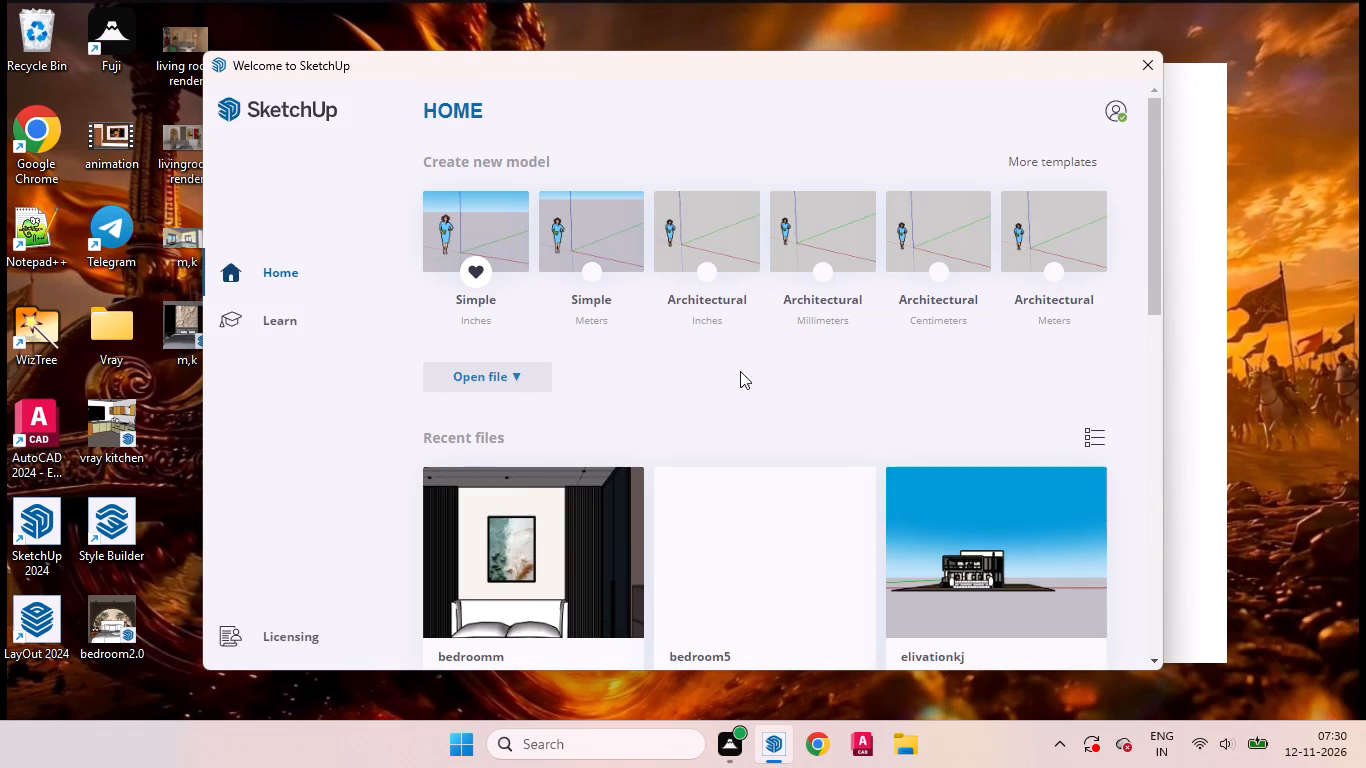
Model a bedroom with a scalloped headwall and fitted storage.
Create a new model from the Simple template in inches.
click(484, 238)
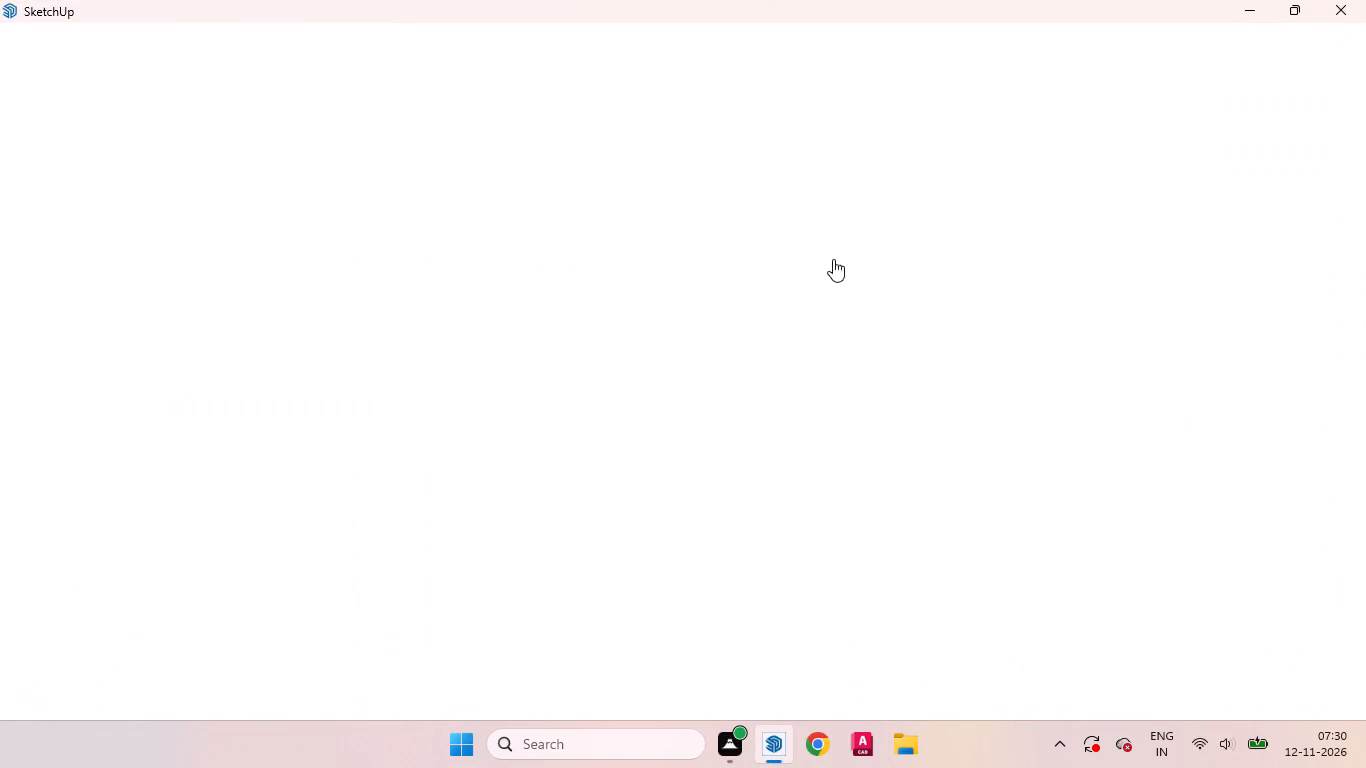
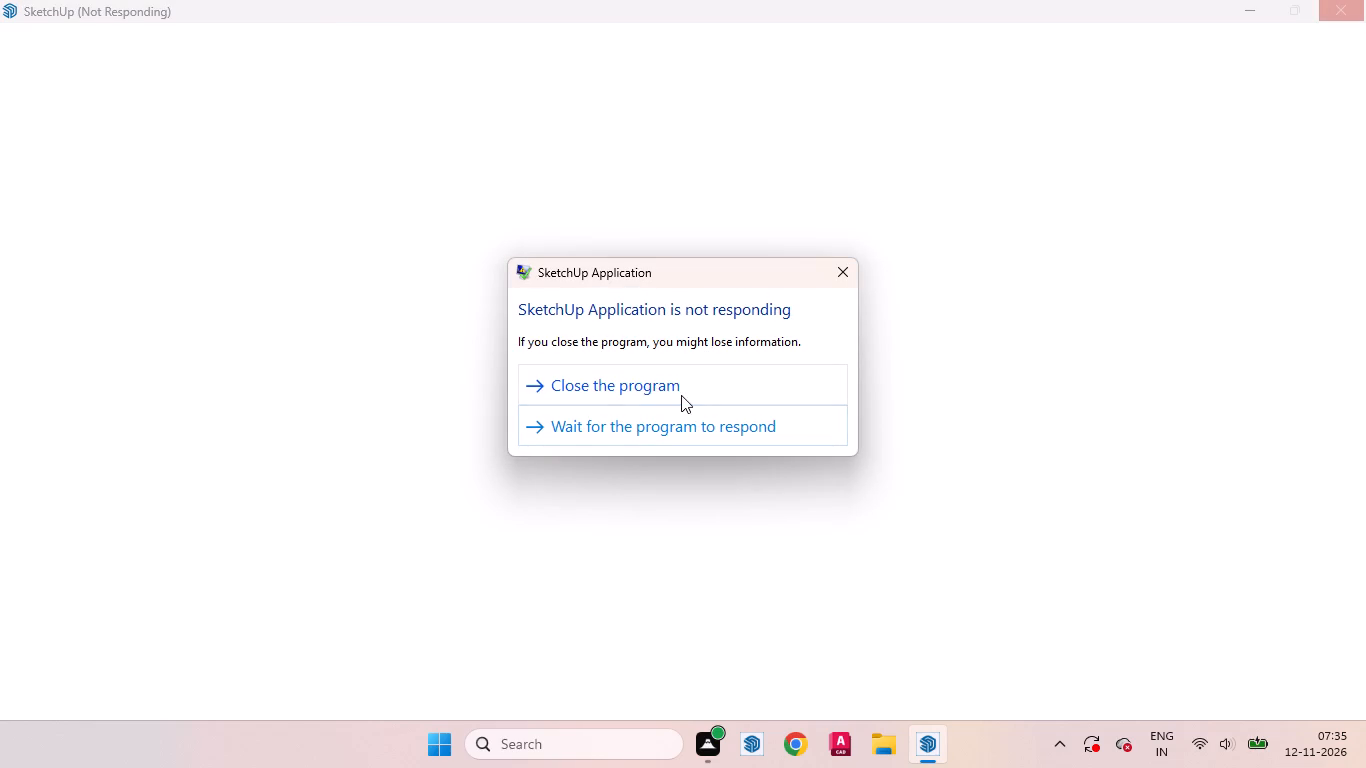
Close the unresponsive SketchUp program instead of waiting for it to respond.
click(621, 386)
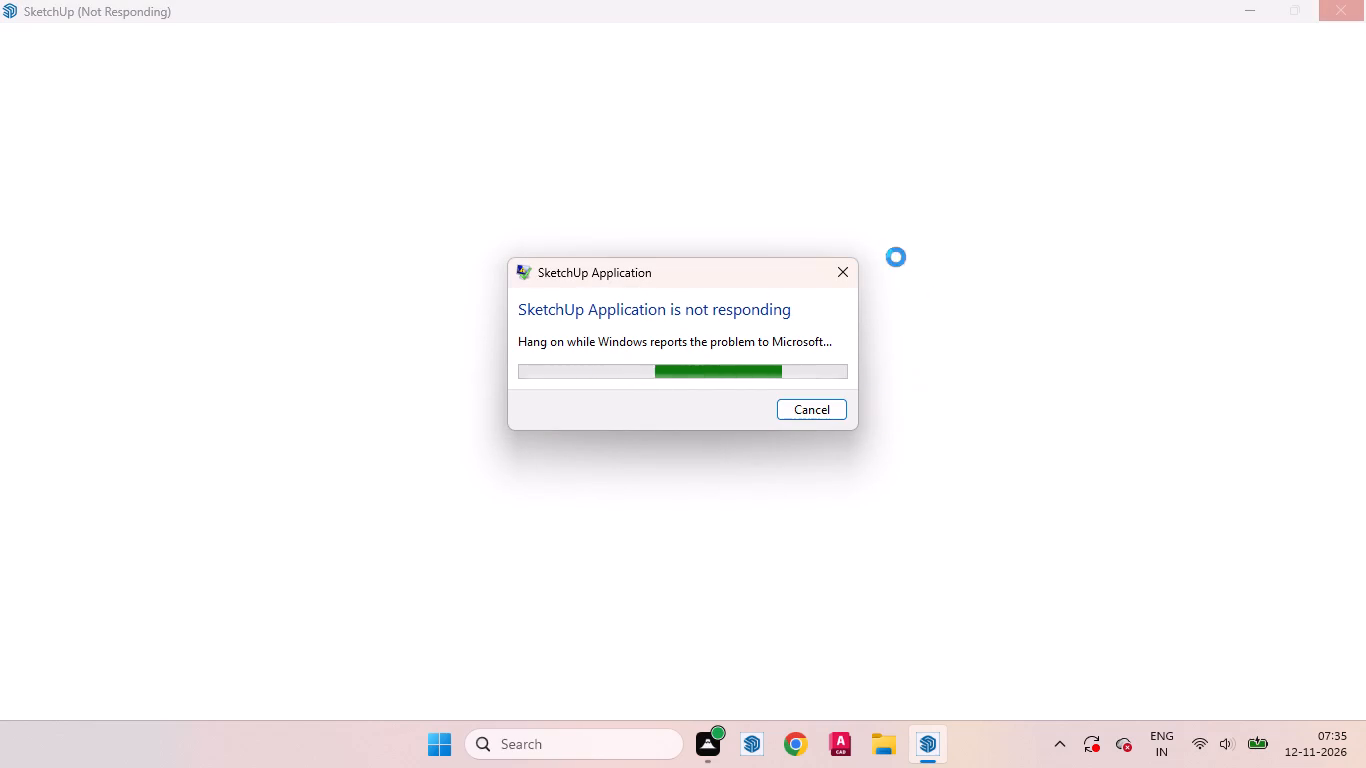
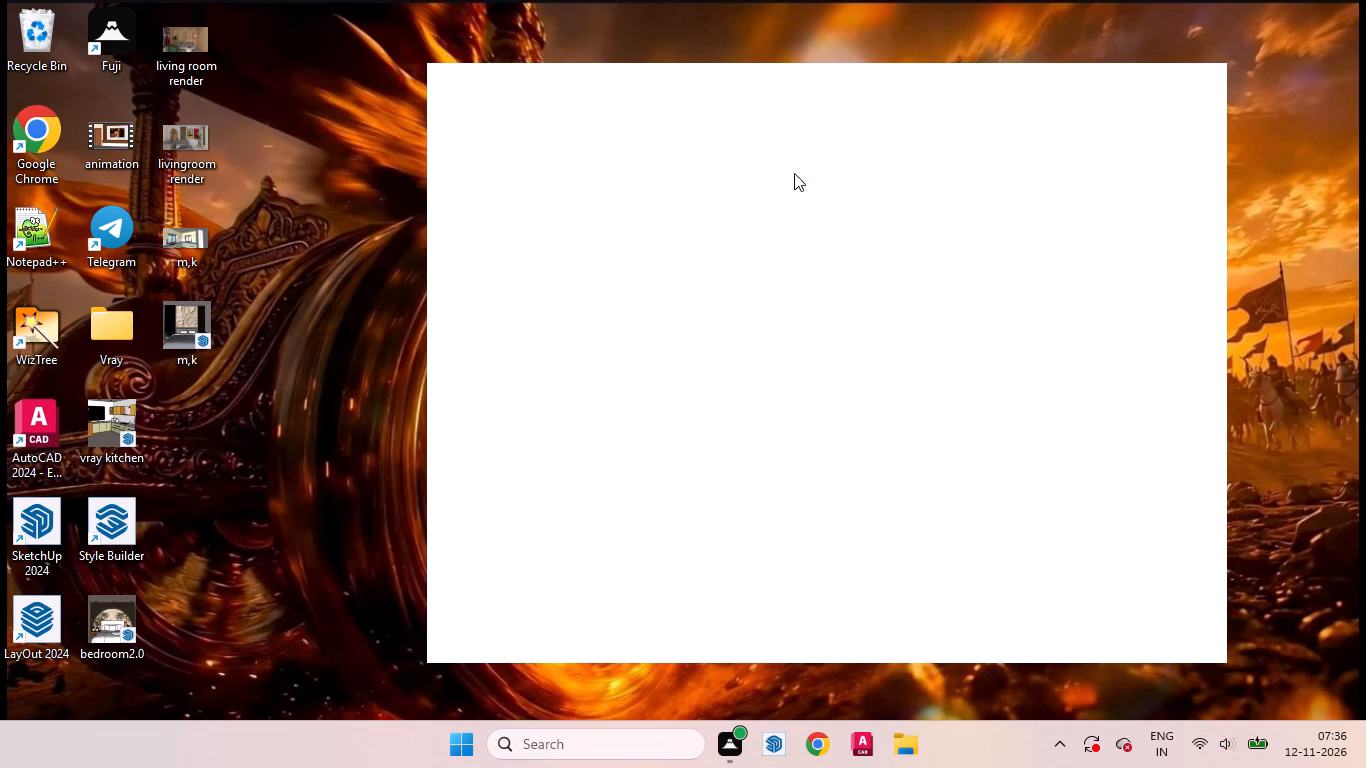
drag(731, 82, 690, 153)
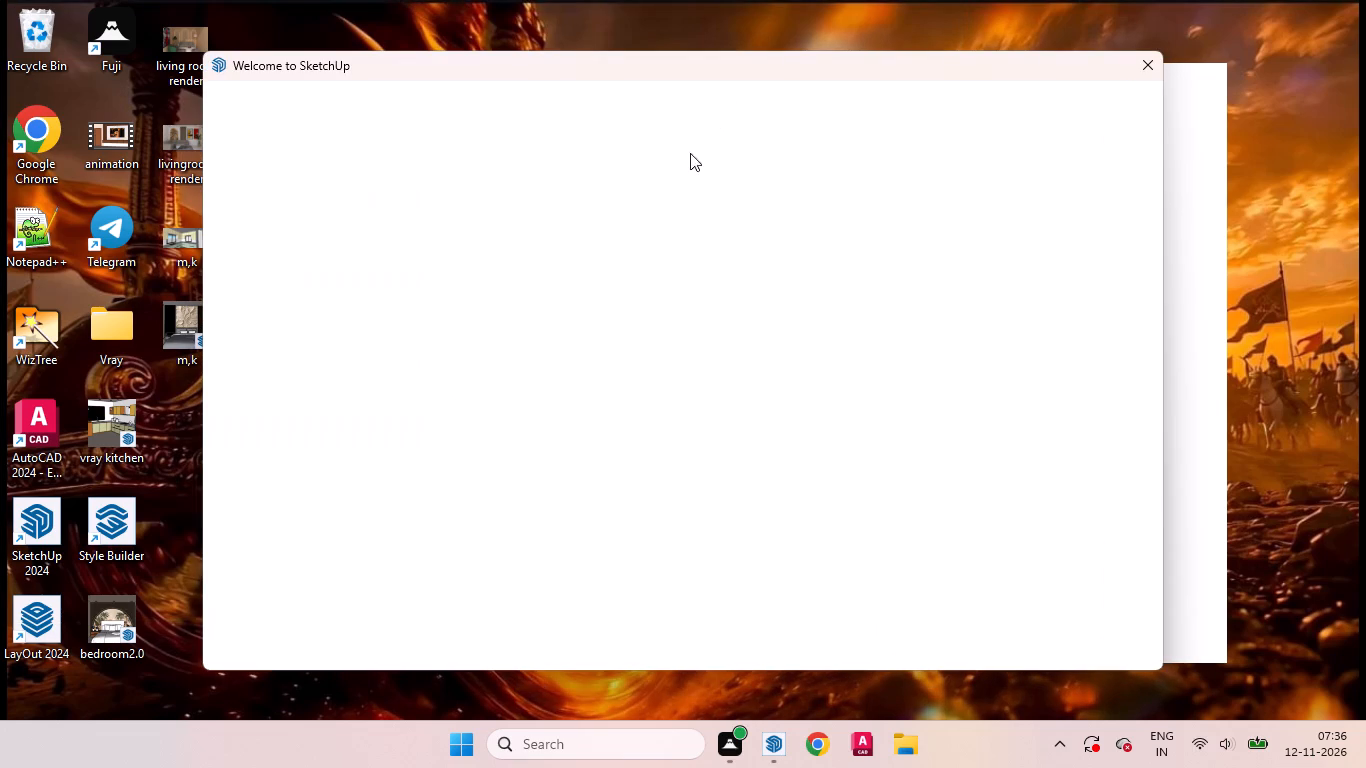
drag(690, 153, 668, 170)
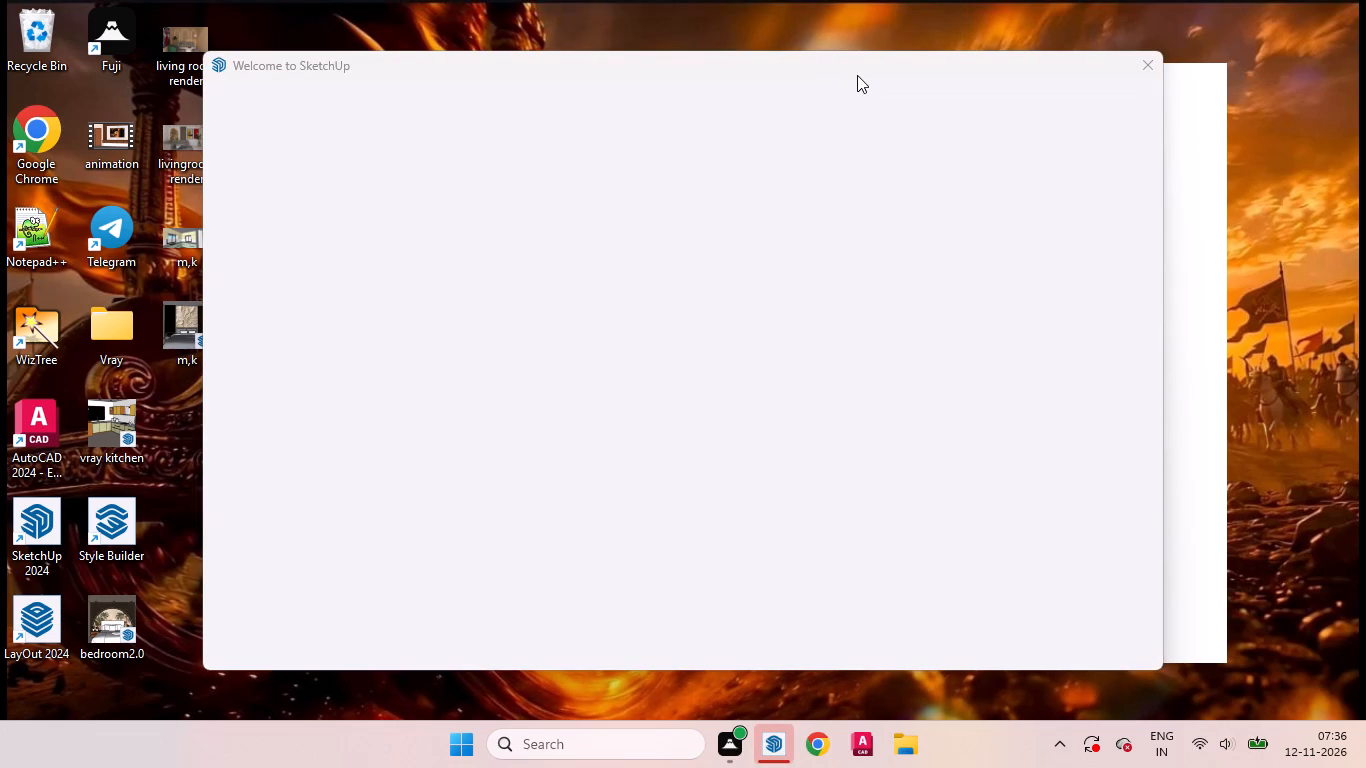
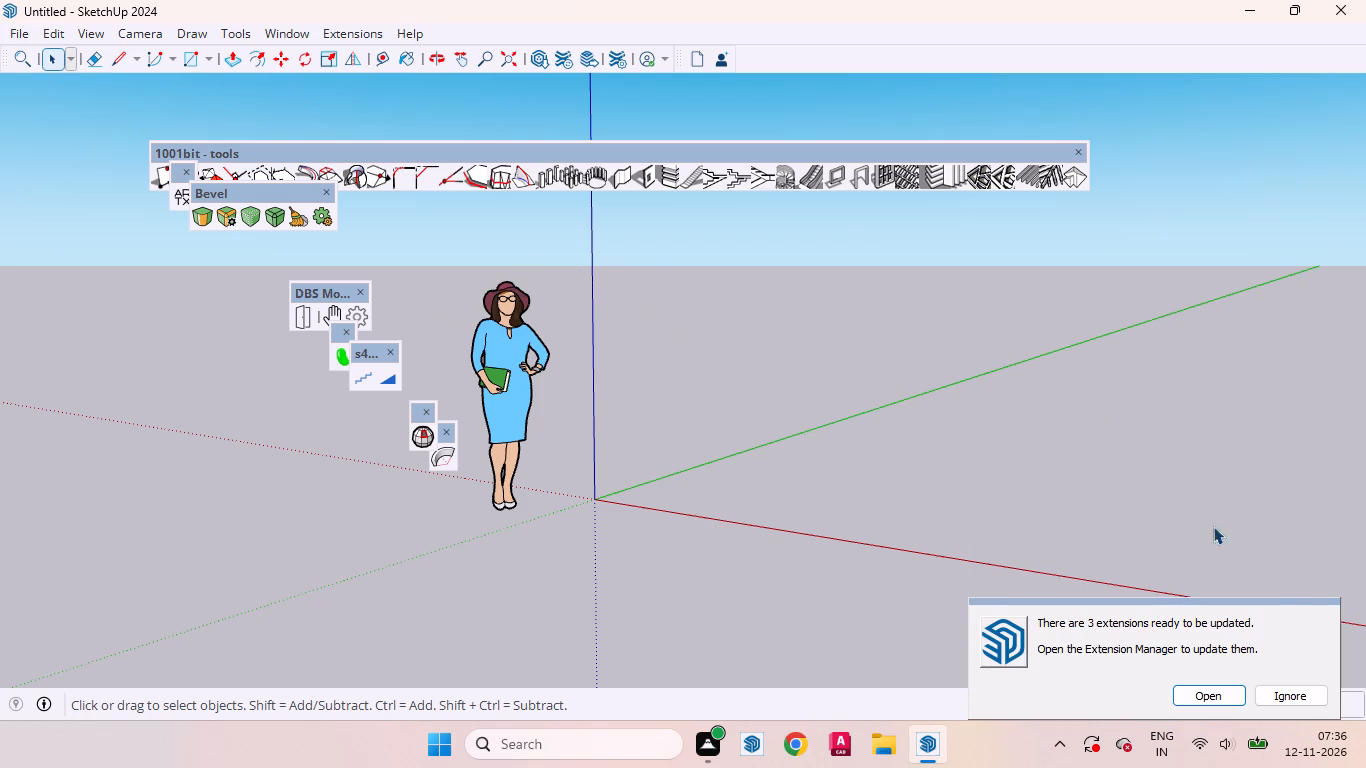
Ignore the available extension updates.
click(1283, 703)
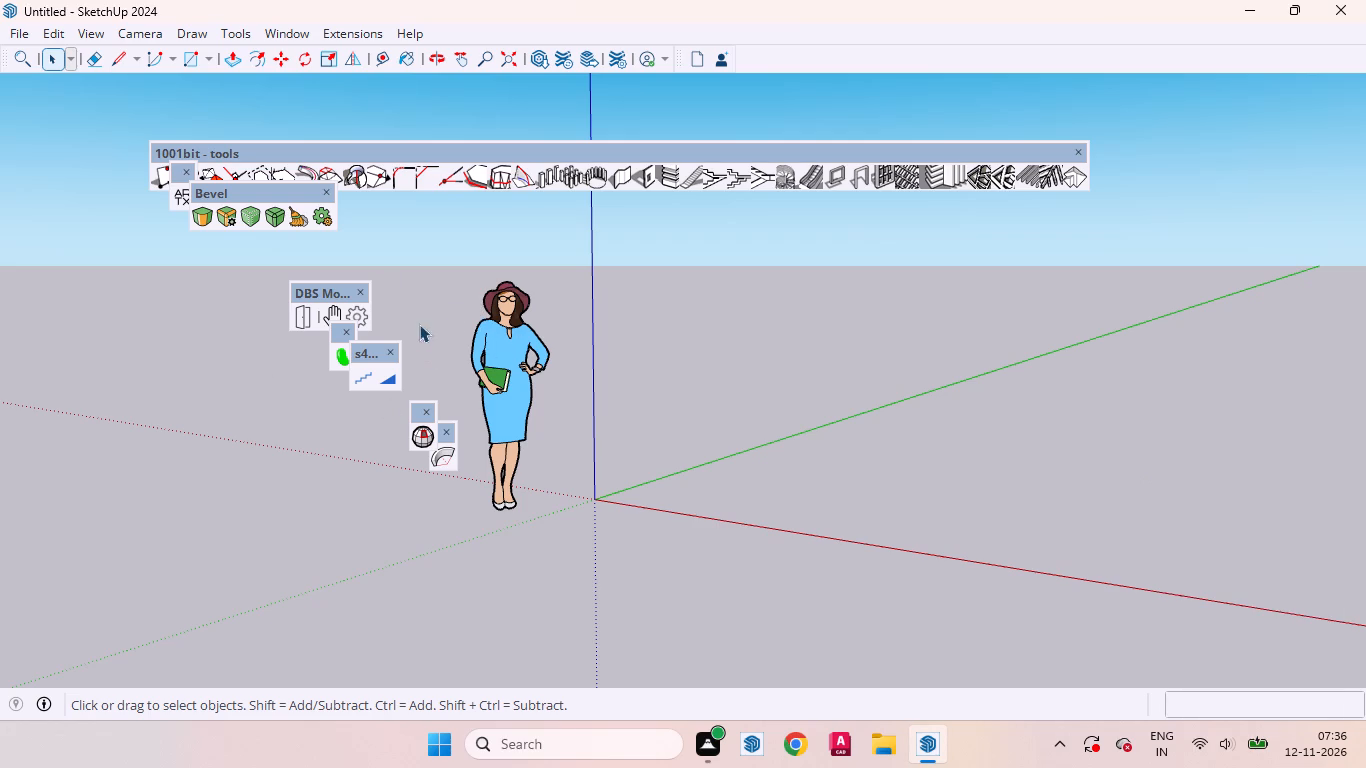
Close the small floating extension toolbars, including s4u-Stair, DBS Move Rotate Open Close and Bevel, keeping only 1001bit - tools floating.
click(446, 431)
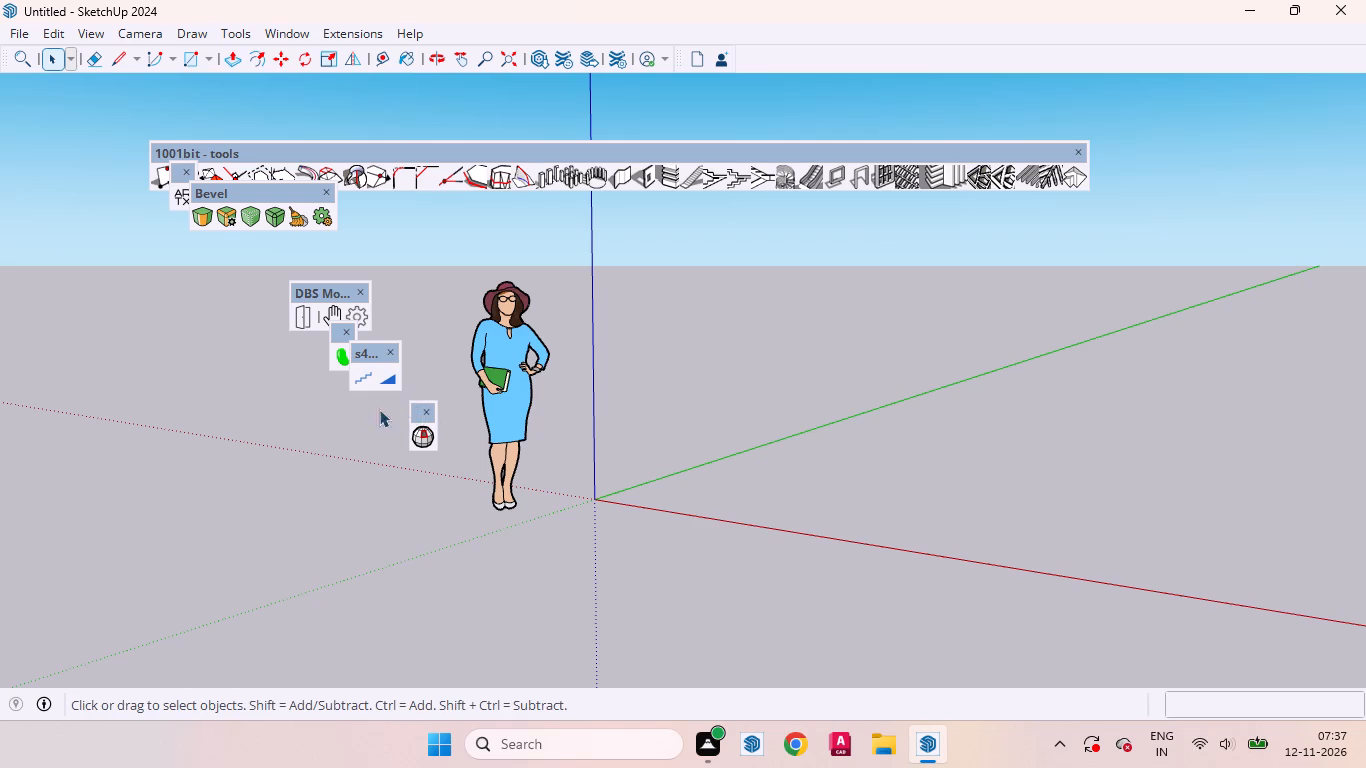
click(428, 411)
click(390, 349)
click(354, 332)
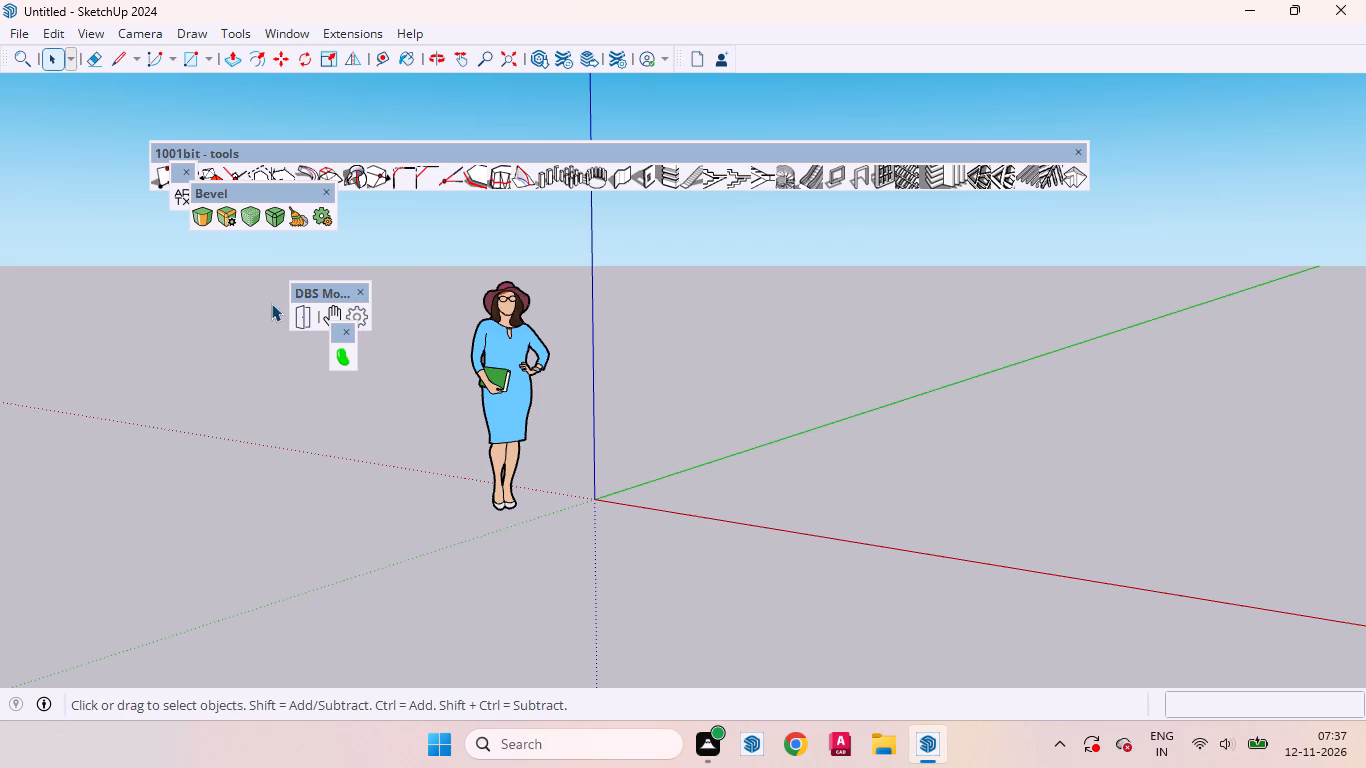
click(363, 292)
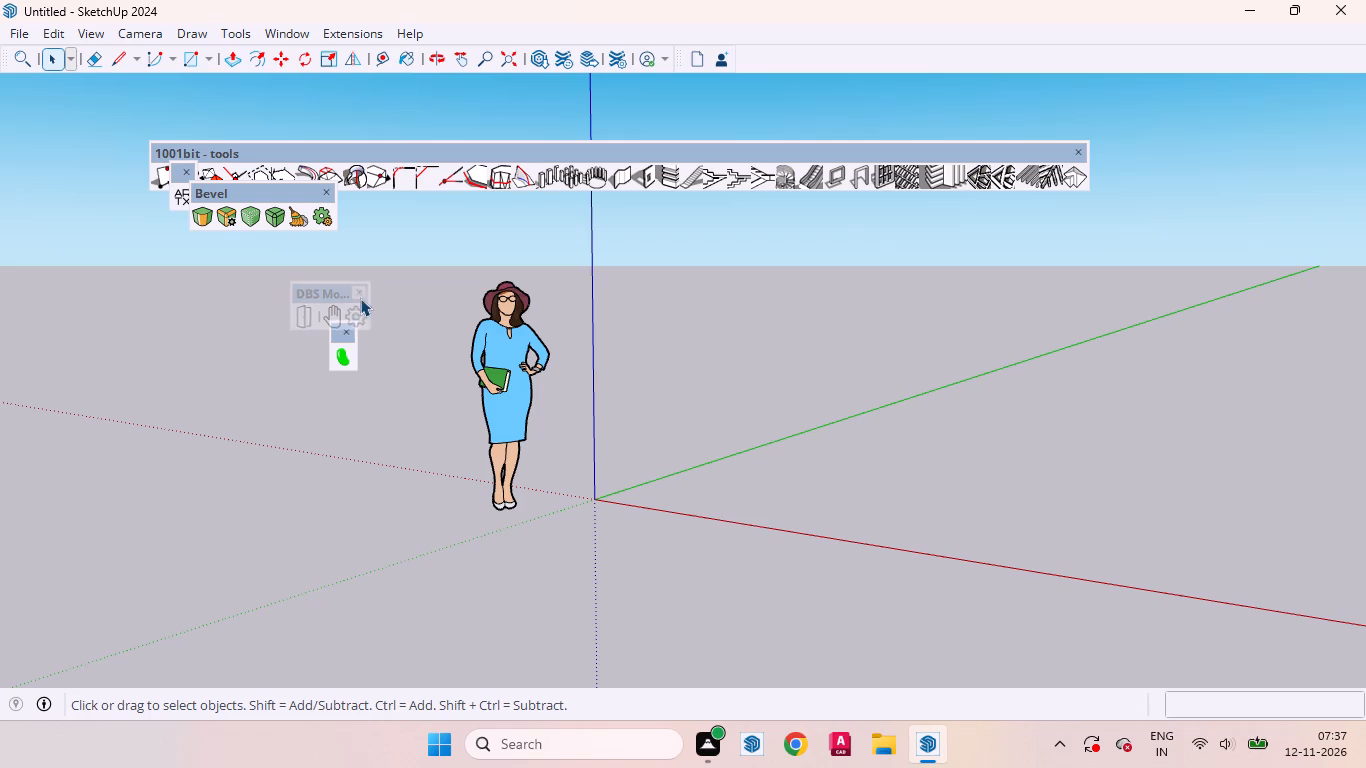
click(348, 332)
click(328, 187)
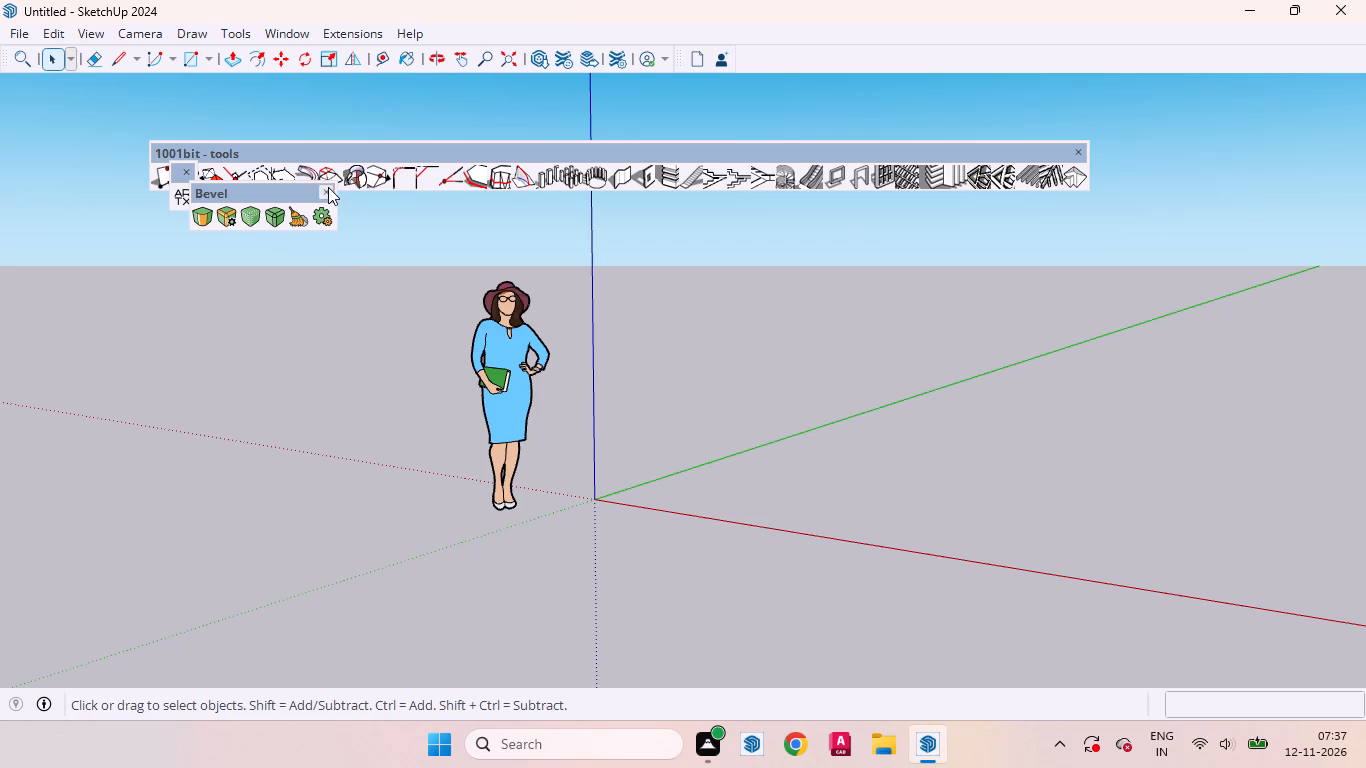
click(182, 172)
Replace the Getting Started toolbar with the Large Tool Set.
right_click(514, 24)
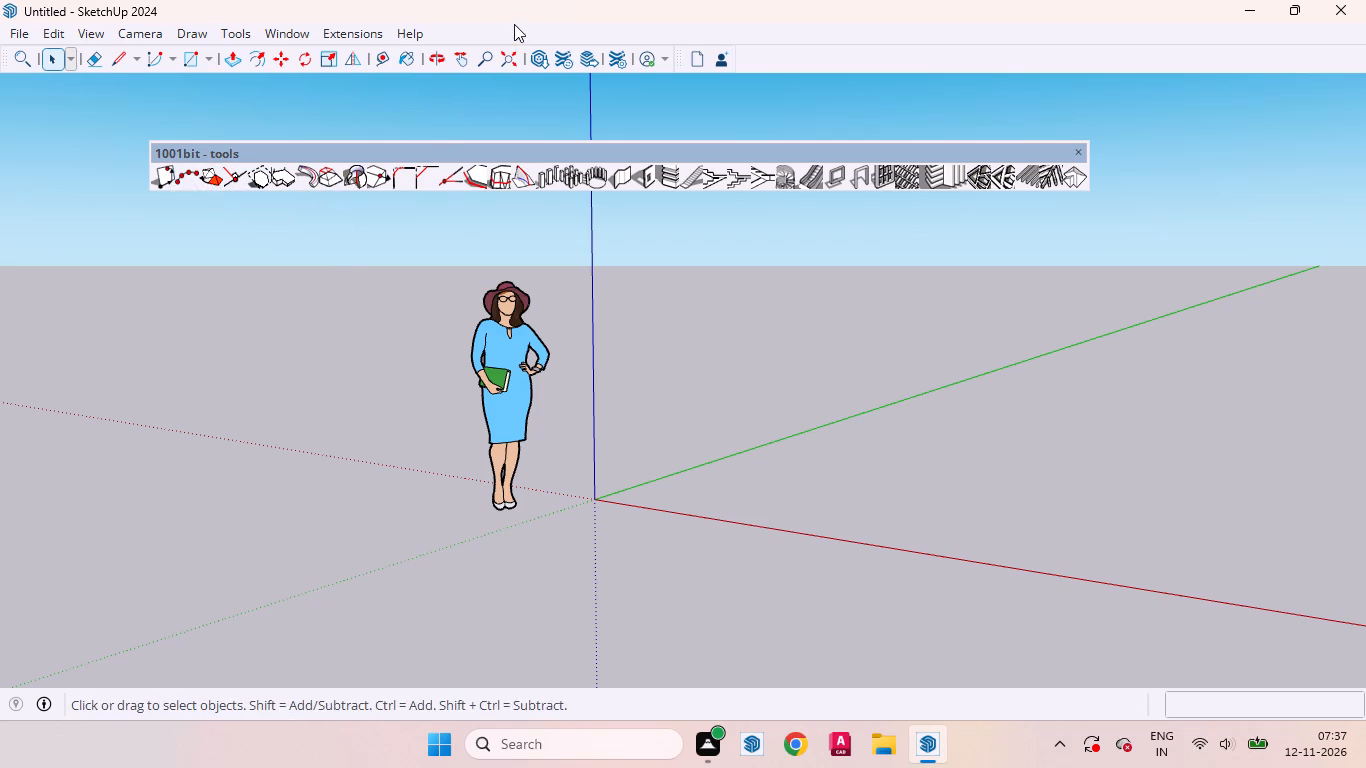
click(580, 359)
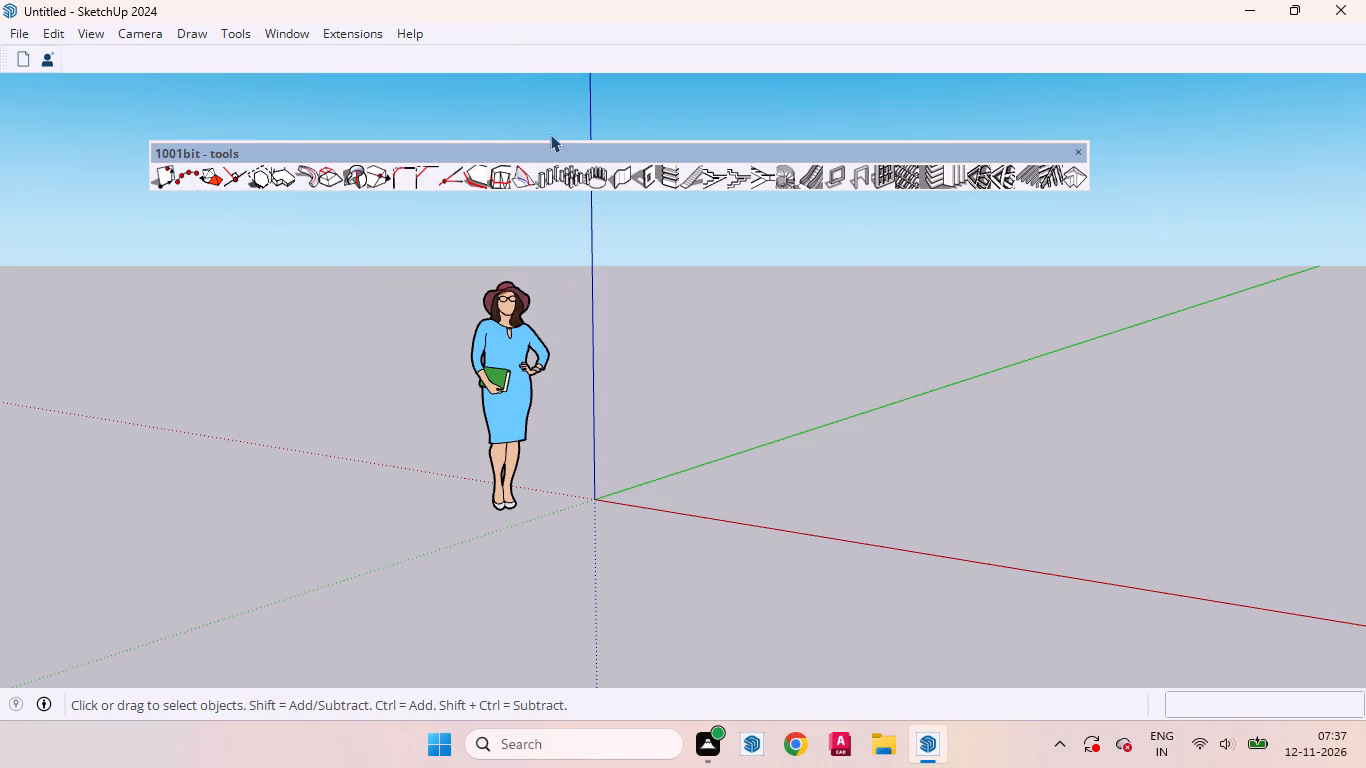
right_click(534, 39)
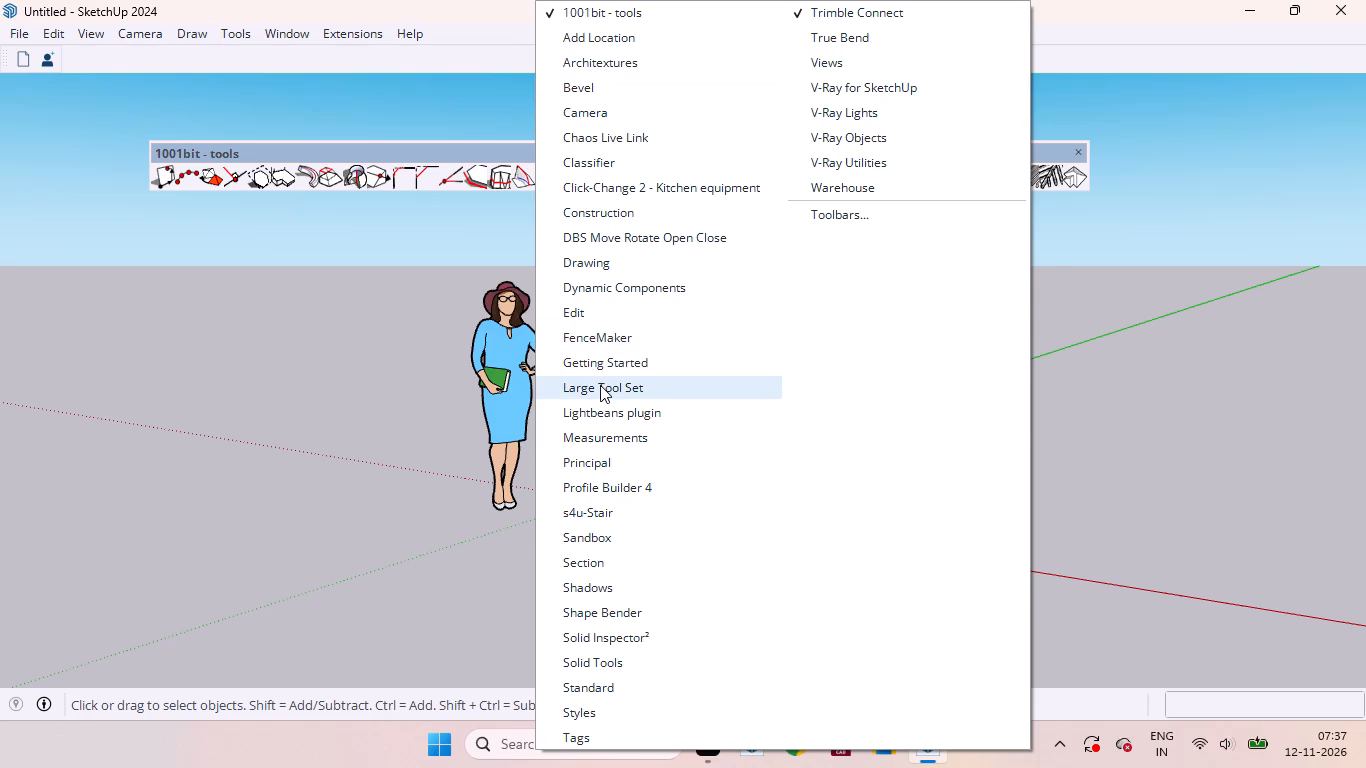
click(600, 385)
Erase the default human figure from the model.
click(547, 366)
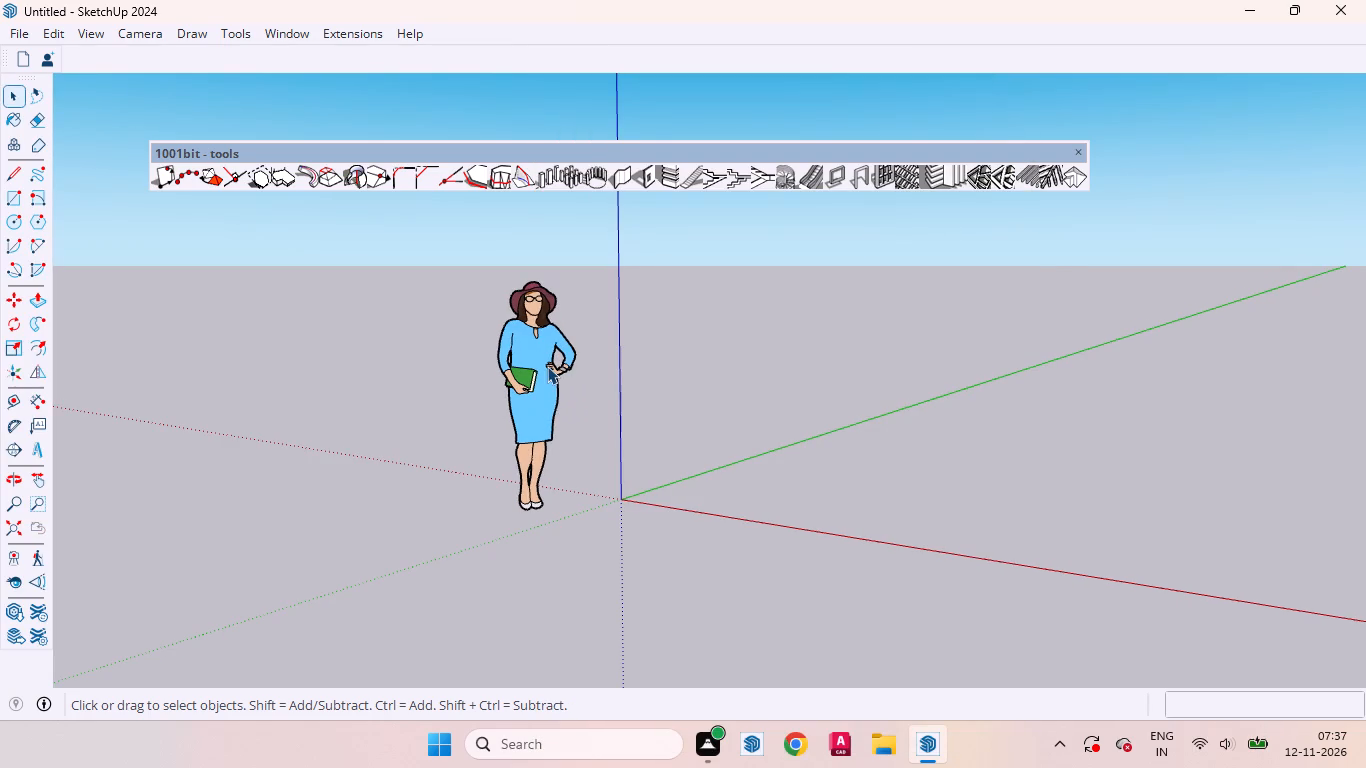
right_click(547, 366)
click(595, 47)
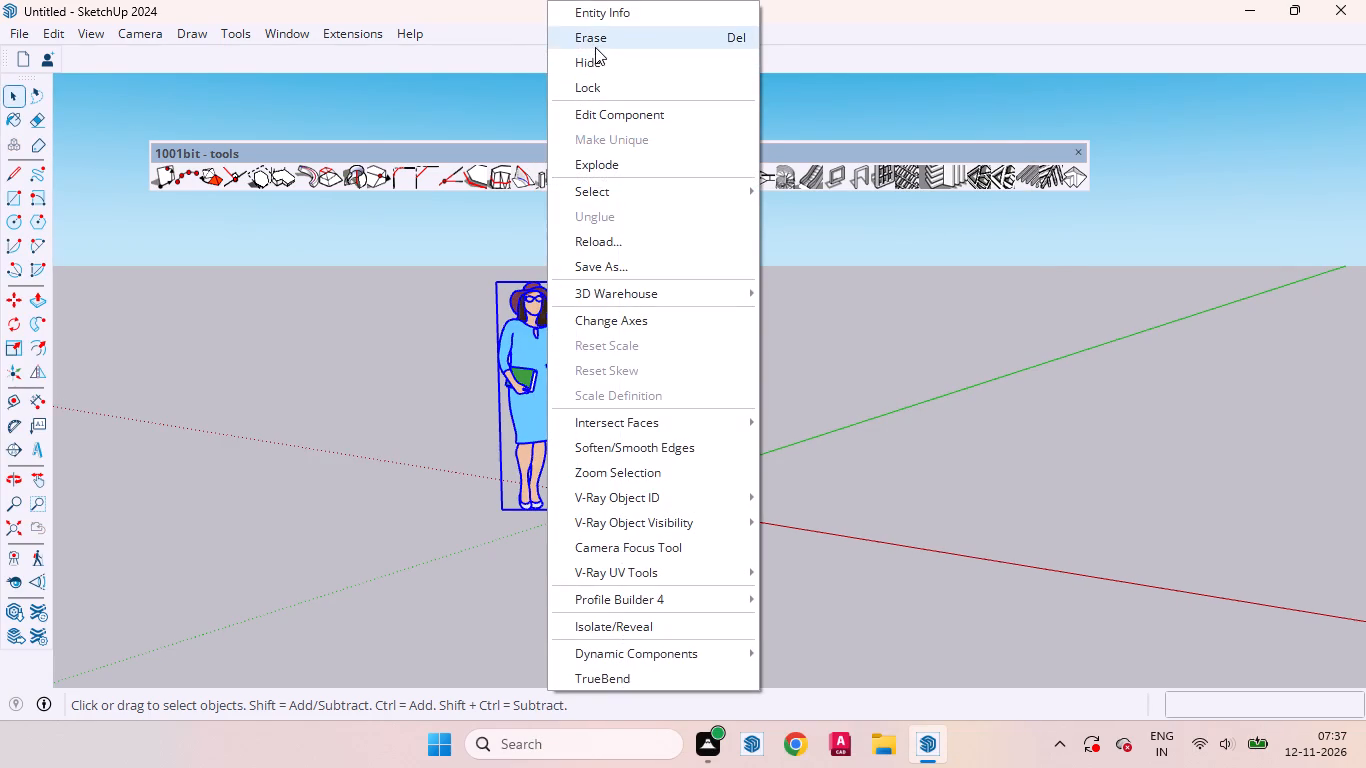
Draw a 12' by 12' rectangle on the ground plane, starting at the origin.
scroll(400, 488, down, 6)
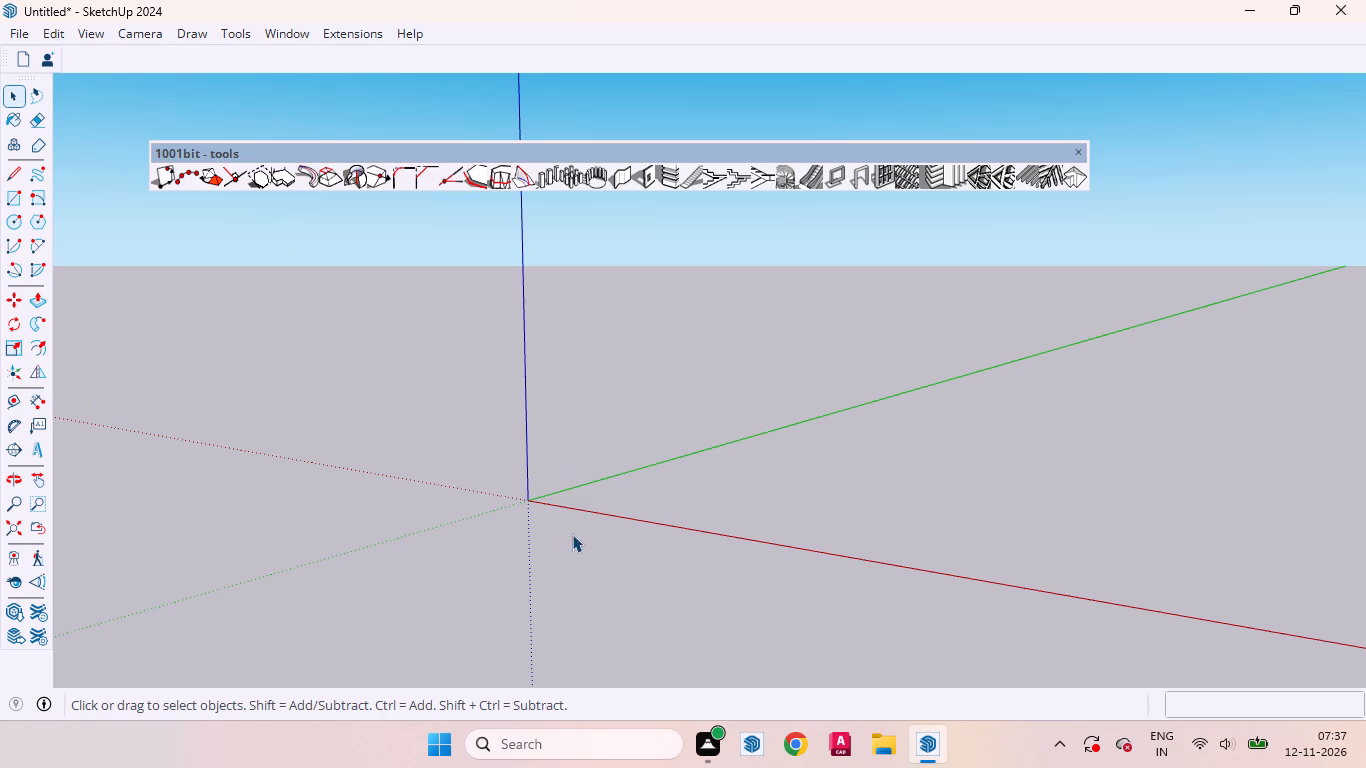
scroll(565, 554, up, 4)
middle_drag(557, 506, 709, 652)
scroll(542, 403, down, 12)
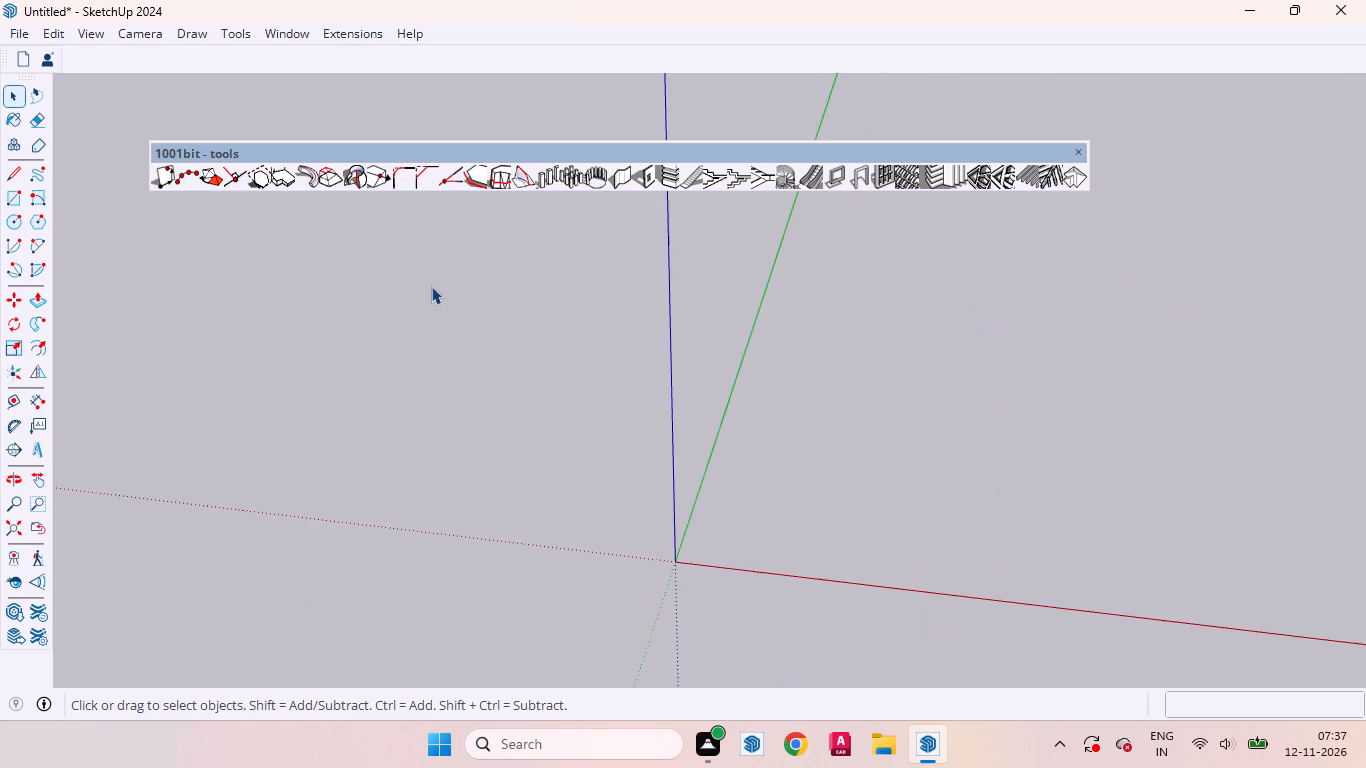
scroll(431, 286, down, 4)
scroll(648, 470, up, 3)
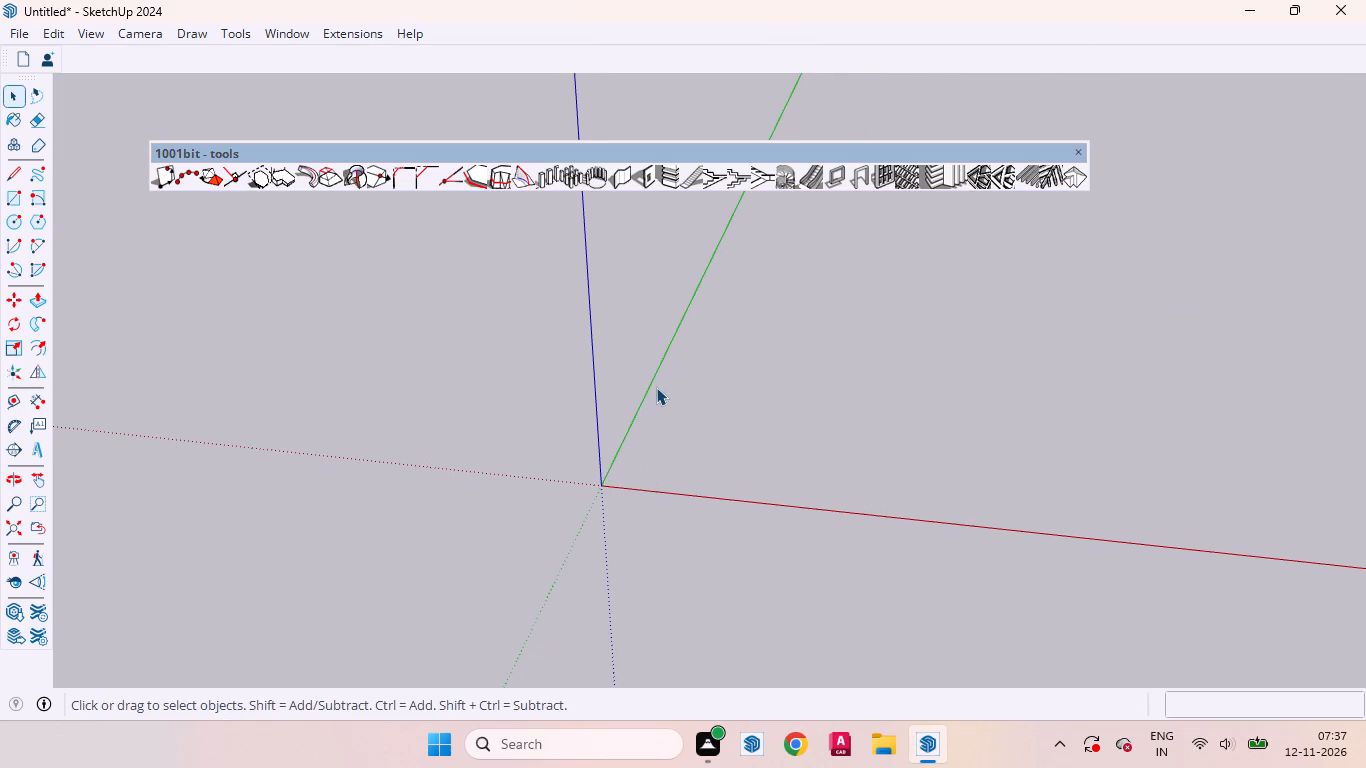
key(r)
click(609, 482)
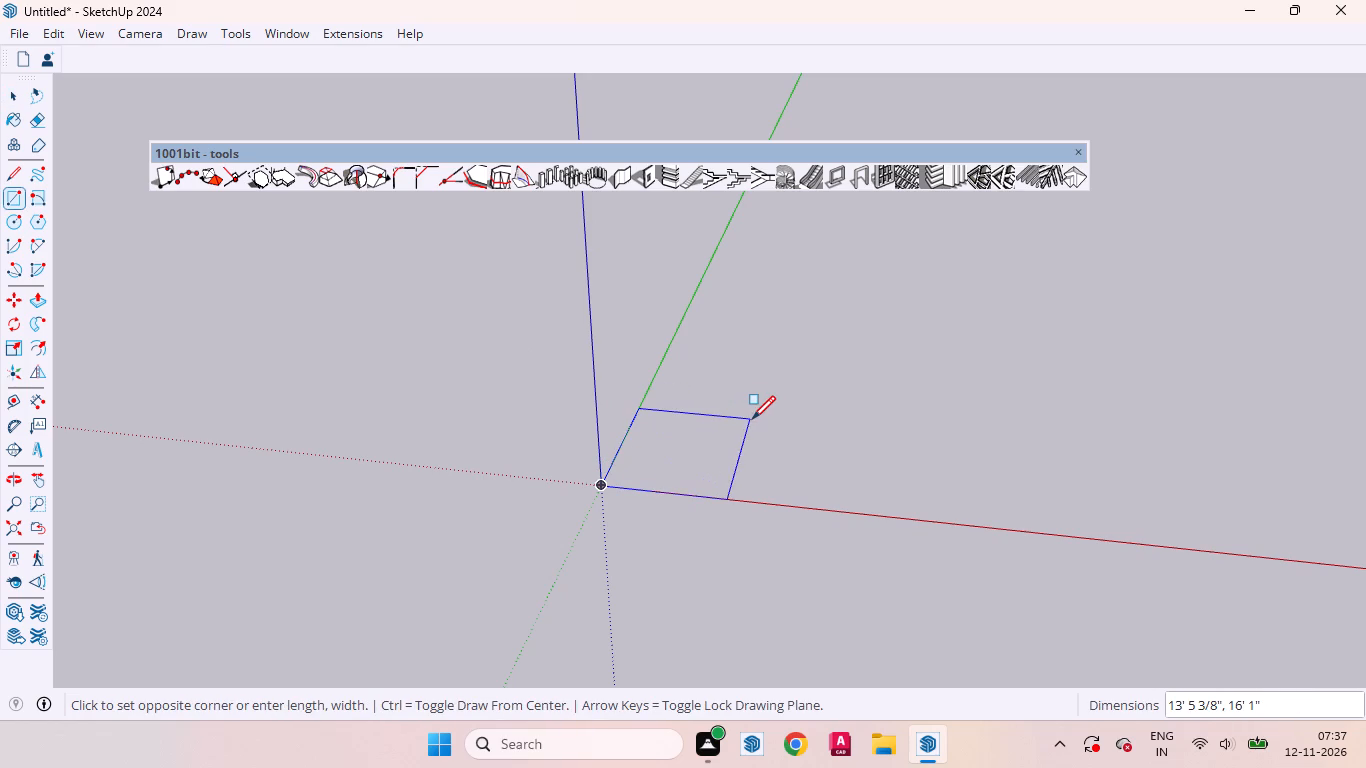
text(12',)
text(12)
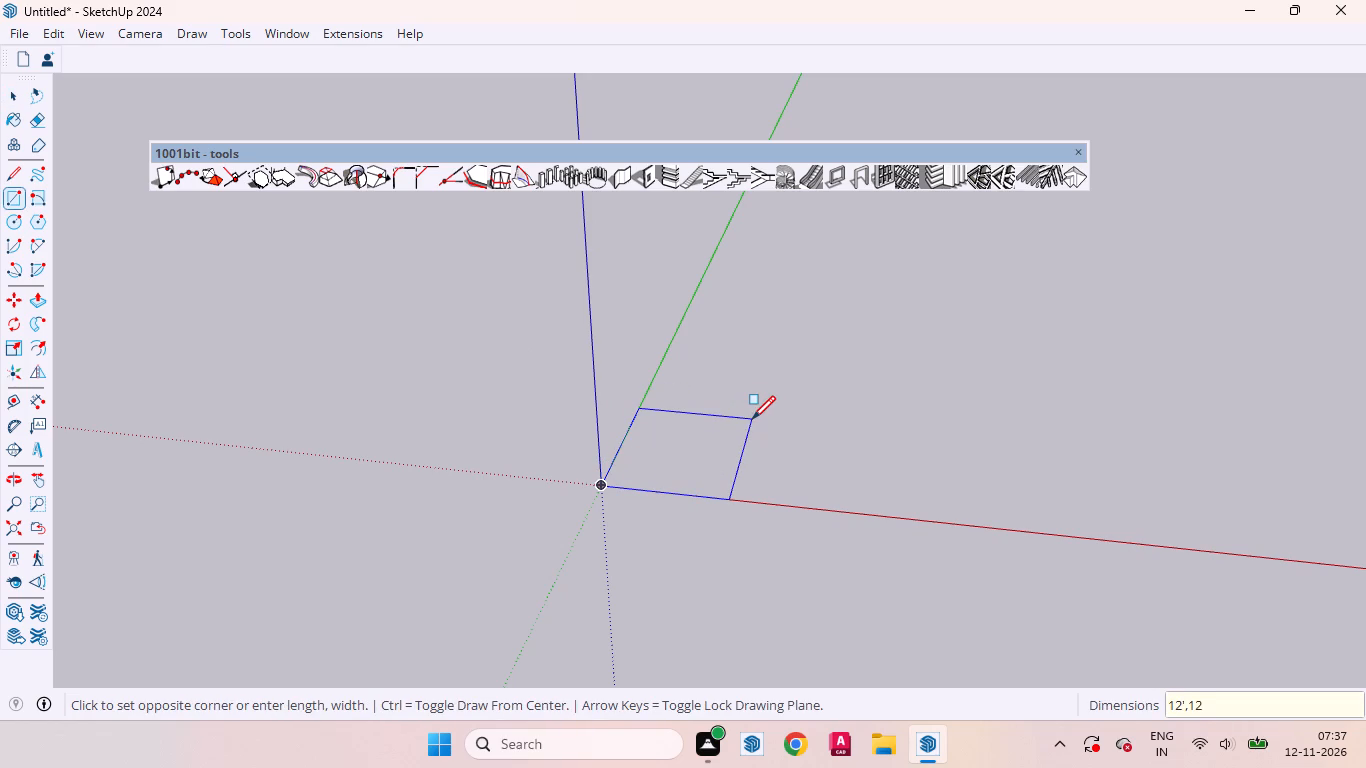
key(apostrophe)
key(Return)
key(space)
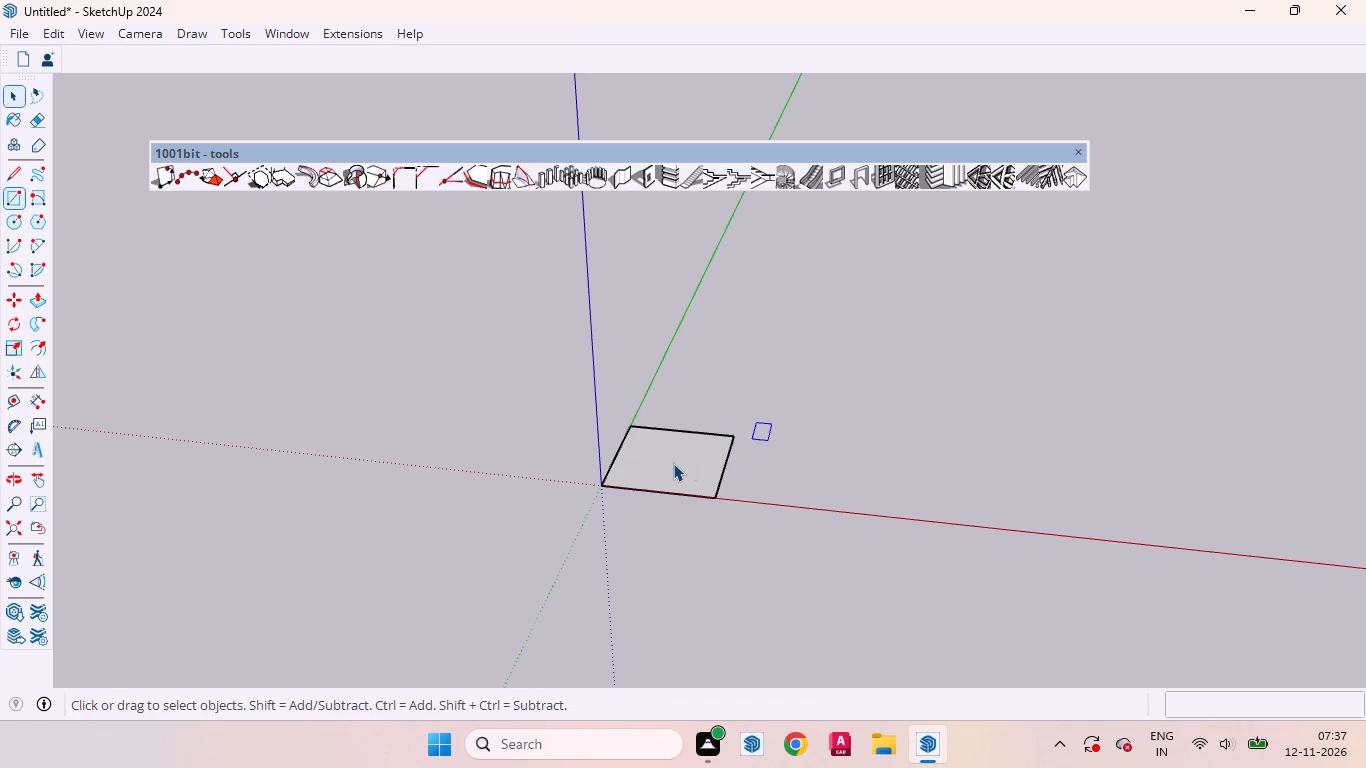
Push/Pull the square face upward by 6" to form a slab.
click(658, 458)
key(p)
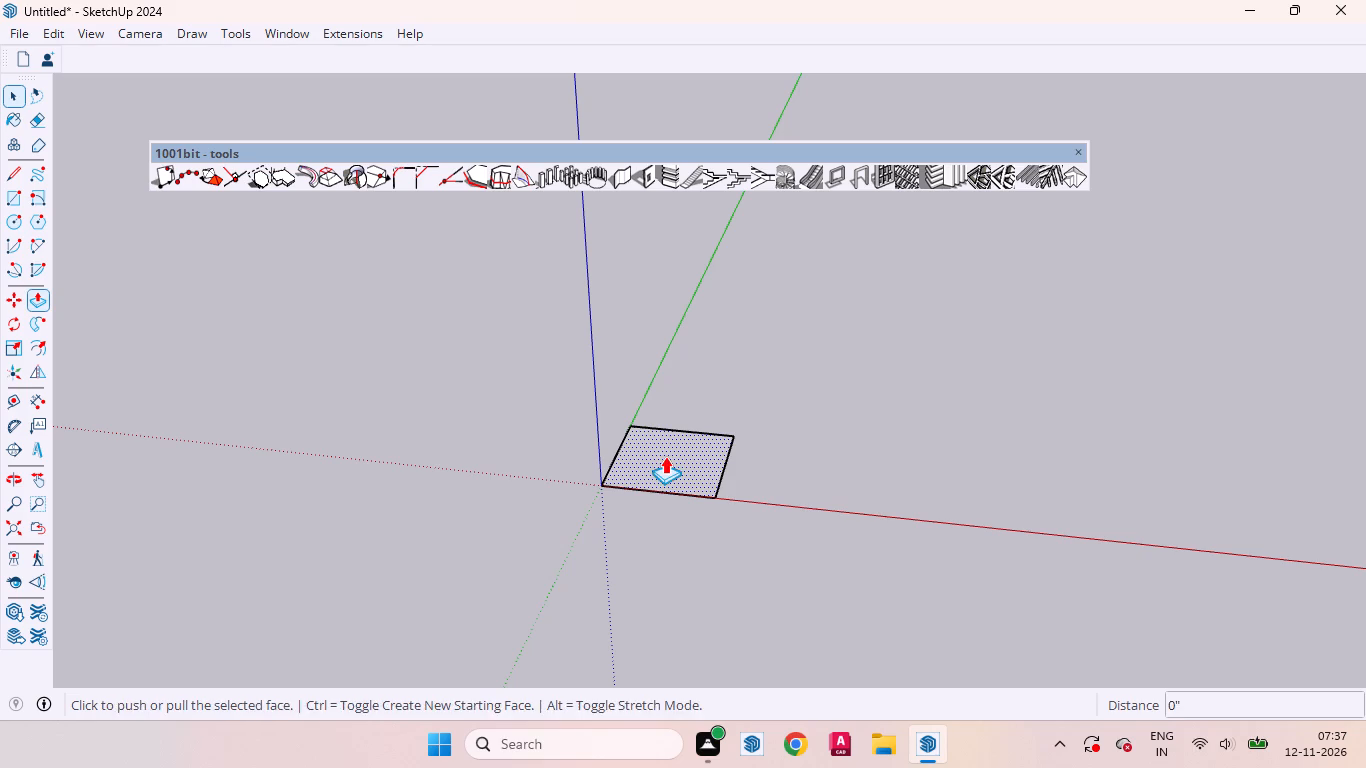
drag(665, 456, 674, 447)
key(6)
key(Return)
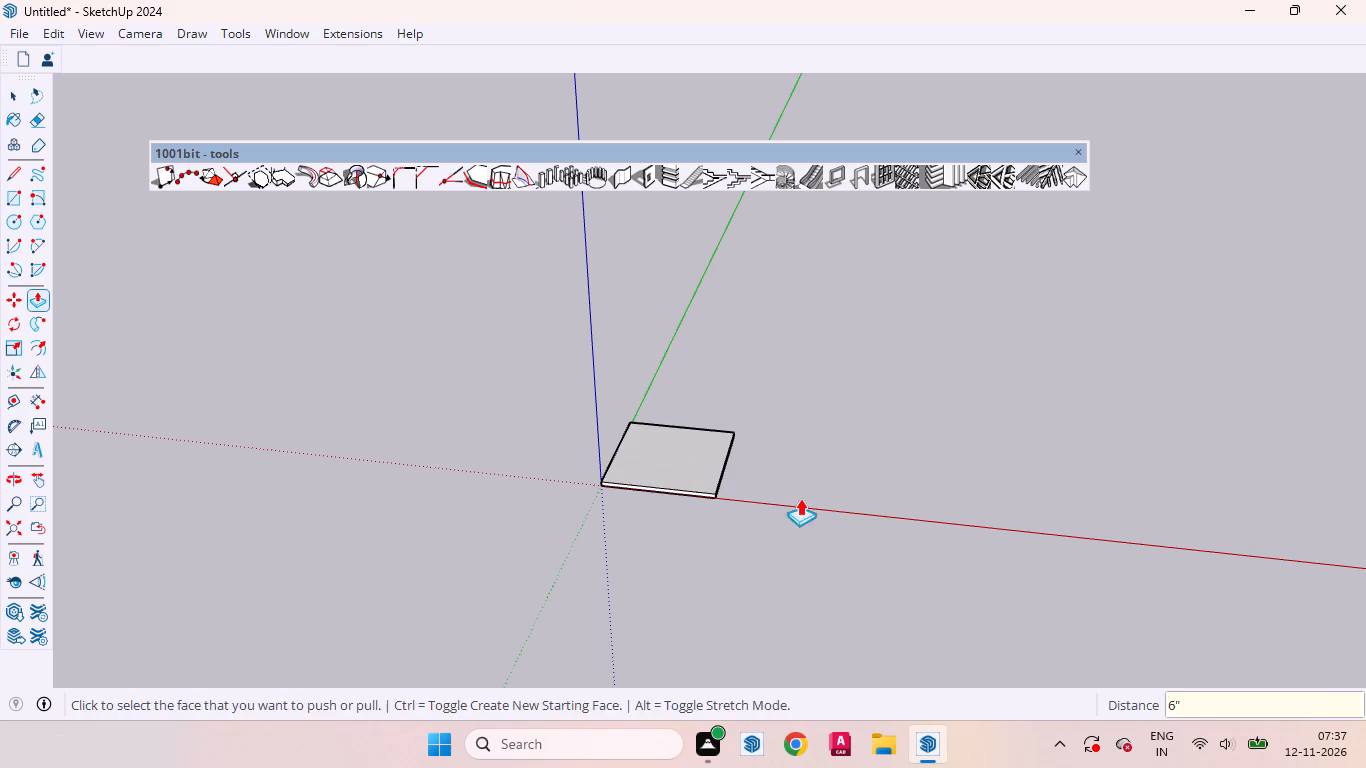
Select all of the slab's geometry and make it a group.
key(space)
triple_click(707, 472)
right_click(705, 472)
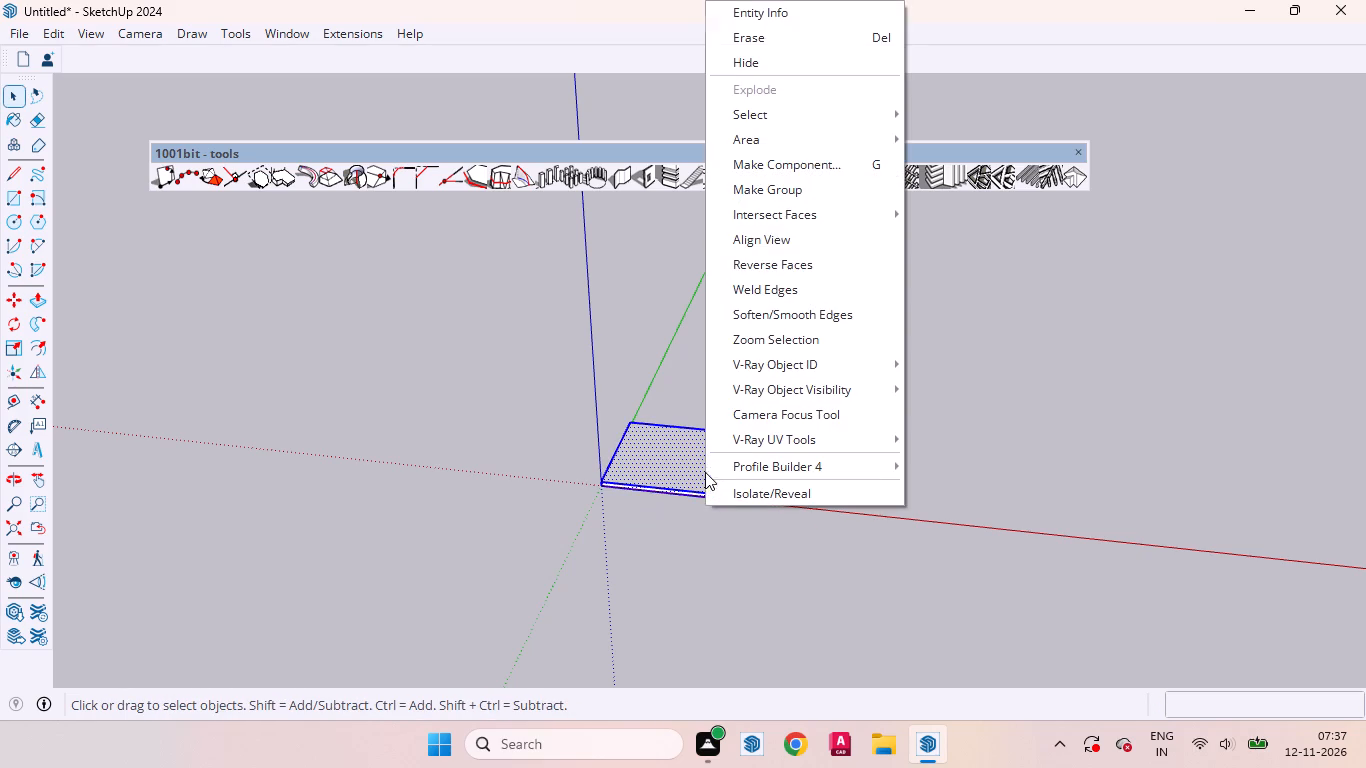
click(790, 195)
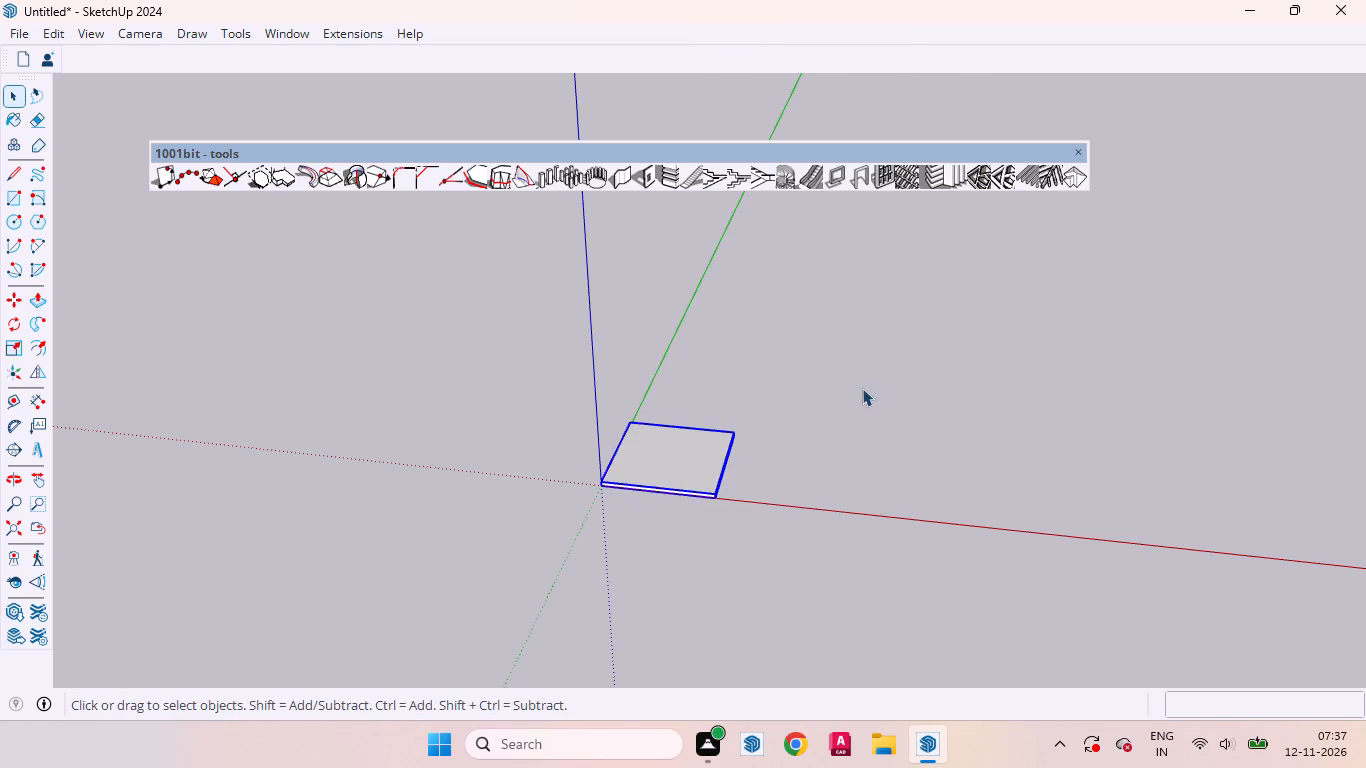
click(862, 388)
Place Tape Measure guides 4.5" inside the slab's two edges that run parallel to the green axis.
scroll(611, 489, up, 7)
click(663, 463)
middle_drag(619, 480, 628, 298)
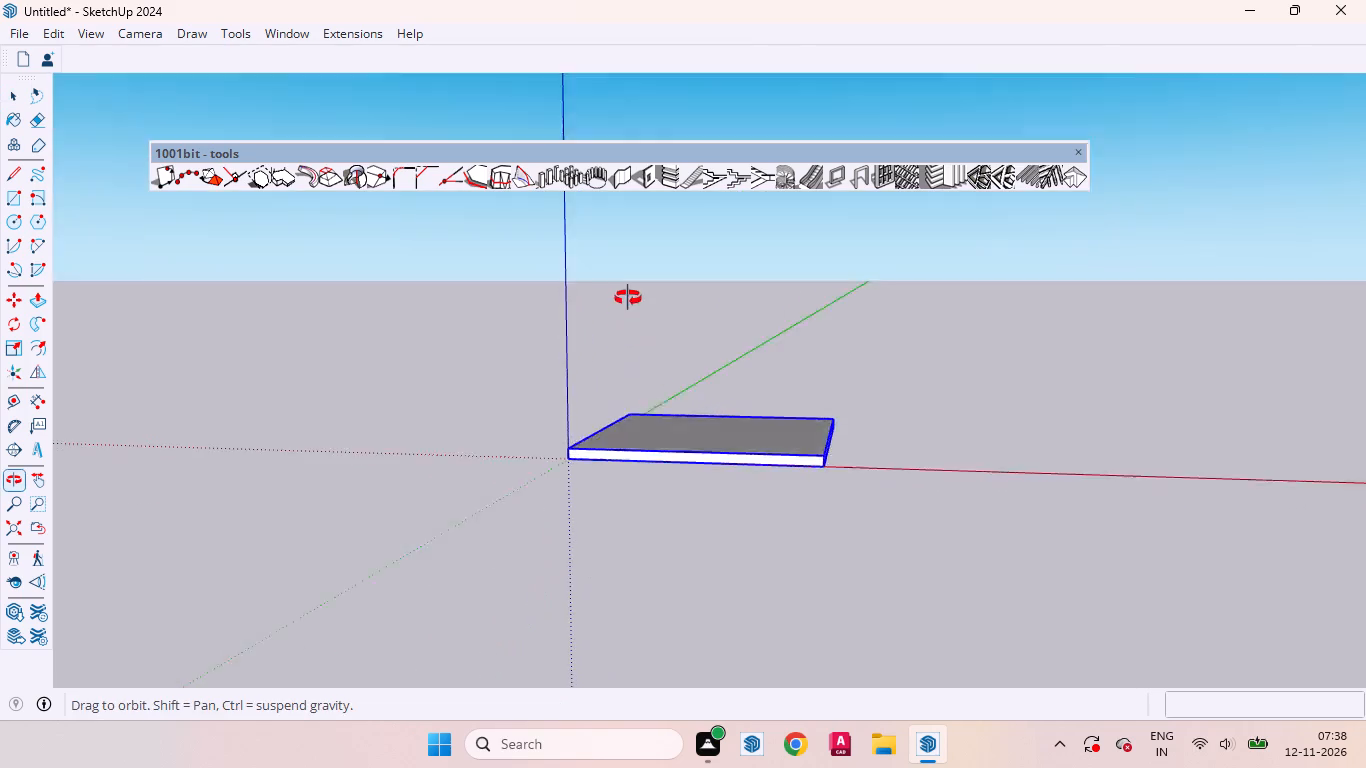
middle_drag(628, 298, 628, 292)
scroll(582, 446, up, 4)
middle_drag(608, 415, 631, 598)
scroll(631, 598, up, 1)
scroll(625, 576, down, 10)
middle_drag(783, 382, 779, 649)
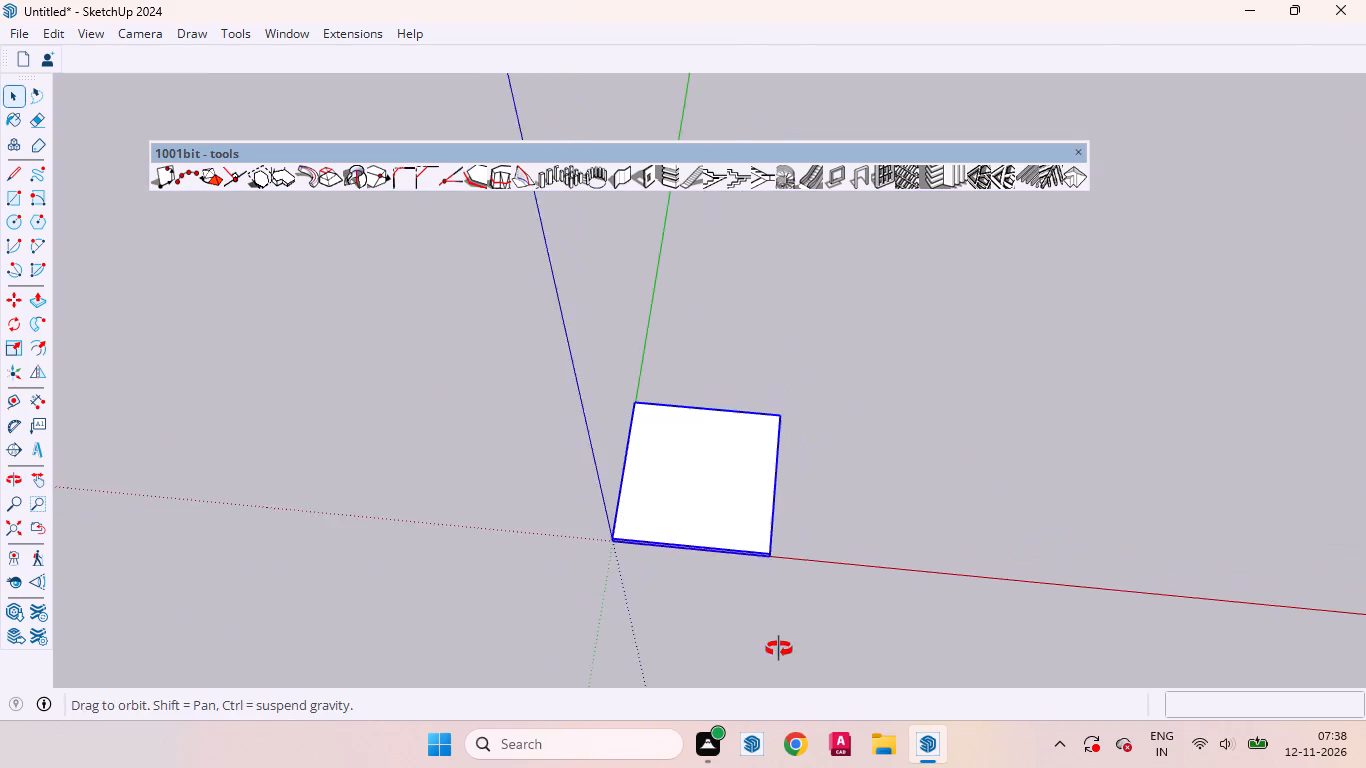
middle_drag(779, 649, 779, 650)
scroll(735, 523, up, 9)
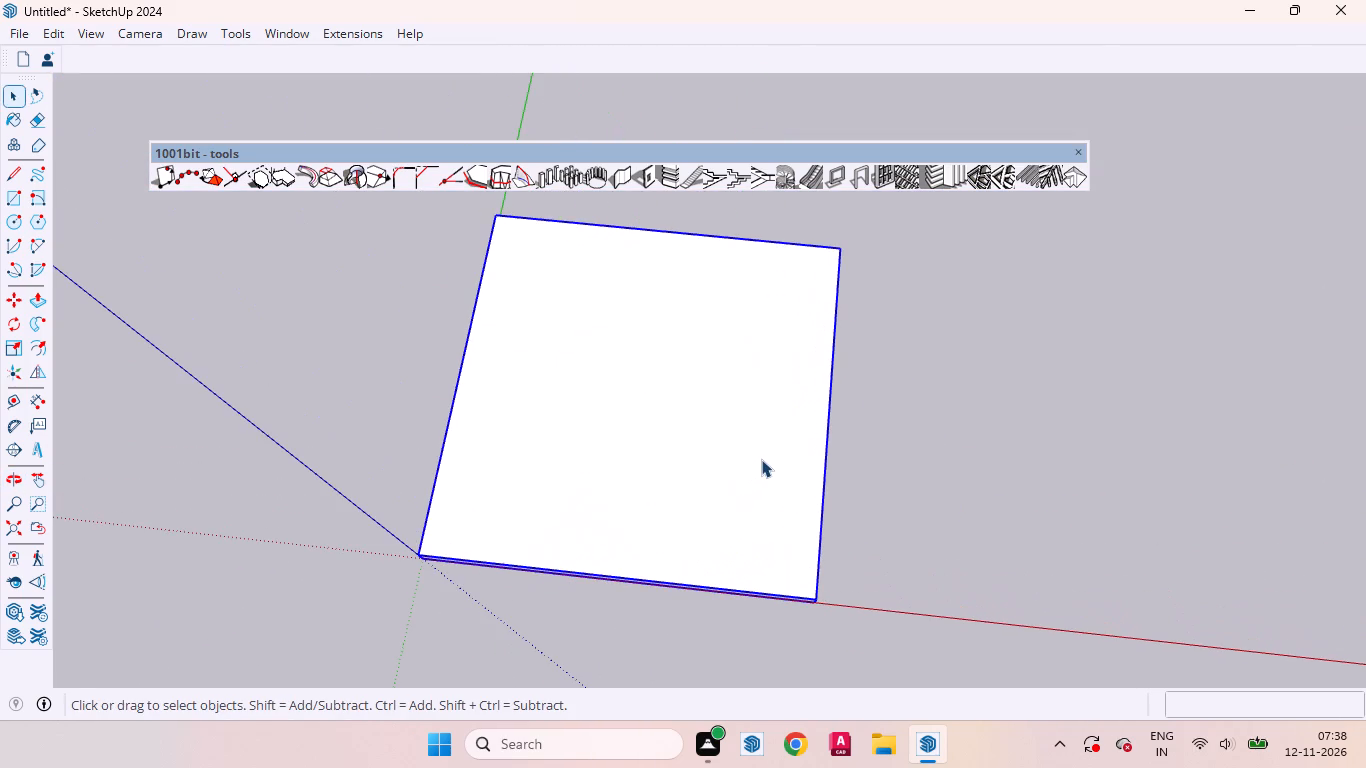
scroll(726, 463, up, 4)
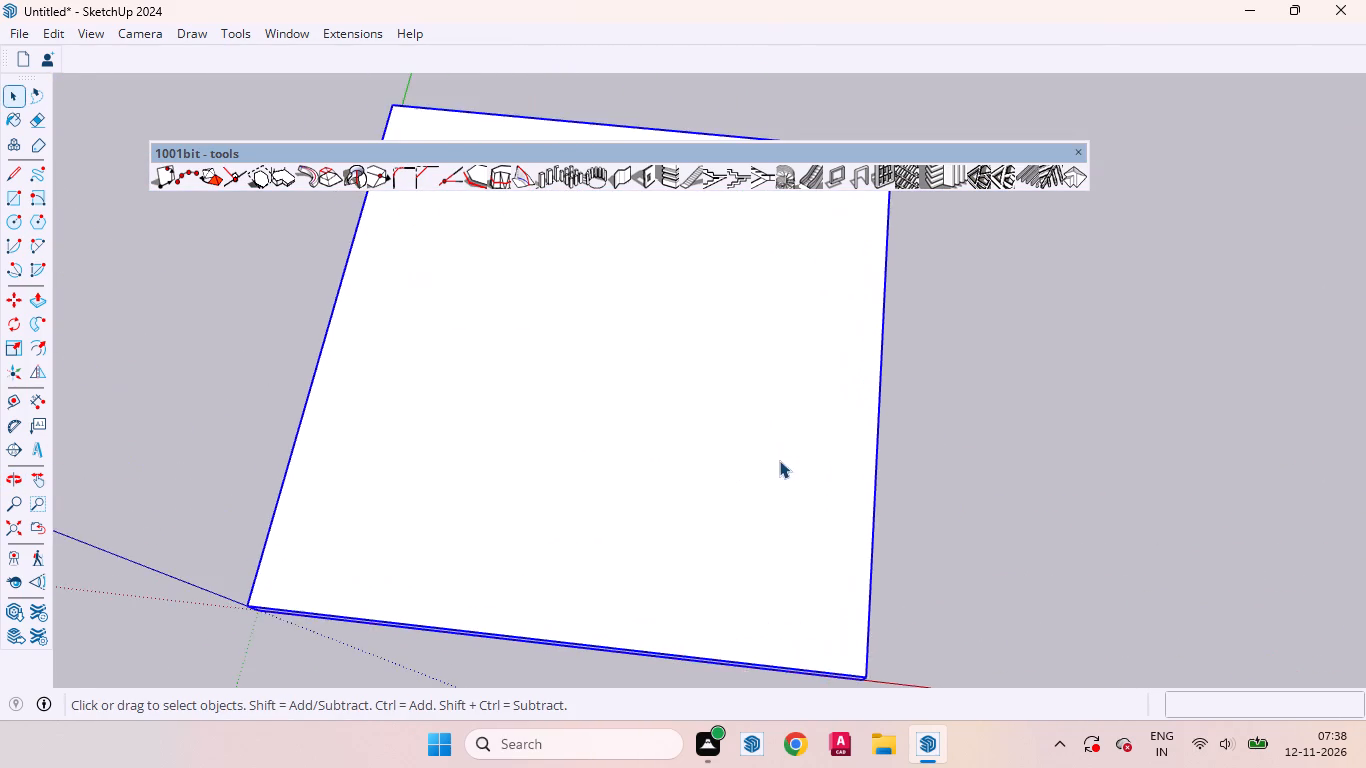
scroll(834, 496, down, 6)
key(t)
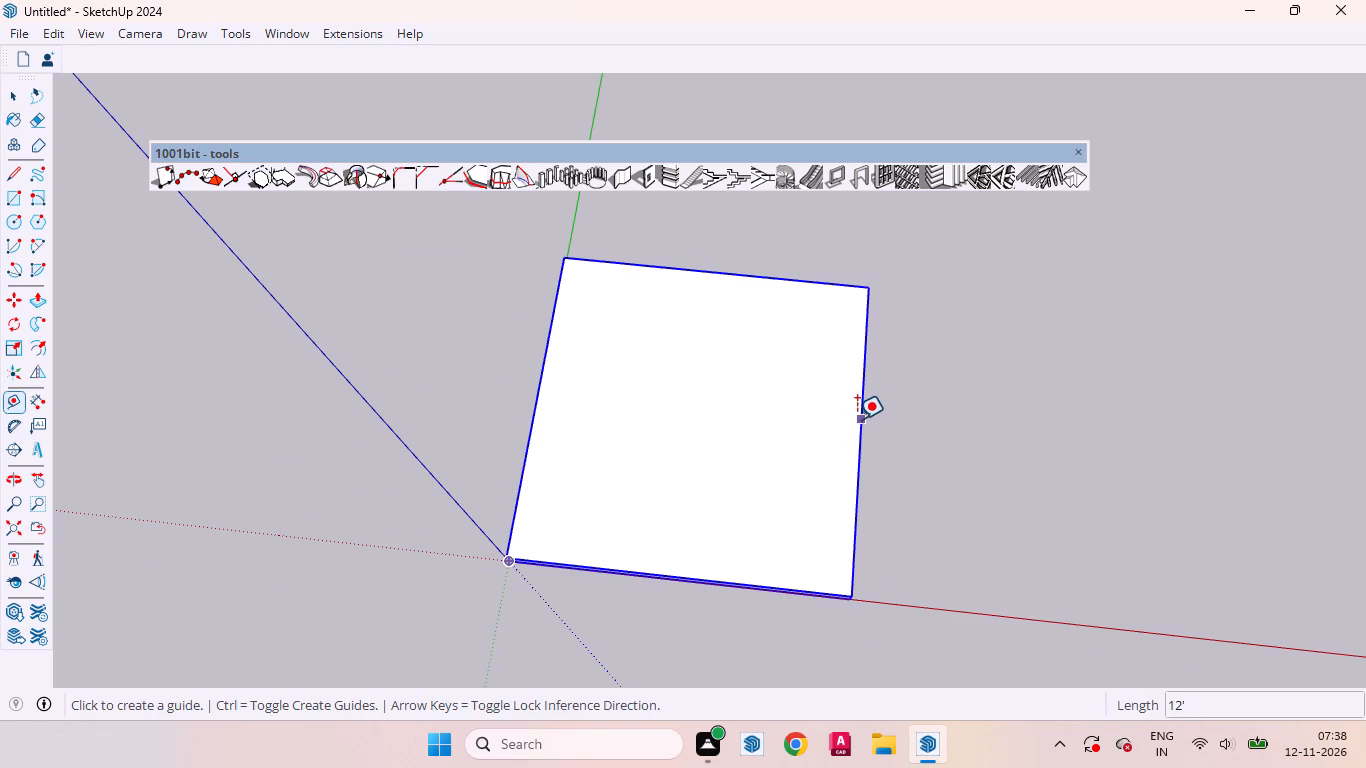
click(857, 406)
text(4.5)
key(Return)
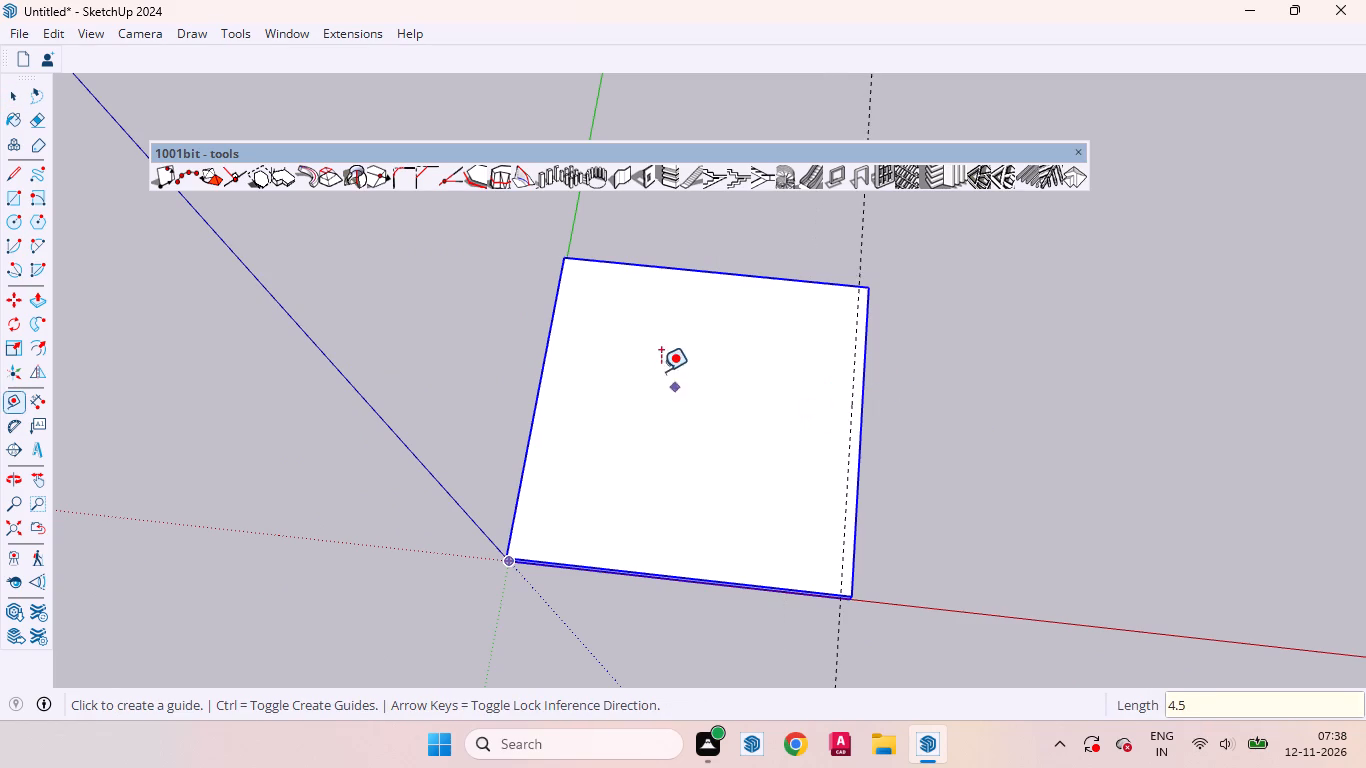
drag(550, 314, 583, 325)
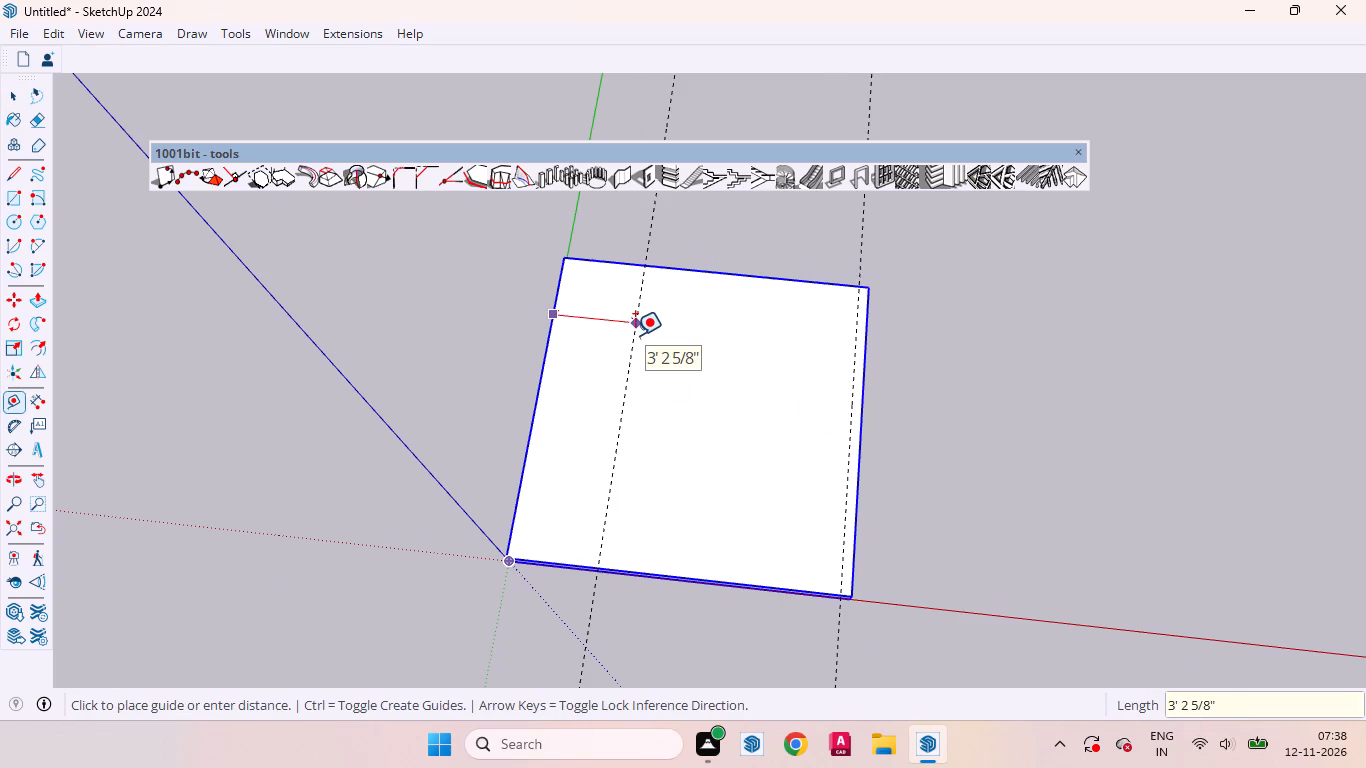
text(4.5)
key(Return)
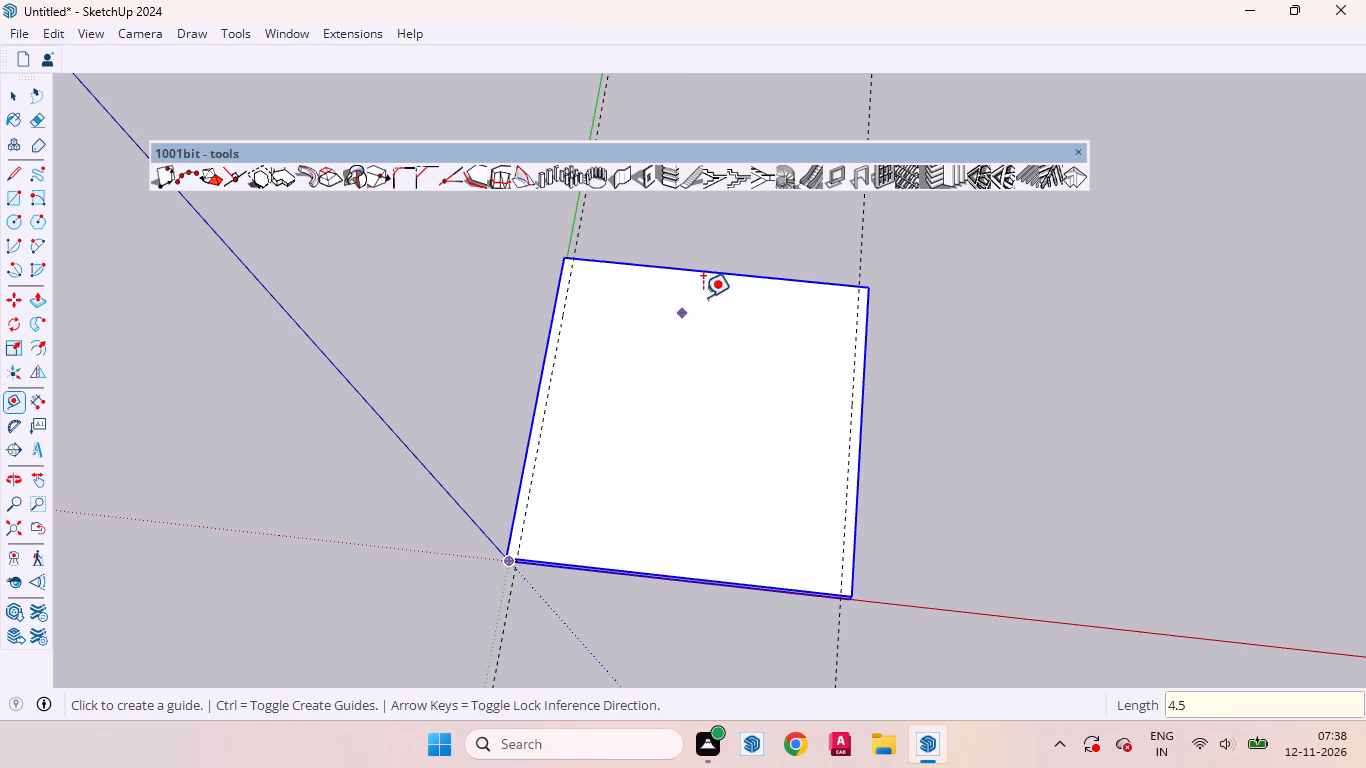
Place guides 4.5" inside the slab's two edges that run parallel to the red axis.
drag(676, 273, 676, 282)
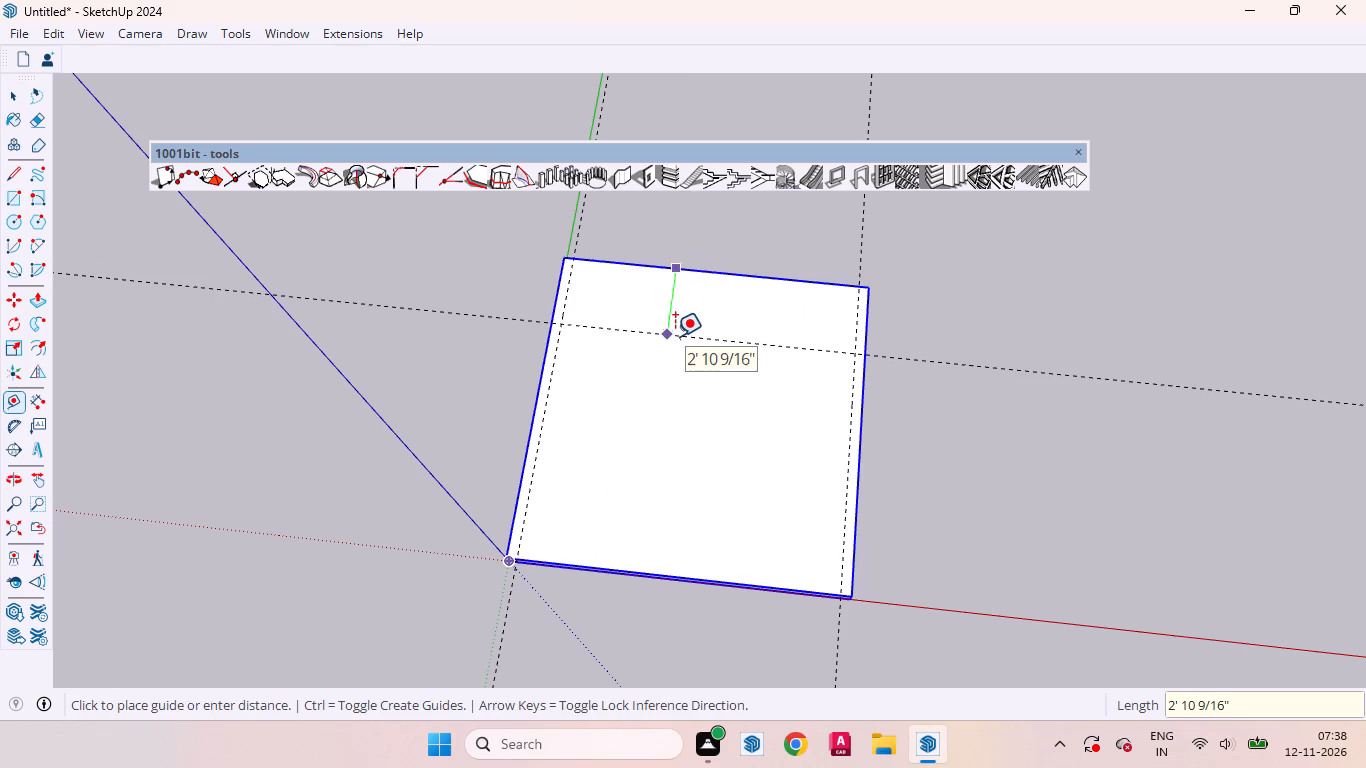
text(4.5)
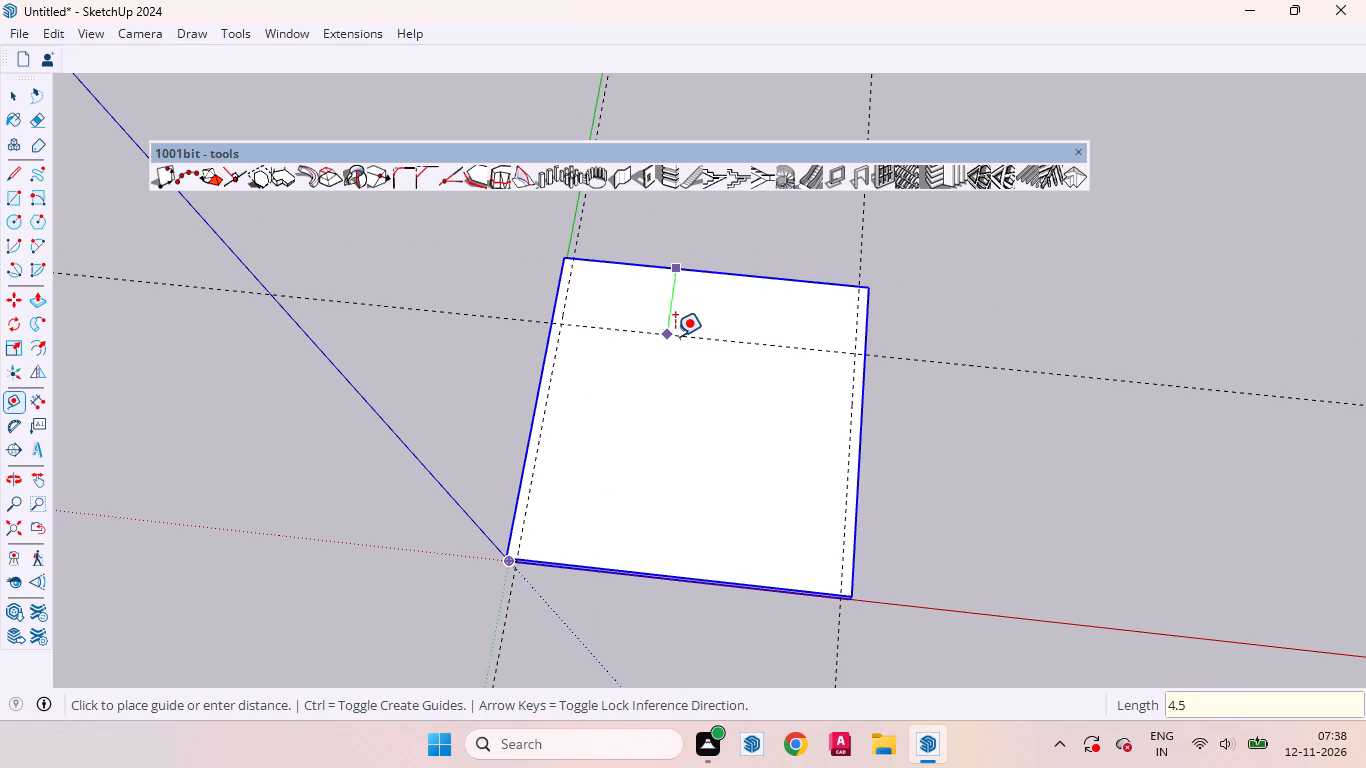
key(Return)
click(659, 571)
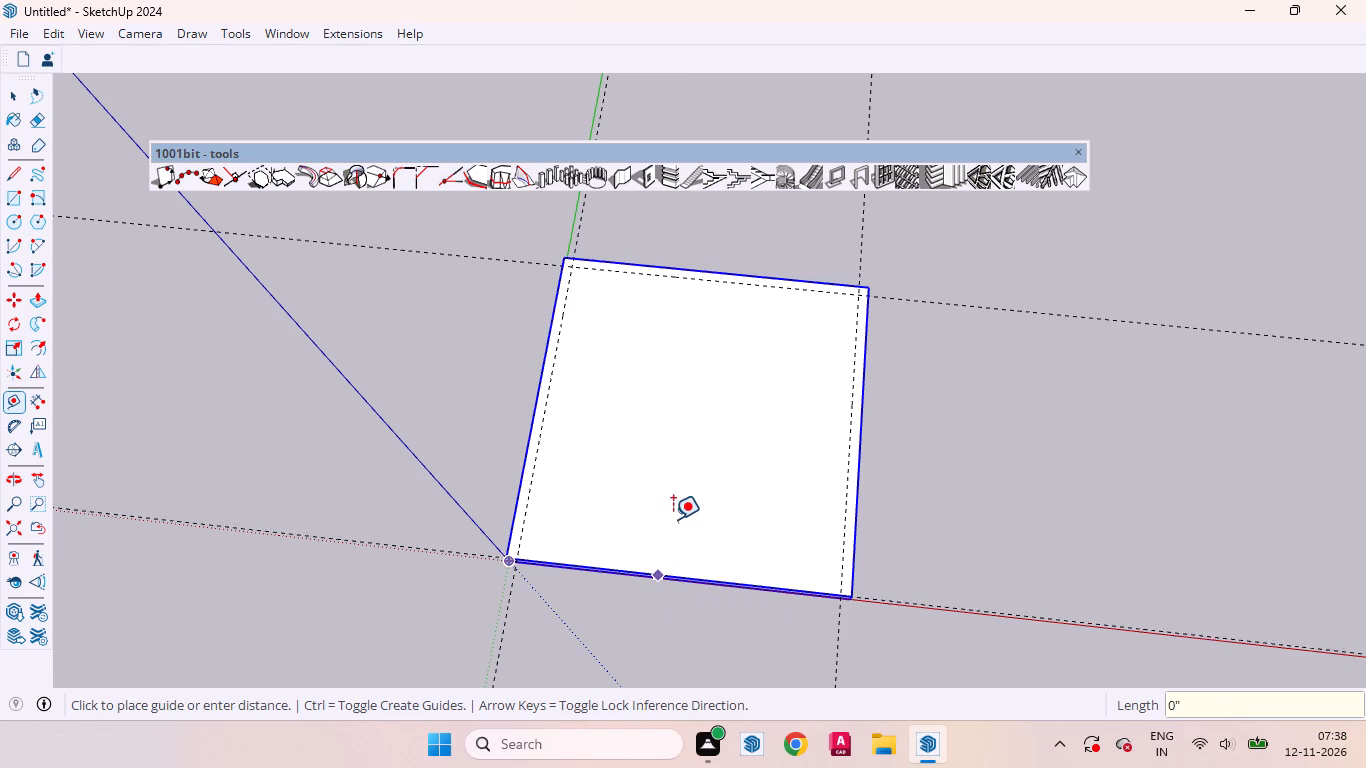
text(4.5)
key(Return)
key(space)
Create a new empty group with nothing selected, ready for drawing inside it.
right_click(950, 416)
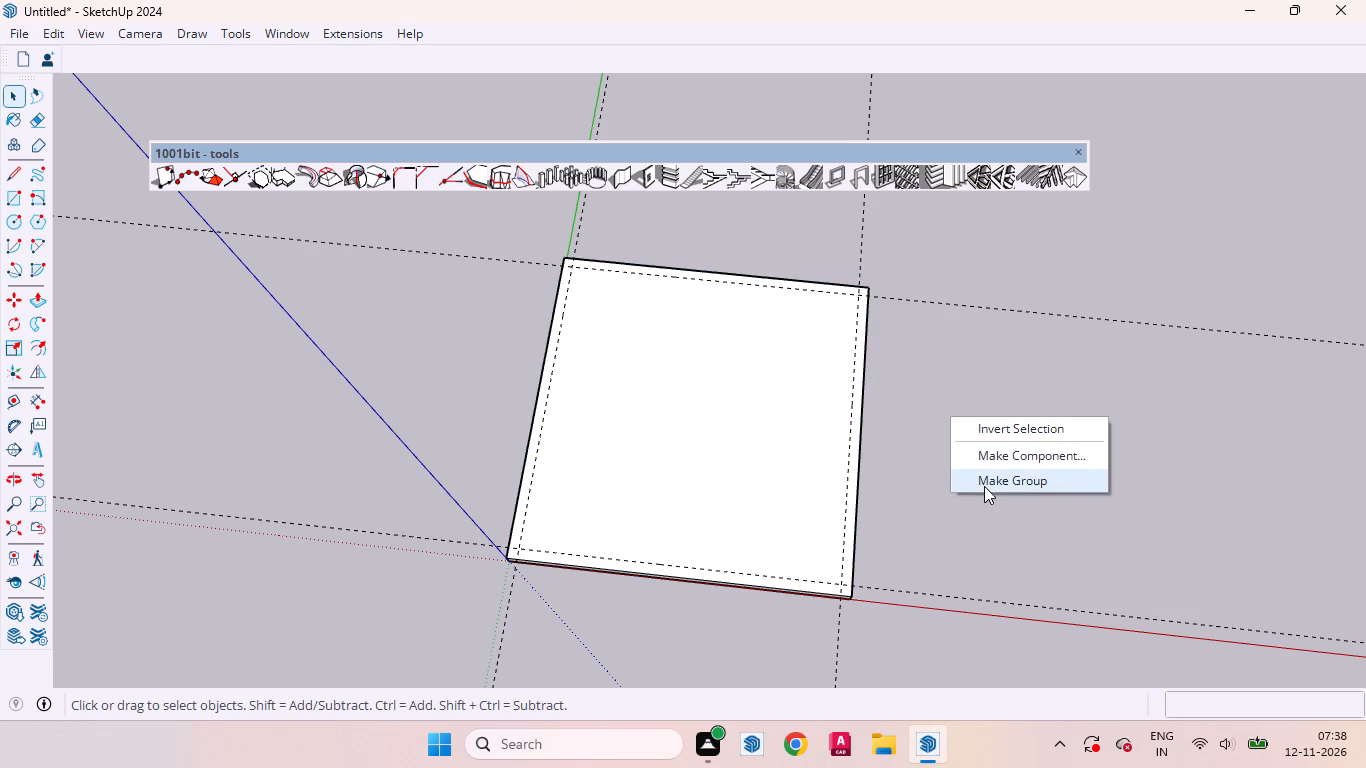
click(985, 486)
Draw an 11' 3" long rectangle between the inset guide and the slab edge parallel to and farthest from the green axis.
key(r)
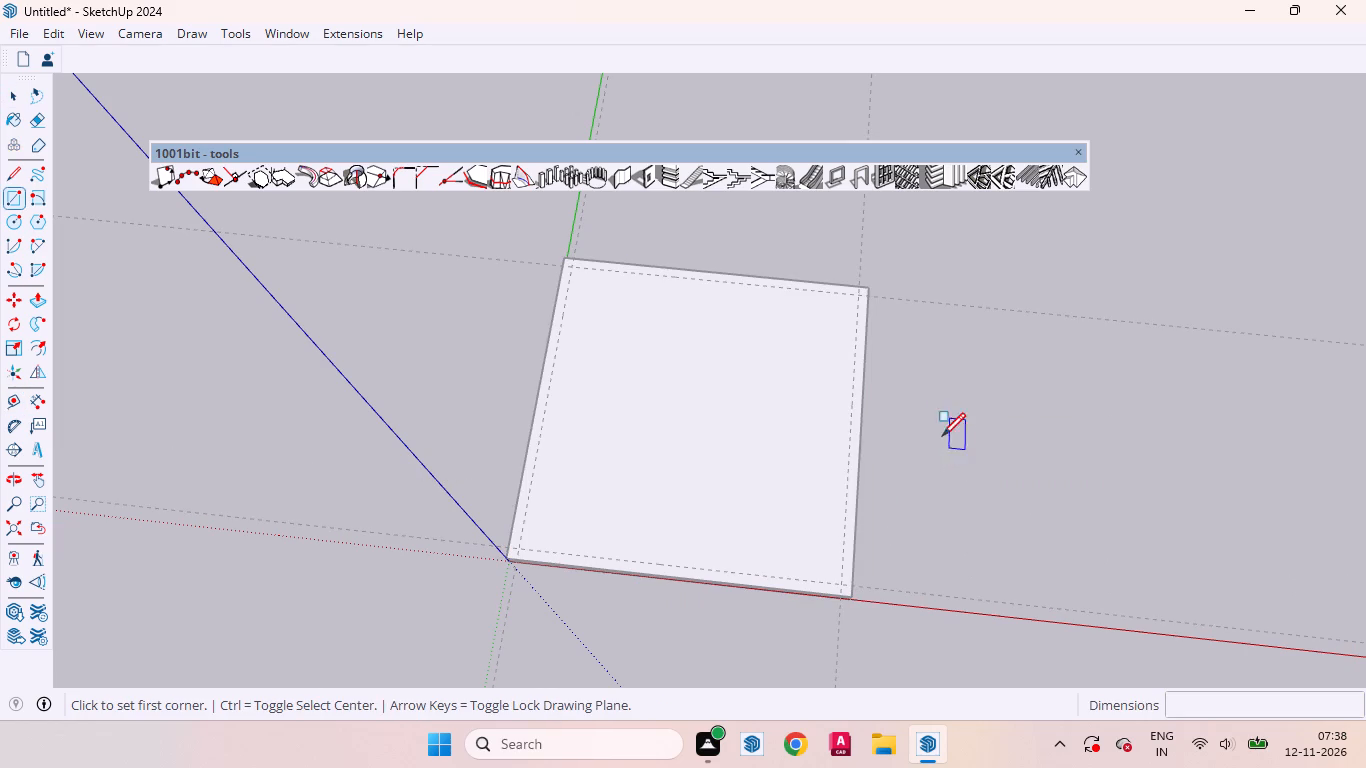
scroll(874, 331, up, 7)
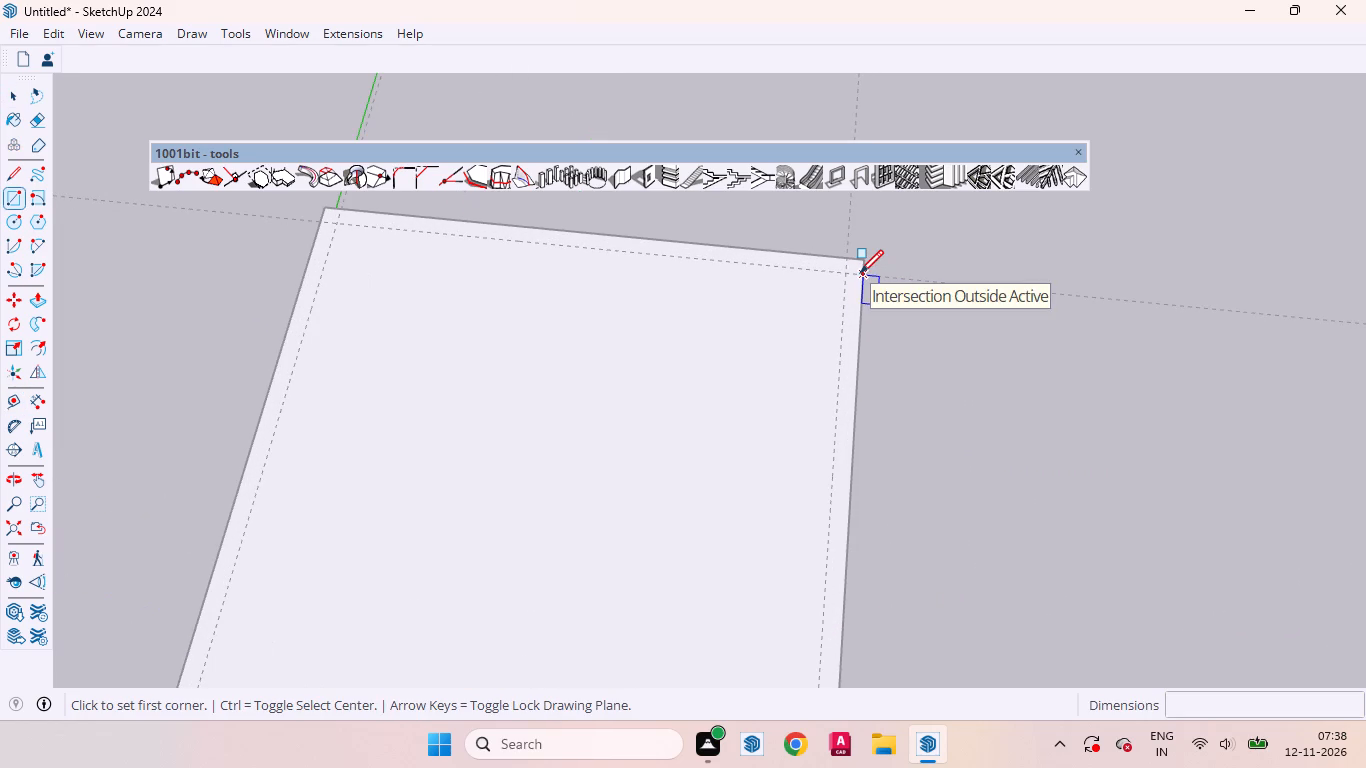
click(860, 273)
scroll(842, 476, down, 13)
scroll(847, 559, up, 3)
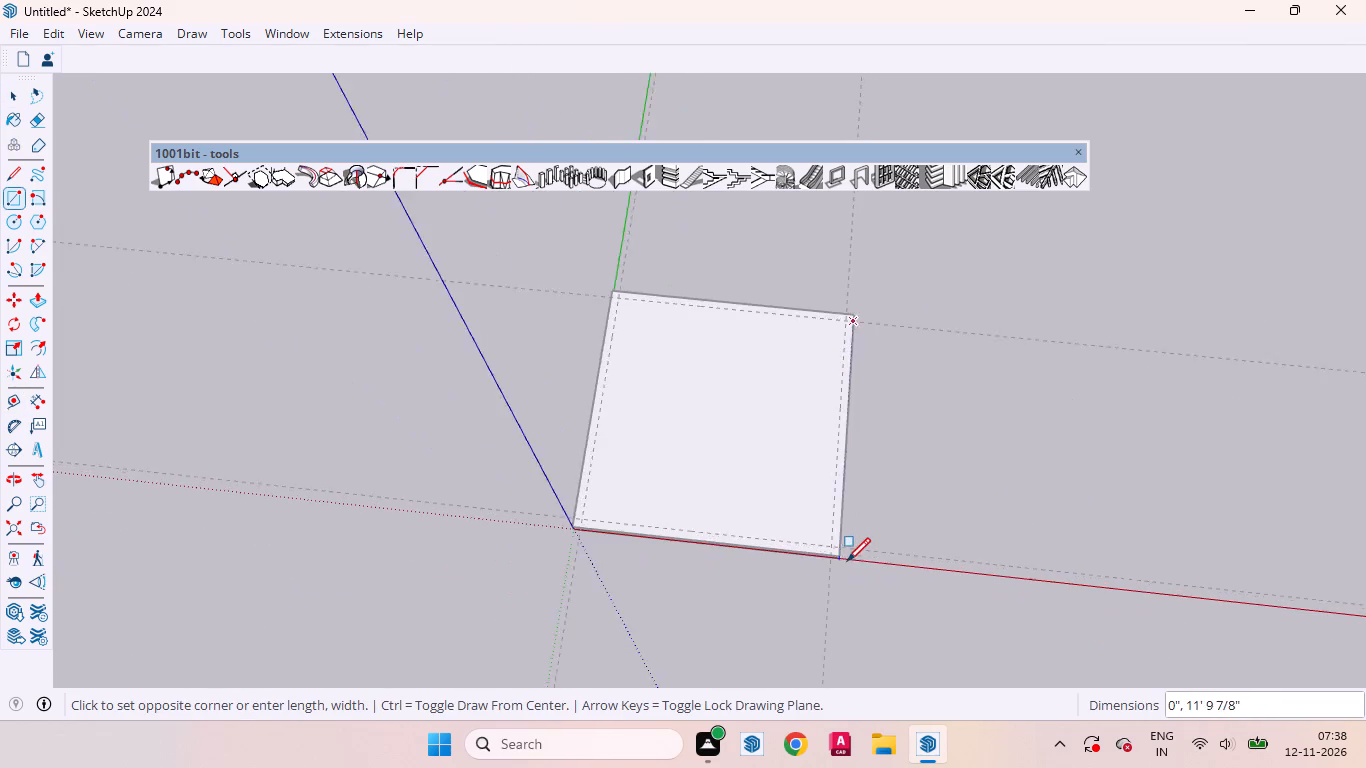
scroll(847, 561, up, 11)
click(819, 527)
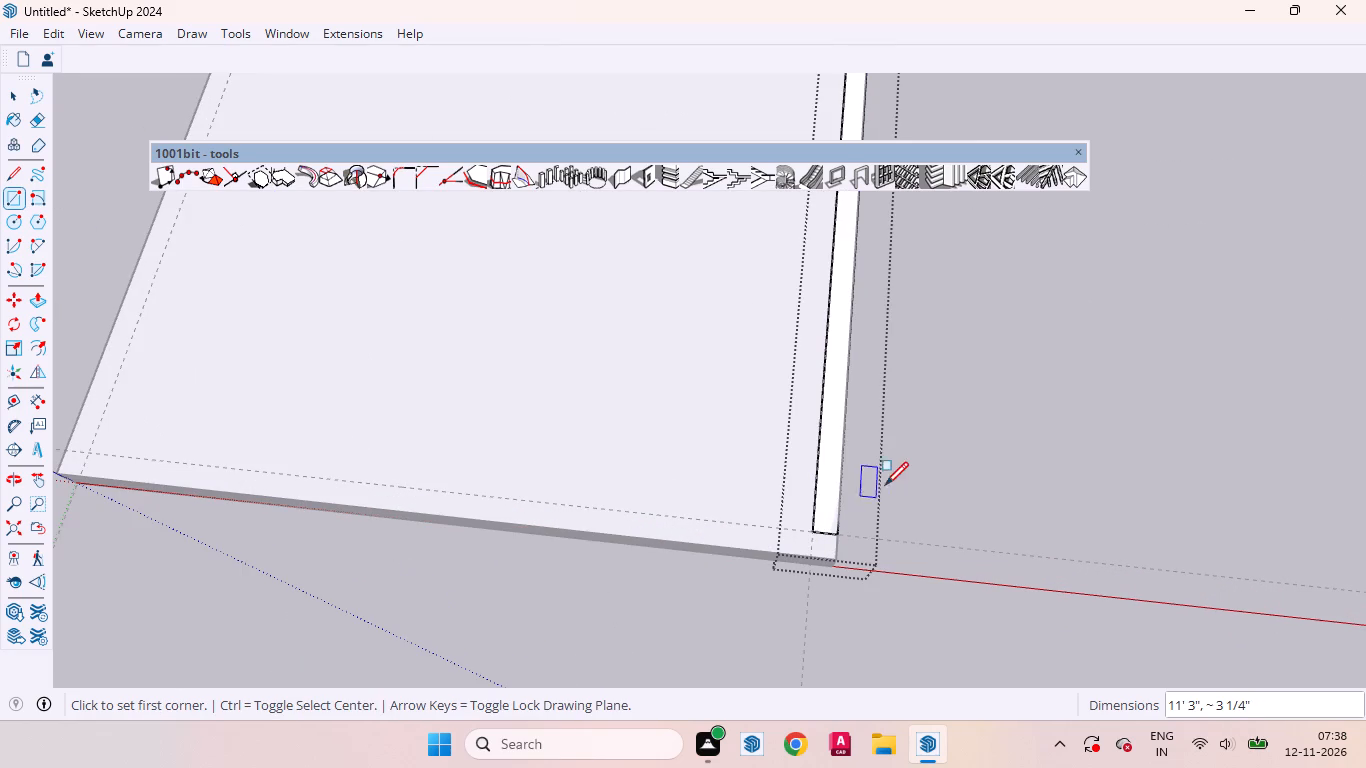
Push/Pull the narrow rectangle up 9'4" to form the first wall, and close its group.
key(p)
click(831, 464)
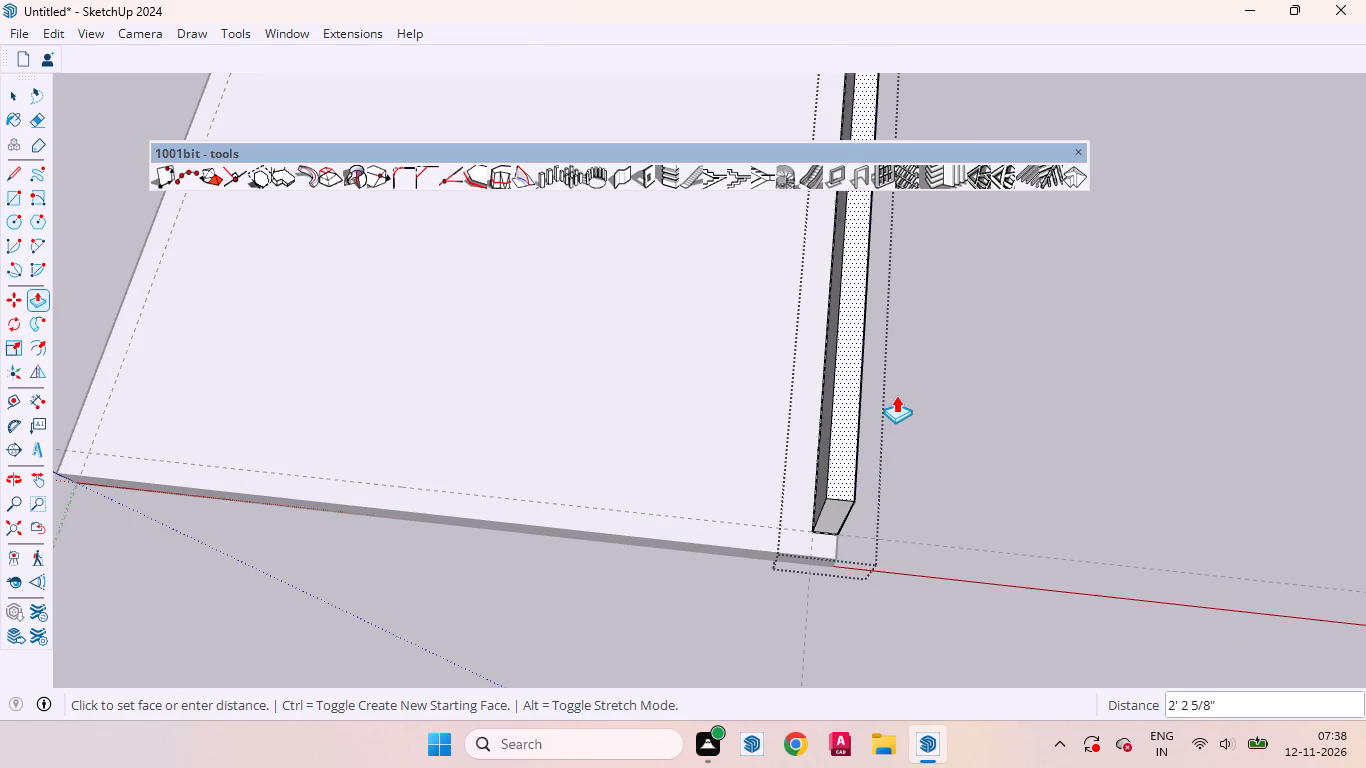
text(9')
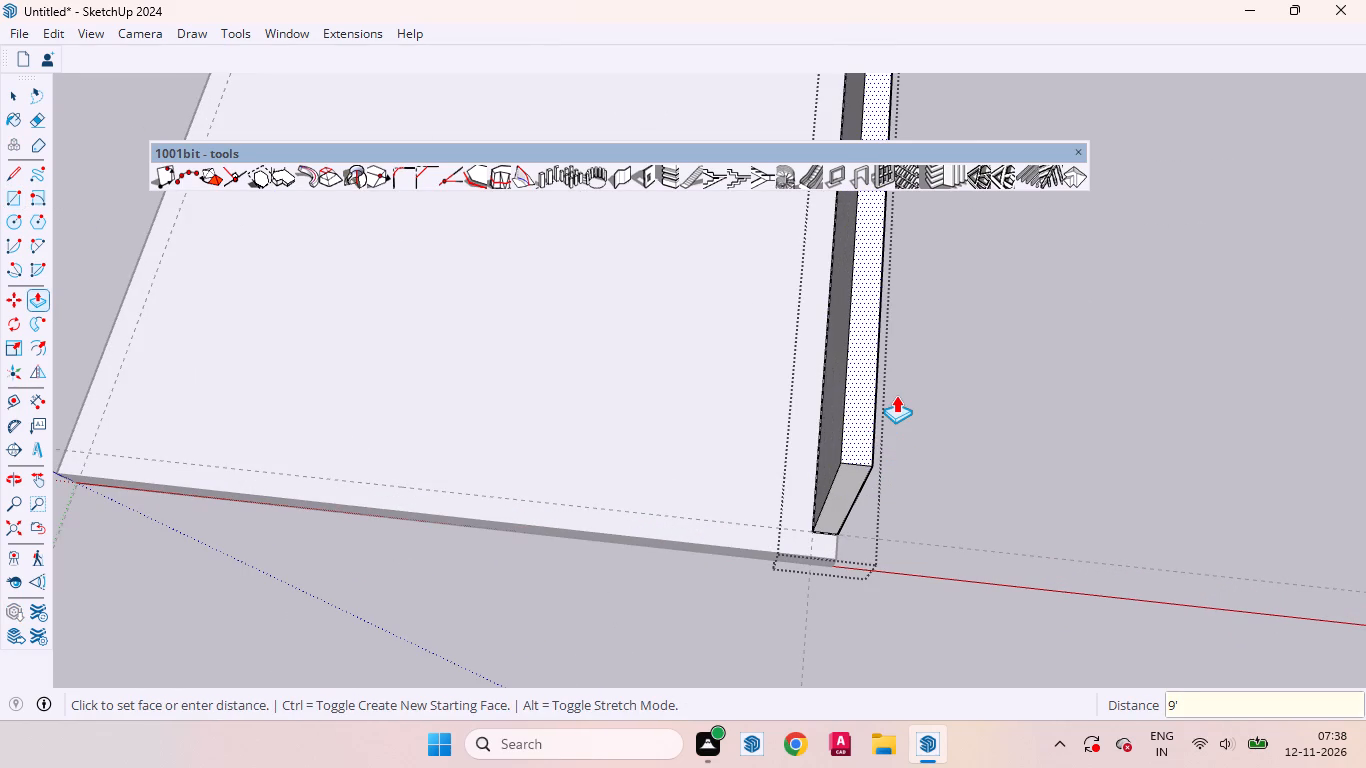
key(4)
key(Return)
key(space)
scroll(836, 482, down, 2)
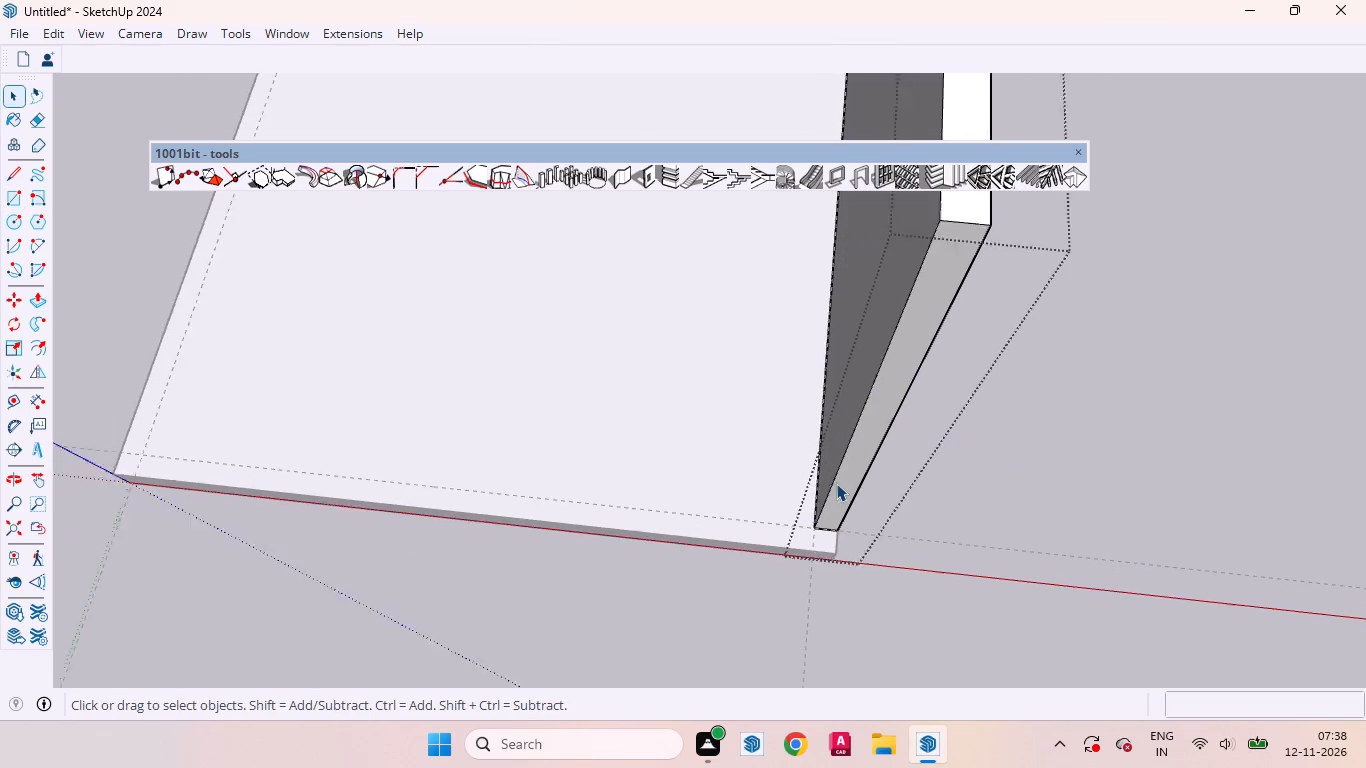
scroll(836, 483, down, 11)
click(1026, 420)
Create a new group and draw a 12' by 4 1/2" rectangle along the slab edge parallel to and farthest from the red axis.
middle_drag(788, 492, 1207, 399)
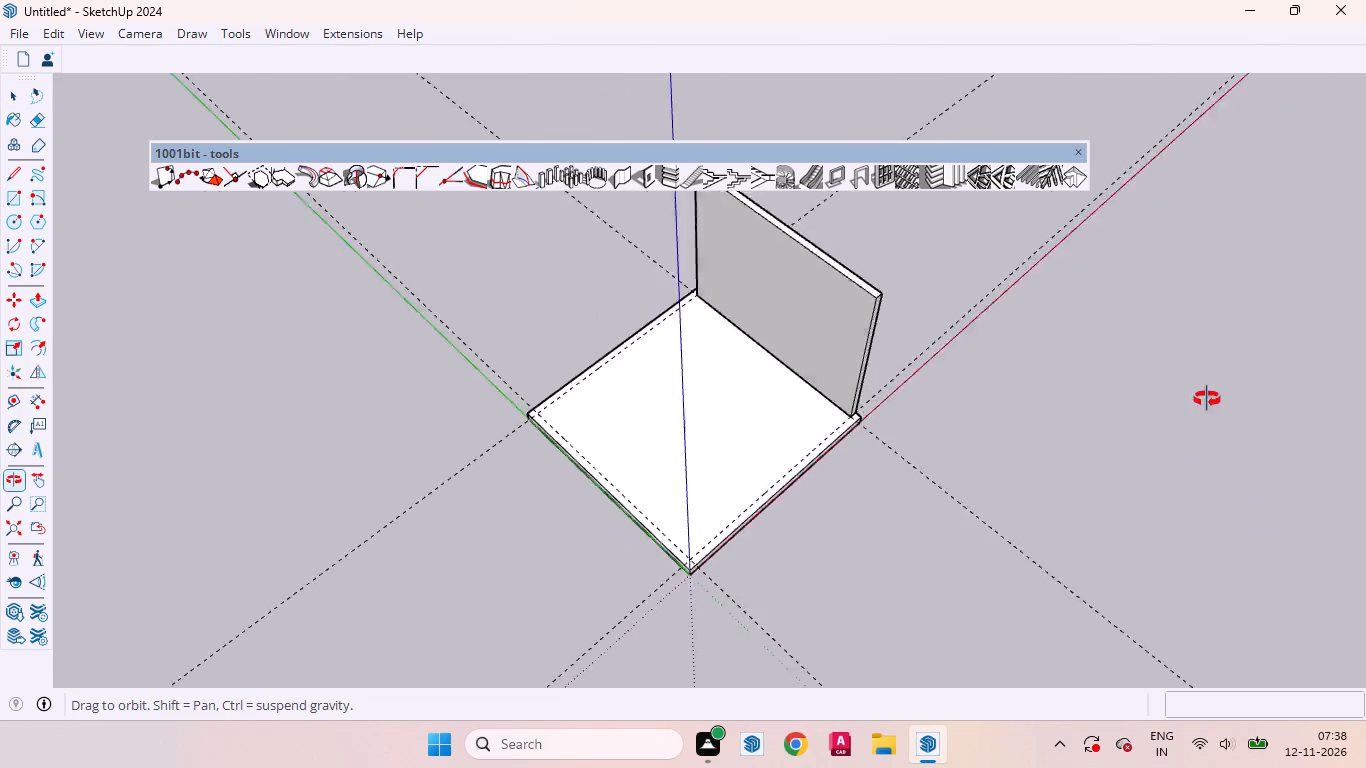
middle_drag(1207, 399, 1217, 397)
right_click(1045, 382)
click(1101, 453)
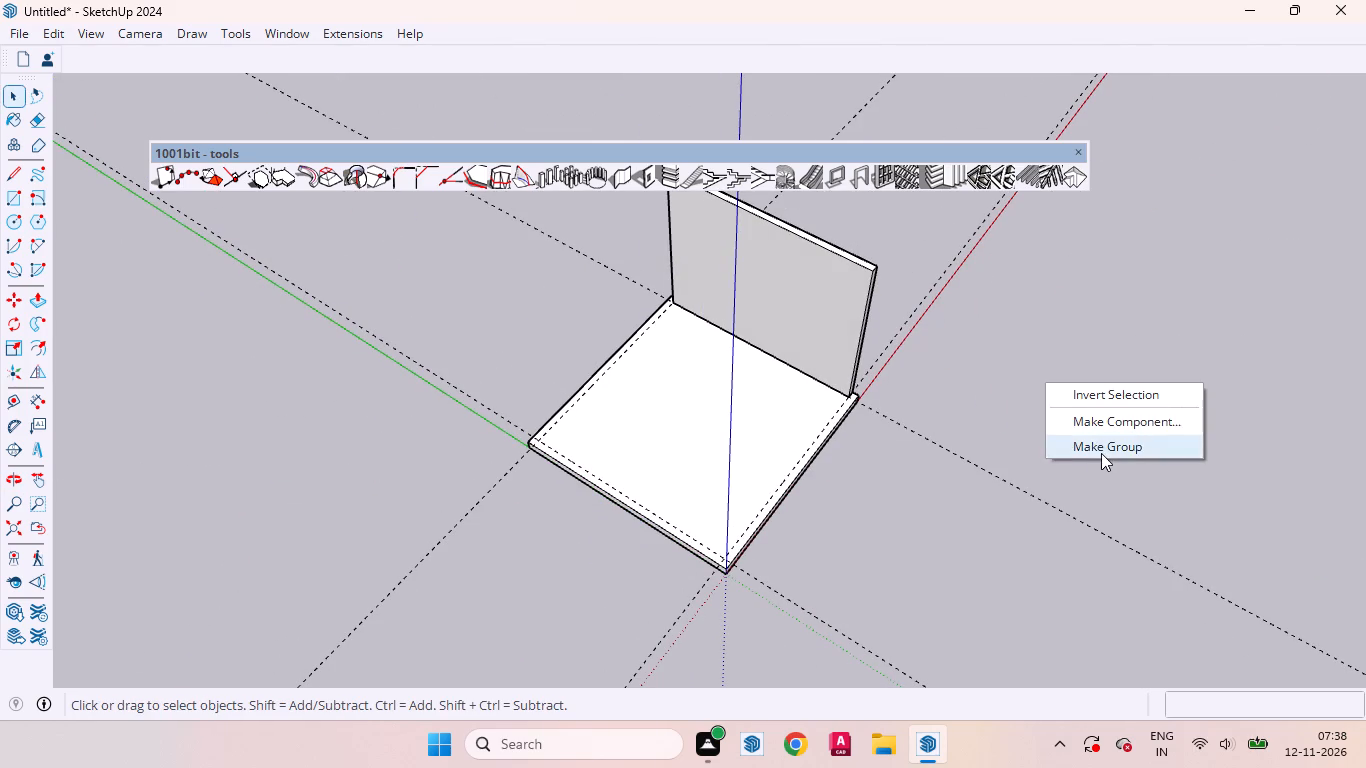
scroll(672, 326, up, 7)
middle_drag(667, 326, 1067, 357)
key(r)
scroll(541, 348, up, 2)
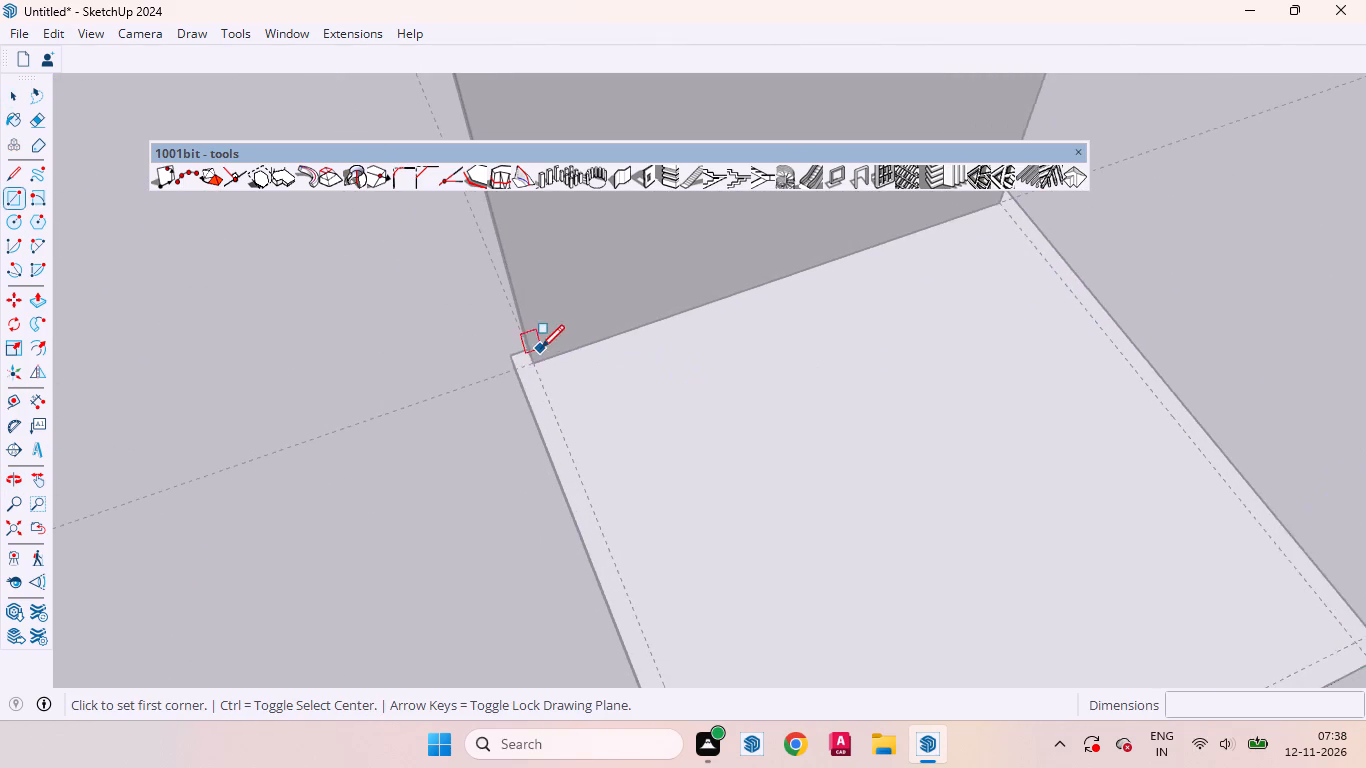
scroll(541, 348, up, 6)
middle_drag(447, 368, 635, 317)
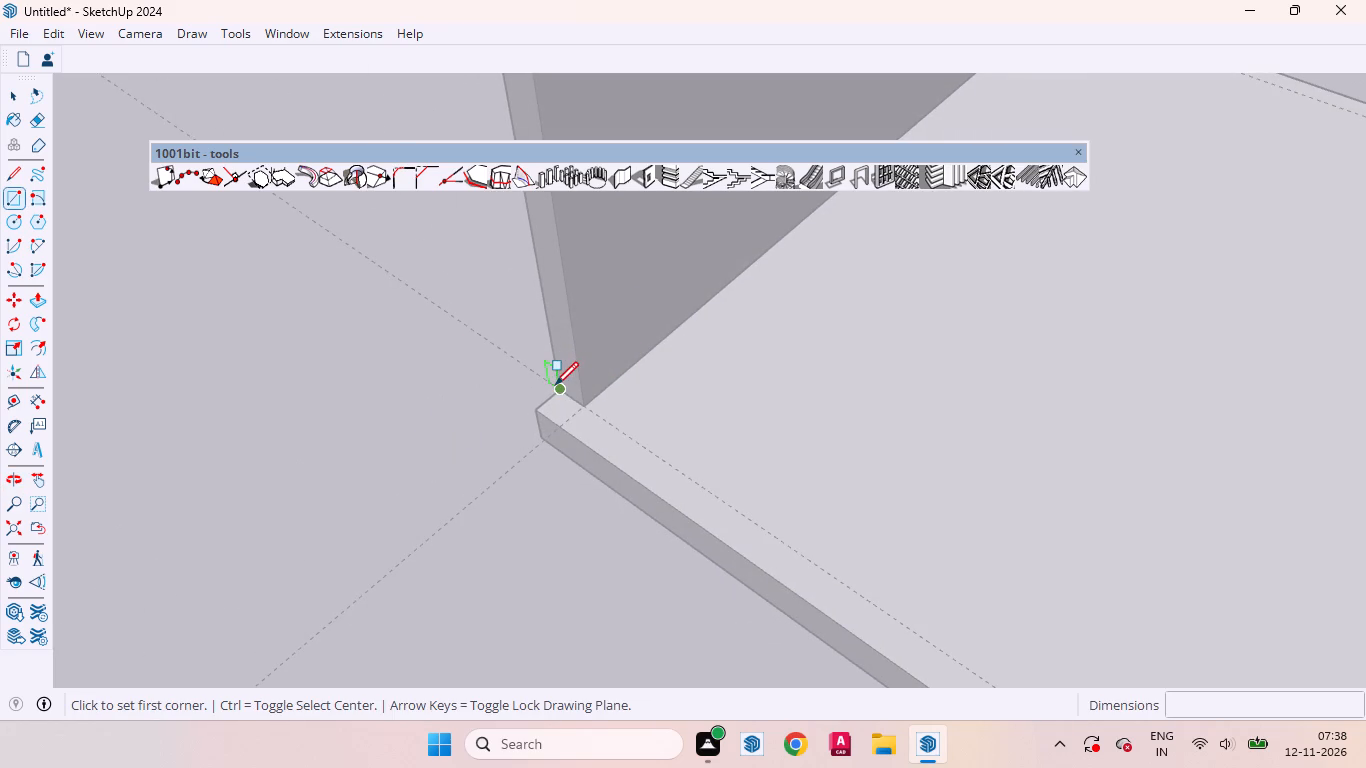
drag(555, 385, 587, 406)
scroll(593, 459, down, 16)
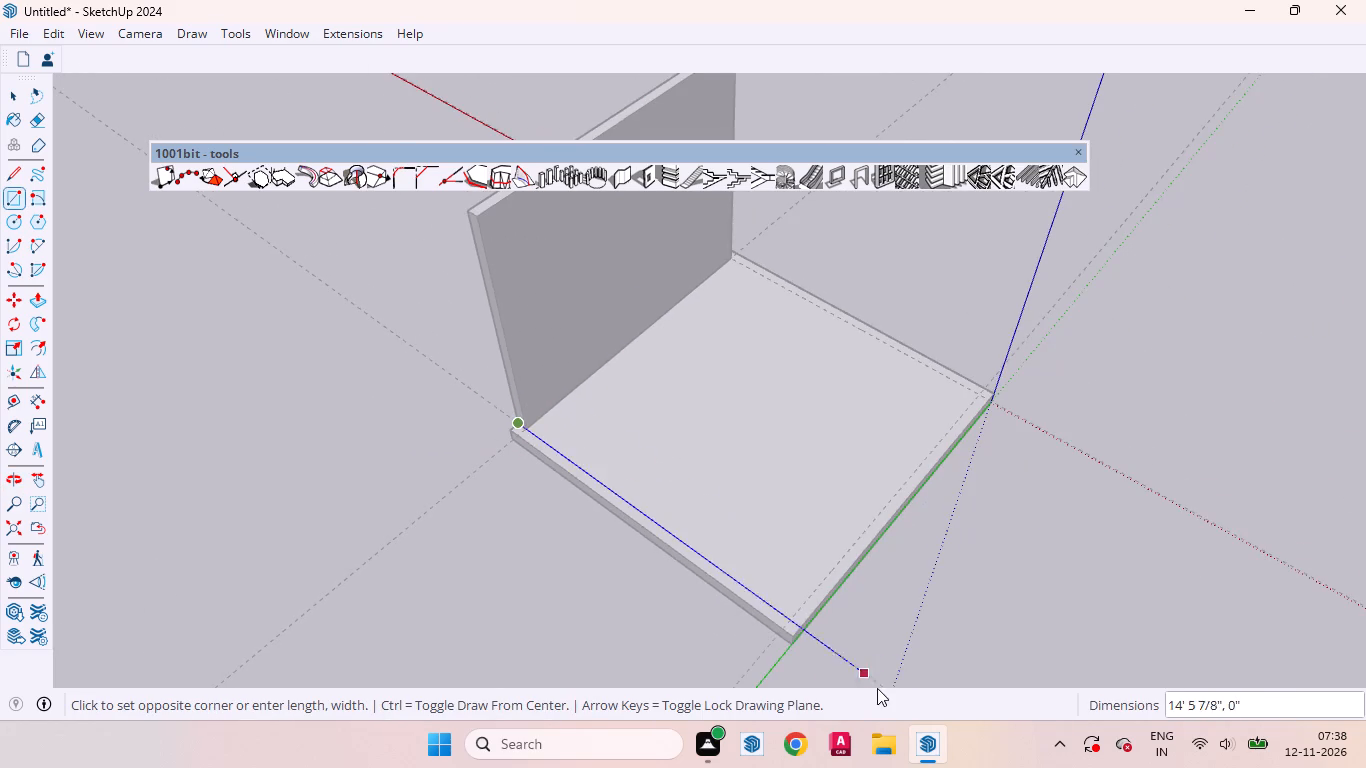
scroll(854, 677, up, 8)
click(751, 610)
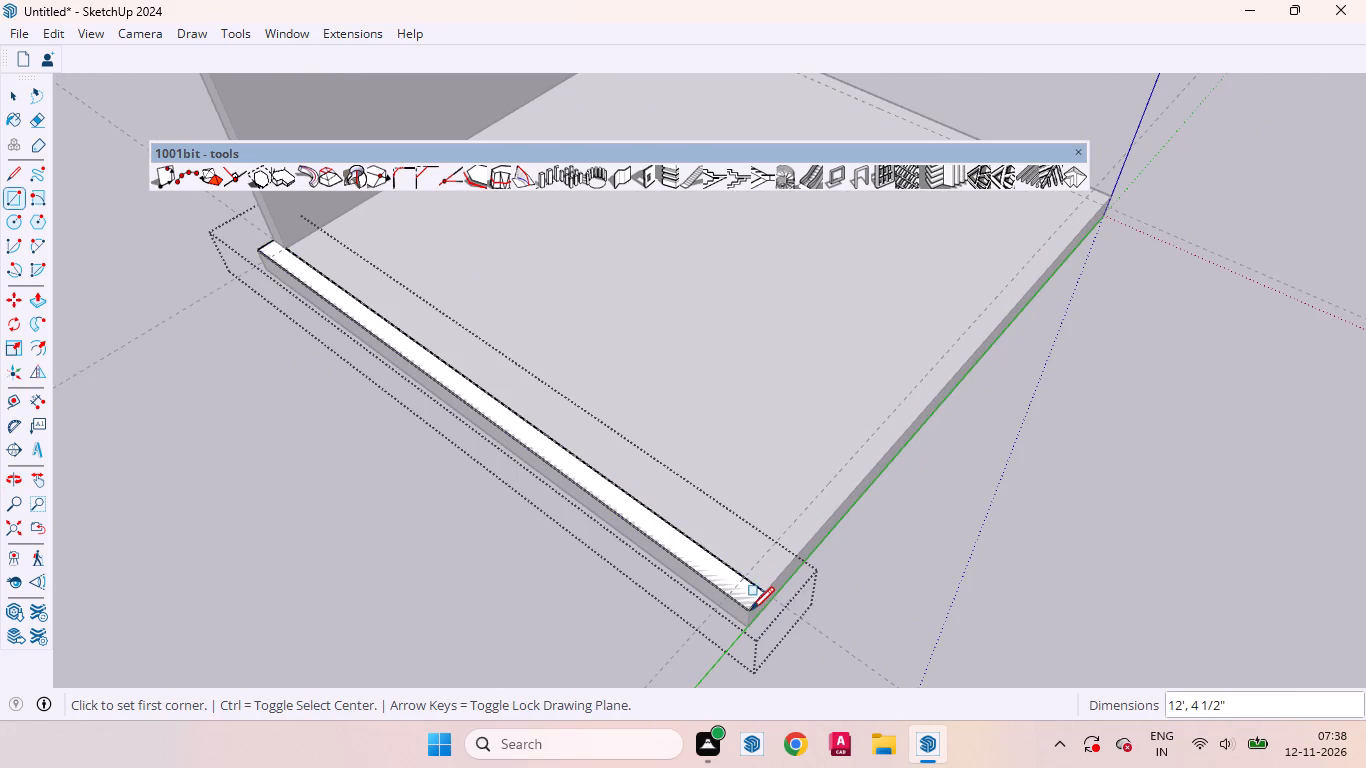
Push/Pull the 12' strip up to the first wall's height by repeating the last distance, and close its group.
key(p)
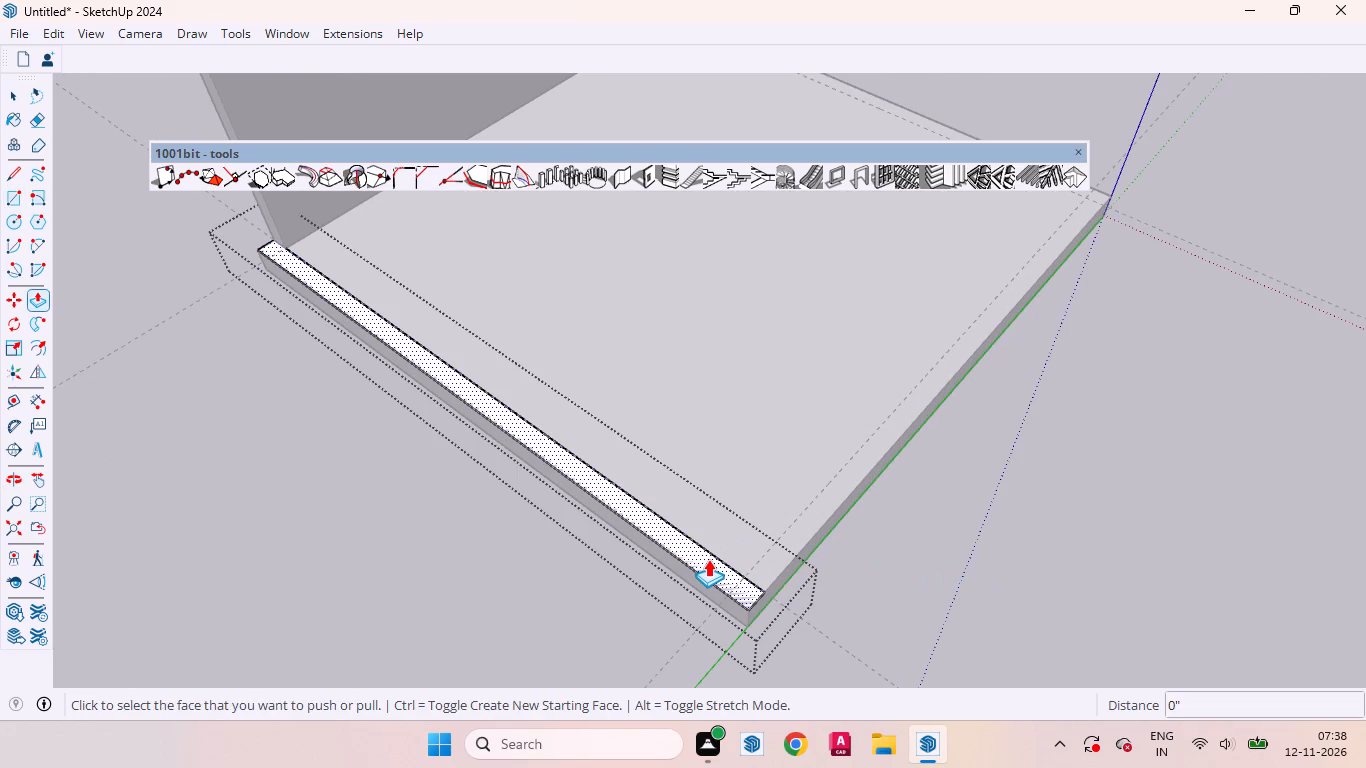
double_click(708, 559)
key(space)
scroll(771, 596, down, 4)
middle_drag(926, 542, 3, 612)
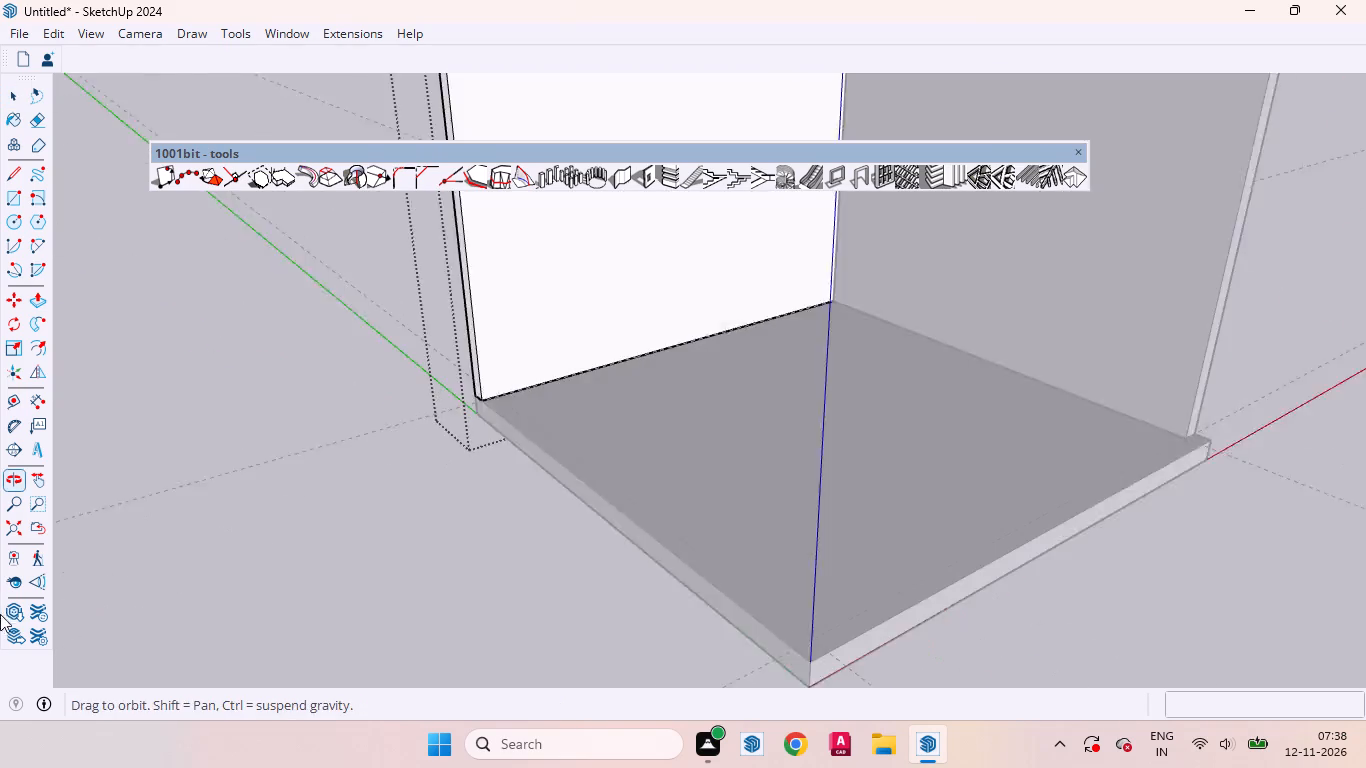
scroll(685, 542, down, 15)
click(975, 598)
Place a Tape Measure guide on the floor 24" inside the base edge of the first wall.
scroll(788, 445, up, 3)
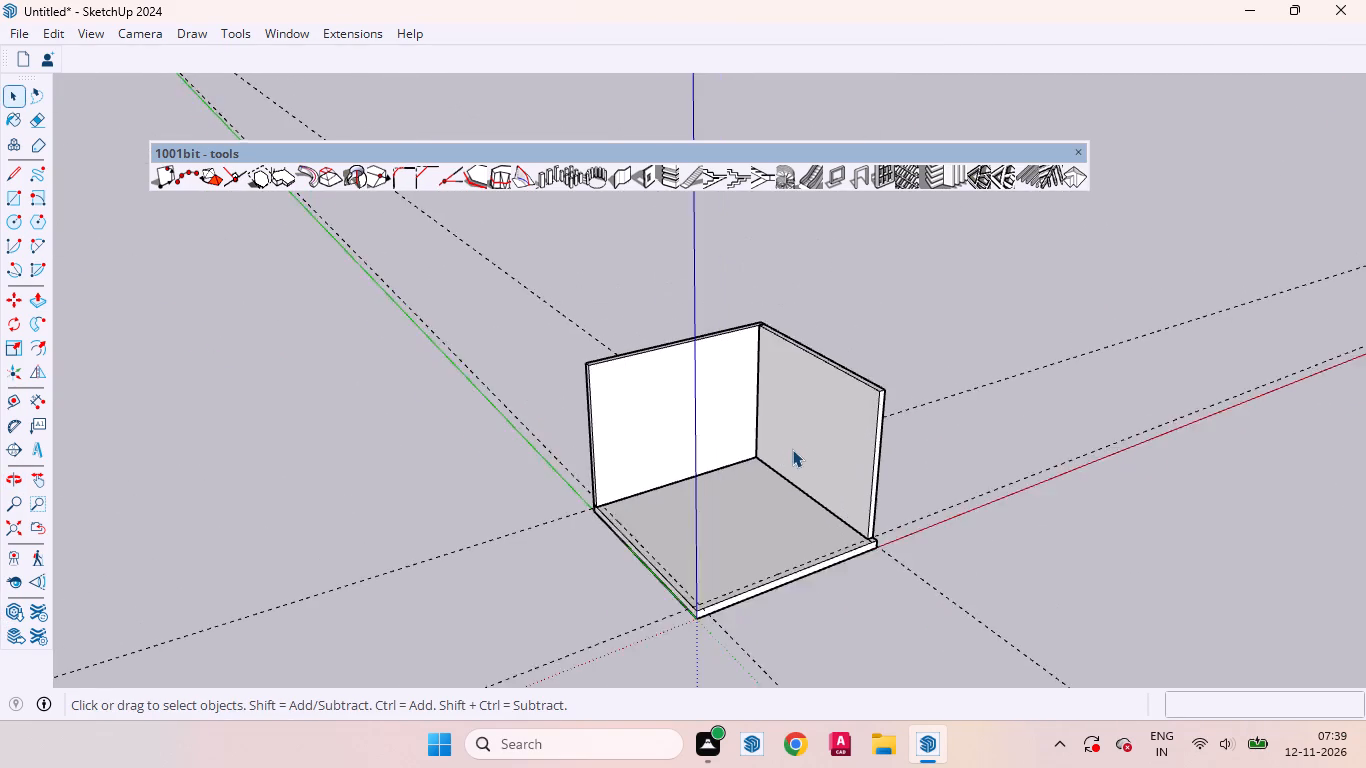
scroll(792, 449, up, 2)
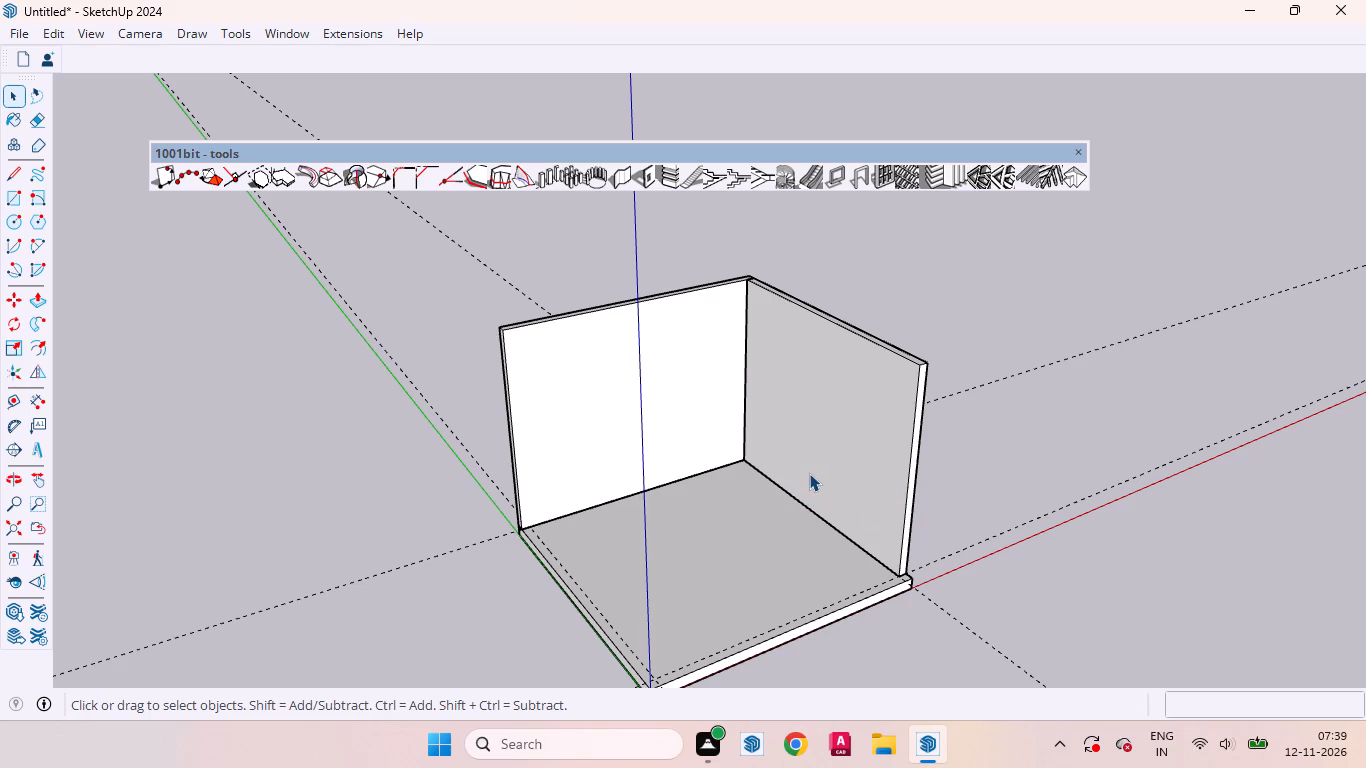
scroll(721, 430, up, 2)
scroll(728, 431, down, 2)
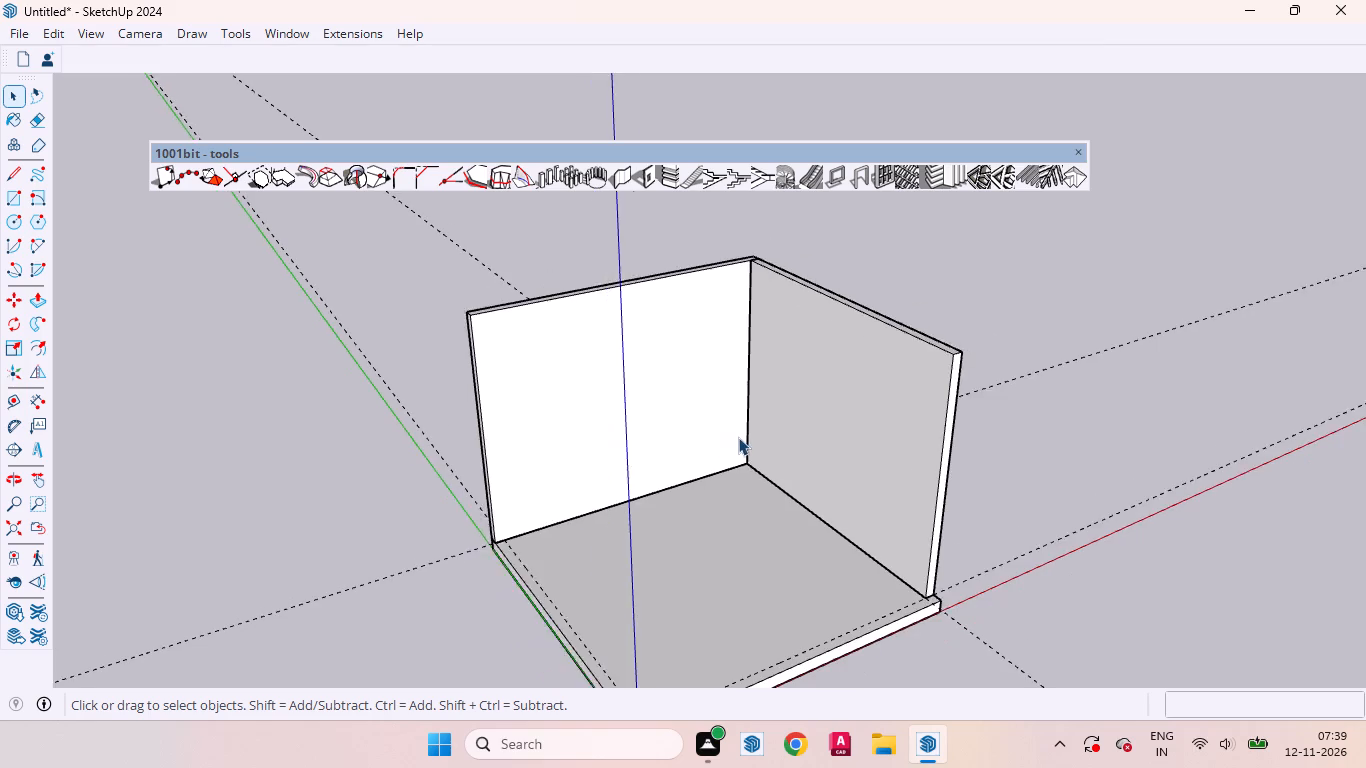
scroll(789, 416, up, 2)
scroll(778, 397, down, 3)
middle_drag(843, 482, 832, 560)
scroll(830, 557, up, 3)
key(t)
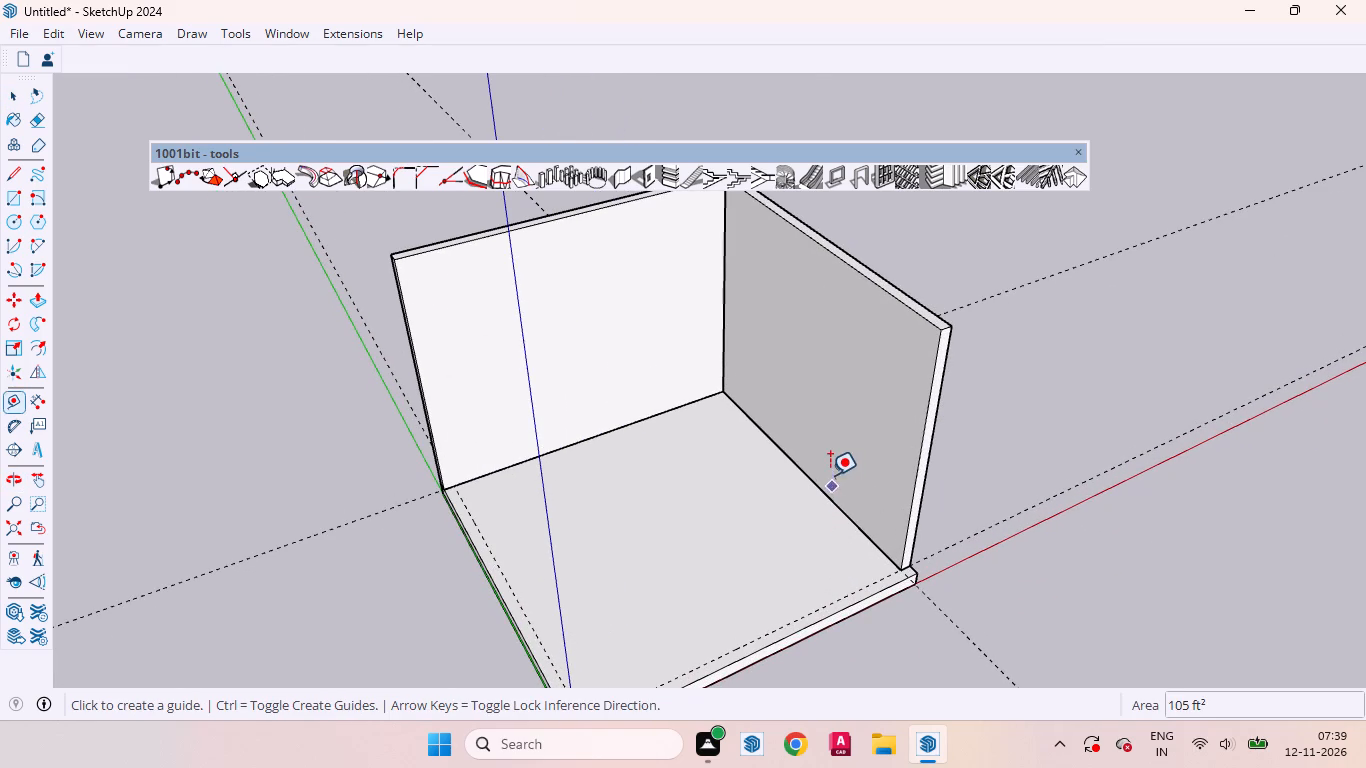
scroll(810, 466, up, 4)
click(781, 453)
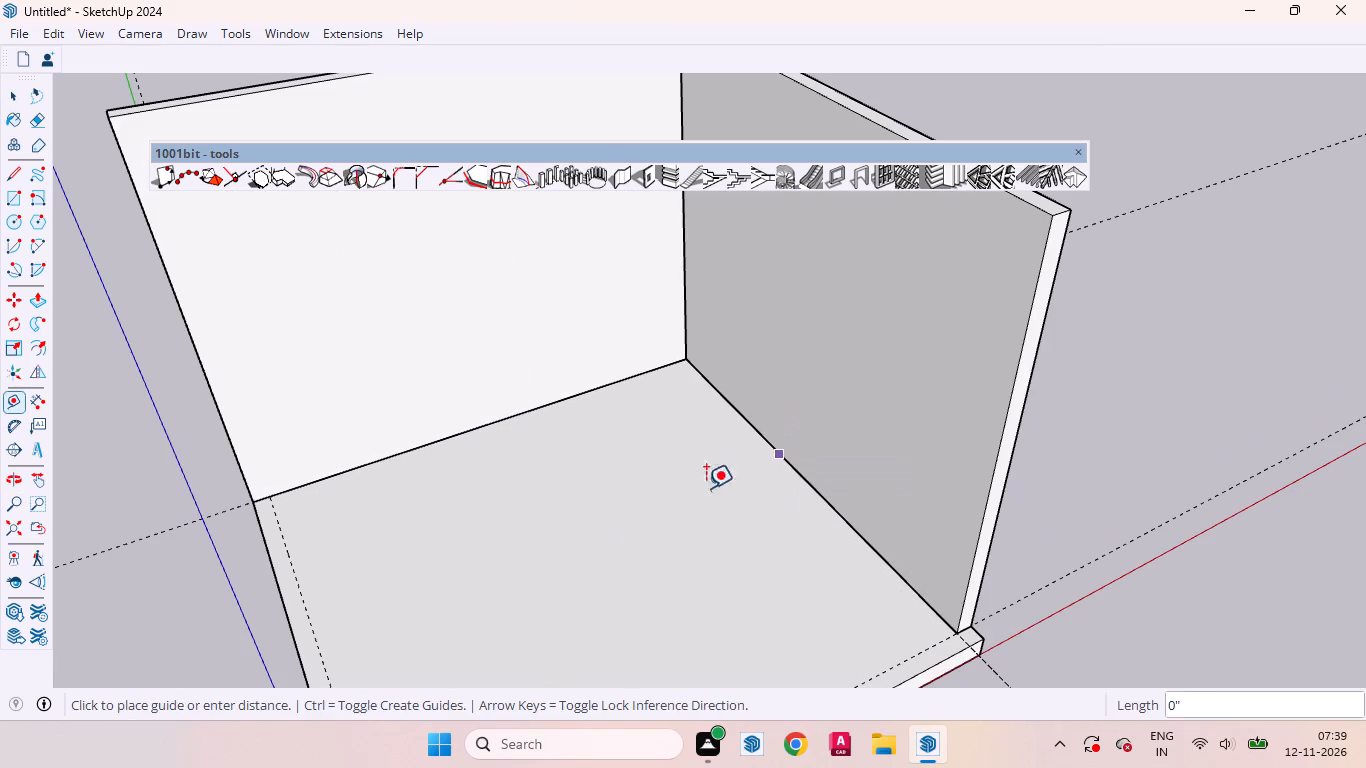
text(24)
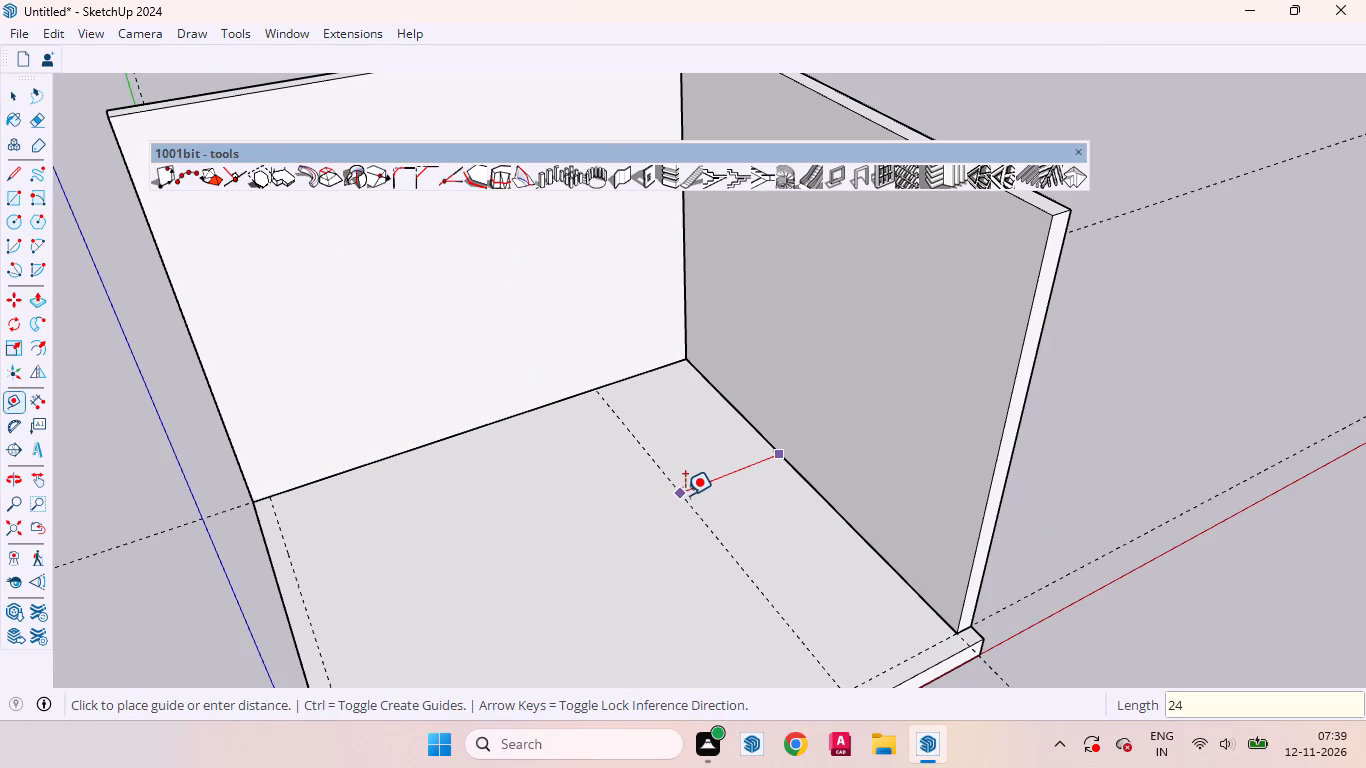
key(Return)
key(space)
Create a new group and draw a narrow rectangle along the slab's red-axis edge, from the inset guides' intersection to the first wall's end.
scroll(954, 471, down, 8)
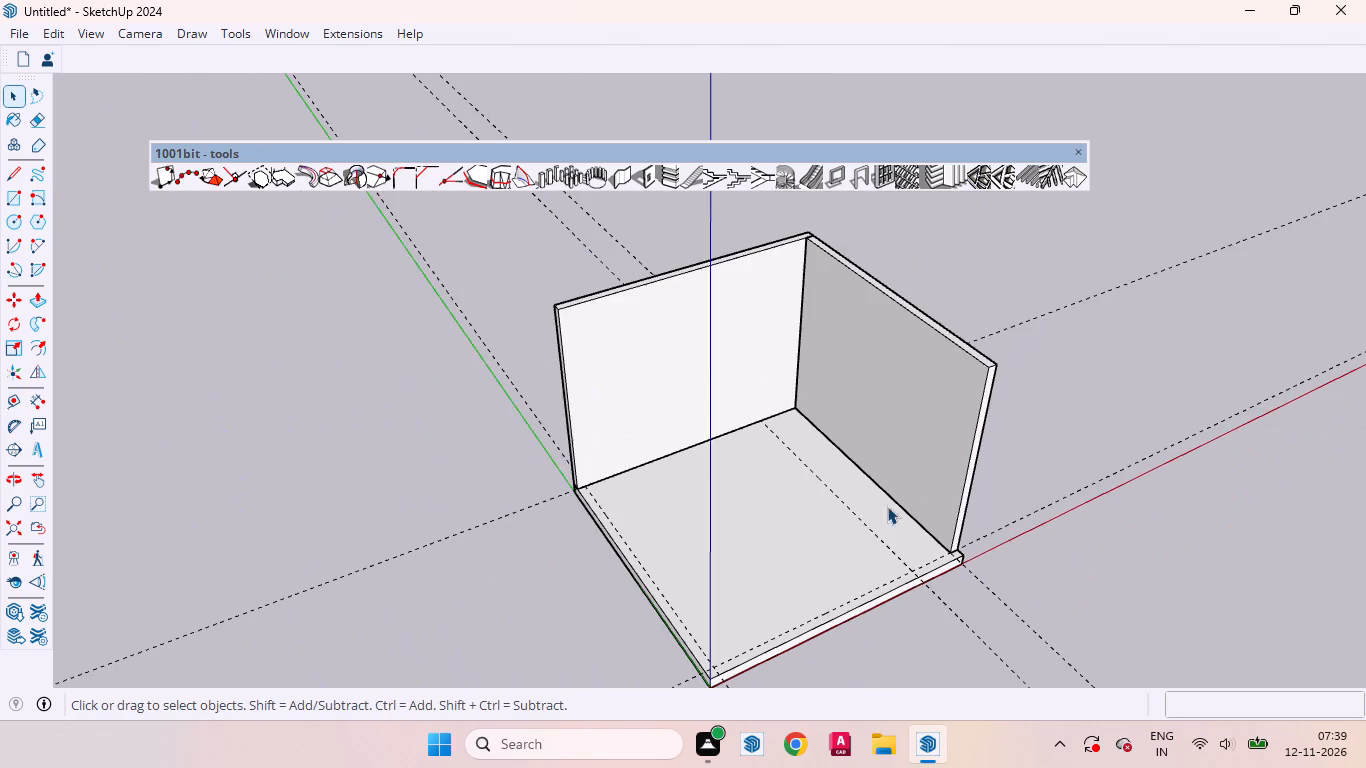
middle_drag(836, 525, 1251, 546)
middle_click(1252, 542)
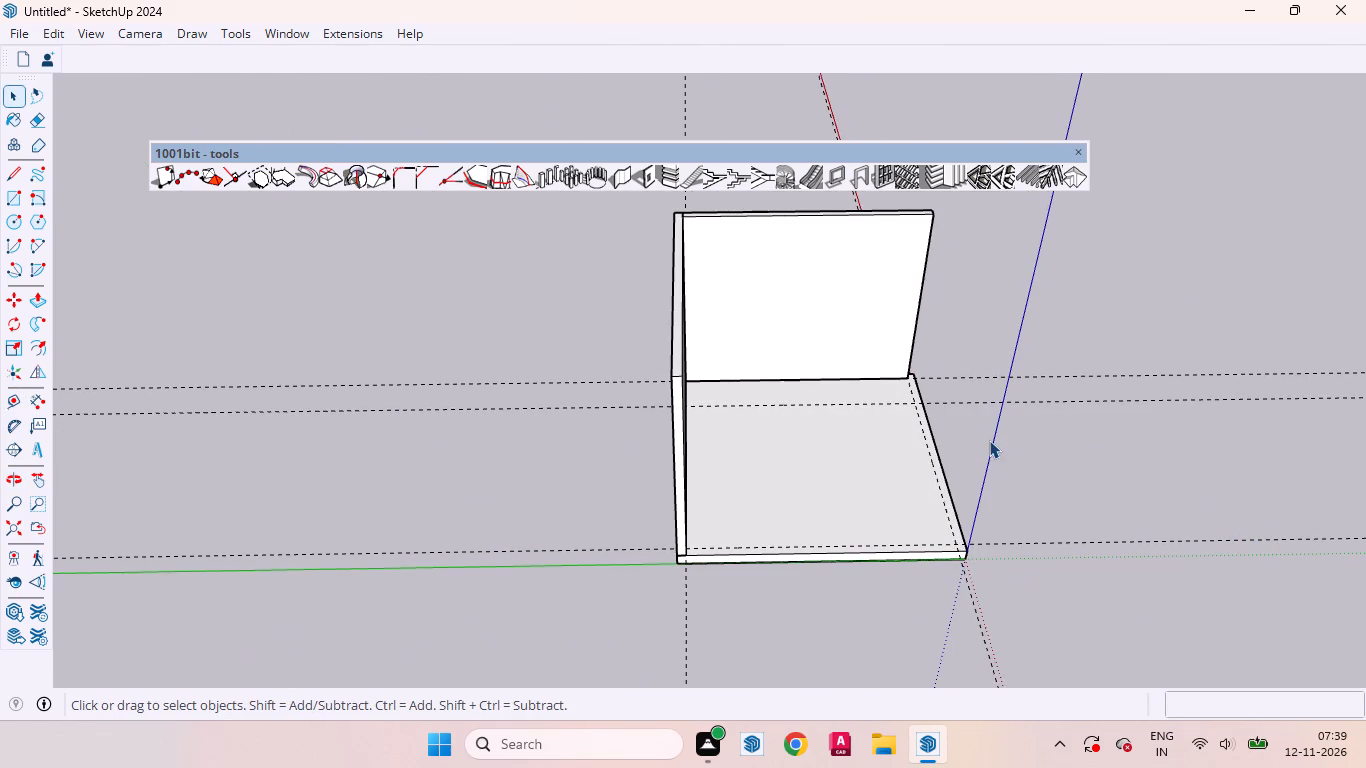
scroll(989, 440, up, 4)
right_click(1009, 441)
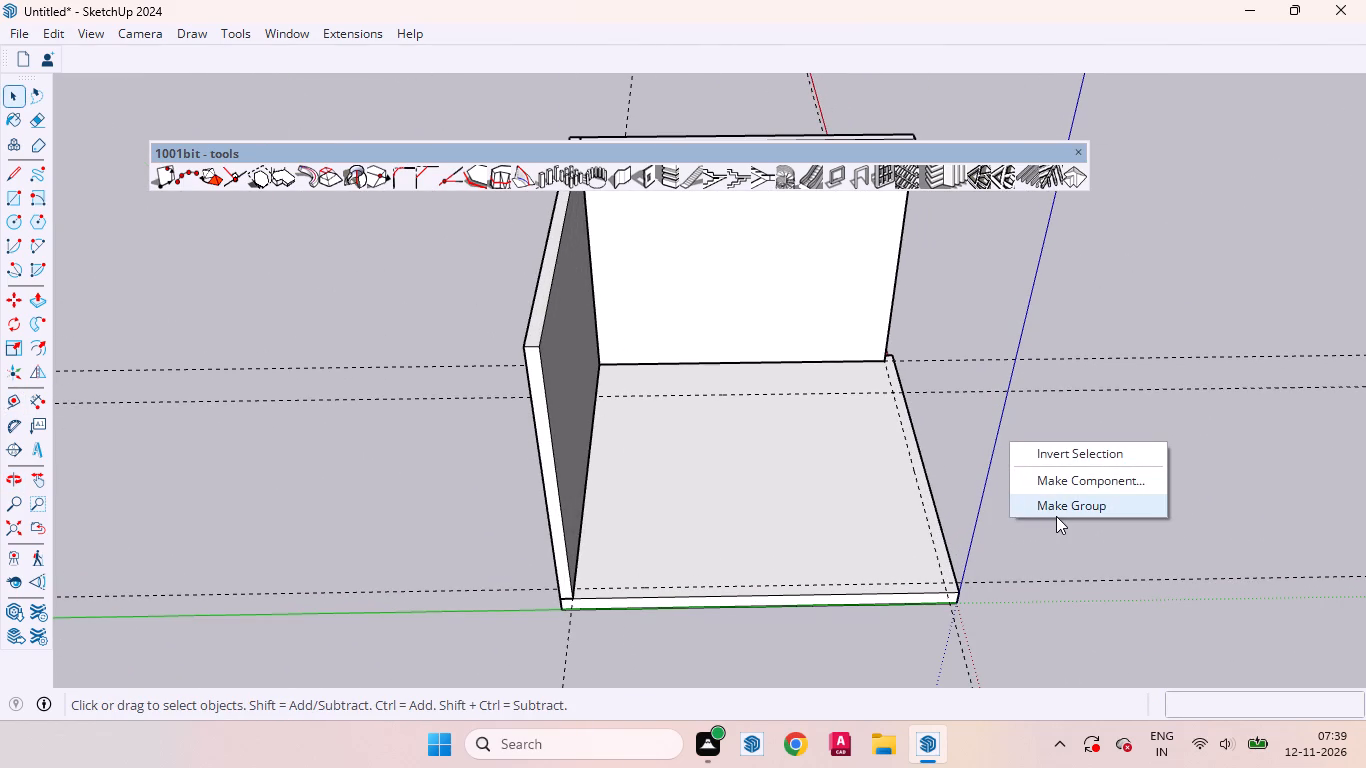
click(1056, 516)
key(r)
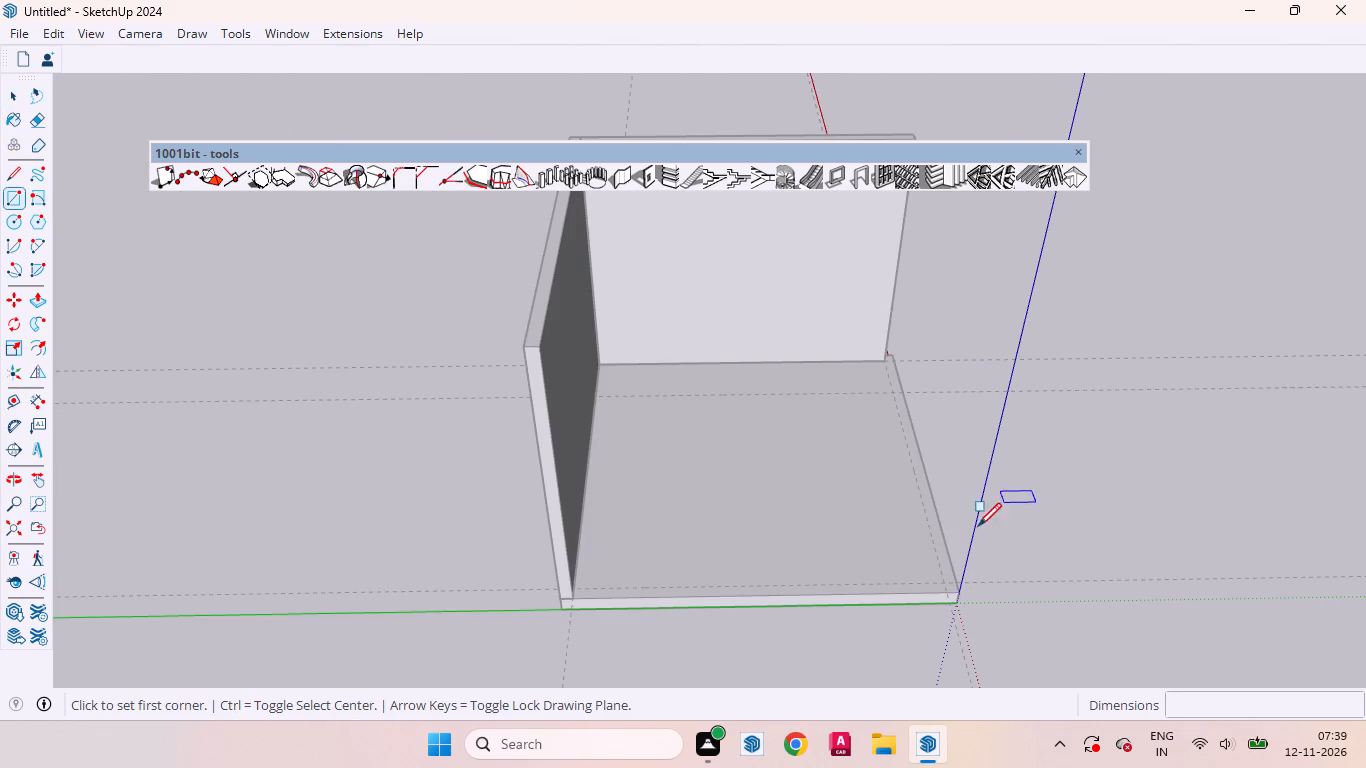
scroll(934, 574, up, 5)
click(954, 584)
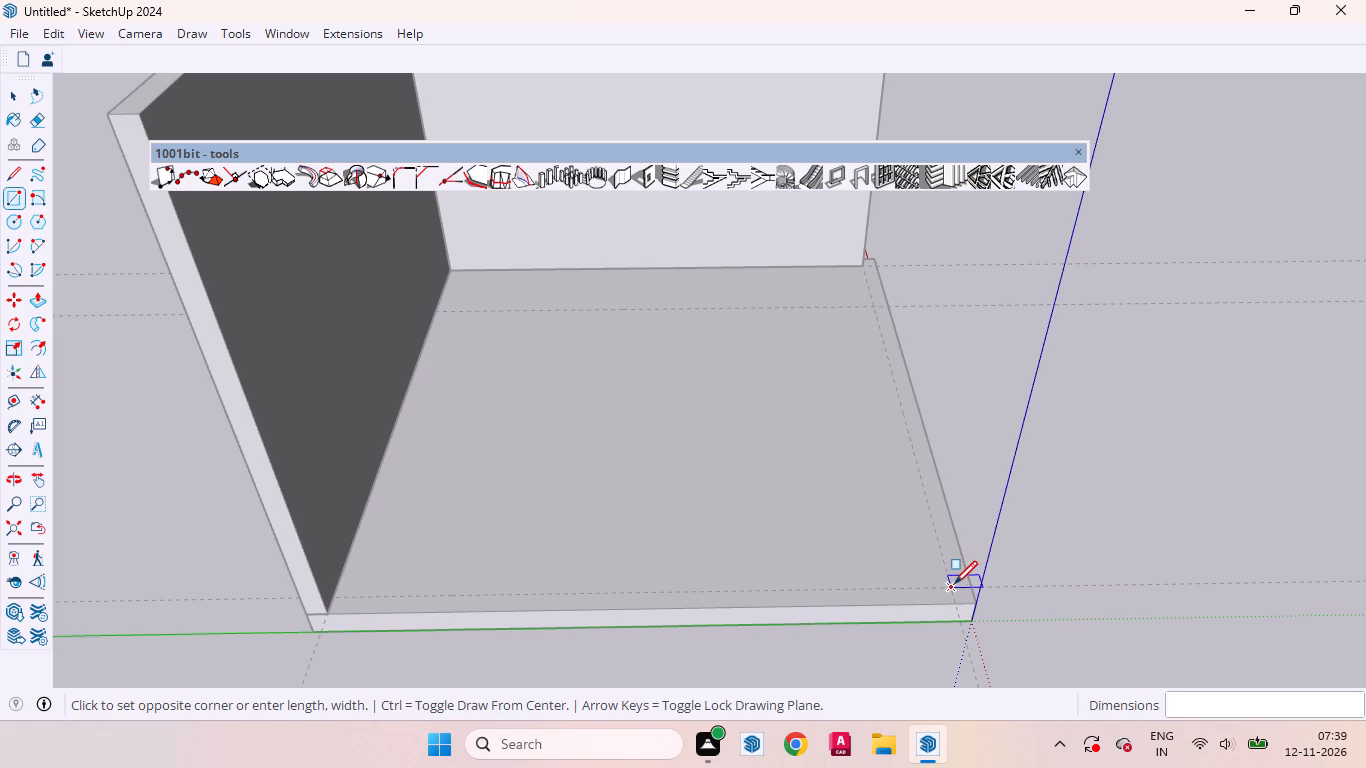
scroll(897, 263, up, 10)
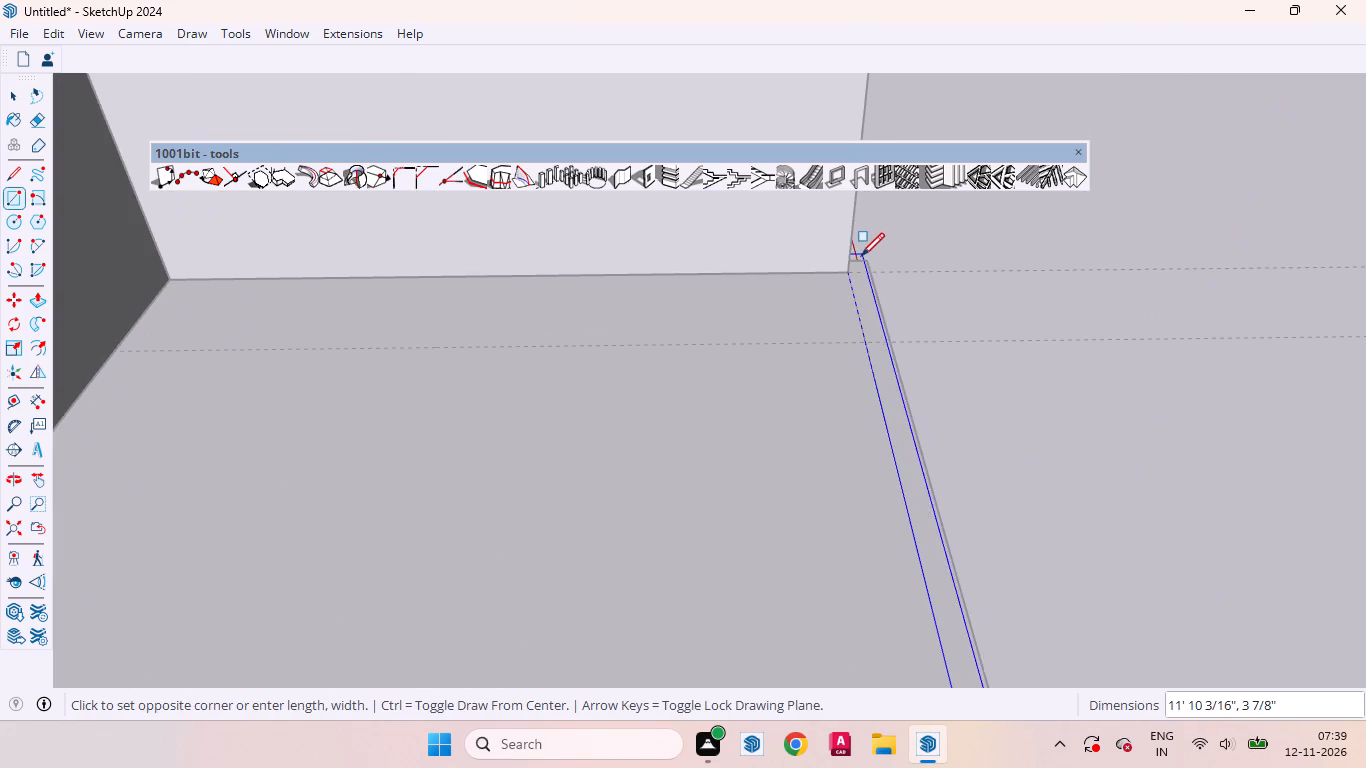
click(863, 259)
Push/Pull the red-axis strip up to the other walls' height by repeating the last distance, and close its group.
key(p)
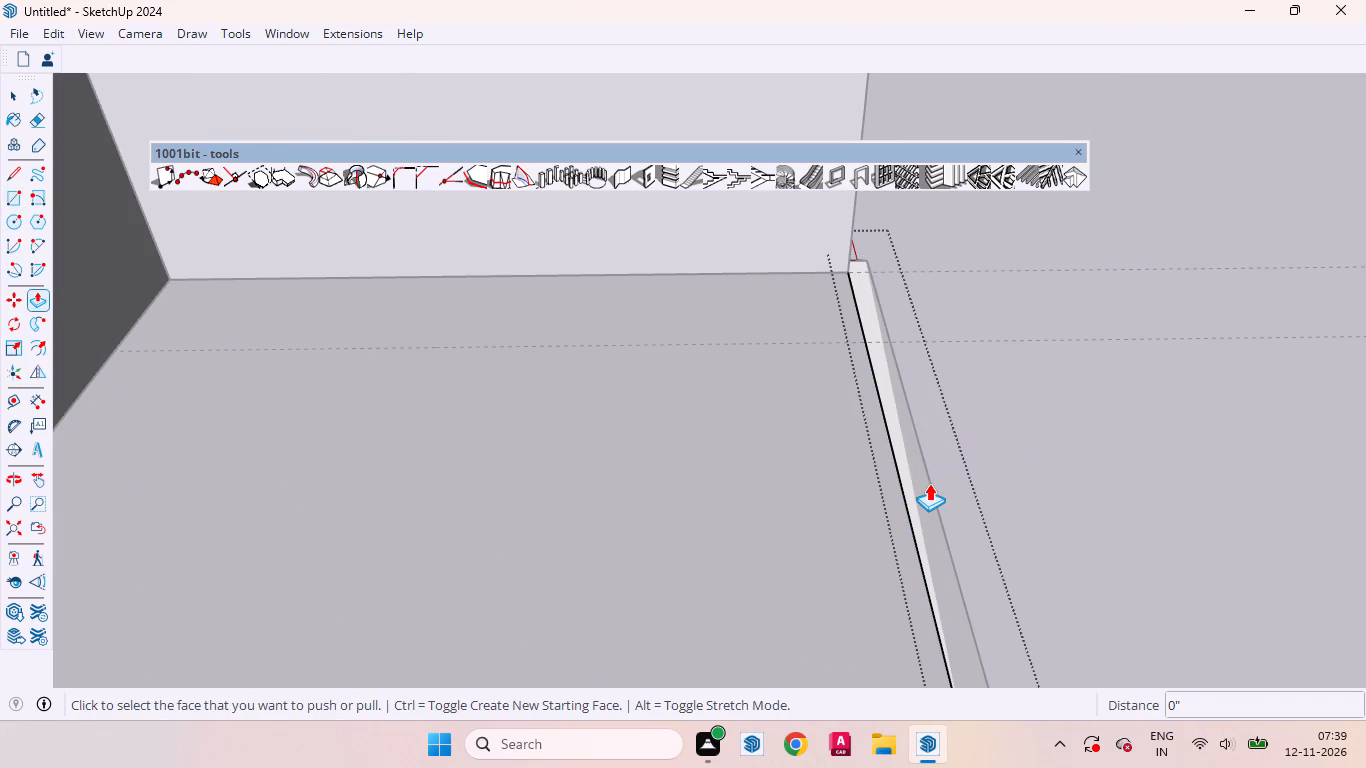
click(924, 483)
click(924, 483)
key(space)
scroll(875, 507, down, 3)
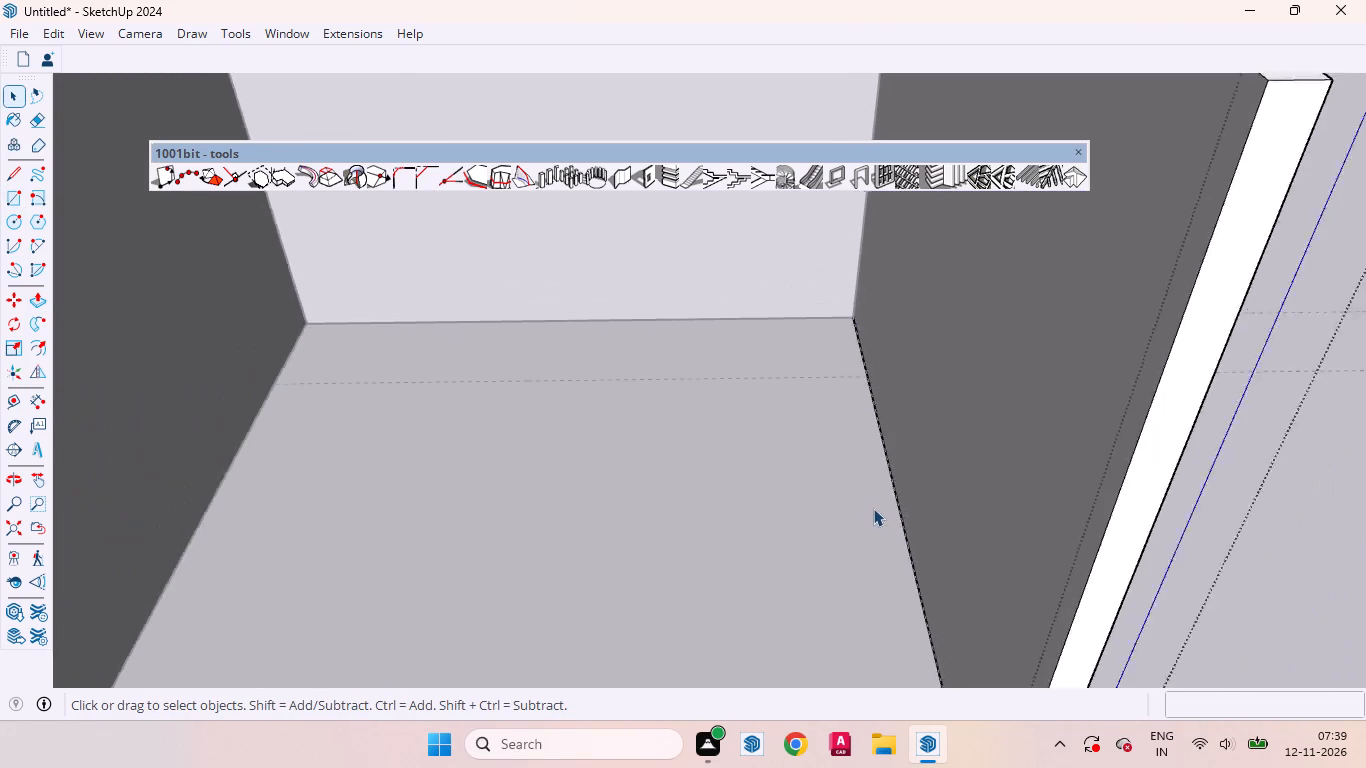
scroll(873, 508, down, 10)
click(1072, 544)
Create a new group and draw a 2' by about 9' 11 1/4" rectangle between the first wall and the 24" guide, starting at the second wall.
middle_drag(918, 564, 914, 416)
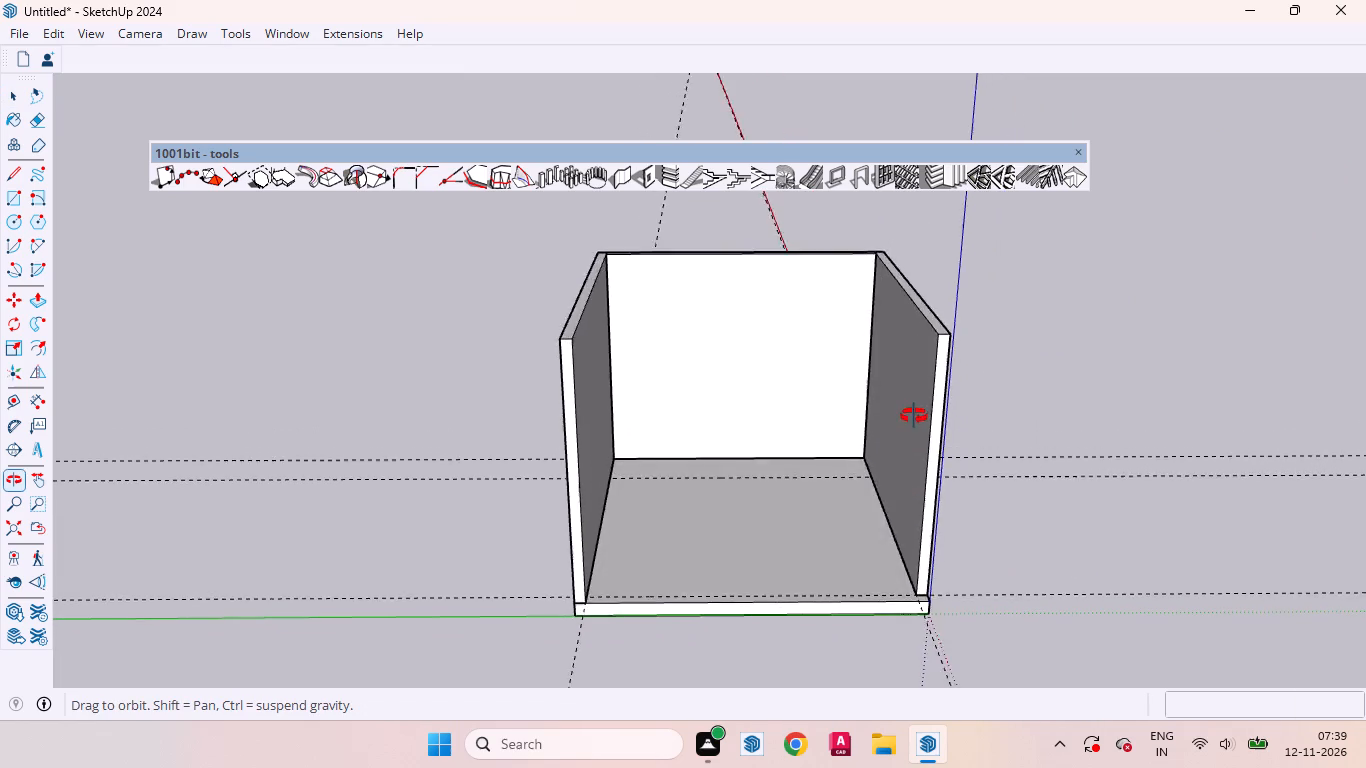
middle_drag(914, 416, 914, 634)
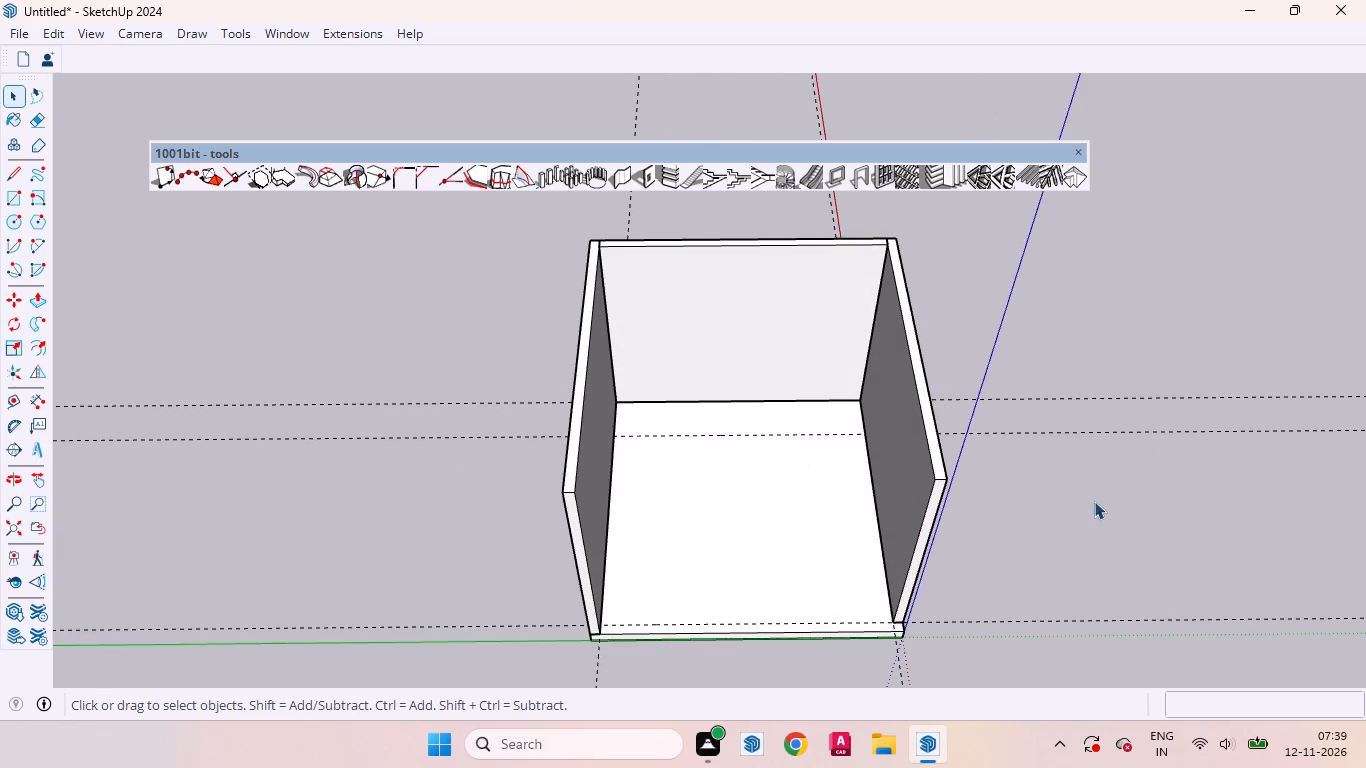
right_click(1093, 502)
click(1152, 561)
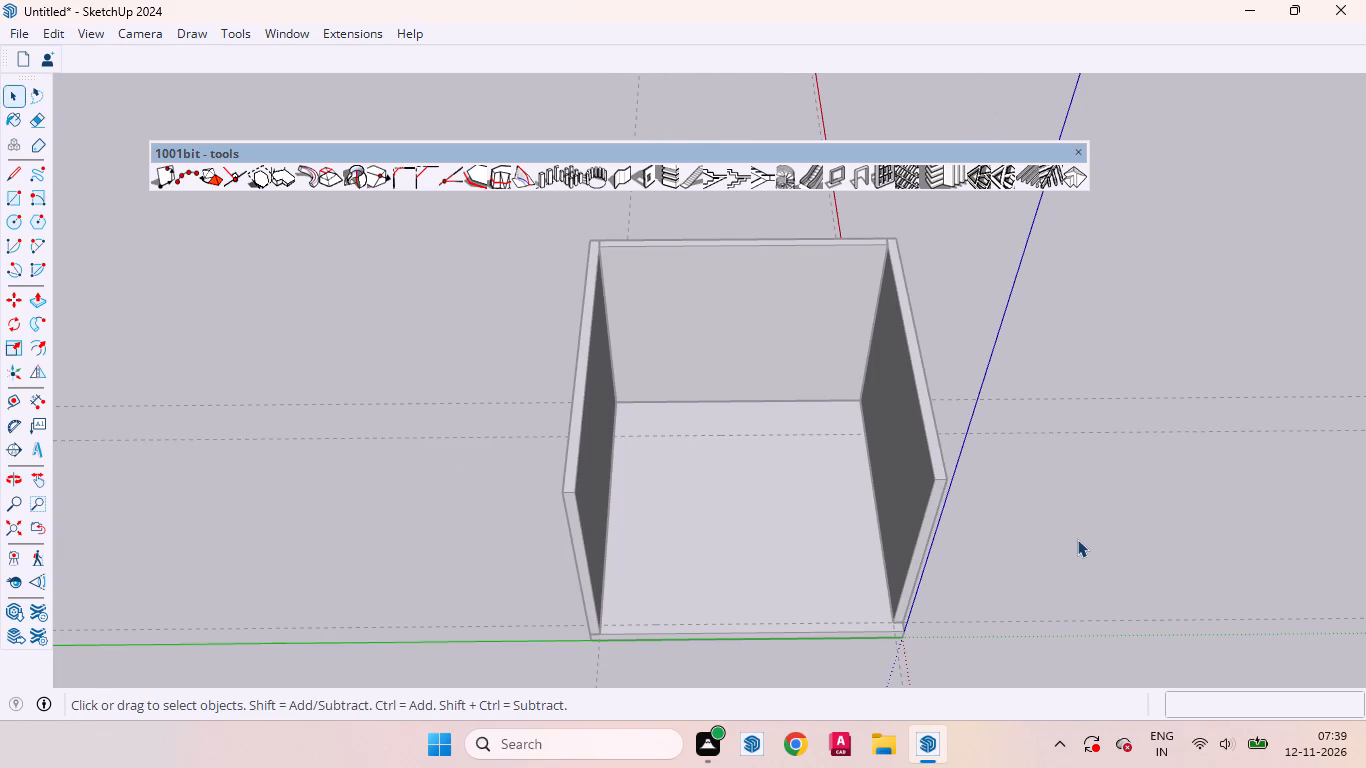
key(r)
click(614, 403)
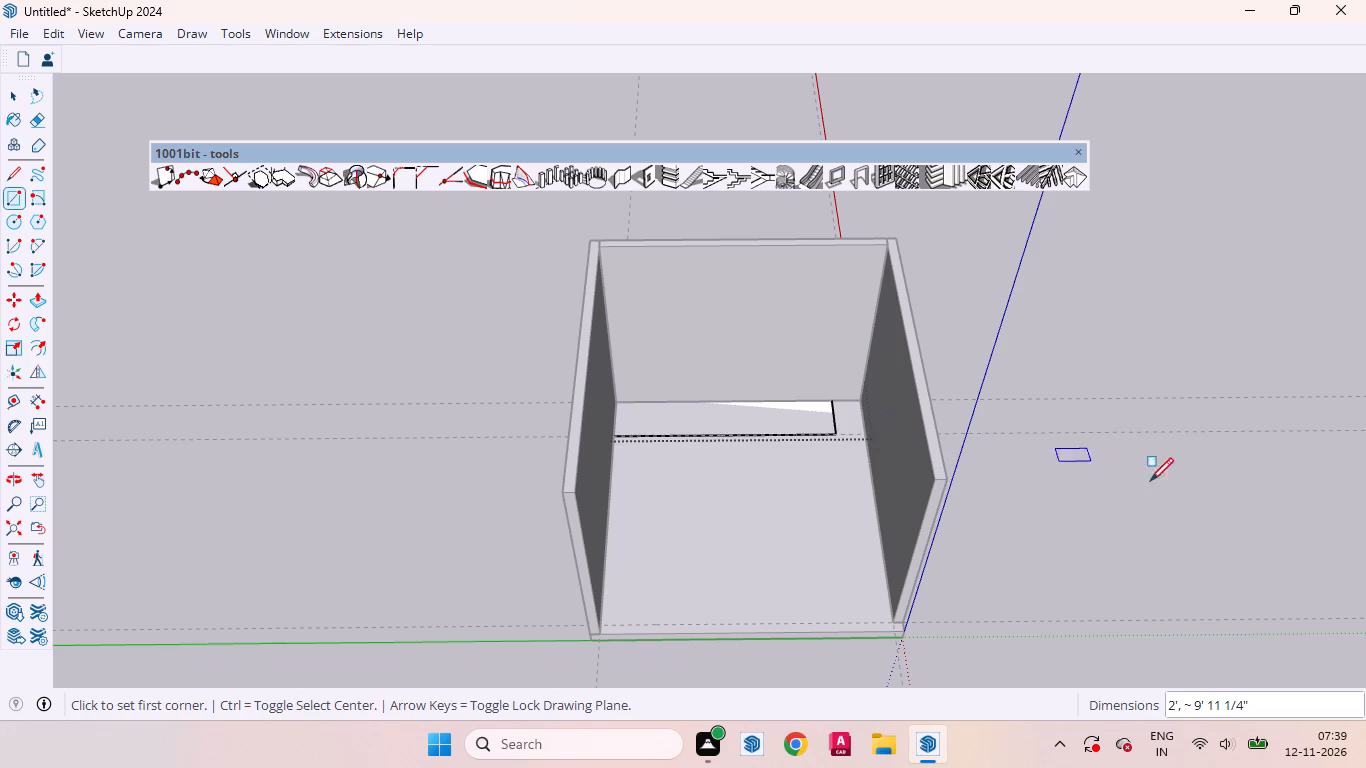
Push/Pull the 2' deep rectangle up to the walls' height by repeating the last distance, and close its group.
key(p)
double_click(771, 414)
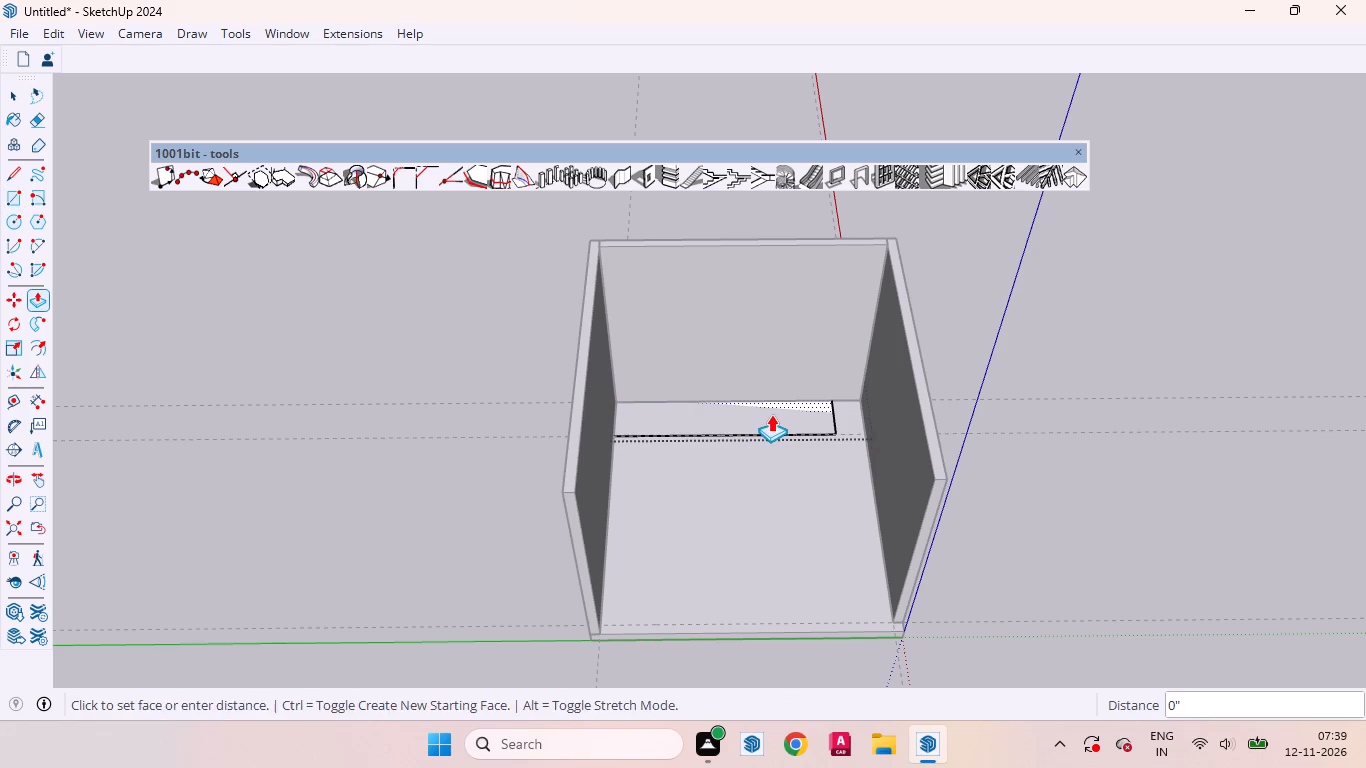
key(space)
click(1030, 440)
middle_drag(832, 509, 695, 215)
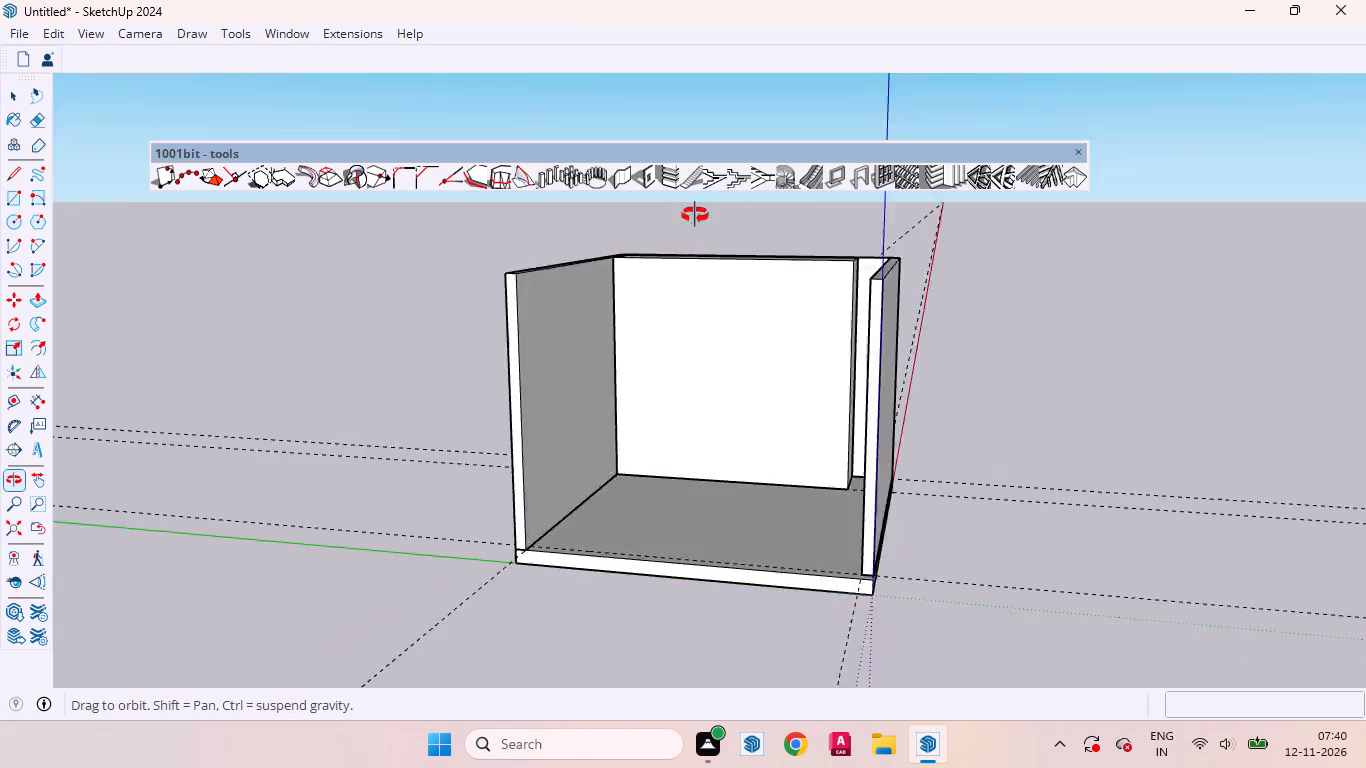
Delete all the old construction guides around the slab and walls.
middle_drag(695, 215, 788, 411)
click(732, 402)
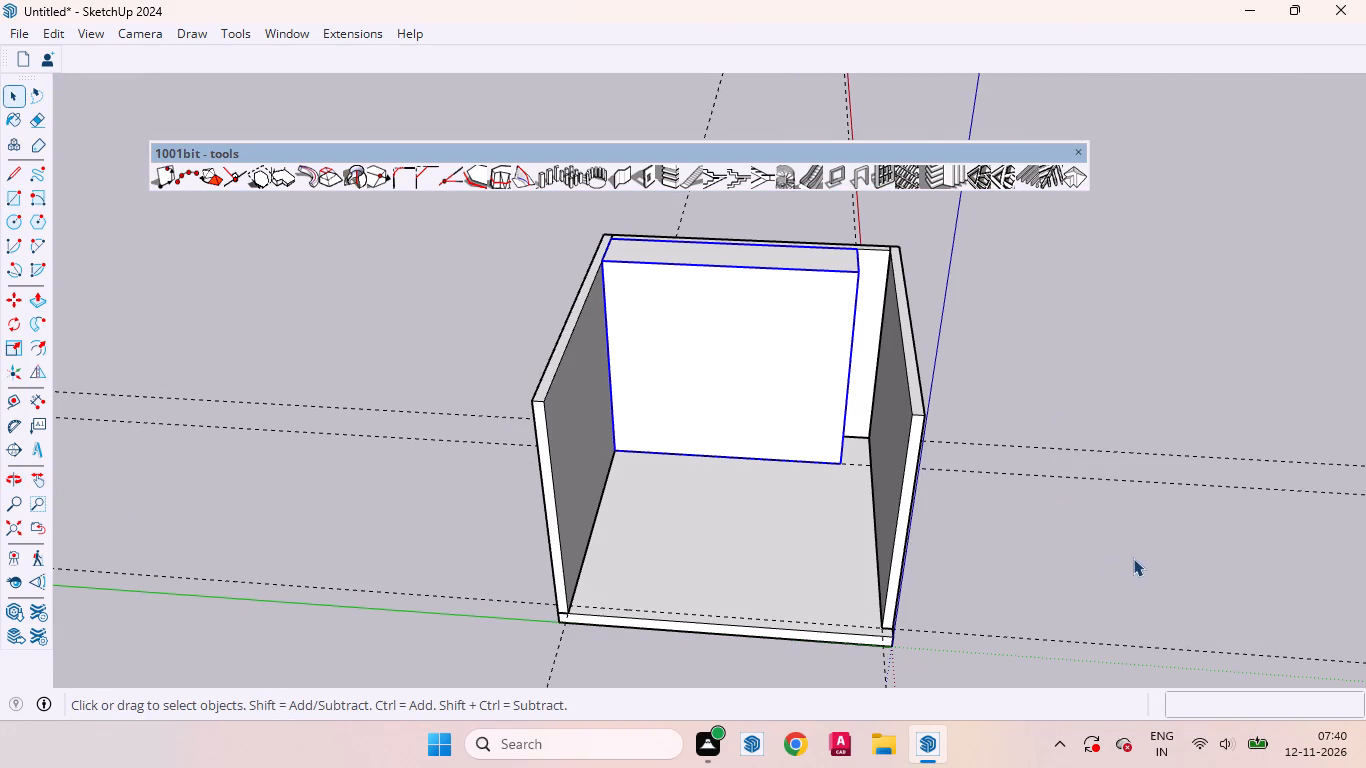
drag(1135, 554, 1018, 290)
key(Delete)
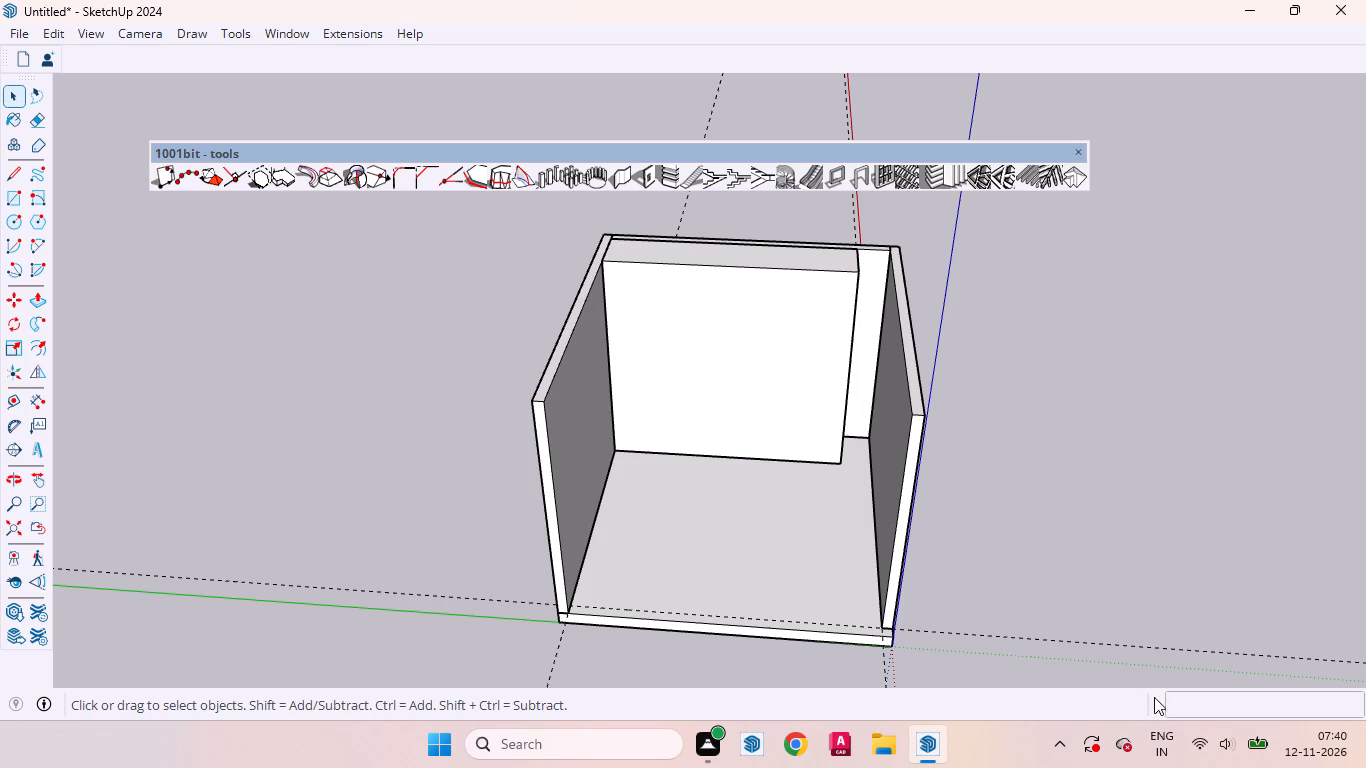
drag(1149, 679, 1028, 480)
key(Delete)
scroll(1000, 408, down, 11)
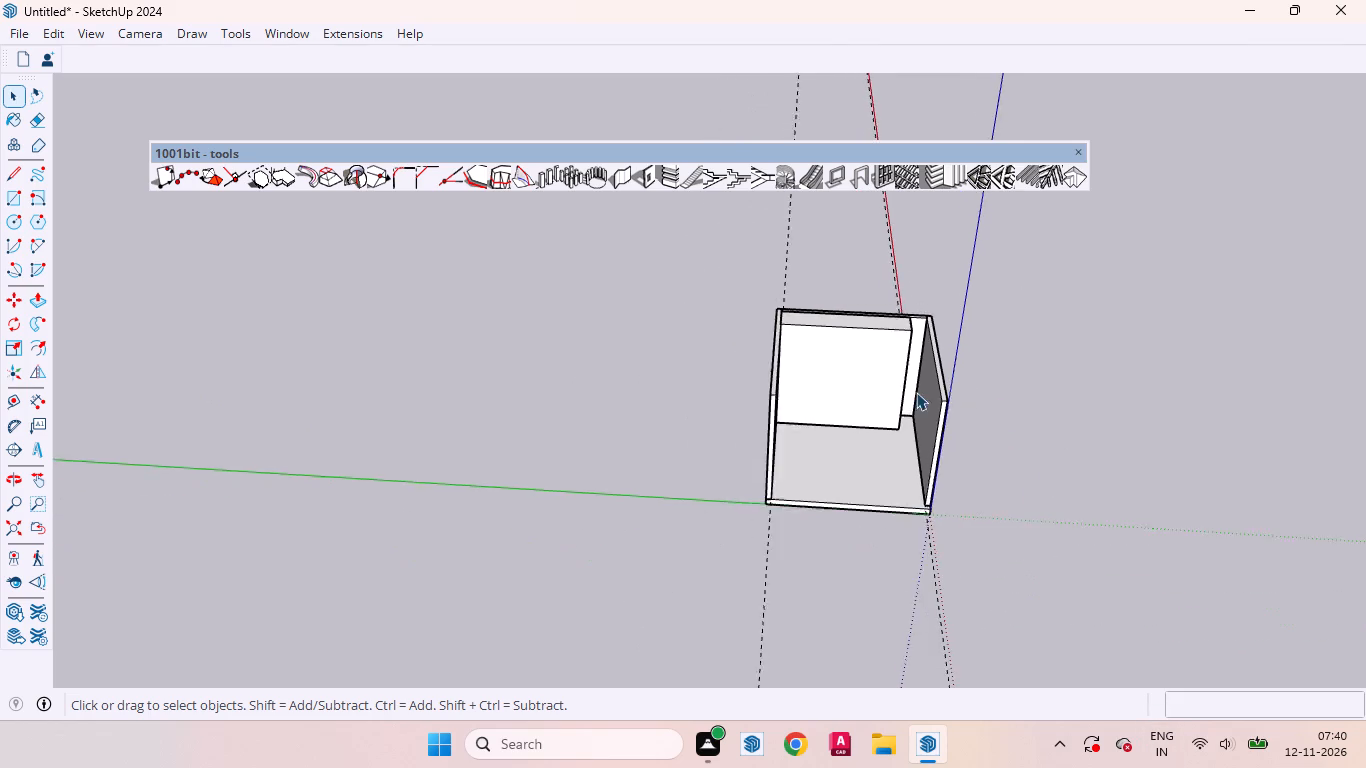
scroll(916, 392, down, 2)
drag(983, 610, 742, 539)
key(Delete)
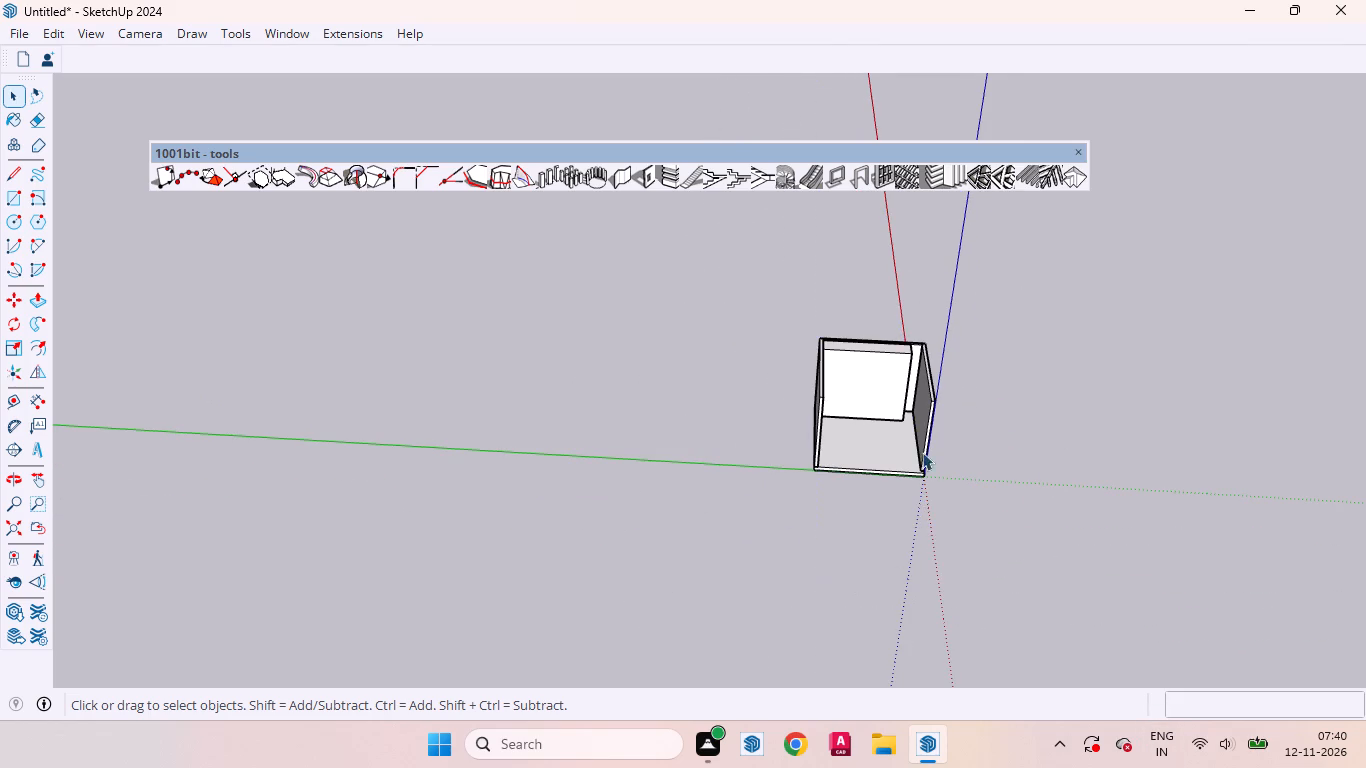
Place a vertical guide on the block's front face, 1'4" from its edge against the adjoining wall.
scroll(917, 415, up, 13)
middle_drag(866, 393, 703, 70)
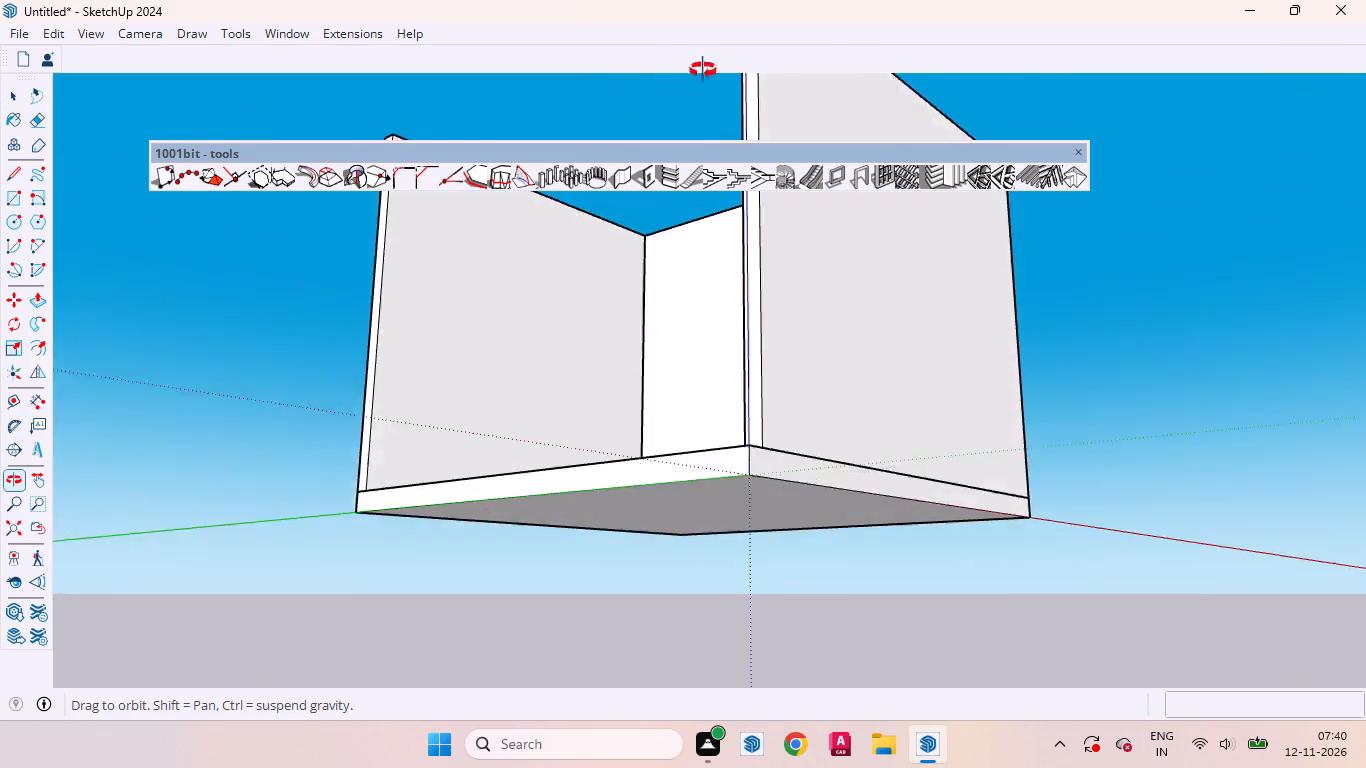
middle_drag(703, 70, 851, 670)
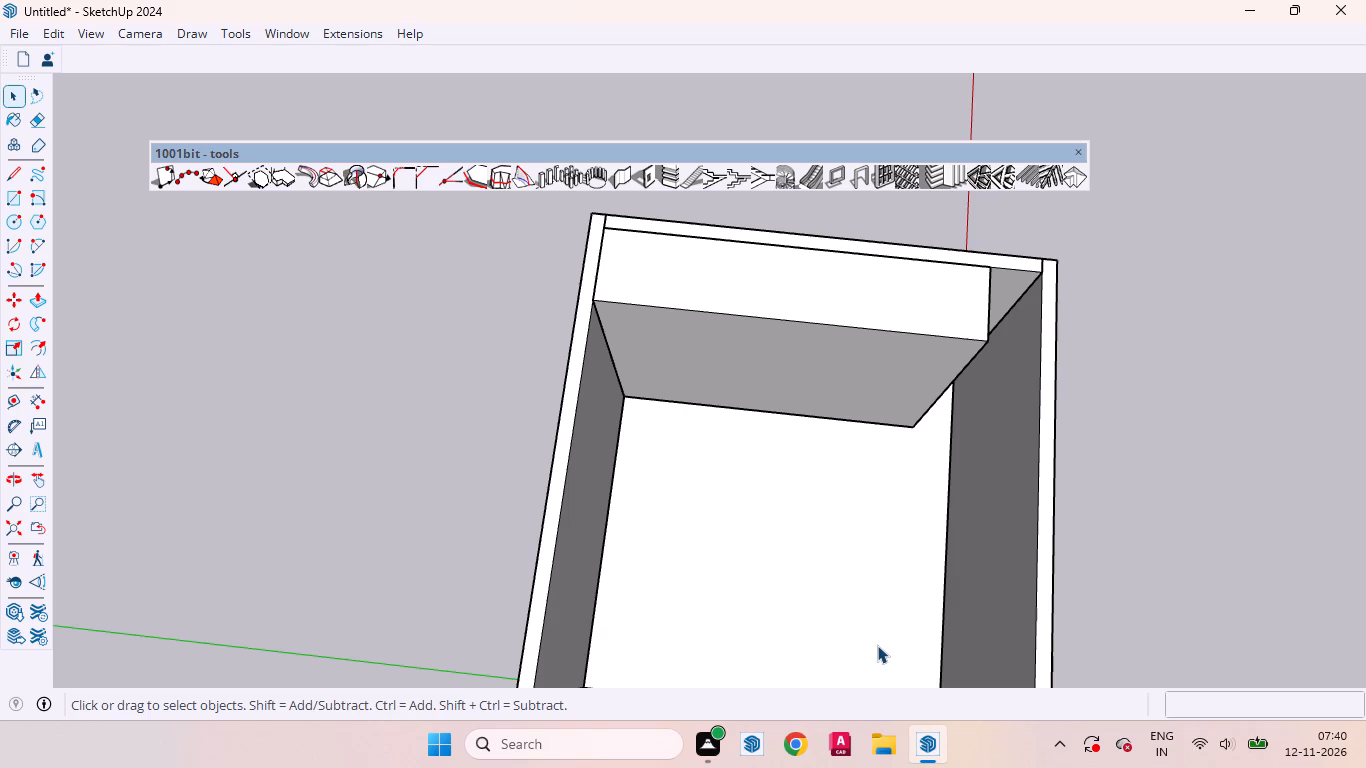
middle_drag(790, 592, 800, 516)
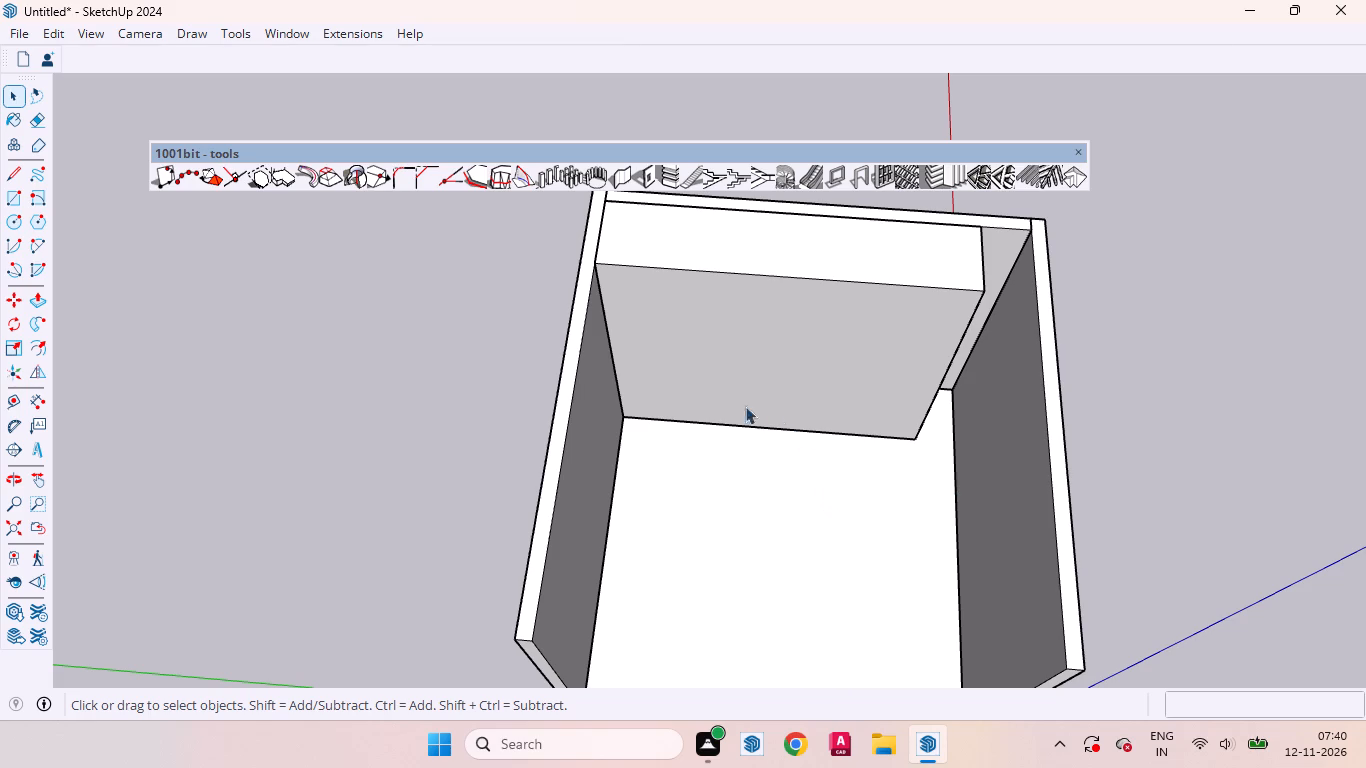
scroll(678, 374, up, 2)
middle_drag(696, 455, 687, 293)
scroll(698, 450, up, 1)
scroll(711, 533, down, 4)
middle_drag(717, 567, 719, 452)
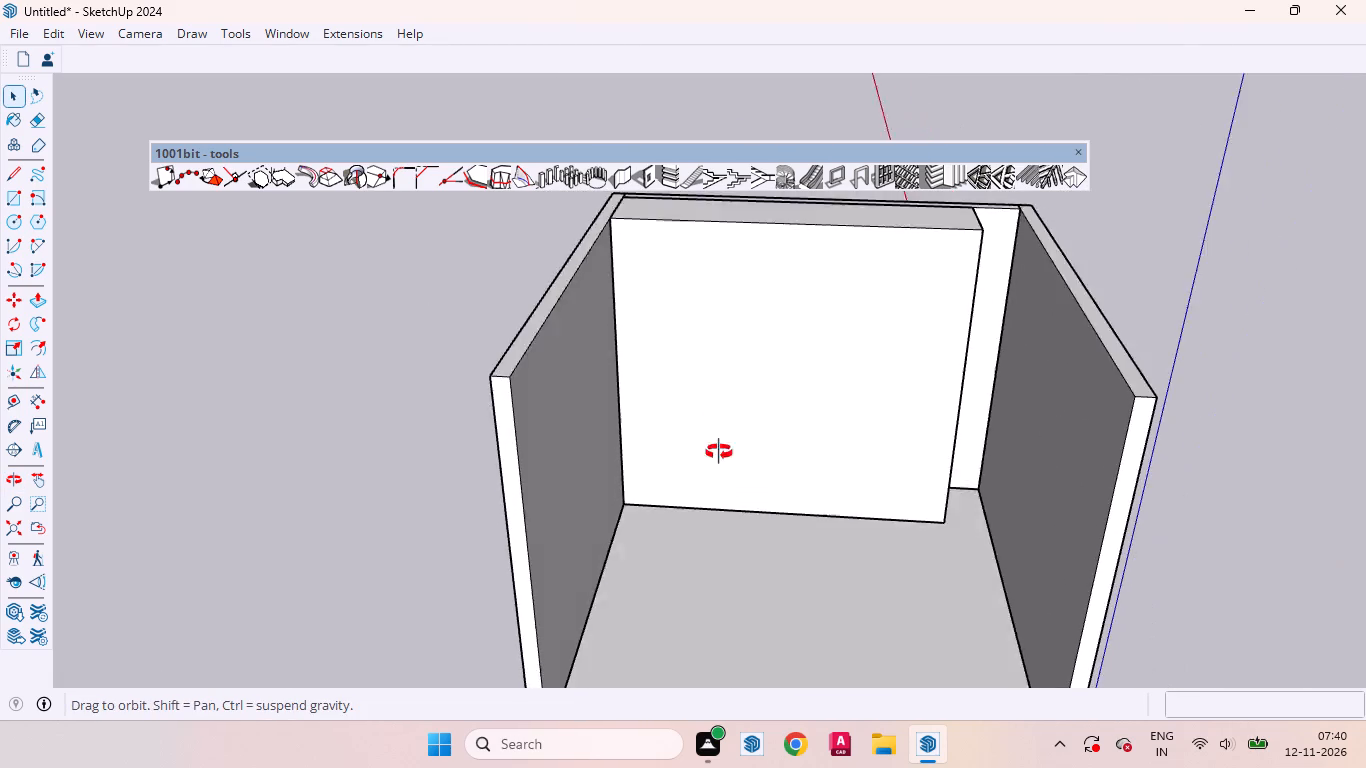
middle_drag(719, 452, 714, 398)
key(t)
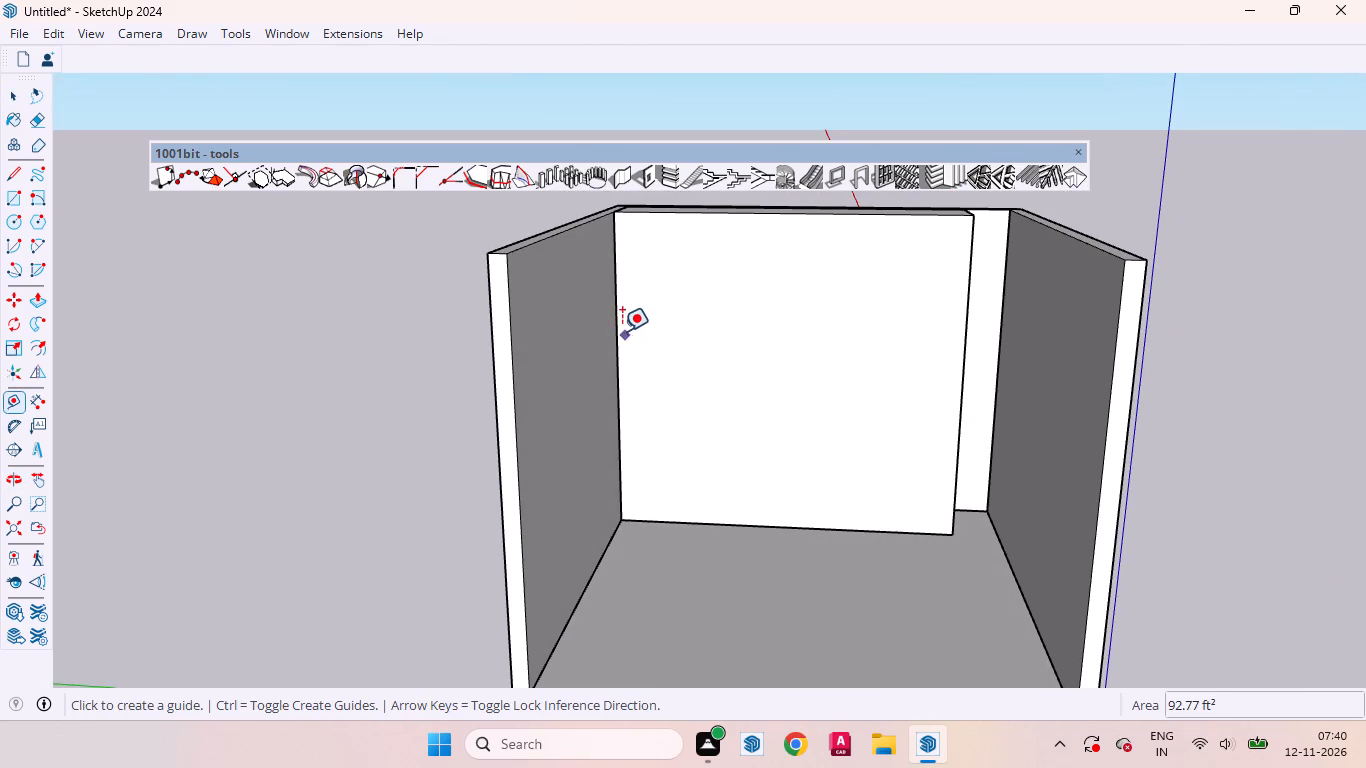
click(619, 327)
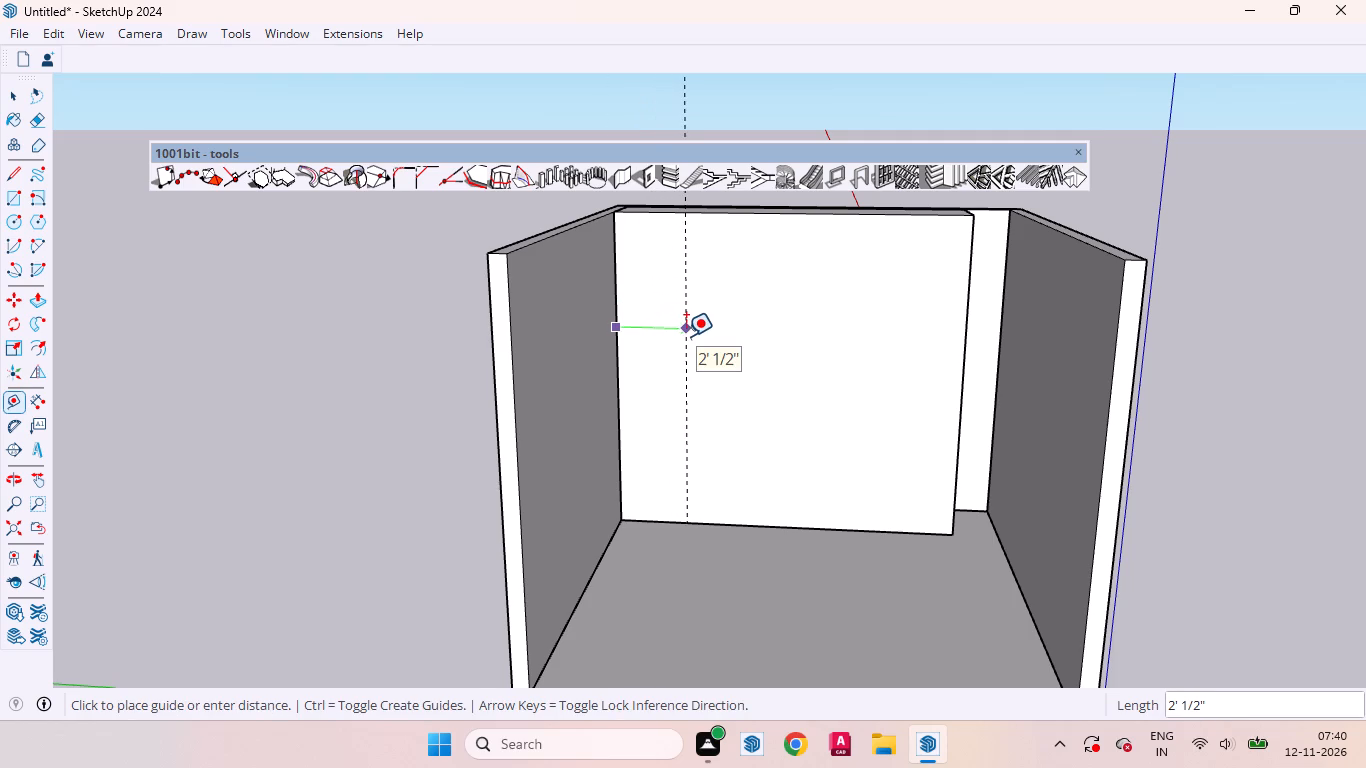
key(1)
key(apostrophe)
key(4)
key(Return)
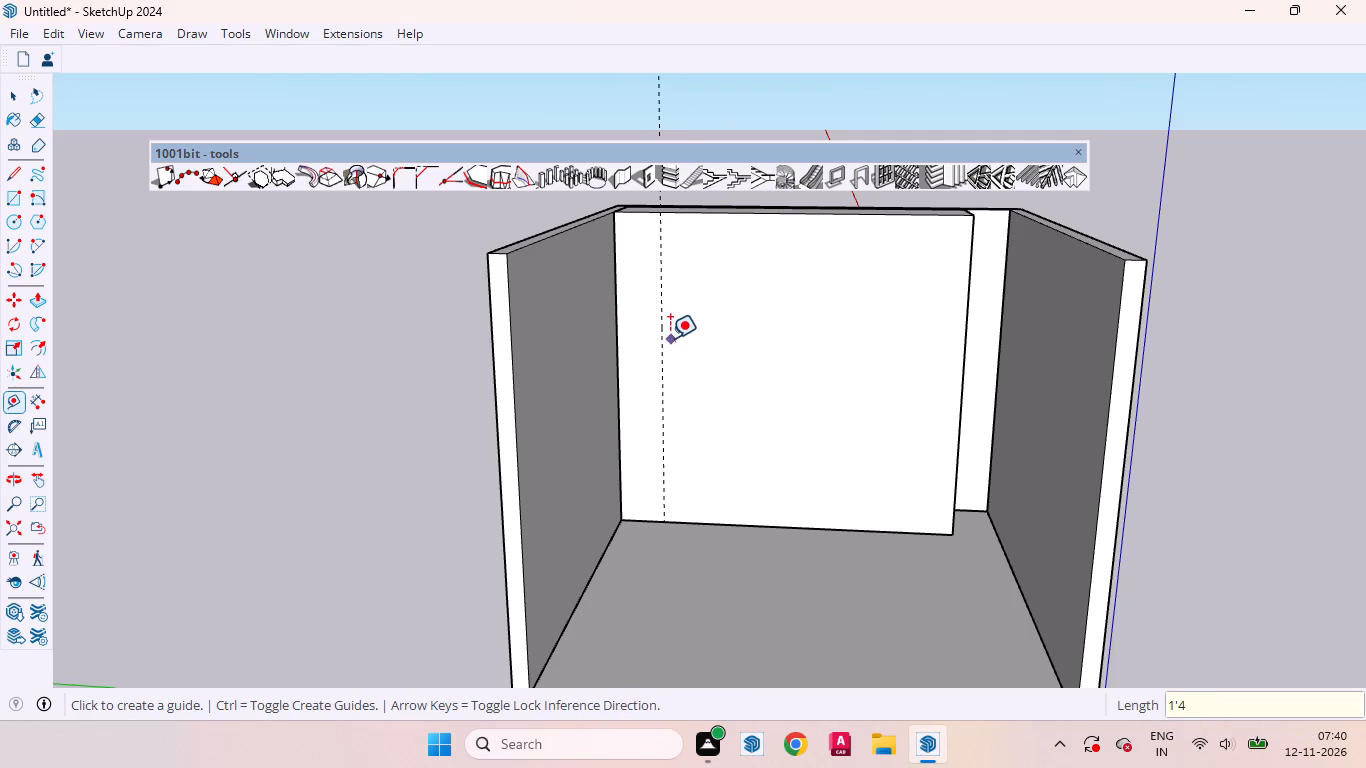
Add two more vertical guides across the block's front face, each 3' beyond the previous one.
click(665, 328)
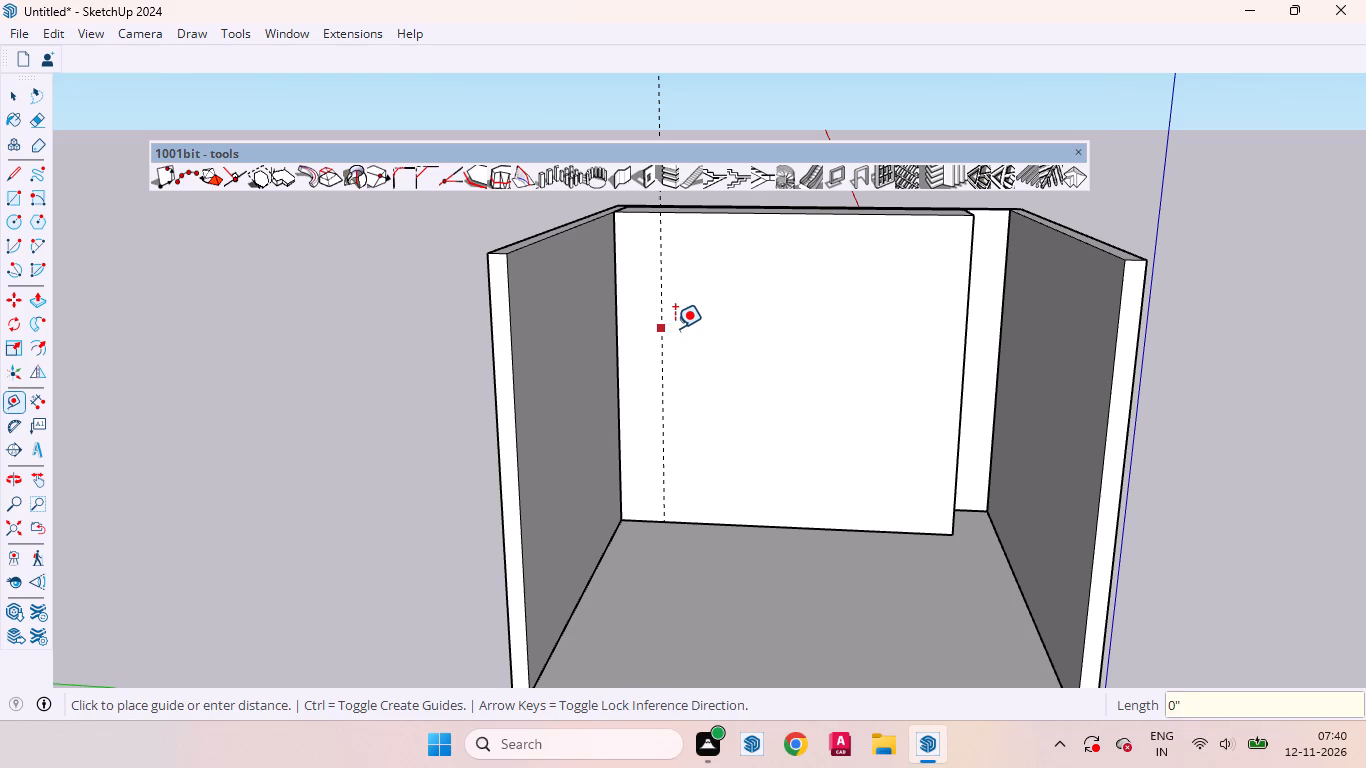
click(717, 328)
text(3')
key(Return)
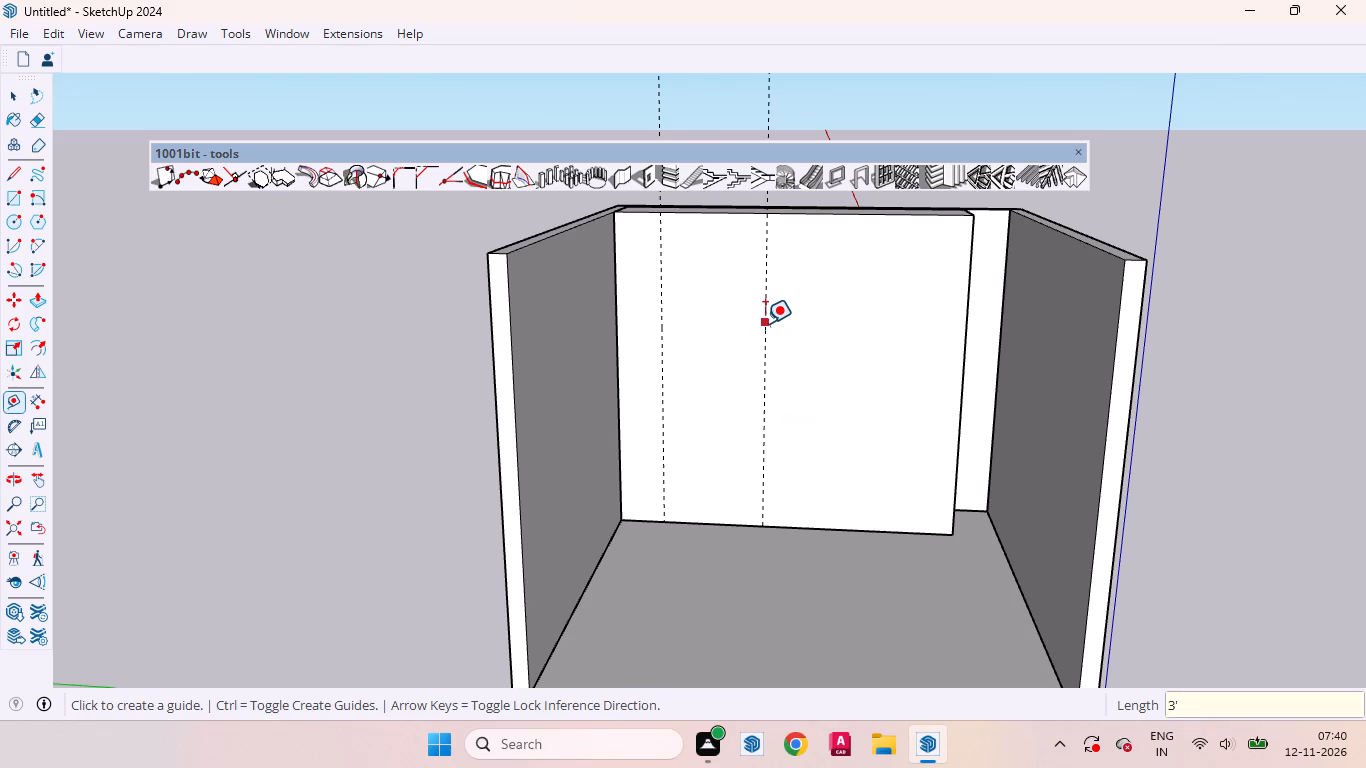
click(765, 323)
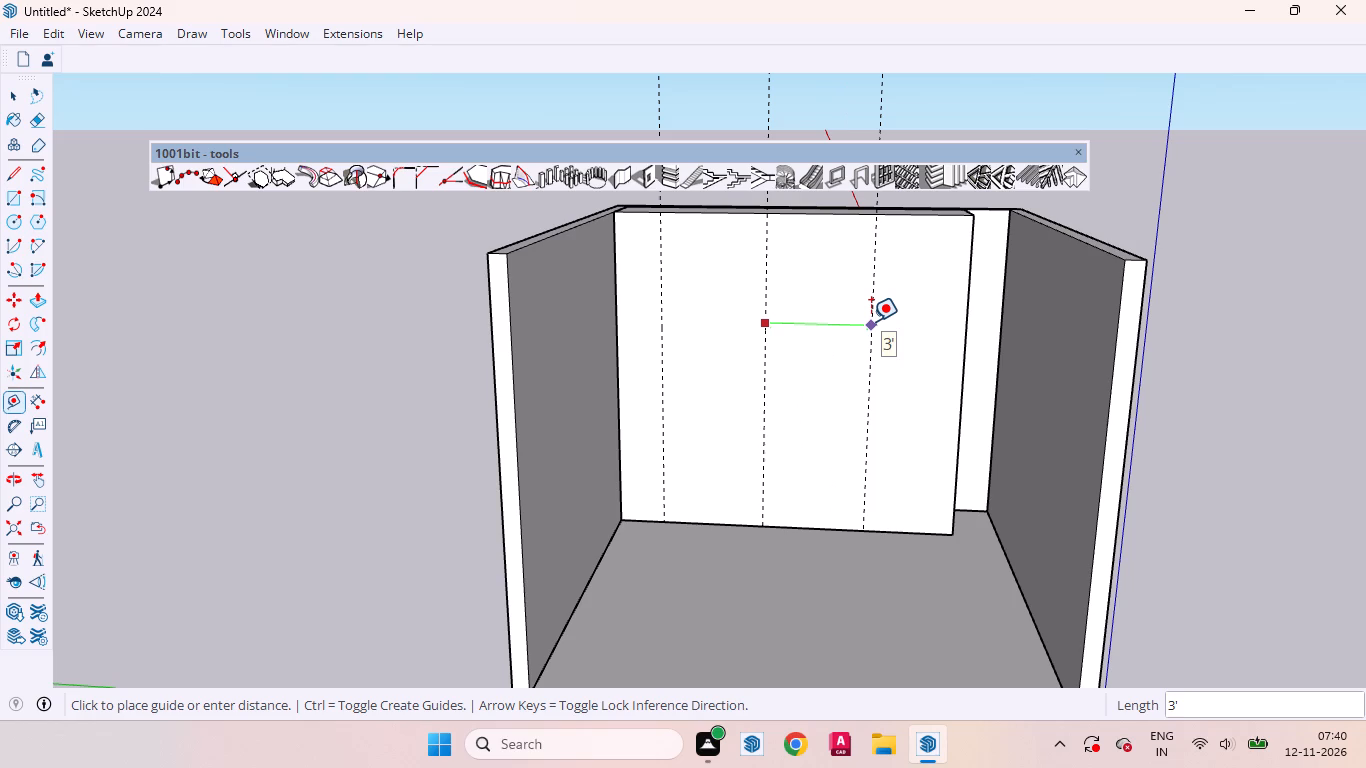
text(3')
key(Return)
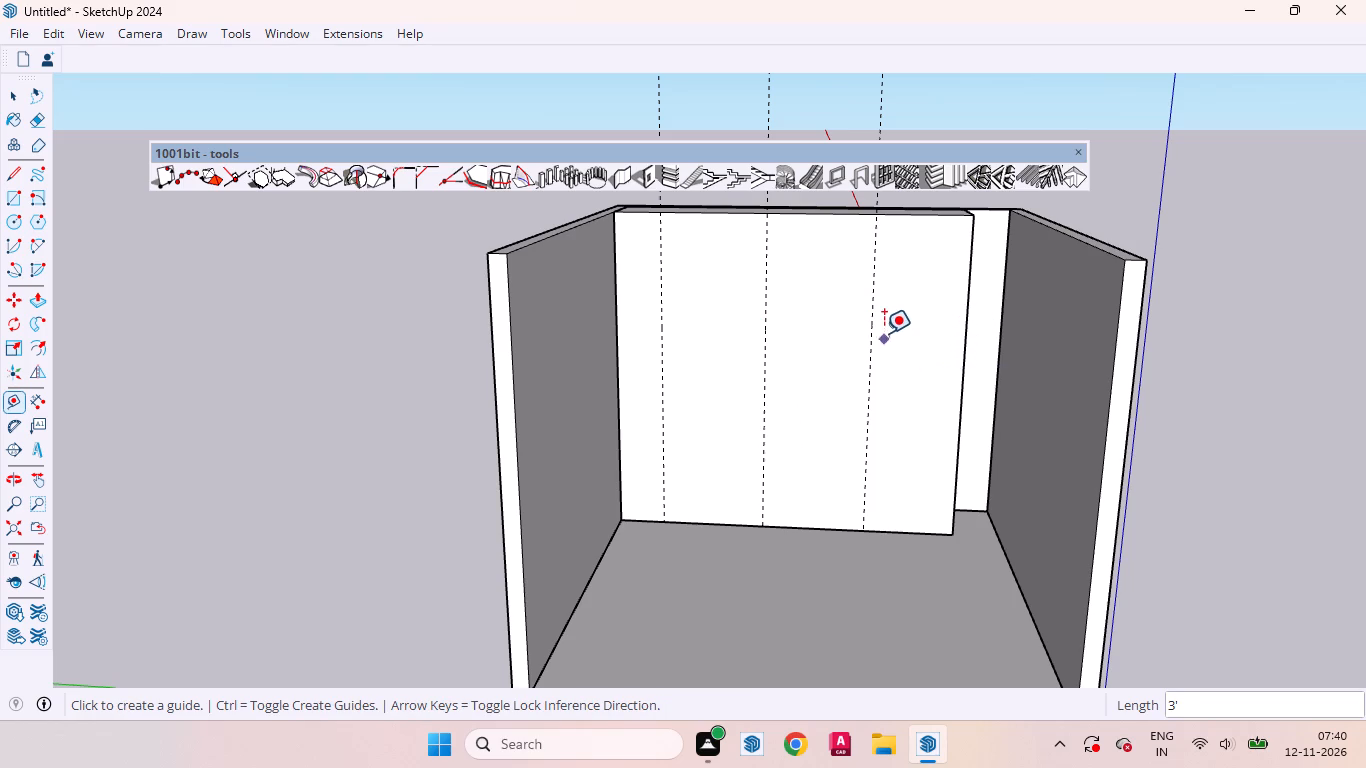
Place a fourth vertical guide on the block's front face, 1'5" beyond the third guide.
click(878, 324)
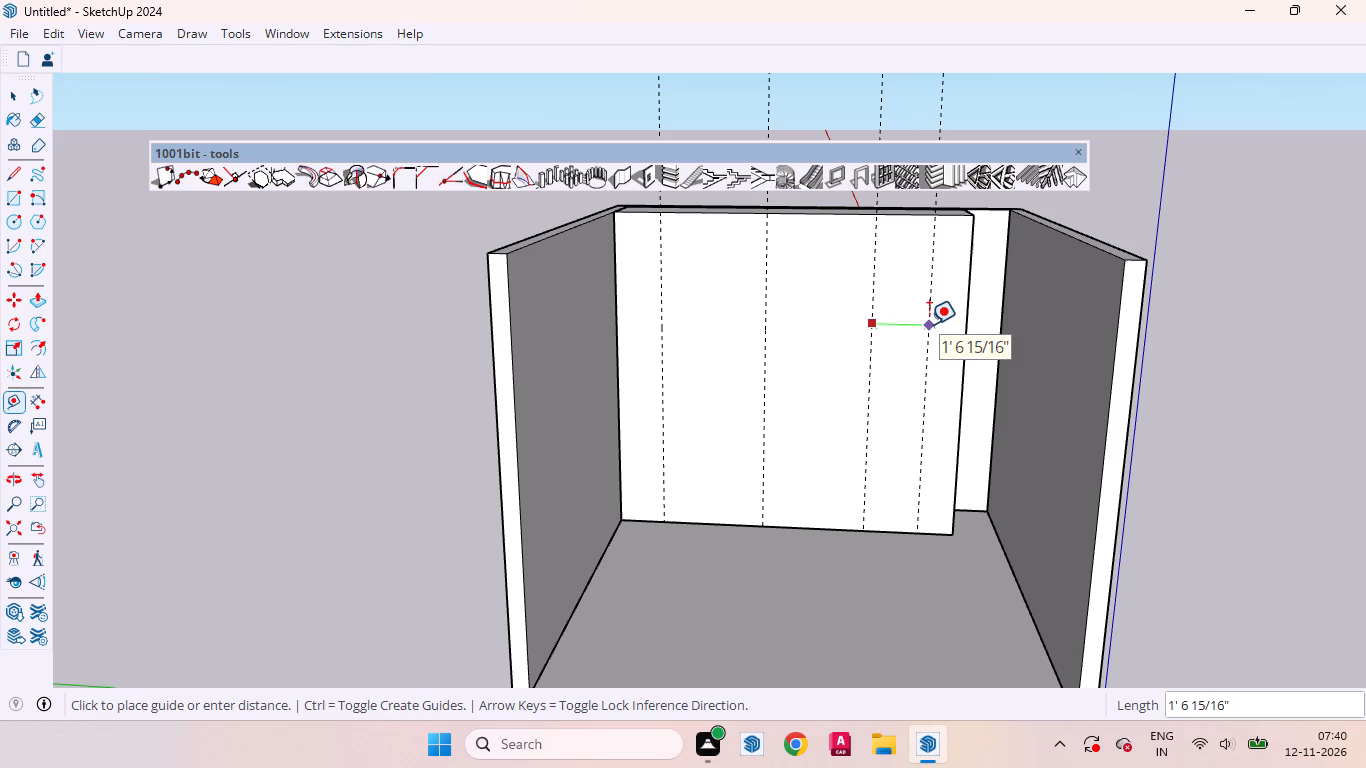
text(1'5)
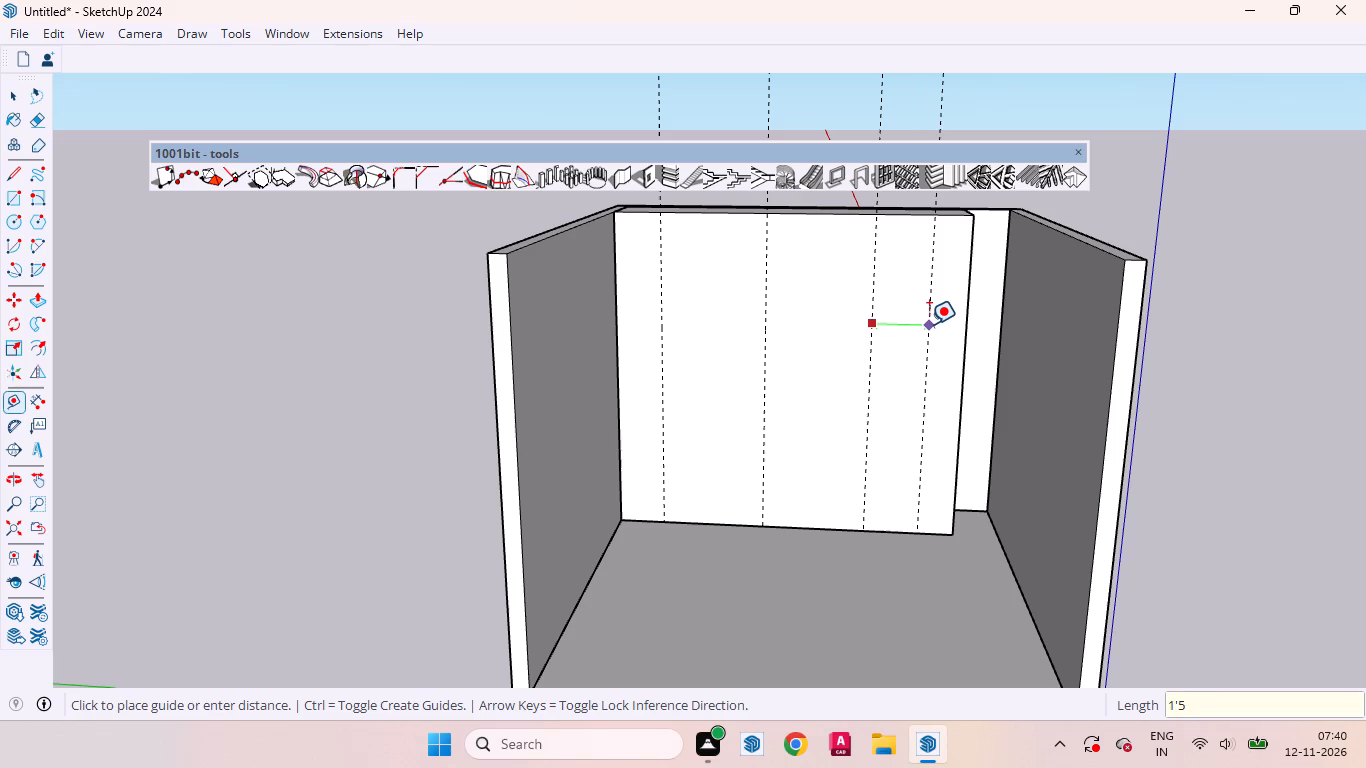
key(Return)
key(space)
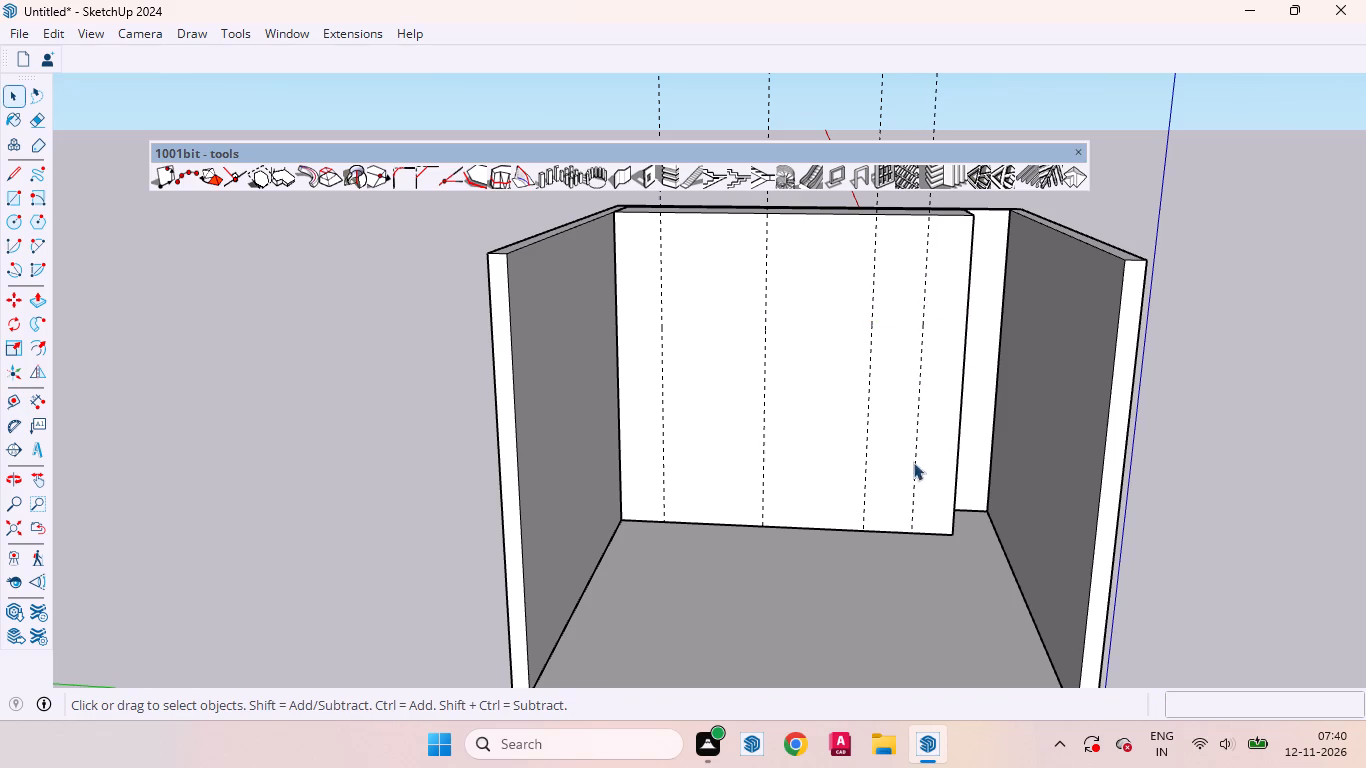
Open the block's group for editing and draw a 3' by 9'4" rectangle on its front face between the first two guides.
scroll(913, 466, down, 3)
middle_drag(928, 445, 772, 701)
scroll(939, 384, up, 3)
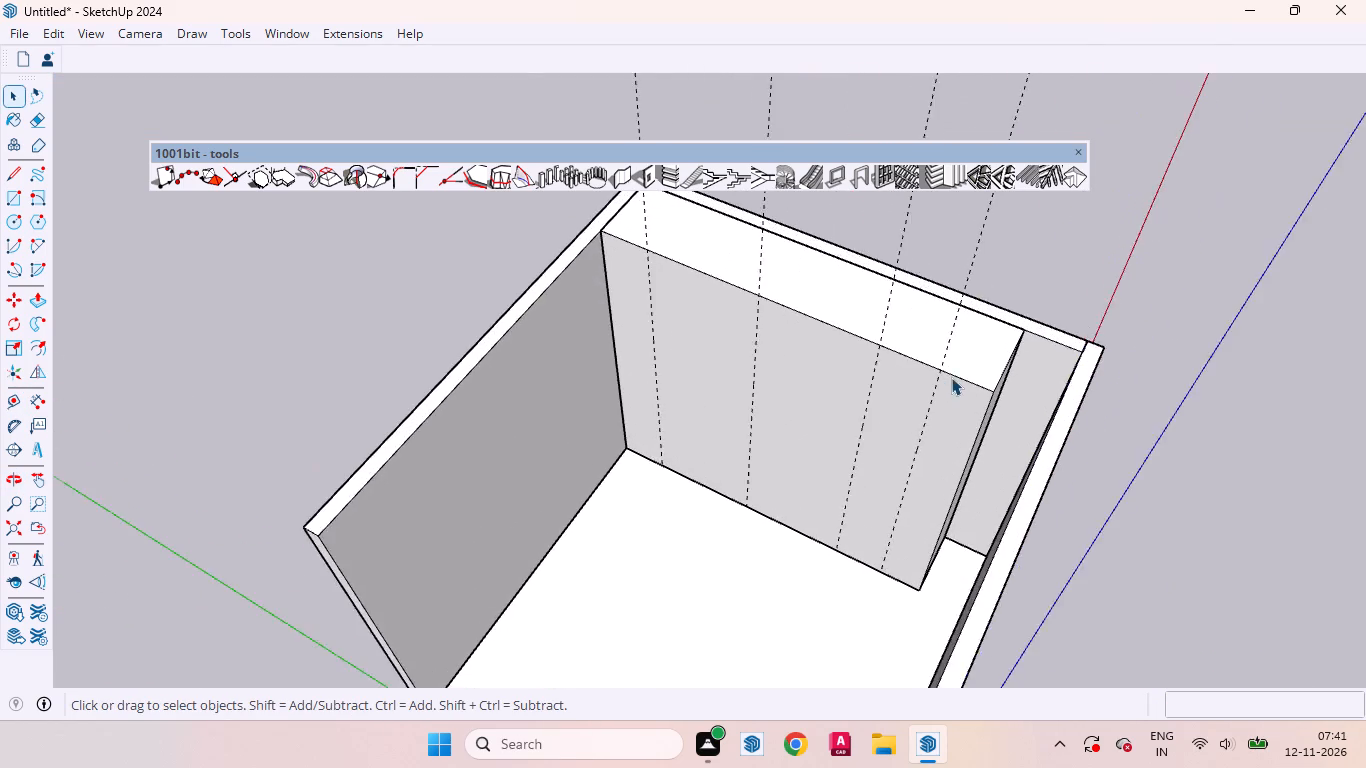
scroll(951, 377, up, 5)
middle_drag(847, 415, 1061, 291)
scroll(799, 488, down, 8)
middle_drag(732, 495, 698, 345)
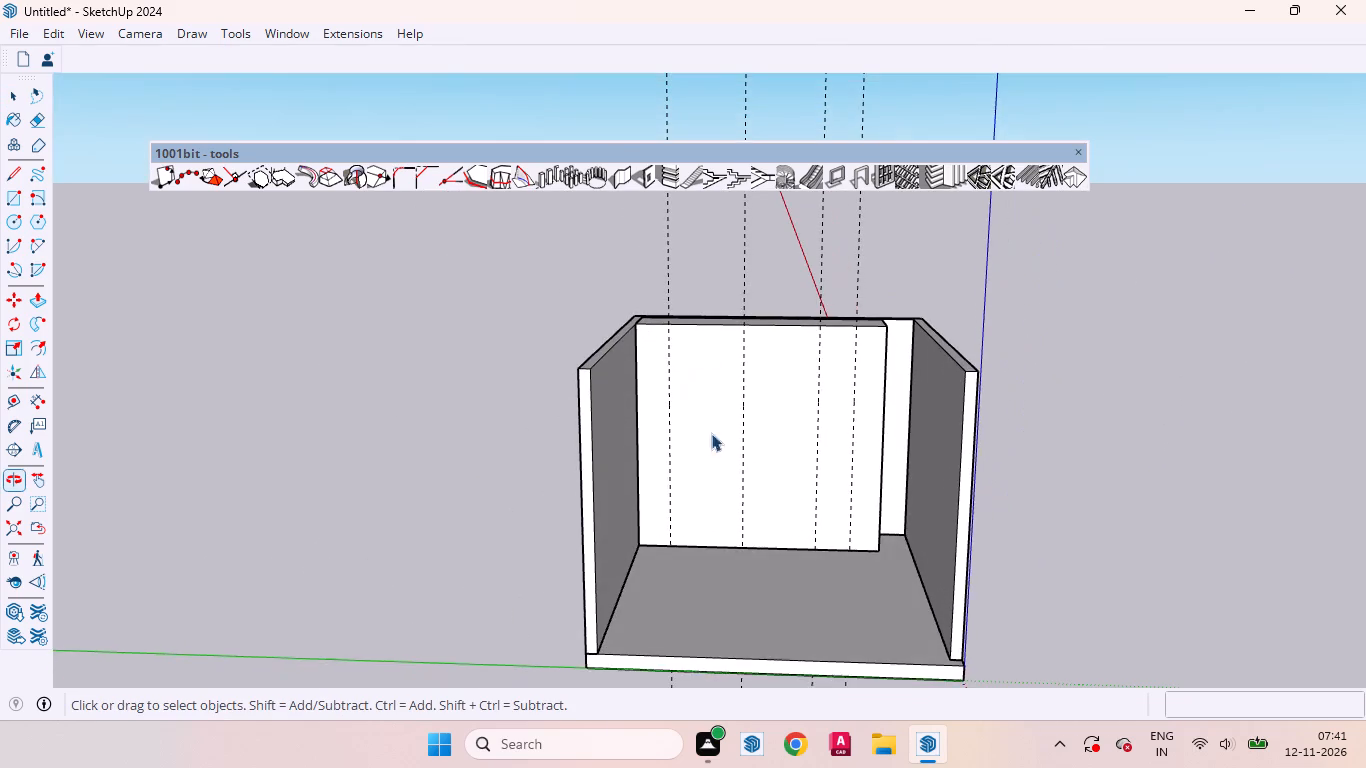
scroll(708, 458, up, 4)
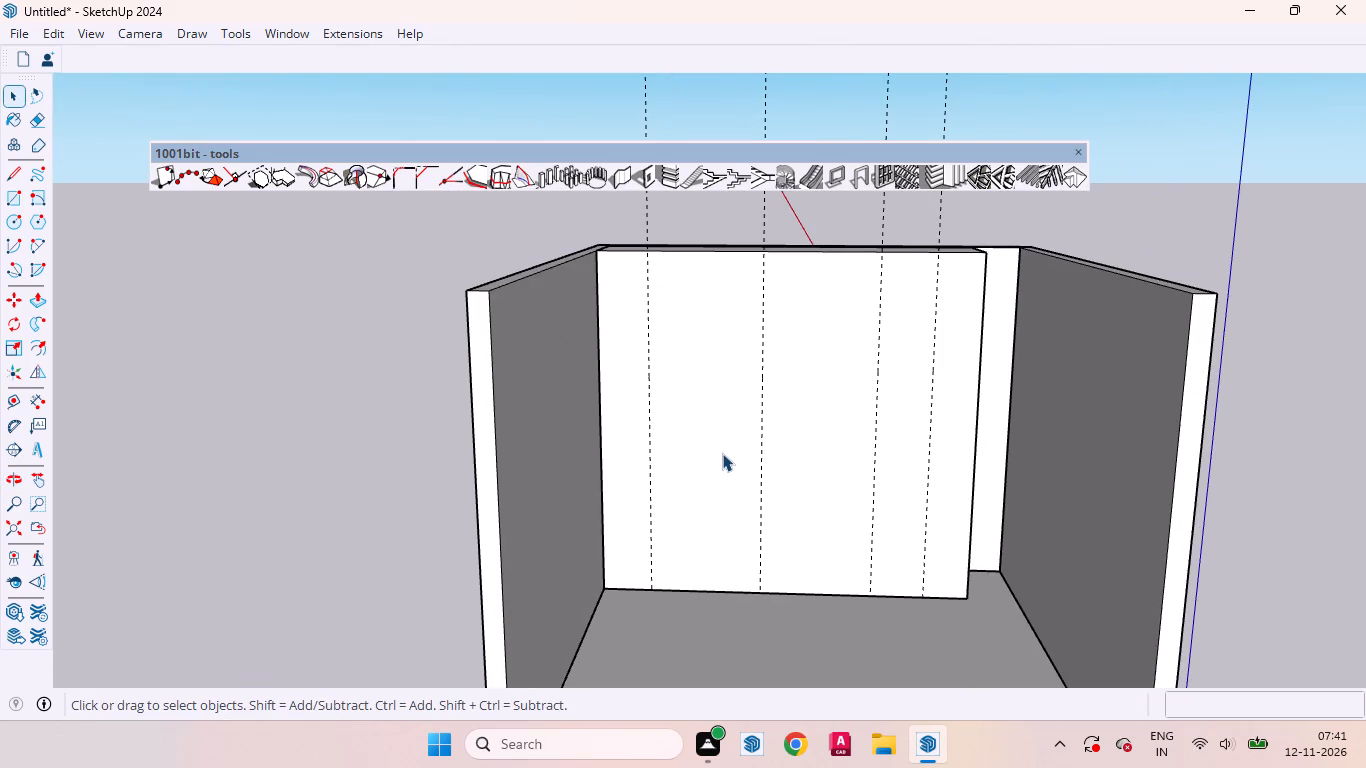
double_click(728, 459)
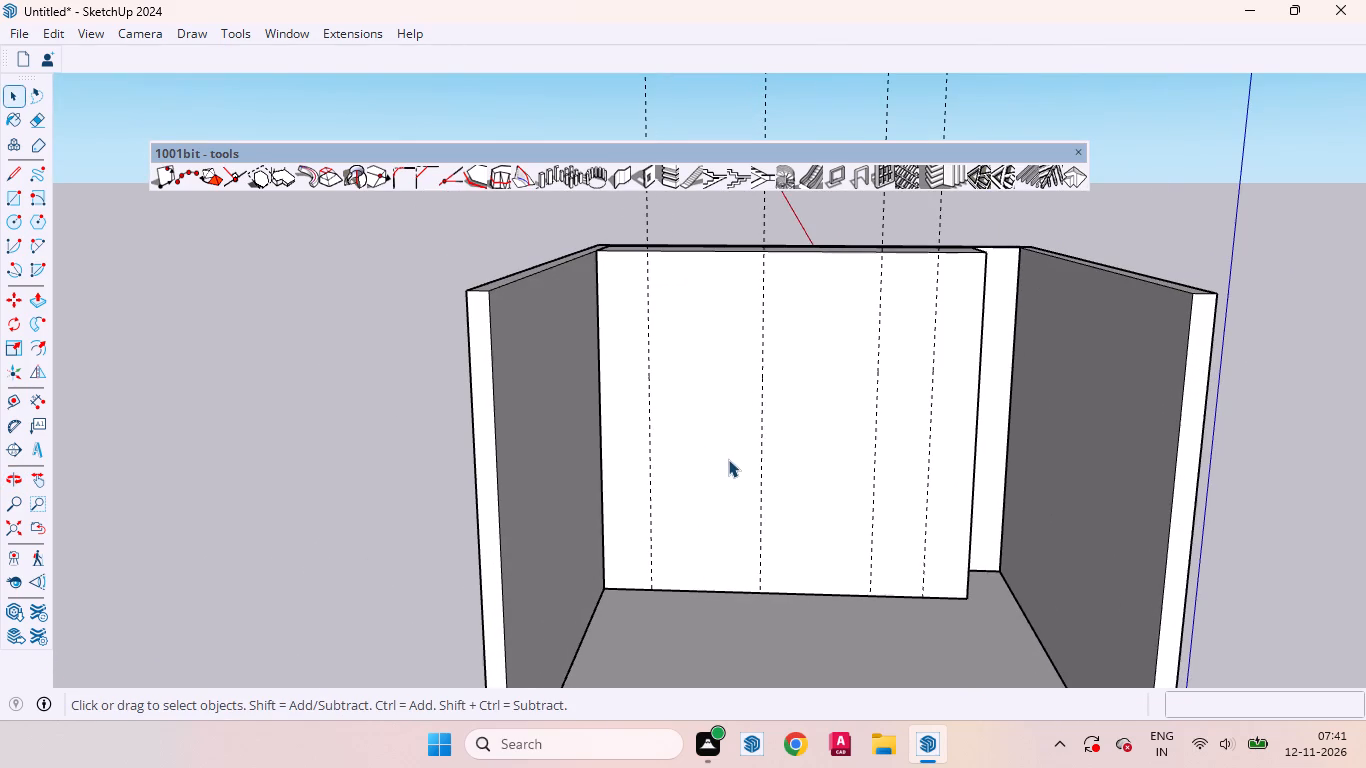
click(728, 459)
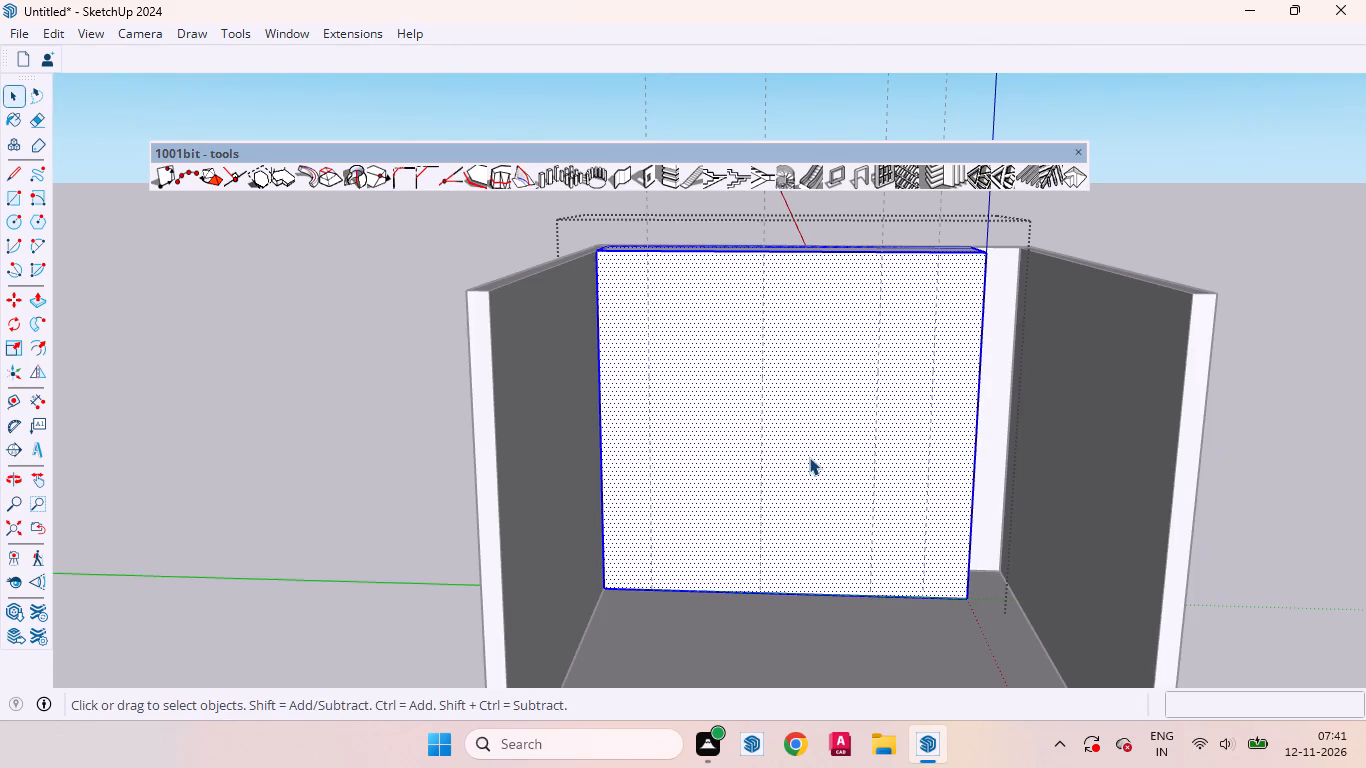
key(r)
click(656, 587)
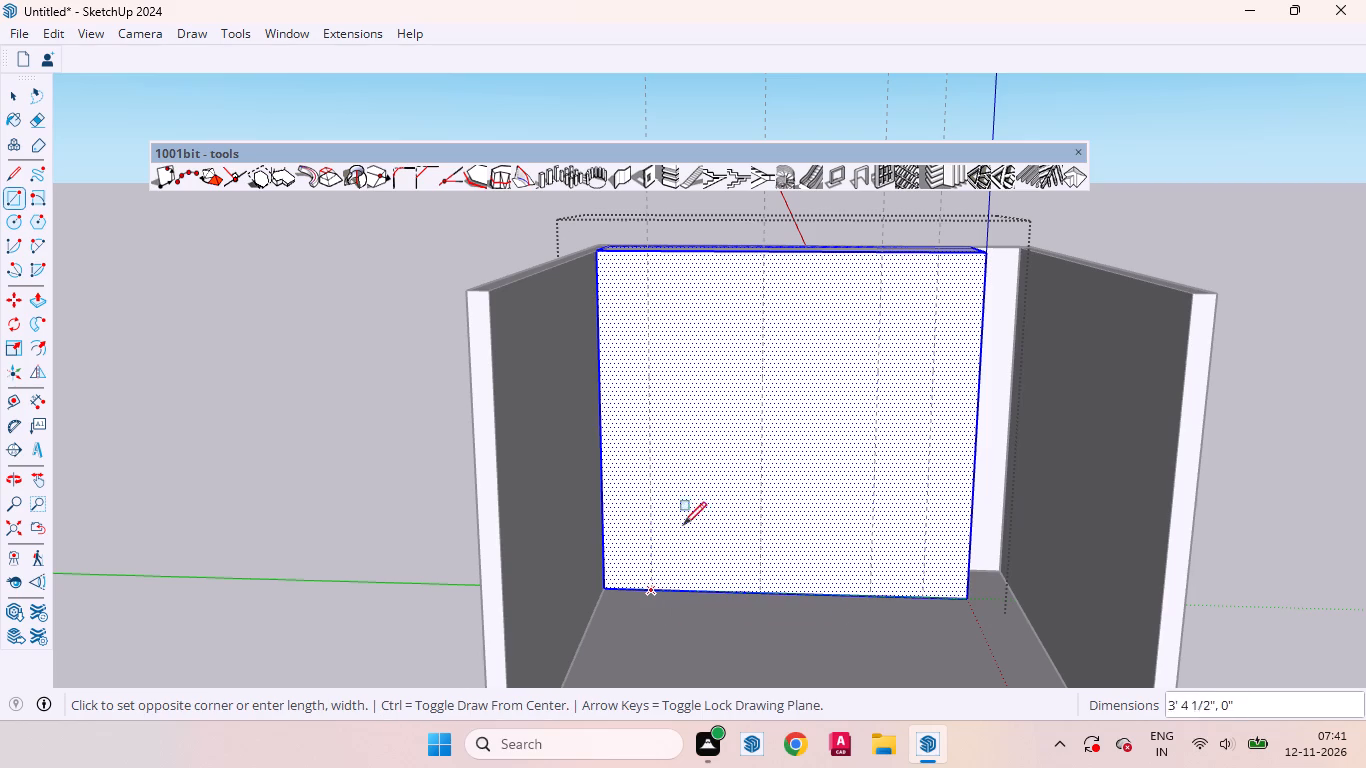
click(766, 257)
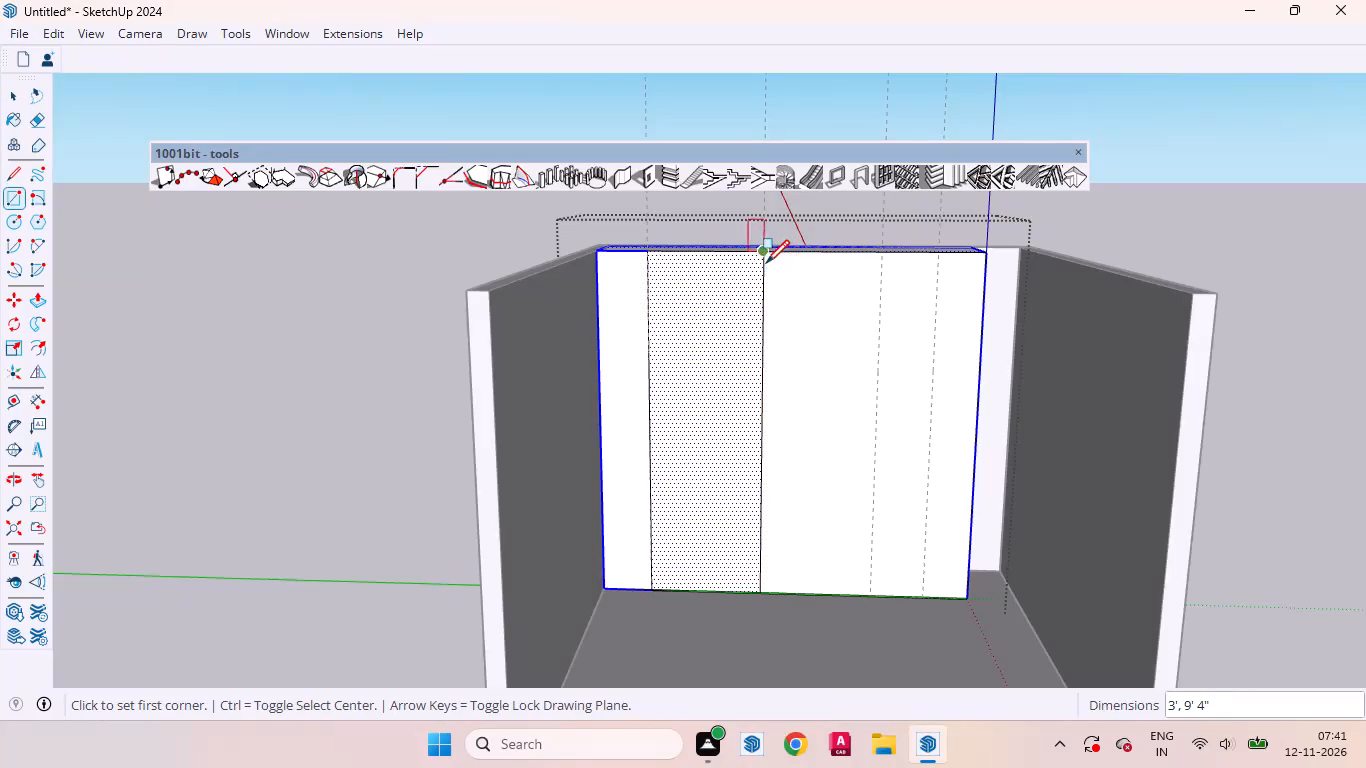
Draw a 3' by 9'4" rectangle between the second and third guides, and one about 2' 7 1/4" wide to the block's free edge.
click(765, 592)
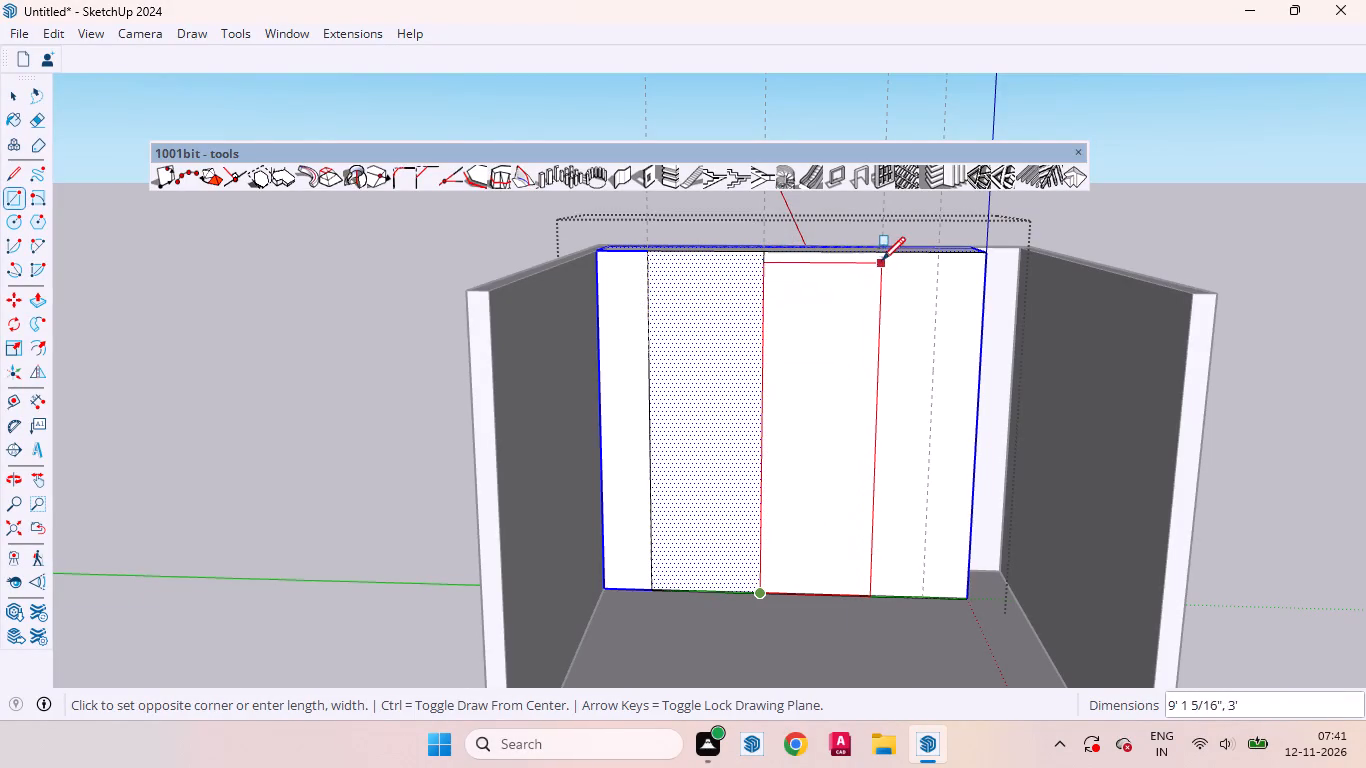
click(883, 255)
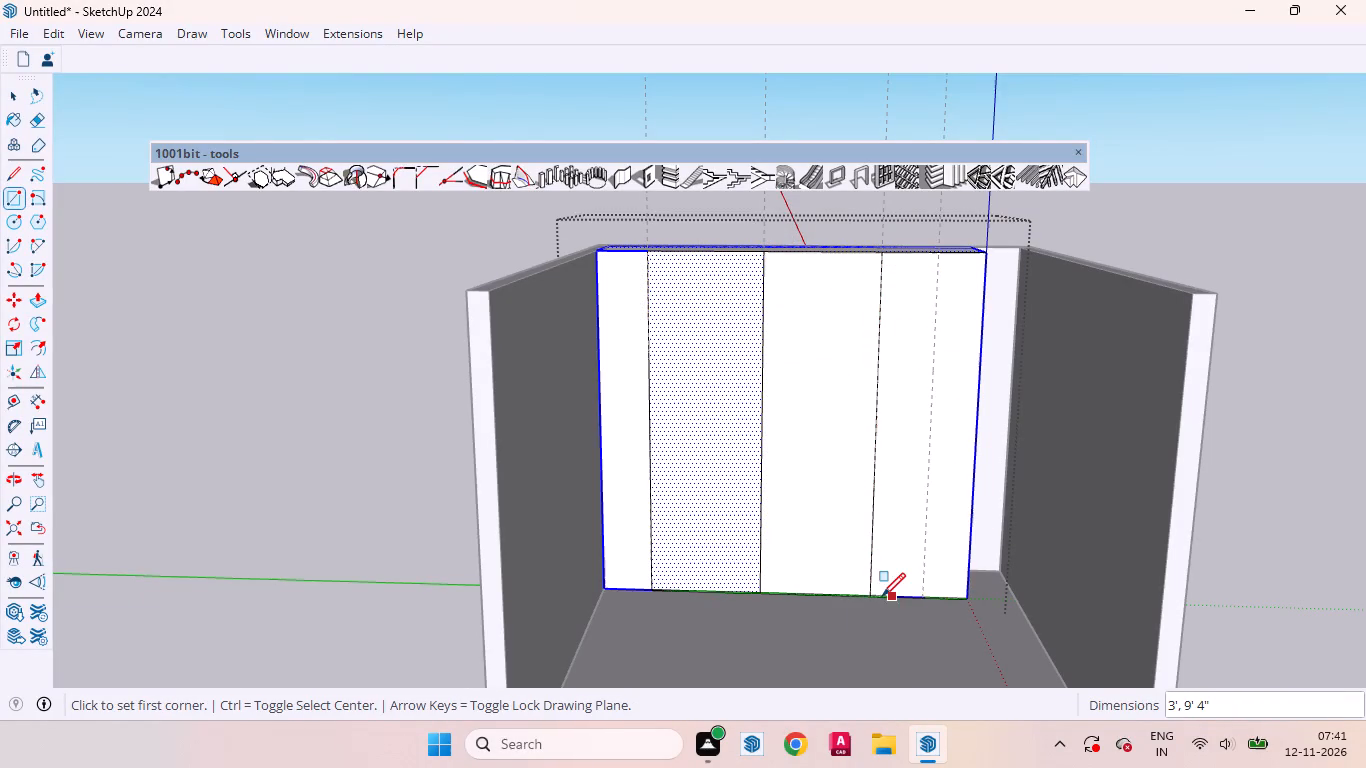
drag(874, 596, 880, 576)
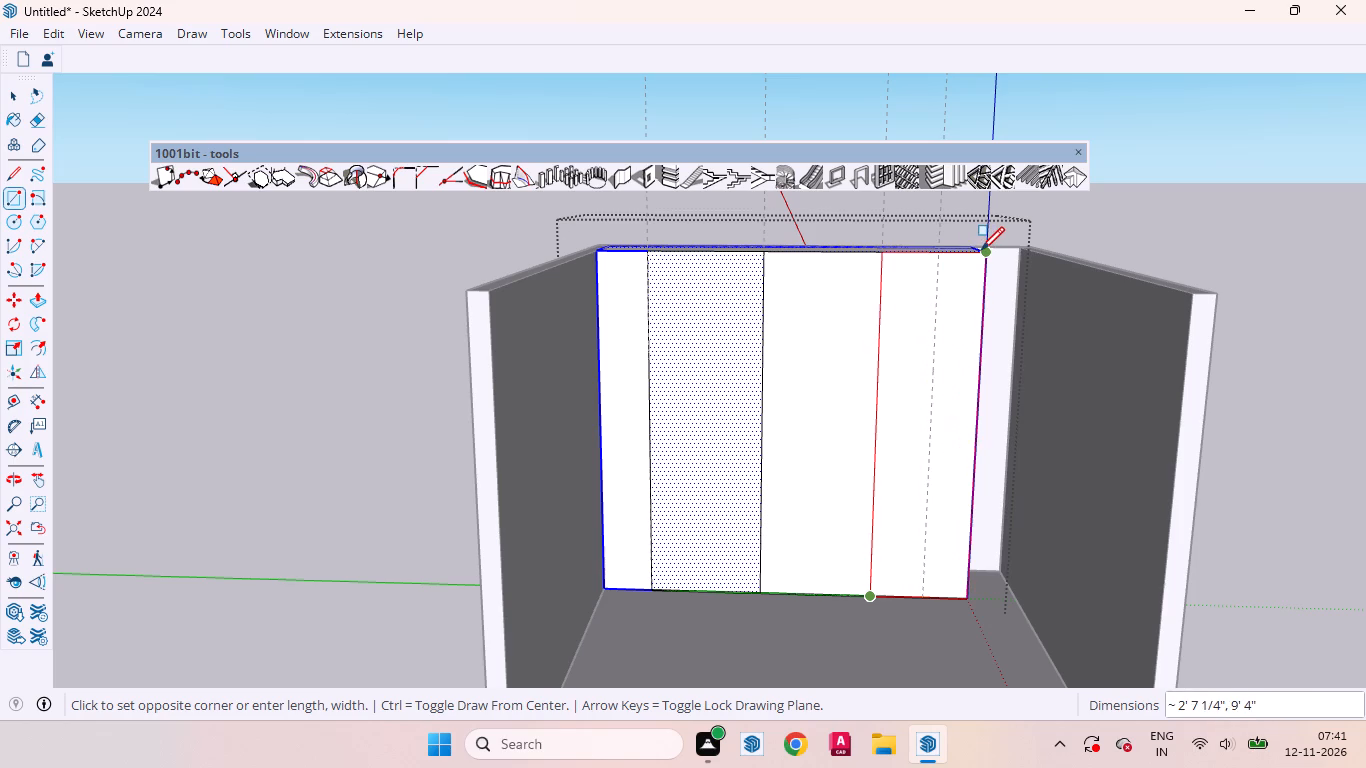
click(981, 250)
key(space)
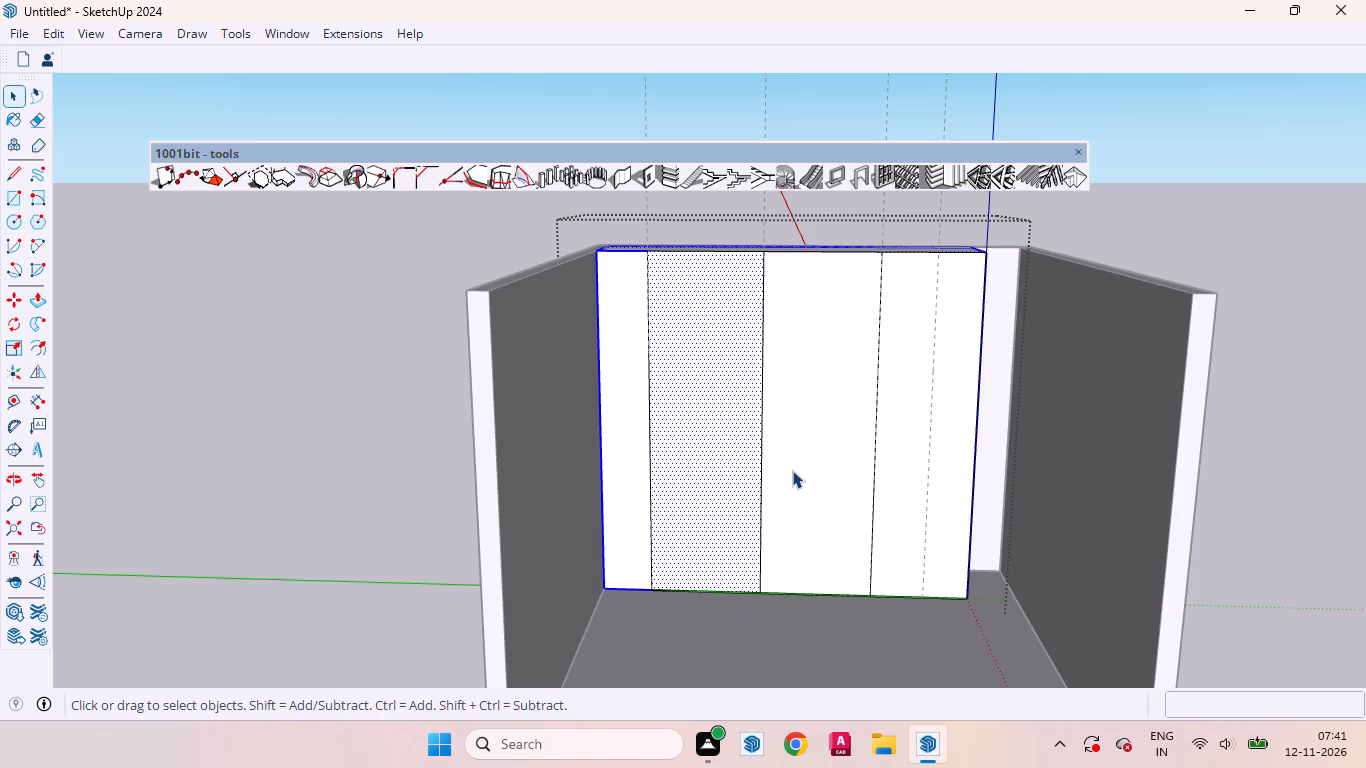
Check the front-face divisions by selecting each strip, and examine the narrow strip beside the adjoining wall up close.
click(803, 416)
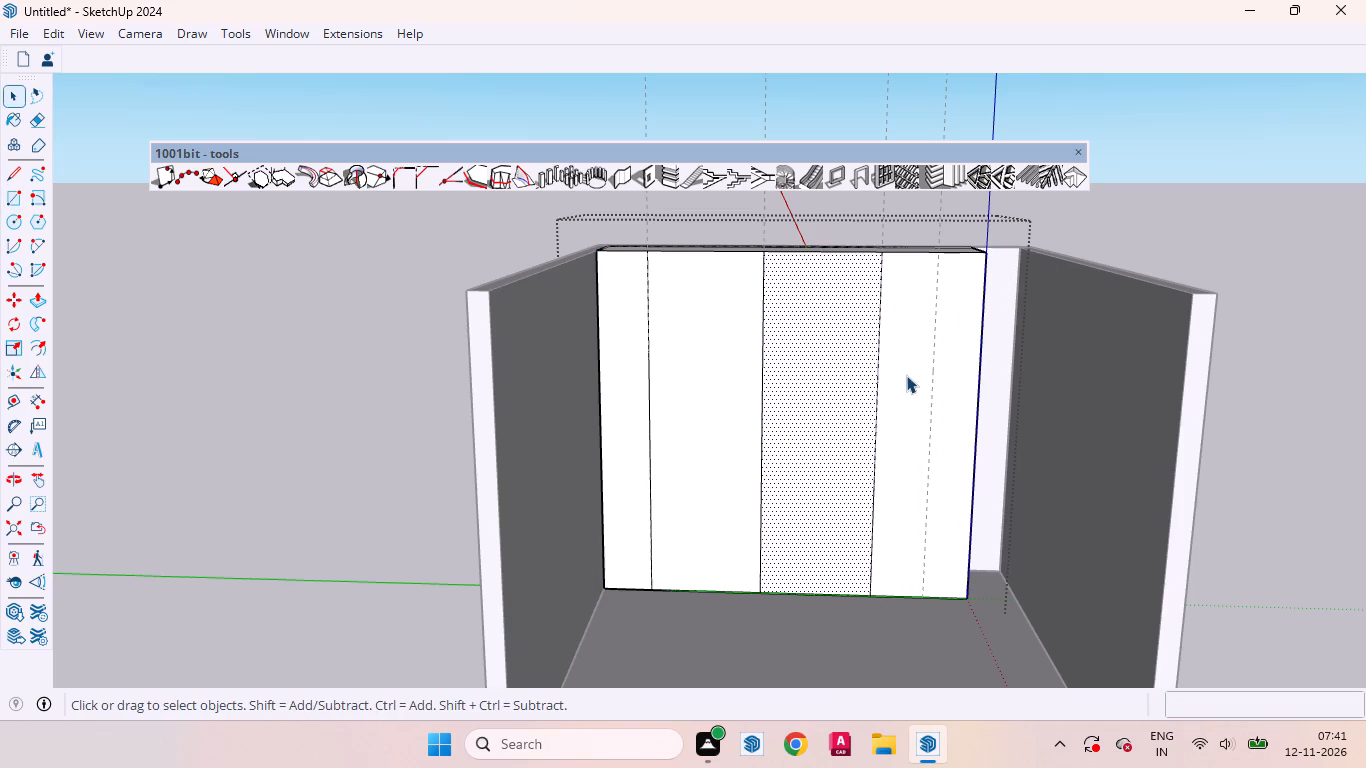
click(913, 374)
click(689, 404)
click(637, 392)
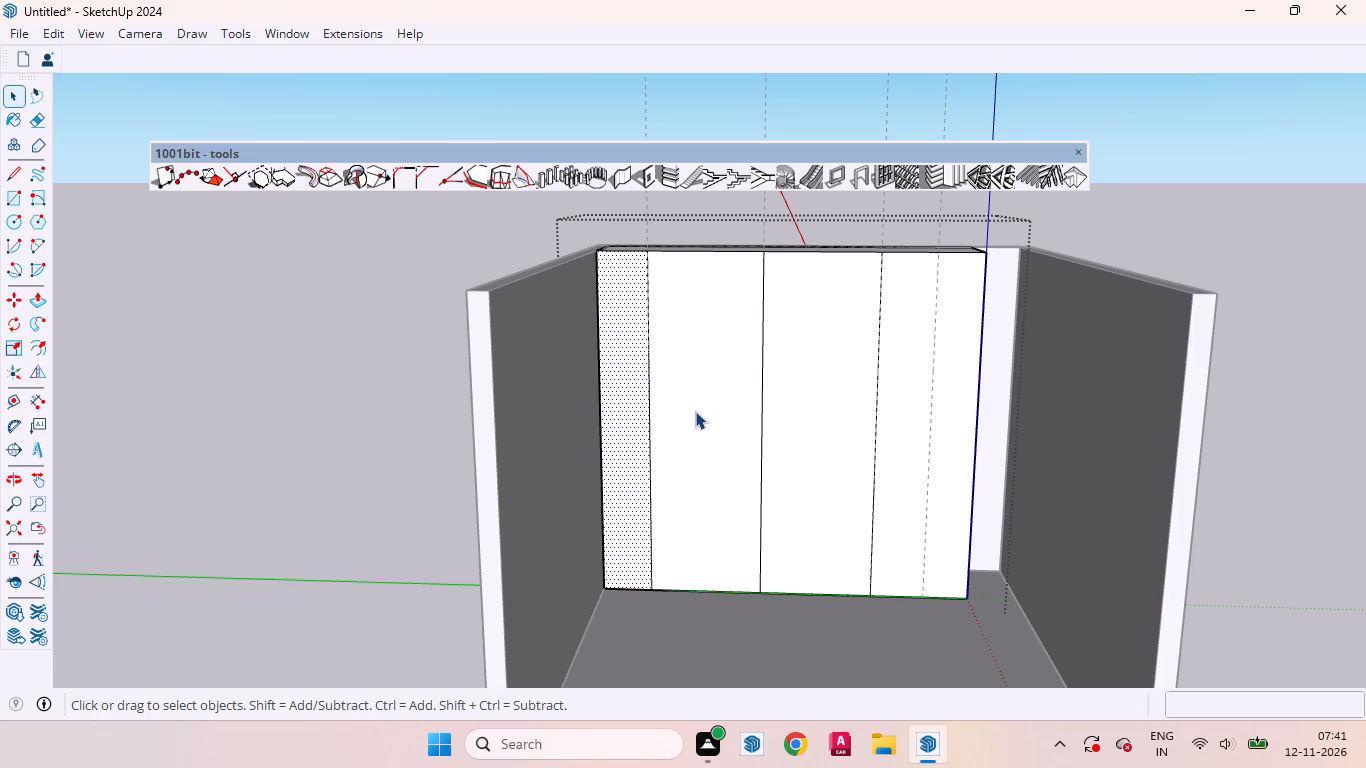
scroll(675, 344, up, 4)
scroll(816, 430, down, 4)
scroll(694, 320, up, 4)
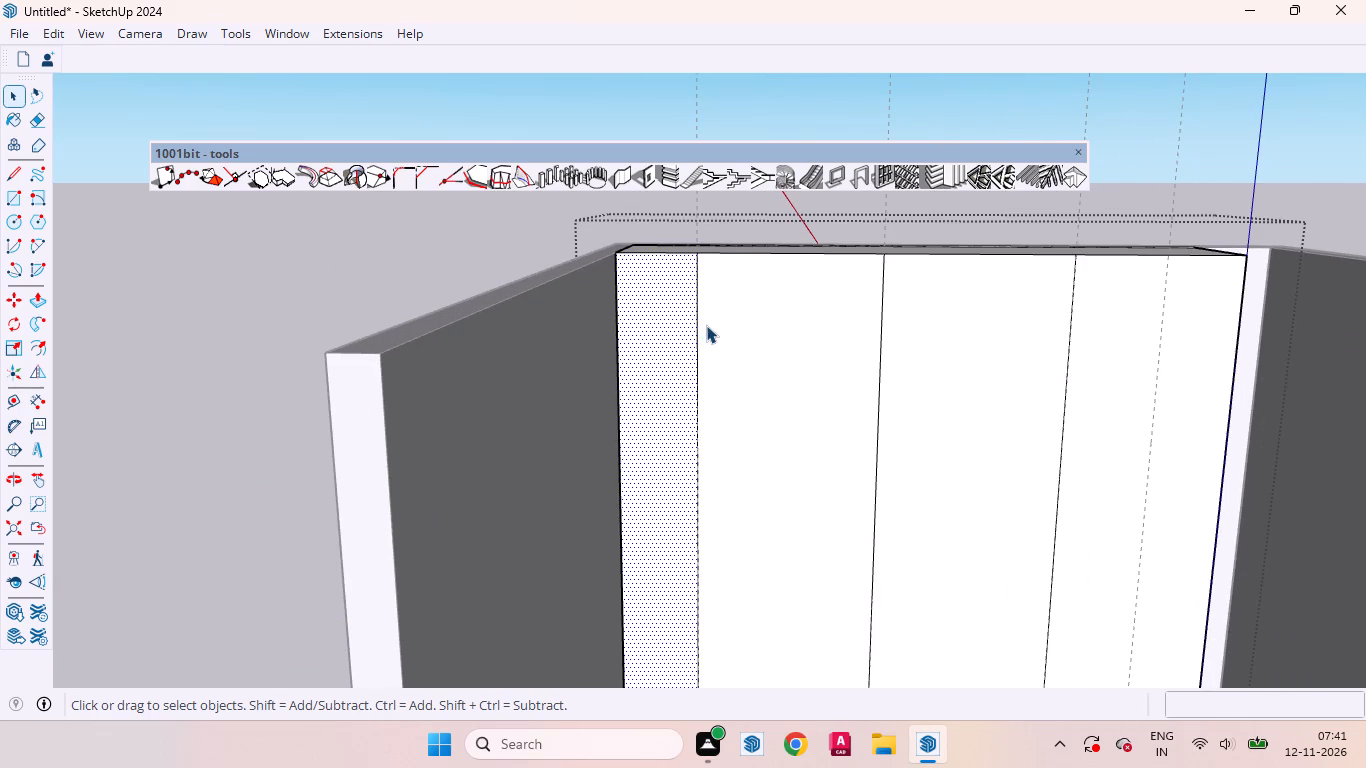
scroll(670, 309, up, 2)
scroll(857, 378, down, 2)
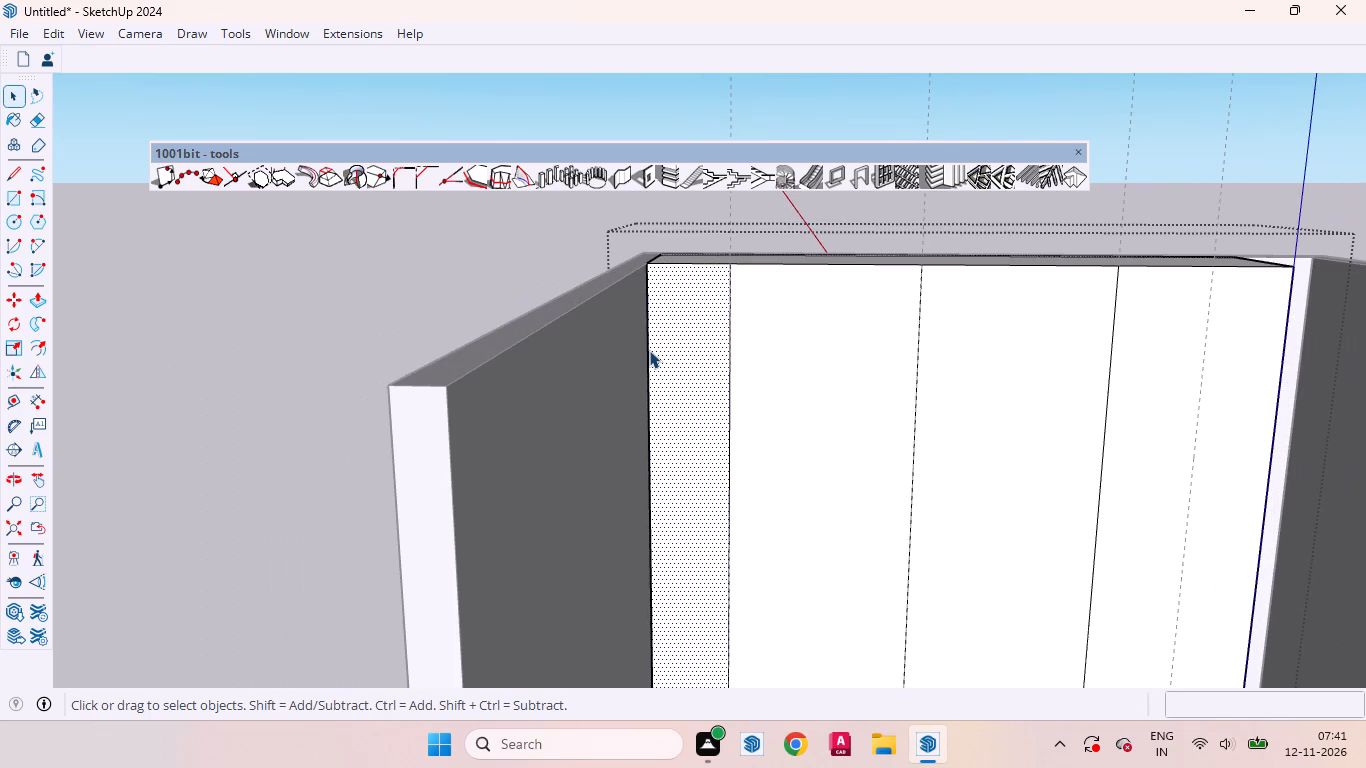
scroll(663, 354, up, 3)
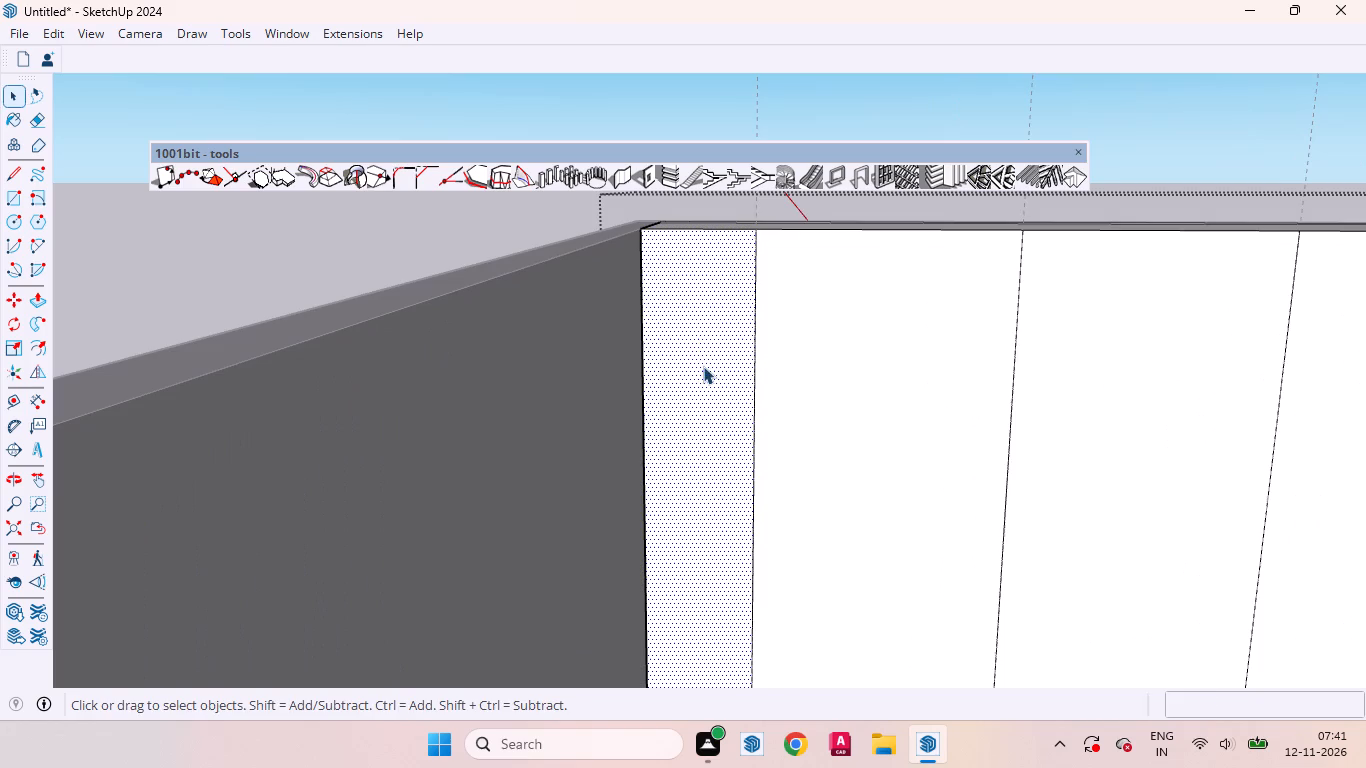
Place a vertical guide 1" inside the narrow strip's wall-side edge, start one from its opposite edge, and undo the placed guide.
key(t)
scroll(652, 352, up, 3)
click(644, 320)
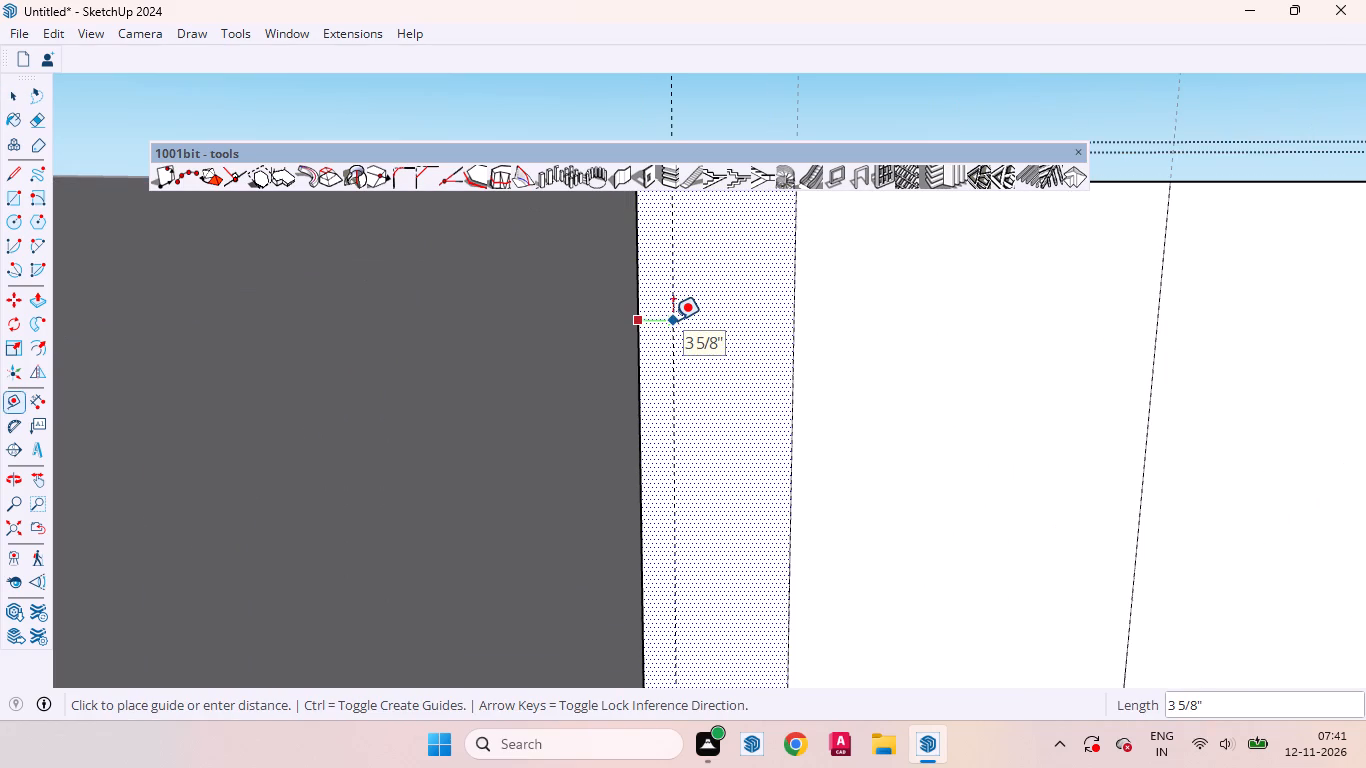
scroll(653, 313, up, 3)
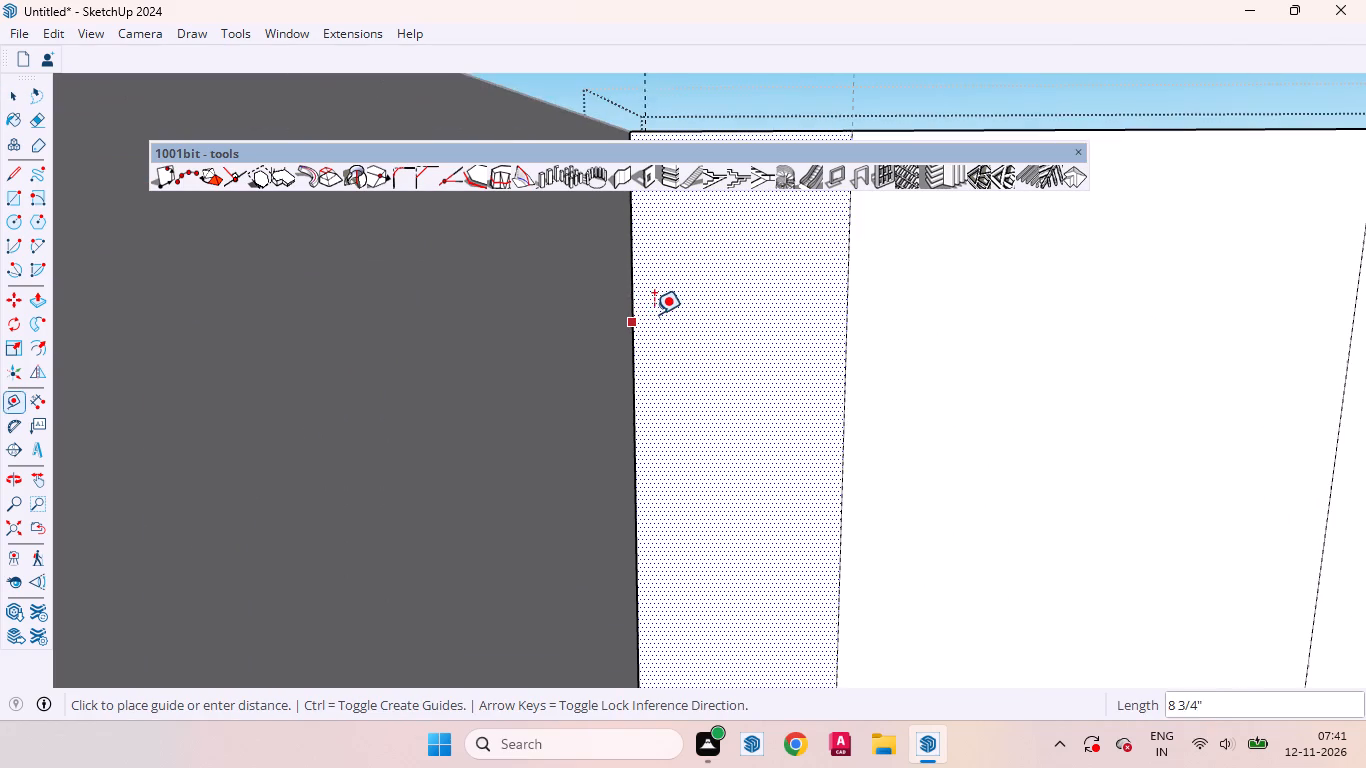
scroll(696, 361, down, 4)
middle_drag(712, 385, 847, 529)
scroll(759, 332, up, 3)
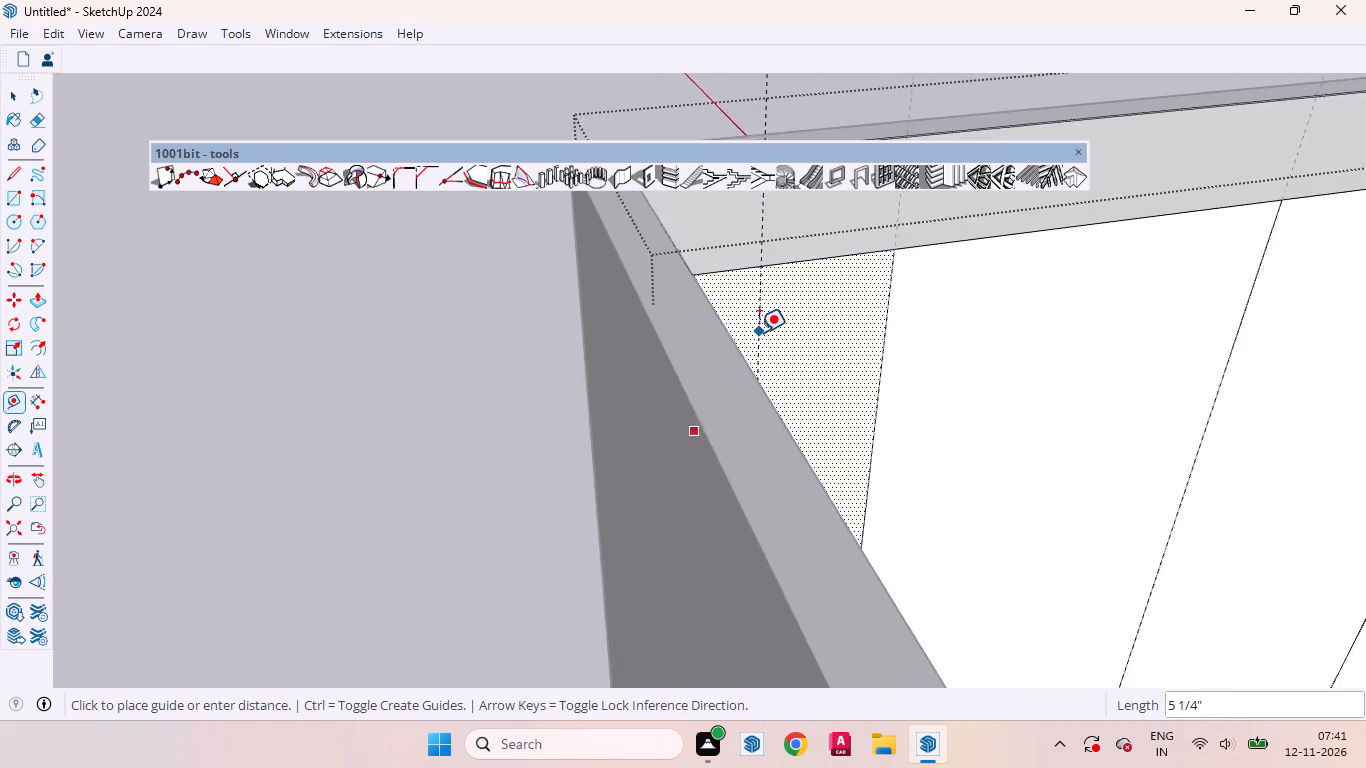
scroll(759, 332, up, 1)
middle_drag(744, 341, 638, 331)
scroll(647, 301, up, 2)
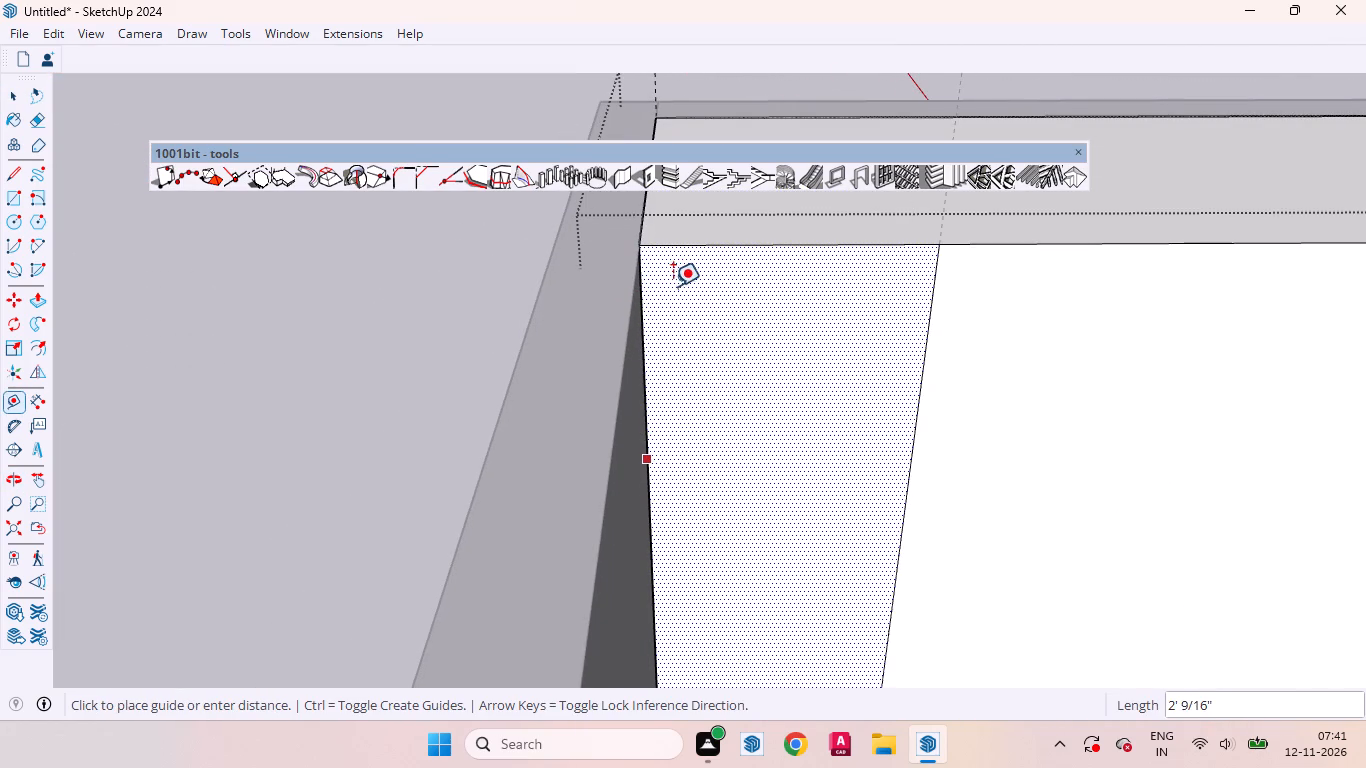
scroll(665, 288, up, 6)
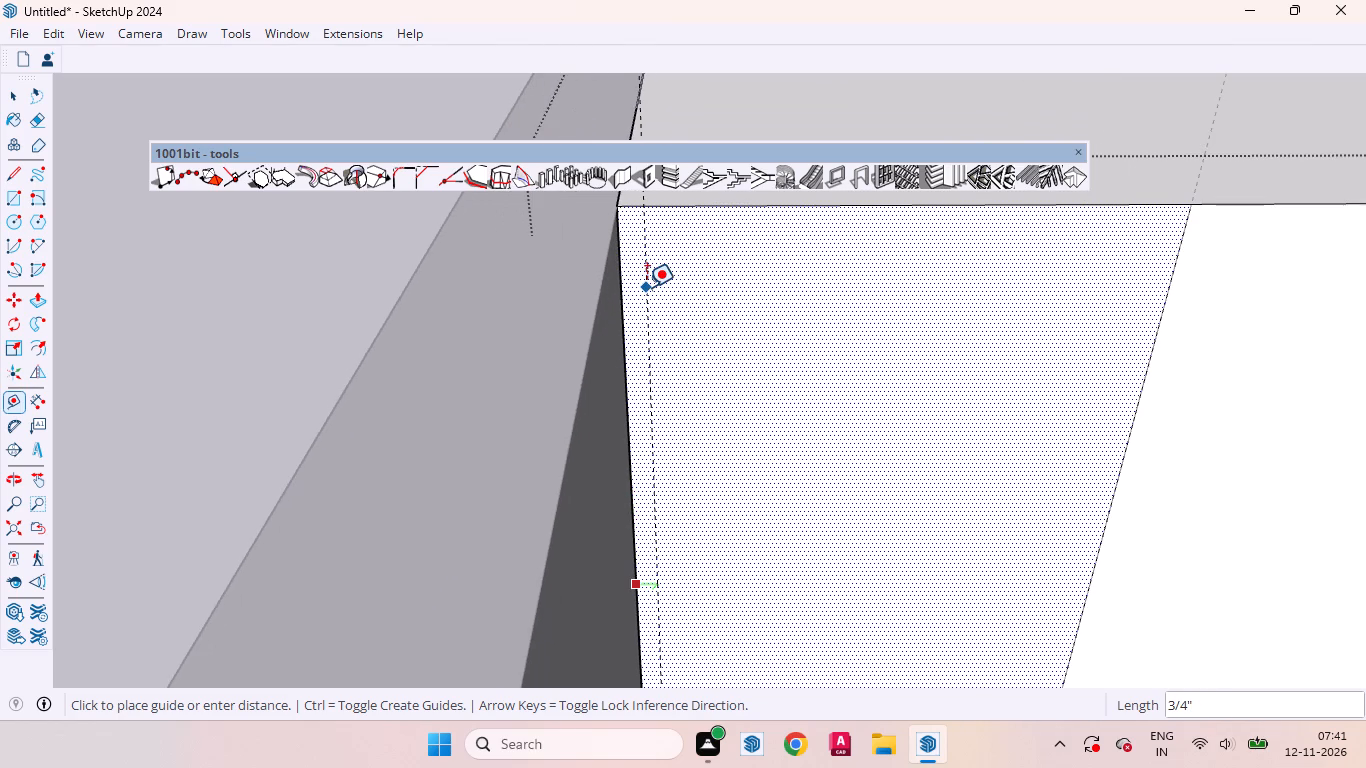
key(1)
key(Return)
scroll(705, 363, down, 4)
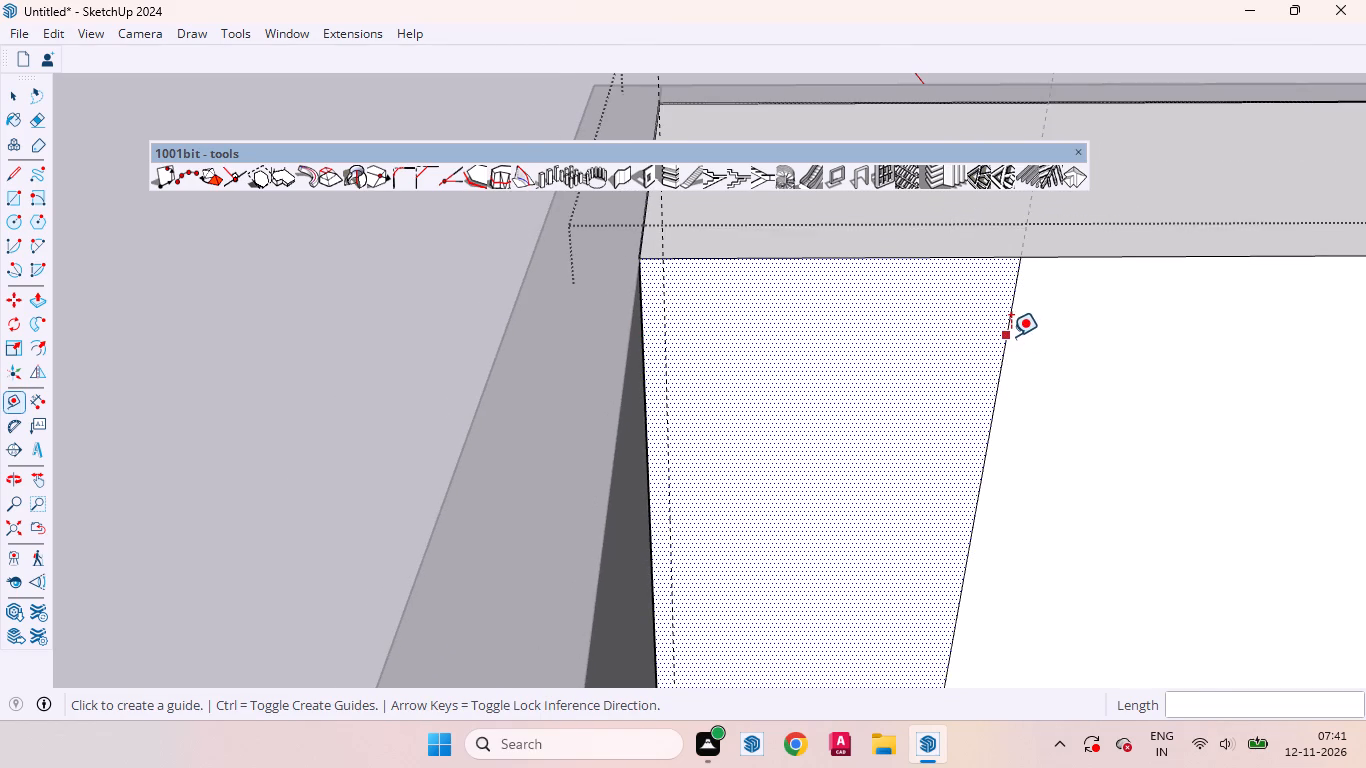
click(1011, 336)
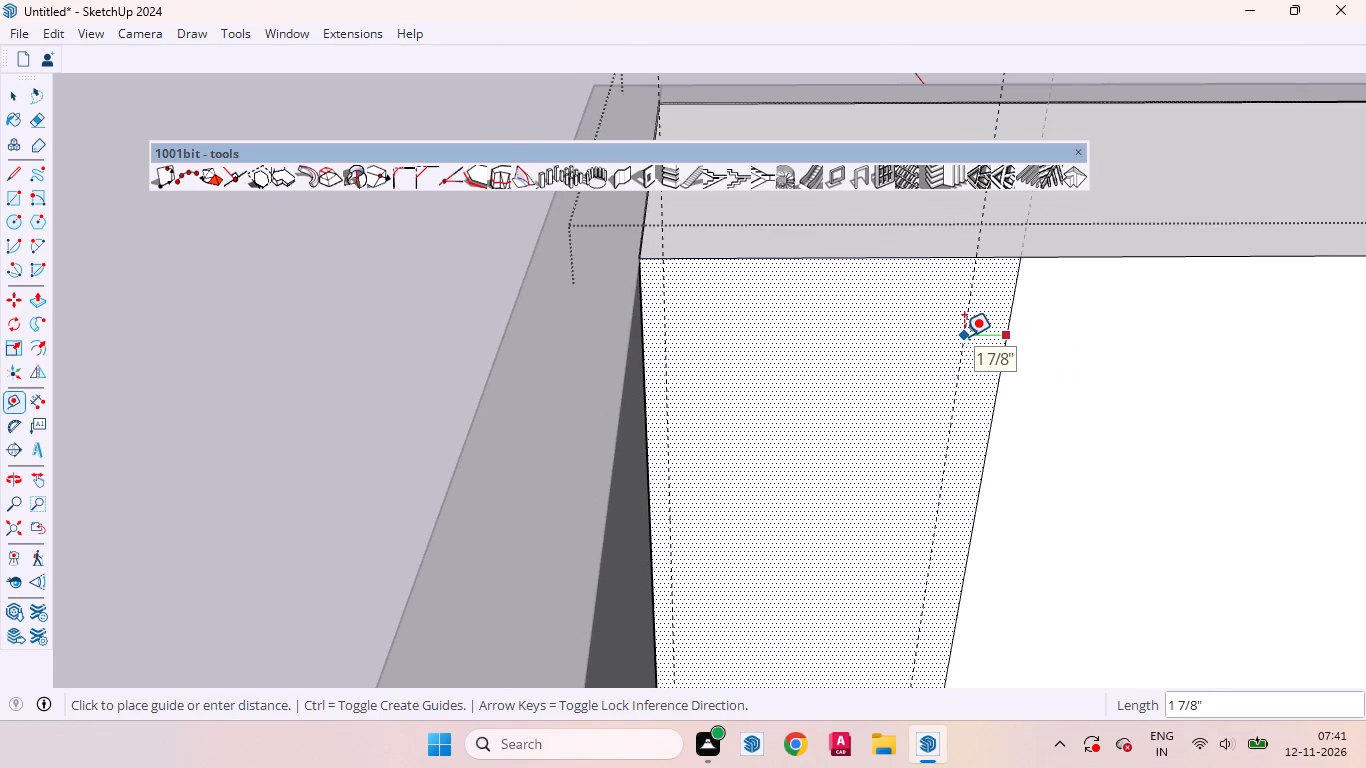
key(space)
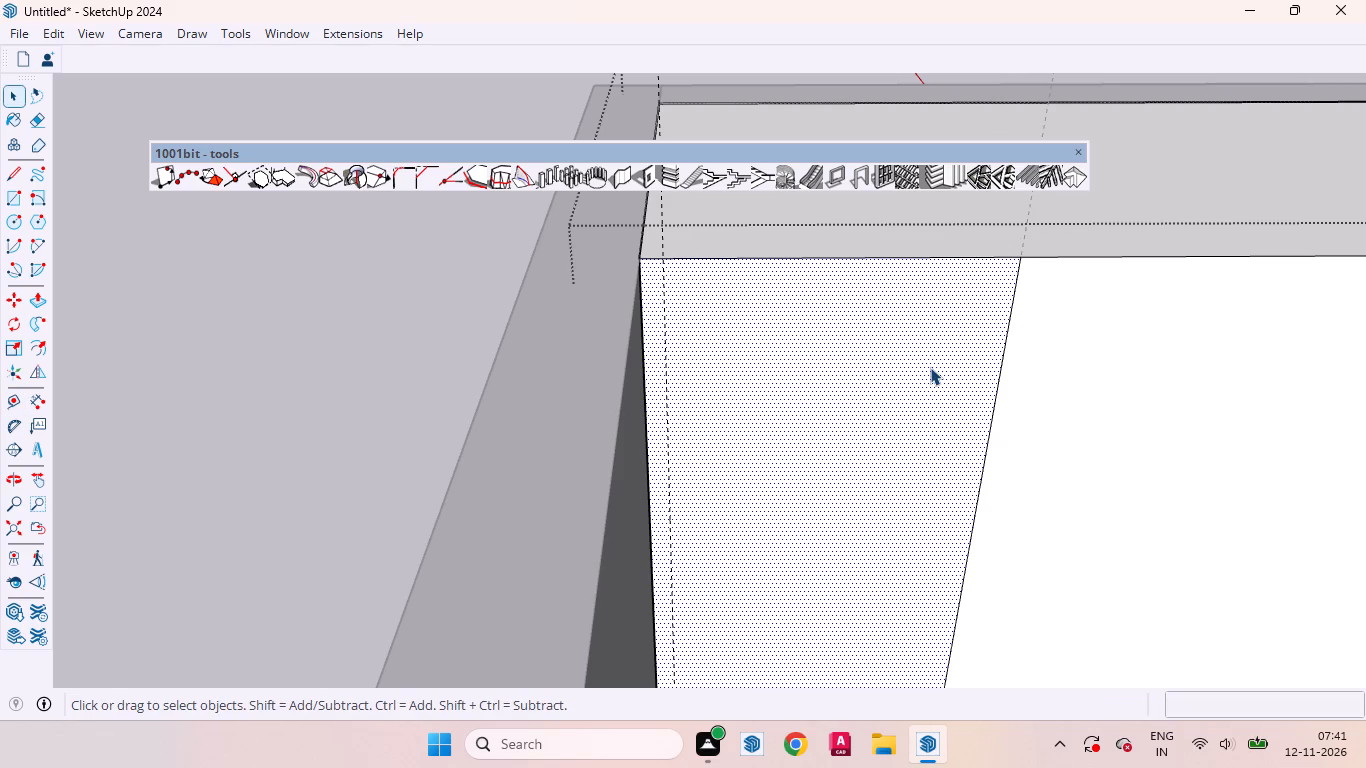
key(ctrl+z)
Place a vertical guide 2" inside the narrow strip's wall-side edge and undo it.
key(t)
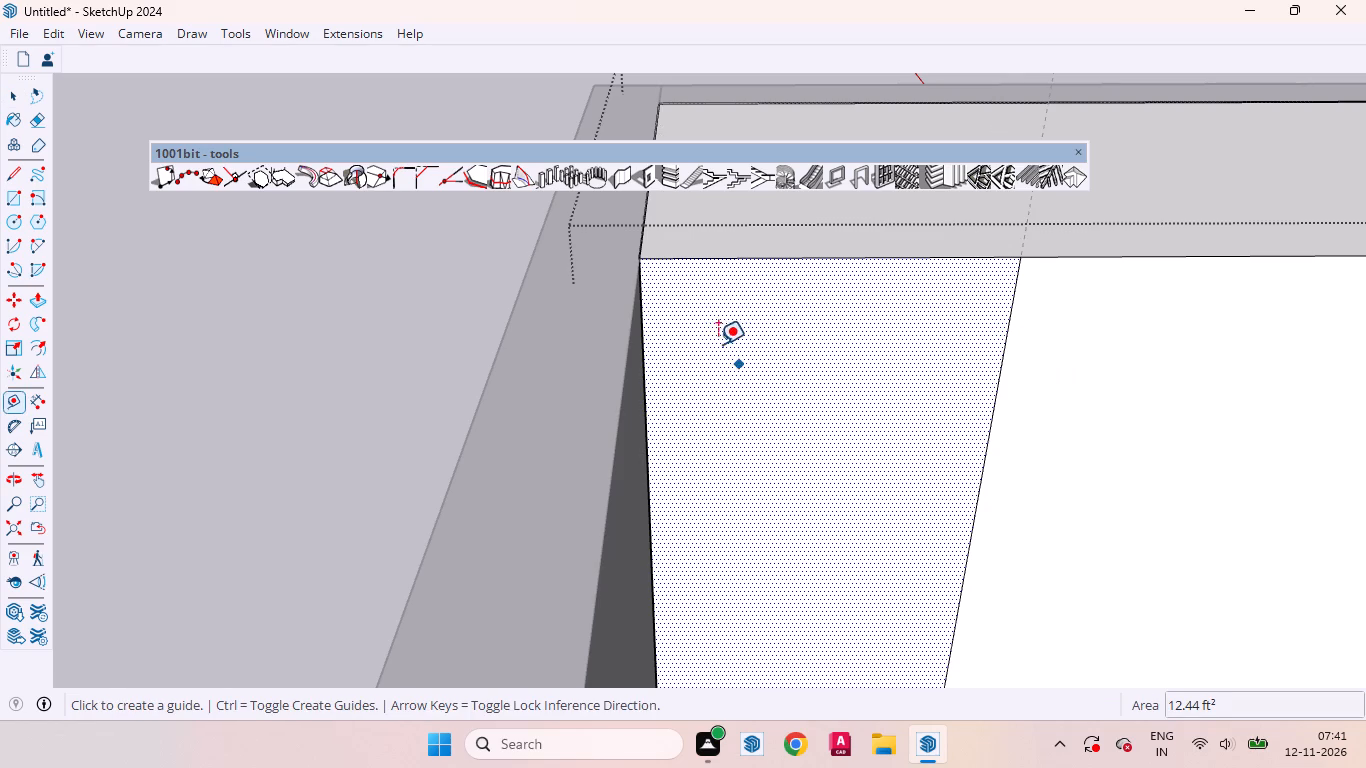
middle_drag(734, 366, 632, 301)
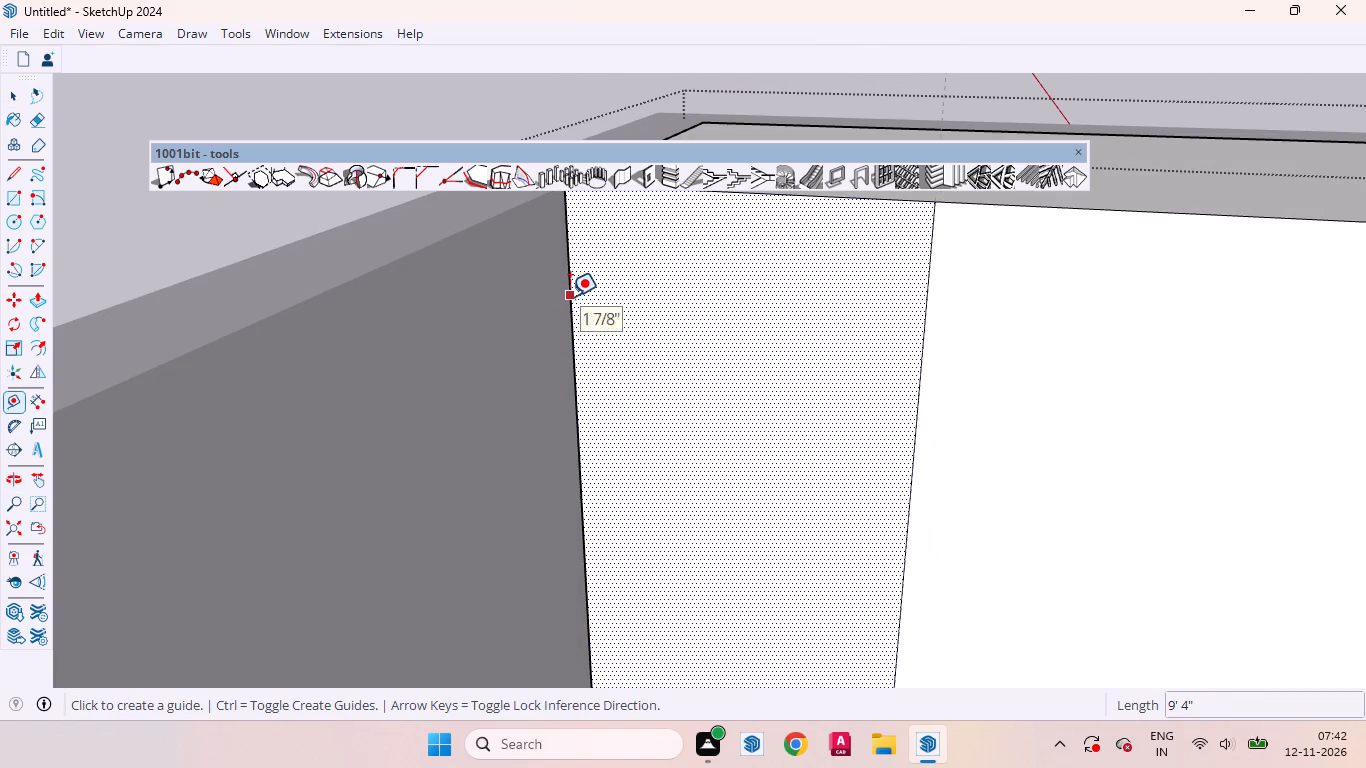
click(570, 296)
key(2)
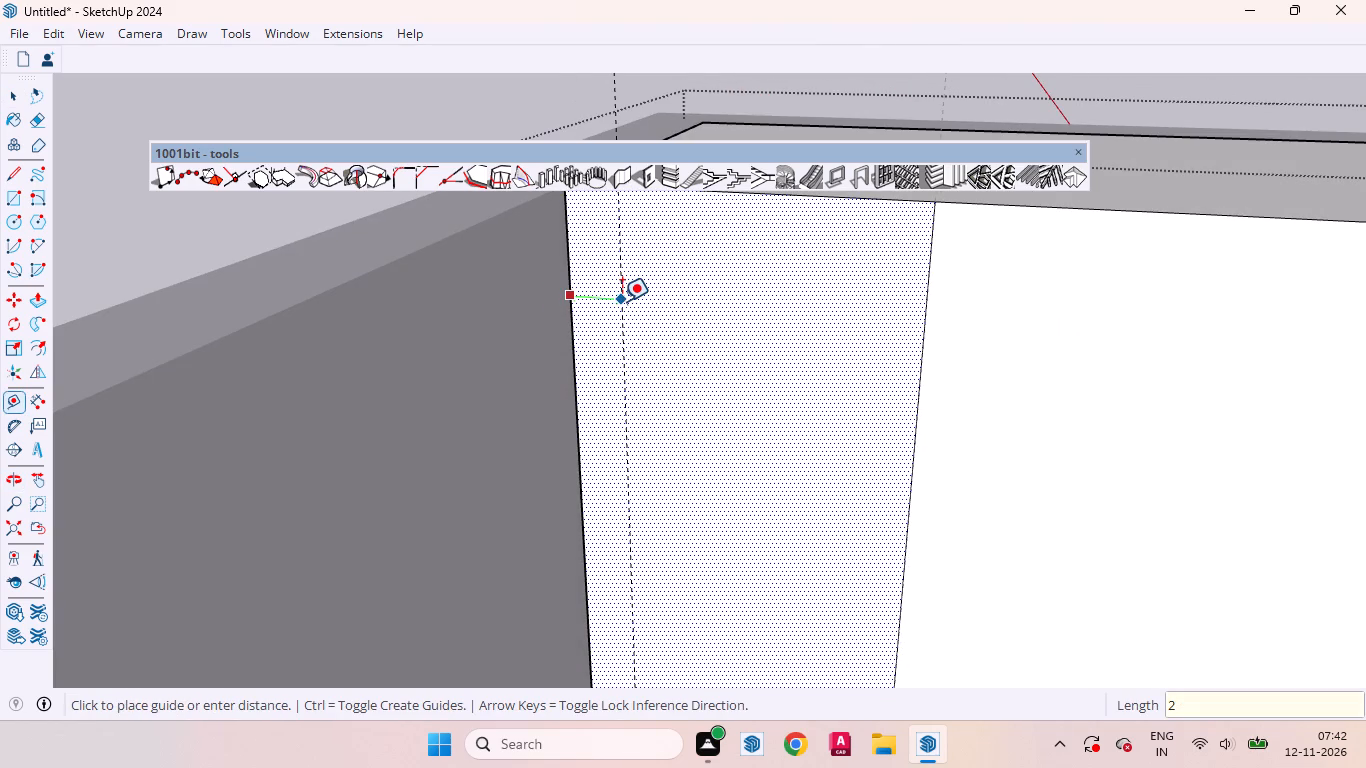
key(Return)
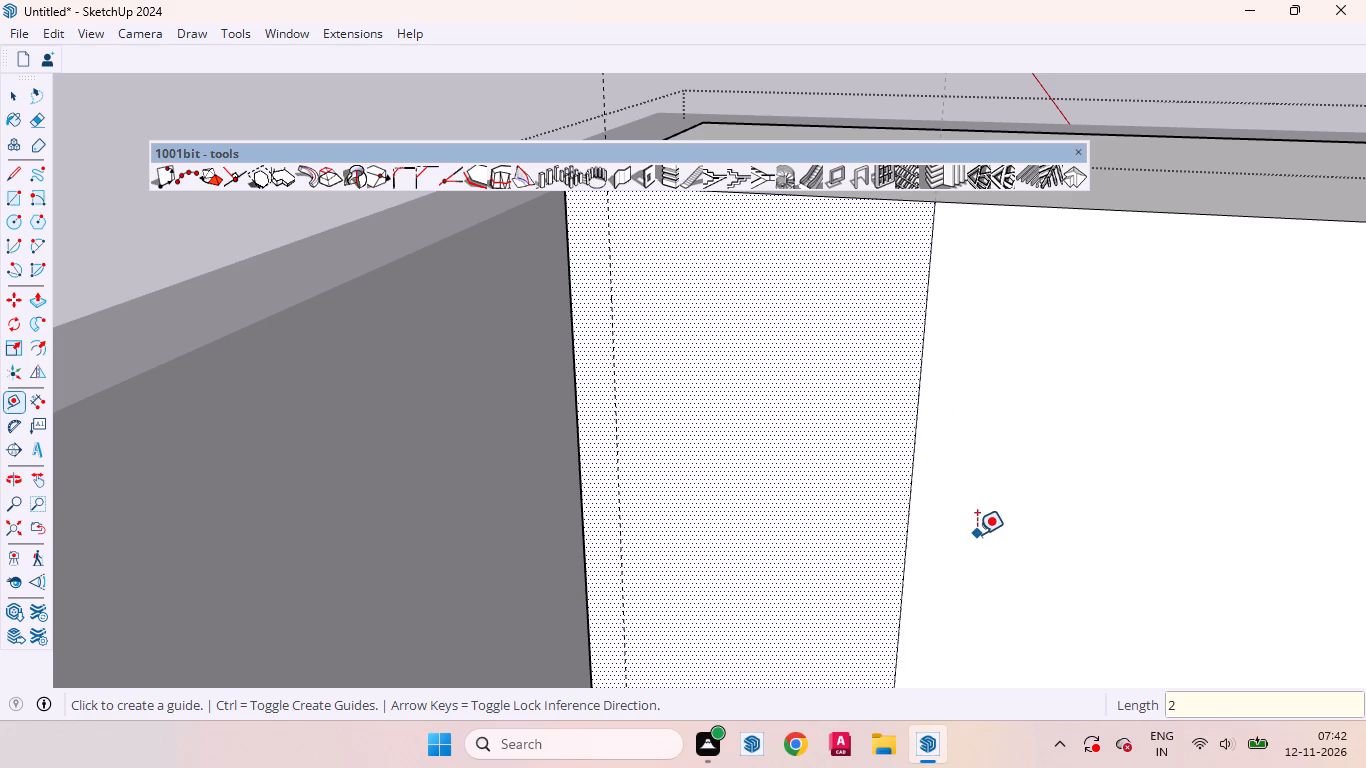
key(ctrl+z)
Place two vertical guides on the narrow strip beside the wall, each 1" inside one of its long edges.
click(567, 333)
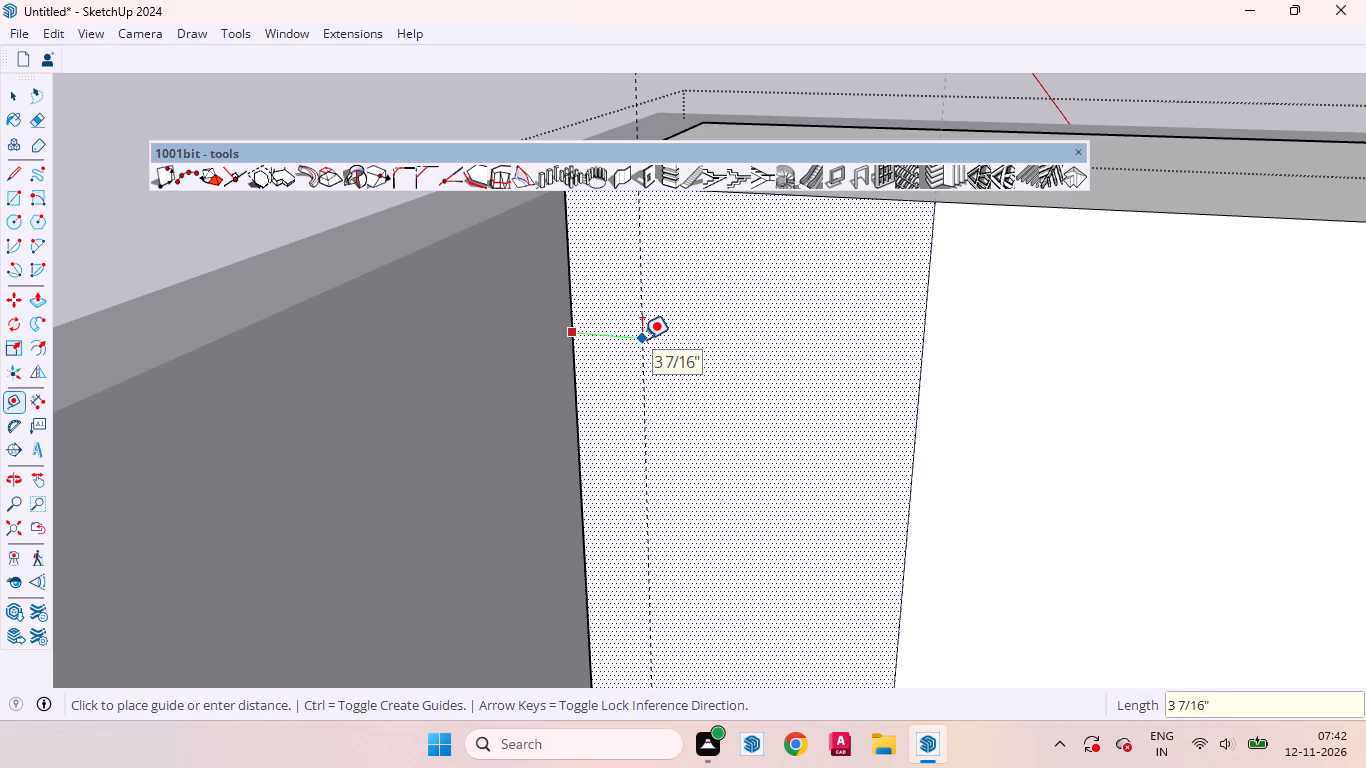
key(1)
key(Return)
middle_drag(886, 454, 1006, 538)
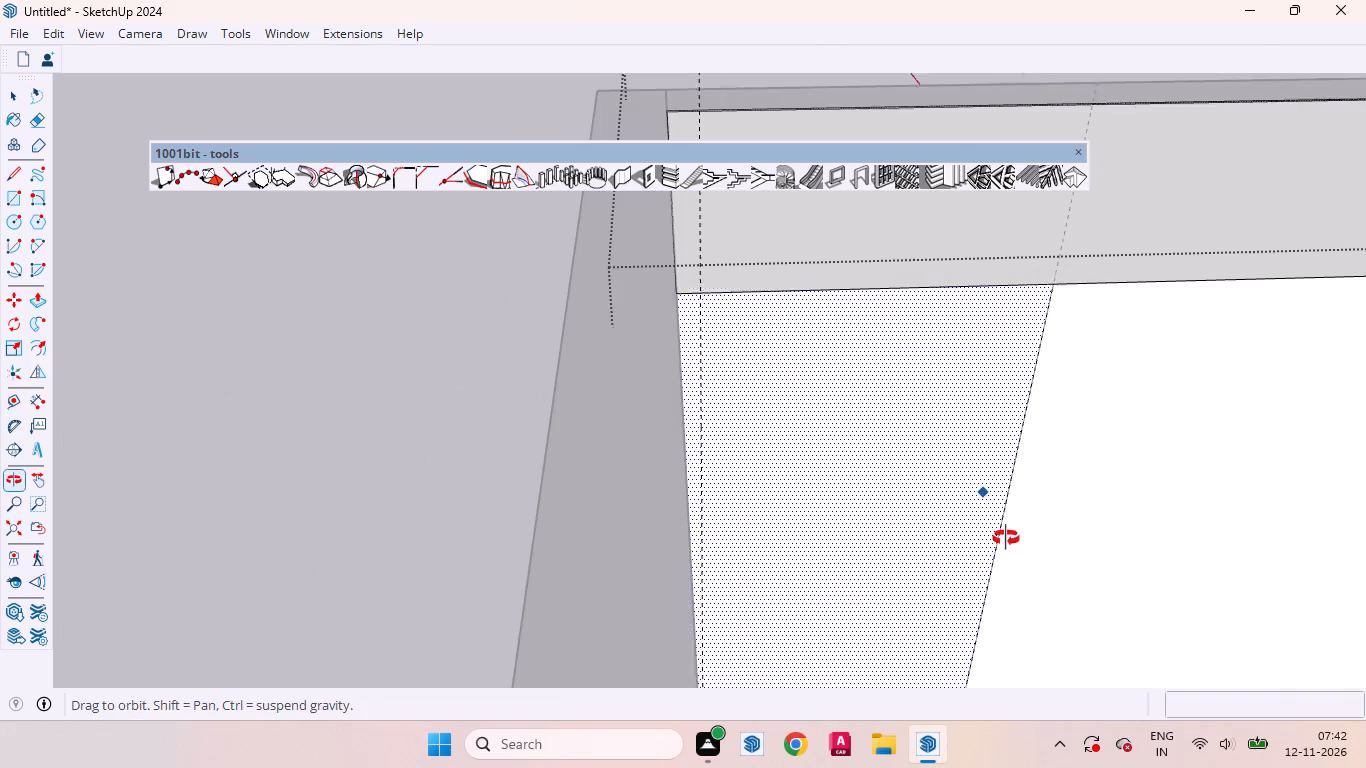
middle_drag(1006, 538, 1007, 538)
click(1026, 402)
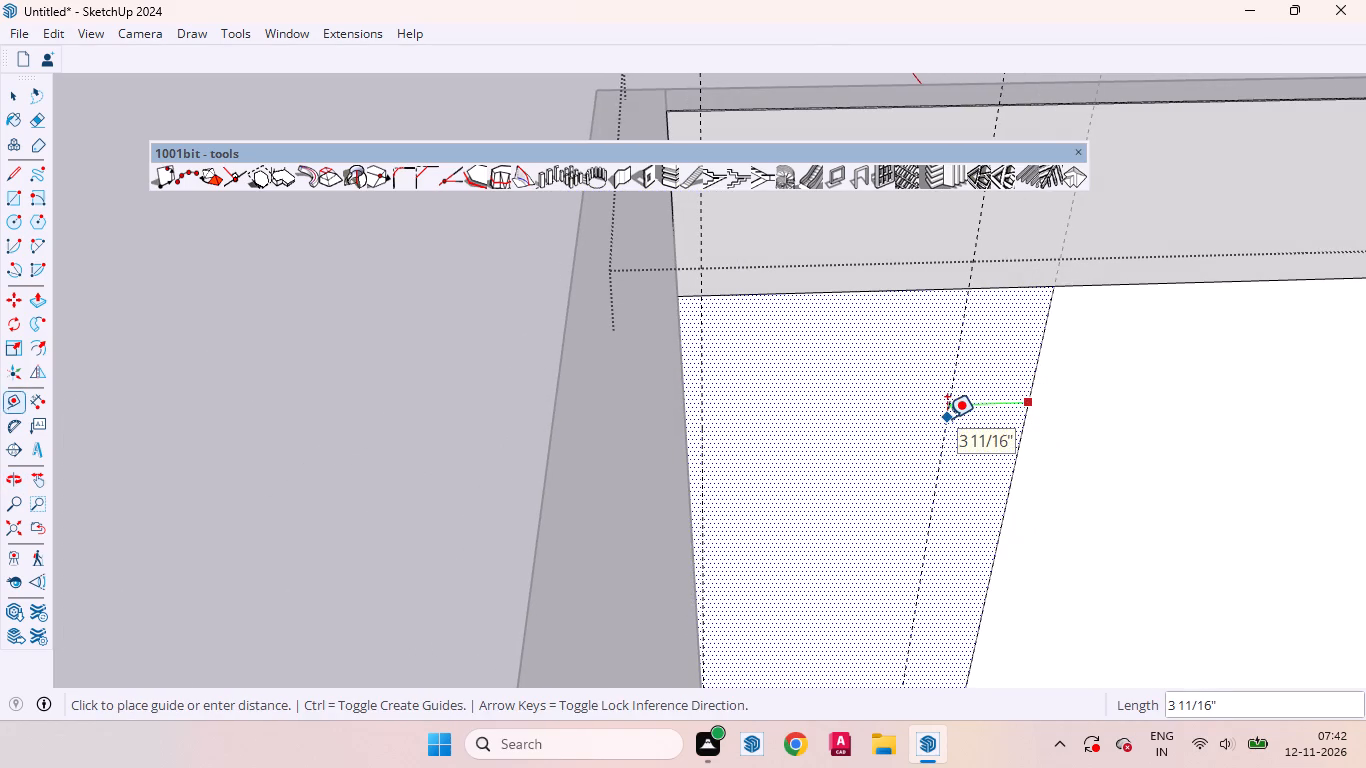
key(1)
key(Return)
key(space)
Place a horizontal guide on the block's front face, 1" below its top edge.
scroll(862, 450, down, 8)
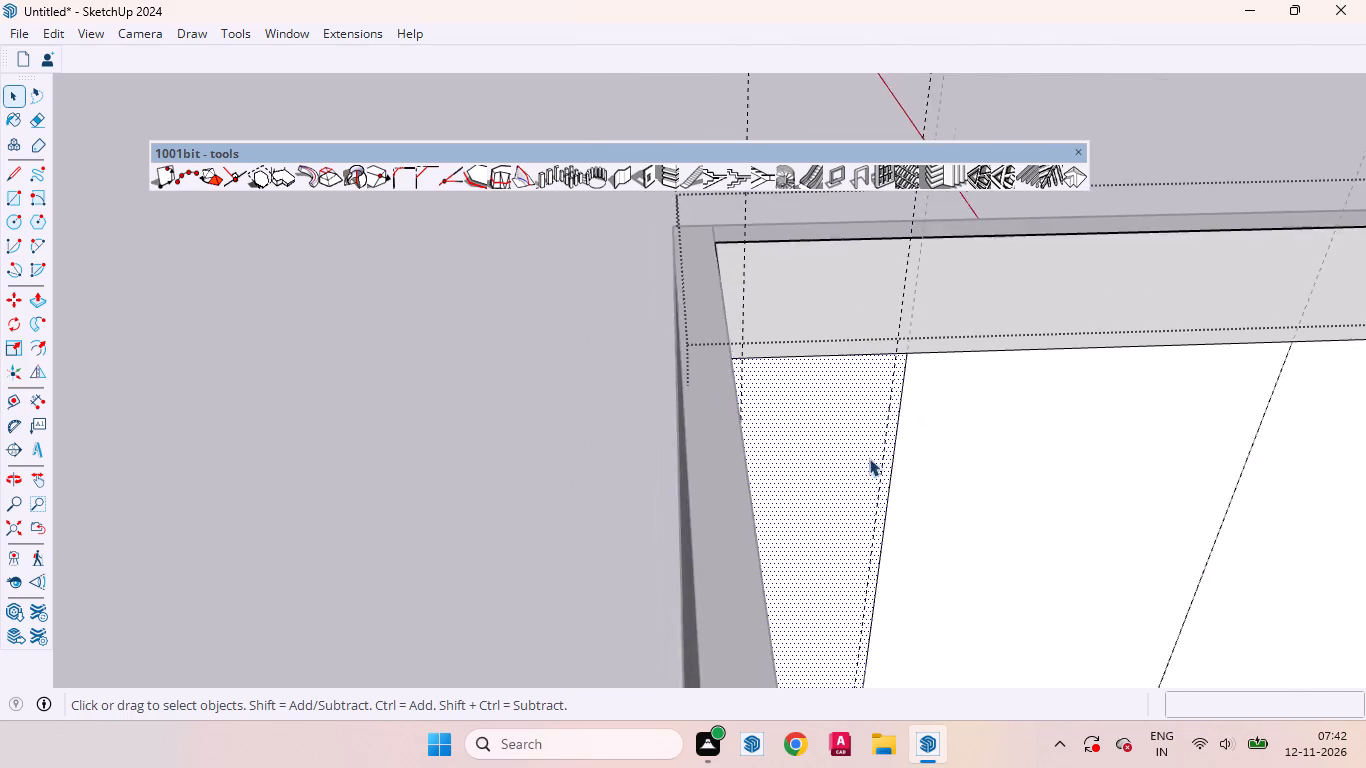
middle_drag(870, 492, 777, 365)
scroll(806, 410, down, 2)
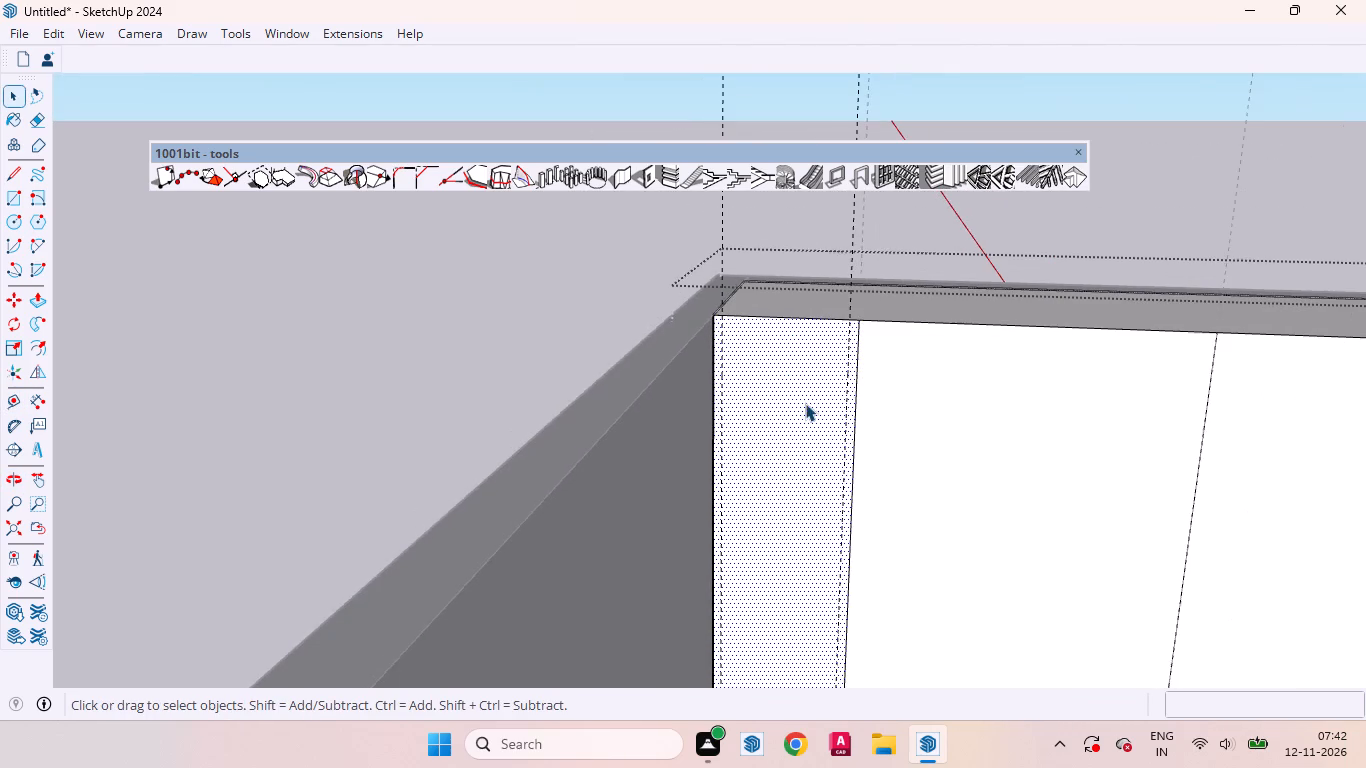
scroll(805, 388, down, 15)
scroll(866, 551, up, 4)
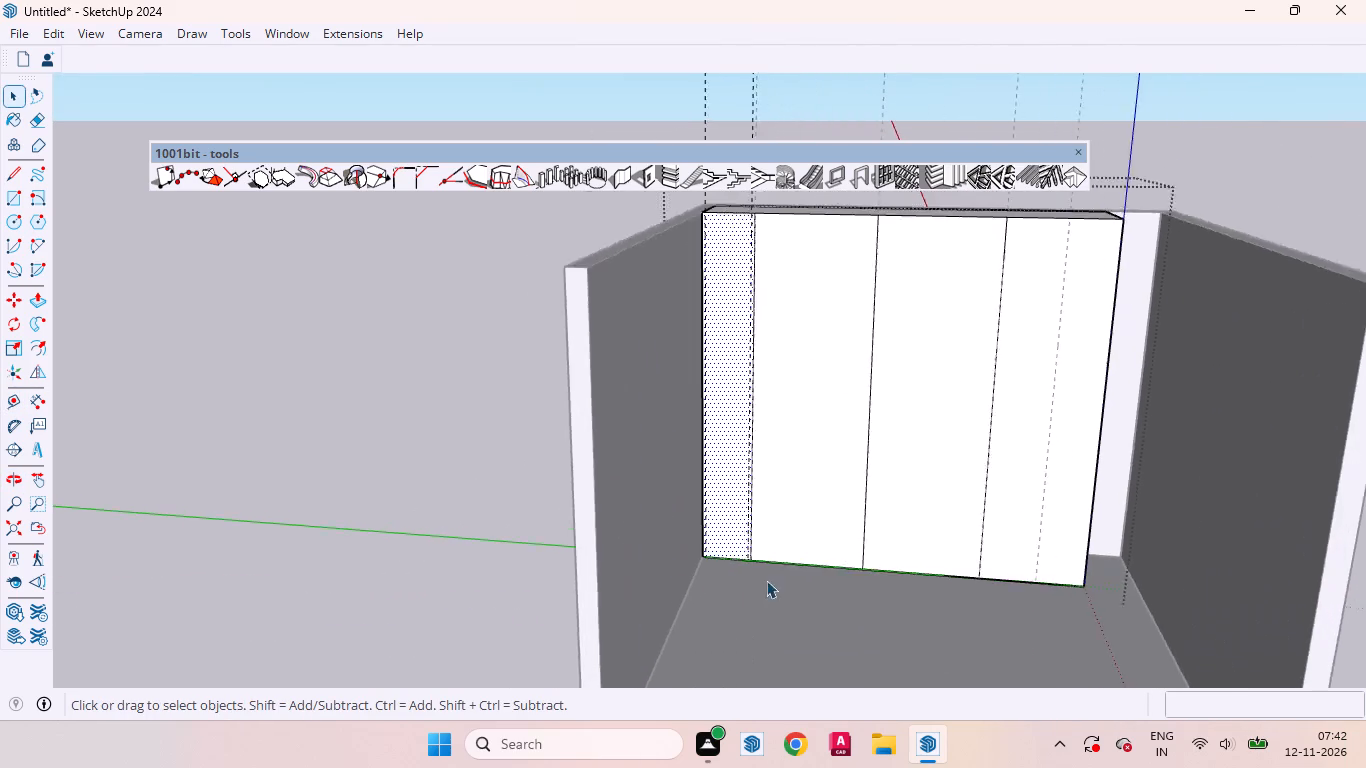
scroll(747, 580, up, 4)
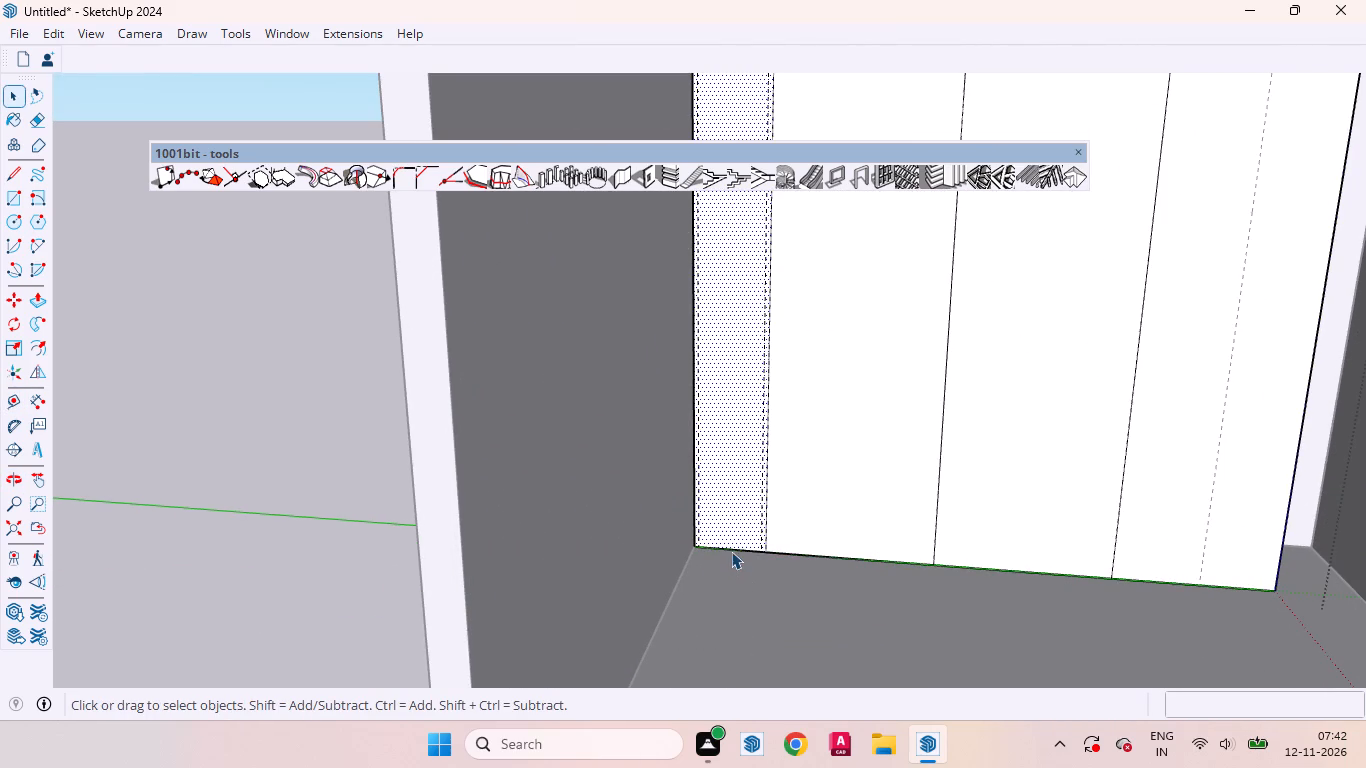
scroll(836, 640, down, 5)
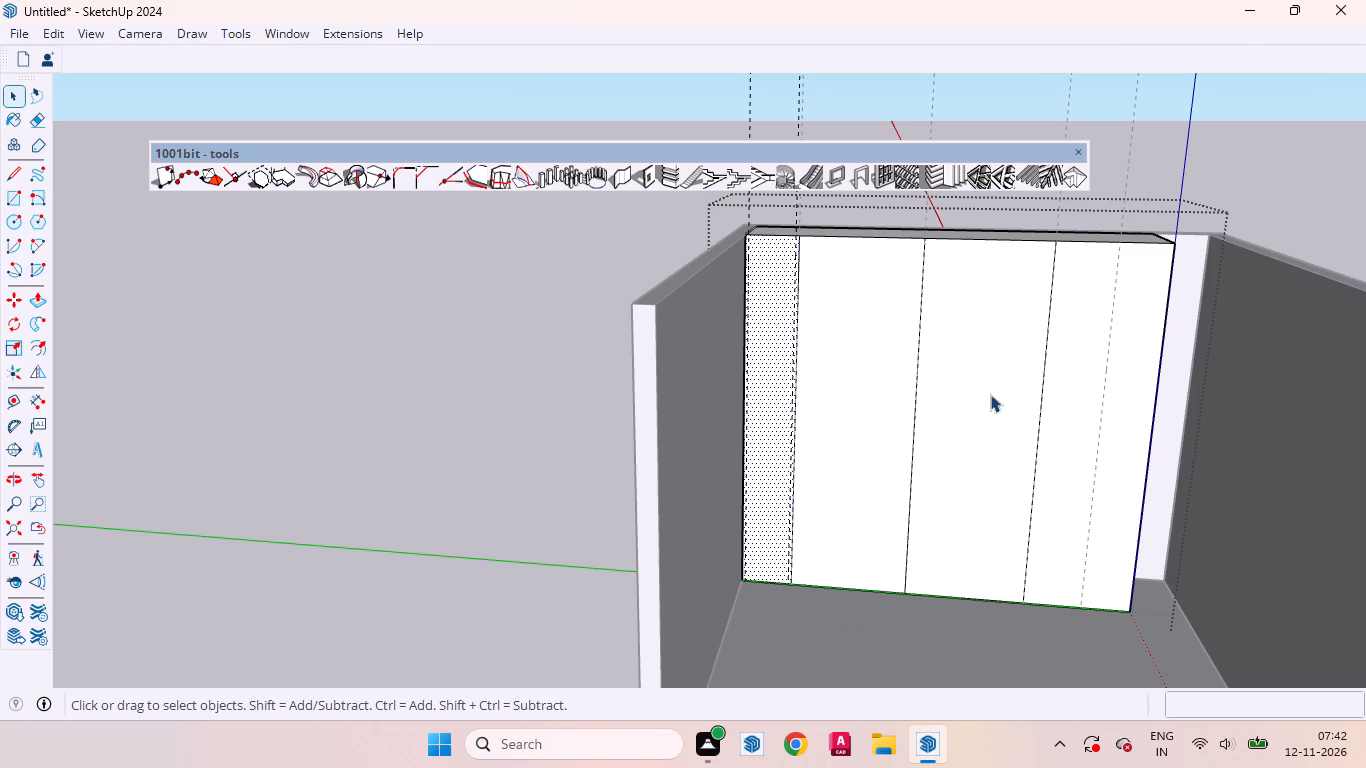
scroll(802, 229, up, 5)
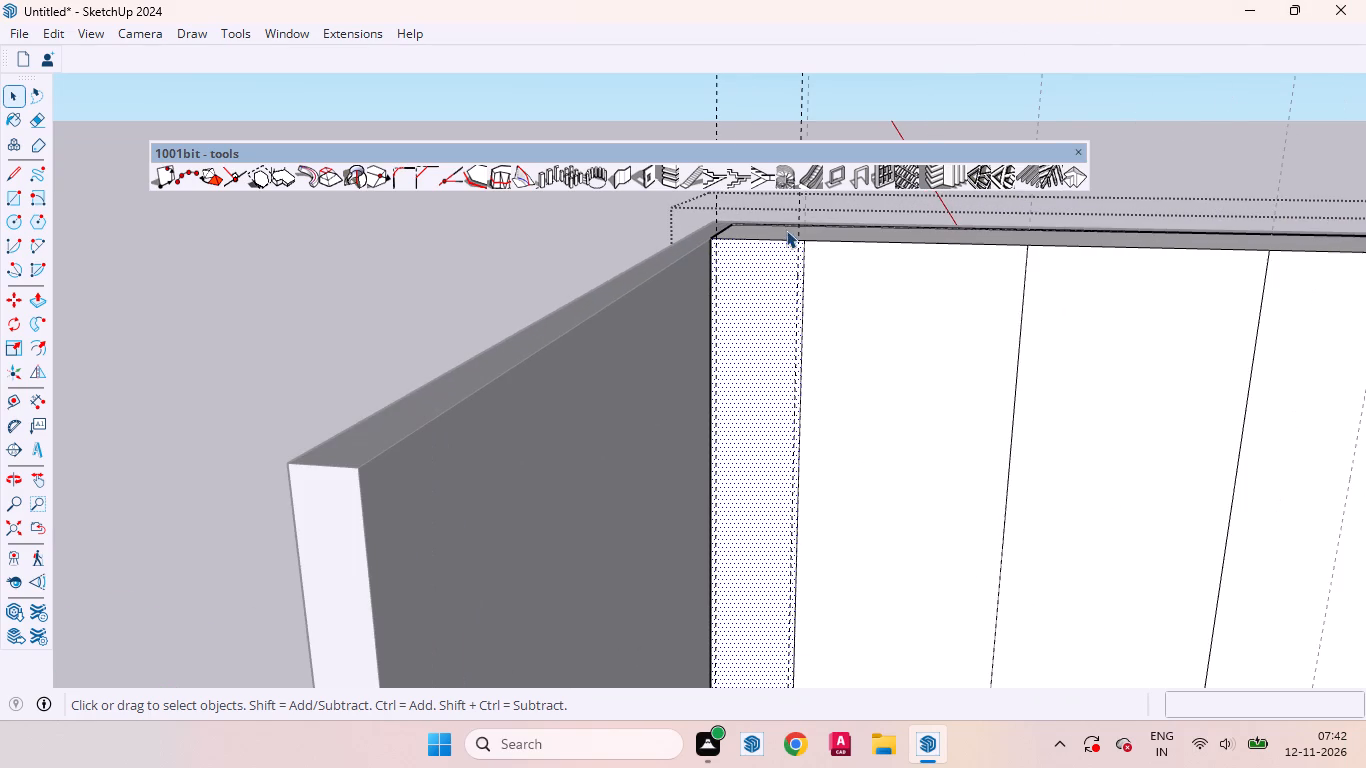
key(t)
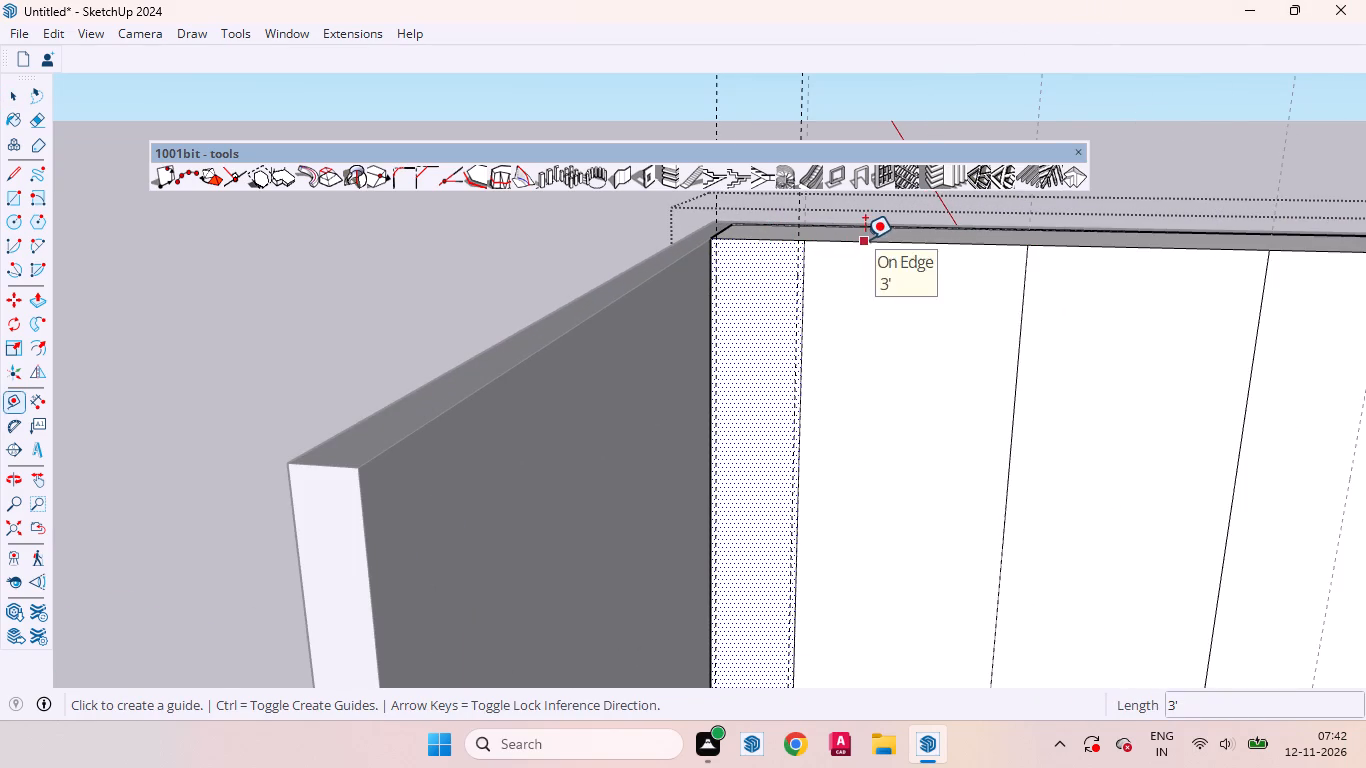
click(865, 239)
key(1)
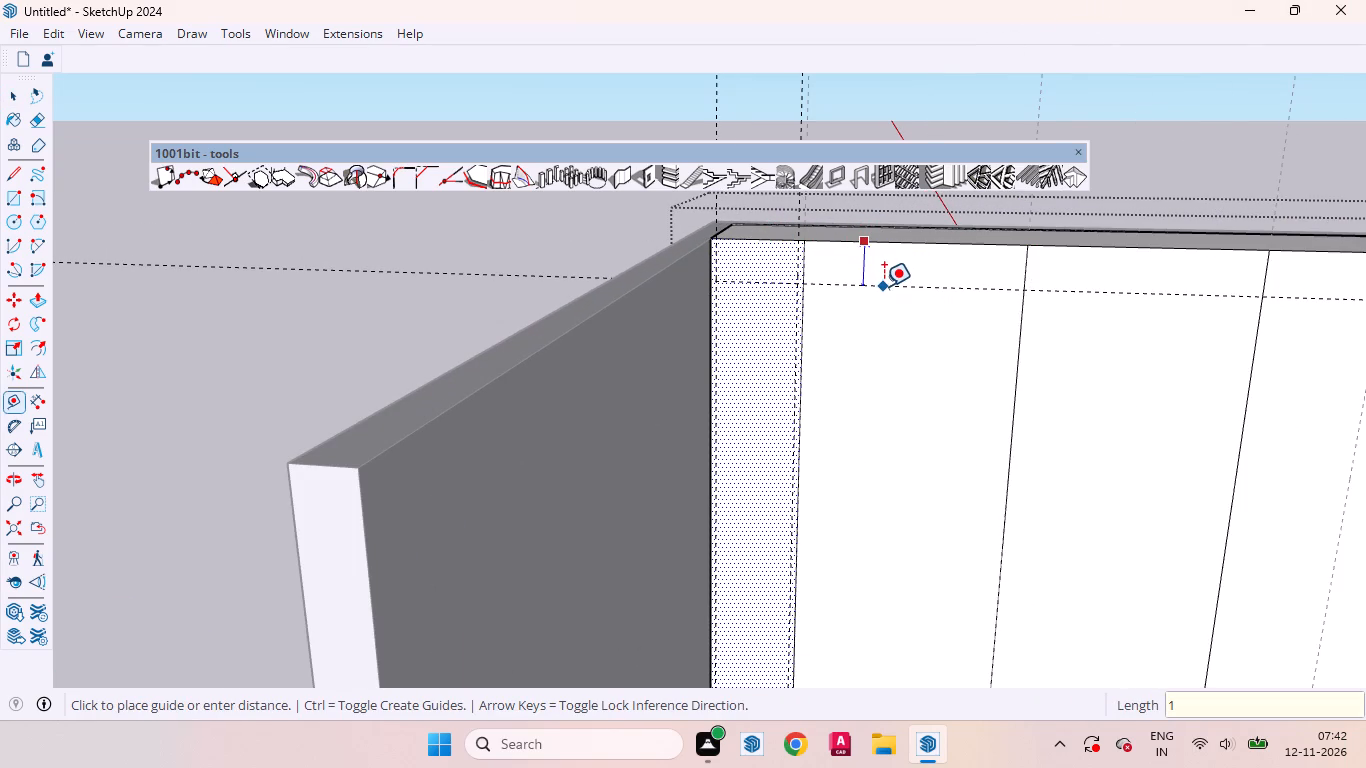
key(Return)
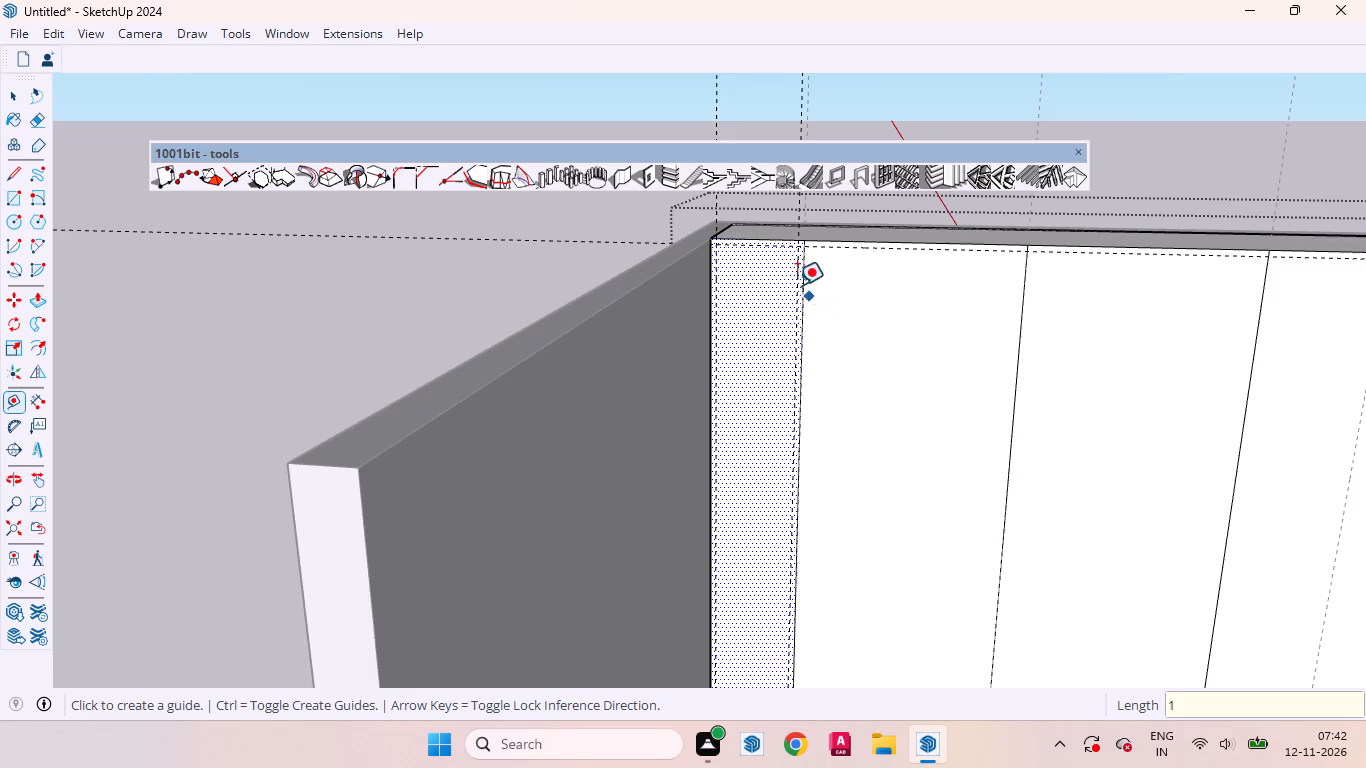
Copy all the bottom edges of the block's front face 4" straight up.
scroll(787, 228, down, 4)
scroll(802, 654, up, 15)
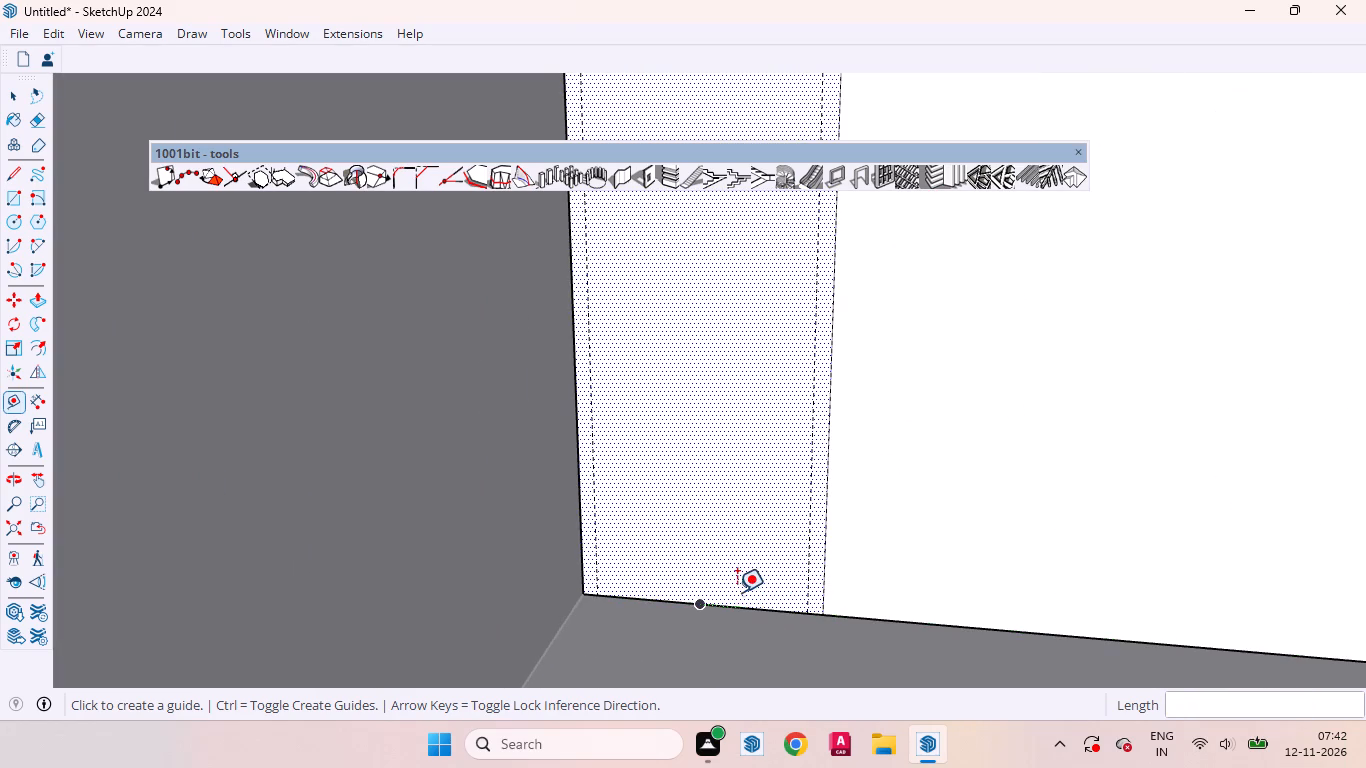
scroll(663, 512, down, 4)
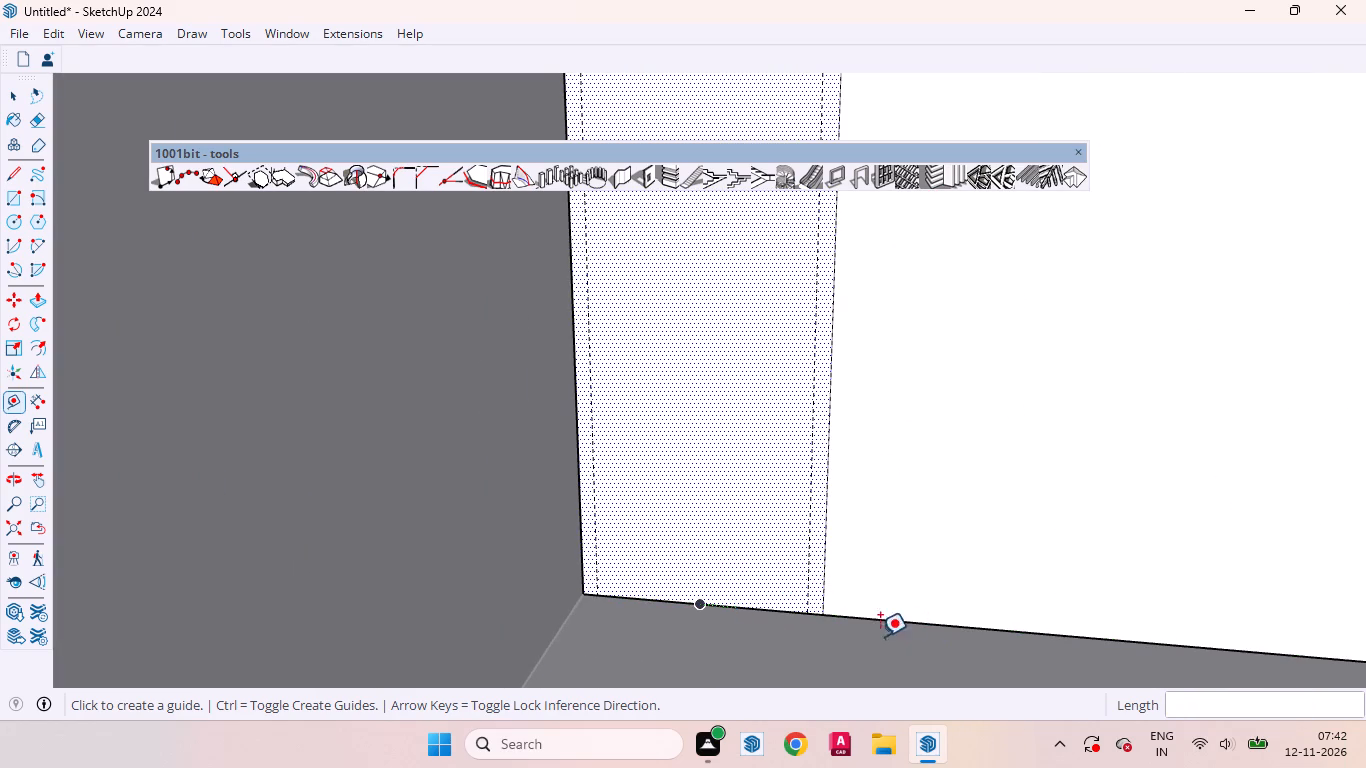
key(space)
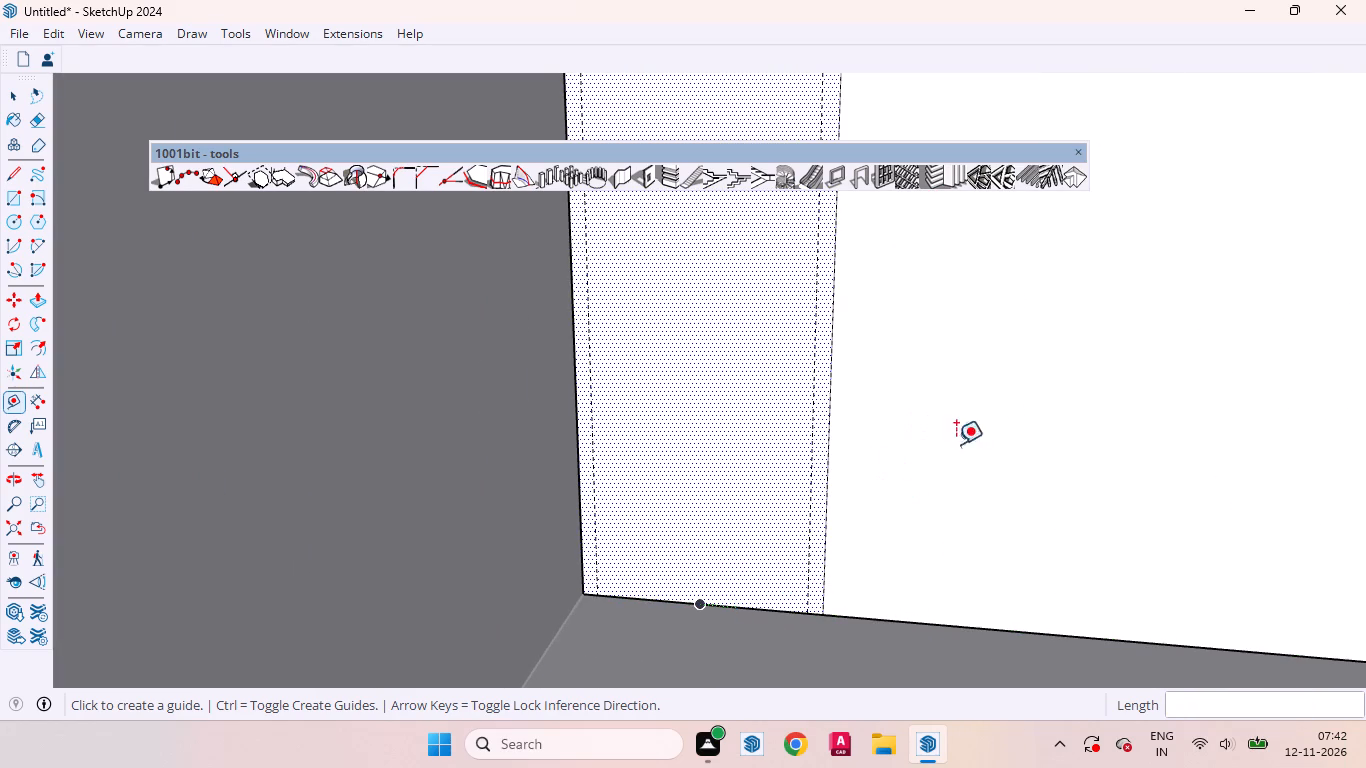
click(994, 418)
key(space)
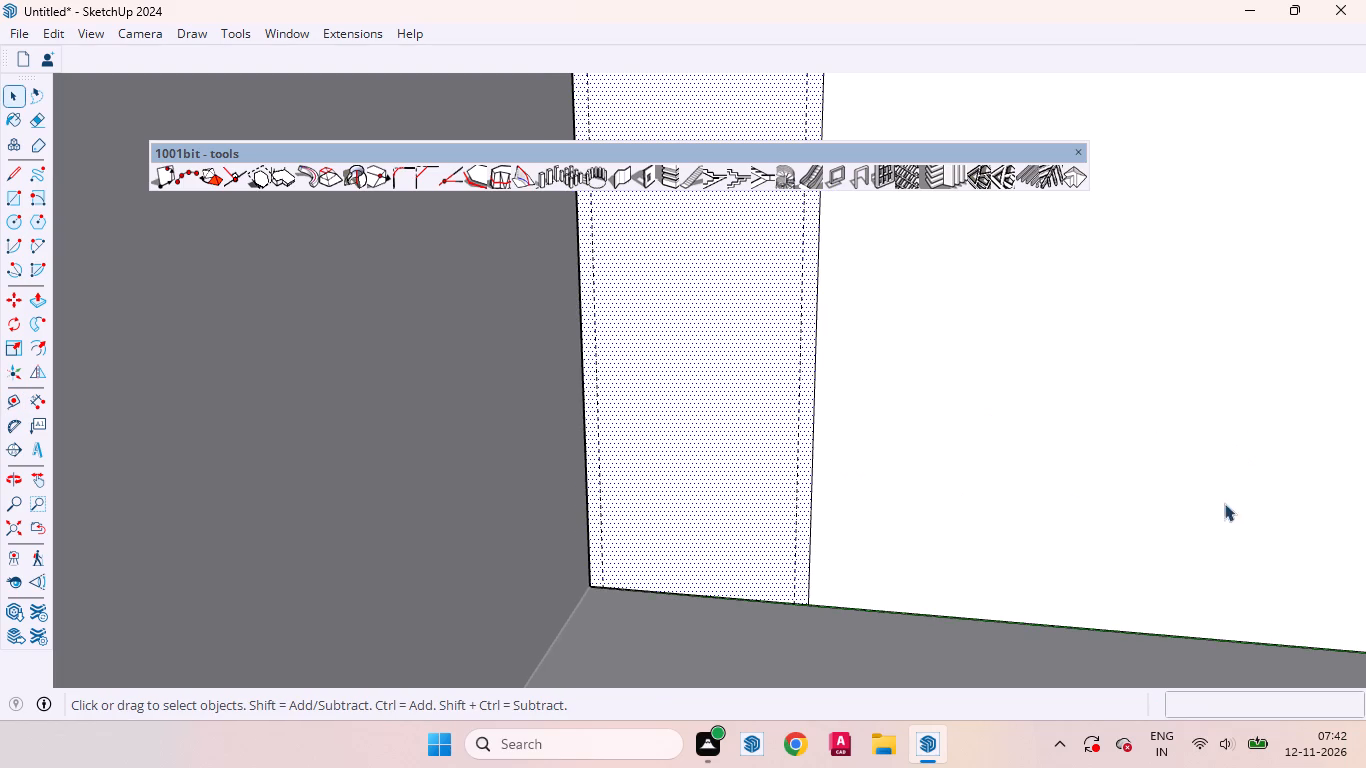
click(952, 618)
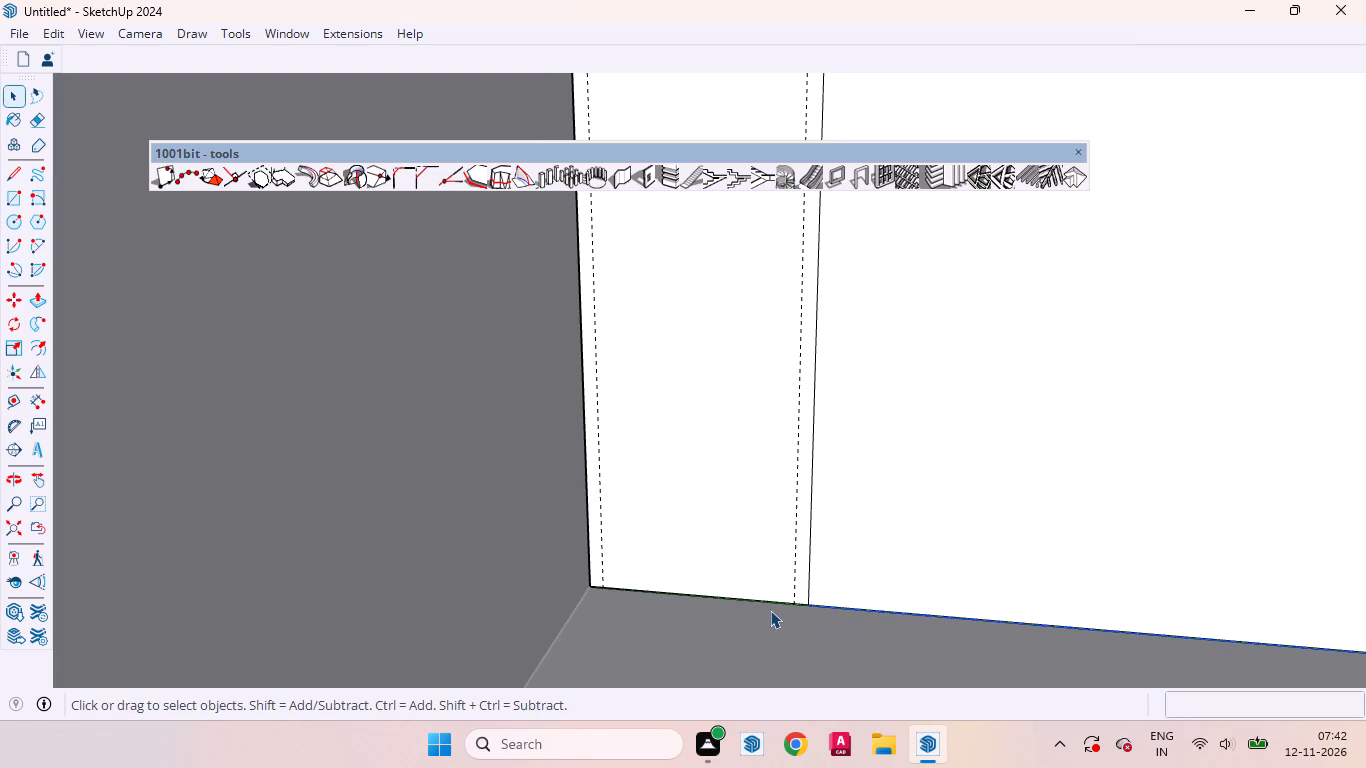
ctrl+scroll(783, 613, up, 7)
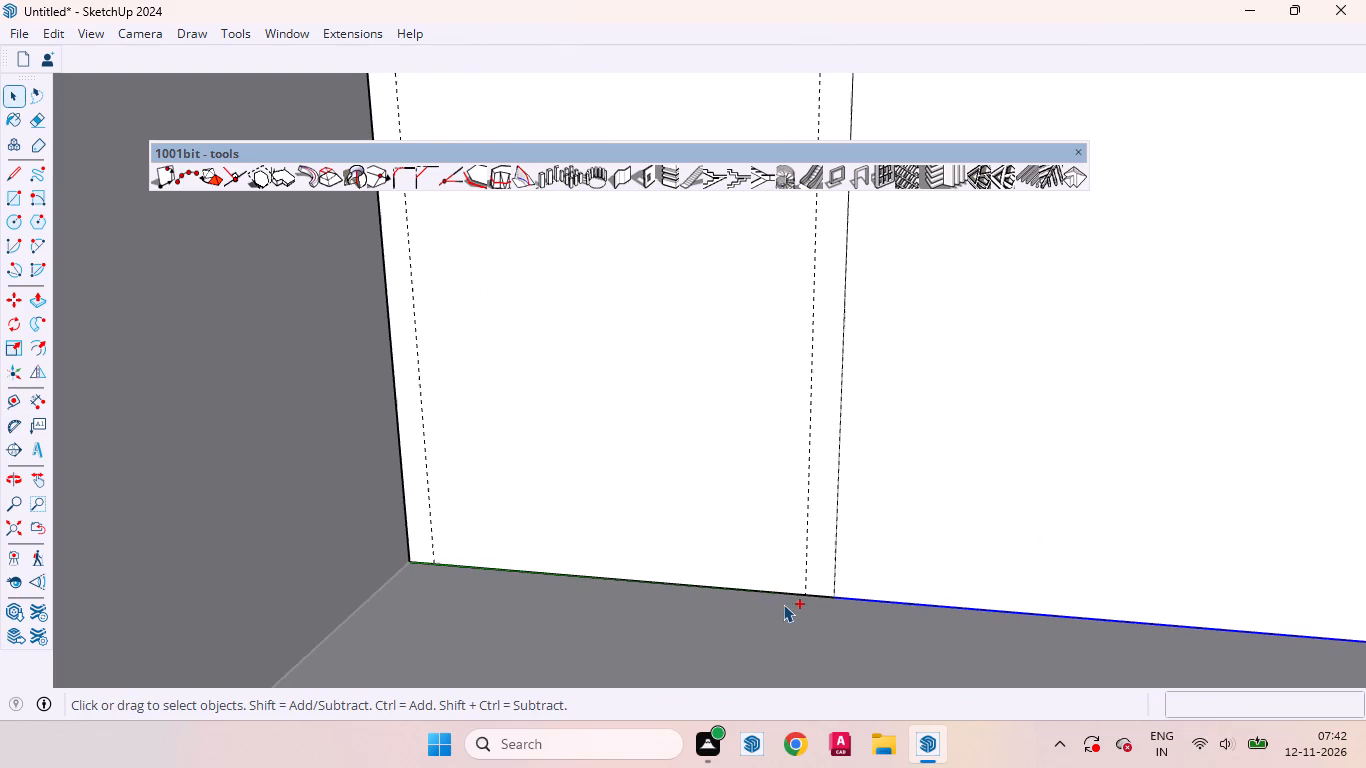
ctrl+click(778, 593)
ctrl+scroll(625, 657, down, 12)
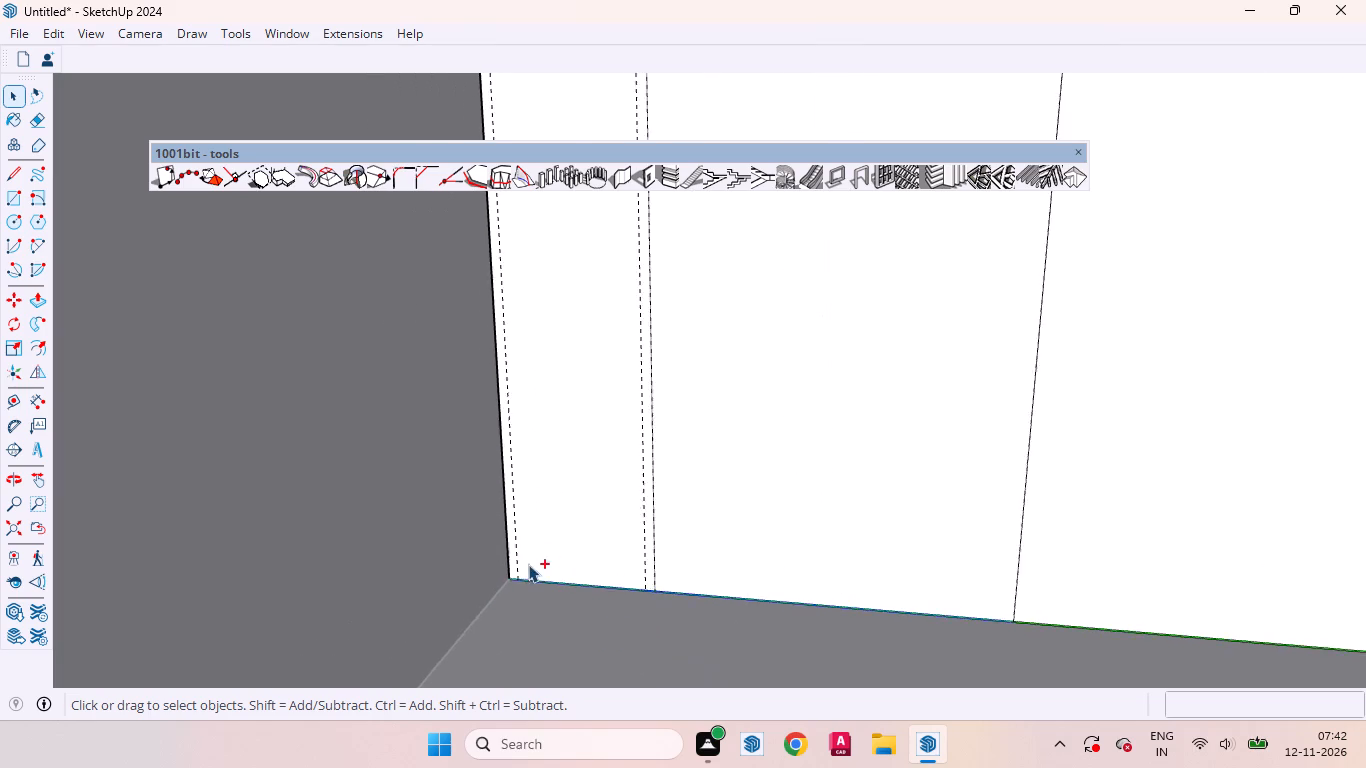
ctrl+scroll(528, 564, down, 4)
ctrl+scroll(876, 588, up, 10)
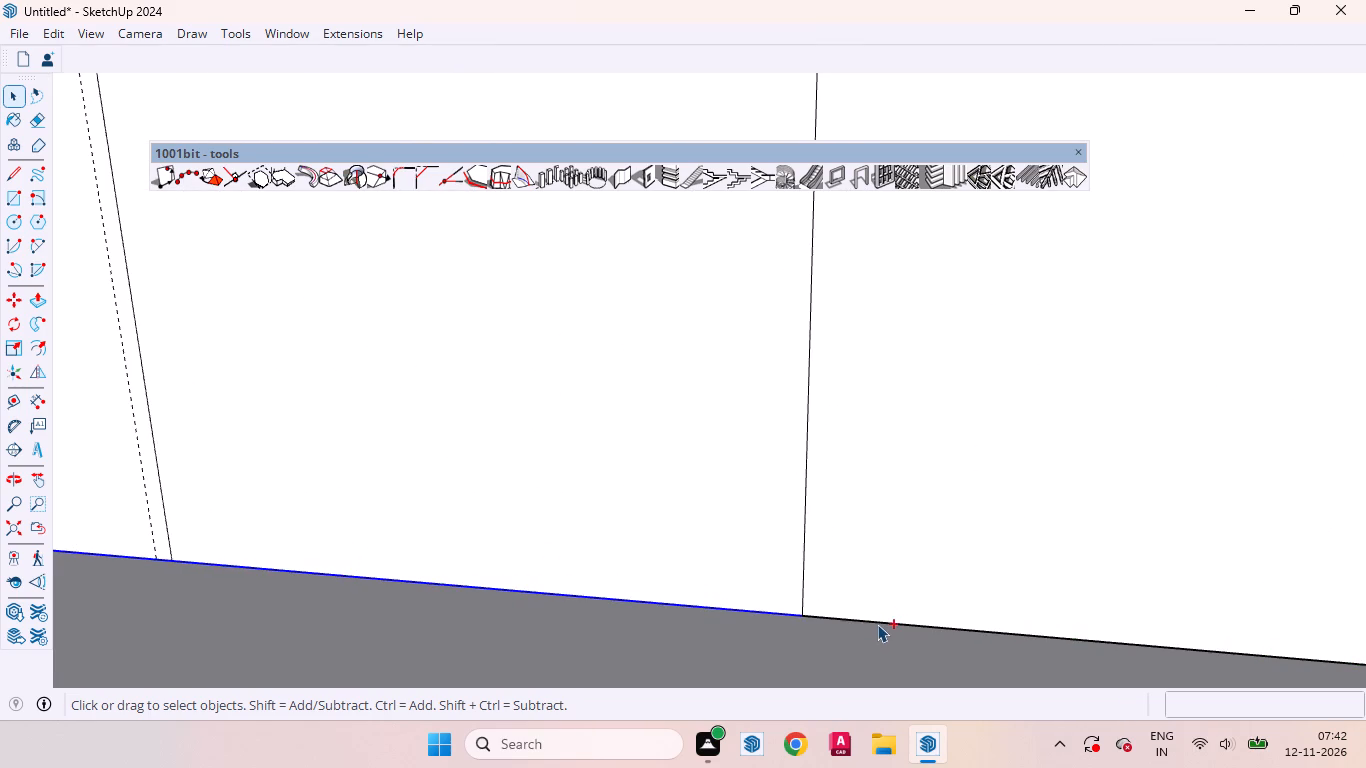
ctrl+click(877, 623)
ctrl+scroll(655, 512, down, 10)
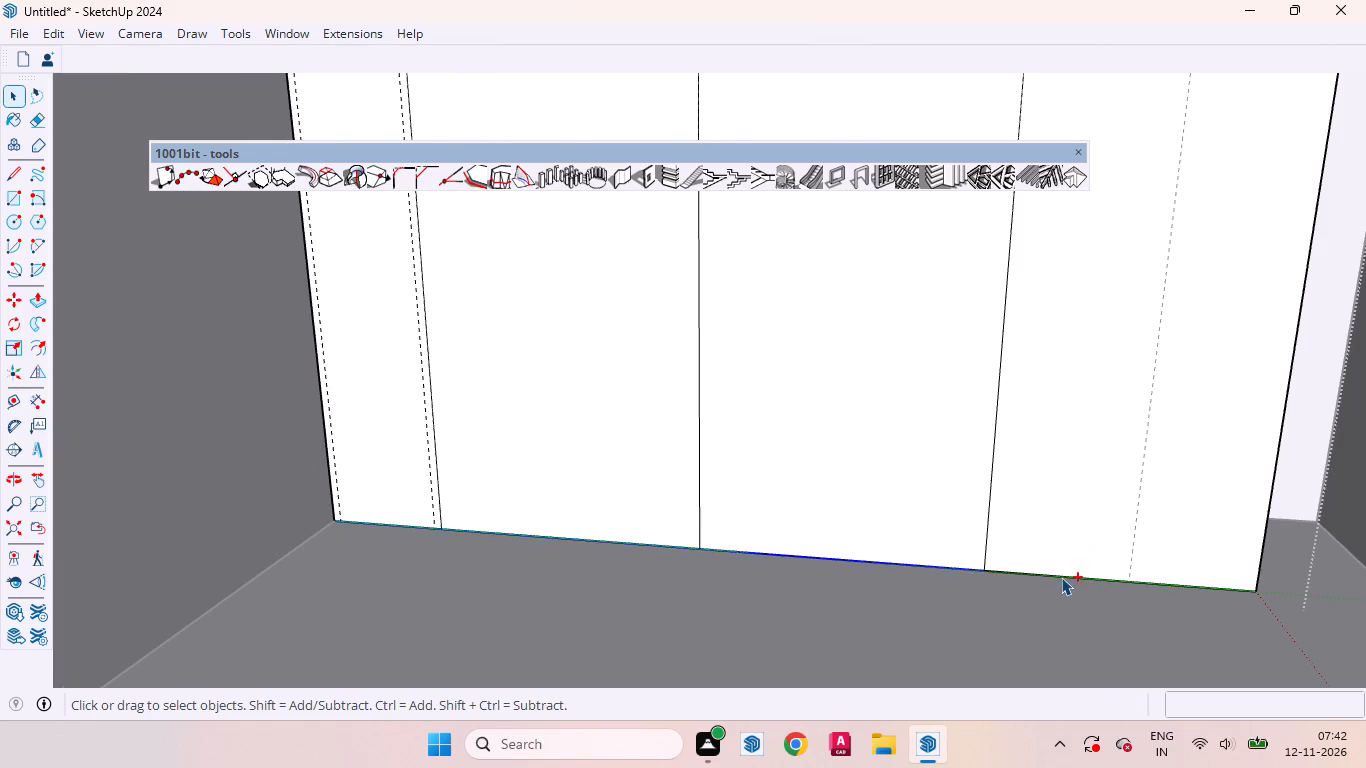
ctrl+click(1061, 577)
ctrl+click(1192, 585)
ctrl+scroll(1135, 584, up, 4)
scroll(932, 647, down, 6)
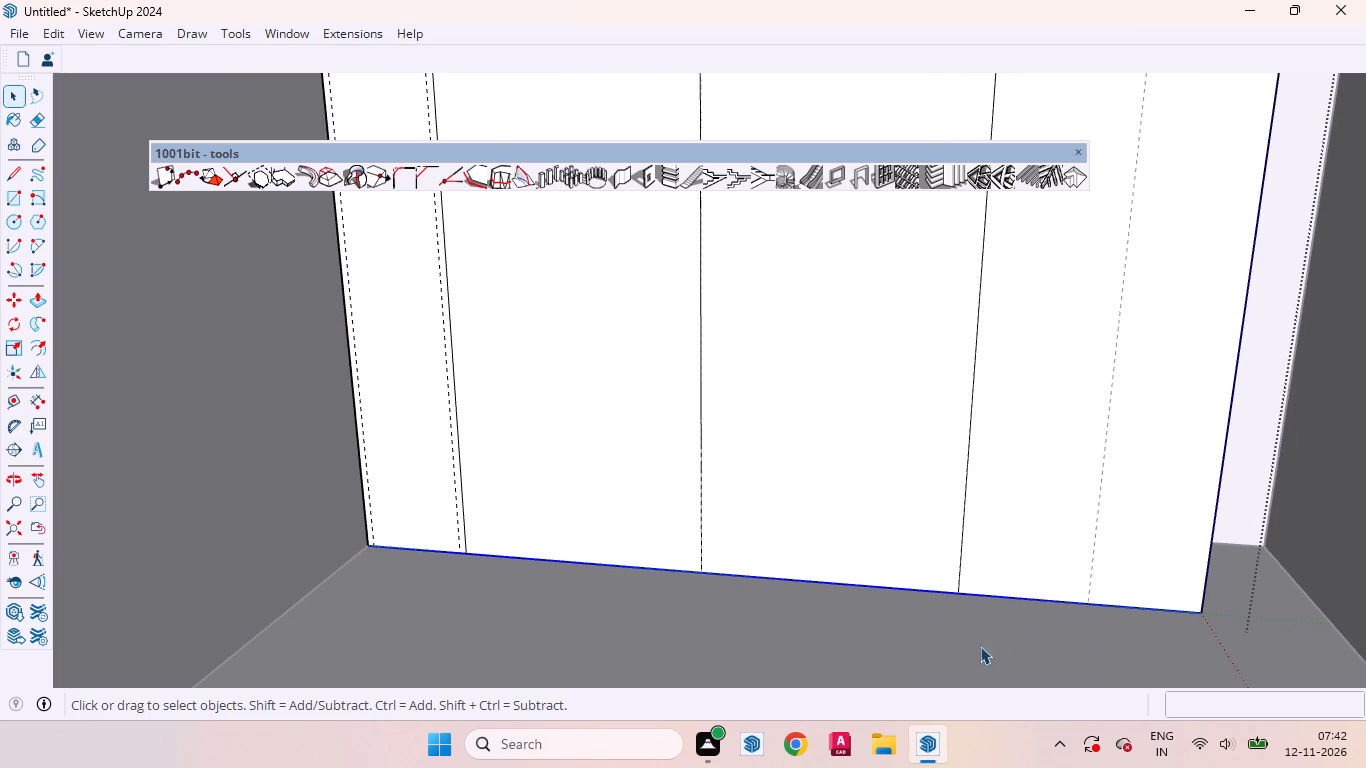
click(867, 555)
key(m)
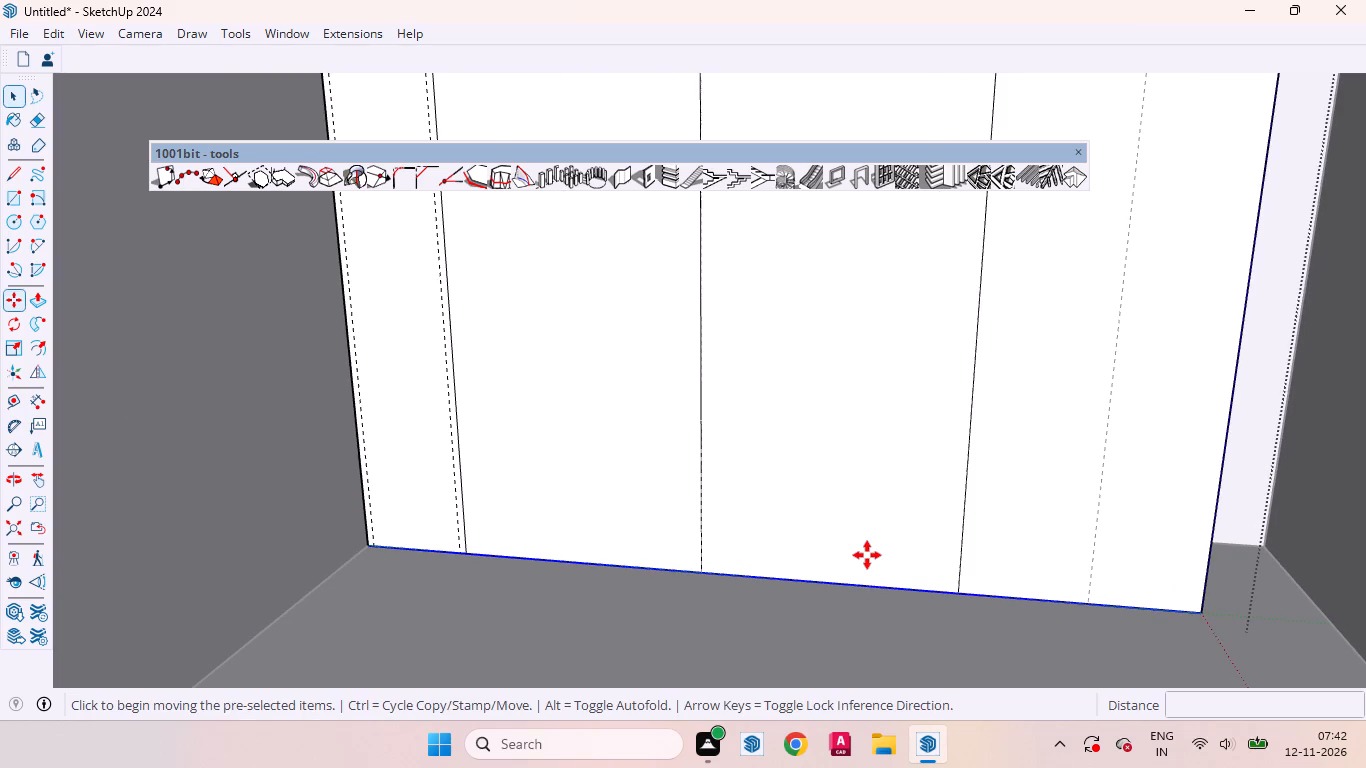
click(850, 551)
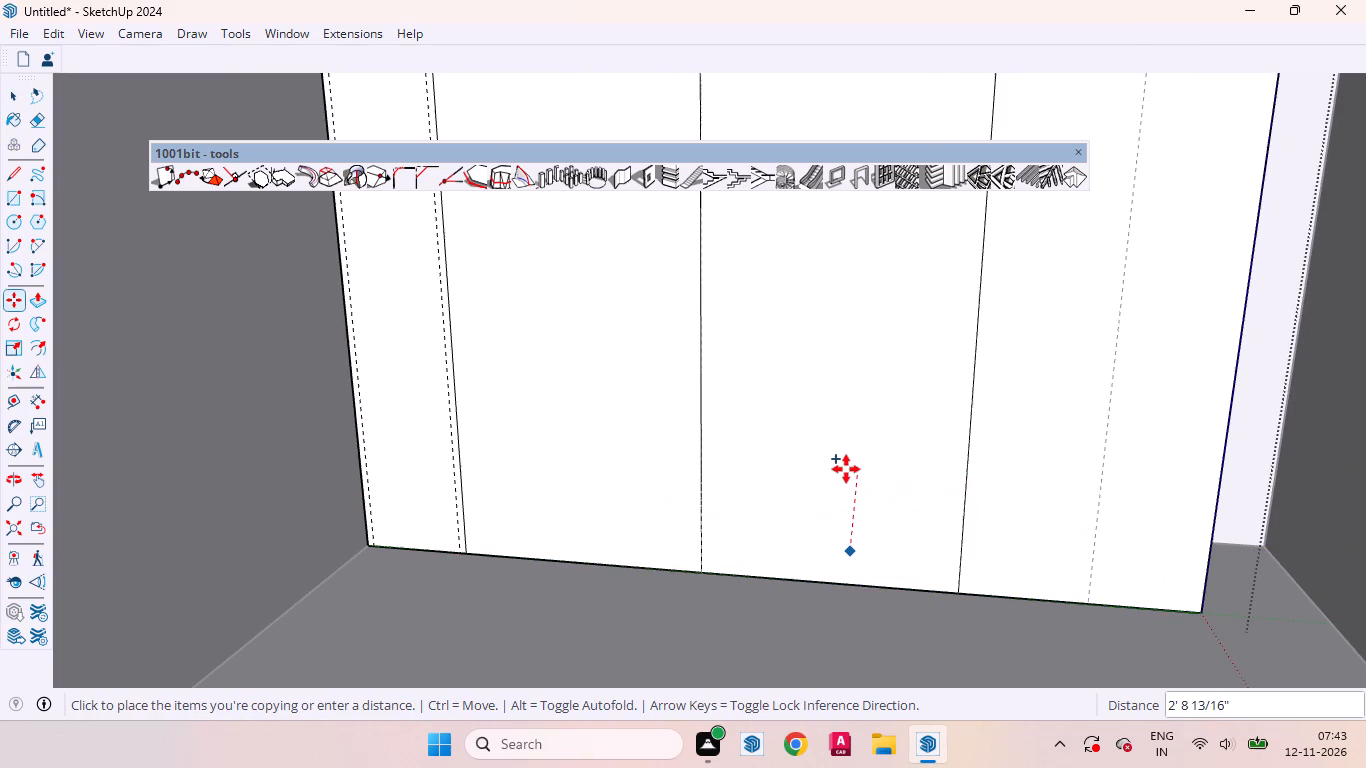
key(Up)
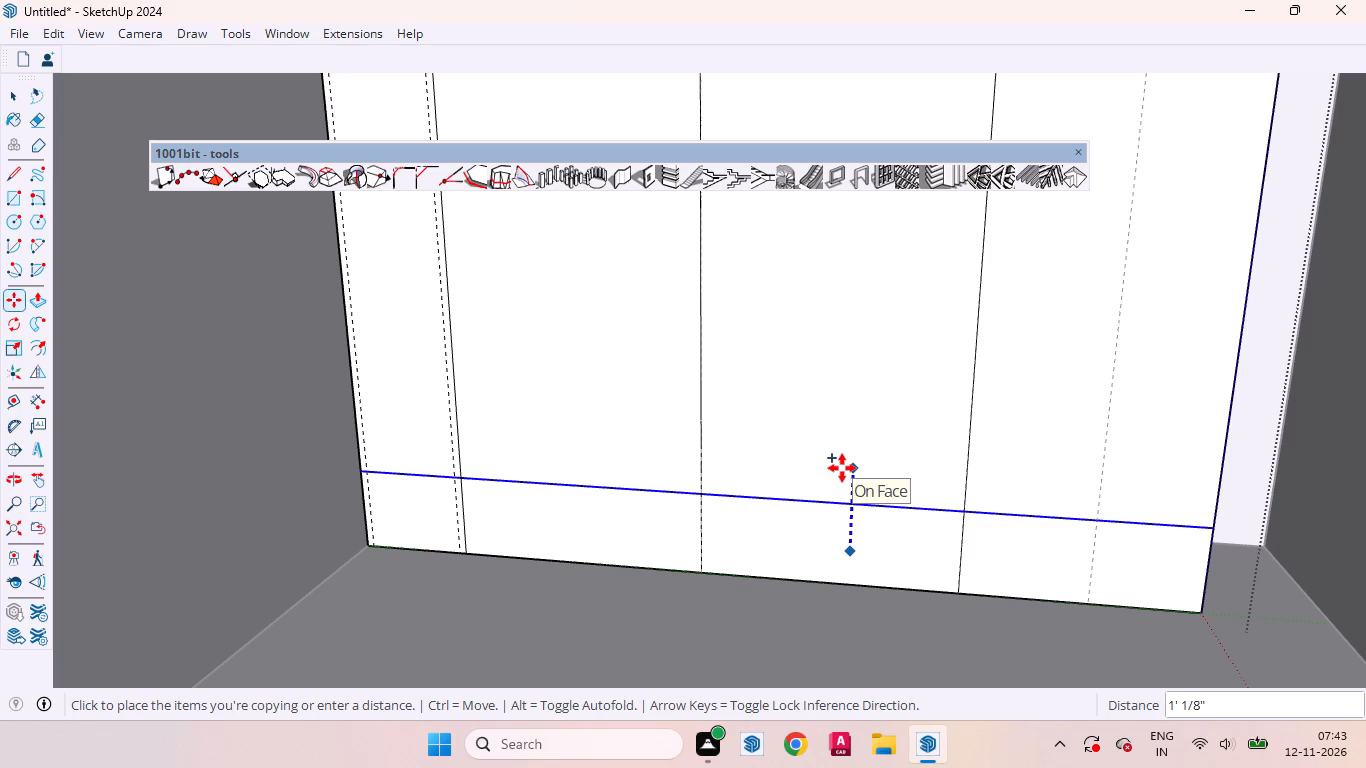
key(4)
key(Return)
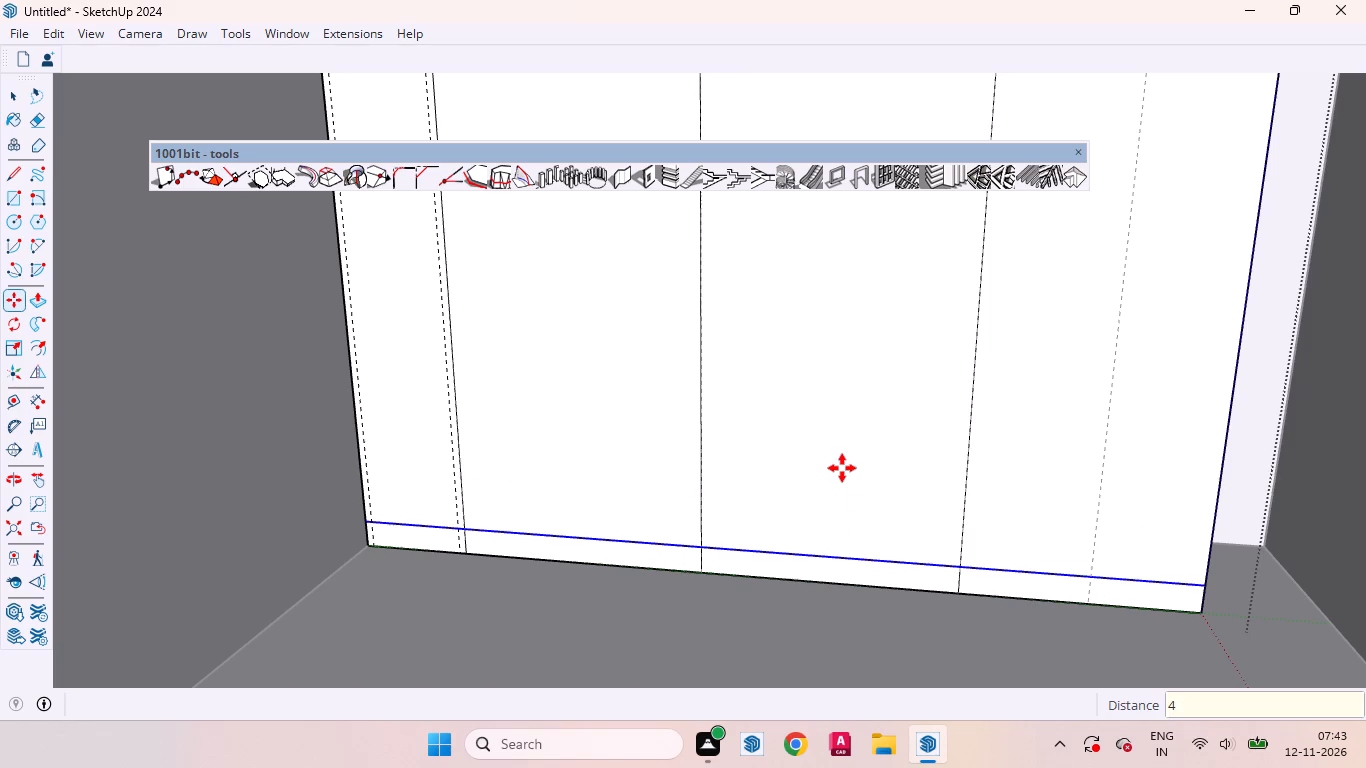
Push the four 4" high strip faces along the bottom of the block's front inward by 2" with Push/Pull.
key(space)
click(848, 574)
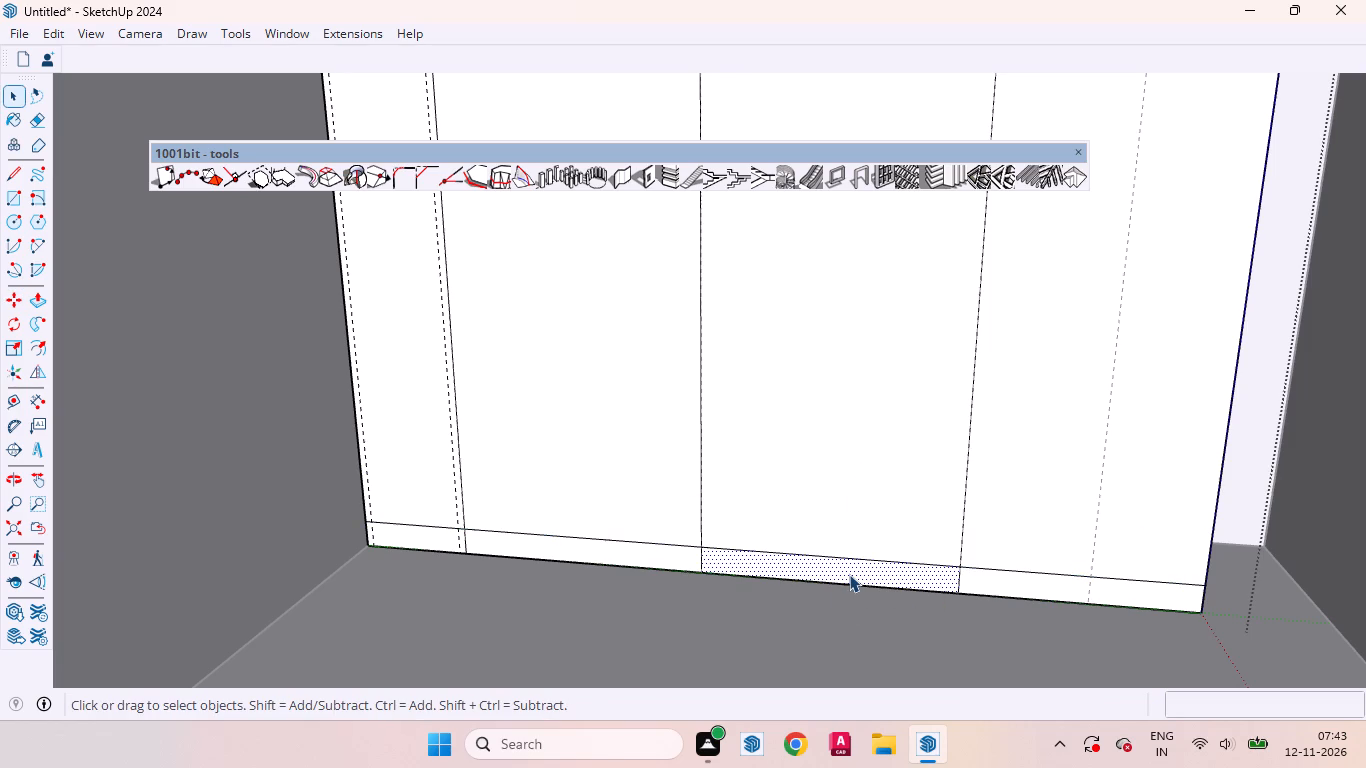
key(p)
click(849, 574)
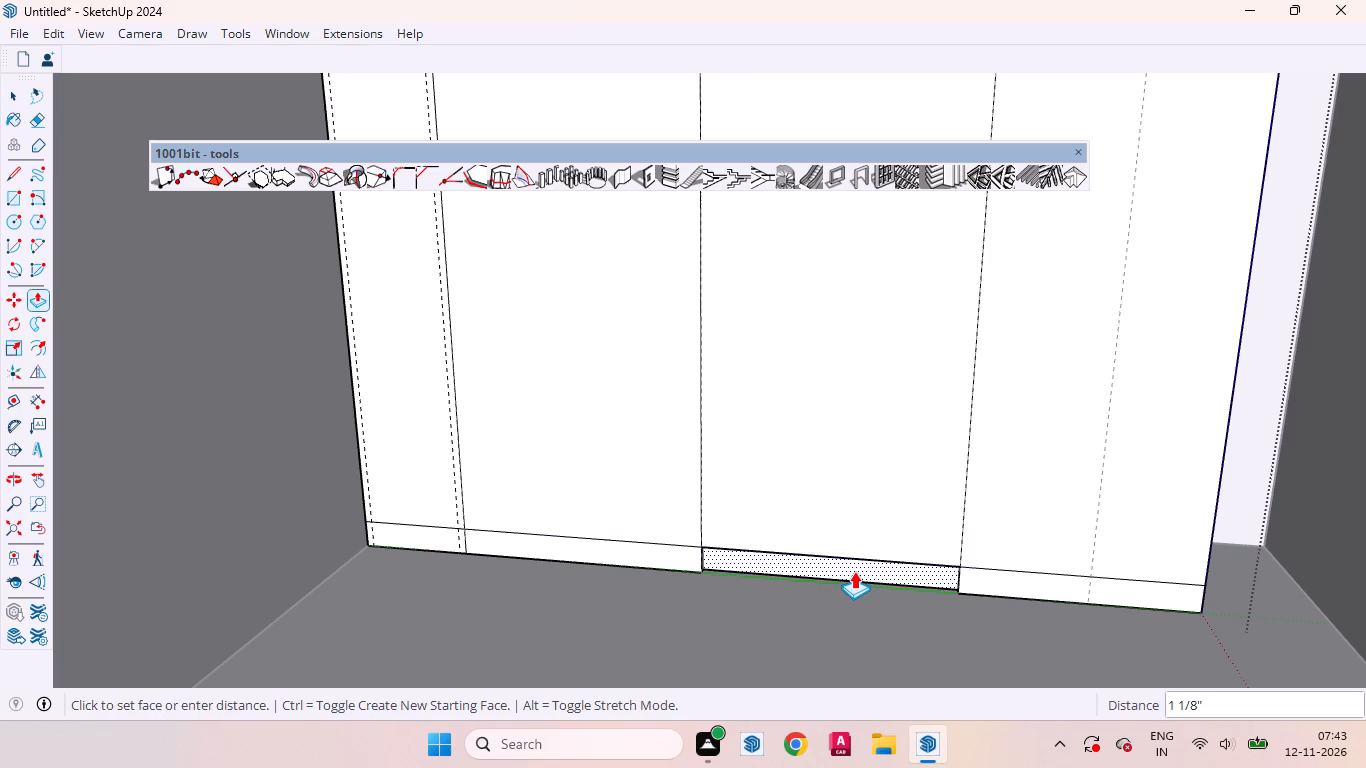
key(2)
key(Return)
double_click(989, 576)
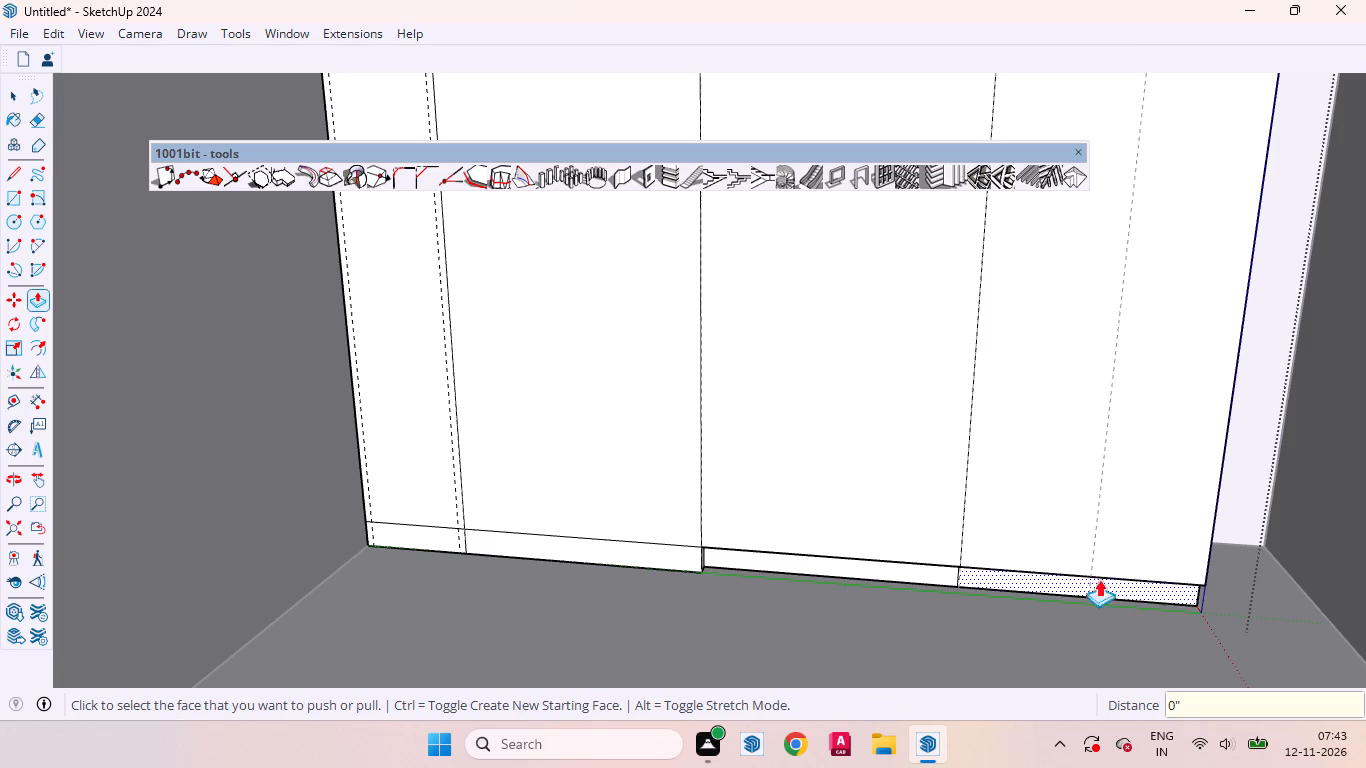
double_click(666, 555)
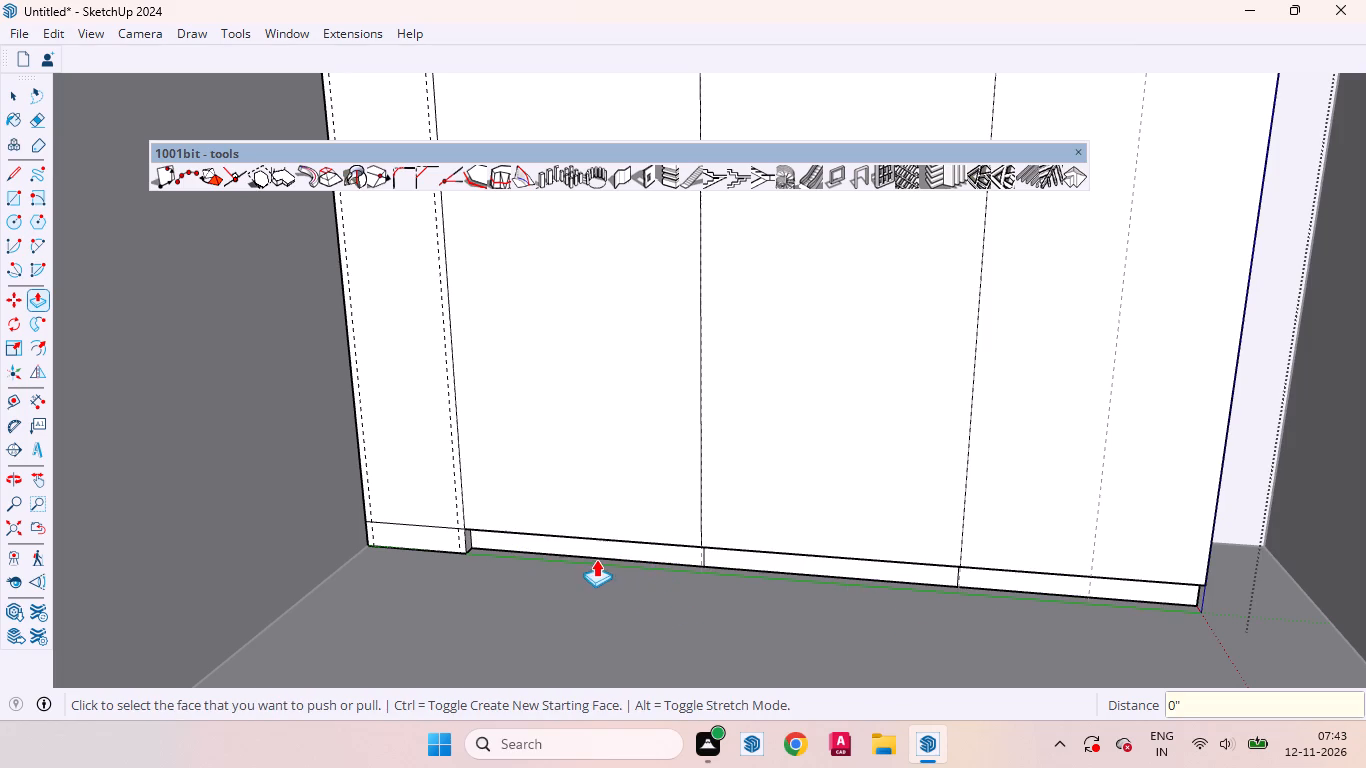
double_click(421, 543)
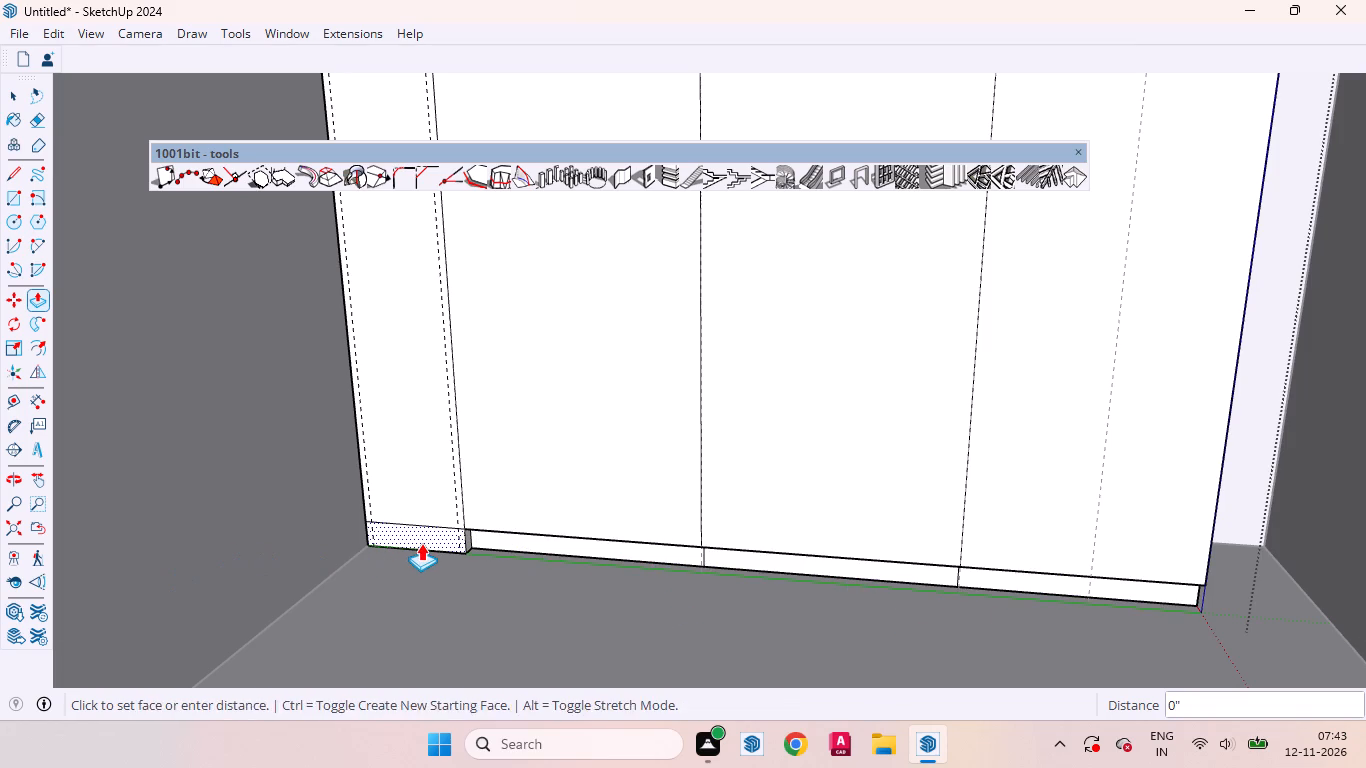
key(space)
Erase the three short vertical dividing lines on the recessed base strip so it forms one continuous face.
scroll(682, 571, up, 4)
middle_drag(696, 574, 702, 546)
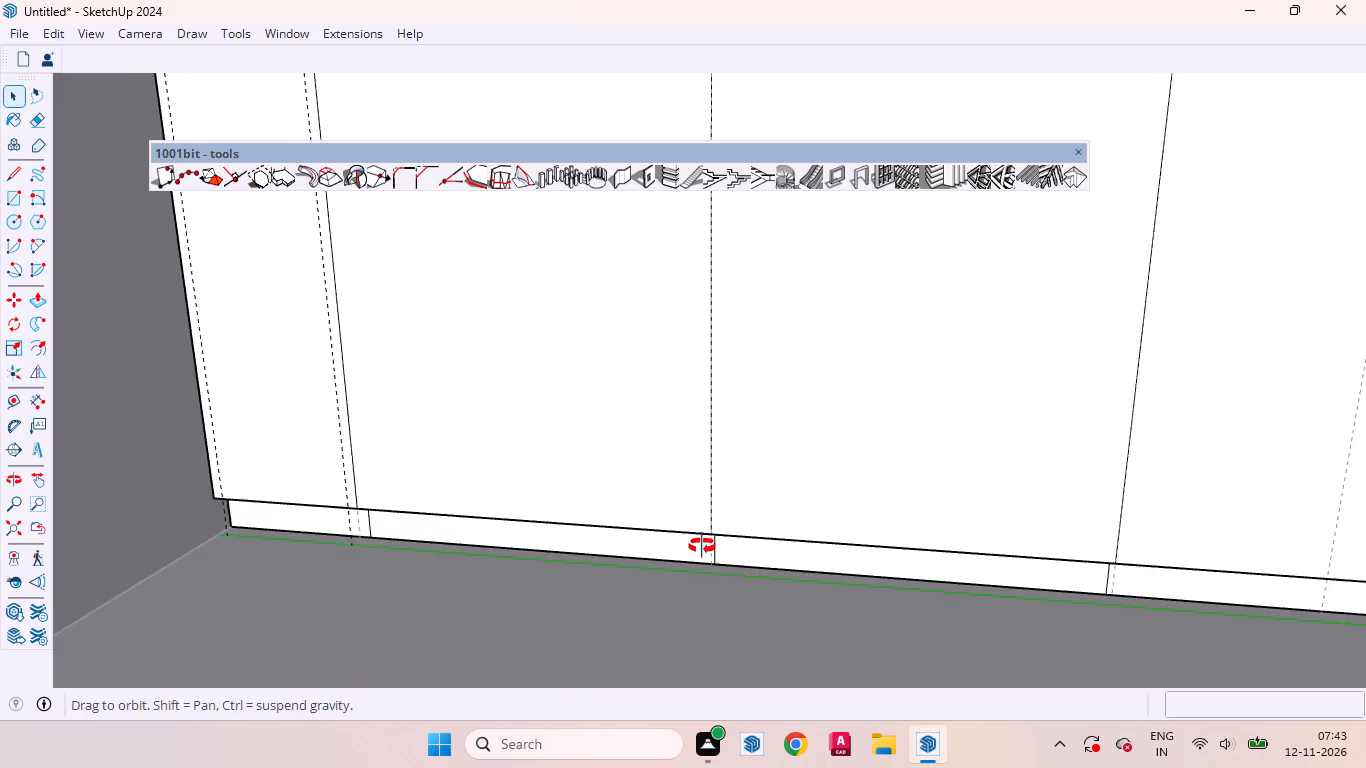
middle_drag(702, 546, 714, 482)
scroll(717, 481, up, 3)
click(734, 465)
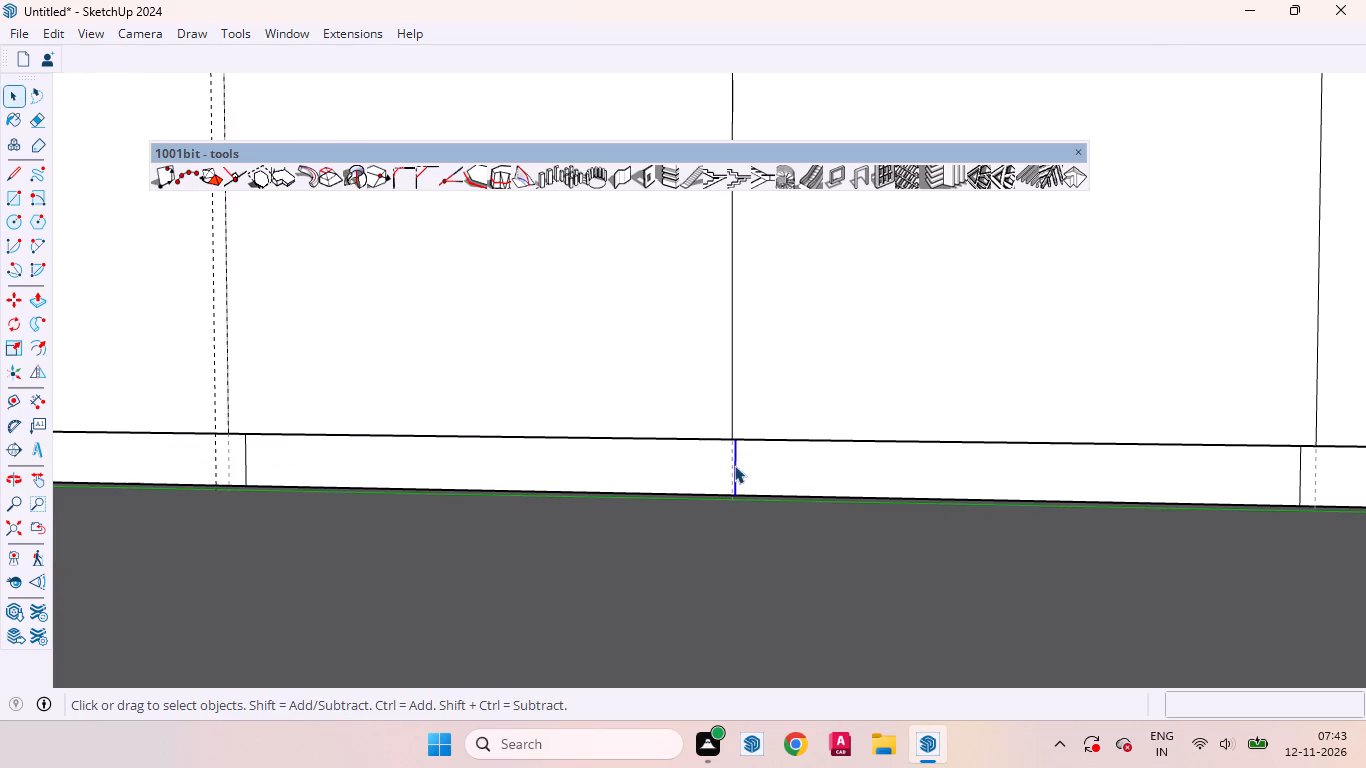
right_click(735, 462)
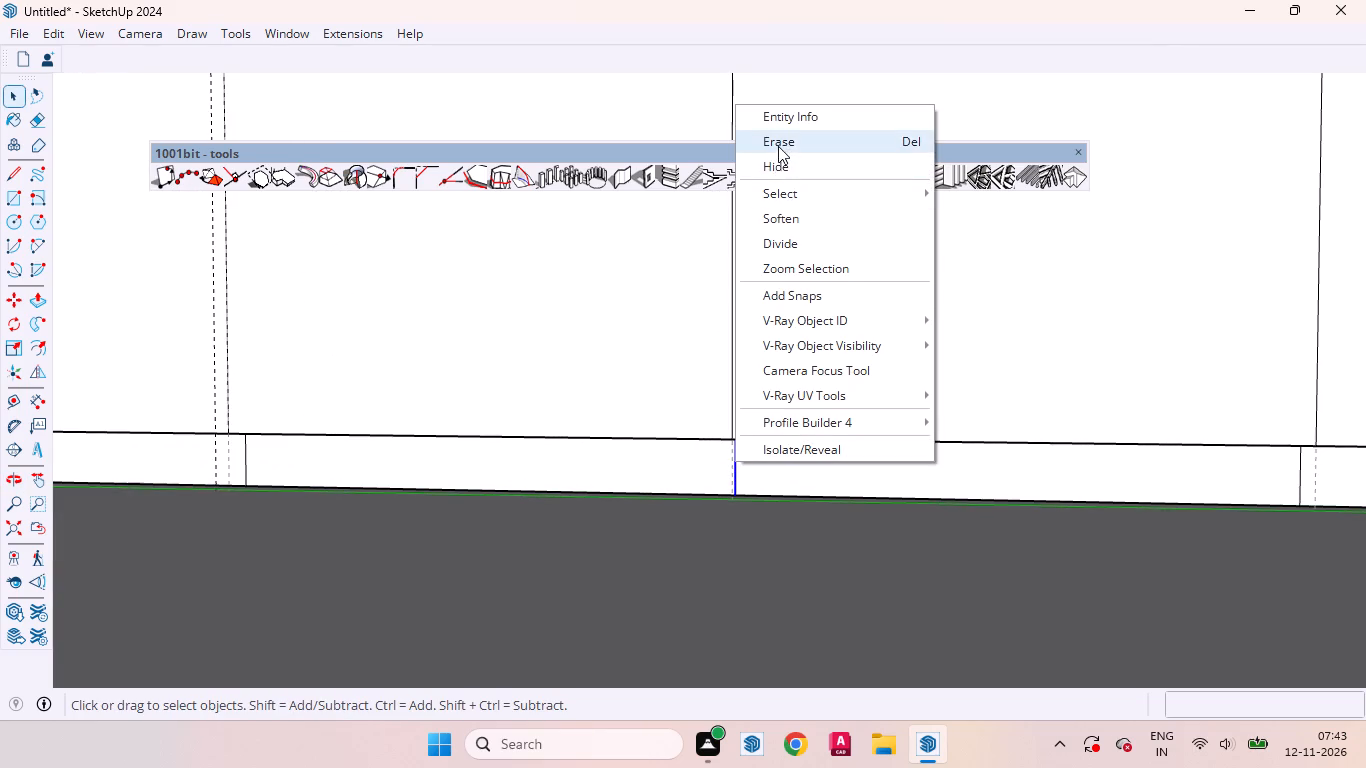
click(778, 146)
click(243, 457)
right_click(243, 457)
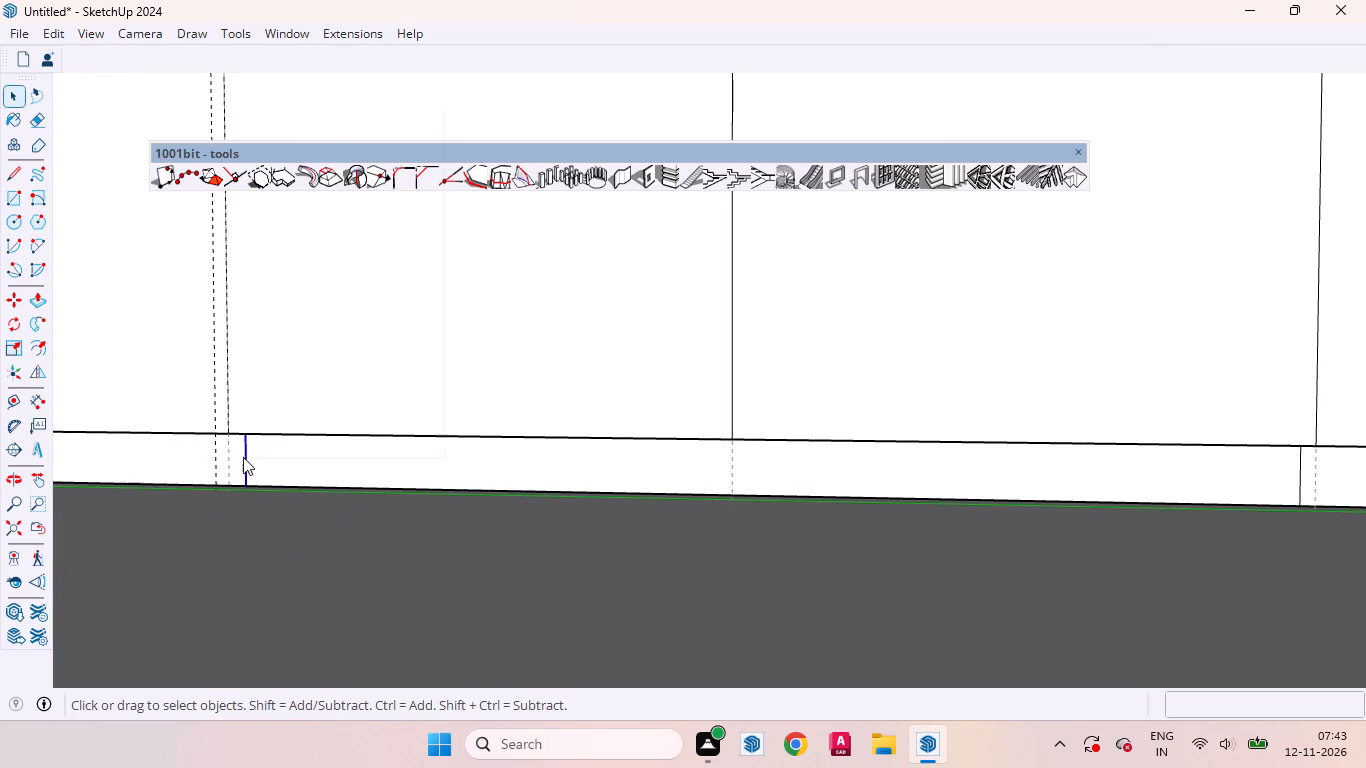
click(296, 138)
scroll(319, 603, down, 11)
scroll(929, 567, up, 8)
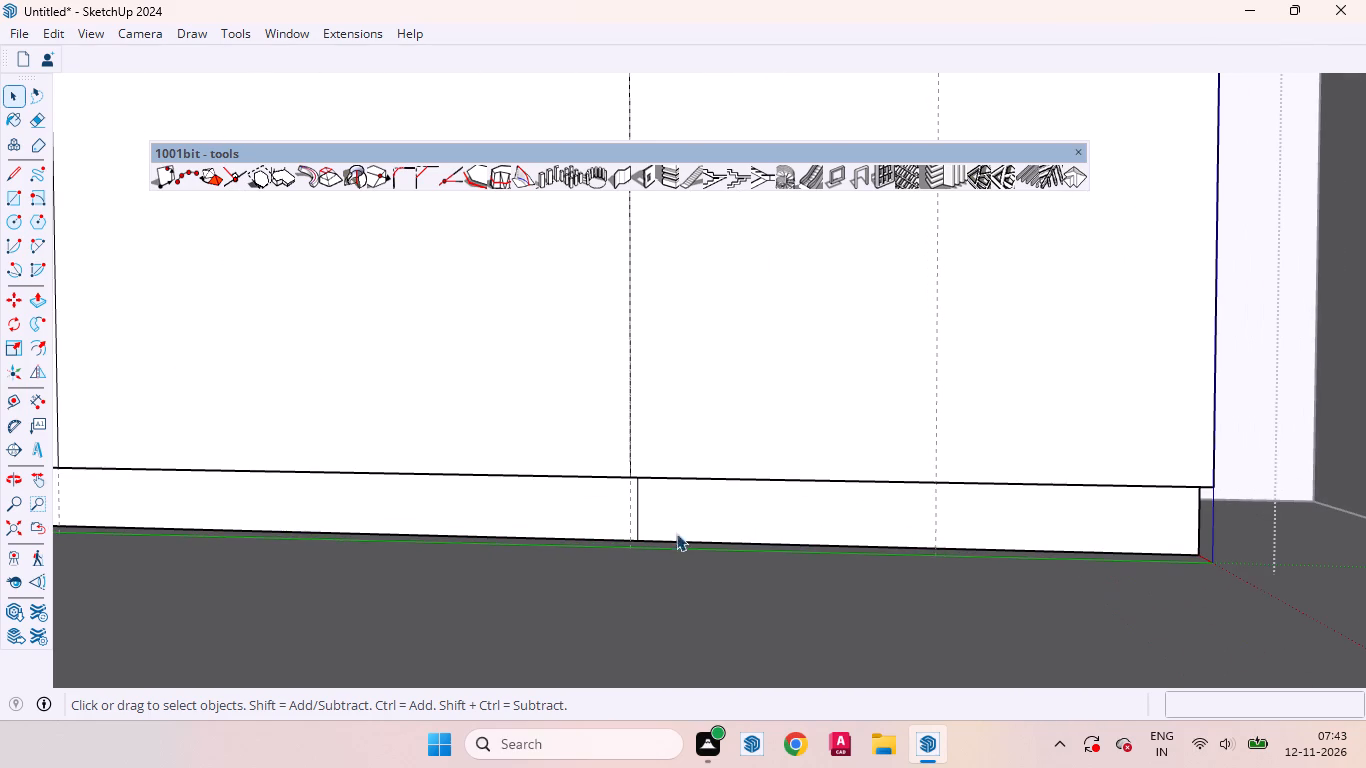
click(638, 504)
right_click(638, 500)
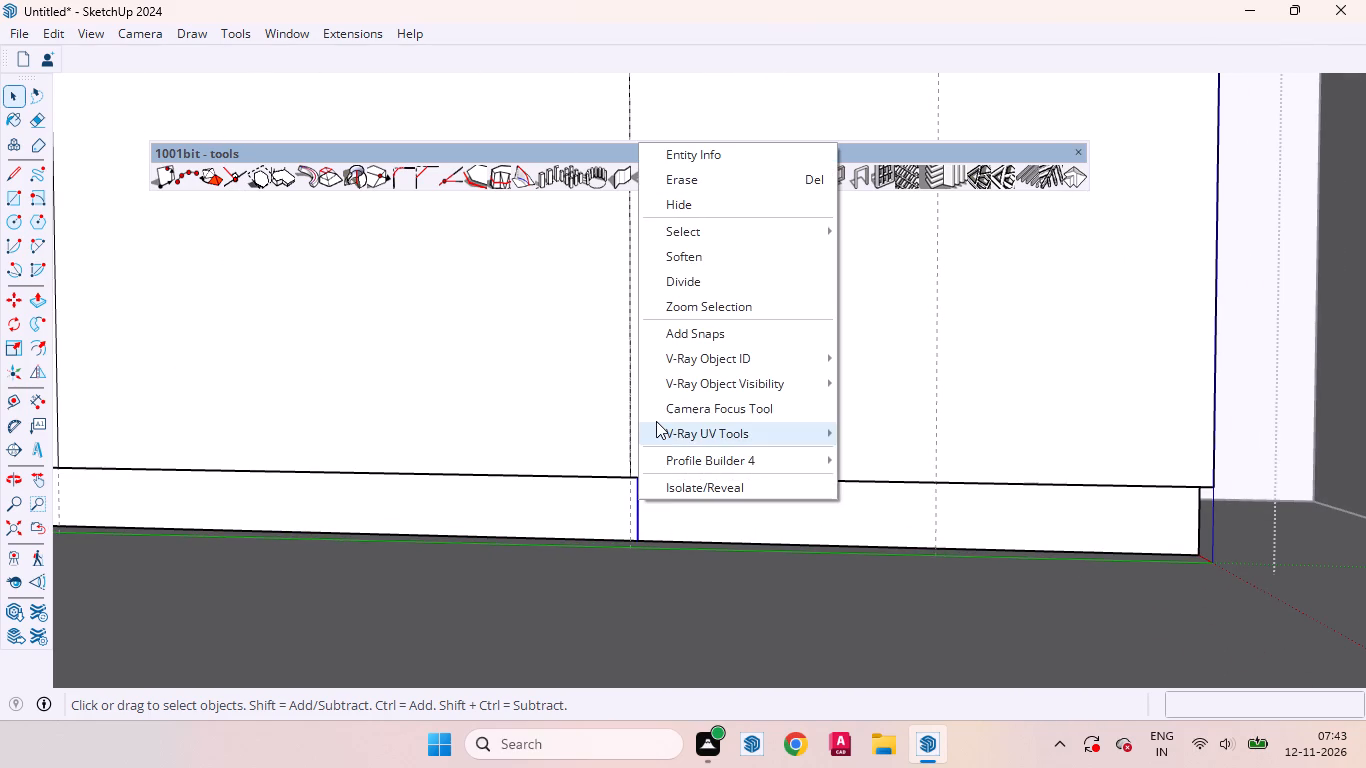
click(671, 185)
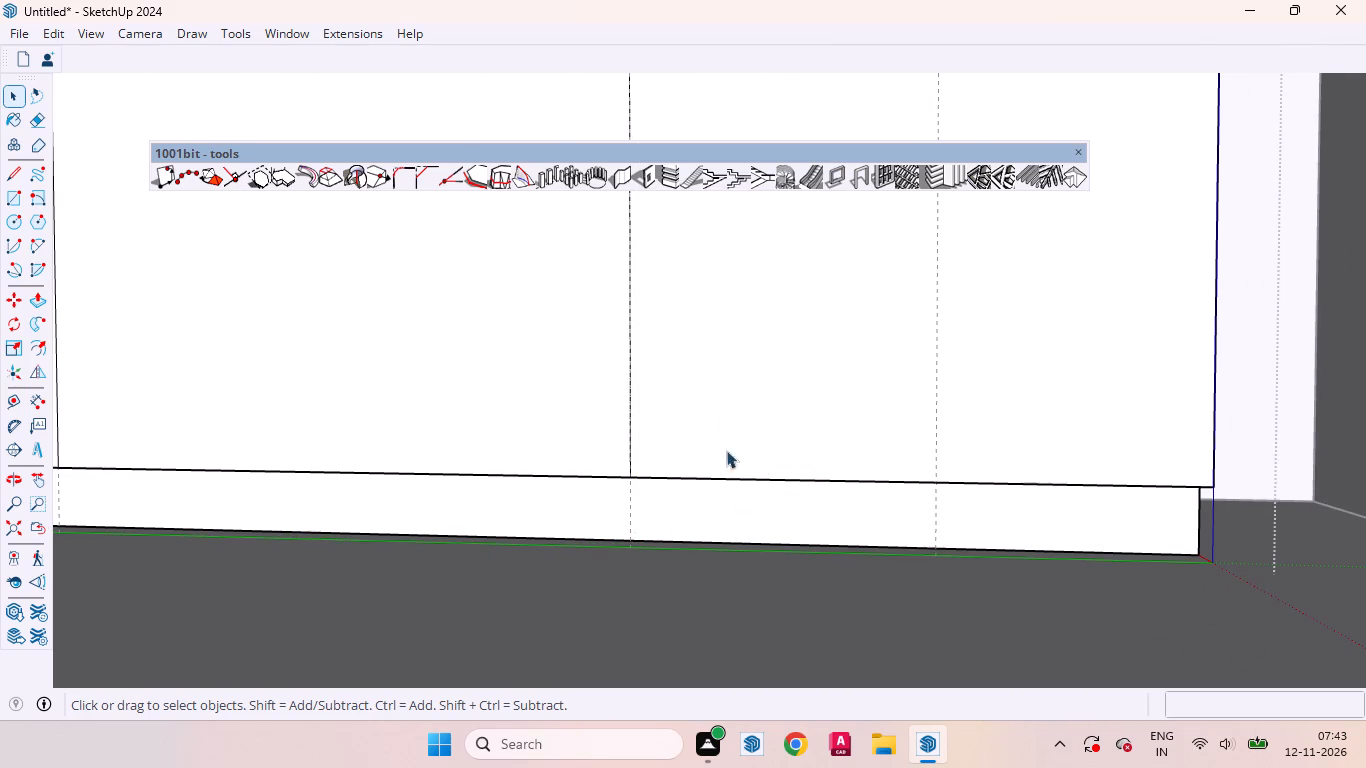
Draw a 9' vertical line down the end panel opposite the narrow strip, beside its middle guide, from top edge to base recess.
scroll(740, 490, down, 17)
scroll(706, 511, down, 7)
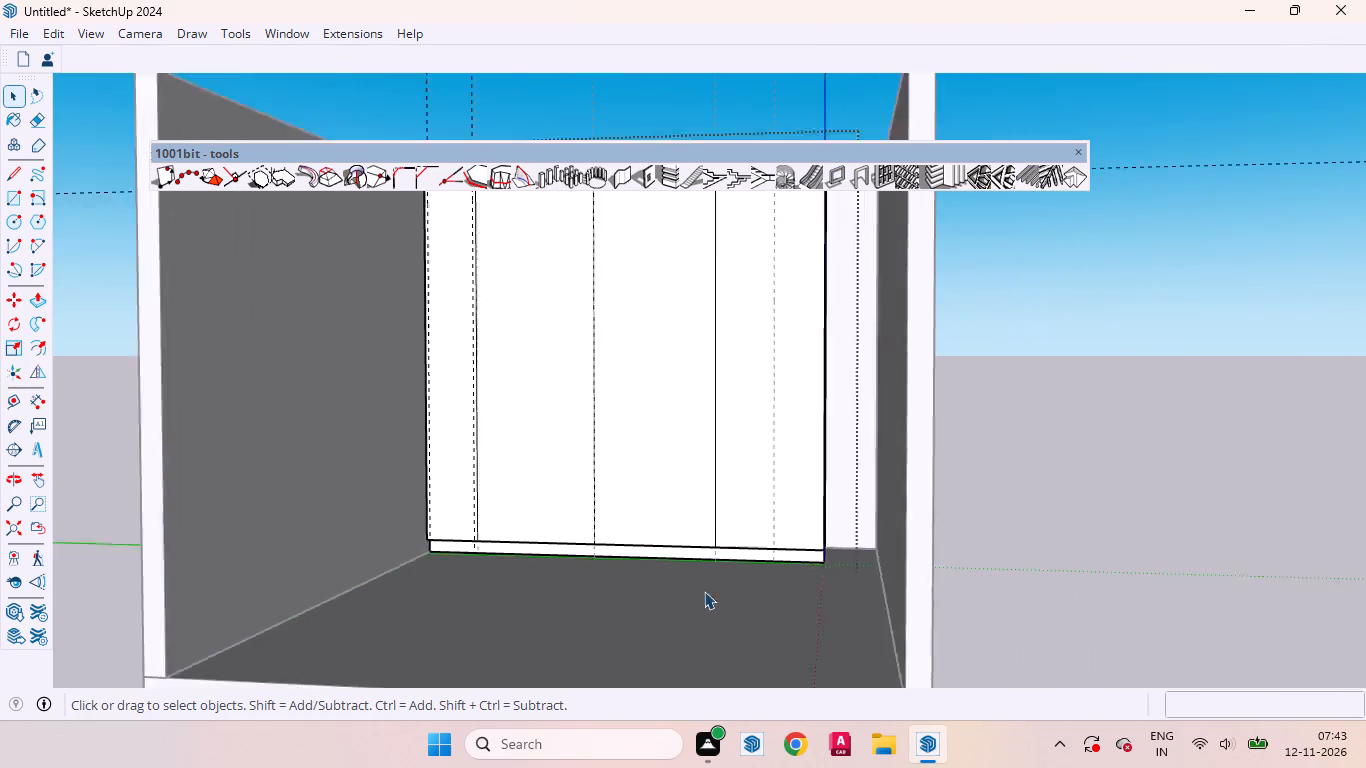
scroll(704, 591, down, 6)
scroll(735, 332, up, 12)
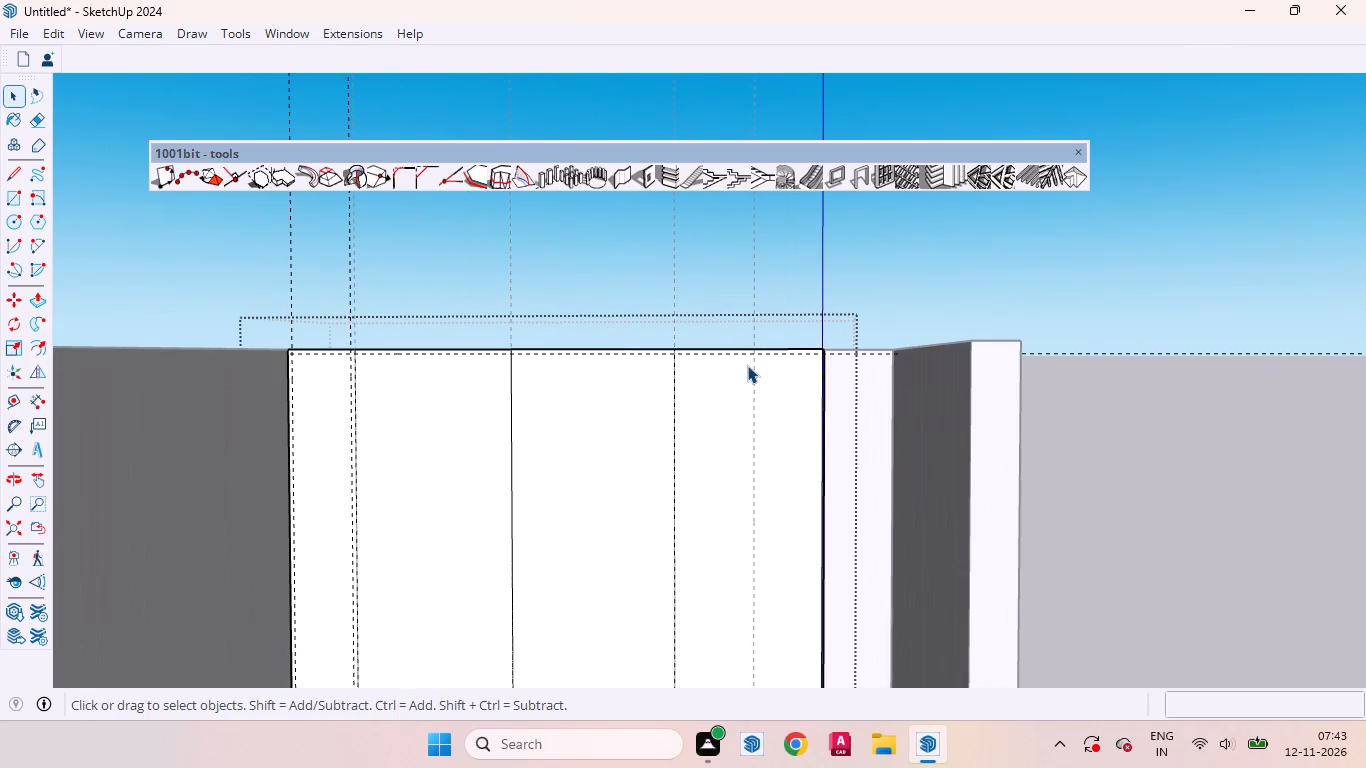
key(l)
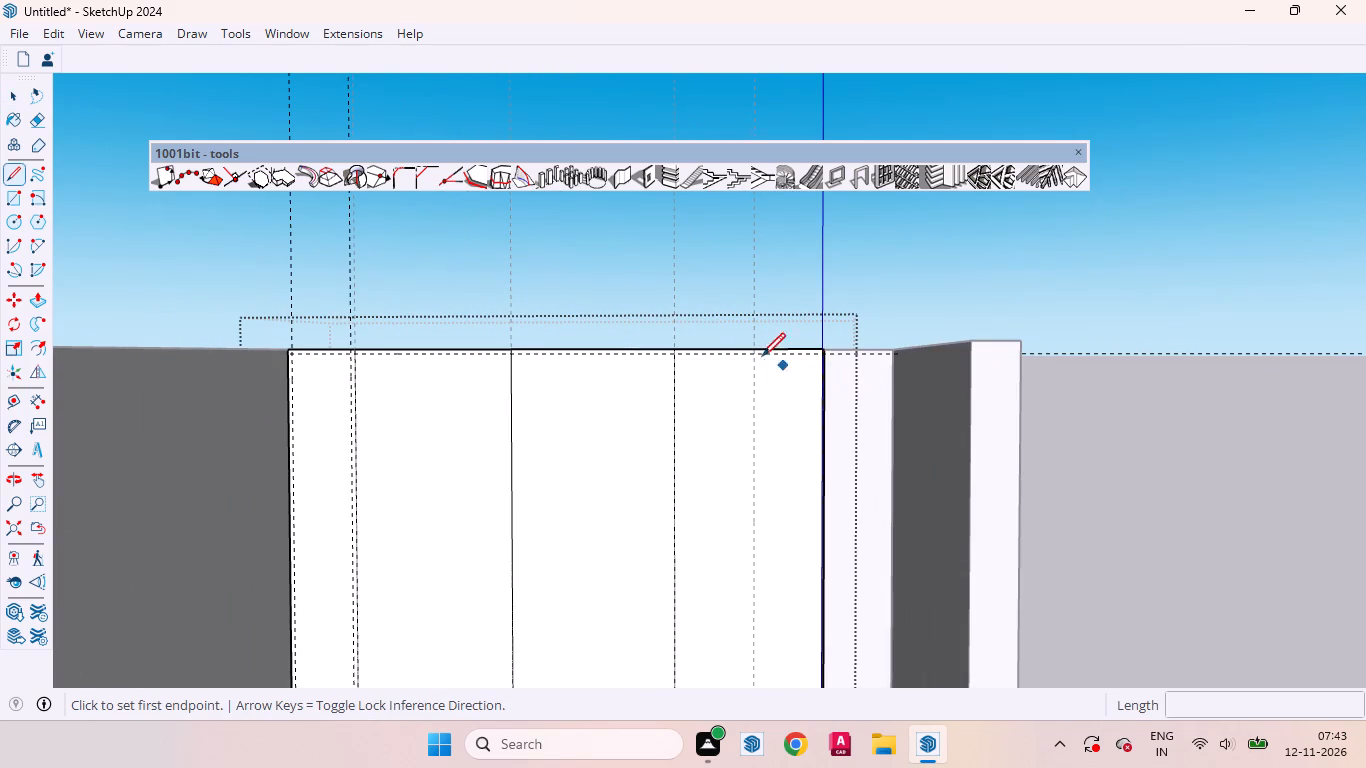
click(741, 352)
click(744, 345)
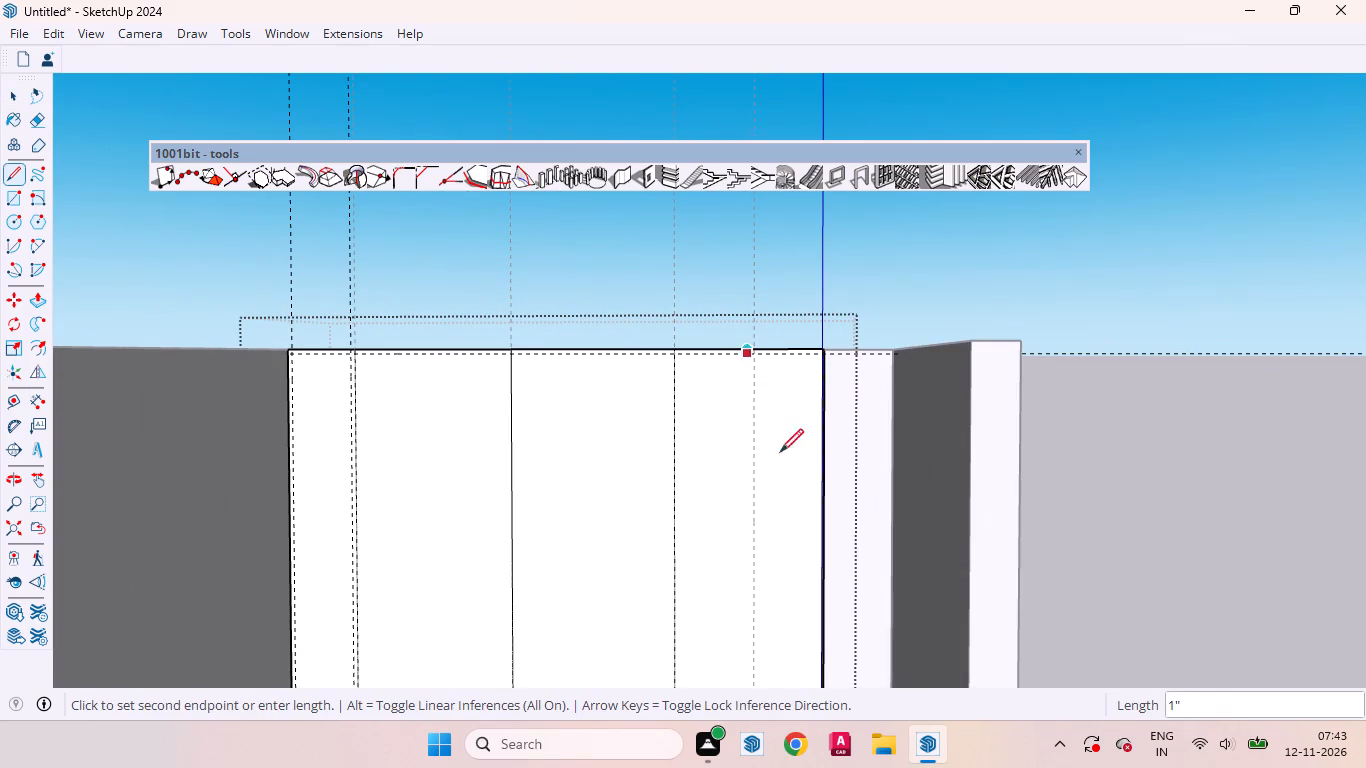
scroll(748, 520, down, 12)
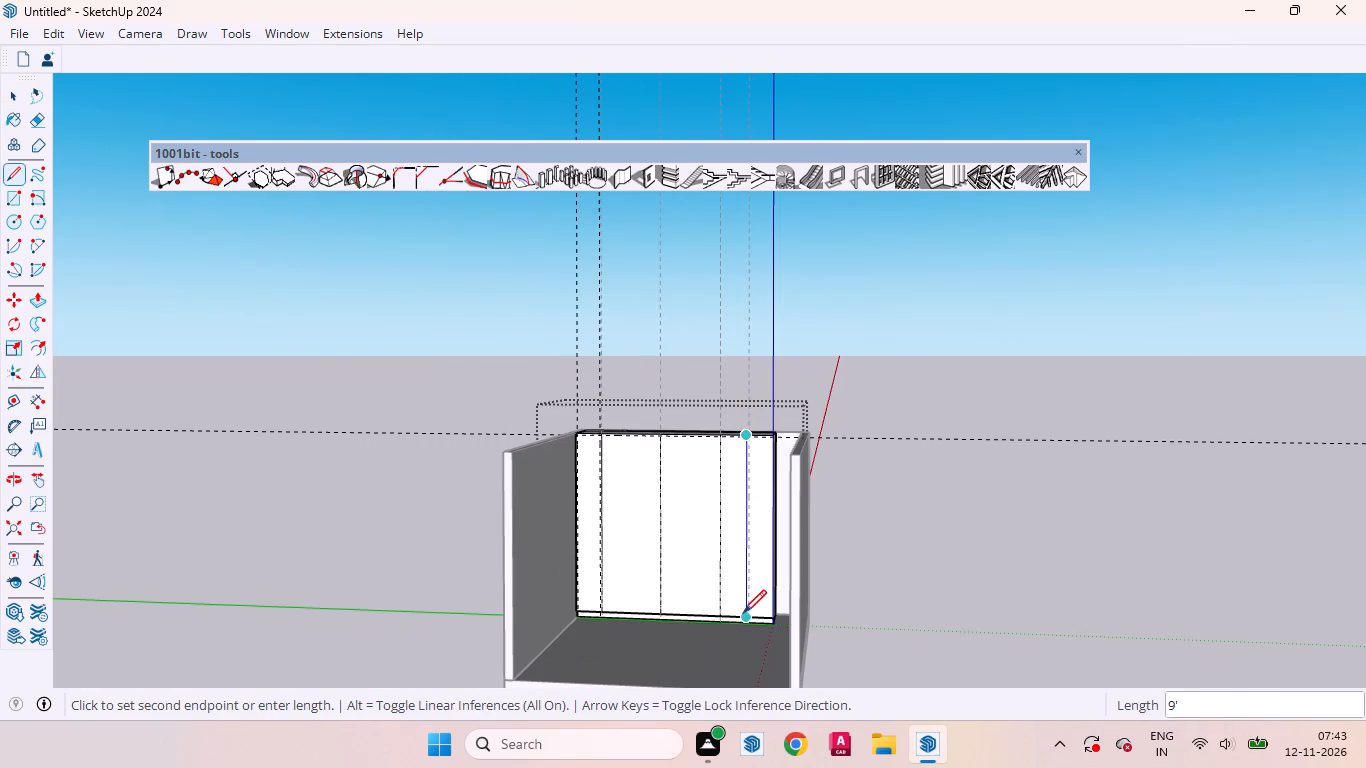
scroll(743, 613, up, 14)
click(748, 622)
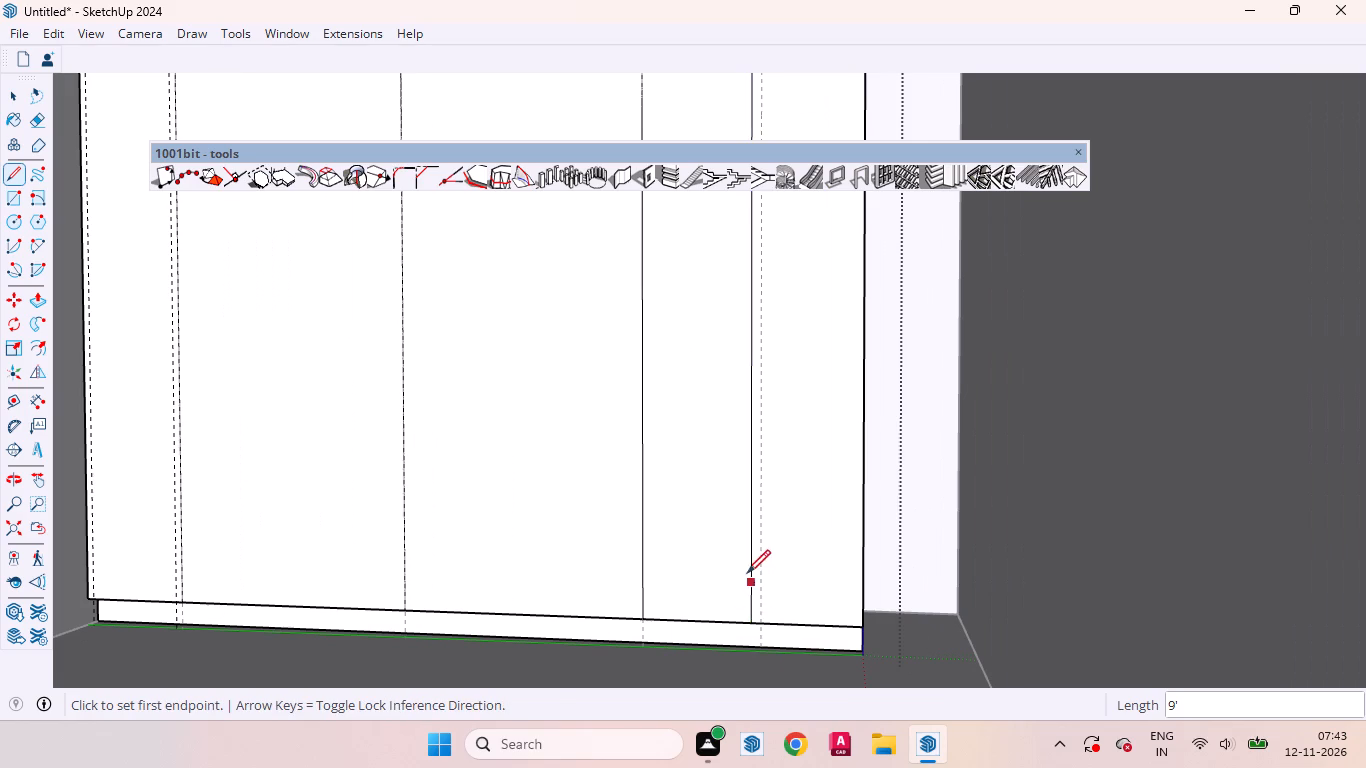
Check how the front is divided by selecting the faces beside the new vertical line and a middle panel.
key(space)
click(723, 540)
click(788, 534)
click(557, 542)
Add a horizontal guide 1" above the bottom edge of the front panels, just over the recessed base.
scroll(841, 657, down, 4)
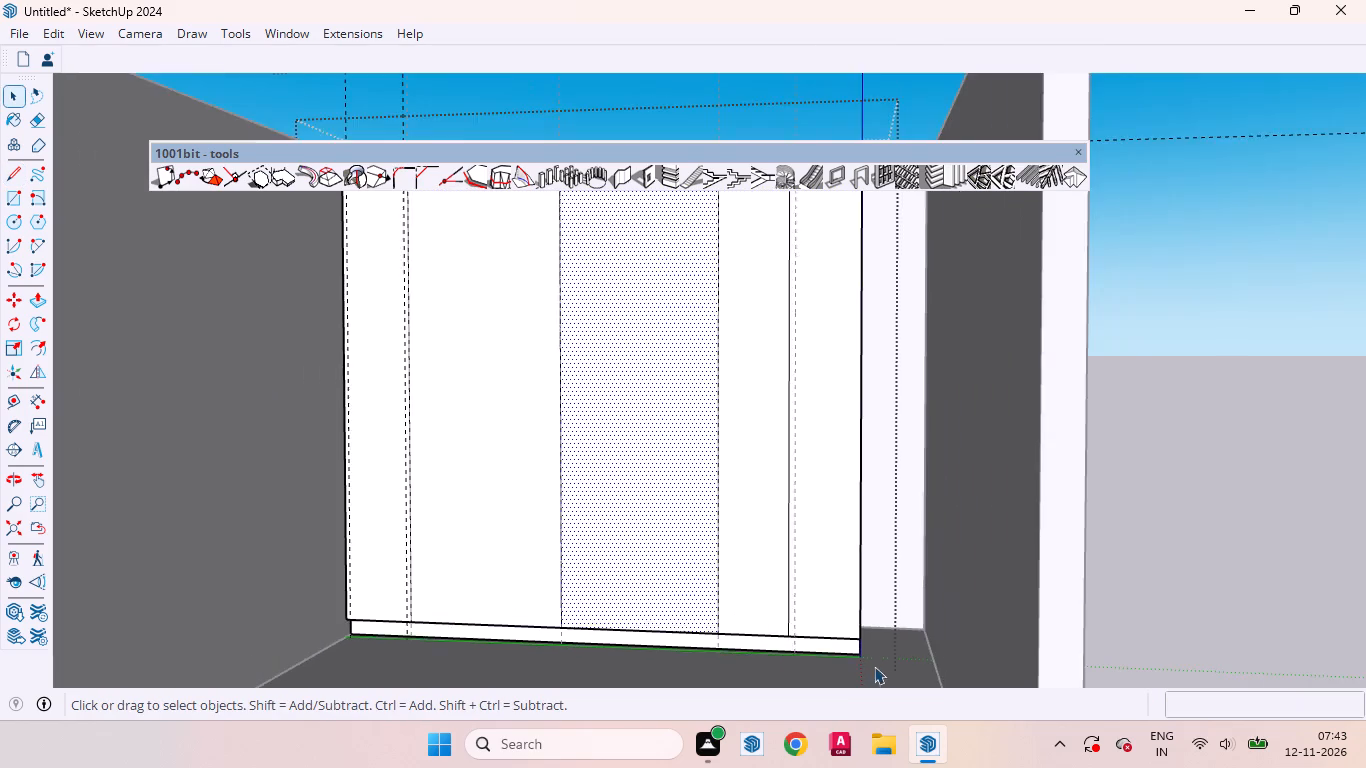
scroll(874, 666, down, 5)
middle_drag(640, 553, 673, 691)
scroll(527, 410, up, 8)
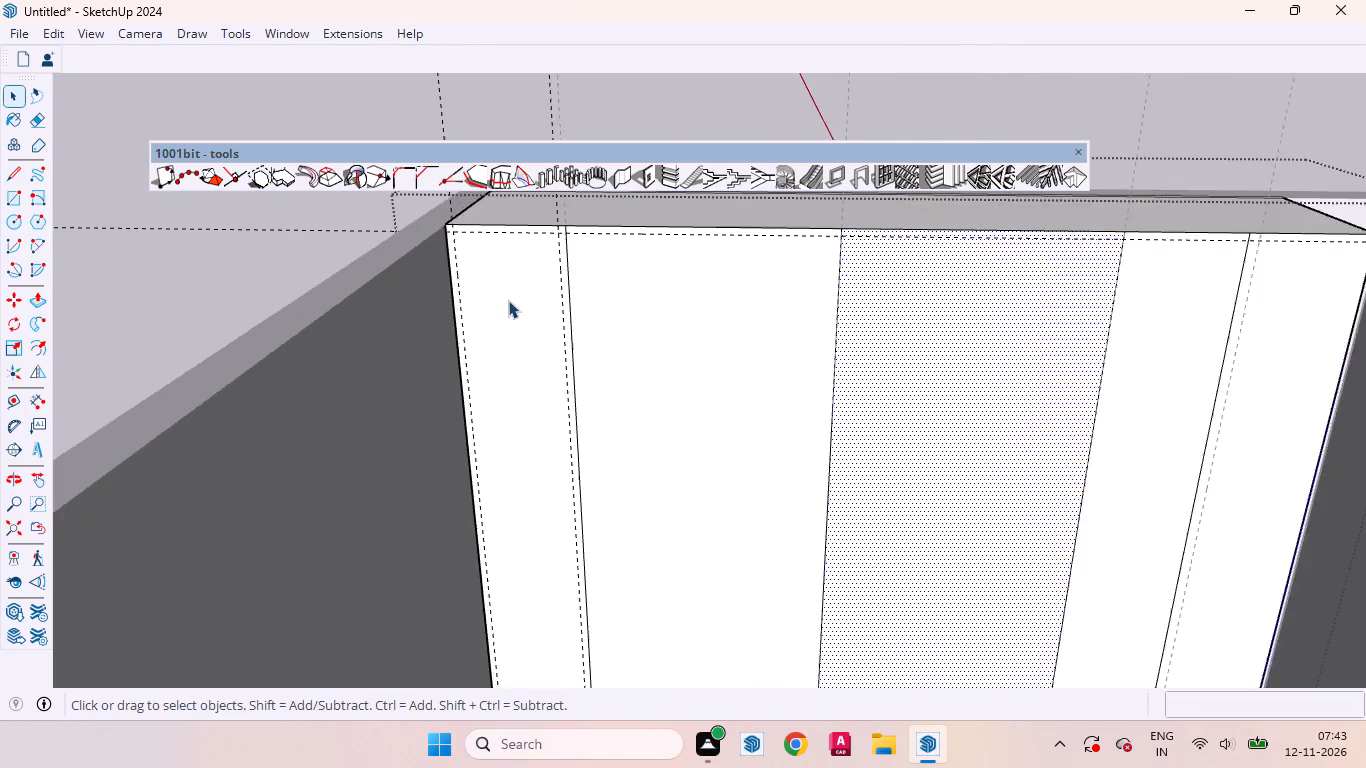
scroll(515, 311, down, 7)
scroll(547, 580, up, 9)
middle_drag(555, 639, 498, 566)
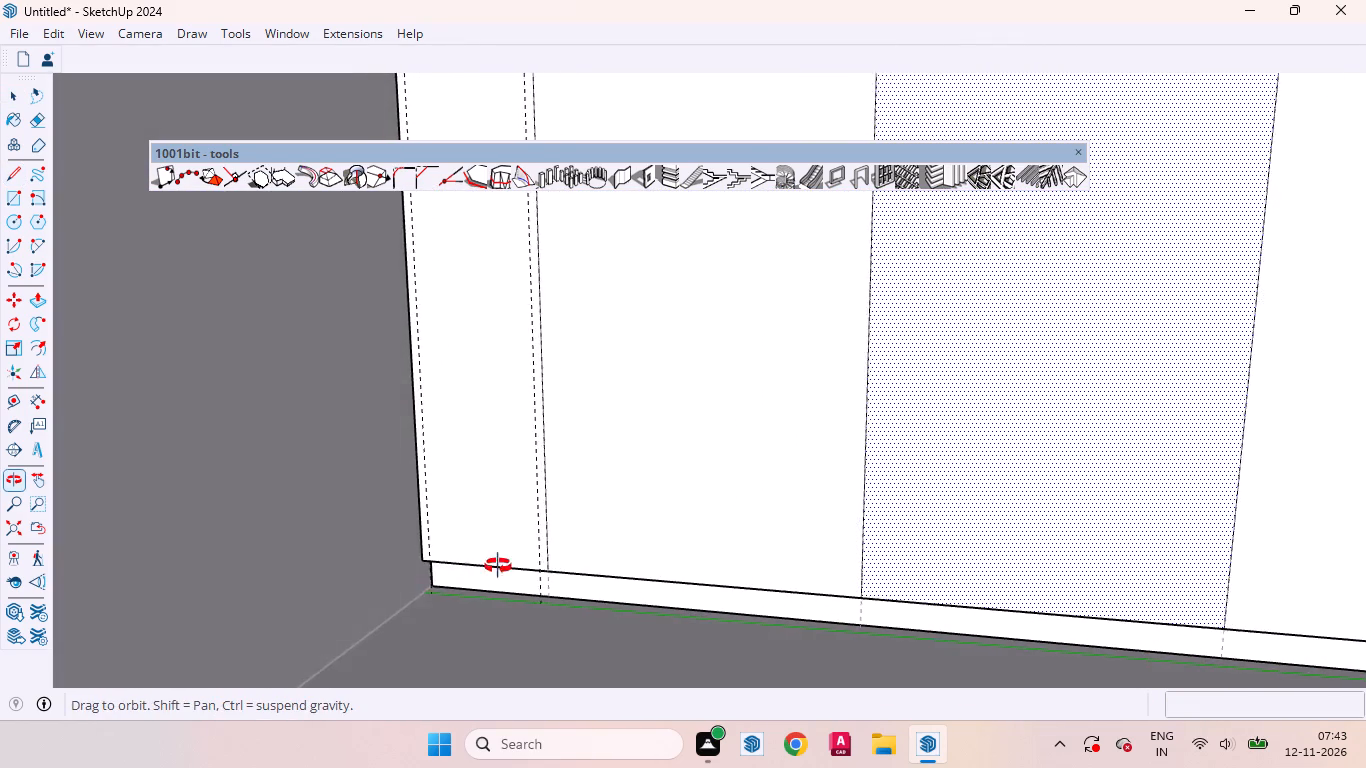
middle_drag(498, 566, 501, 566)
key(t)
scroll(504, 564, up, 5)
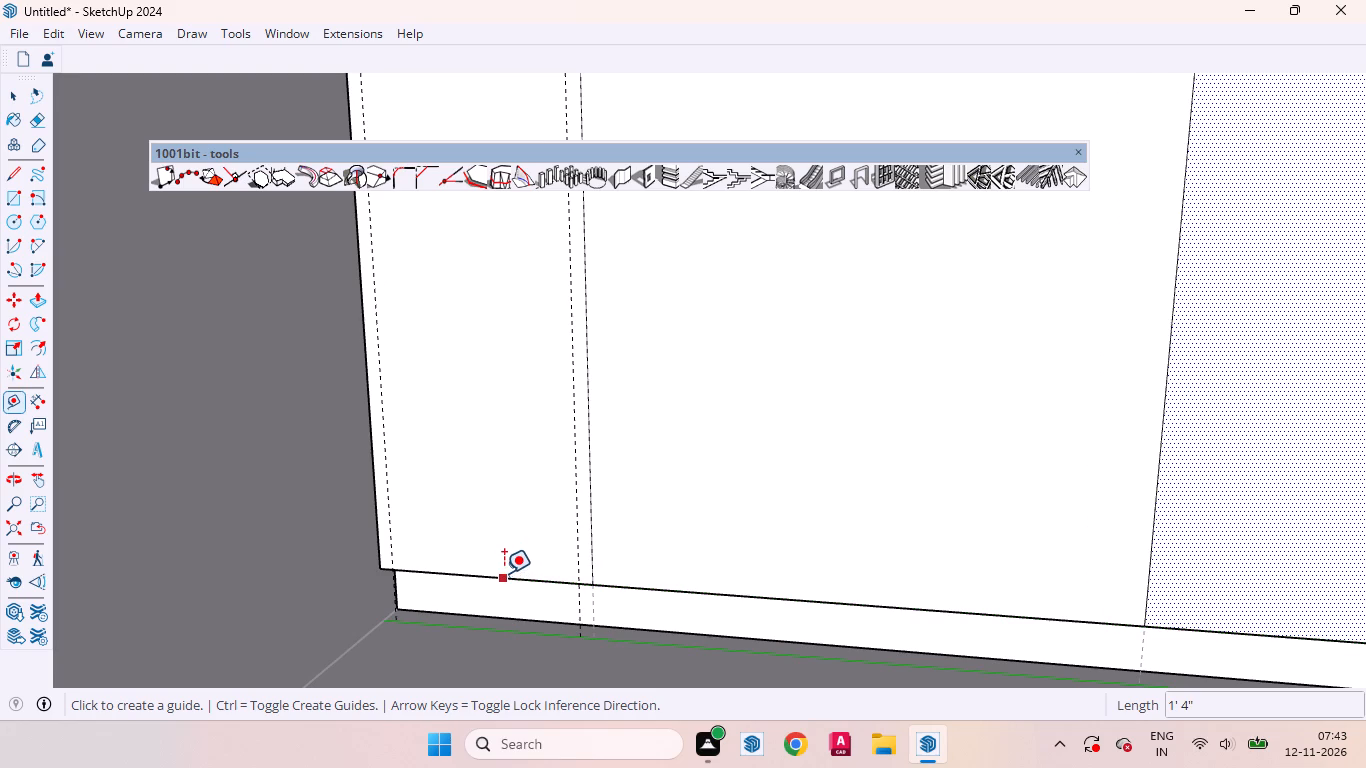
click(504, 573)
key(1)
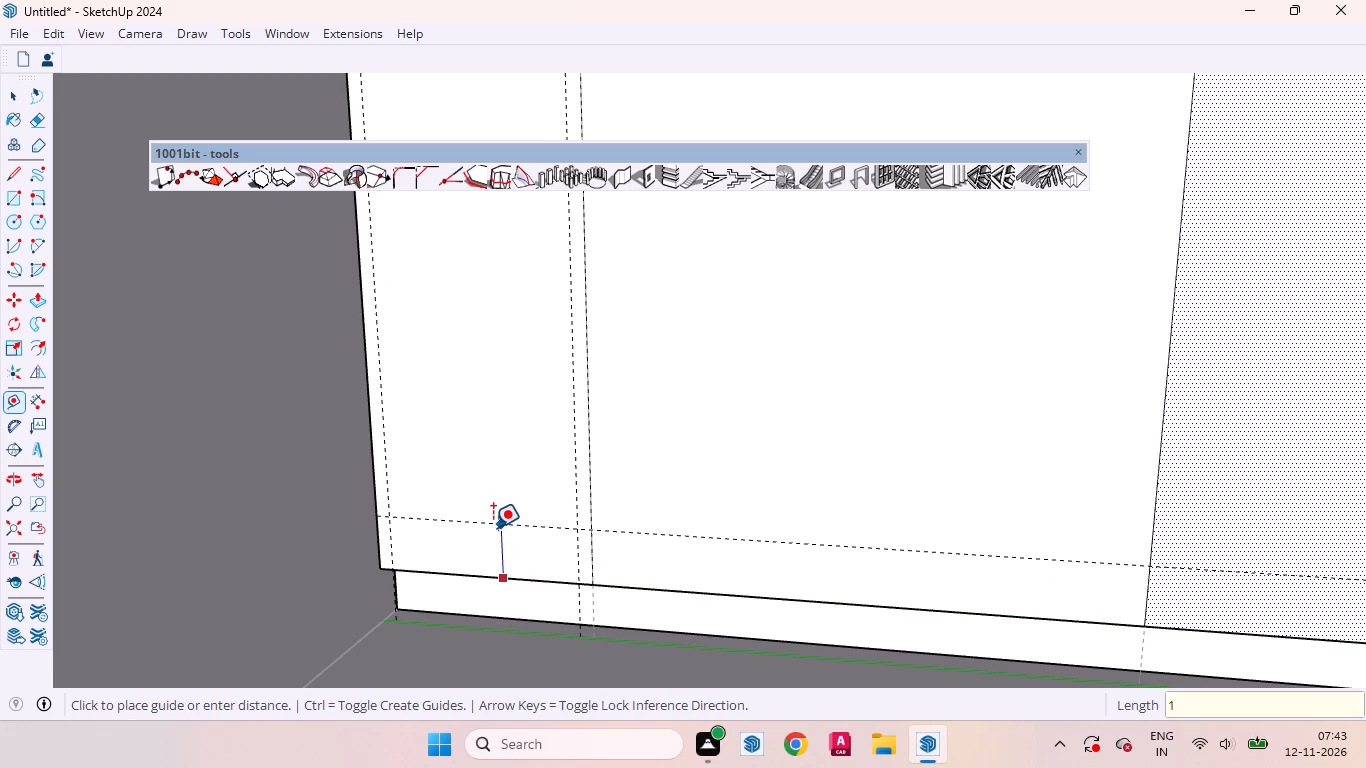
key(Return)
key(space)
Add a horizontal guide across the front panels 2' below the top border guide.
scroll(907, 683, down, 8)
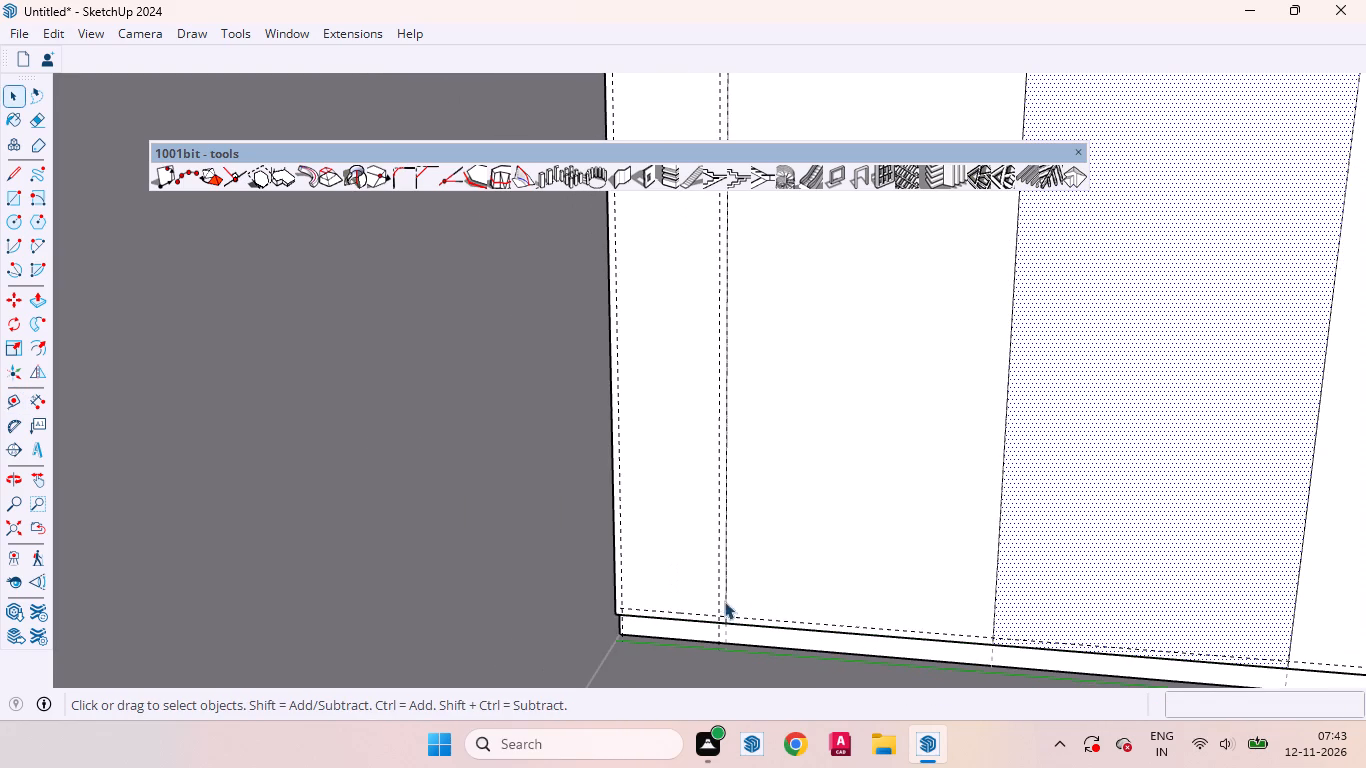
scroll(737, 522, down, 4)
scroll(742, 618, down, 4)
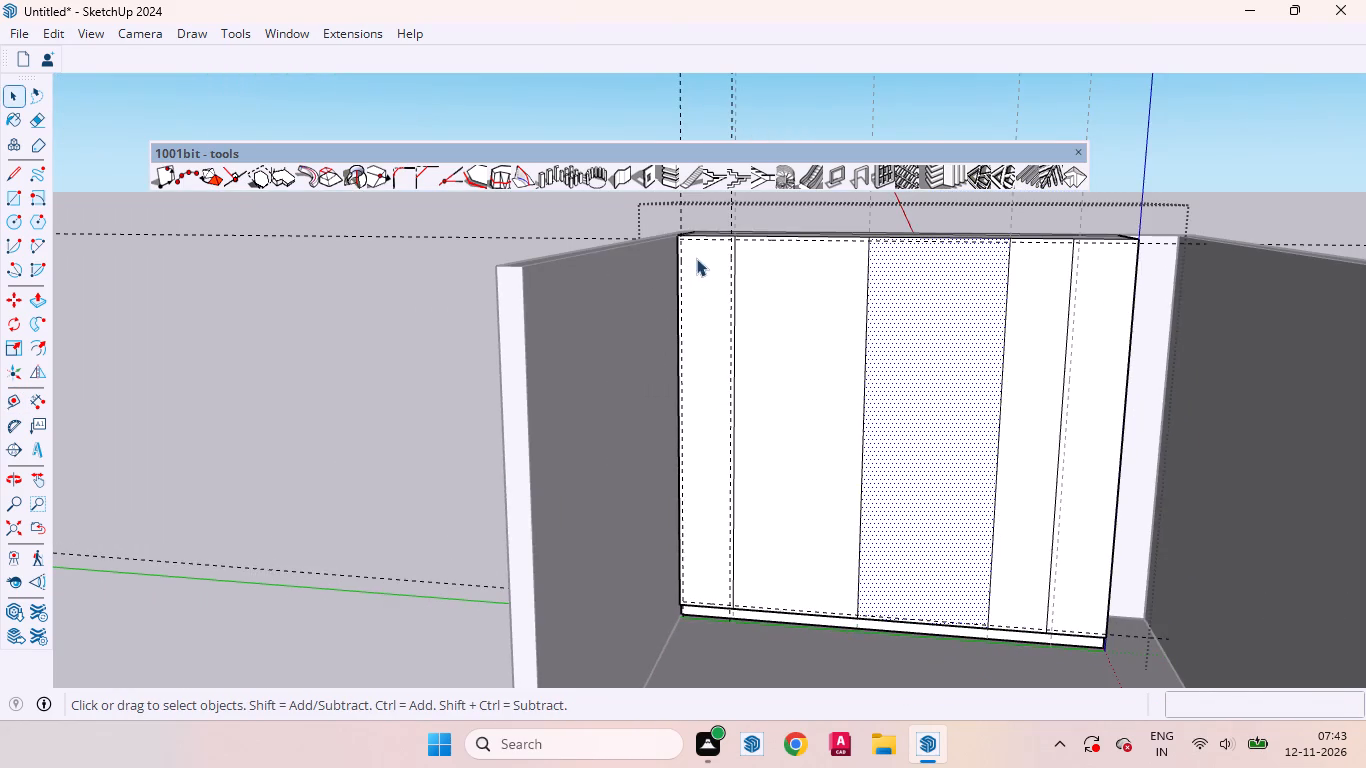
scroll(696, 258, up, 4)
key(t)
scroll(725, 304, up, 4)
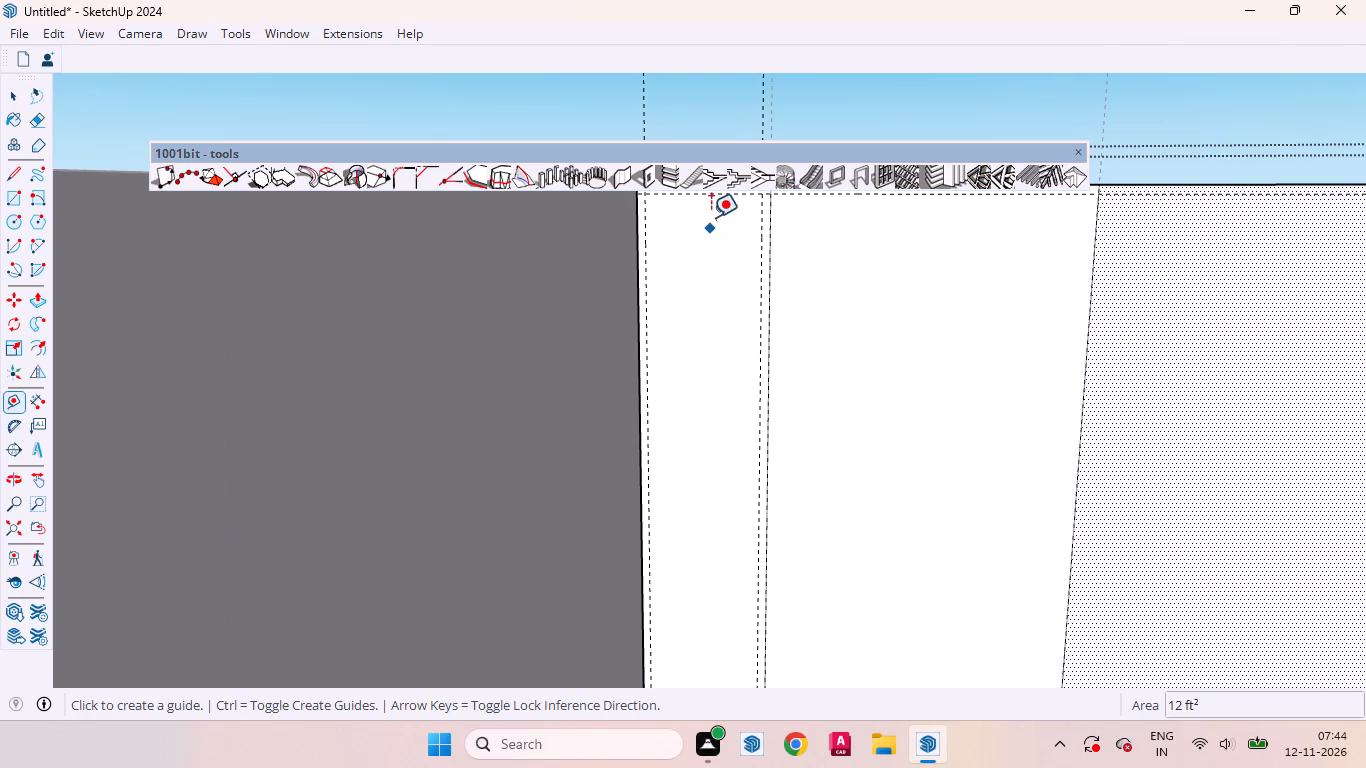
scroll(734, 449, down, 2)
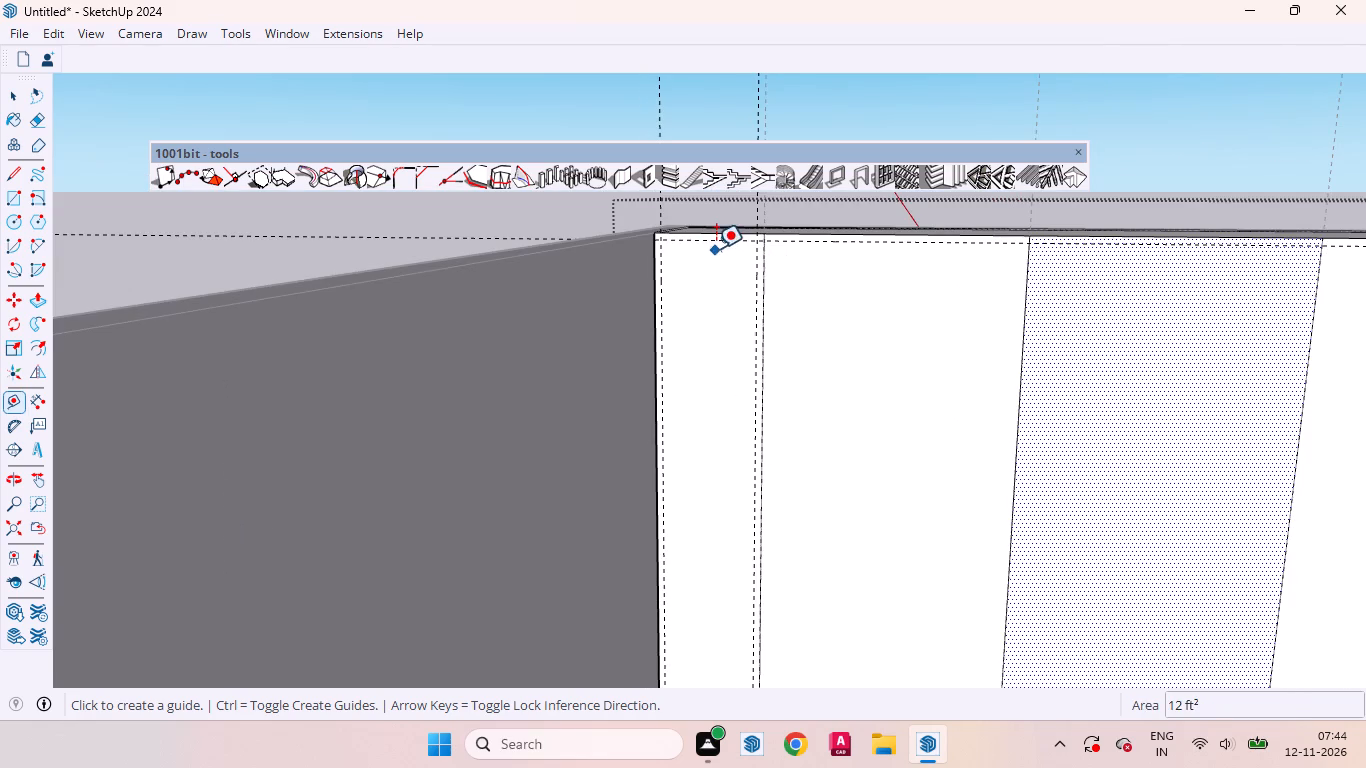
click(720, 243)
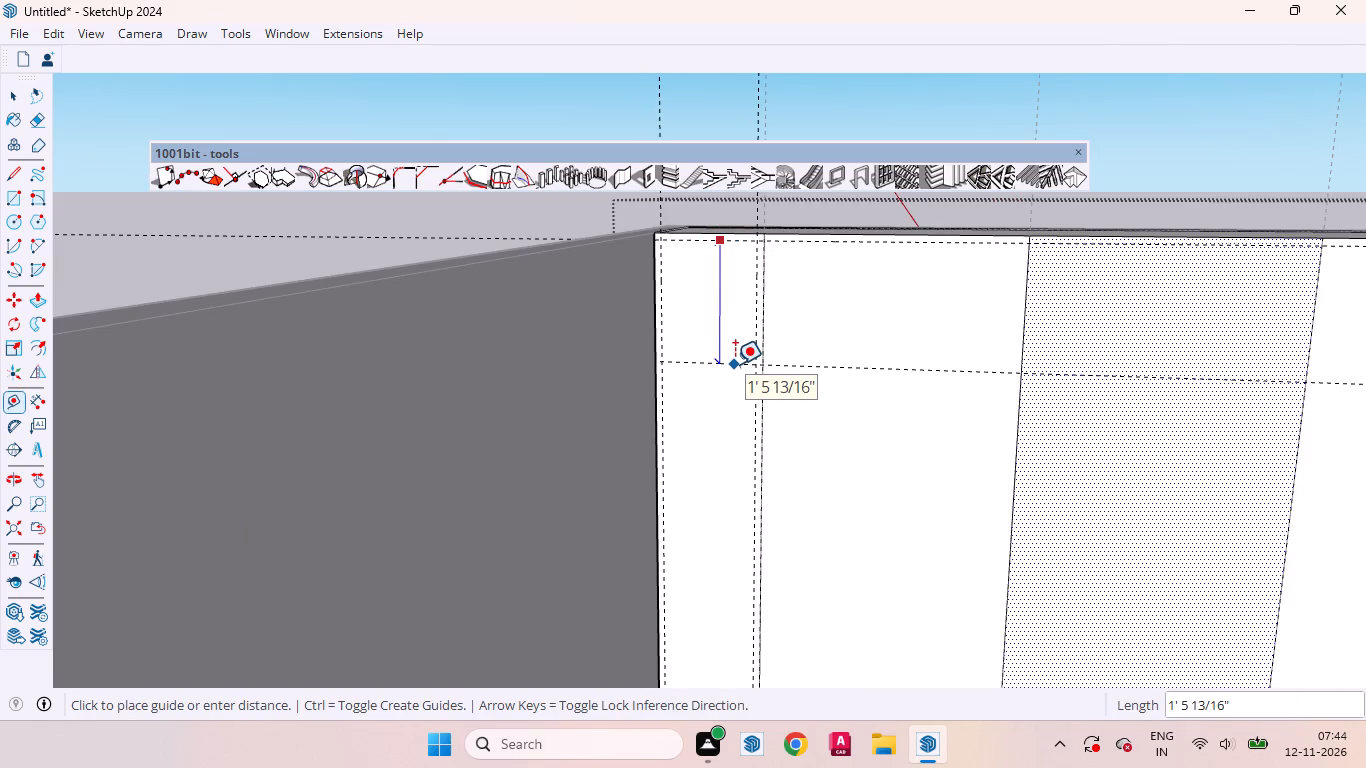
text(2')
key(Return)
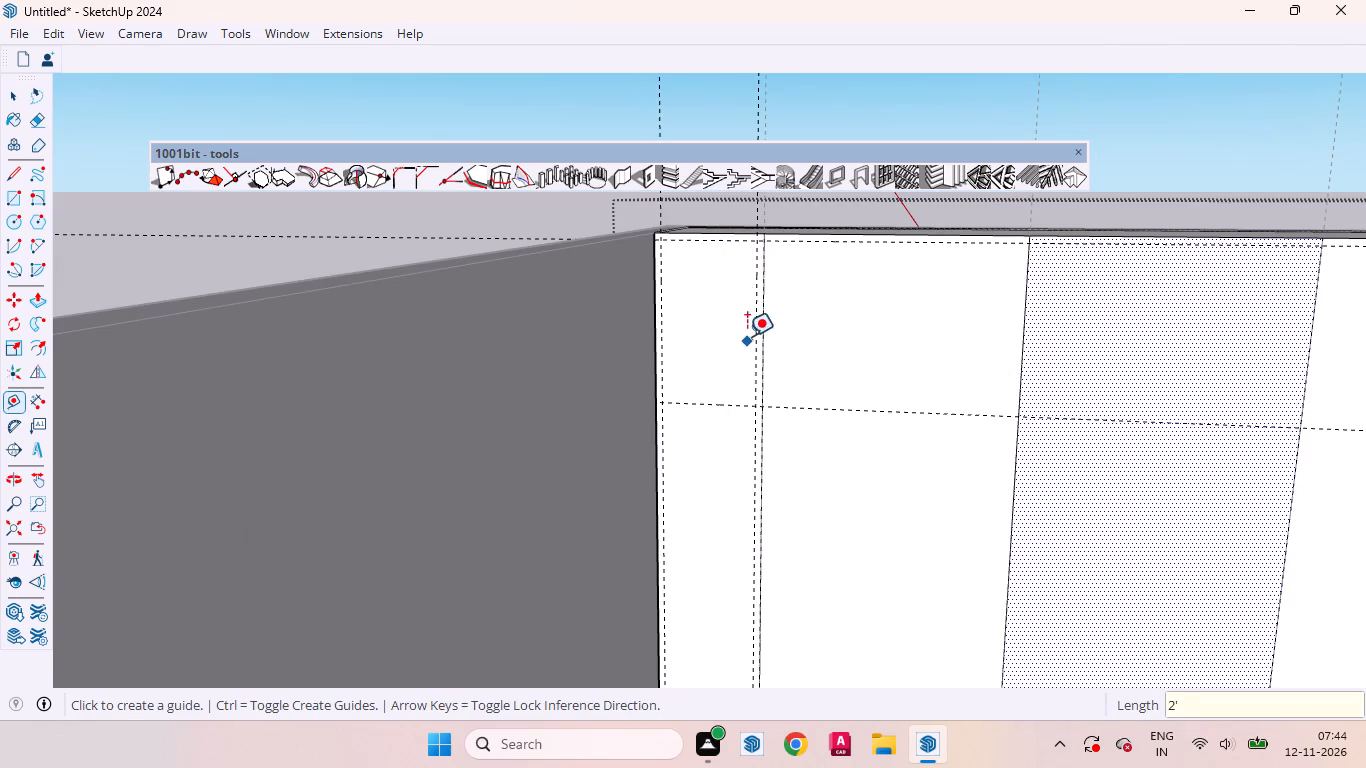
Add a horizontal guide across the front panels 12" above the bottom border guide.
scroll(745, 330, down, 10)
scroll(711, 517, up, 13)
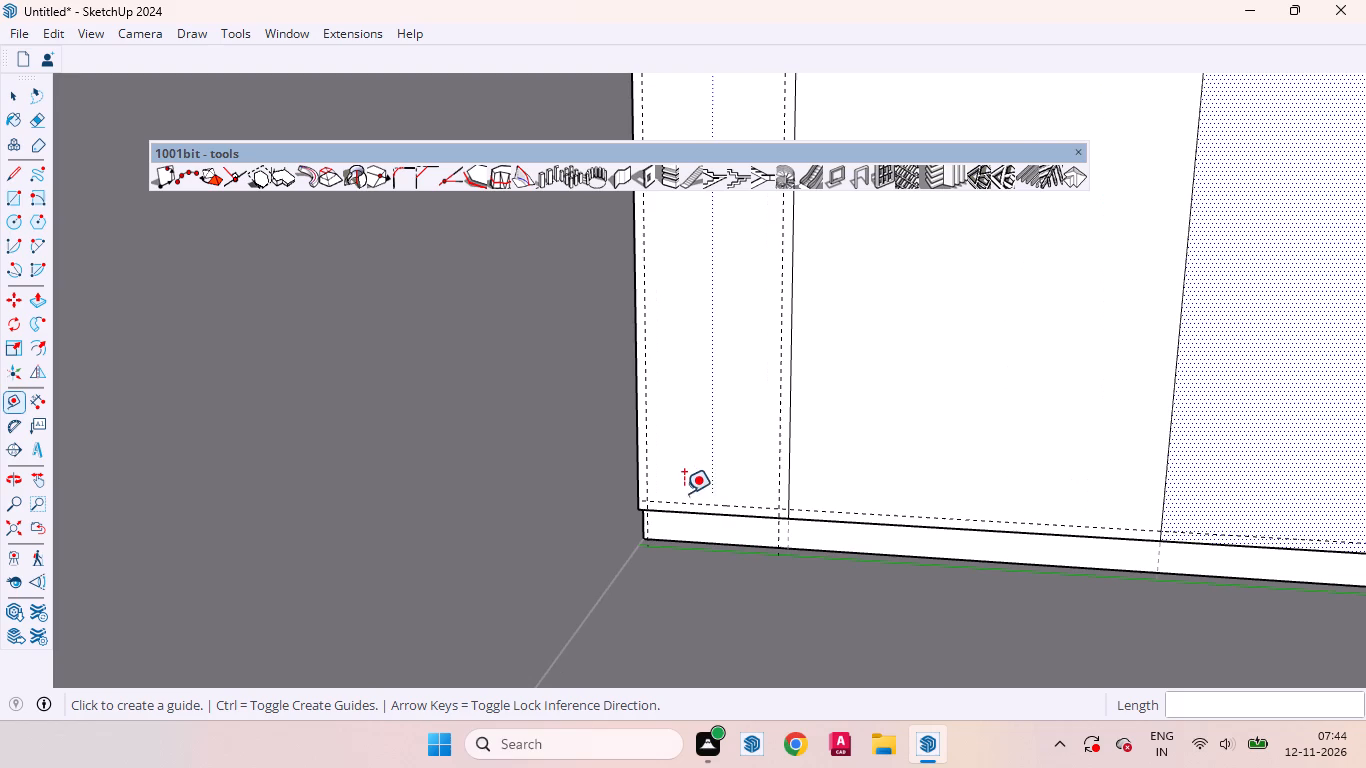
click(697, 502)
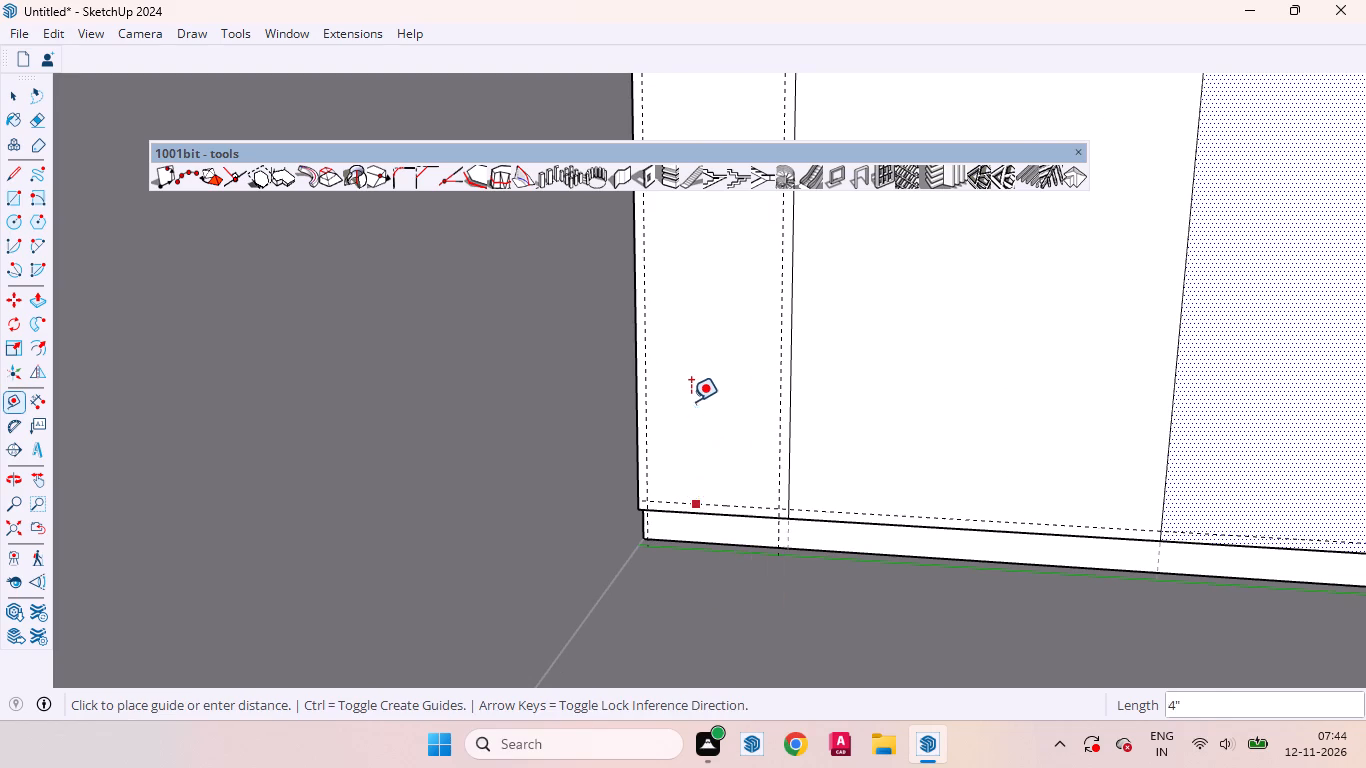
text(12)
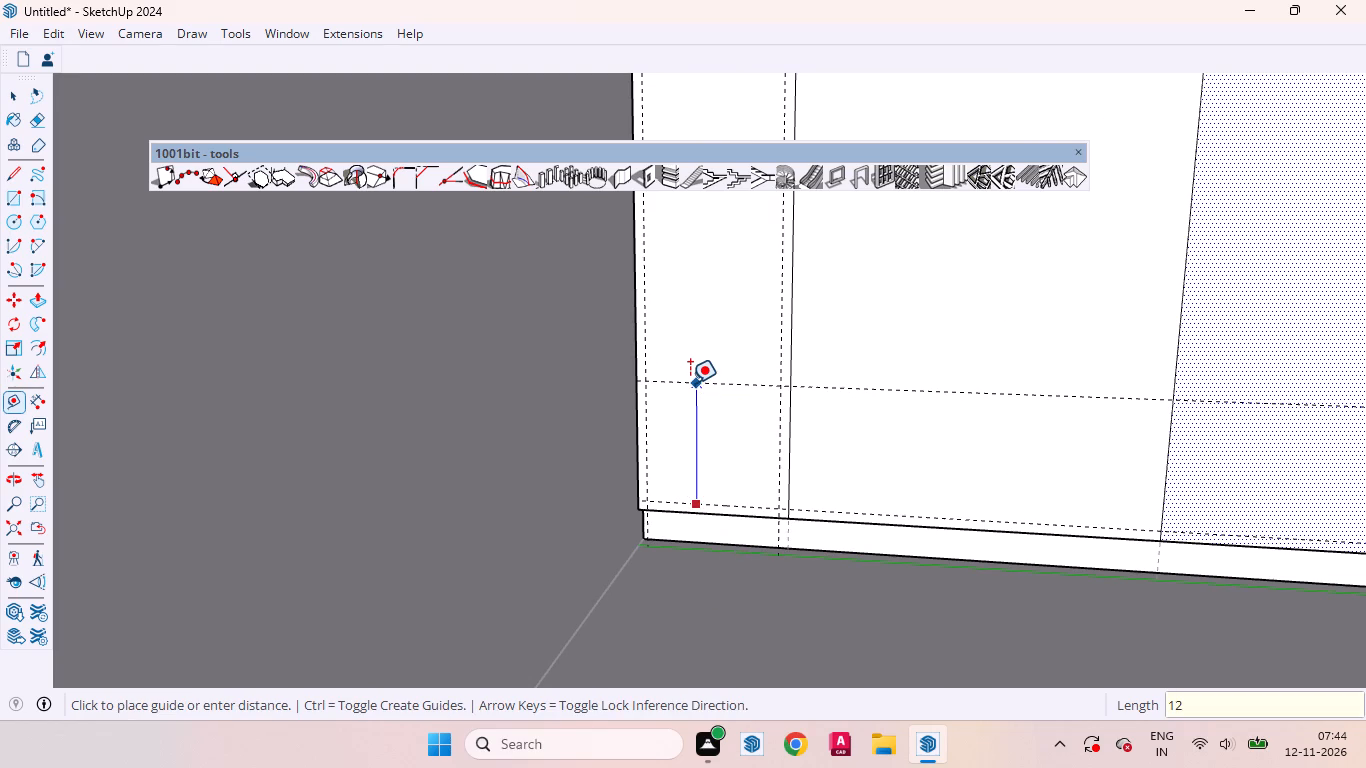
key(Return)
Add another horizontal guide 12" above the lower 12" guide on the front panels.
scroll(751, 563, down, 14)
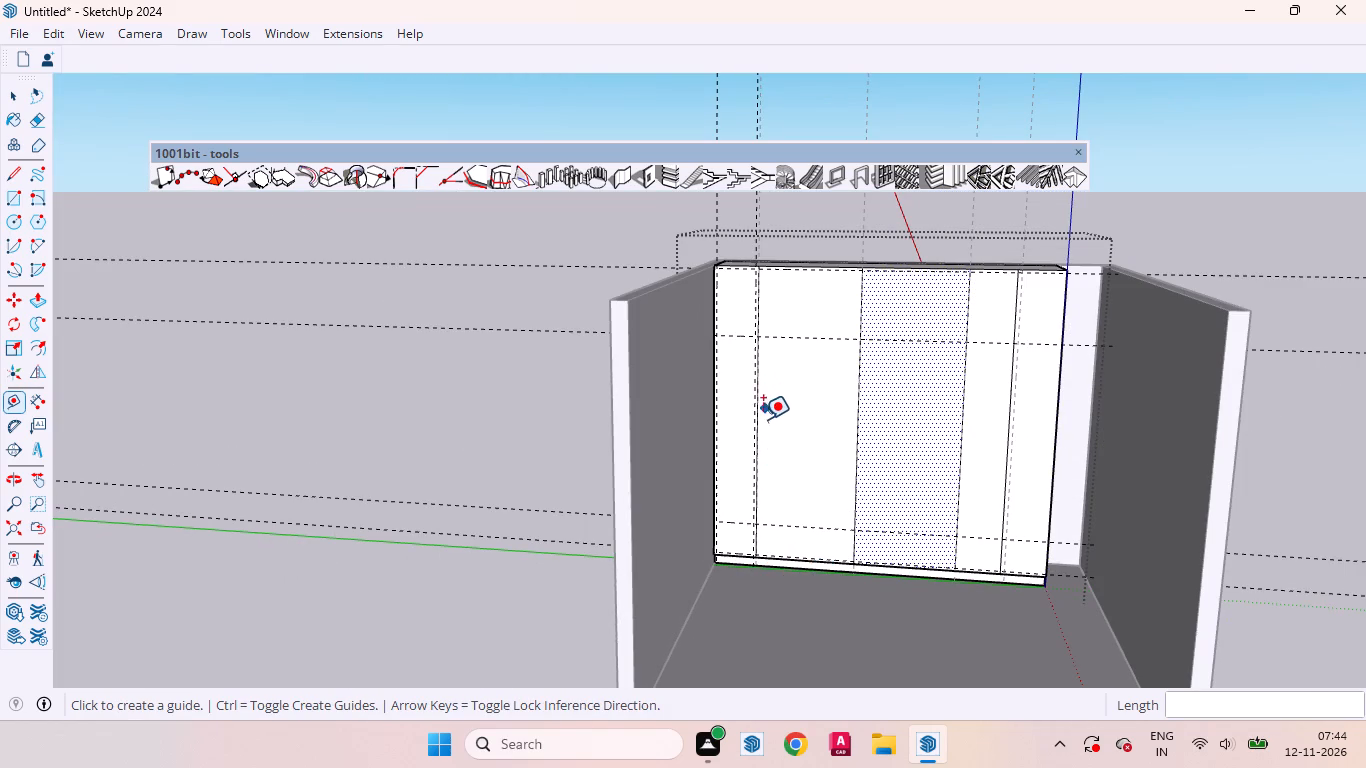
scroll(730, 517, up, 8)
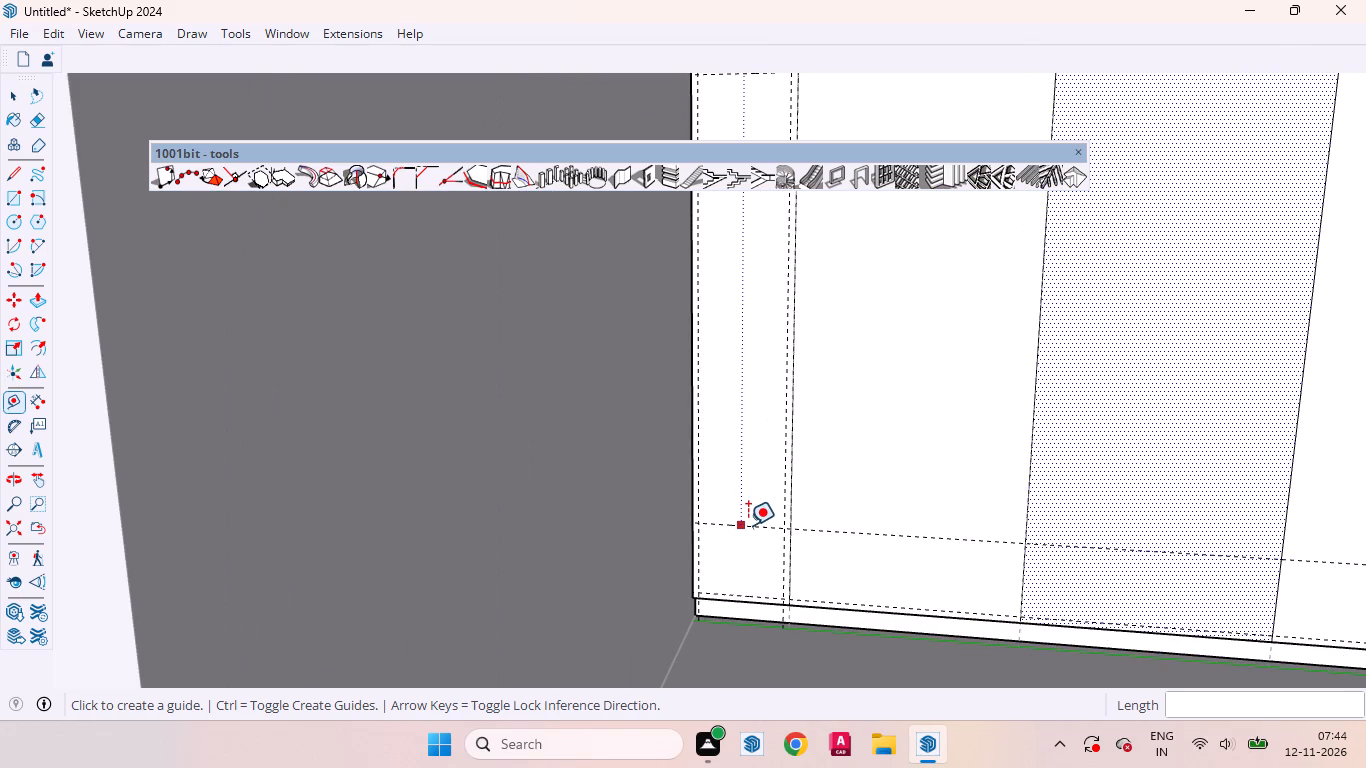
click(748, 525)
key(space)
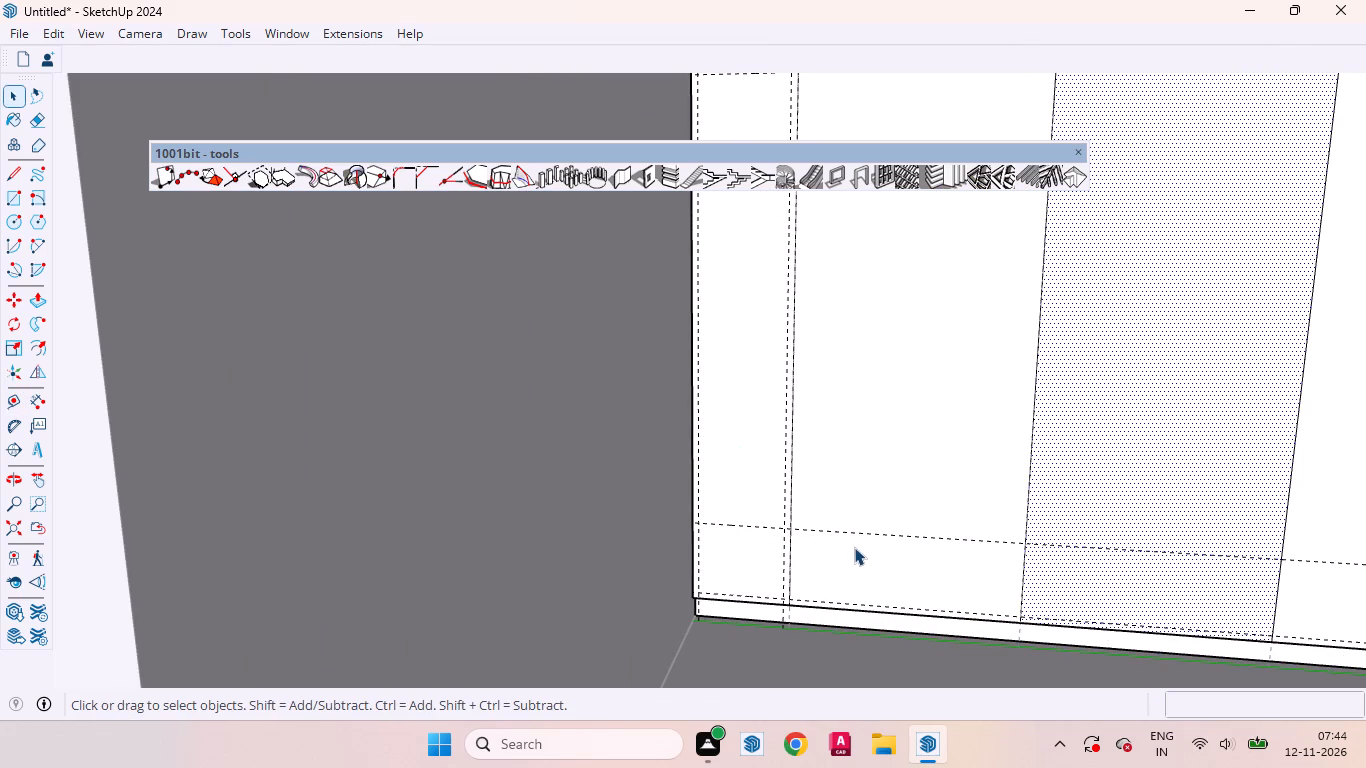
key(t)
click(828, 530)
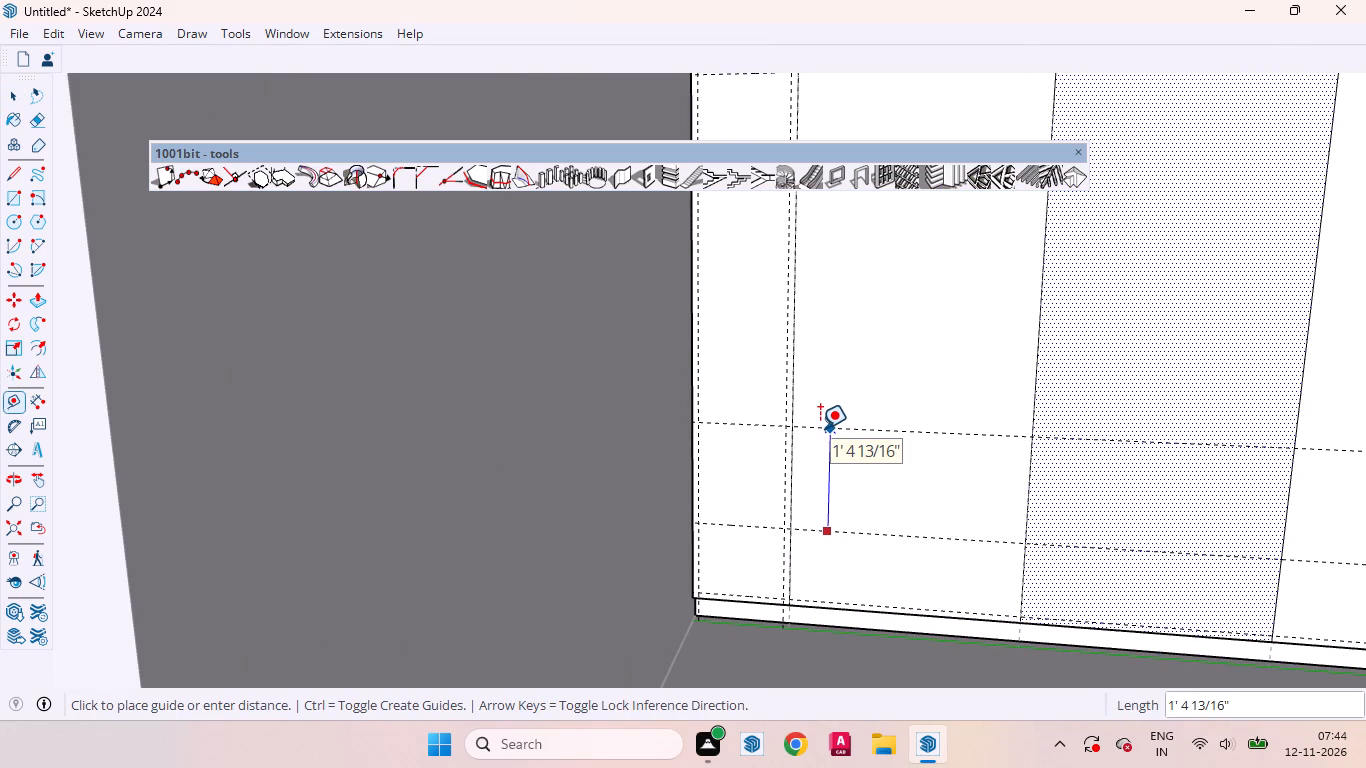
text(12)
key(Return)
key(space)
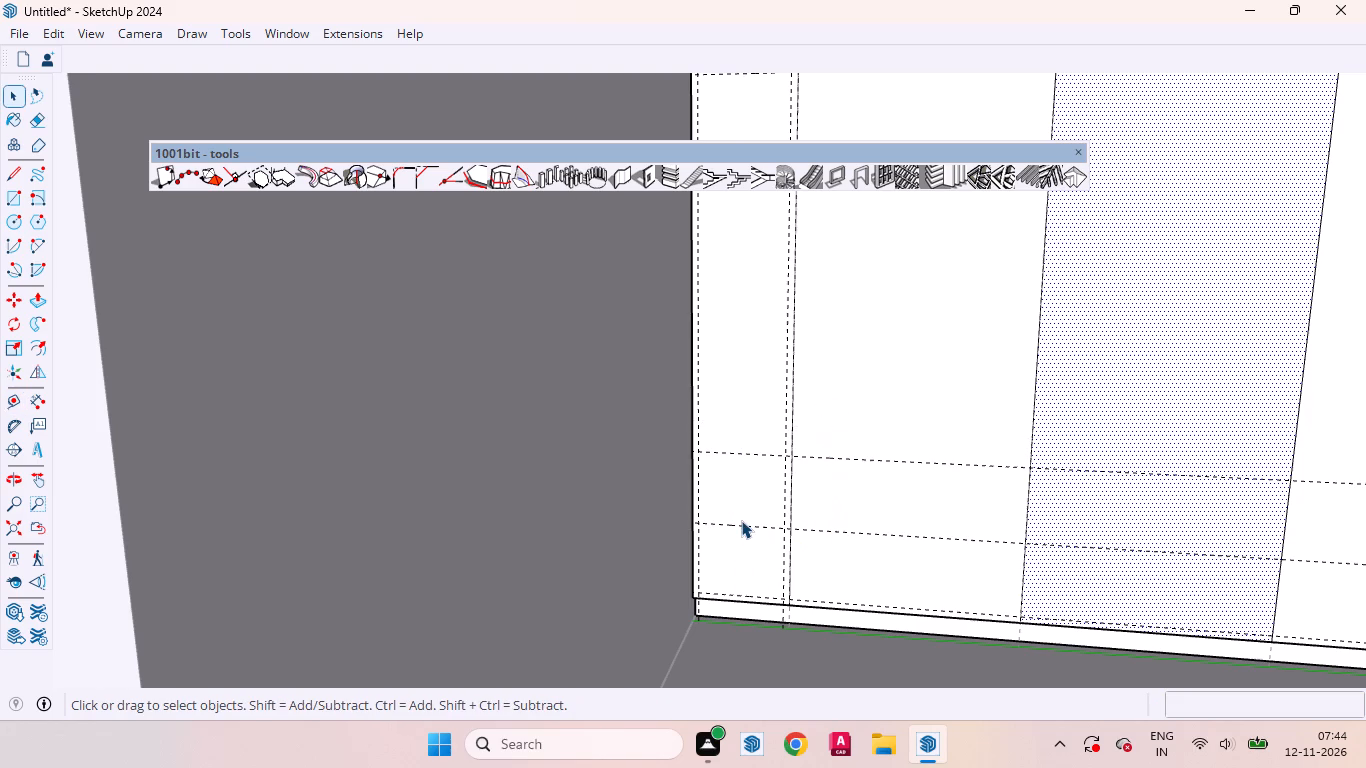
Erase the lower of the two 12"-spaced horizontal guides, the one nearer the base.
click(742, 526)
right_click(754, 528)
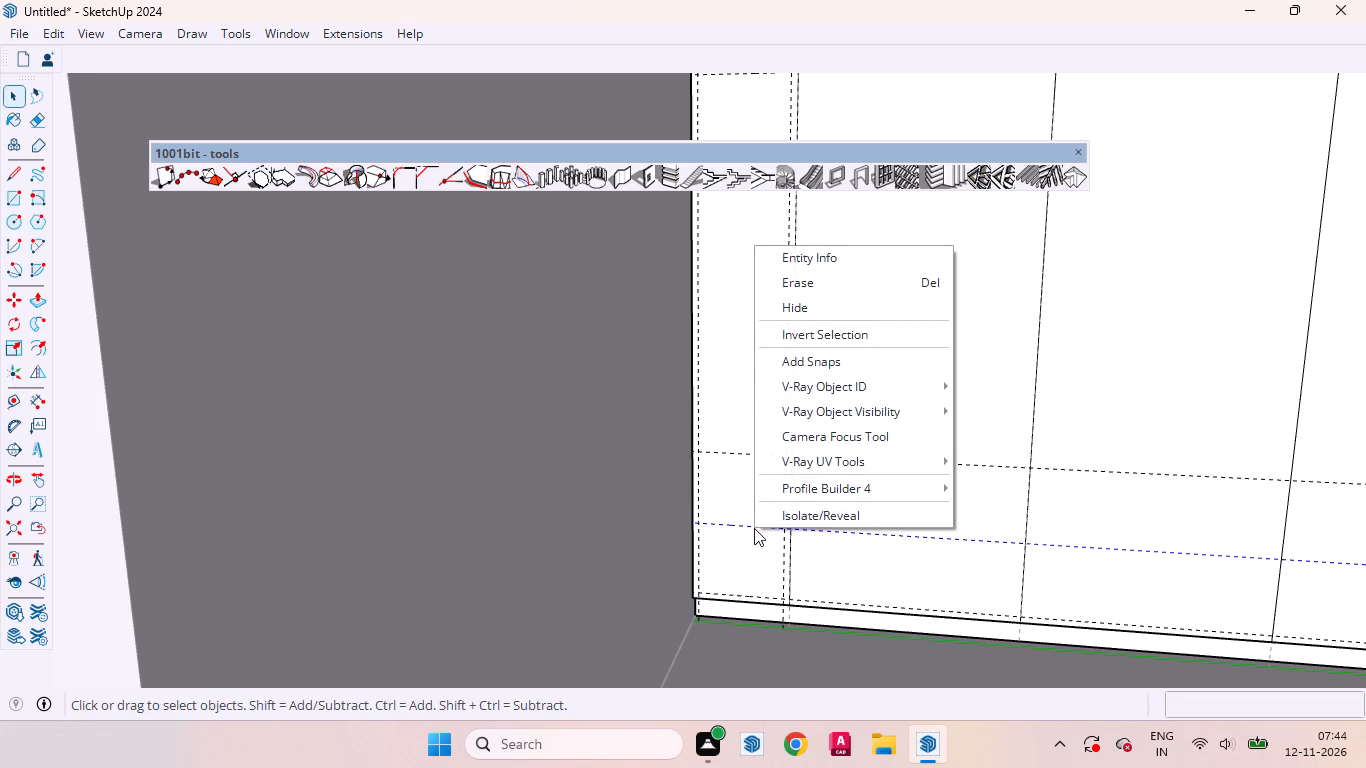
click(784, 280)
Add two horizontal guides beneath the 2' upper guide, each 1" below the previous one.
scroll(779, 622, down, 4)
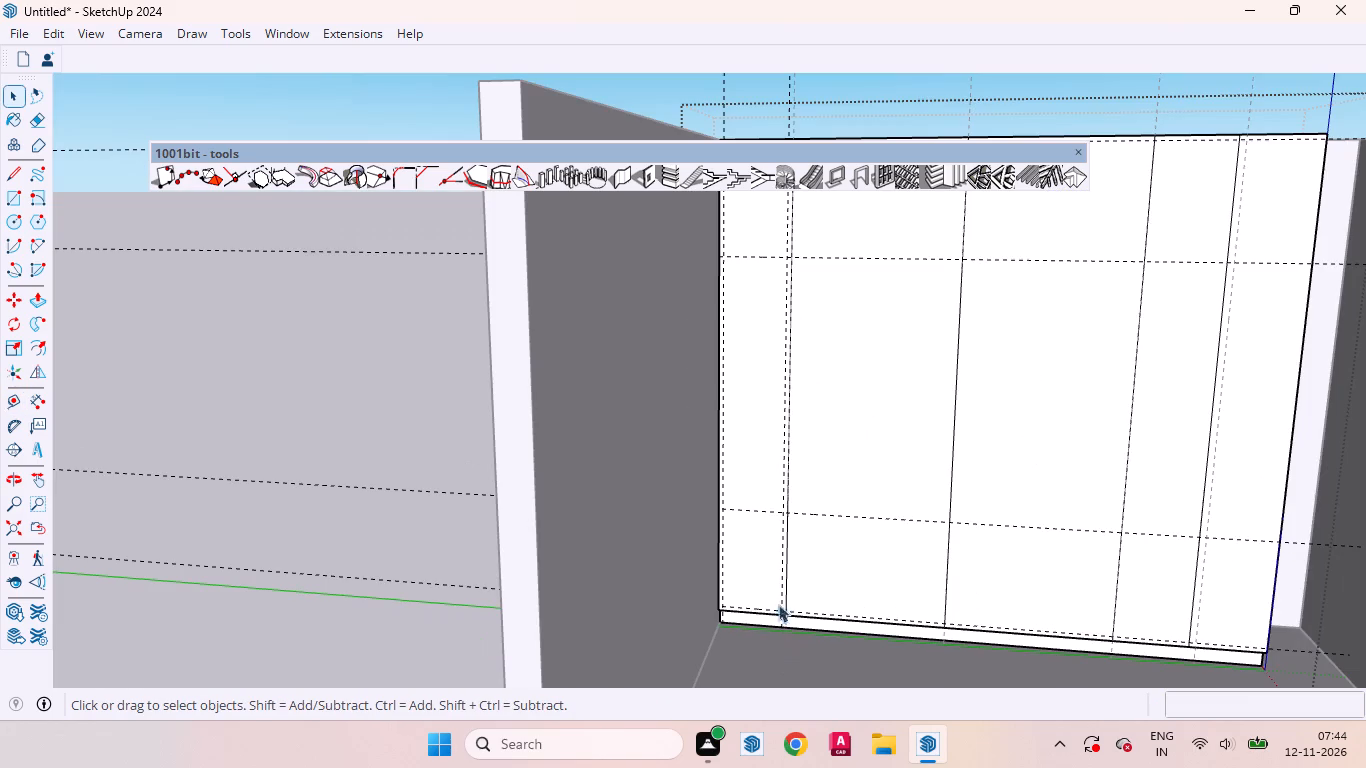
scroll(762, 259, up, 3)
key(t)
scroll(753, 251, up, 3)
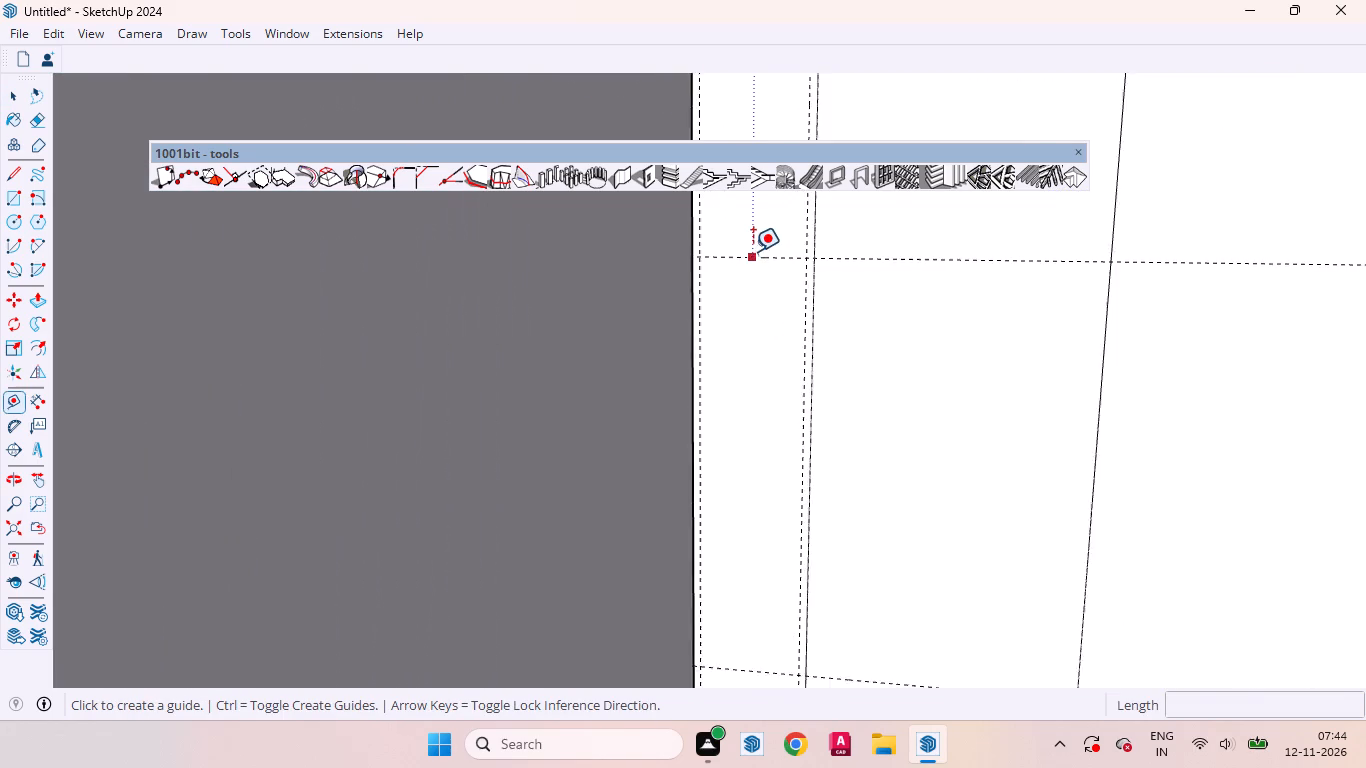
click(908, 259)
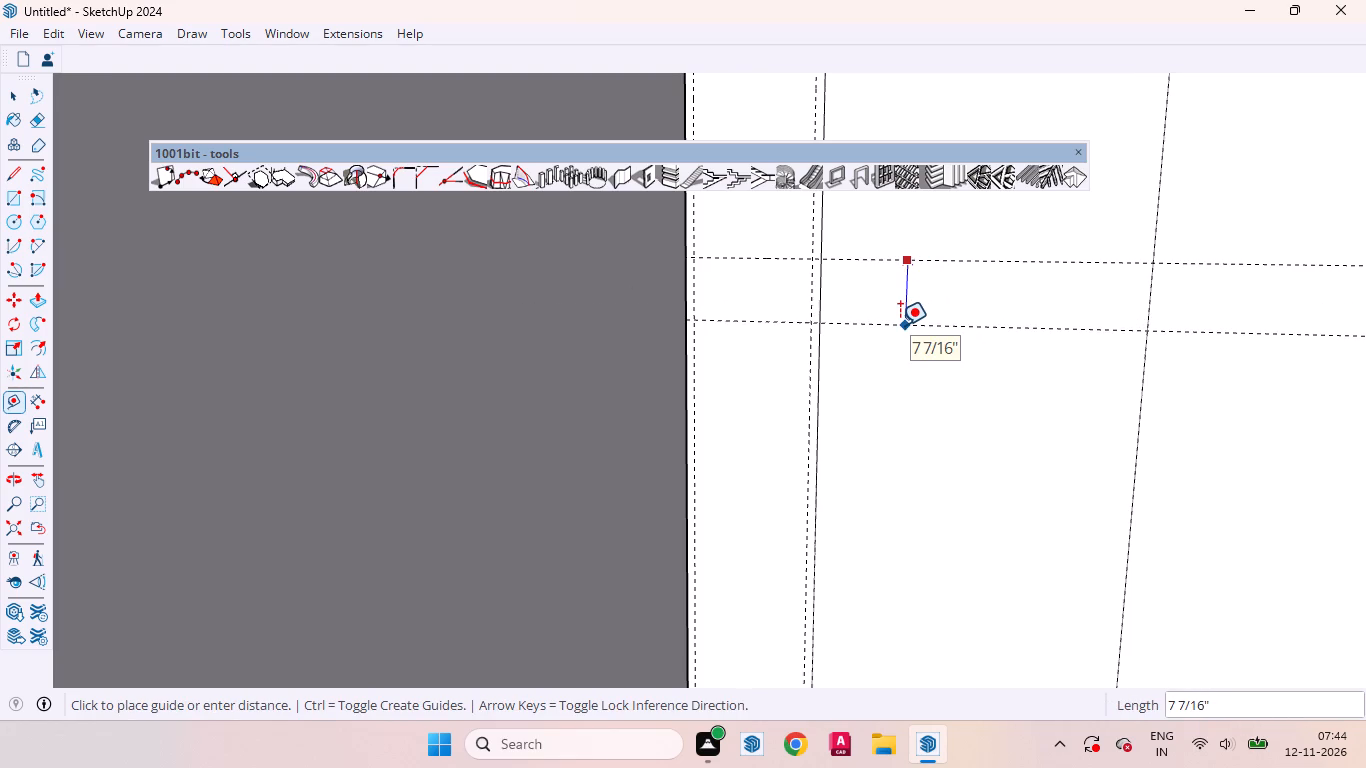
key(1)
key(Return)
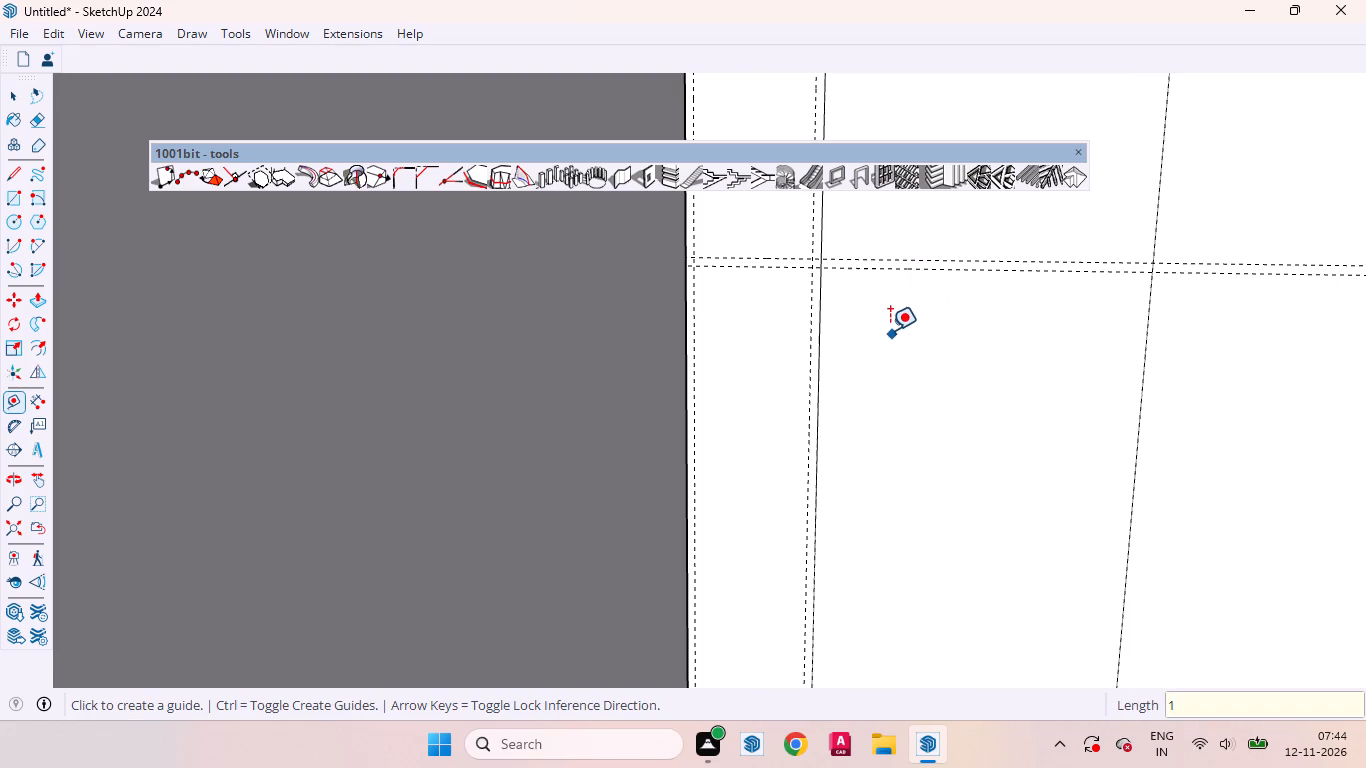
click(898, 270)
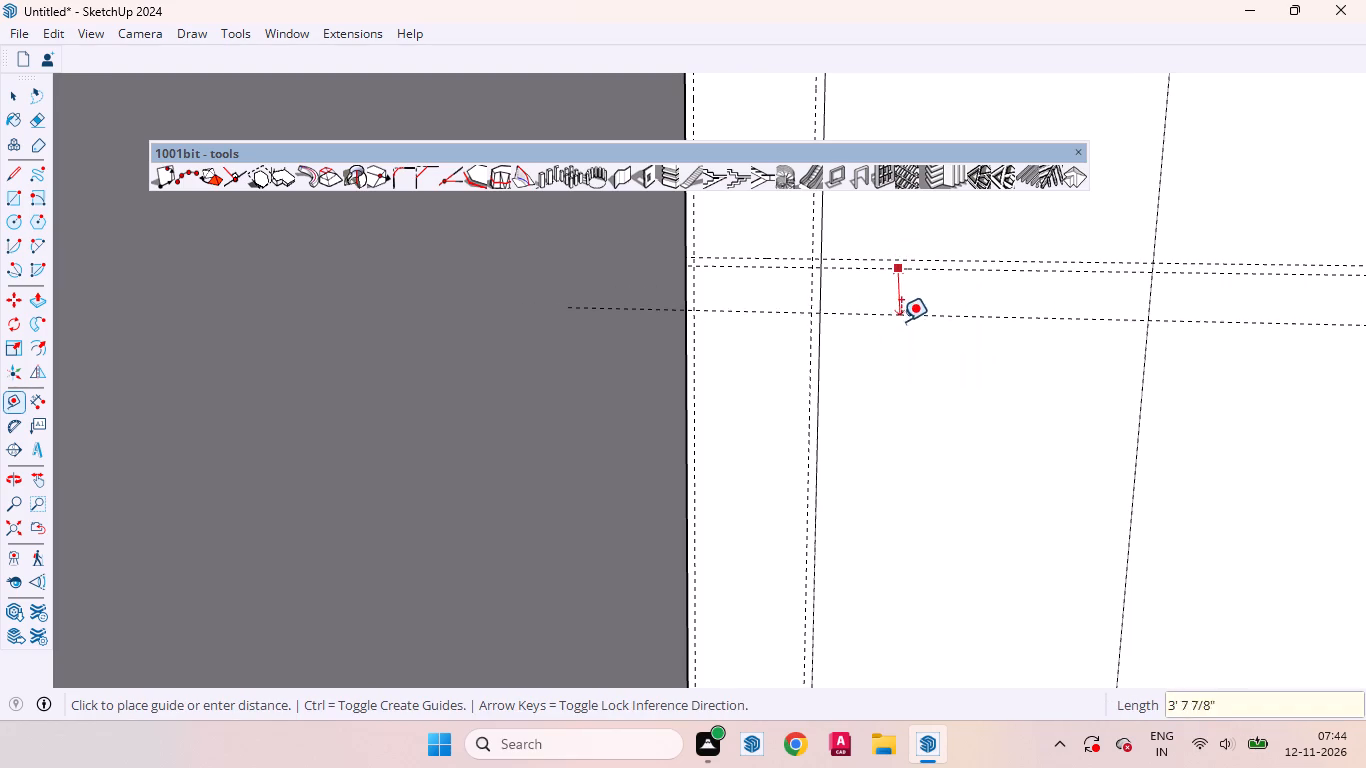
key(1)
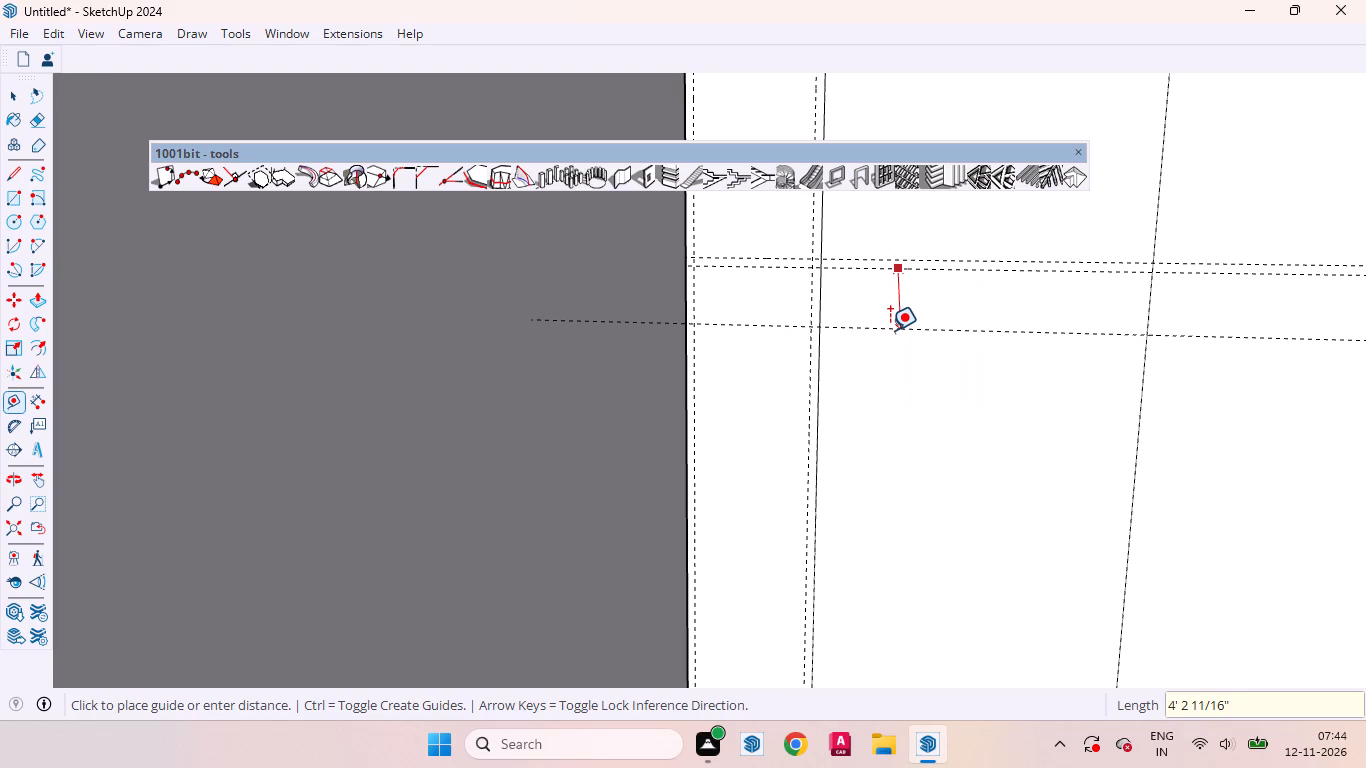
key(Return)
Add a horizontal guide 2" above the remaining lower horizontal guide on the front panels.
scroll(852, 329, down, 5)
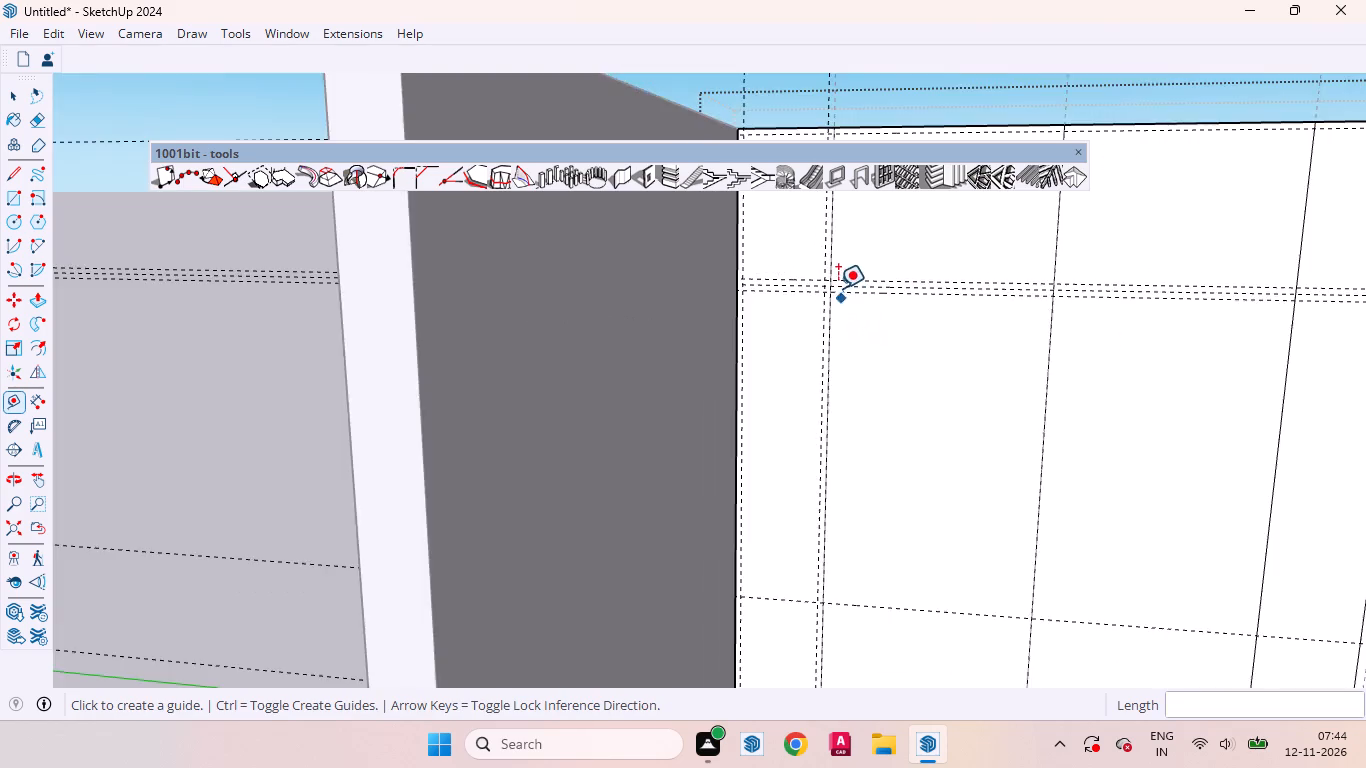
scroll(838, 288, down, 3)
scroll(807, 577, up, 9)
click(791, 426)
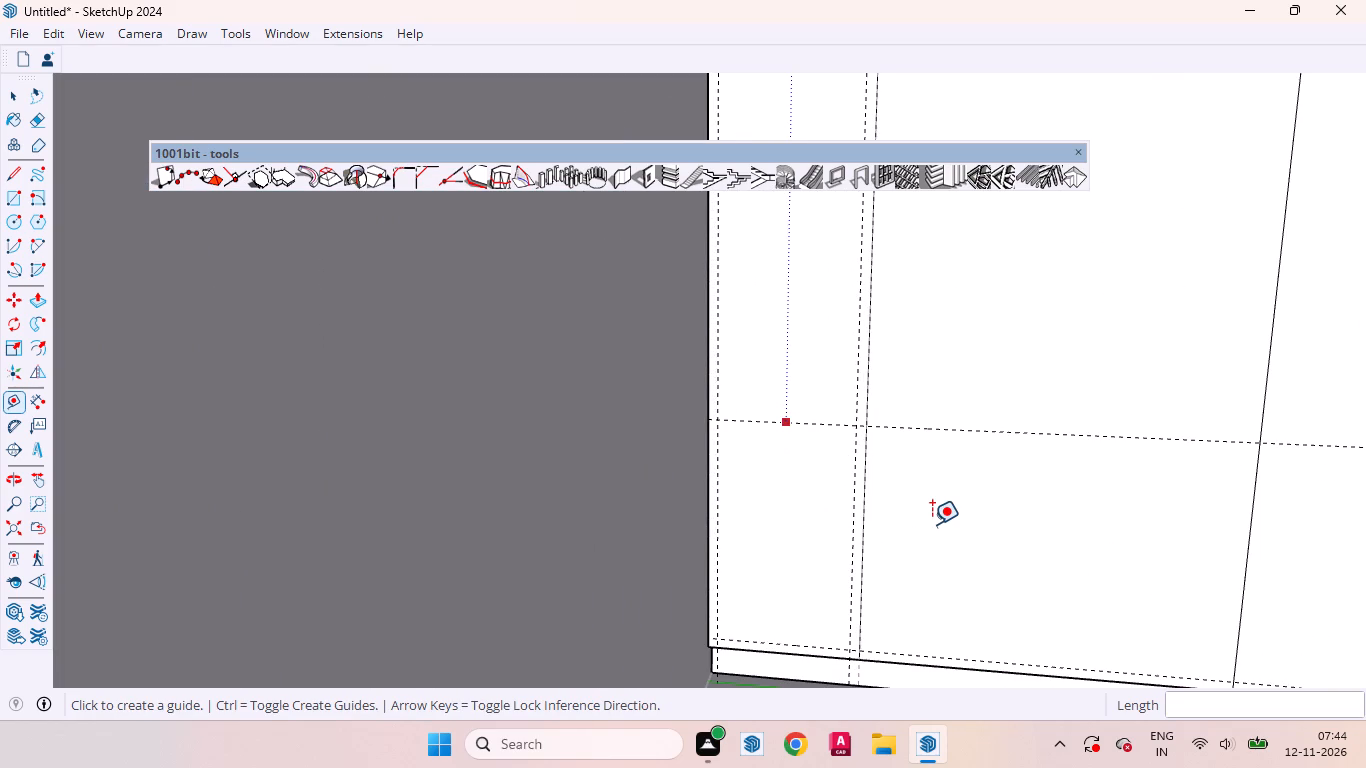
key(space)
key(t)
key(space)
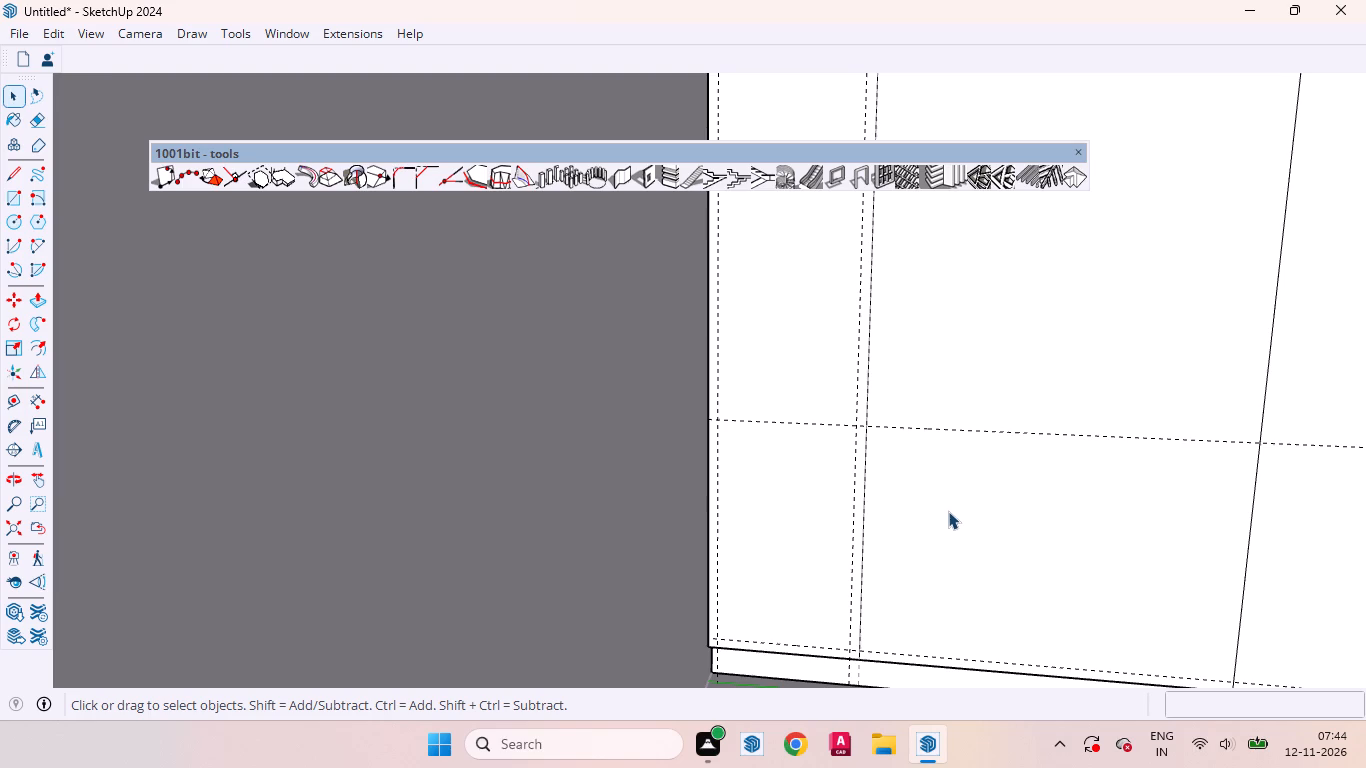
key(t)
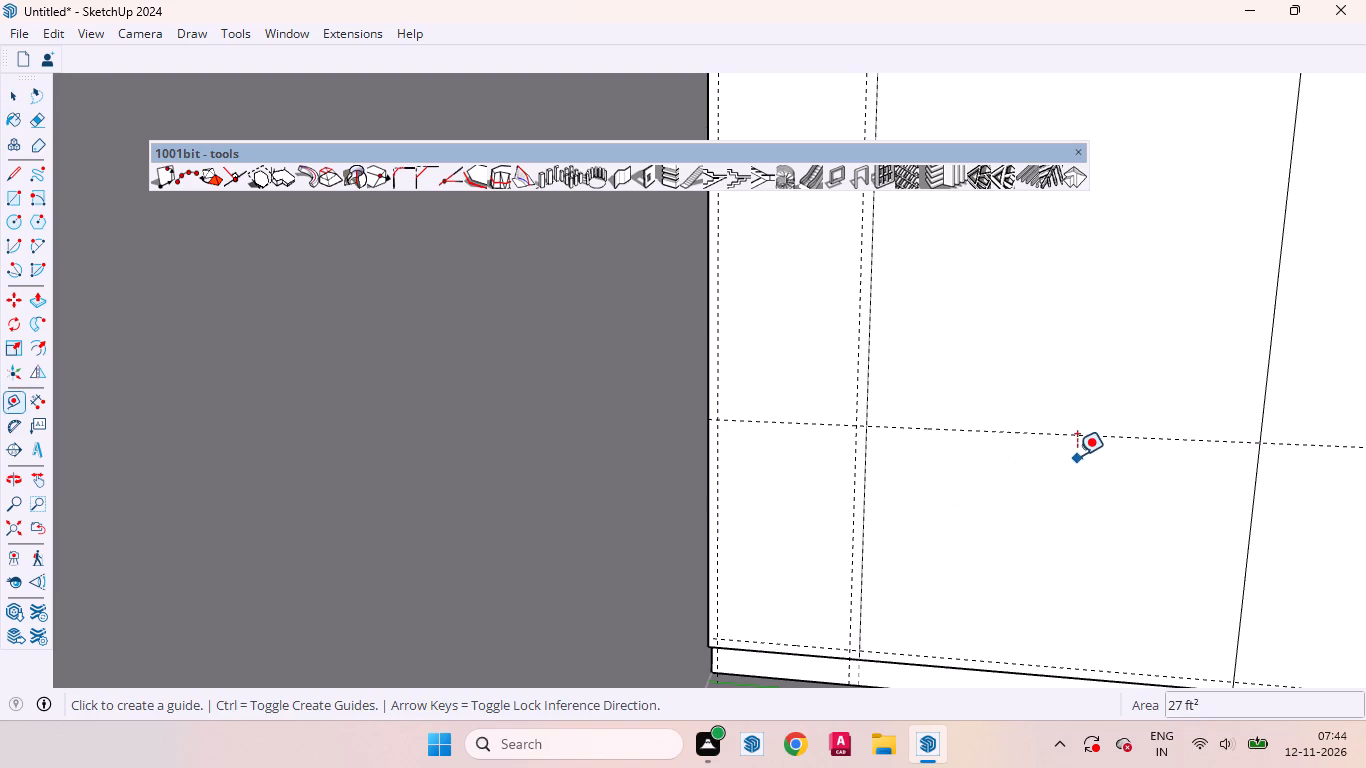
click(1030, 433)
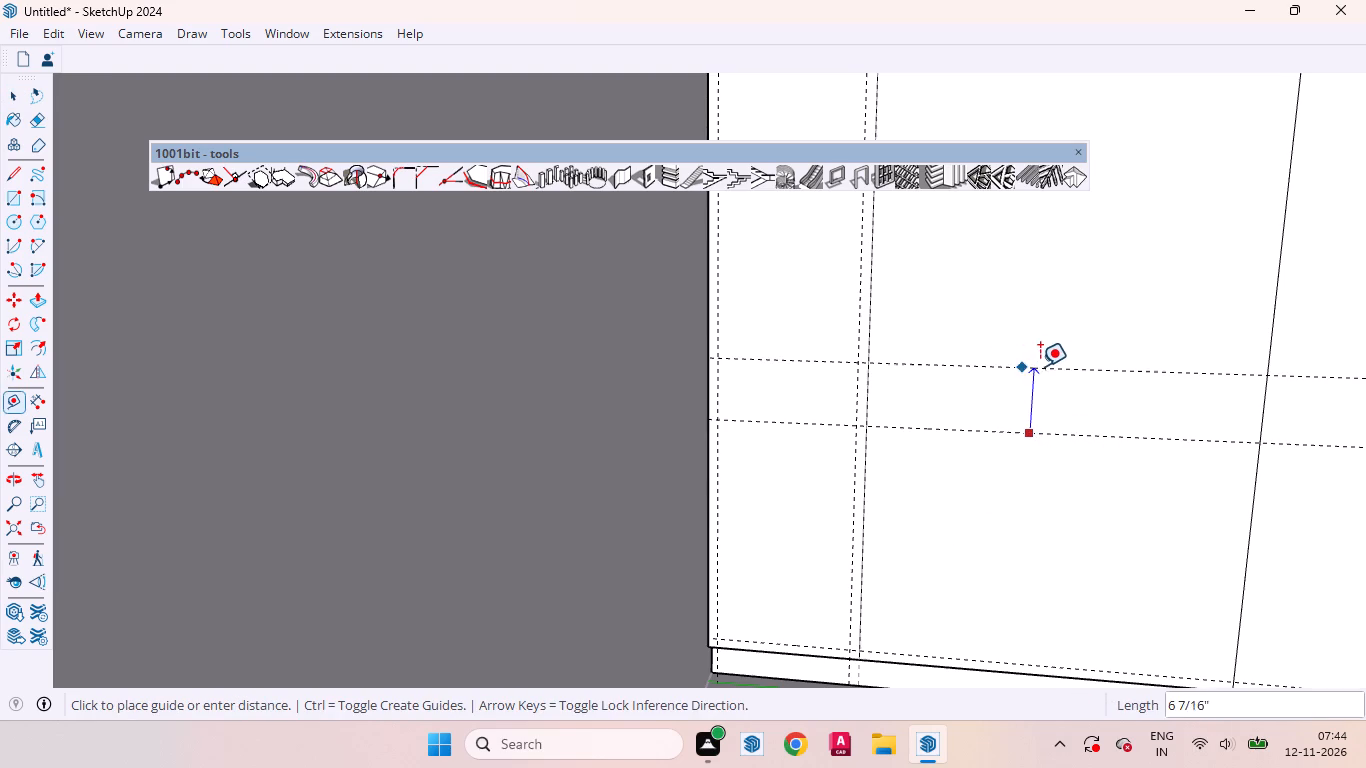
key(2)
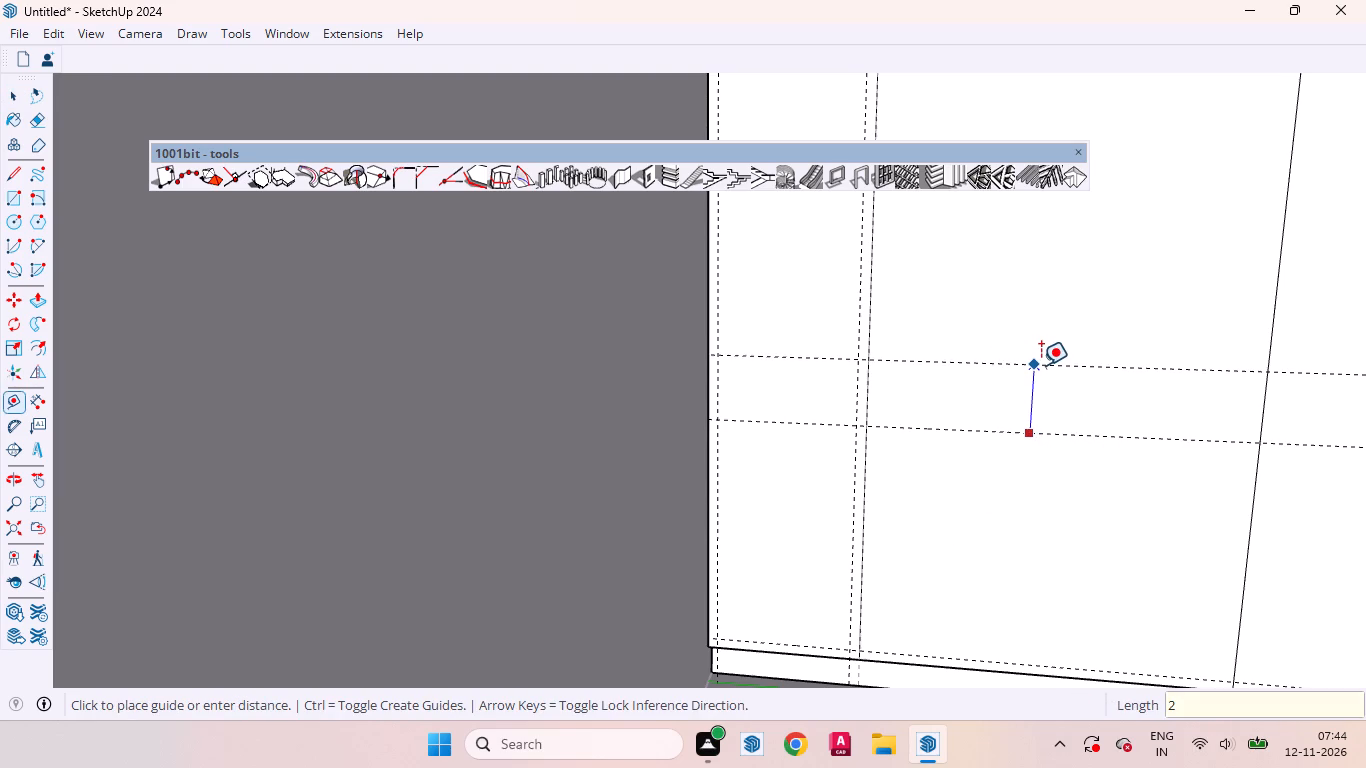
key(Return)
scroll(900, 585, down, 8)
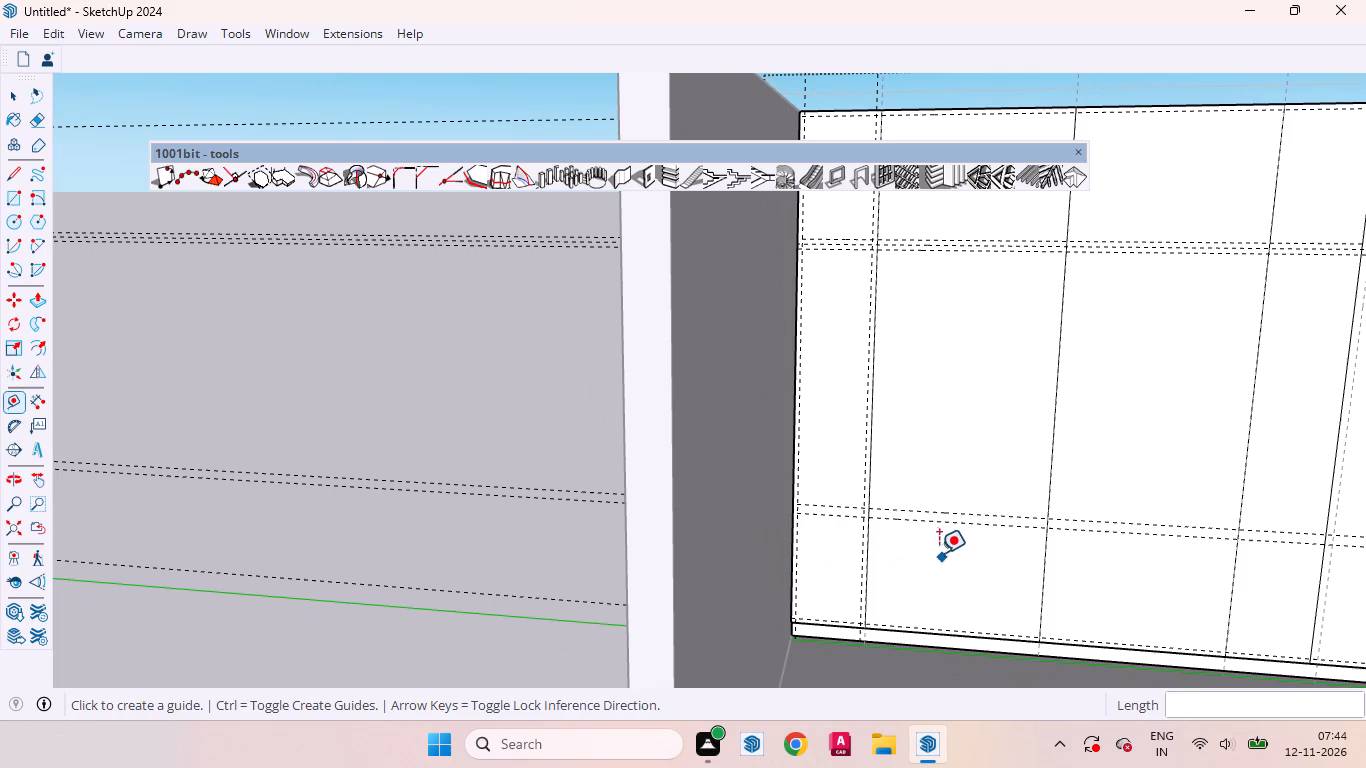
key(space)
Draw a 4'6" by 1'2" rectangle on the leftmost wardrobe front panel, between the upper and lower horizontal guide groups.
click(840, 407)
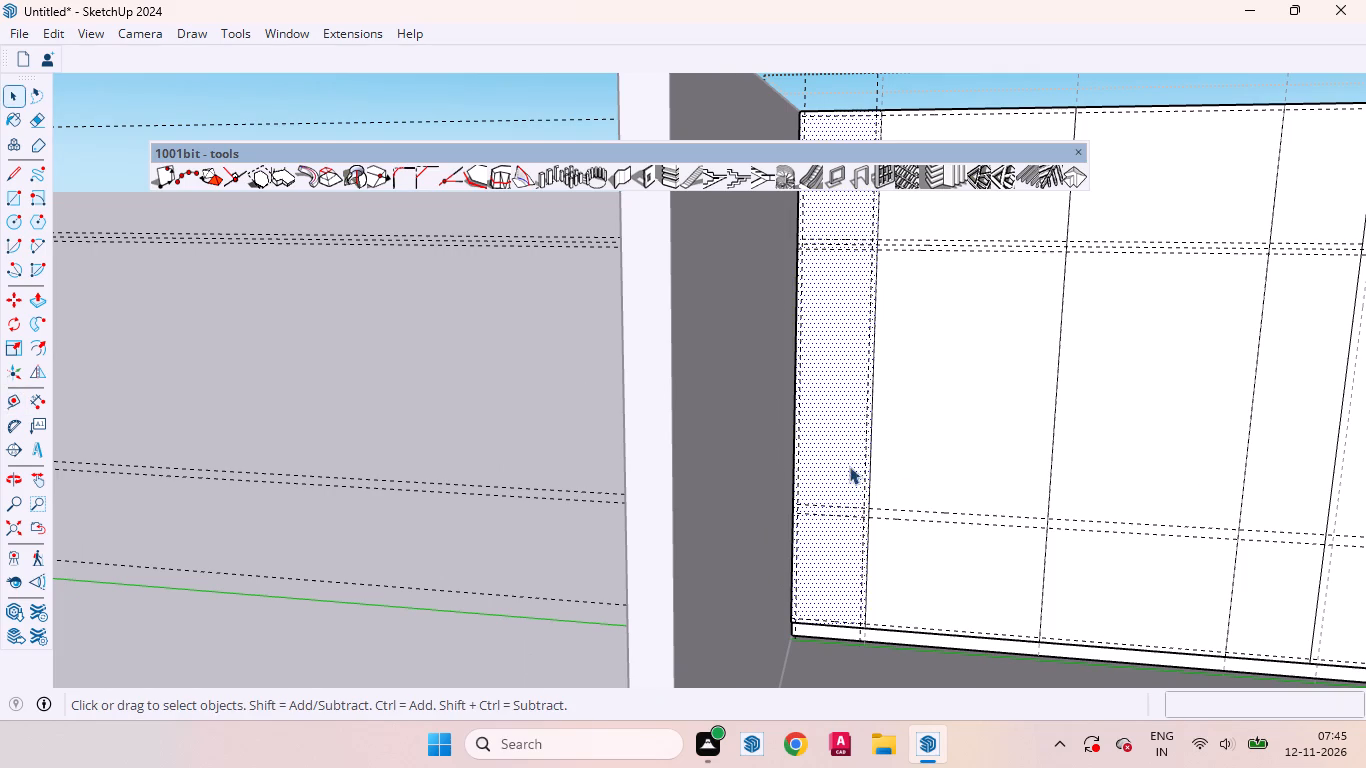
key(r)
scroll(820, 215, up, 9)
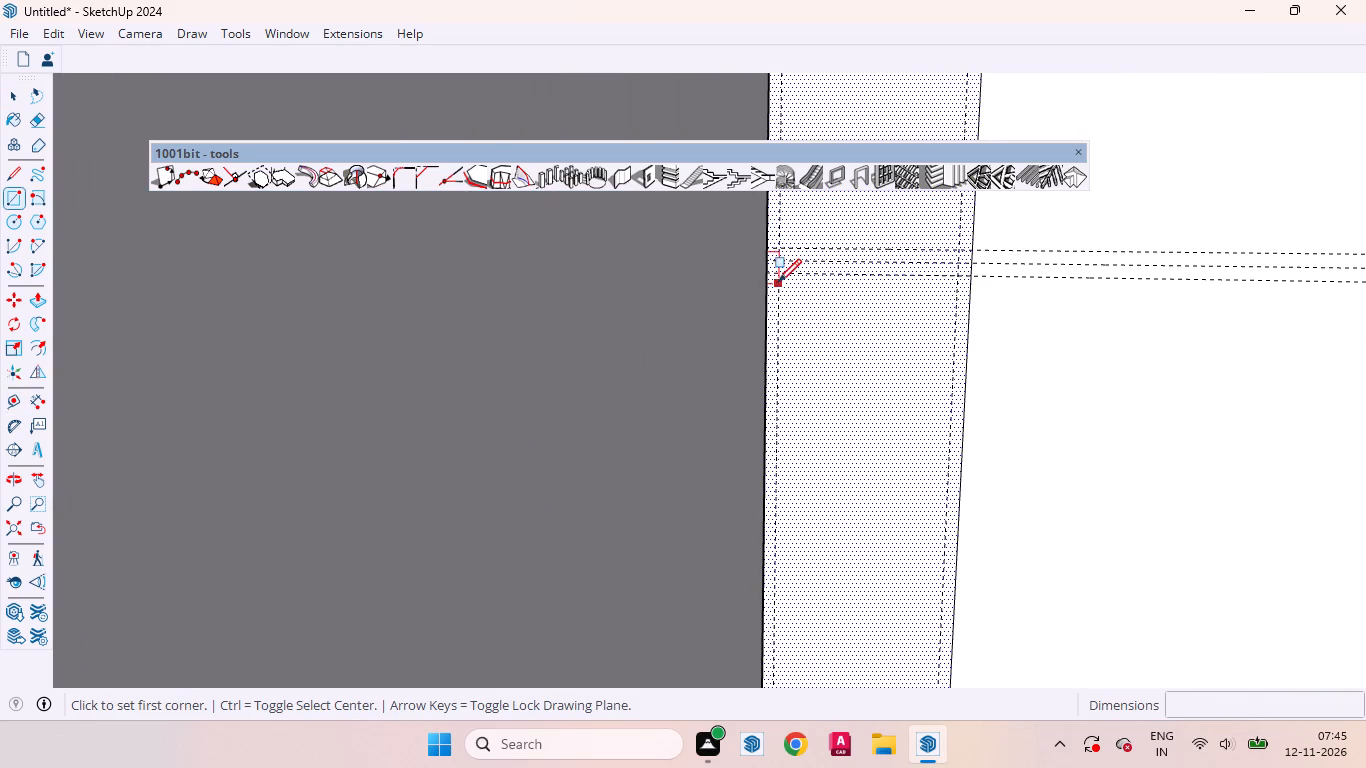
click(780, 276)
scroll(830, 428, down, 7)
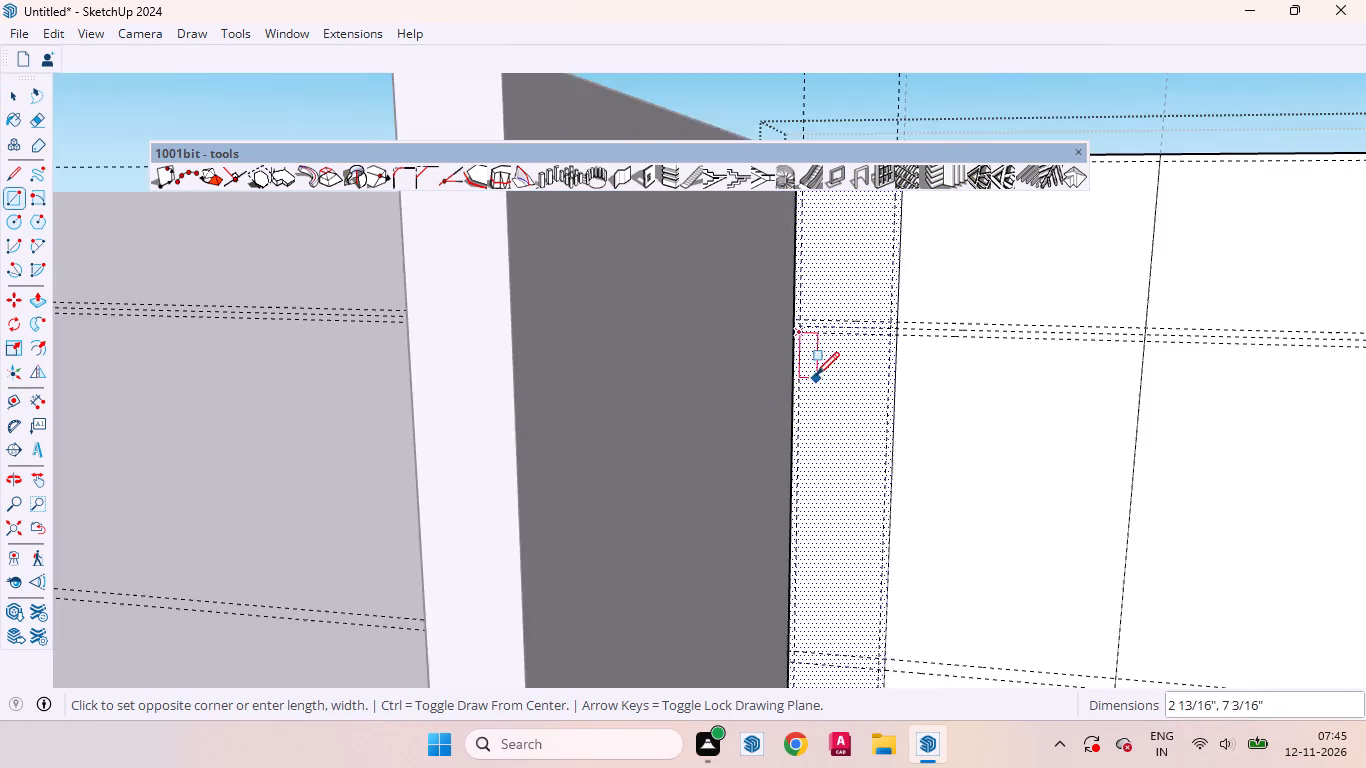
scroll(816, 375, down, 5)
scroll(846, 495, up, 7)
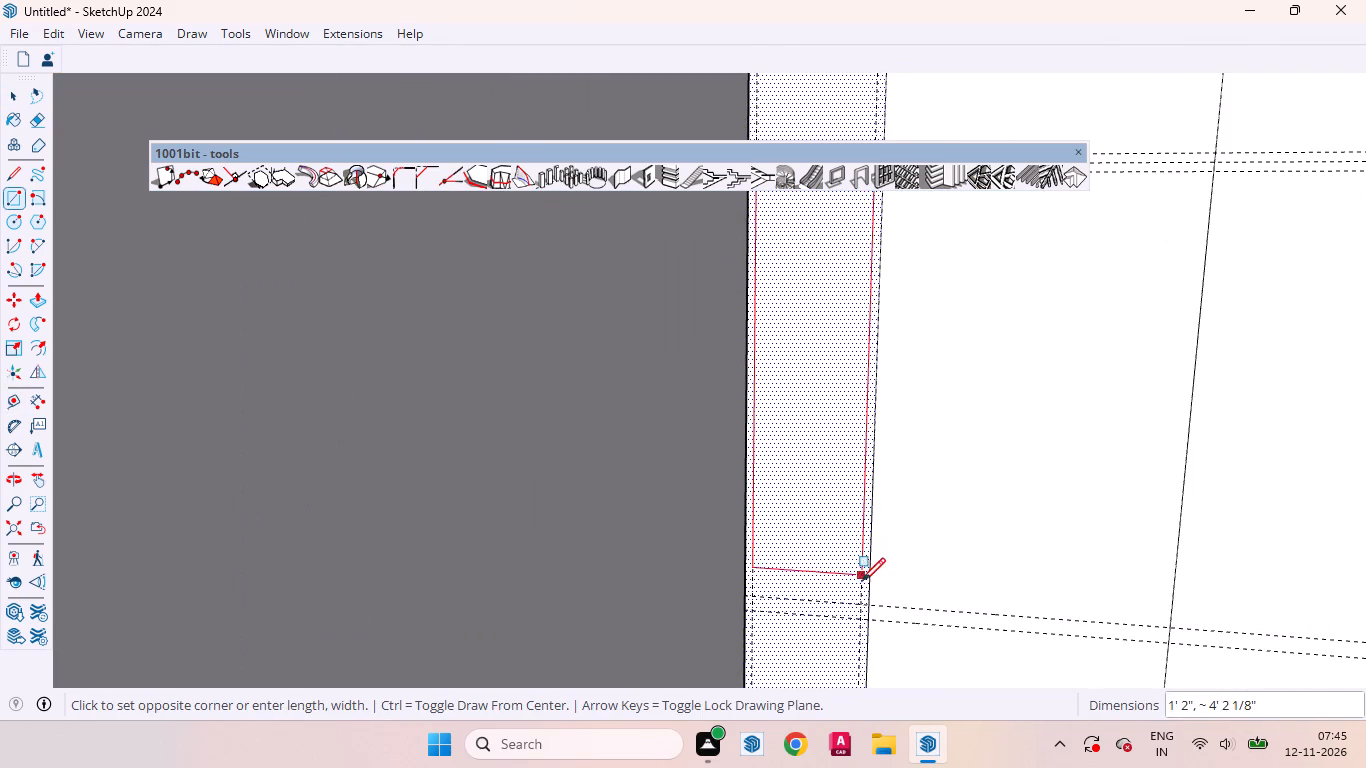
click(864, 607)
Draw a 1'2" by 2' rectangle on the same panel, from the lower guide pair down to the guide above the base.
scroll(938, 398, down, 4)
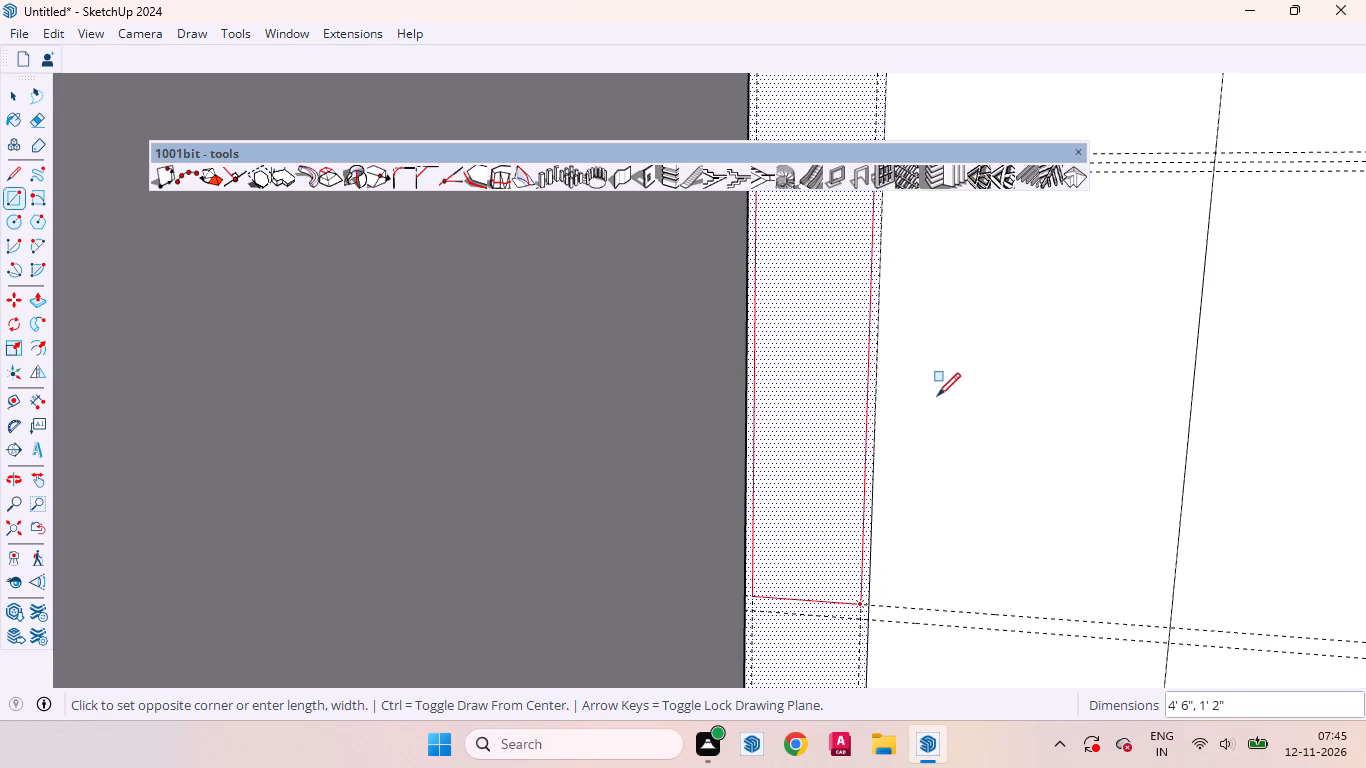
scroll(937, 396, down, 1)
scroll(799, 439, down, 3)
scroll(845, 631, up, 9)
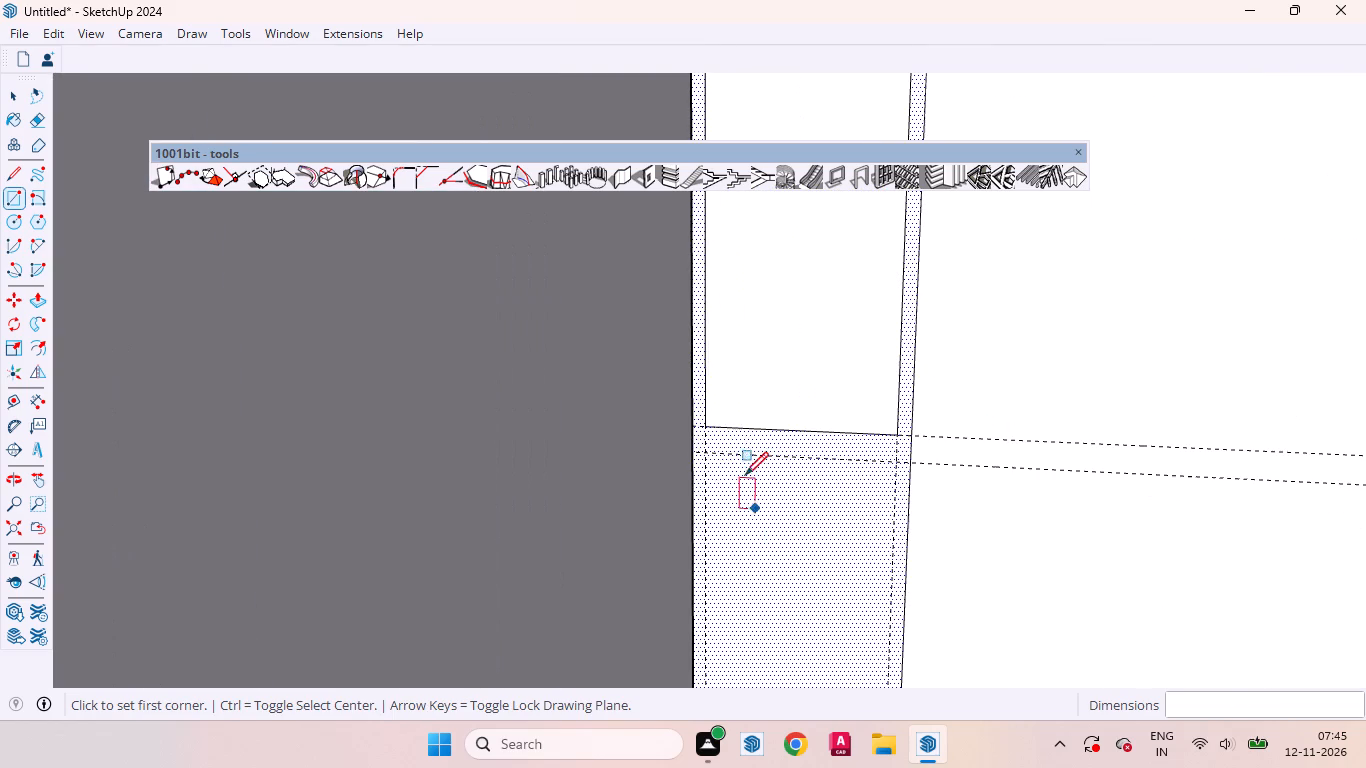
click(710, 453)
scroll(822, 485, down, 9)
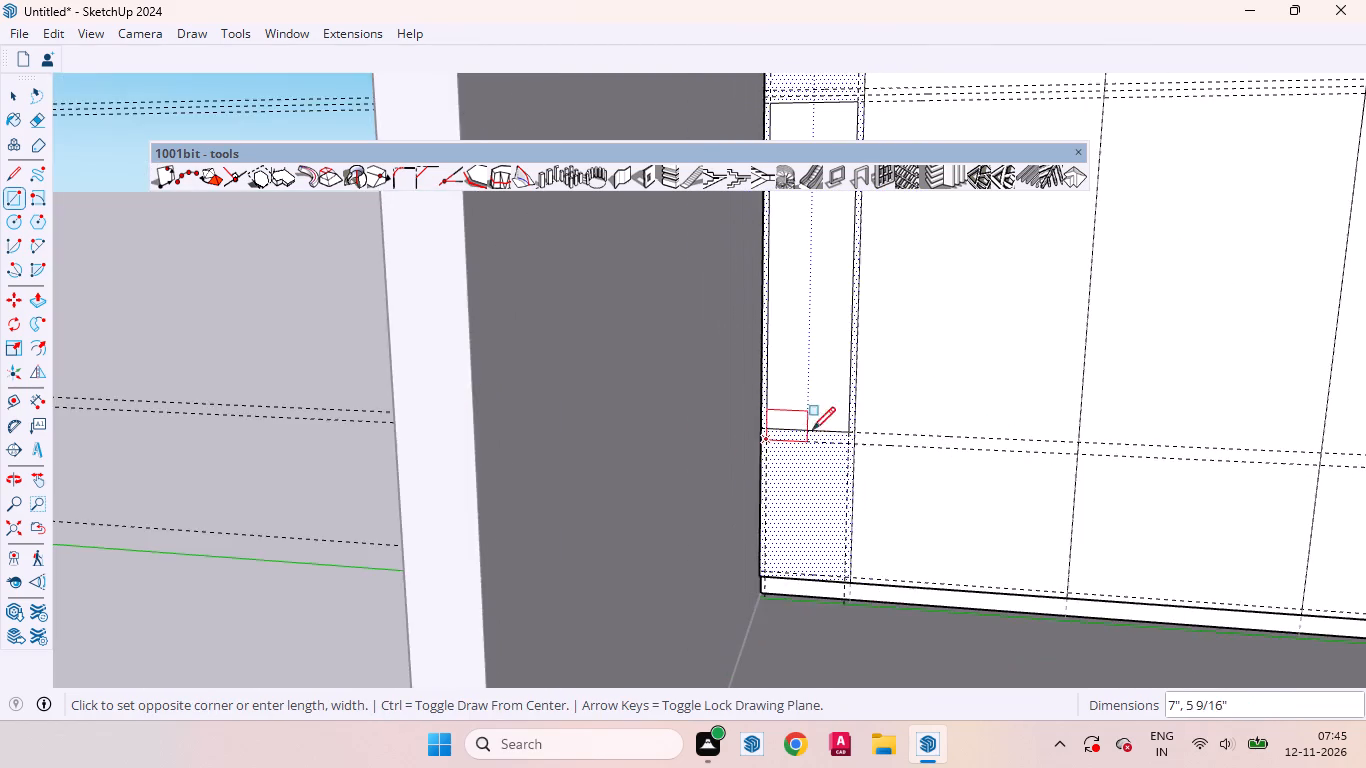
scroll(830, 546, up, 9)
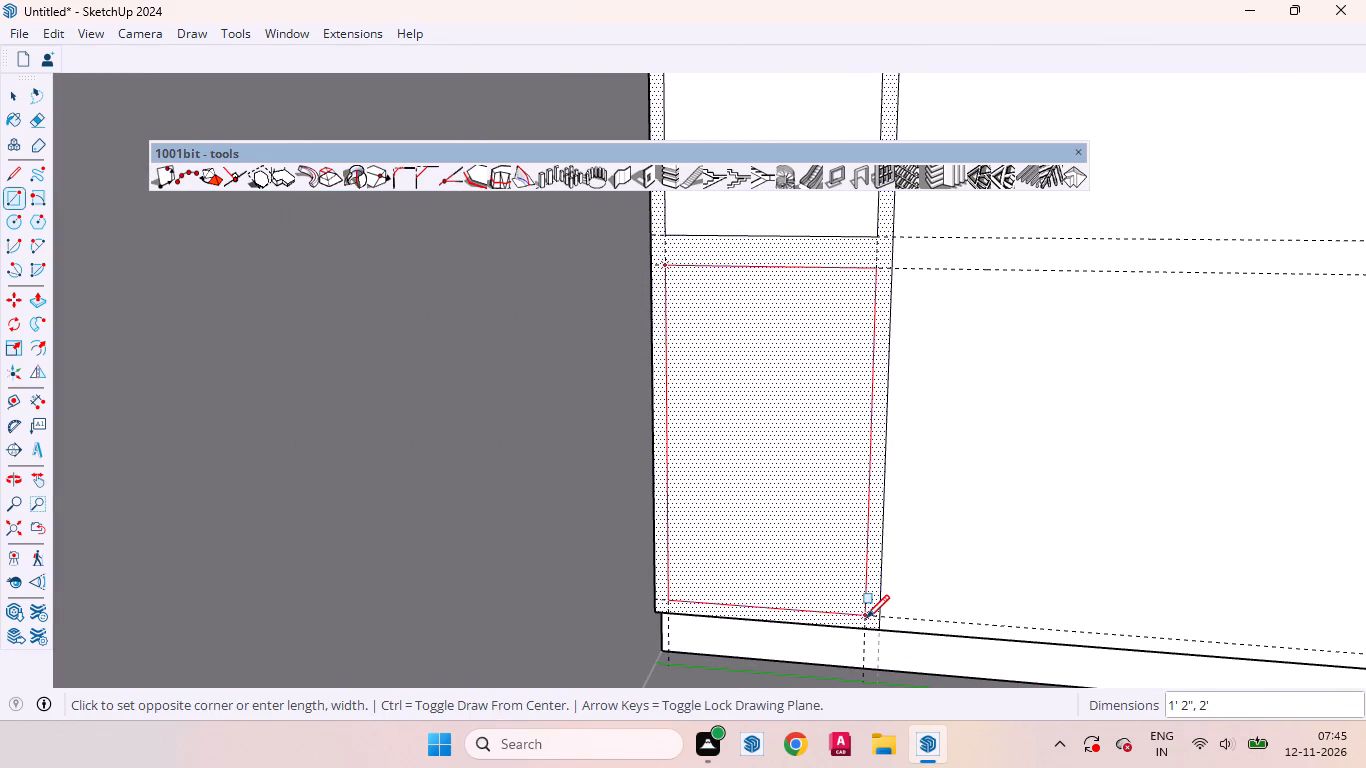
click(866, 618)
Draw a 1'2" wide rectangle in the panel's top section, between the guide below the top edge and the upper guide group.
scroll(1040, 406, down, 14)
scroll(805, 598, down, 5)
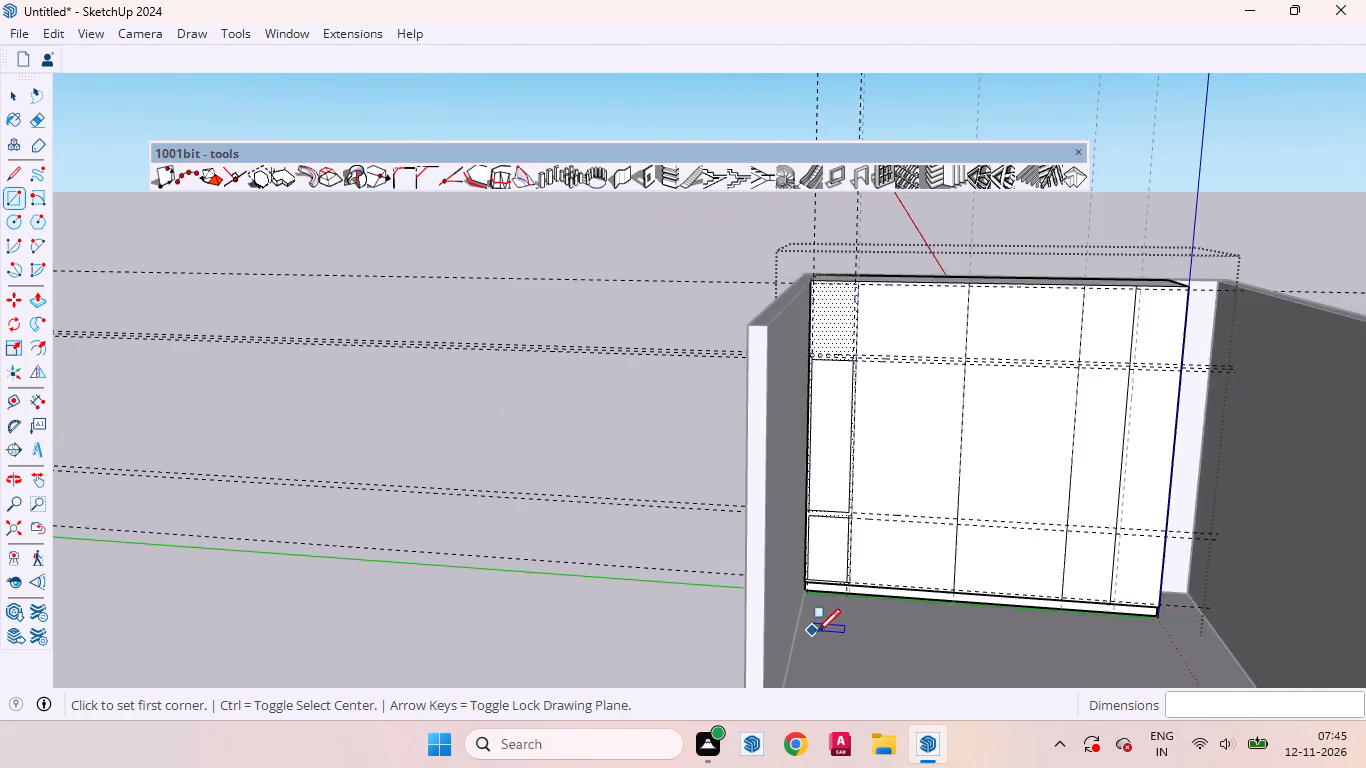
scroll(821, 629, down, 4)
scroll(839, 397, up, 13)
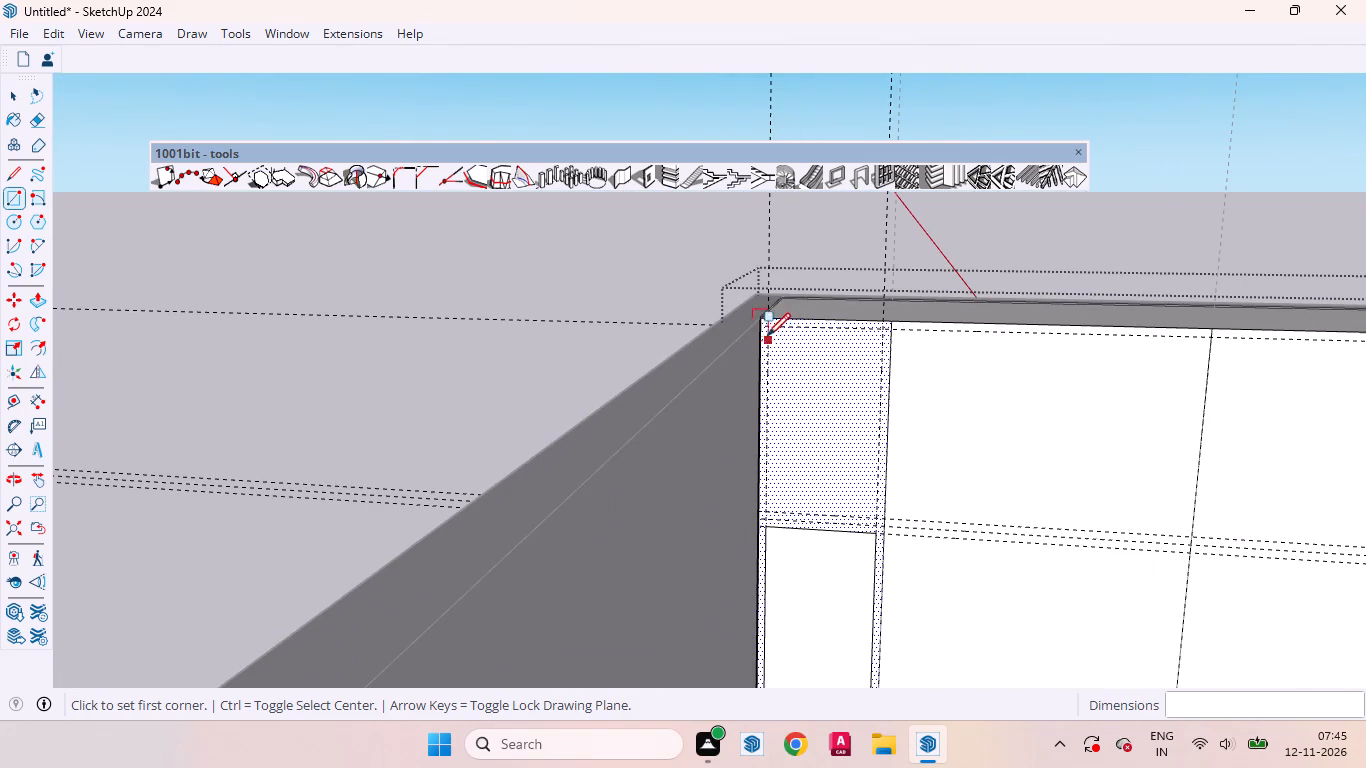
scroll(775, 333, up, 13)
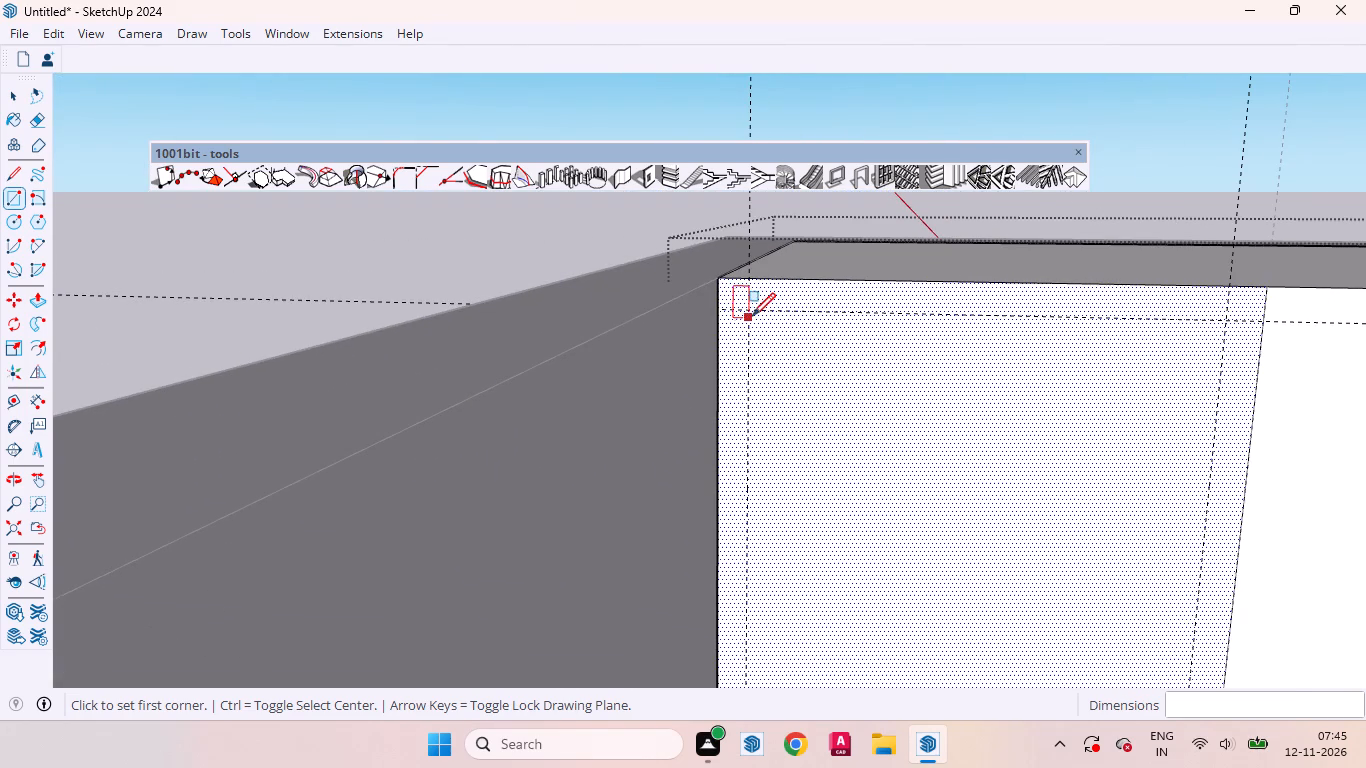
click(751, 312)
scroll(917, 540, down, 18)
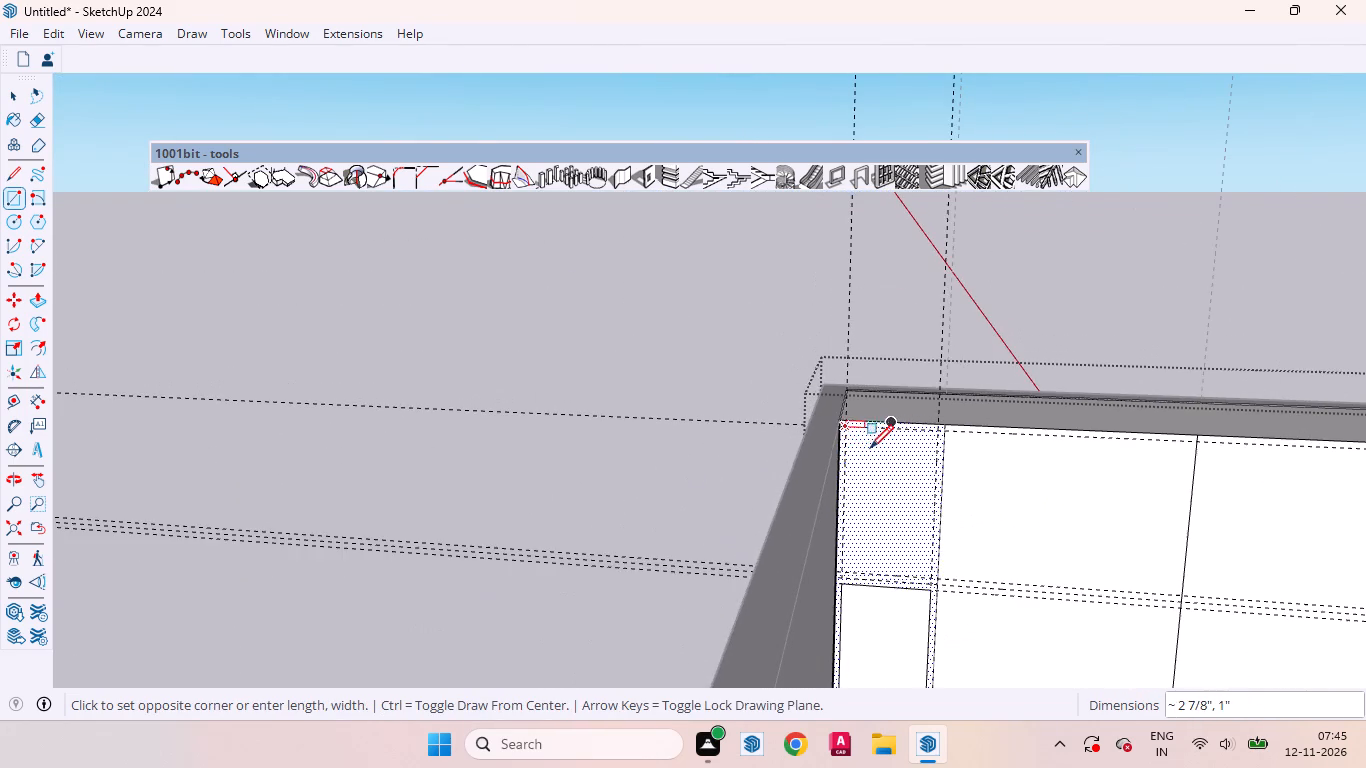
scroll(915, 587, up, 5)
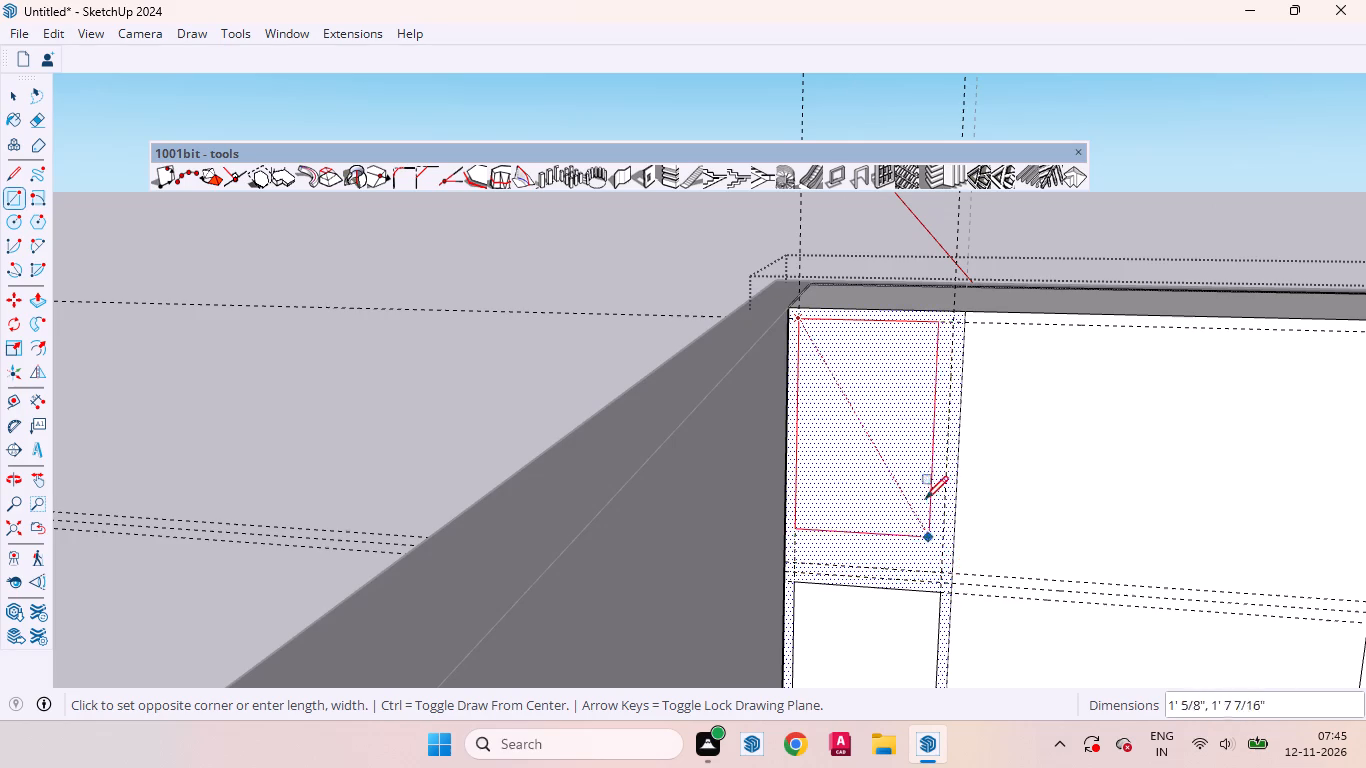
scroll(924, 496, down, 8)
scroll(934, 514, up, 5)
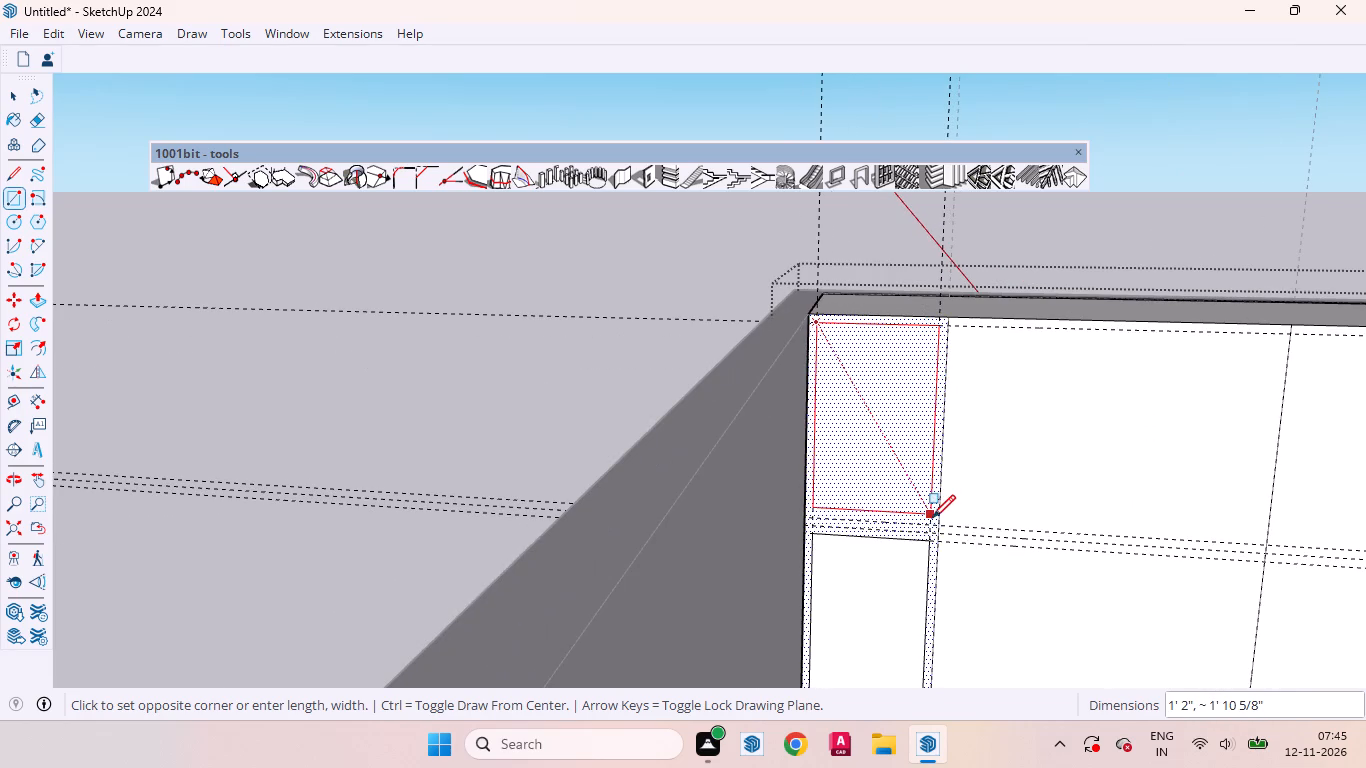
click(931, 522)
key(space)
Add guides 2" inside the left, top and right edges of the panel's middle rectangle.
scroll(871, 372, down, 2)
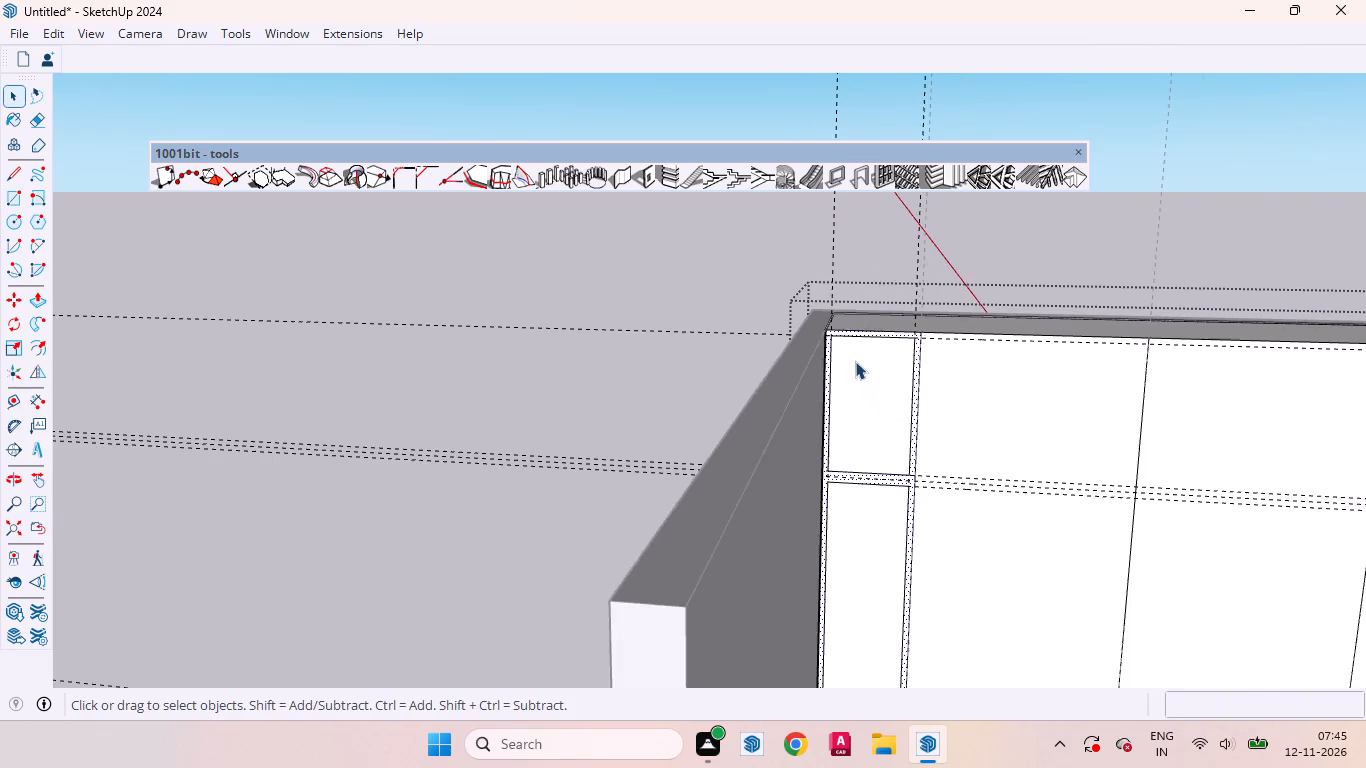
scroll(855, 361, down, 7)
scroll(860, 575, up, 9)
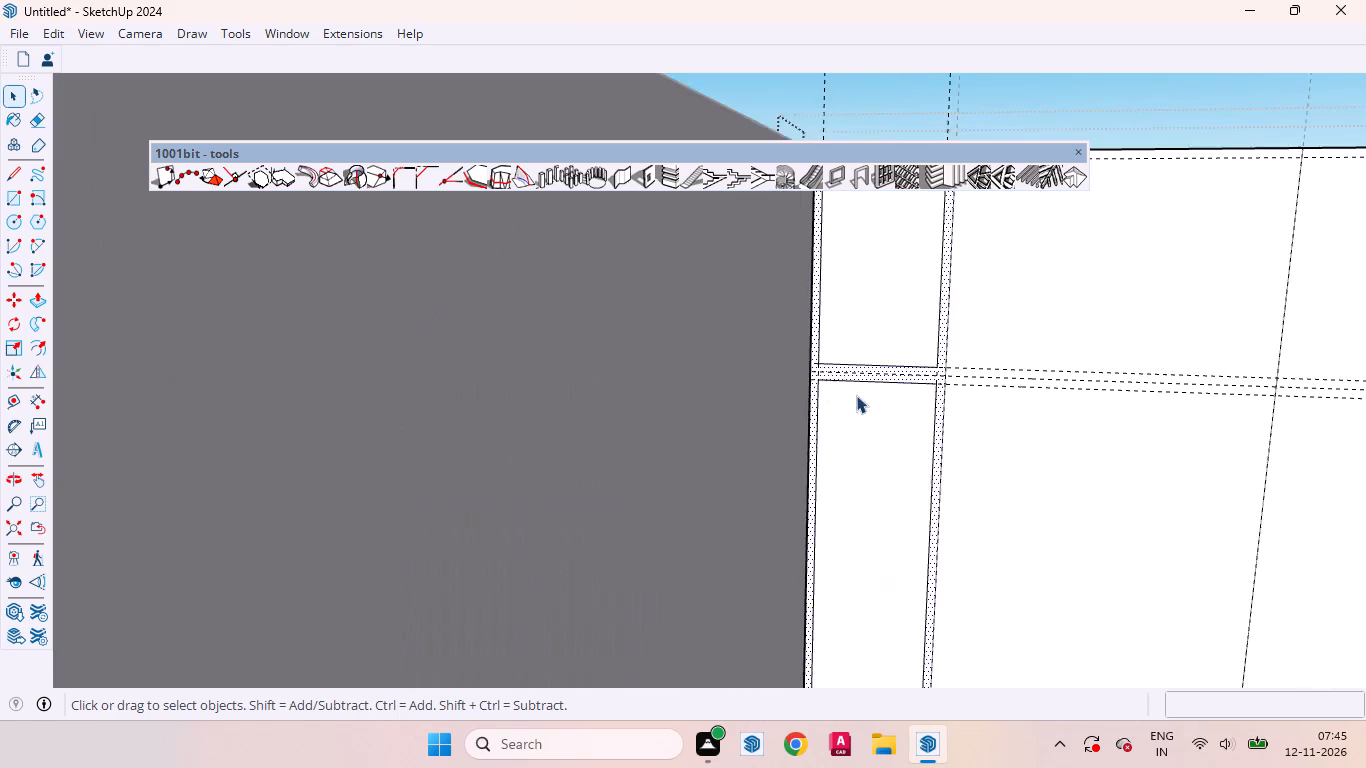
scroll(856, 395, up, 3)
key(t)
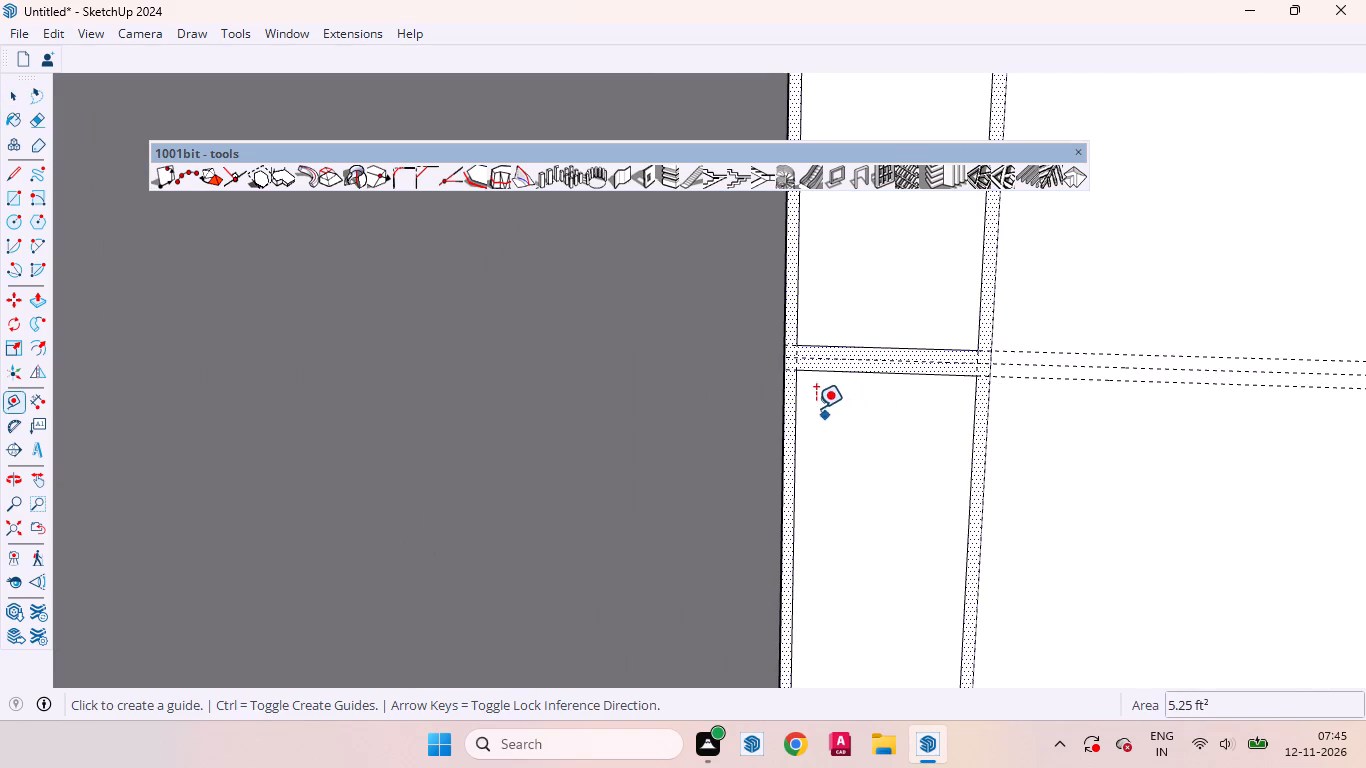
click(800, 413)
key(2)
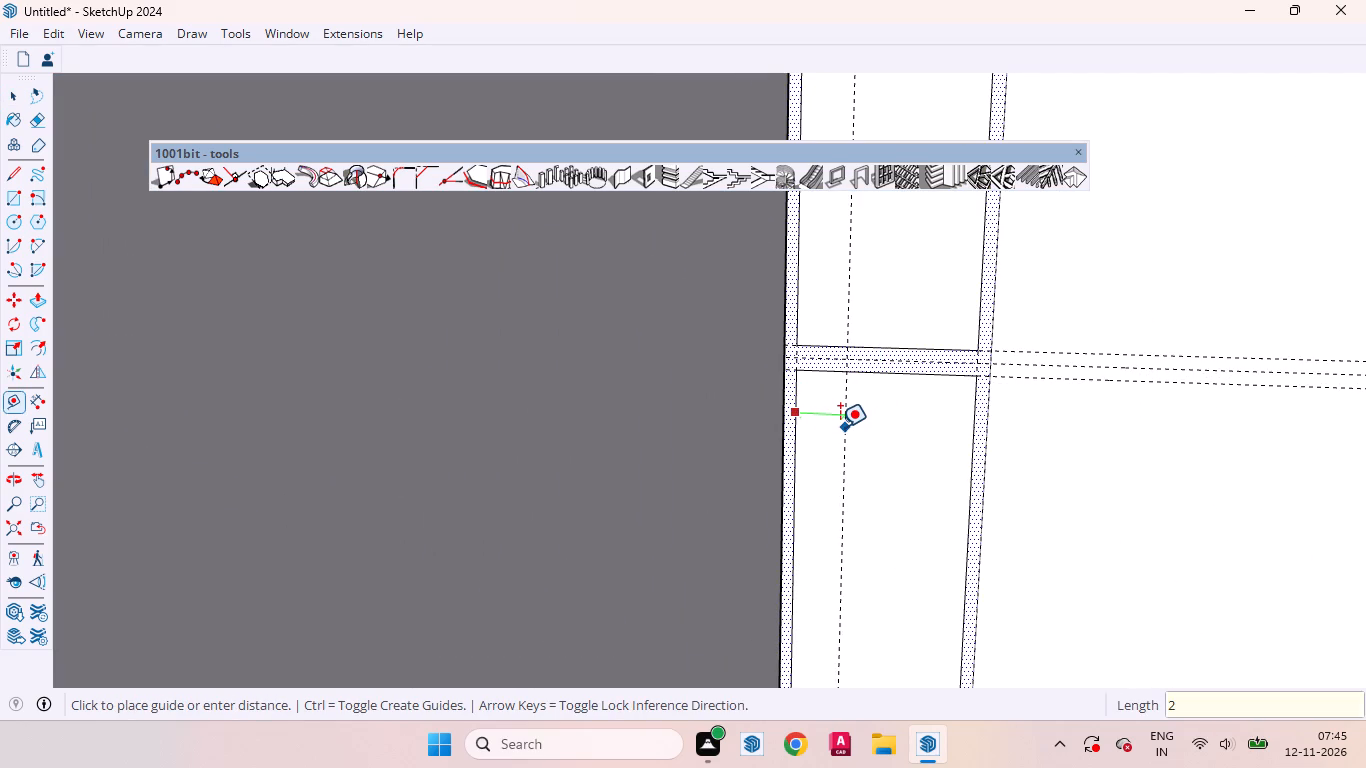
key(Return)
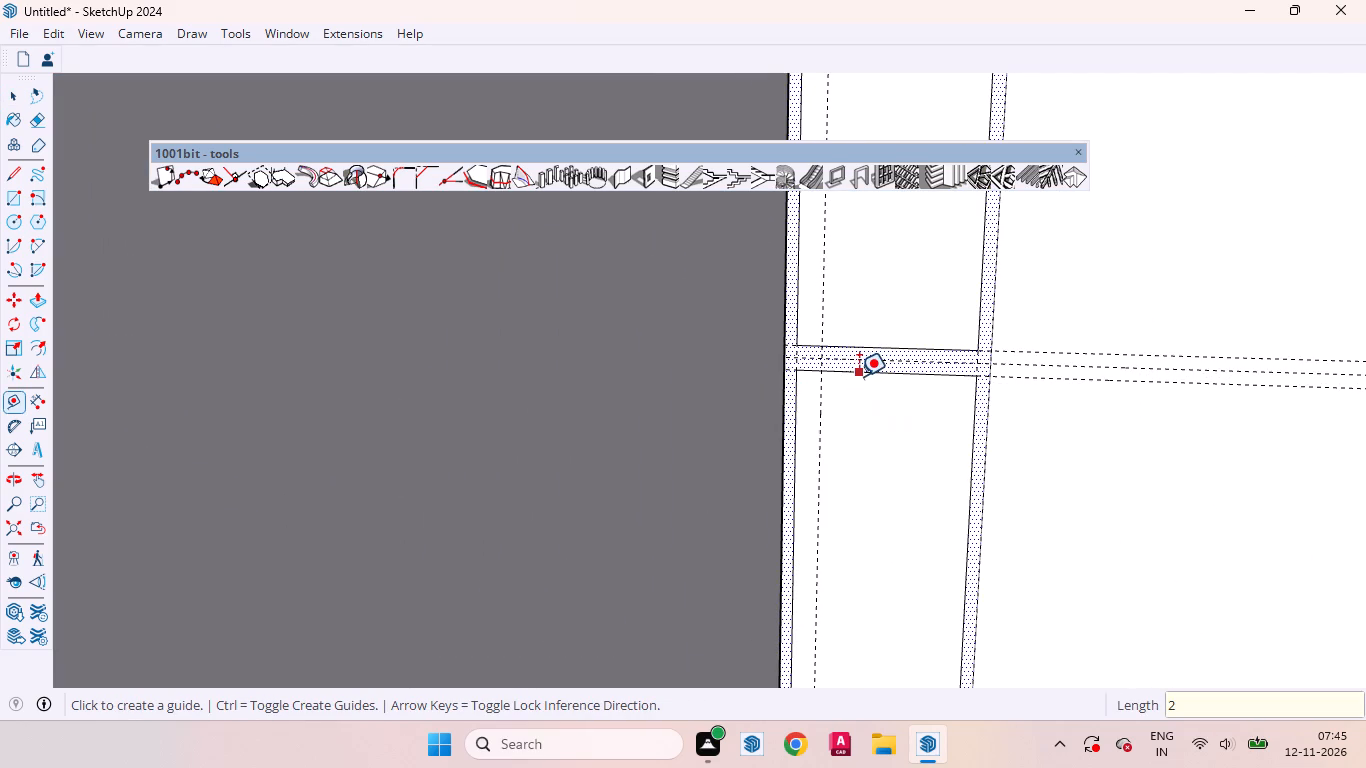
click(859, 376)
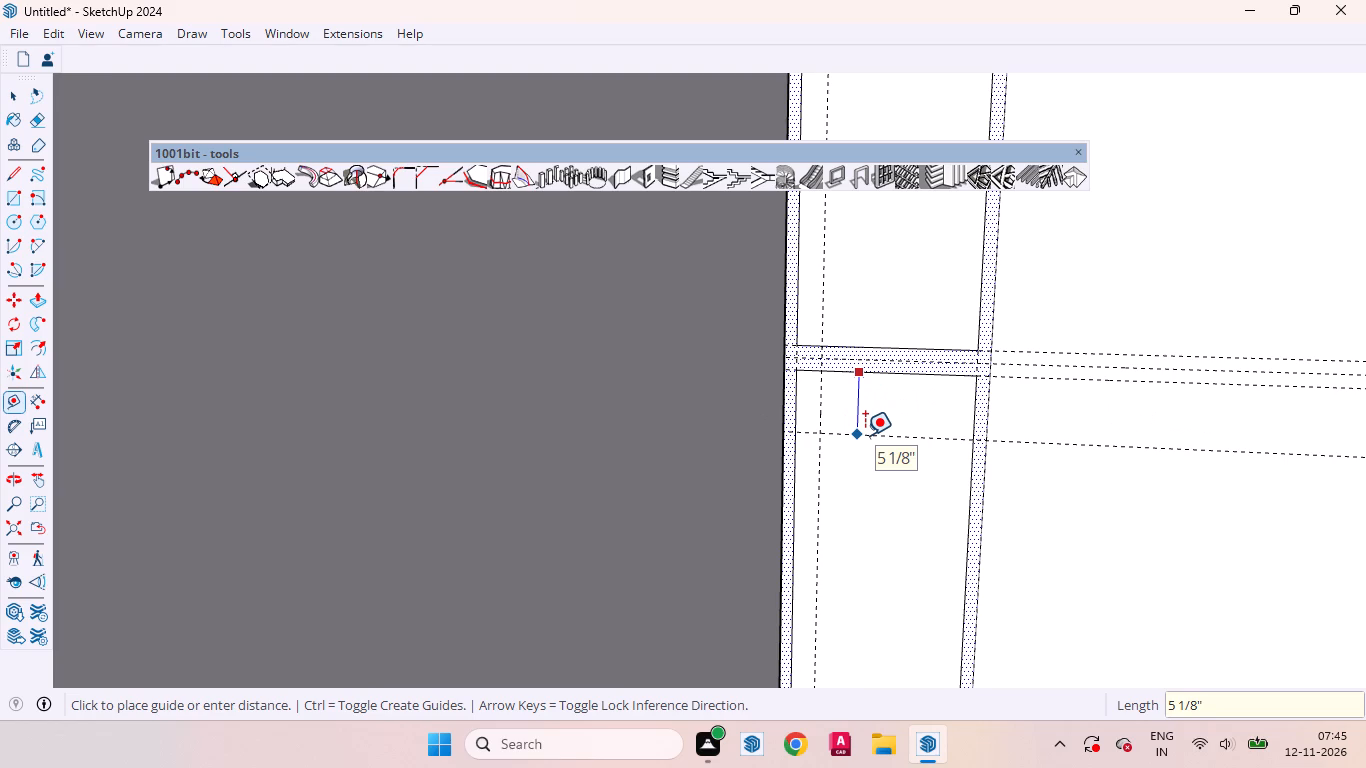
key(2)
key(Return)
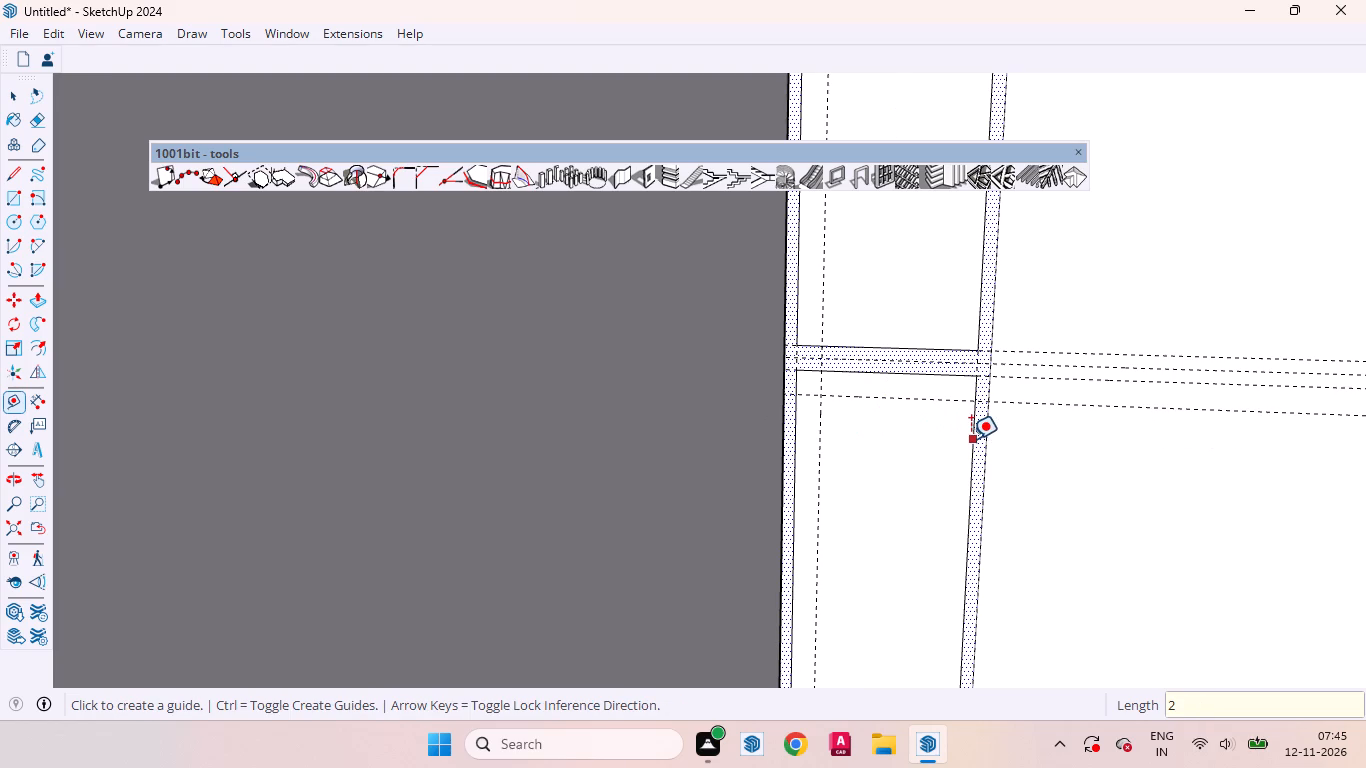
click(967, 441)
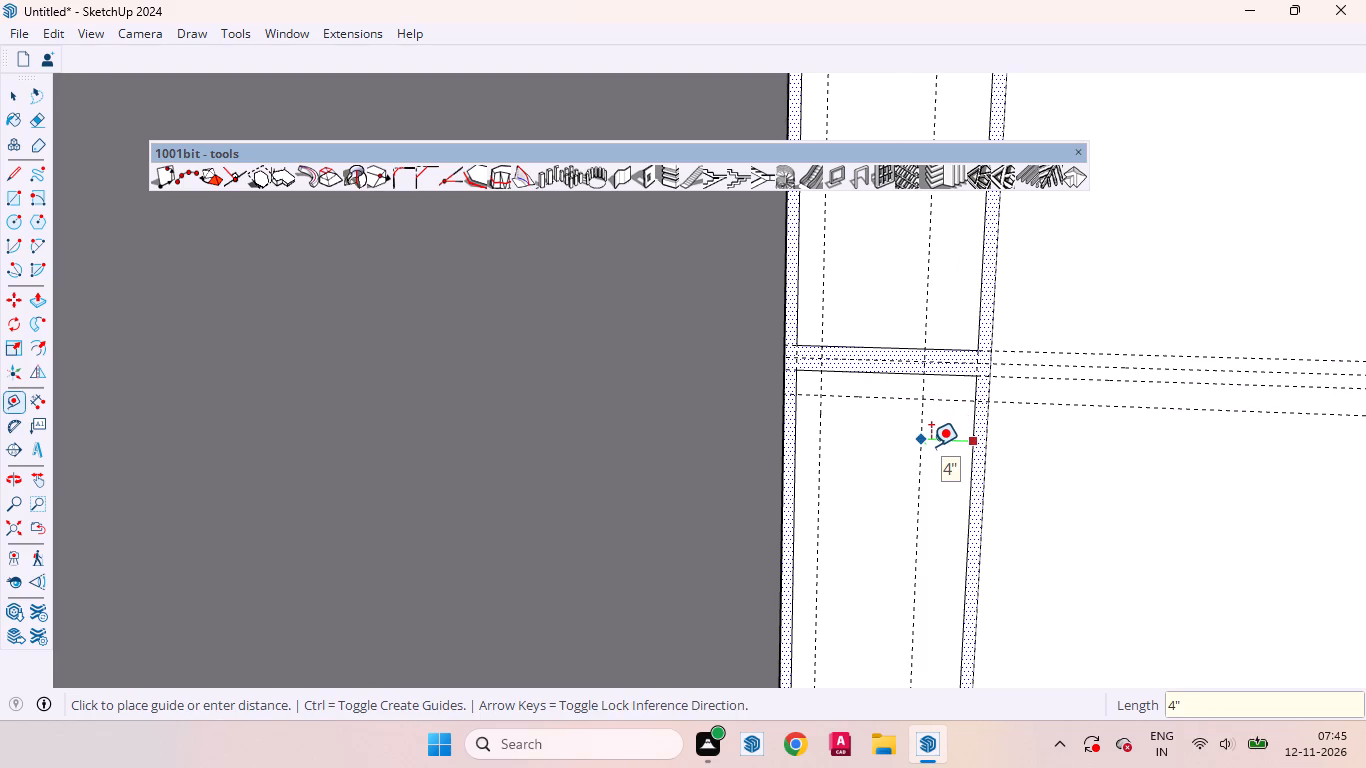
key(2)
key(Return)
Add horizontal guides 2" inside the bottom and top edges of the panel's upper rectangle.
scroll(936, 506, down, 5)
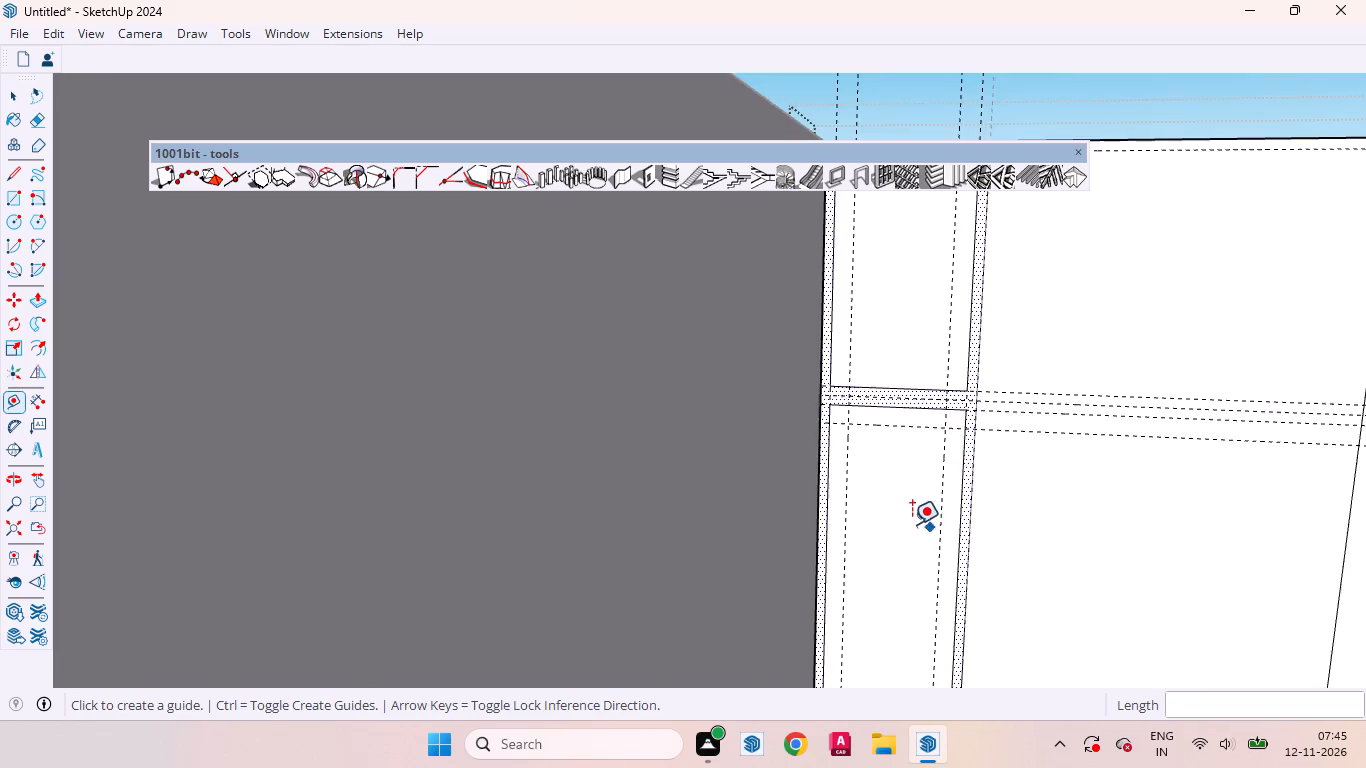
scroll(912, 524, down, 8)
scroll(897, 400, up, 13)
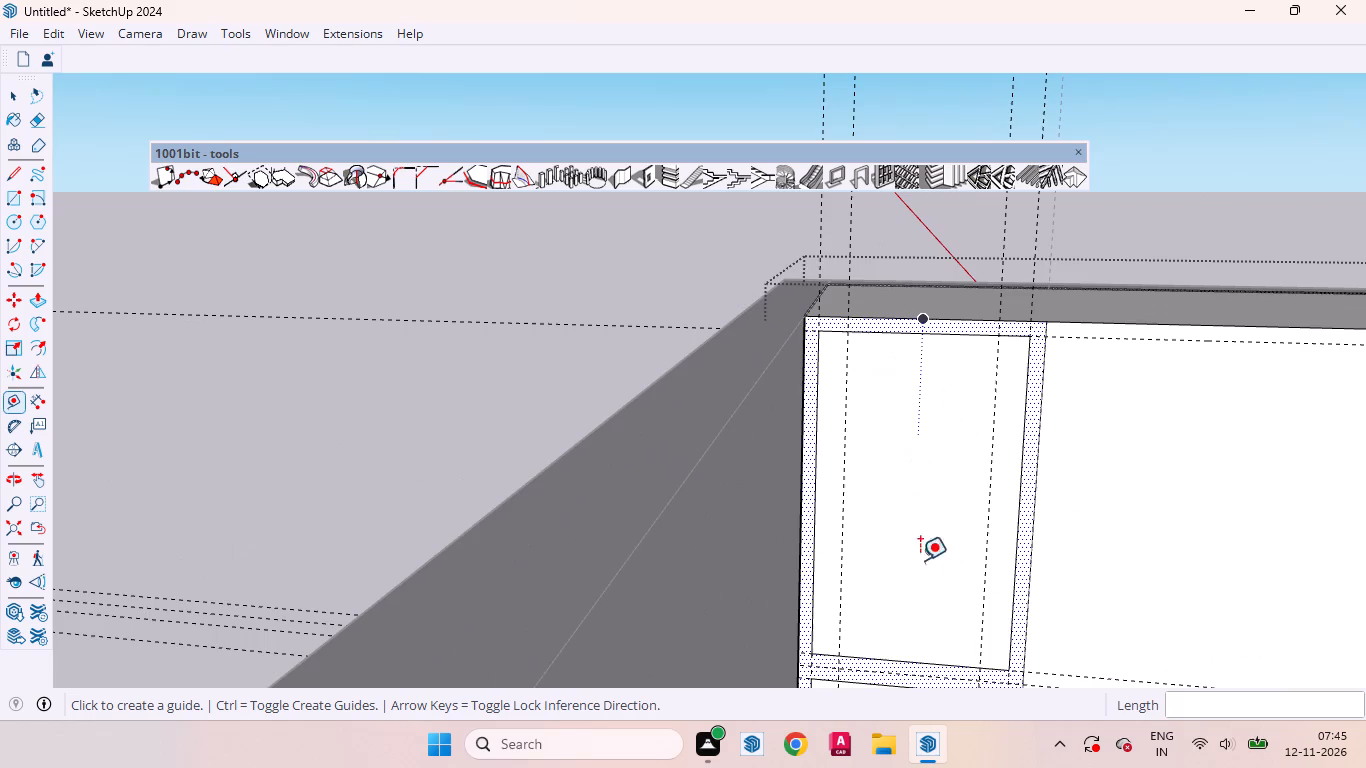
scroll(876, 433, down, 5)
scroll(902, 573, up, 4)
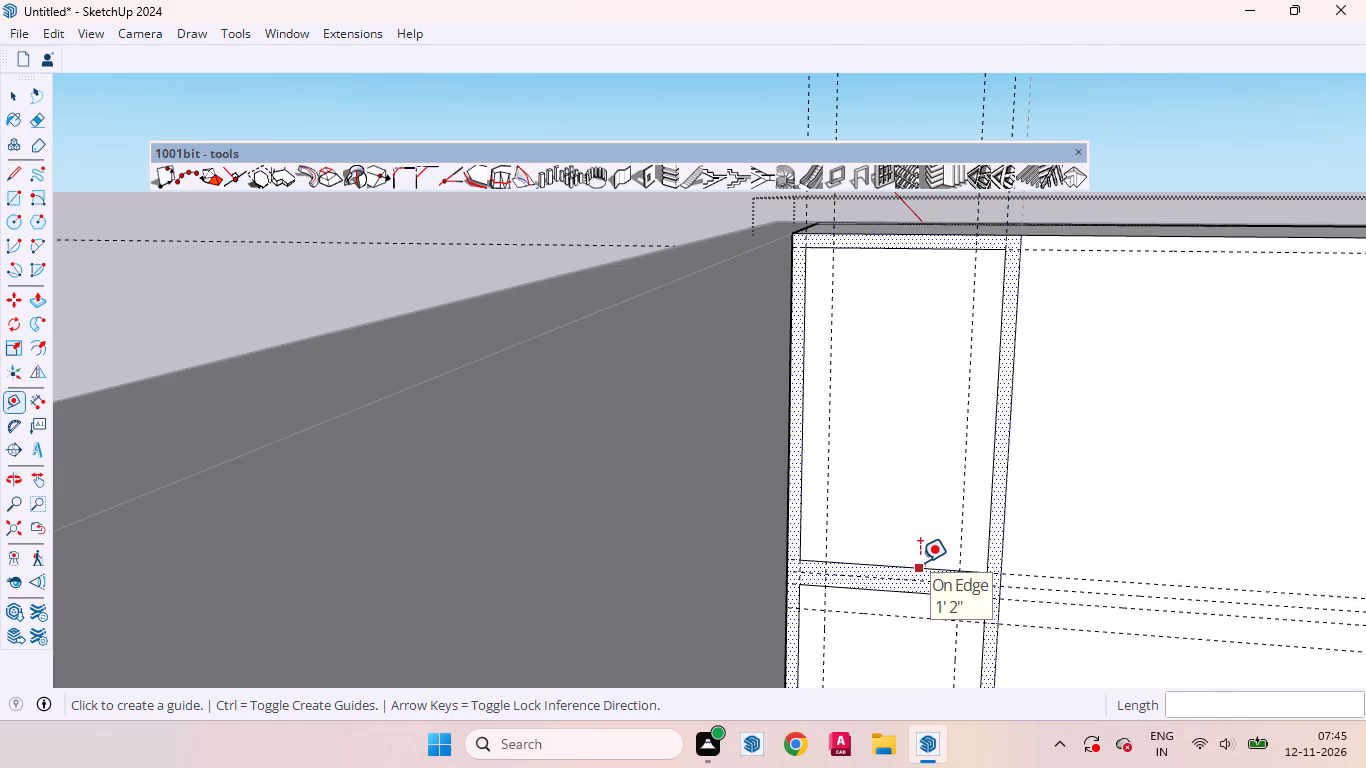
click(920, 562)
key(2)
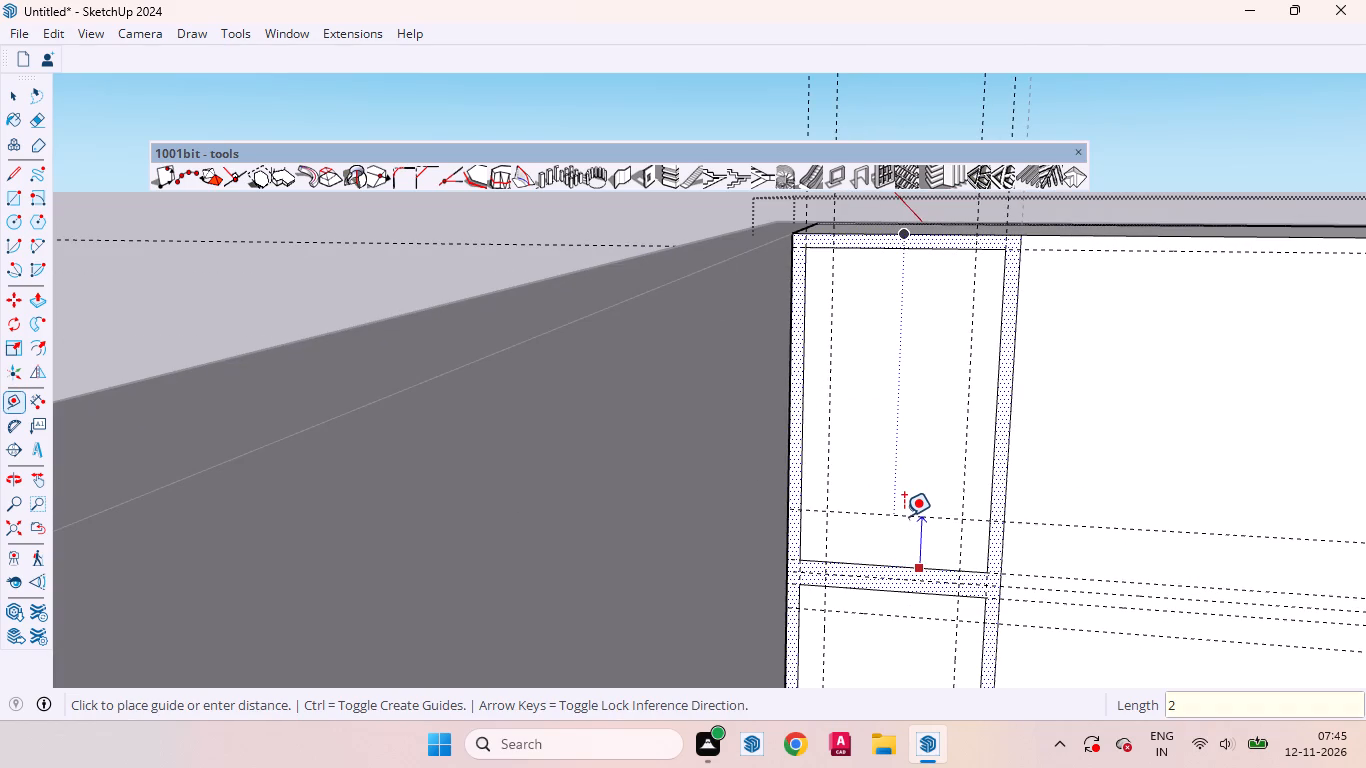
key(Return)
click(947, 246)
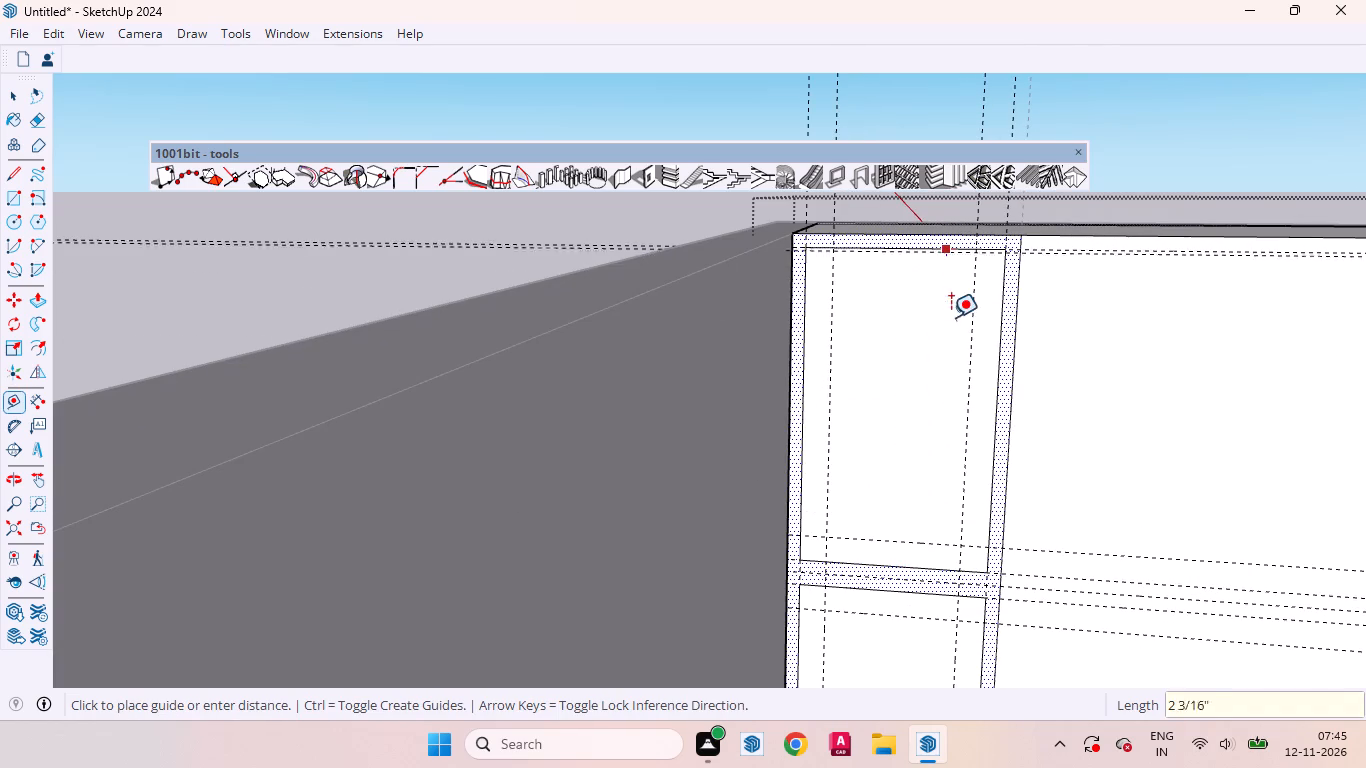
key(2)
key(shift+Return)
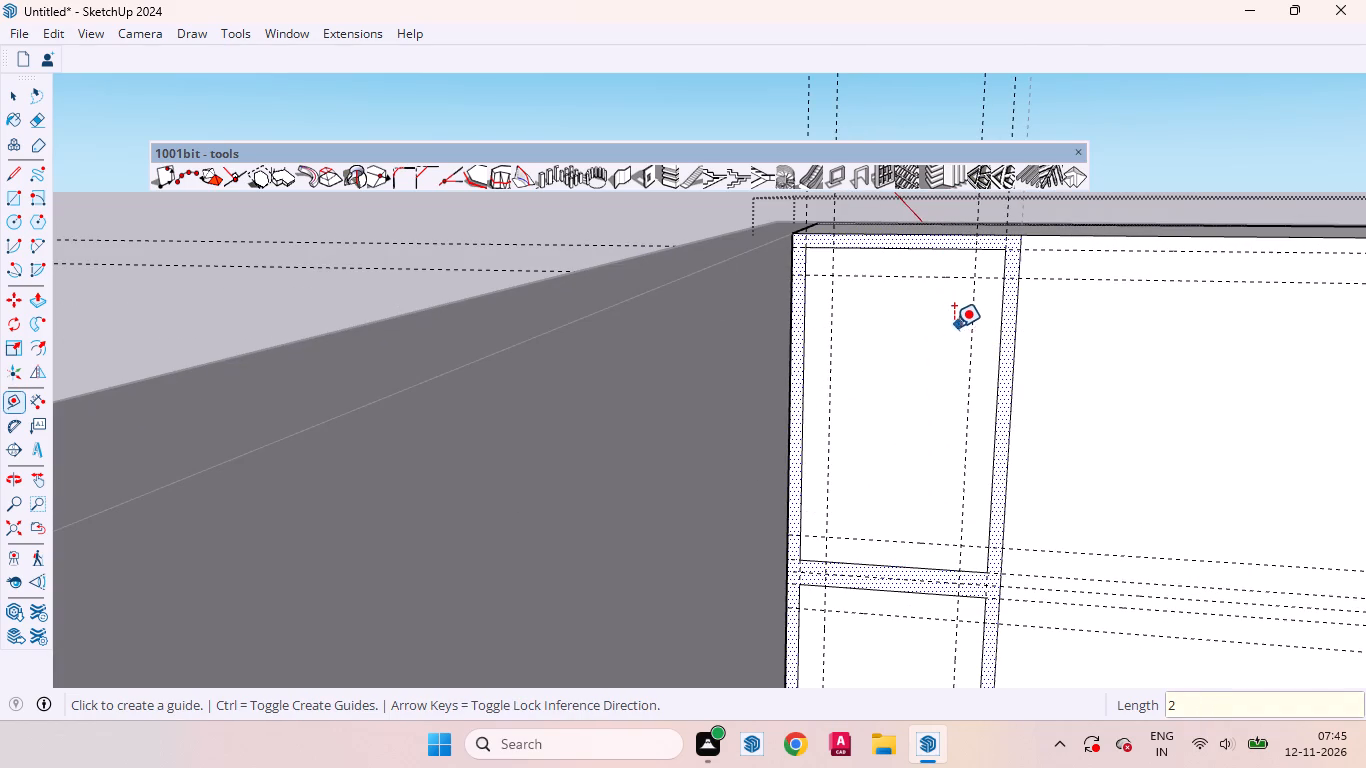
Add horizontal guides 2" above the middle rectangle's bottom edge and 2" below the lower rectangle's top edge.
scroll(924, 342, down, 16)
scroll(845, 256, down, 4)
scroll(939, 533, up, 14)
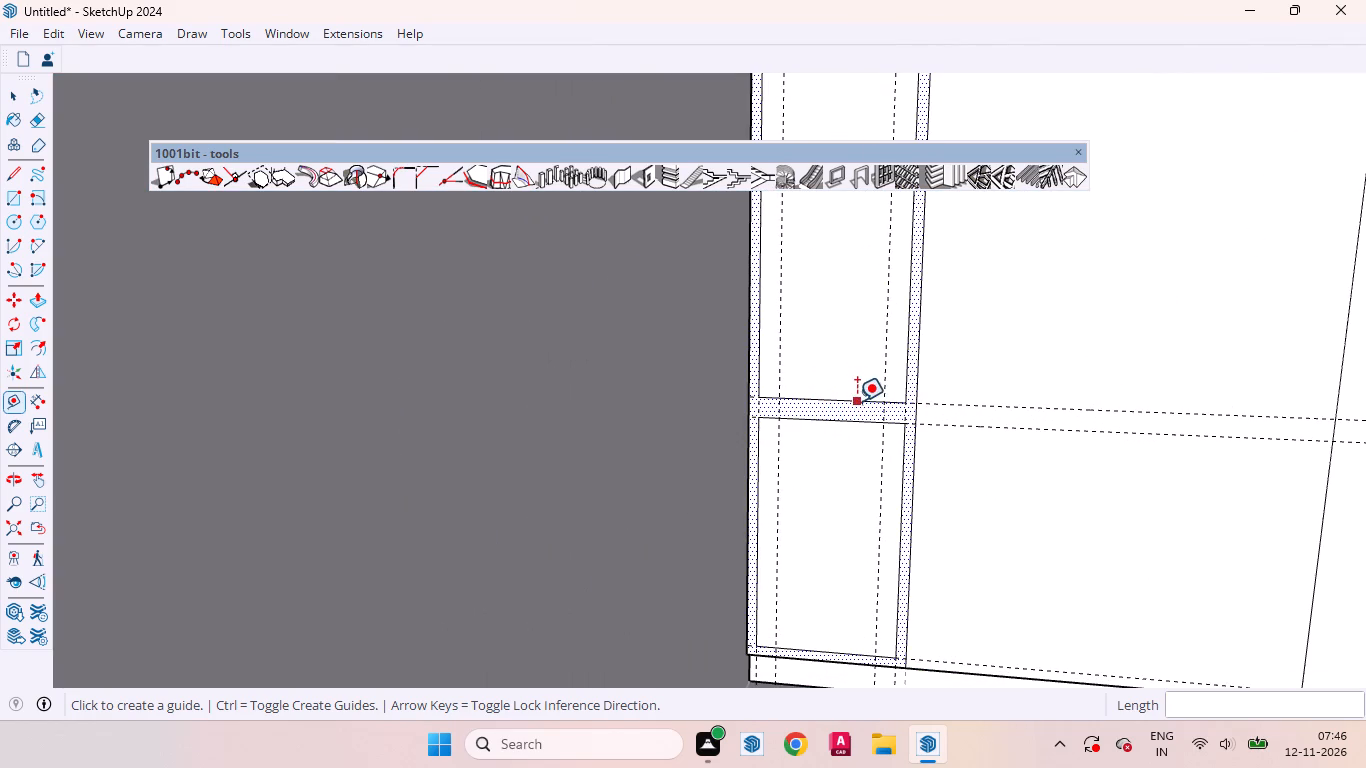
click(857, 397)
key(2)
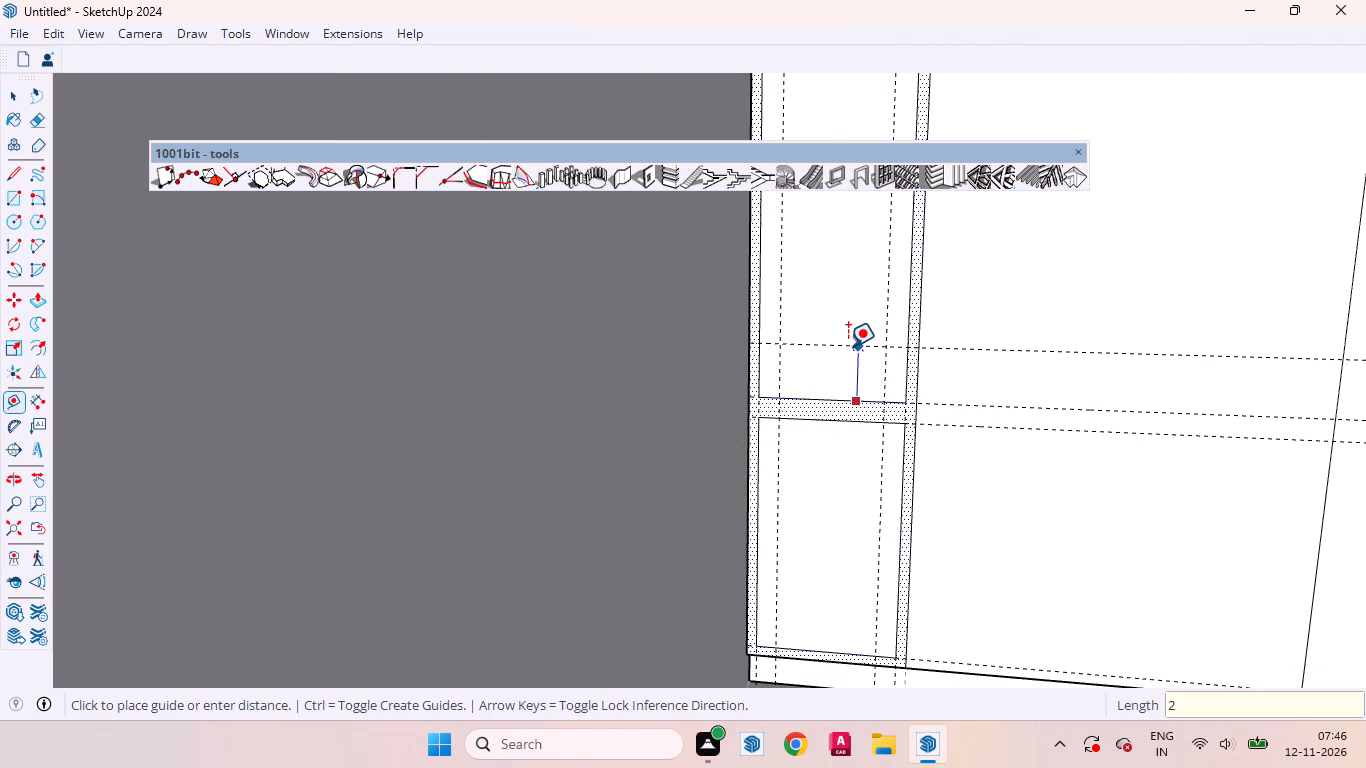
key(Return)
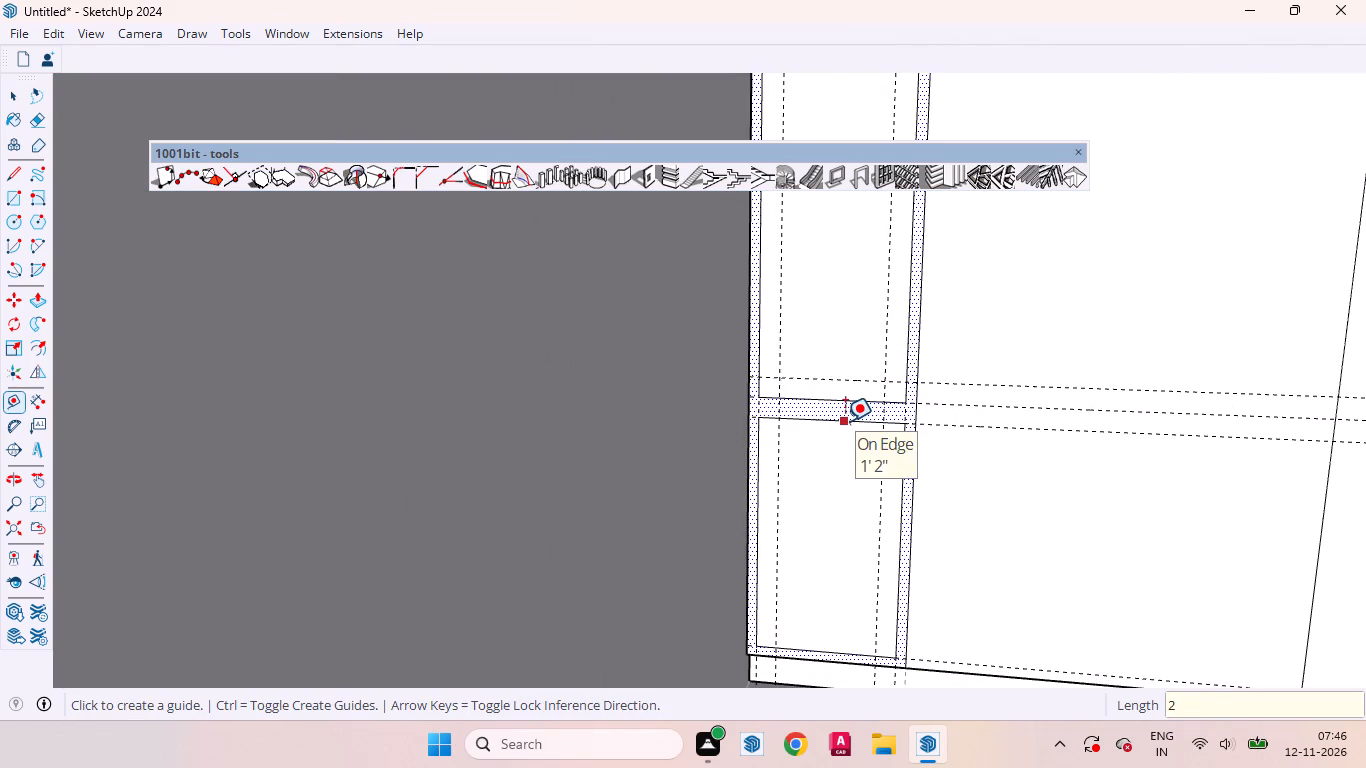
click(845, 421)
key(2)
key(Return)
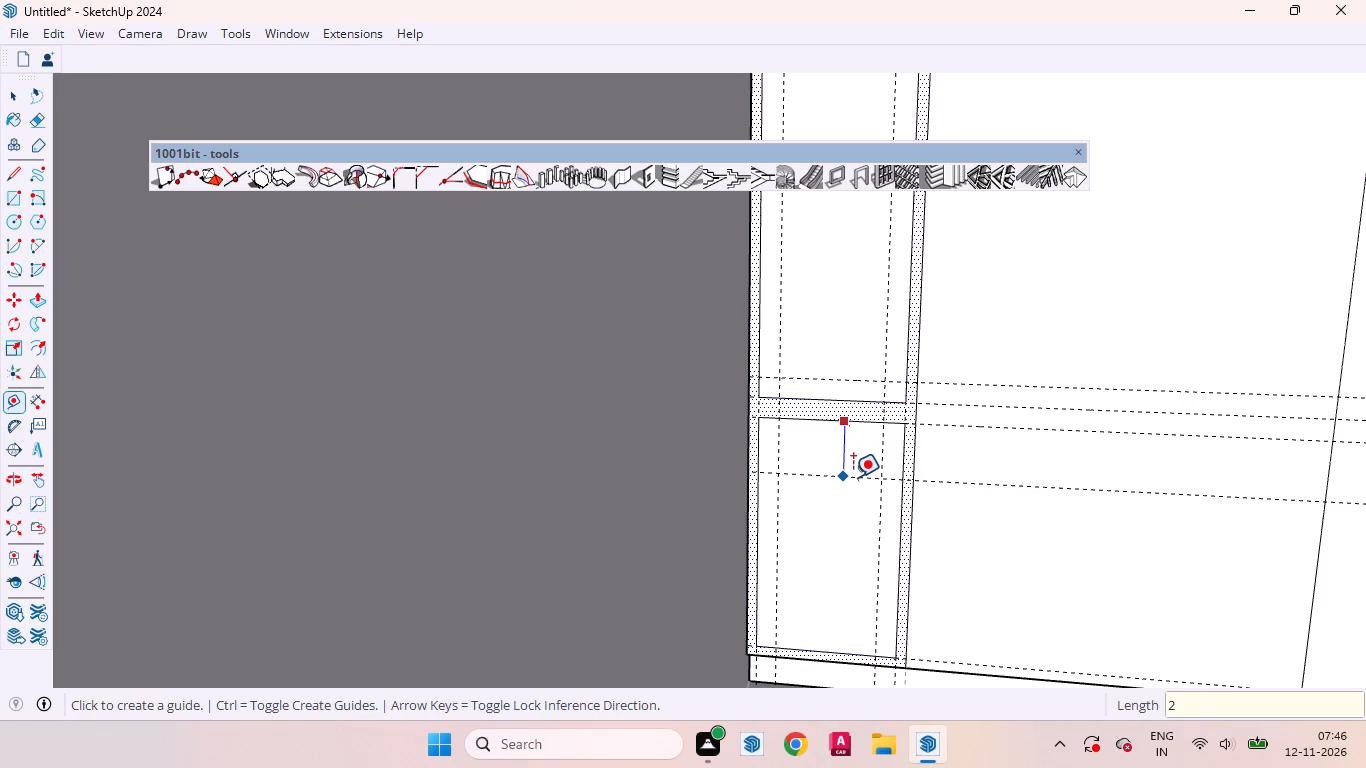
Add a horizontal guide 2" above the bottom edge of the panel's lower rectangle.
scroll(841, 373, down, 3)
scroll(851, 574, up, 4)
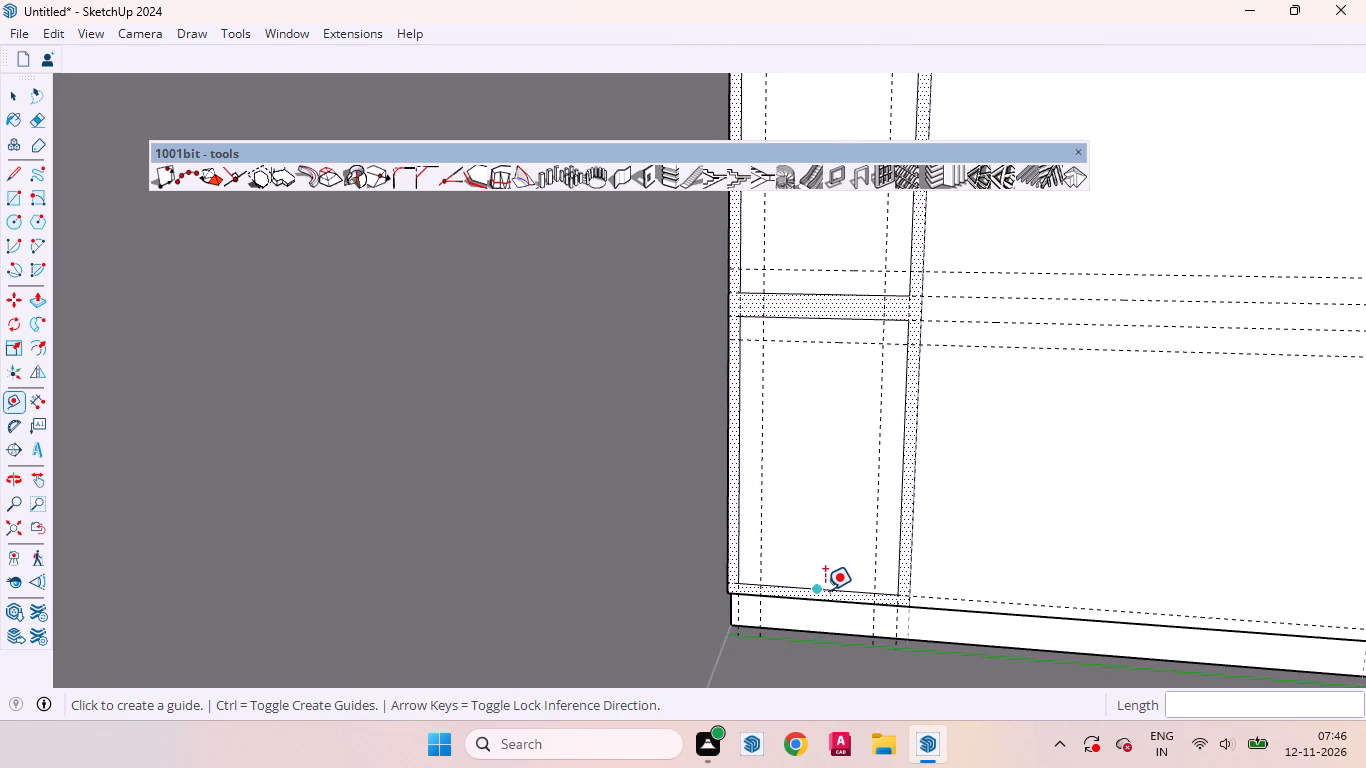
click(838, 590)
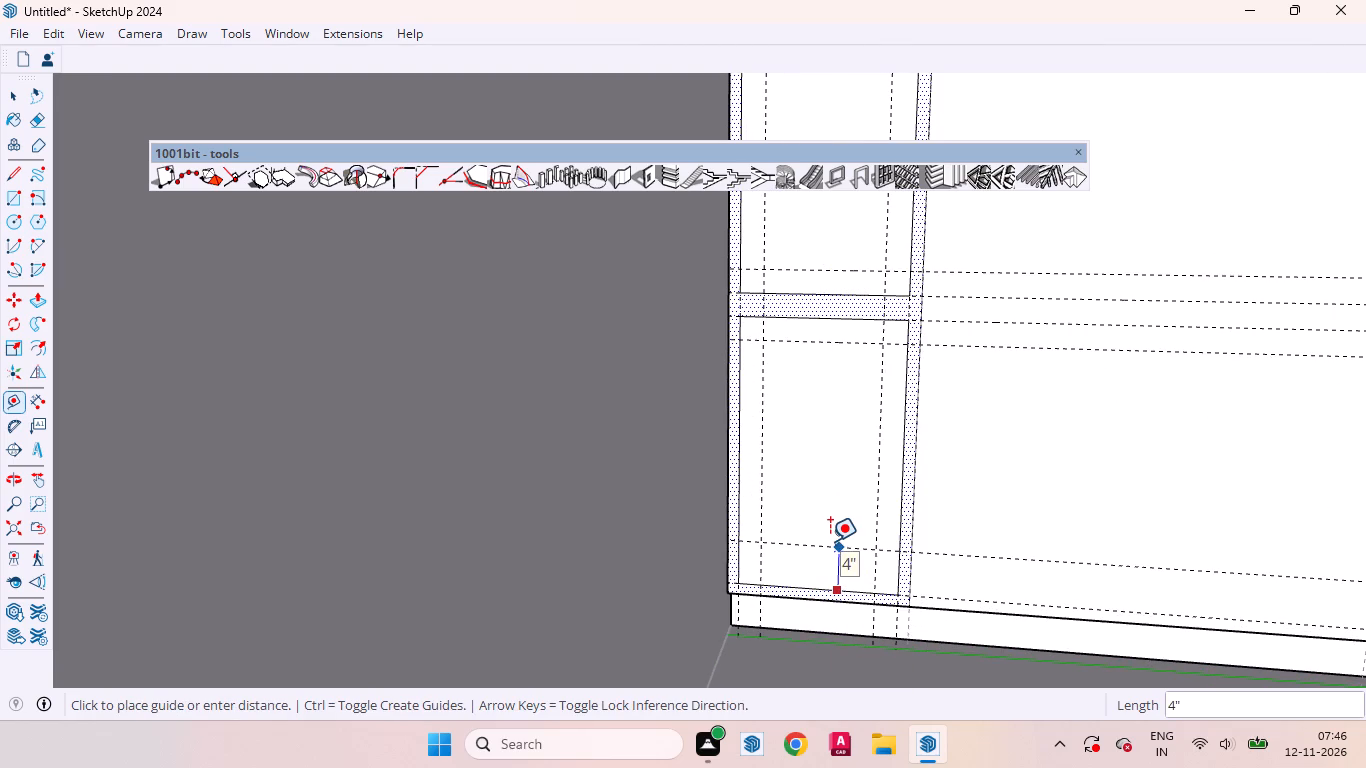
key(2)
key(Return)
key(space)
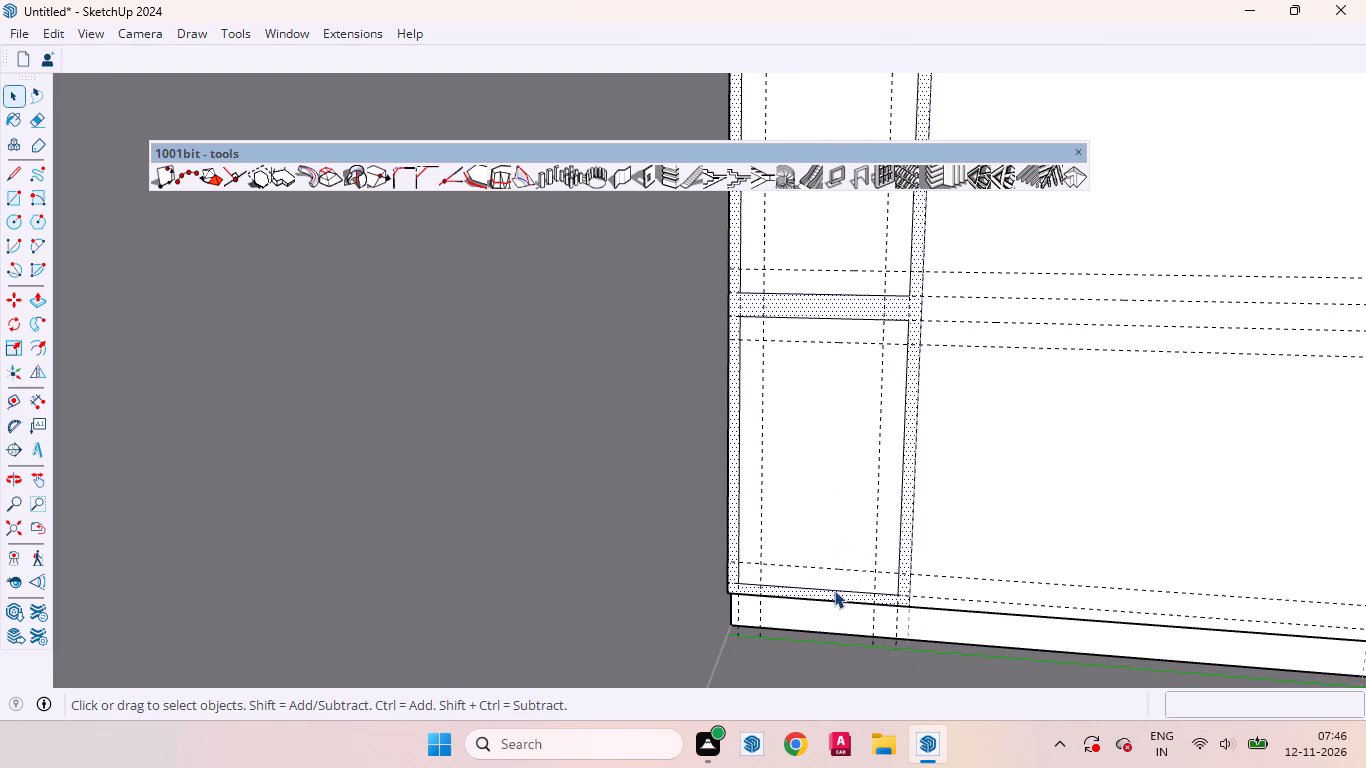
Round all four corners of the panel's lower rectangle with 100-segment tangent arcs of 2" radius between the guide intersections.
click(811, 501)
scroll(819, 538, up, 3)
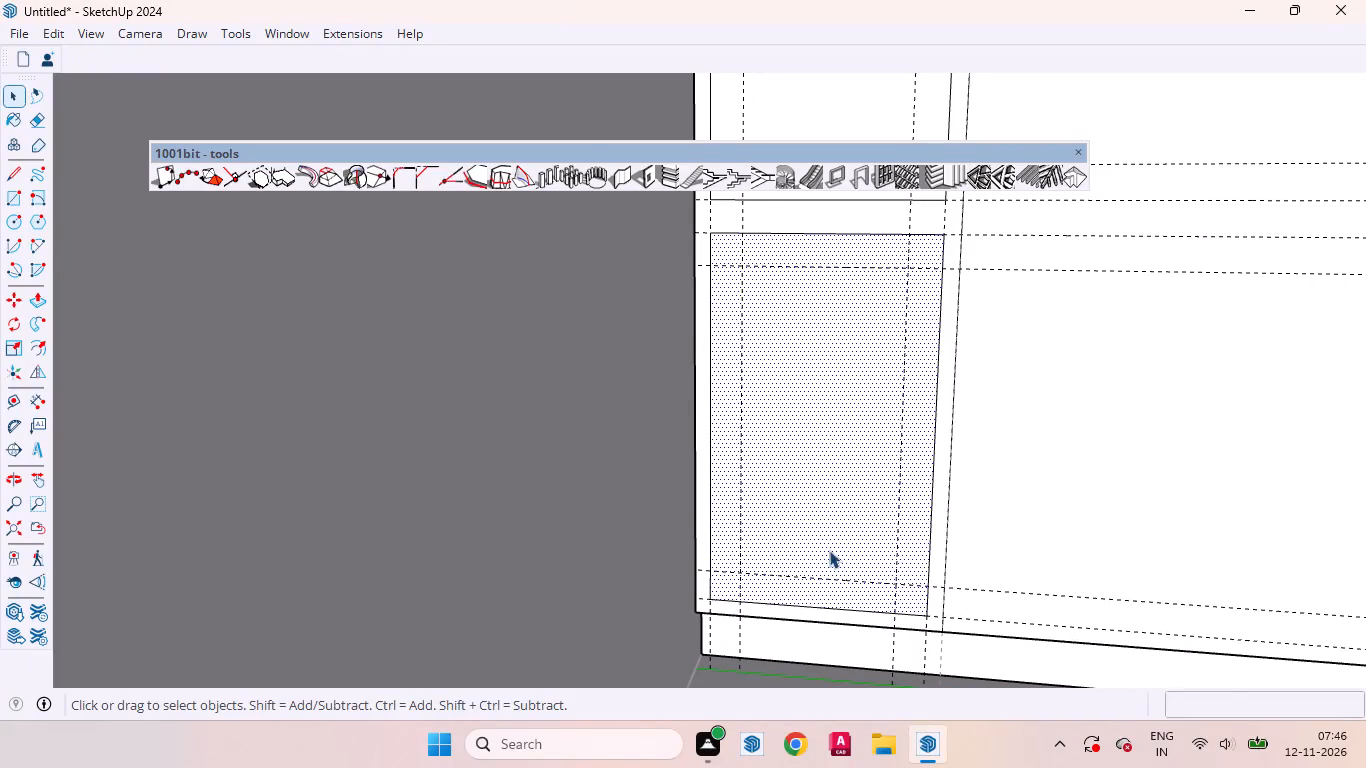
key(a)
text(100)
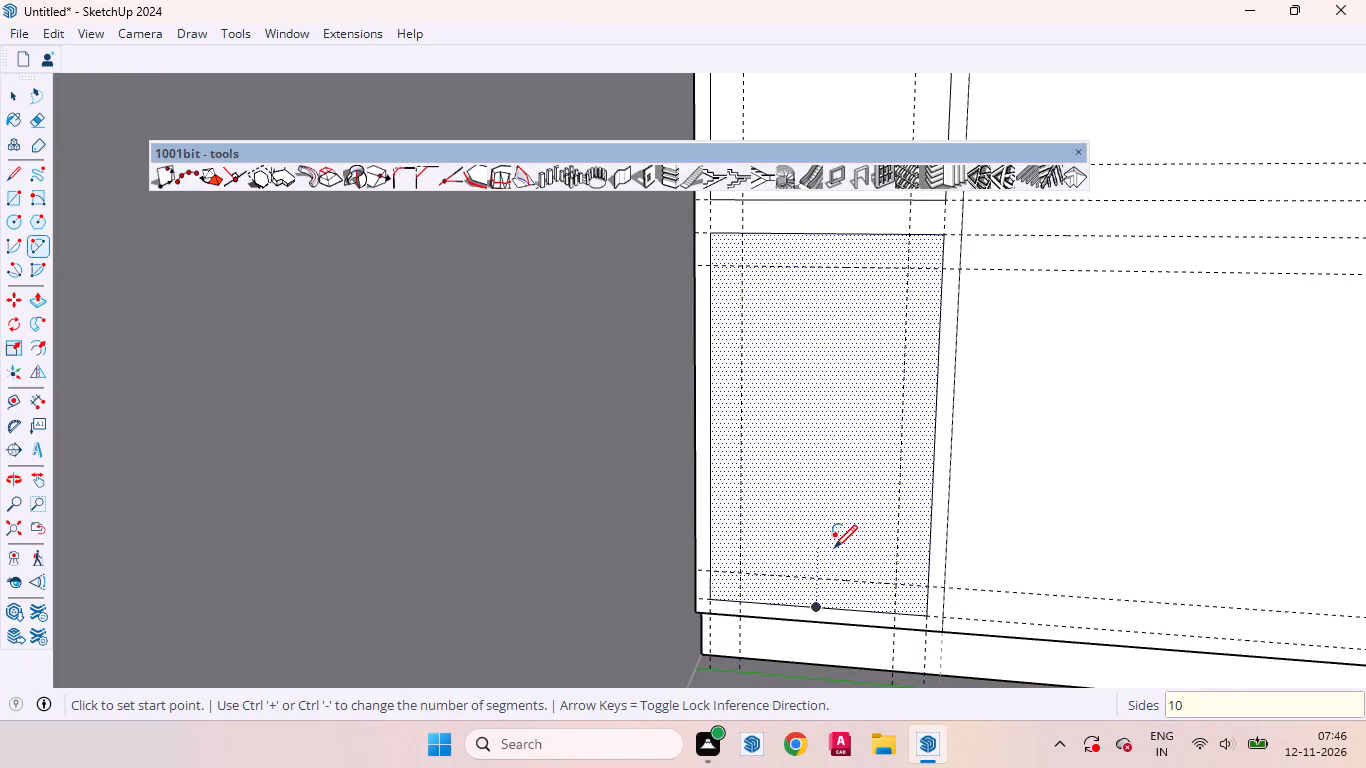
key(Return)
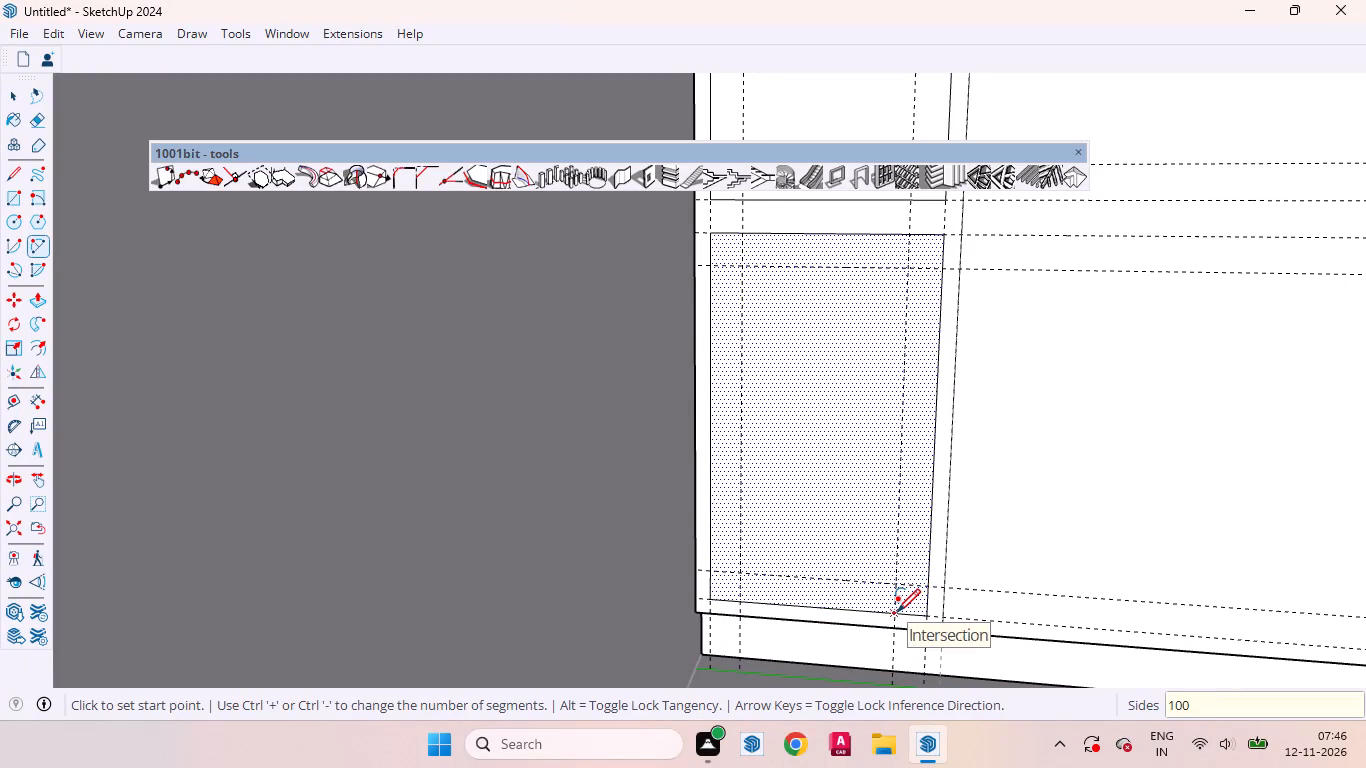
click(897, 612)
double_click(927, 588)
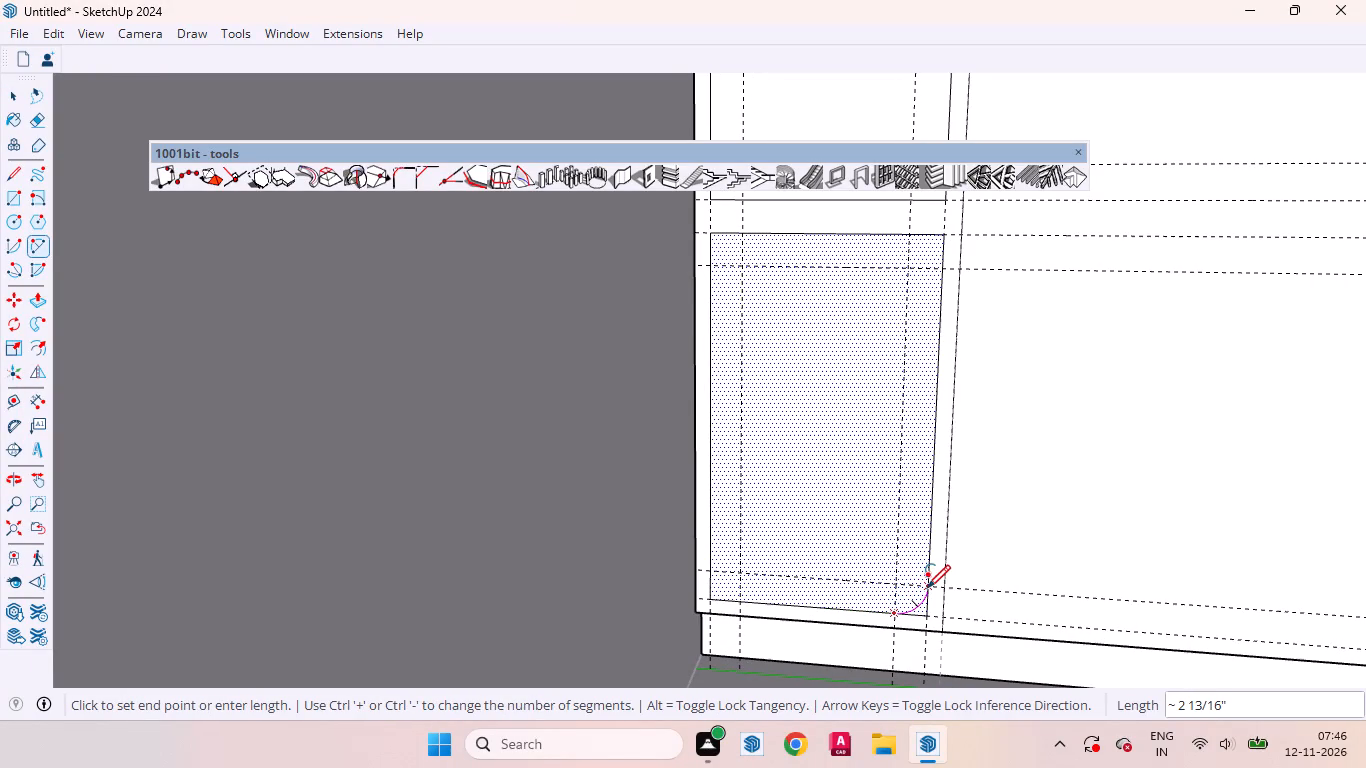
click(738, 604)
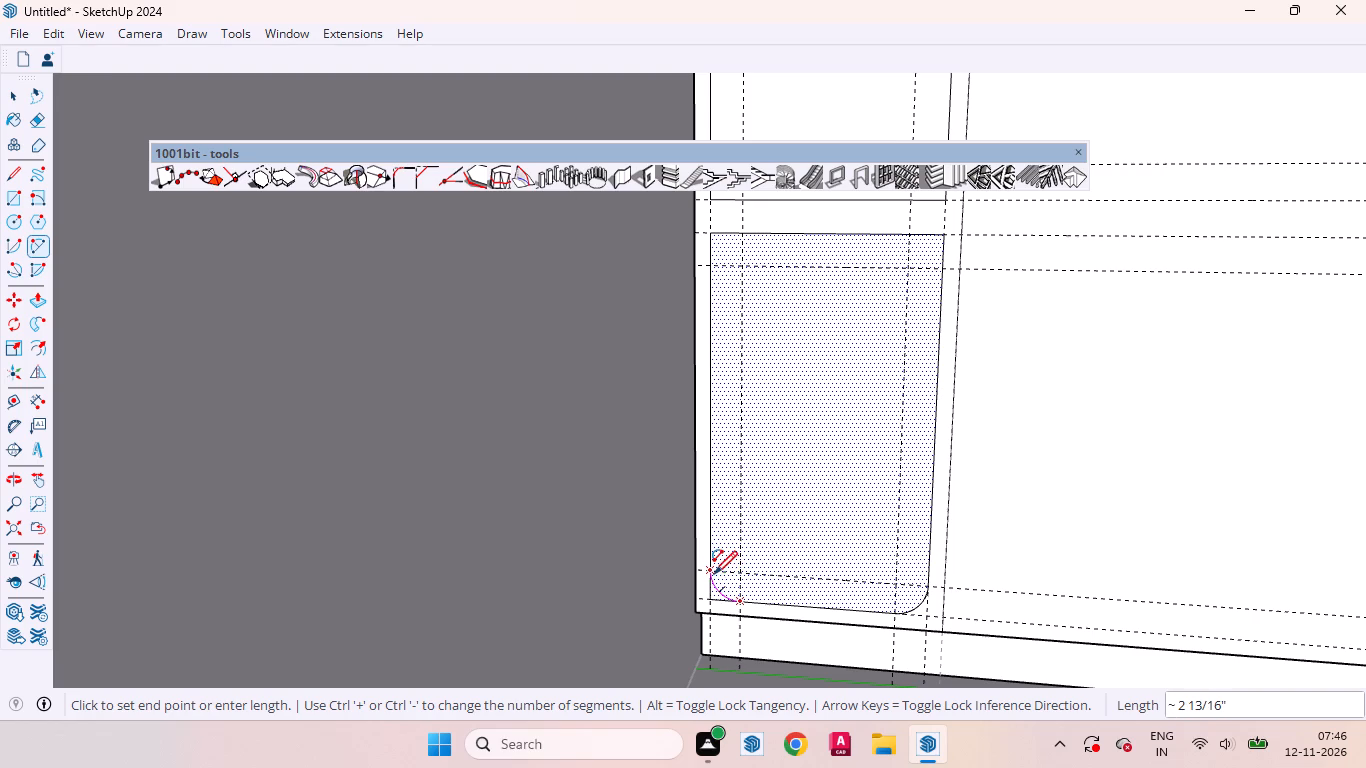
double_click(712, 570)
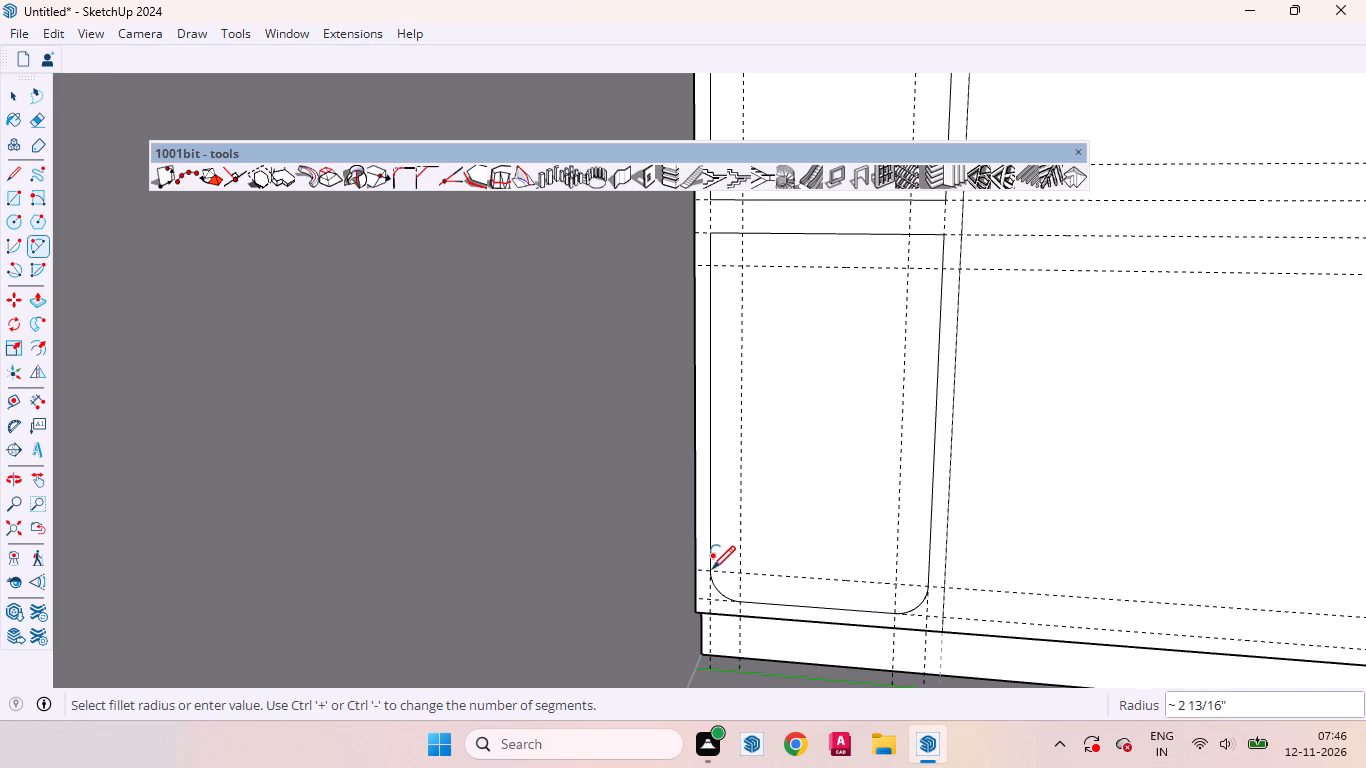
click(711, 263)
double_click(742, 235)
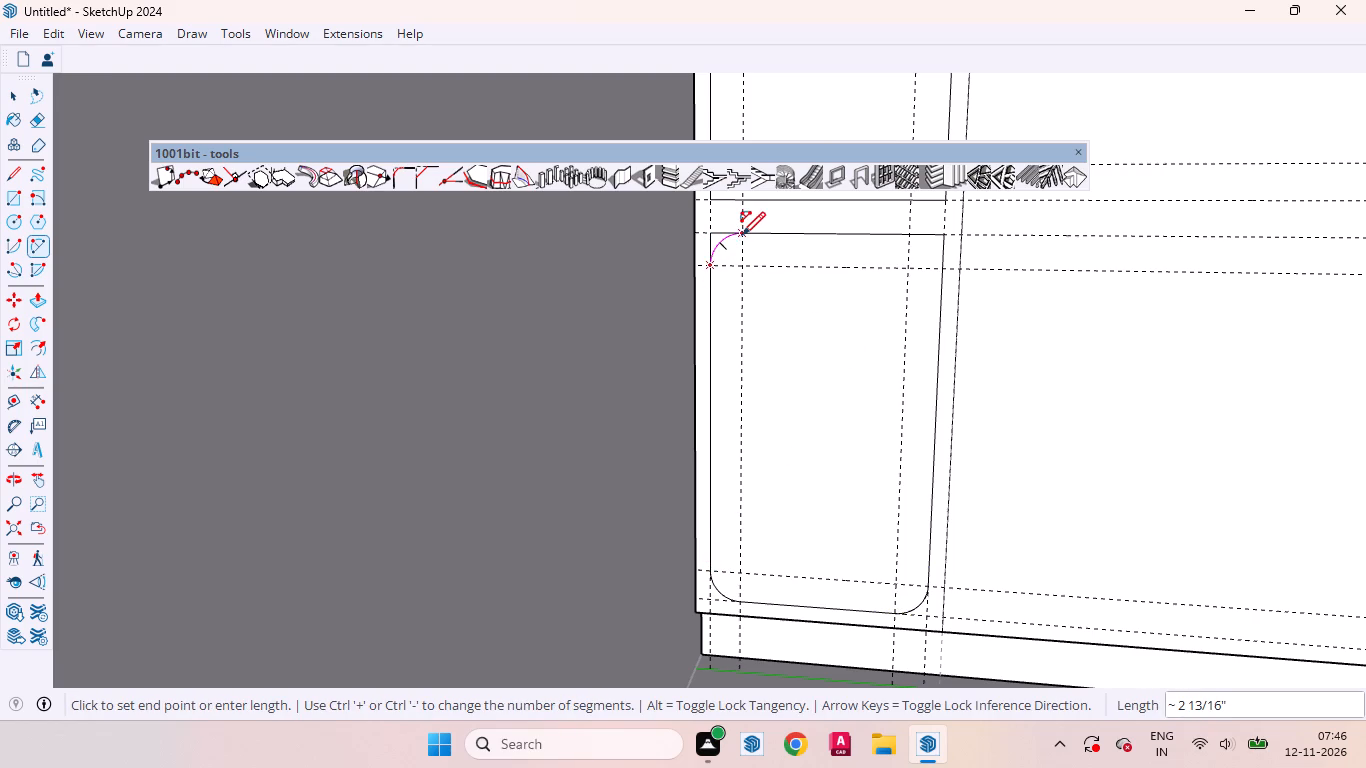
click(941, 268)
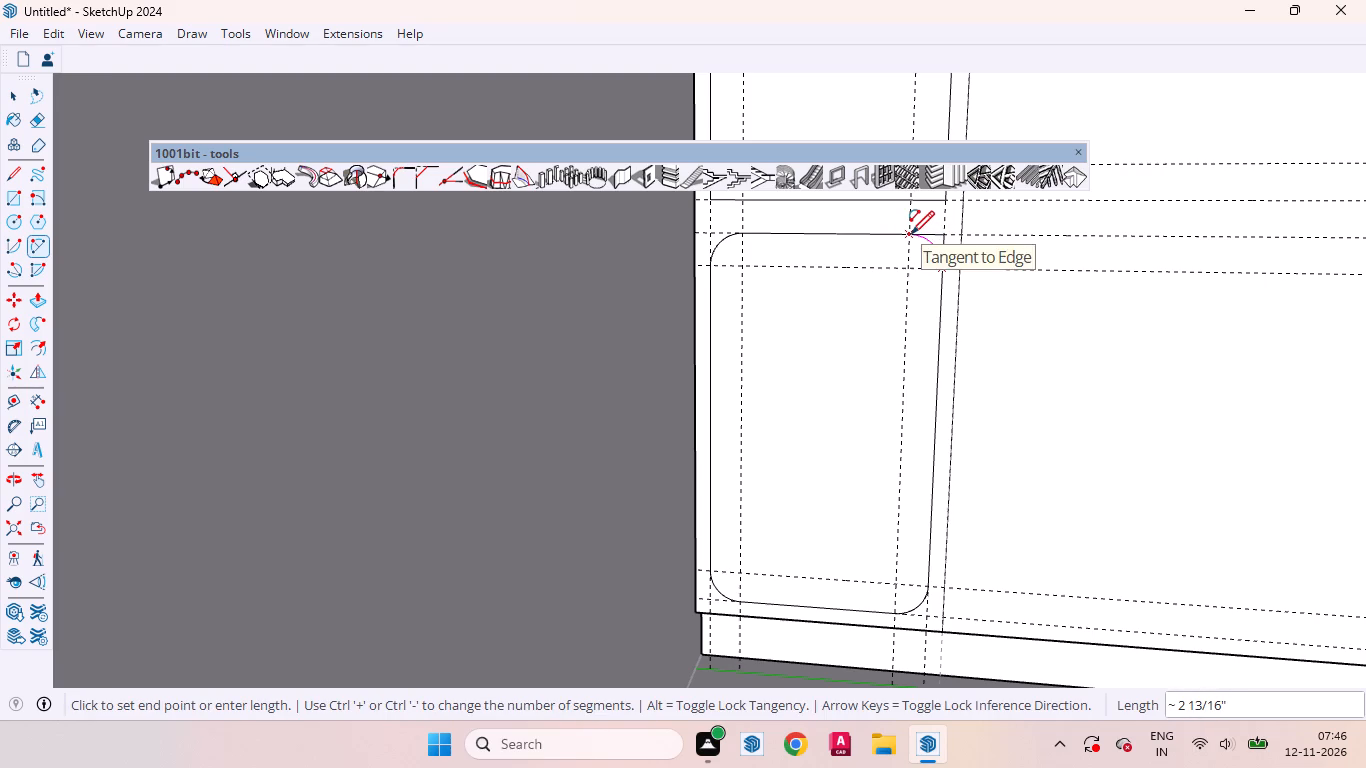
double_click(911, 234)
Round the two bottom corners of the panel's middle rectangle with 2" radius tangent arcs at the guide intersections.
scroll(926, 528, down, 6)
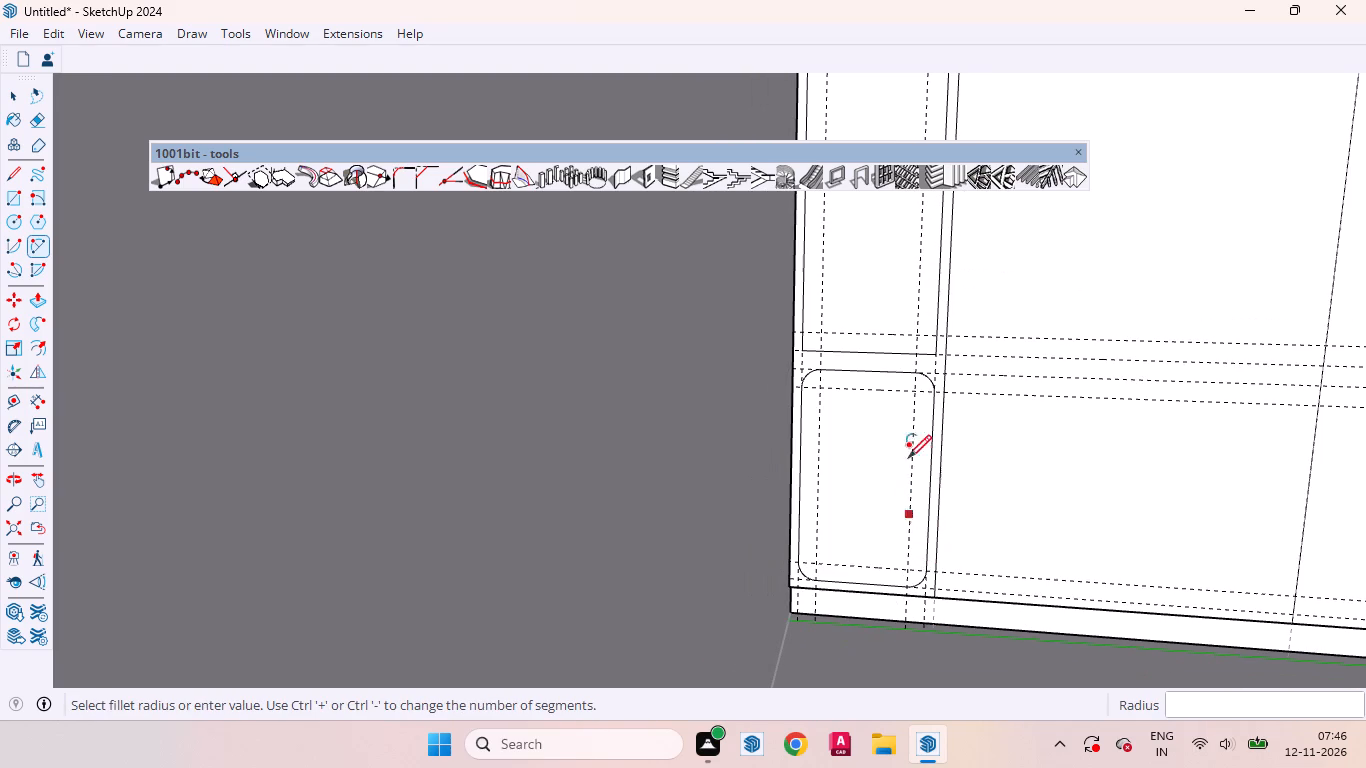
scroll(921, 331, up, 10)
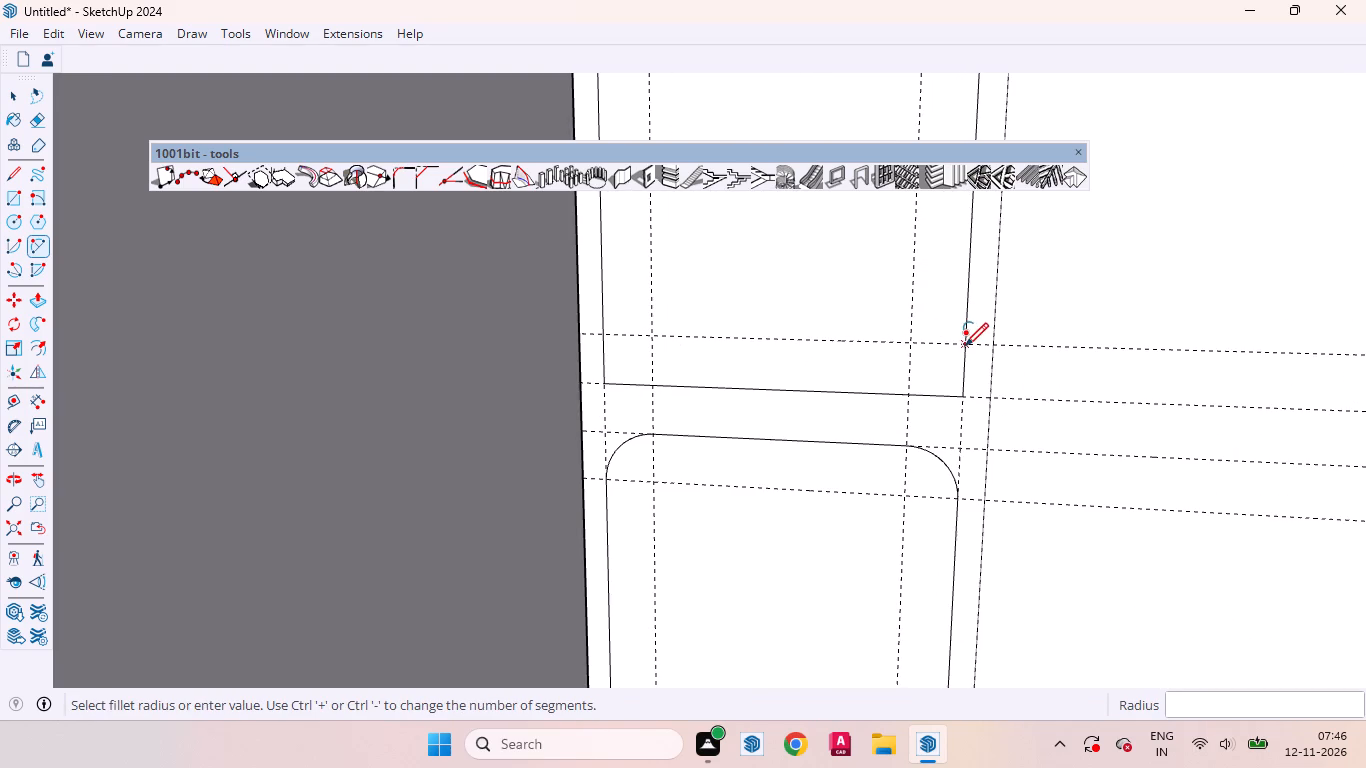
click(965, 346)
double_click(912, 391)
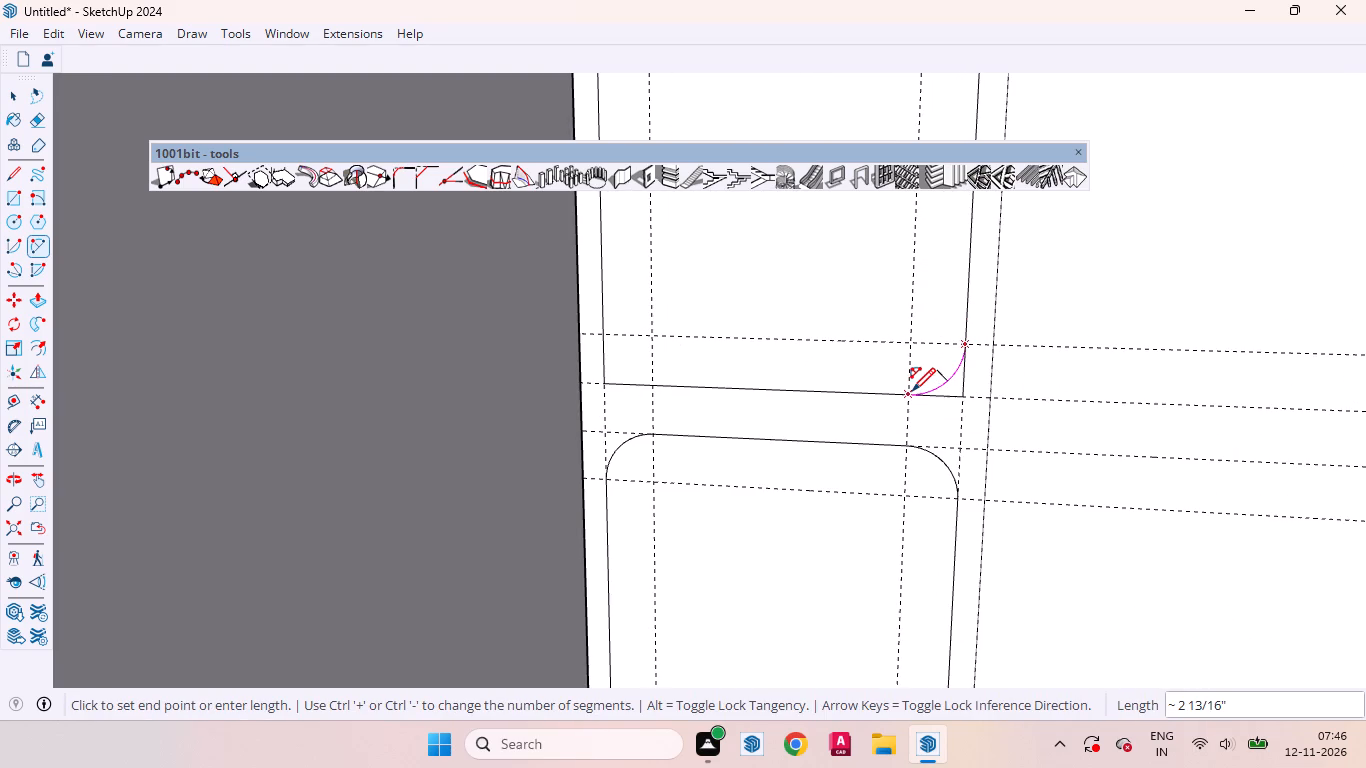
click(603, 335)
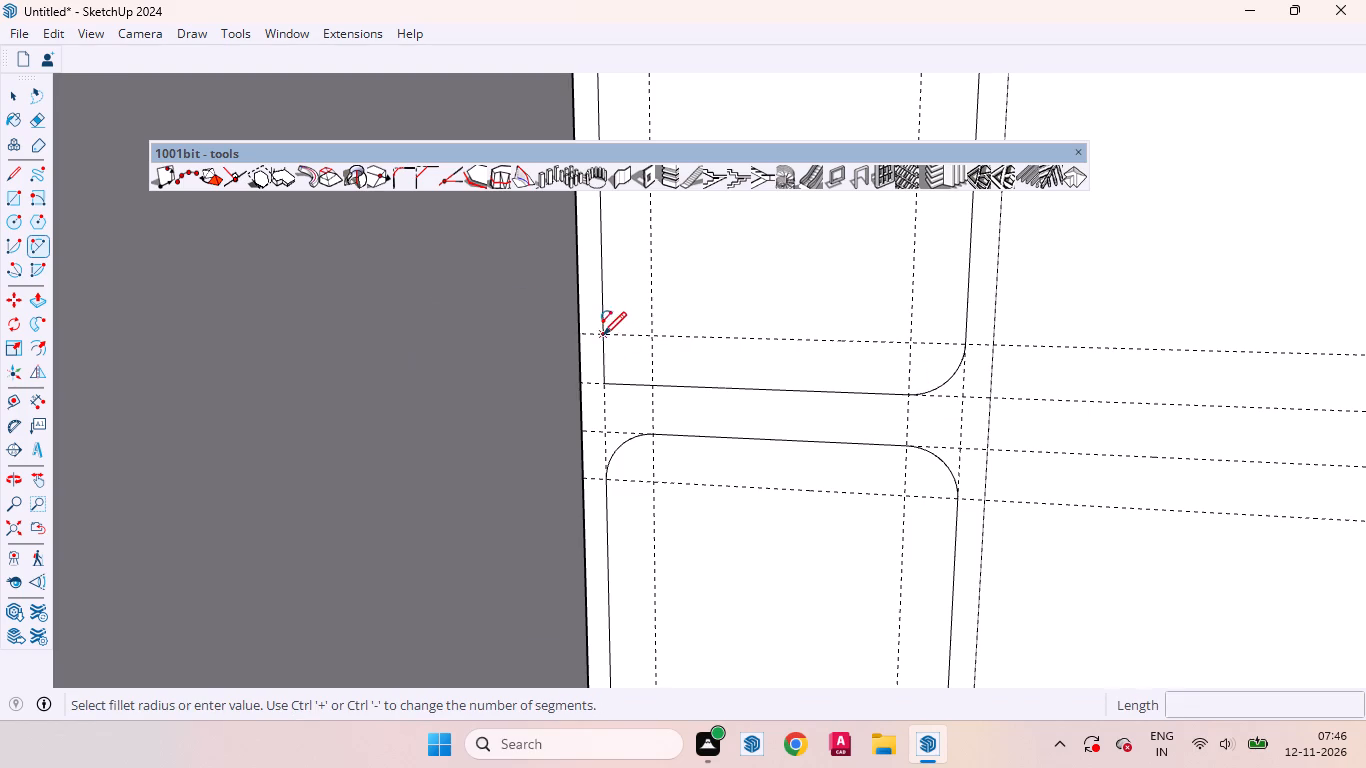
double_click(652, 383)
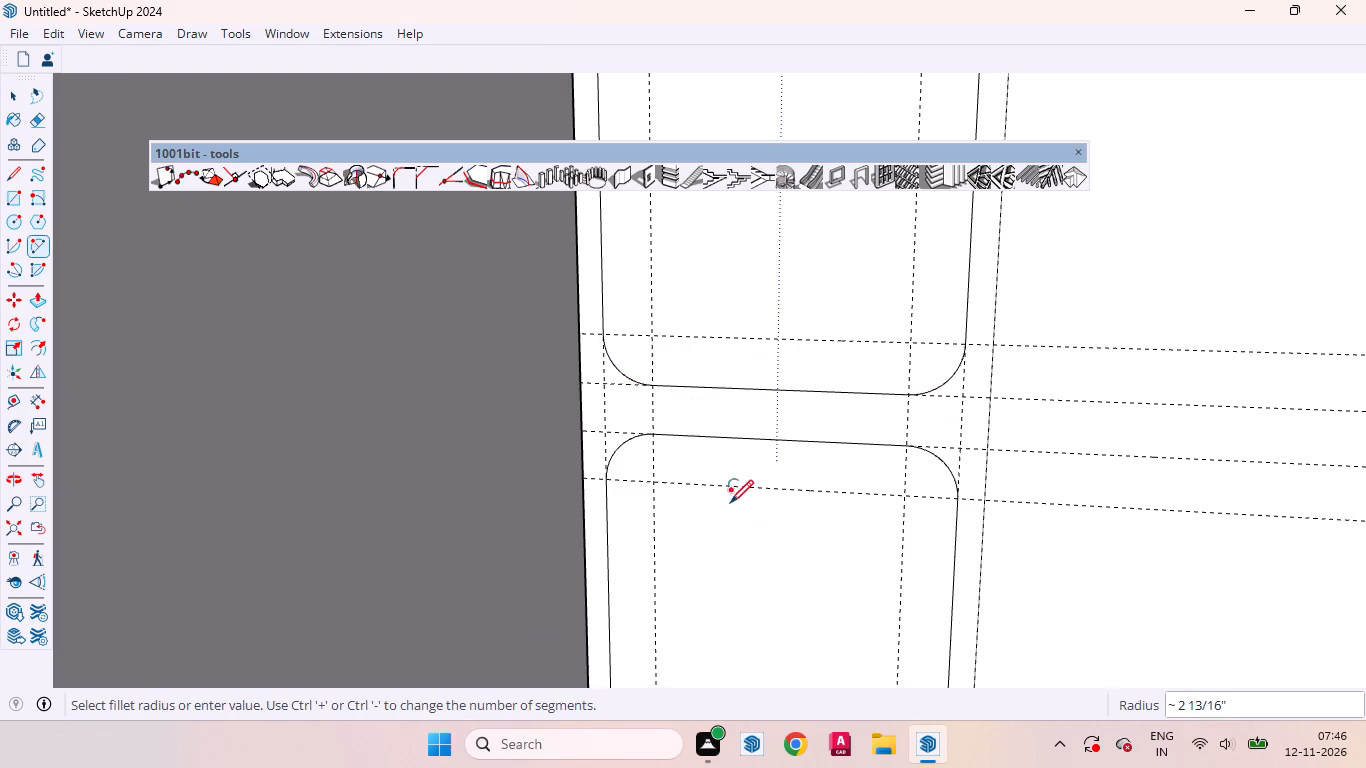
Draw 2" radius tangent arcs across the two top corners of the panel's middle rectangle at the guide intersections.
scroll(731, 539, down, 20)
scroll(695, 288, up, 10)
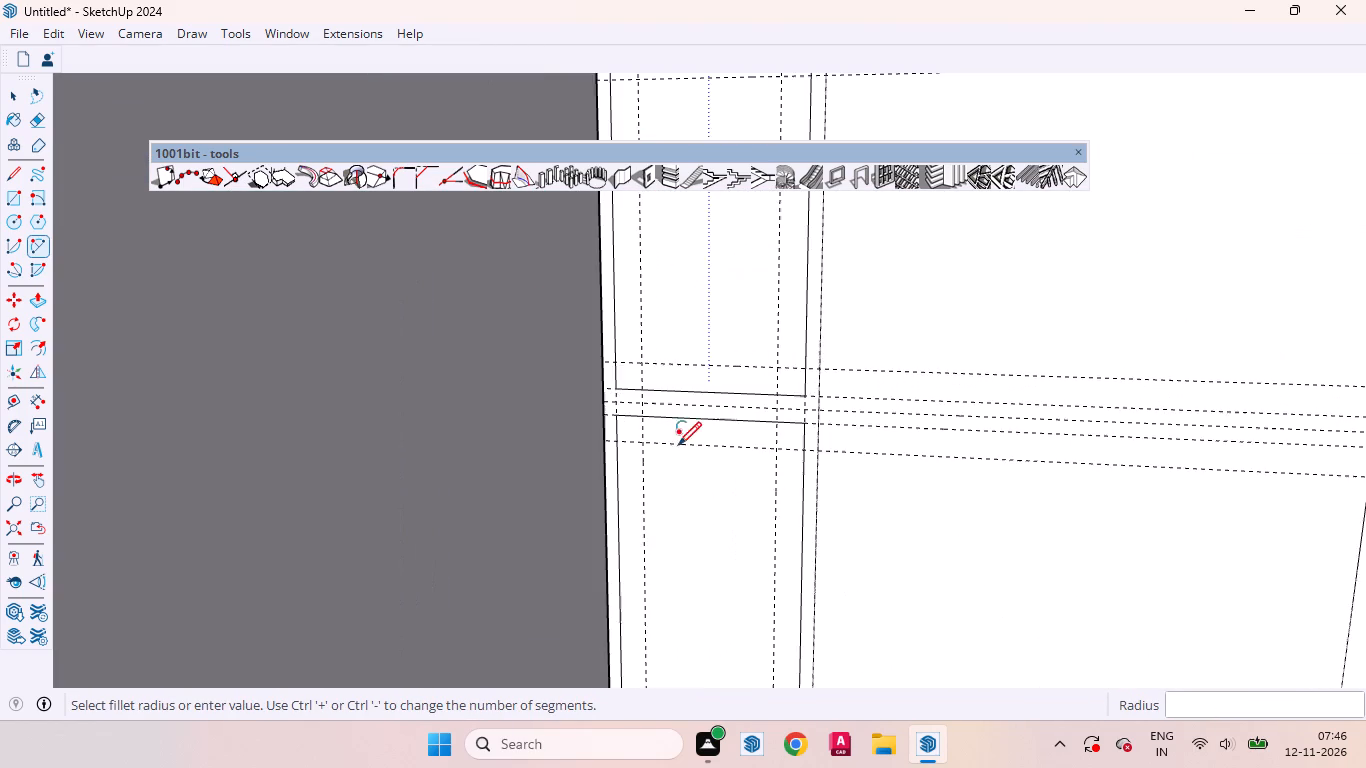
scroll(678, 445, up, 11)
click(572, 429)
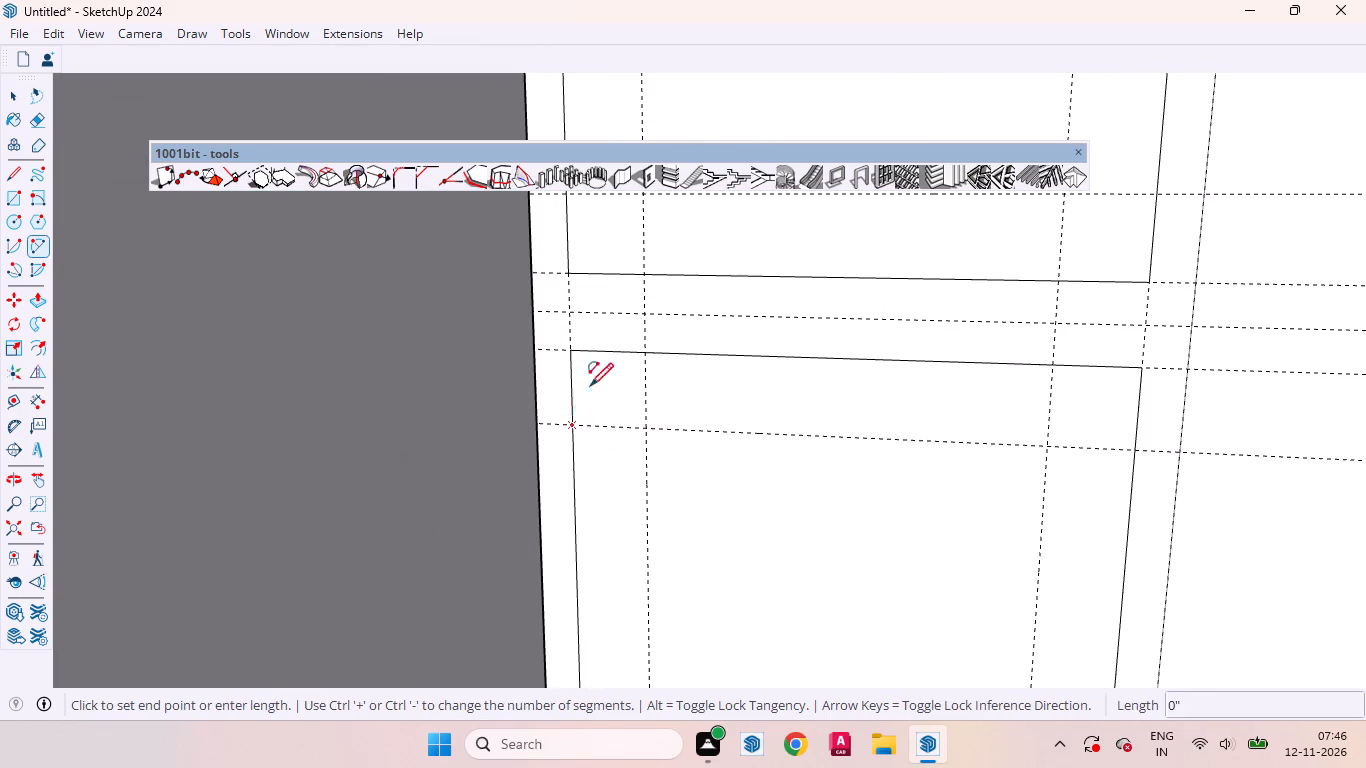
double_click(643, 352)
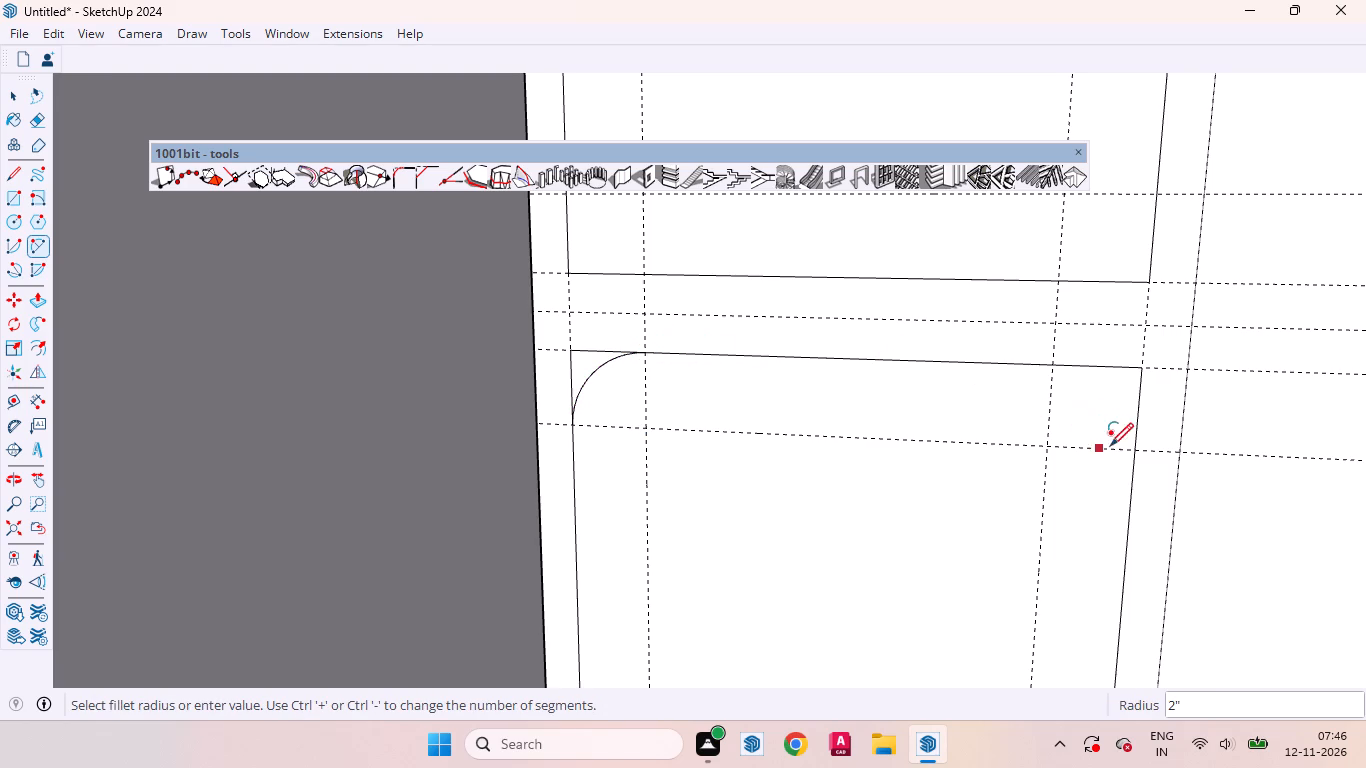
click(1133, 448)
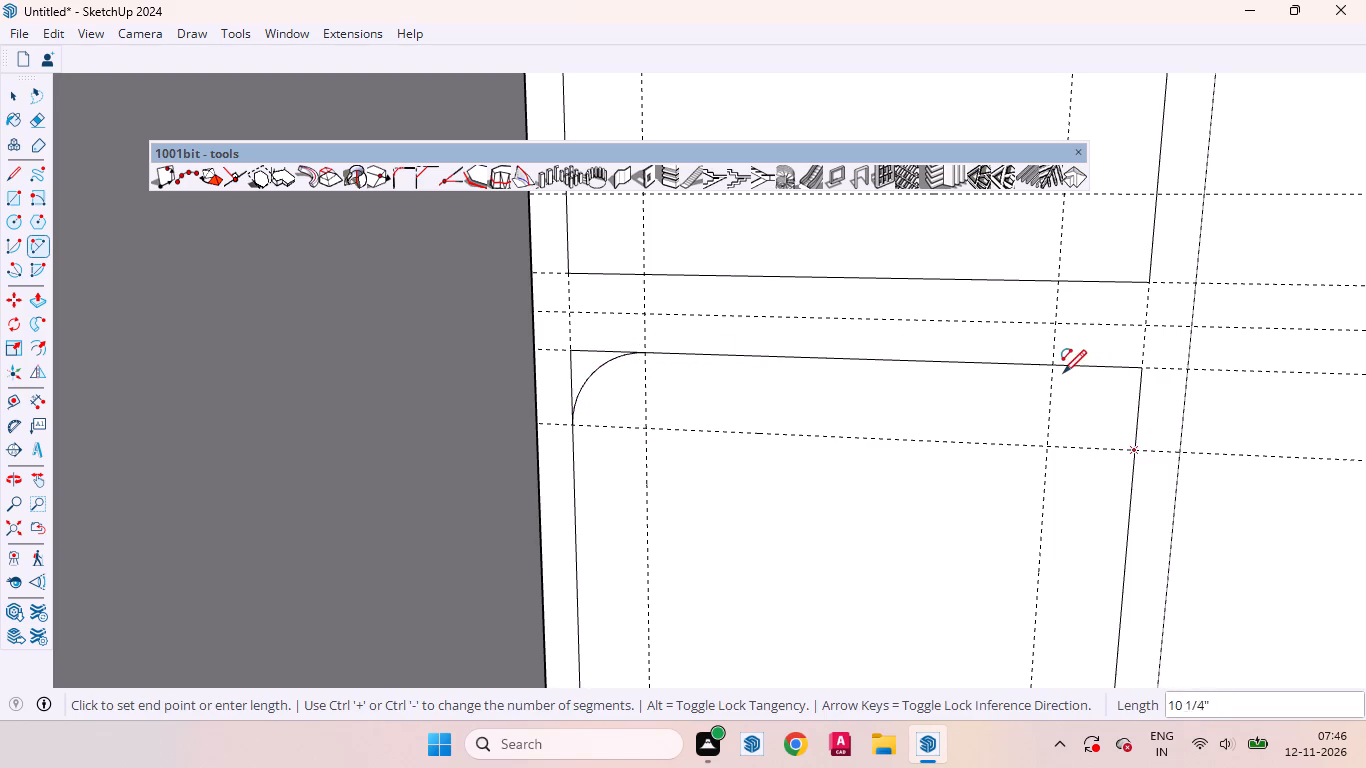
double_click(1051, 365)
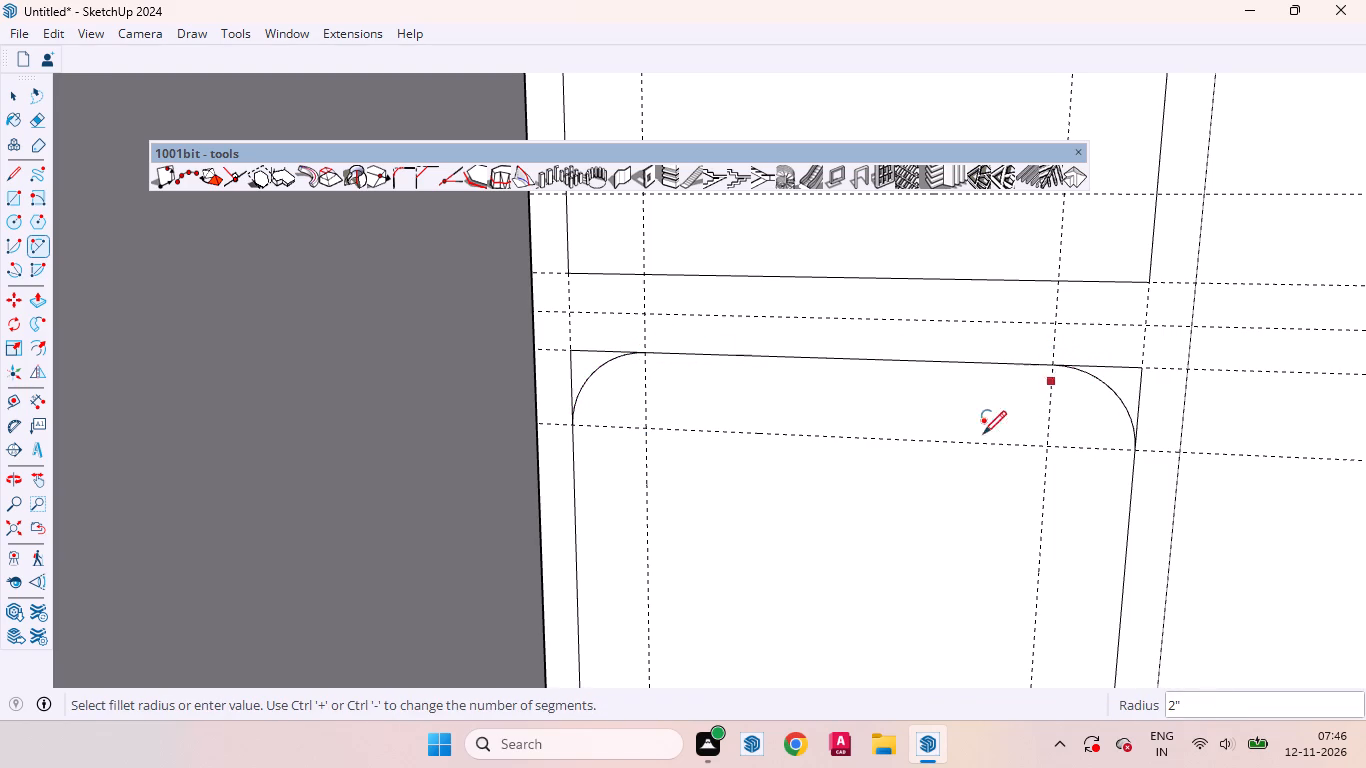
key(space)
click(886, 497)
Round the two bottom corners of the panel's upper rectangle with 100-segment tangent arcs of 2" radius.
scroll(799, 420, down, 8)
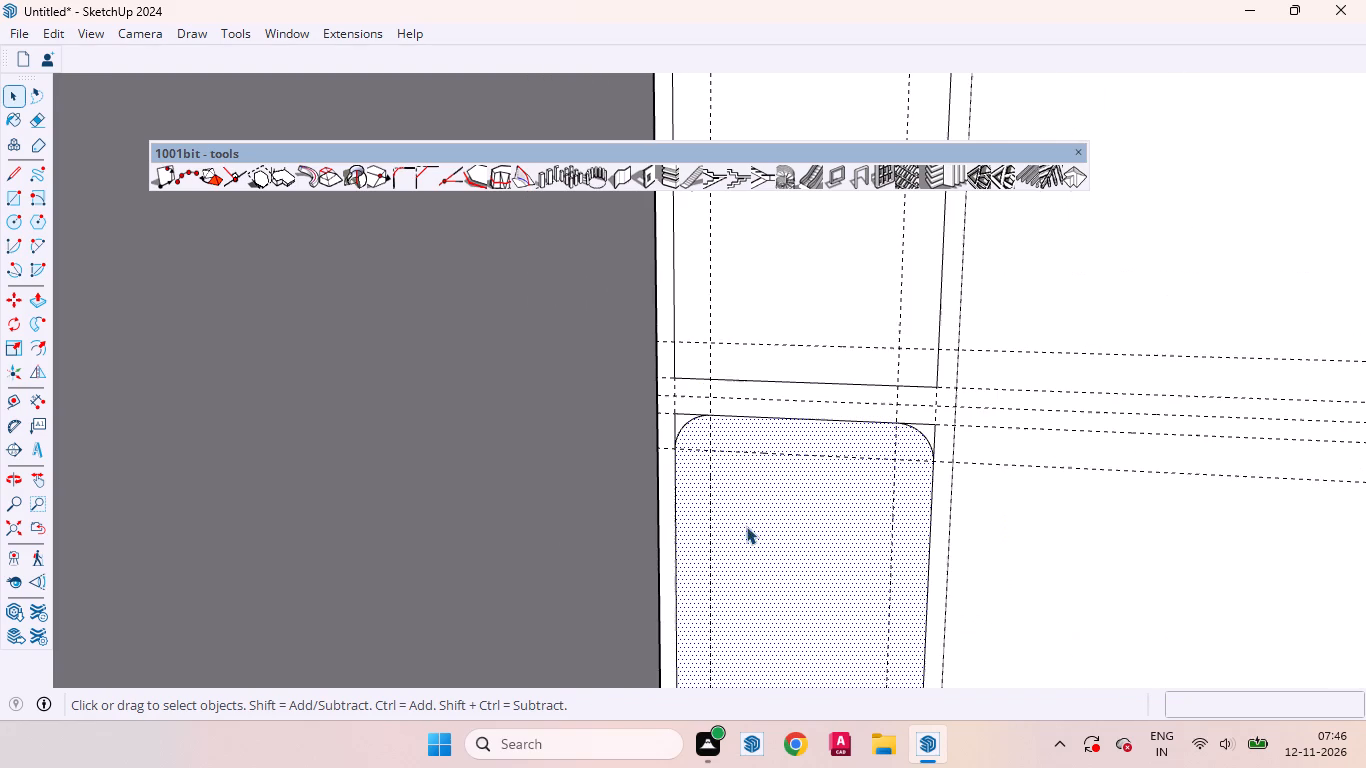
scroll(930, 435, up, 4)
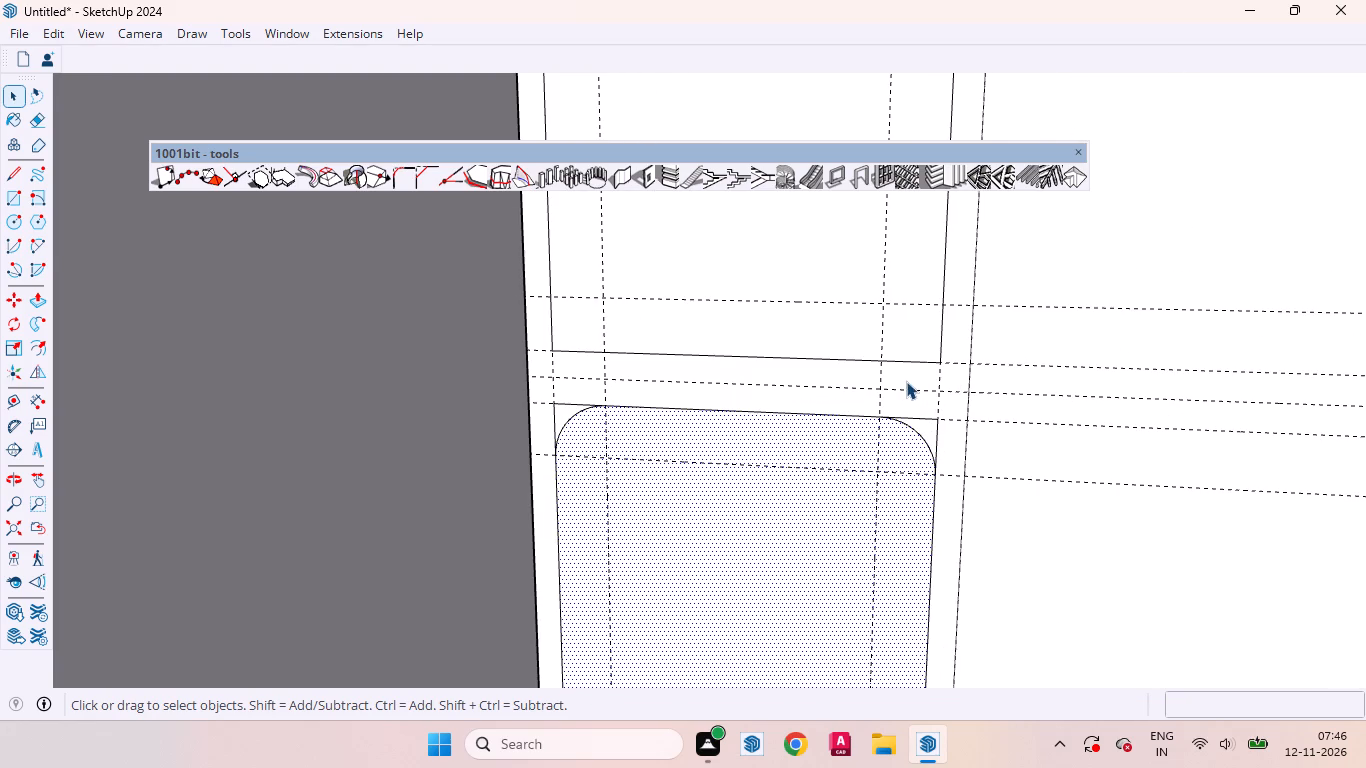
key(a)
text(100)
key(Return)
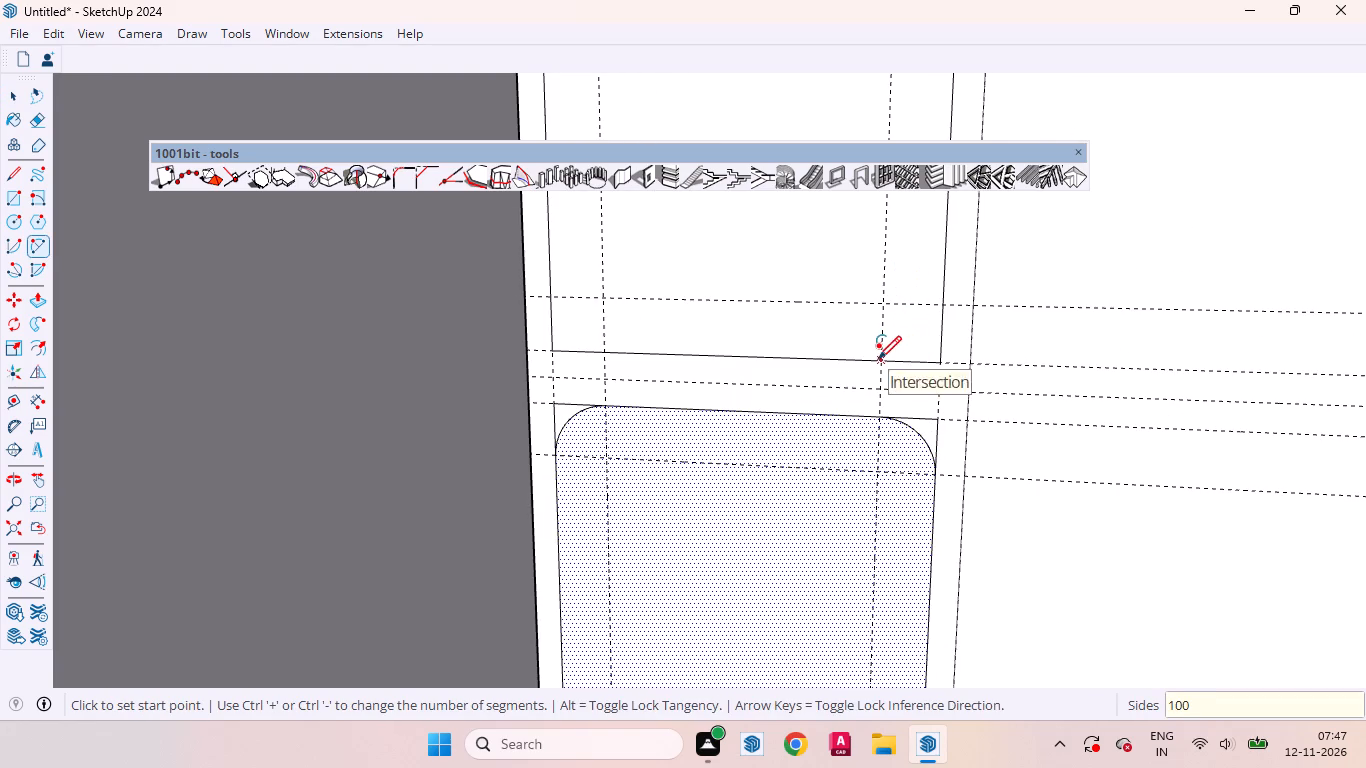
click(878, 359)
double_click(940, 305)
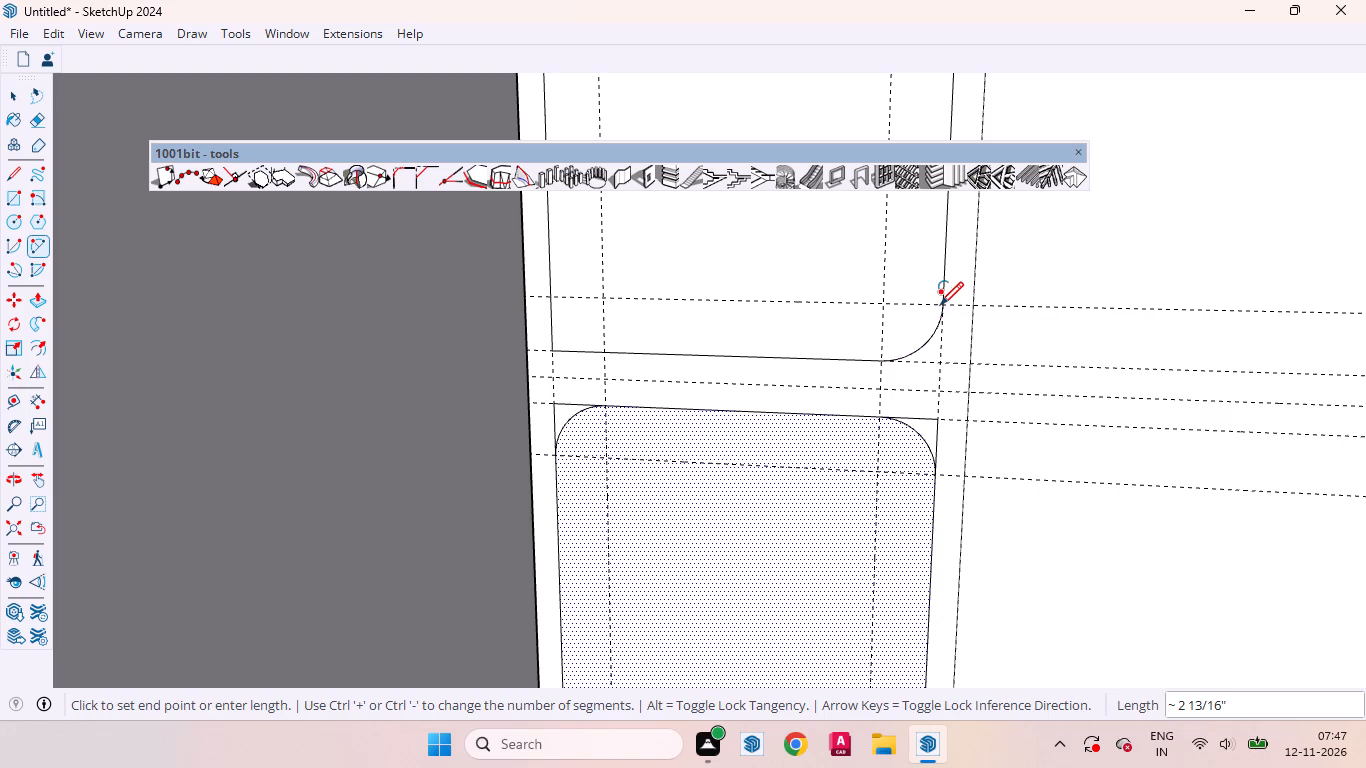
click(552, 293)
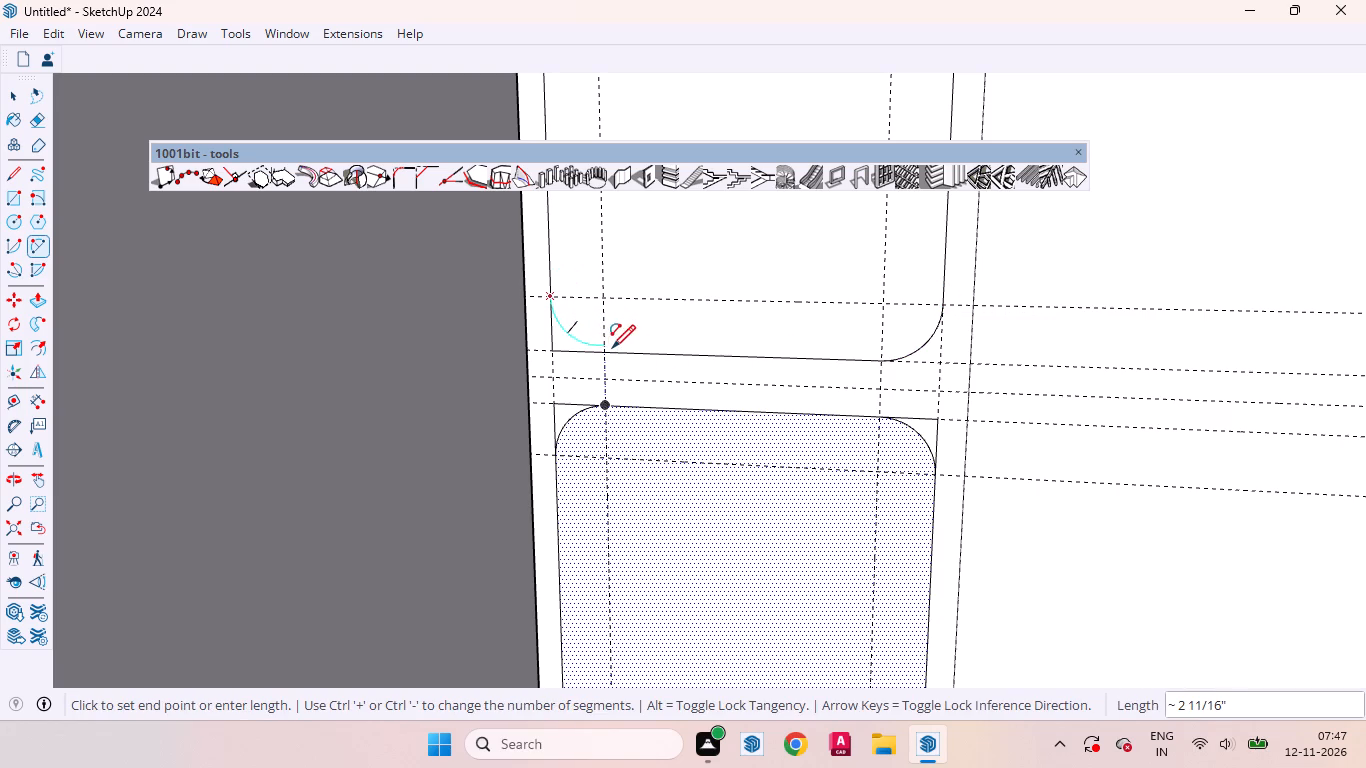
double_click(605, 350)
Round the two top corners of the panel's upper rectangle with 2" radius tangent arcs at the guide intersections.
scroll(707, 482, down, 3)
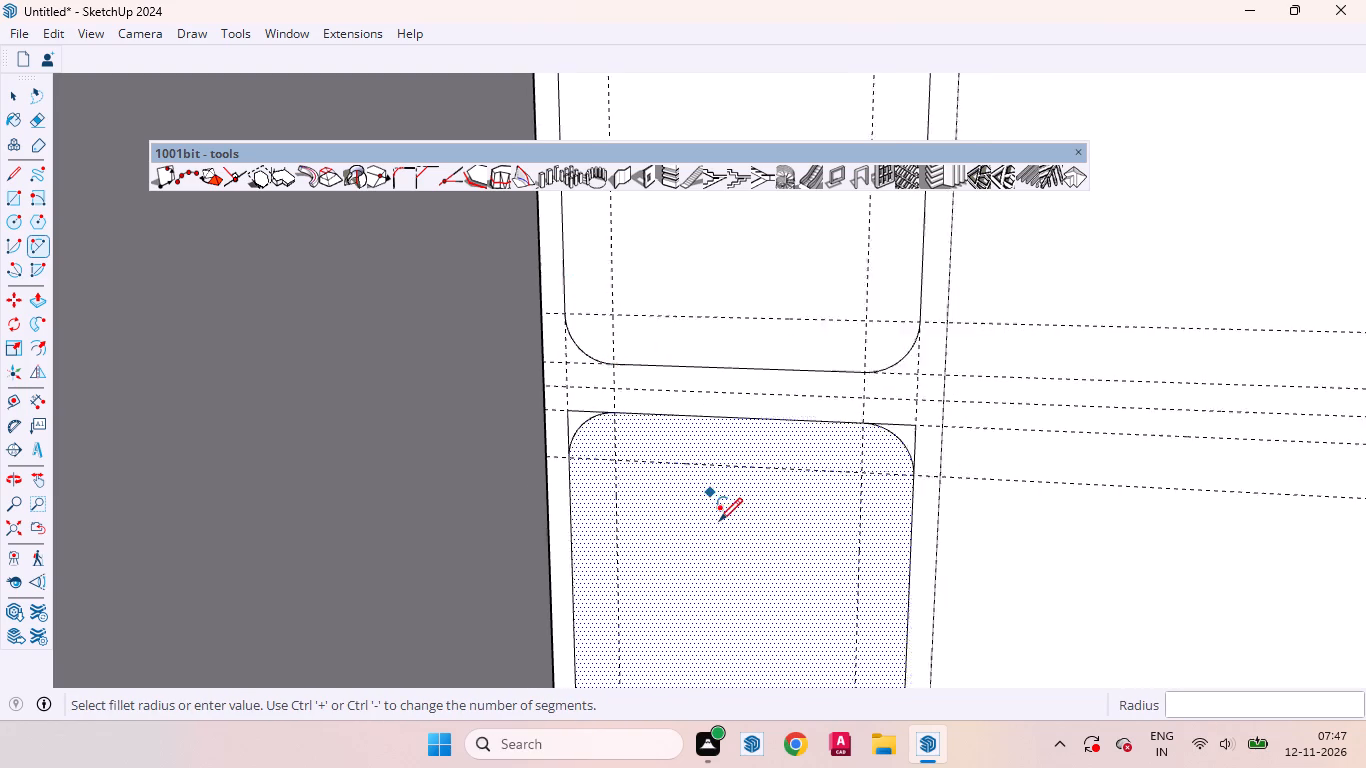
scroll(719, 521, down, 11)
scroll(687, 321, up, 14)
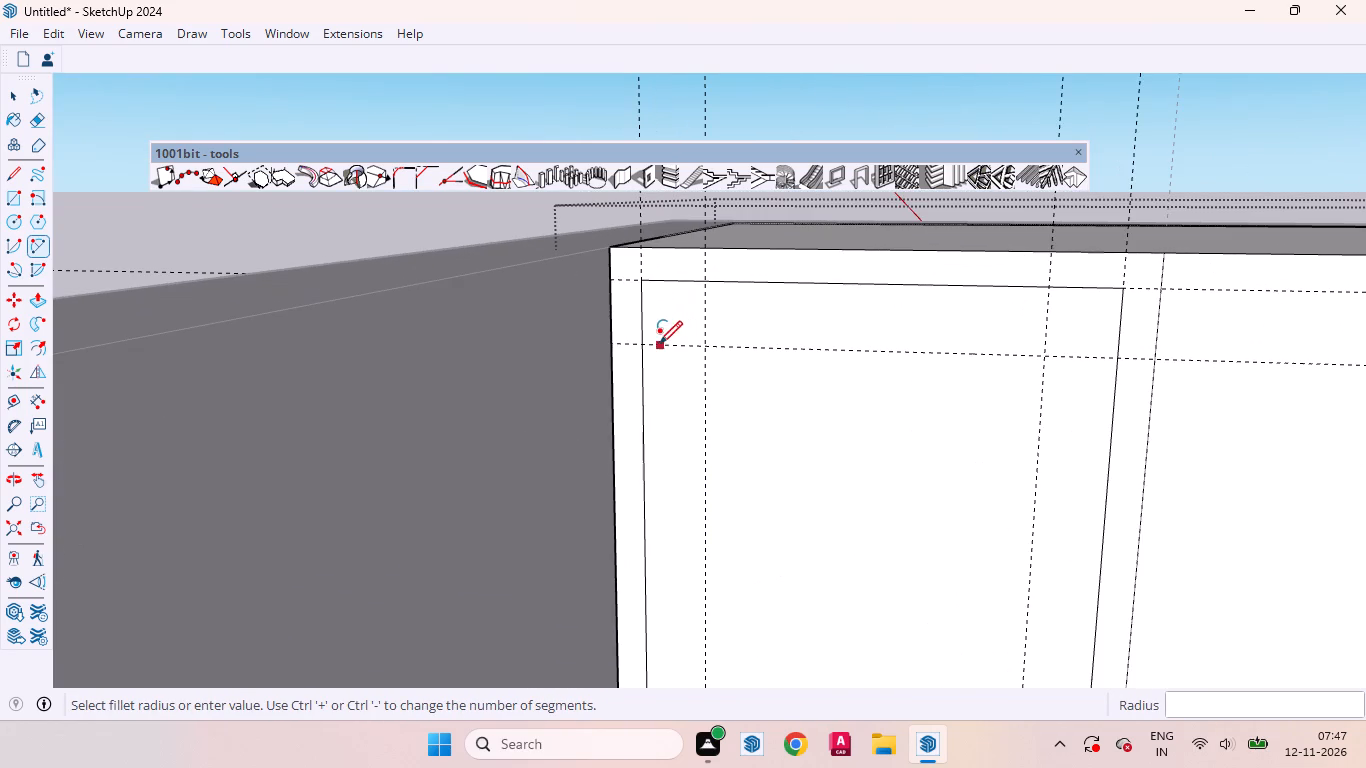
click(643, 341)
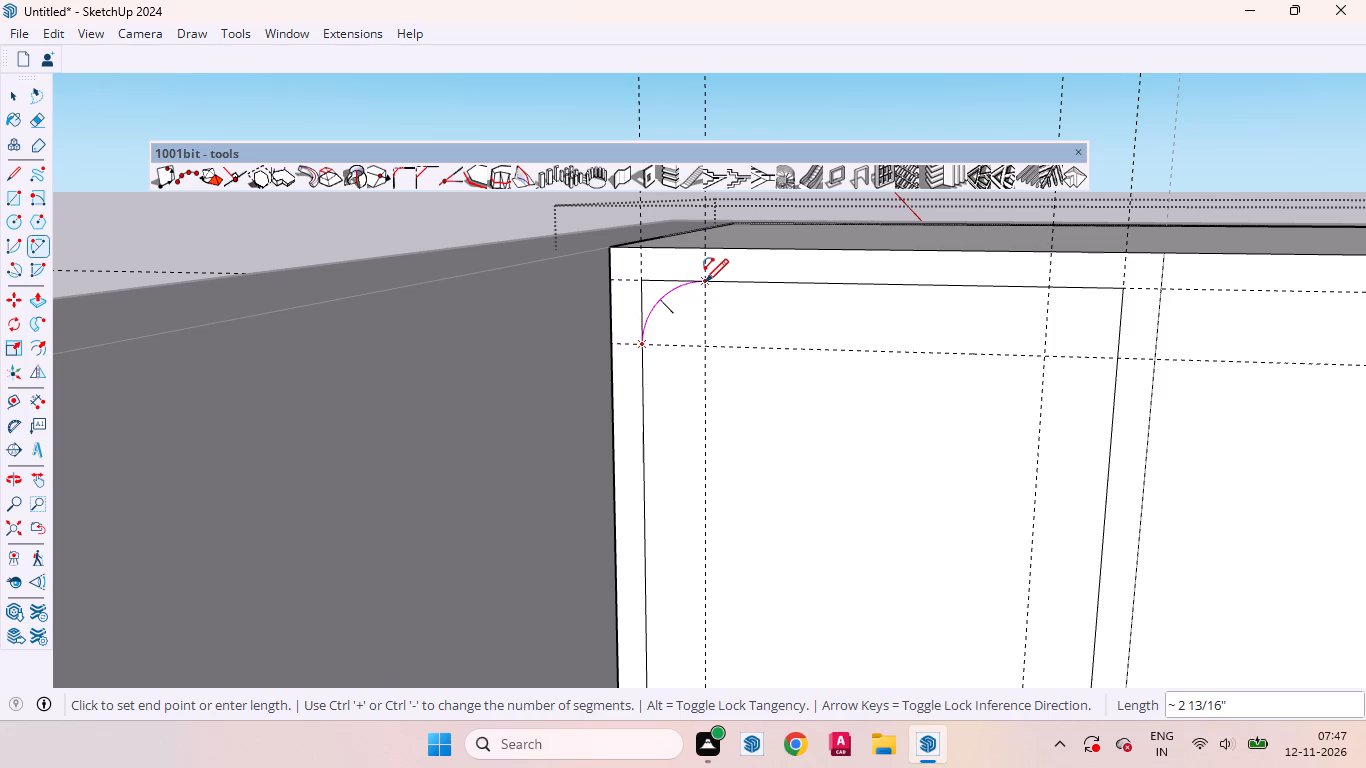
double_click(705, 282)
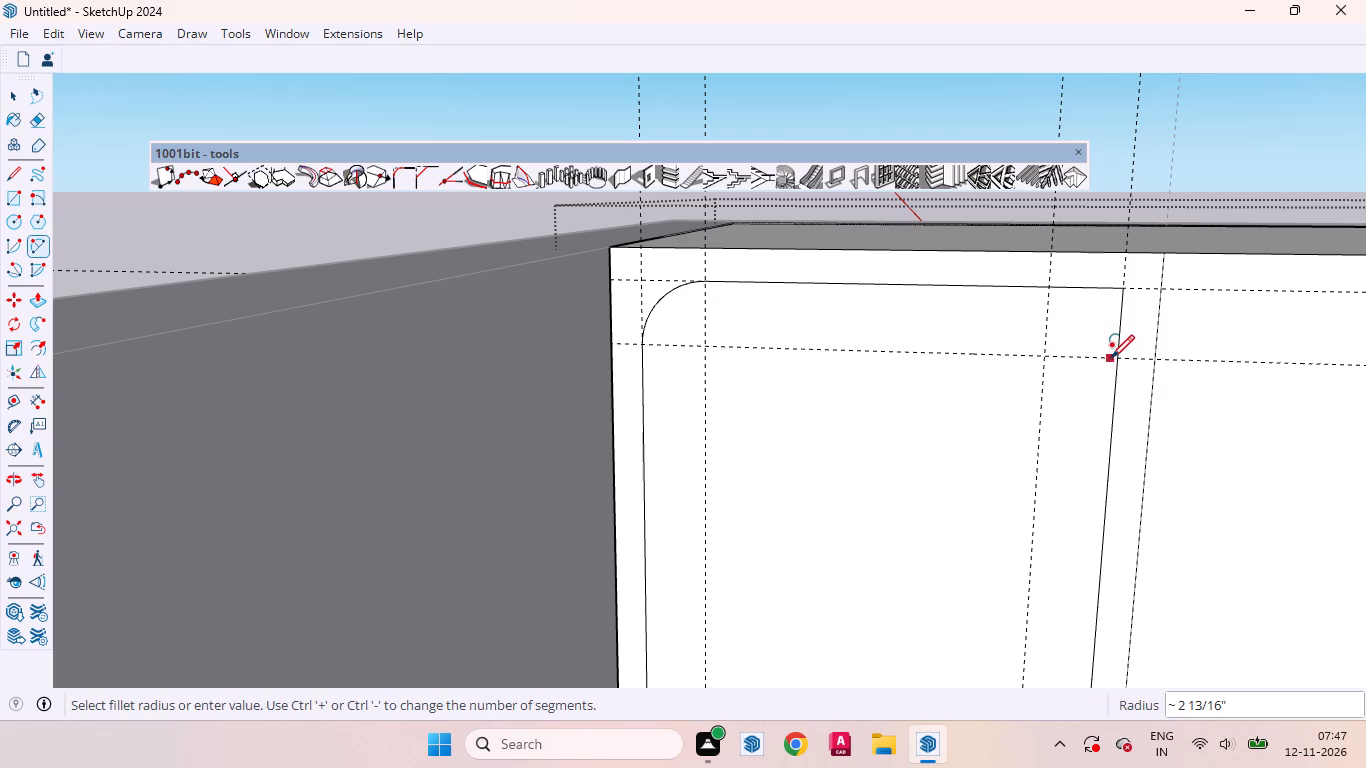
click(1120, 356)
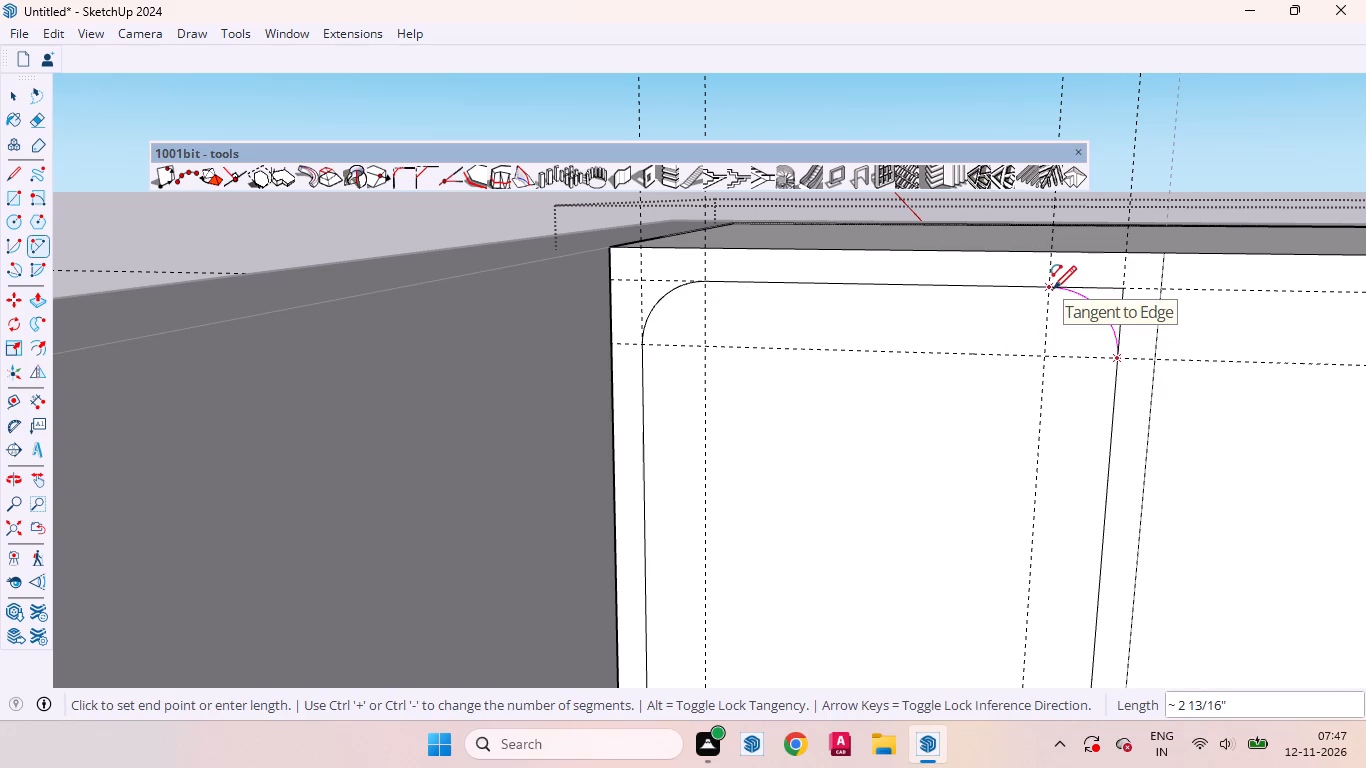
double_click(1053, 289)
key(space)
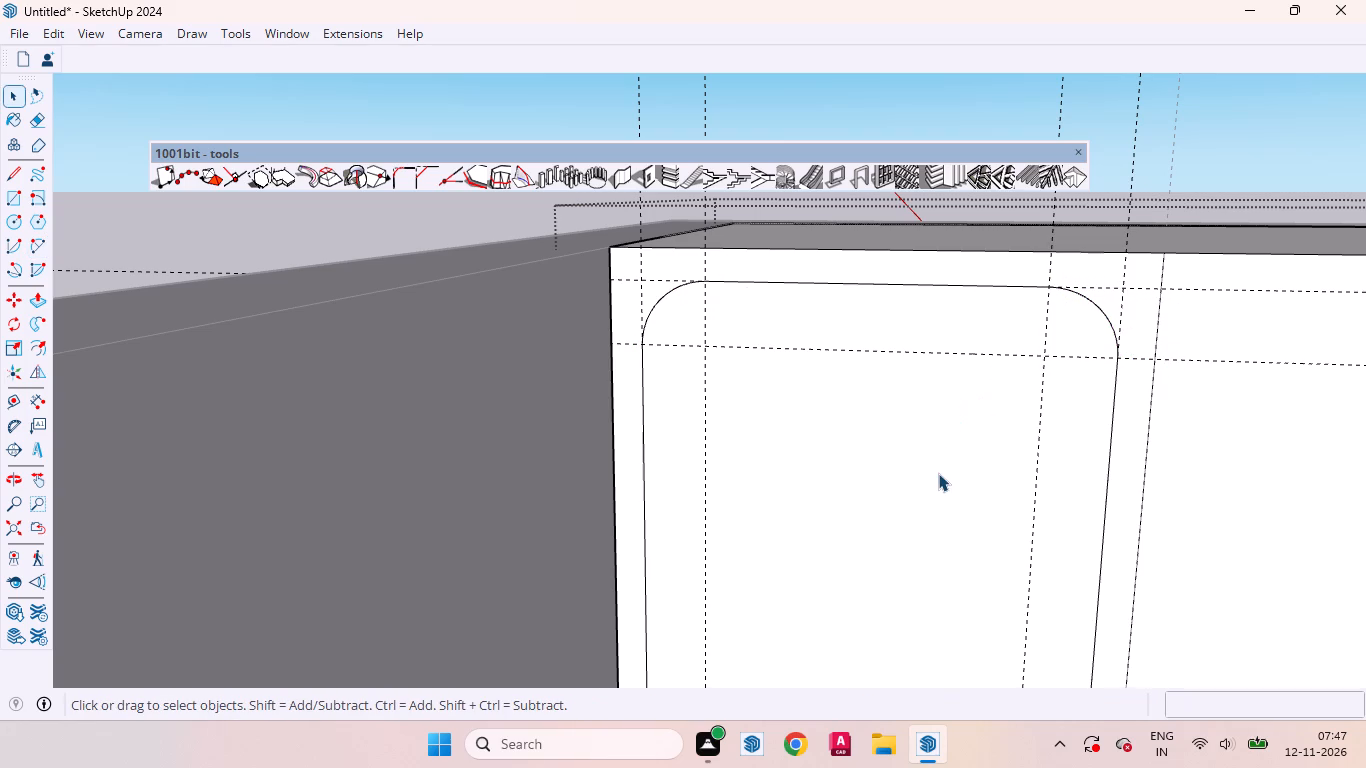
click(938, 468)
Erase the two leftover straight edges outside the arc at the middle rectangle's top-right corner.
scroll(818, 284, down, 12)
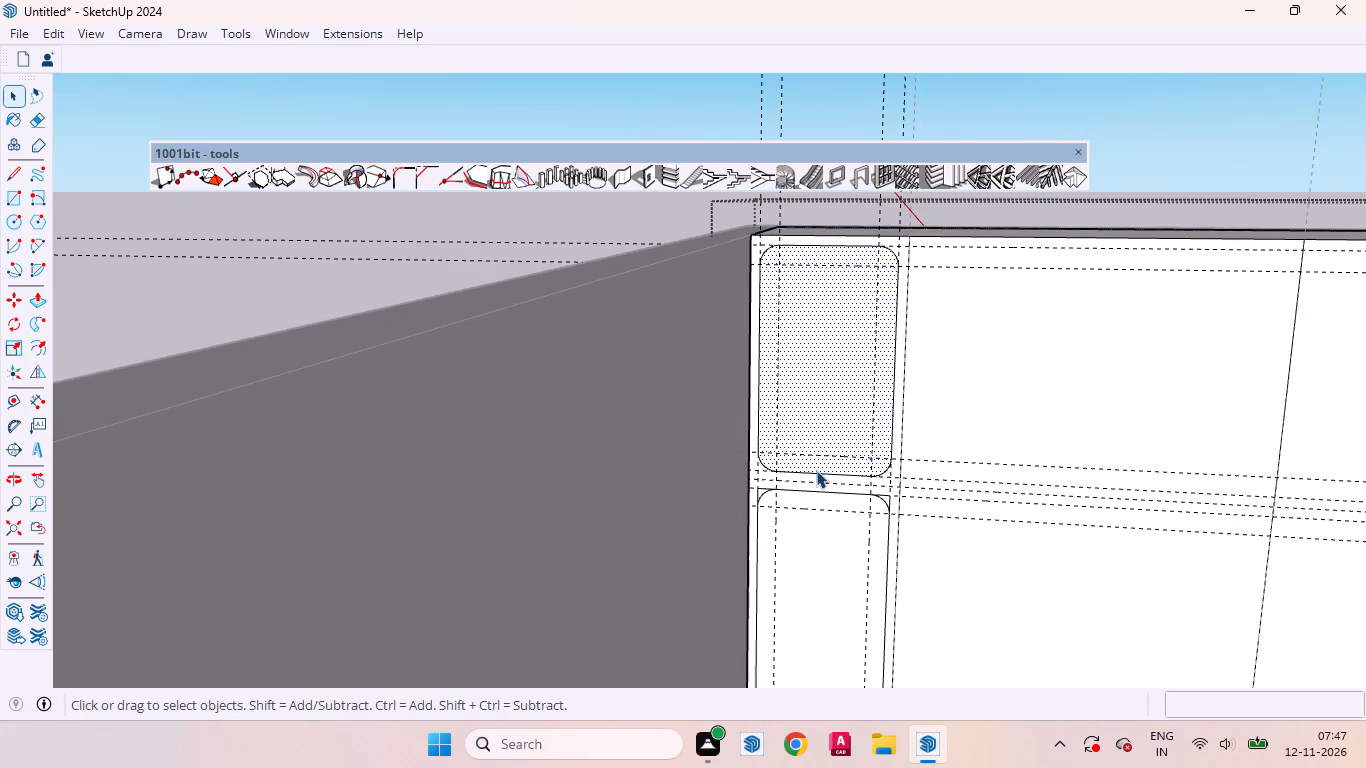
middle_drag(850, 480, 879, 491)
scroll(898, 498, up, 13)
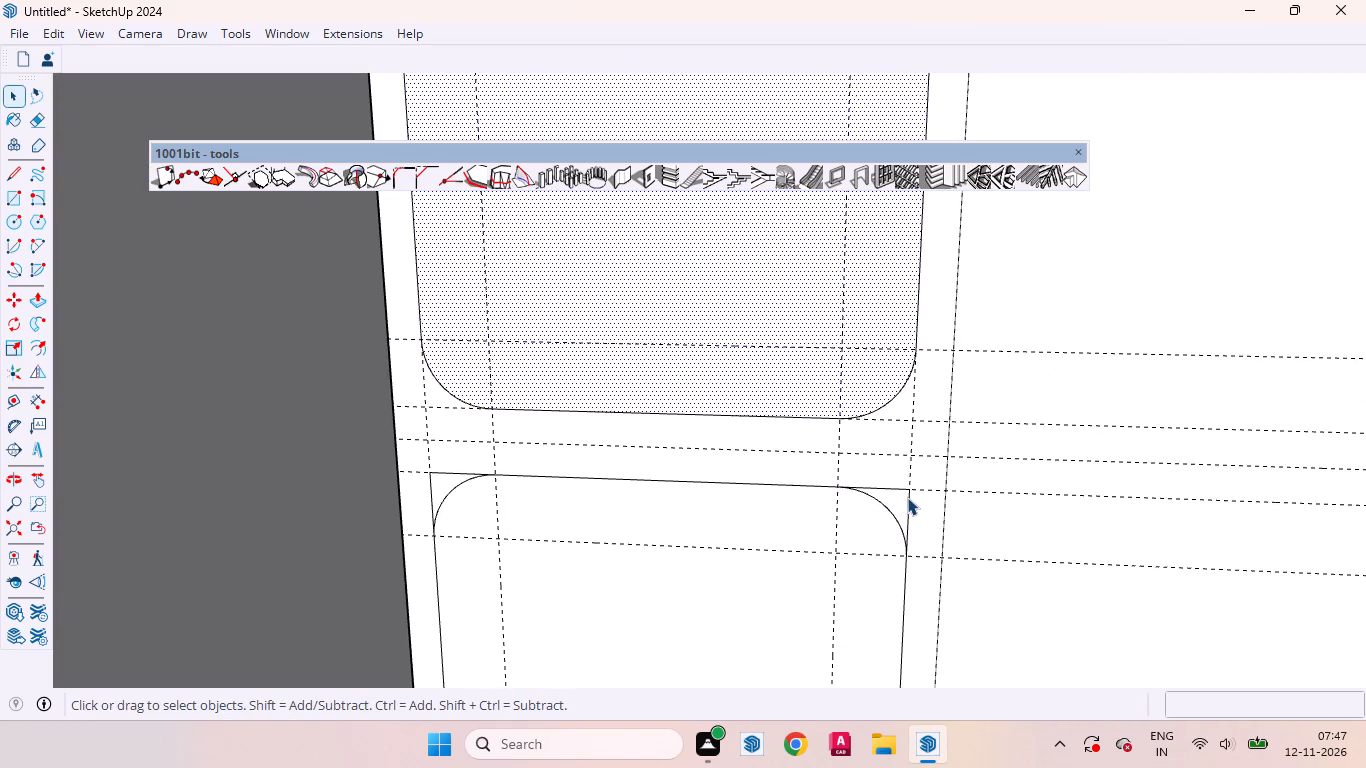
click(907, 497)
right_click(907, 497)
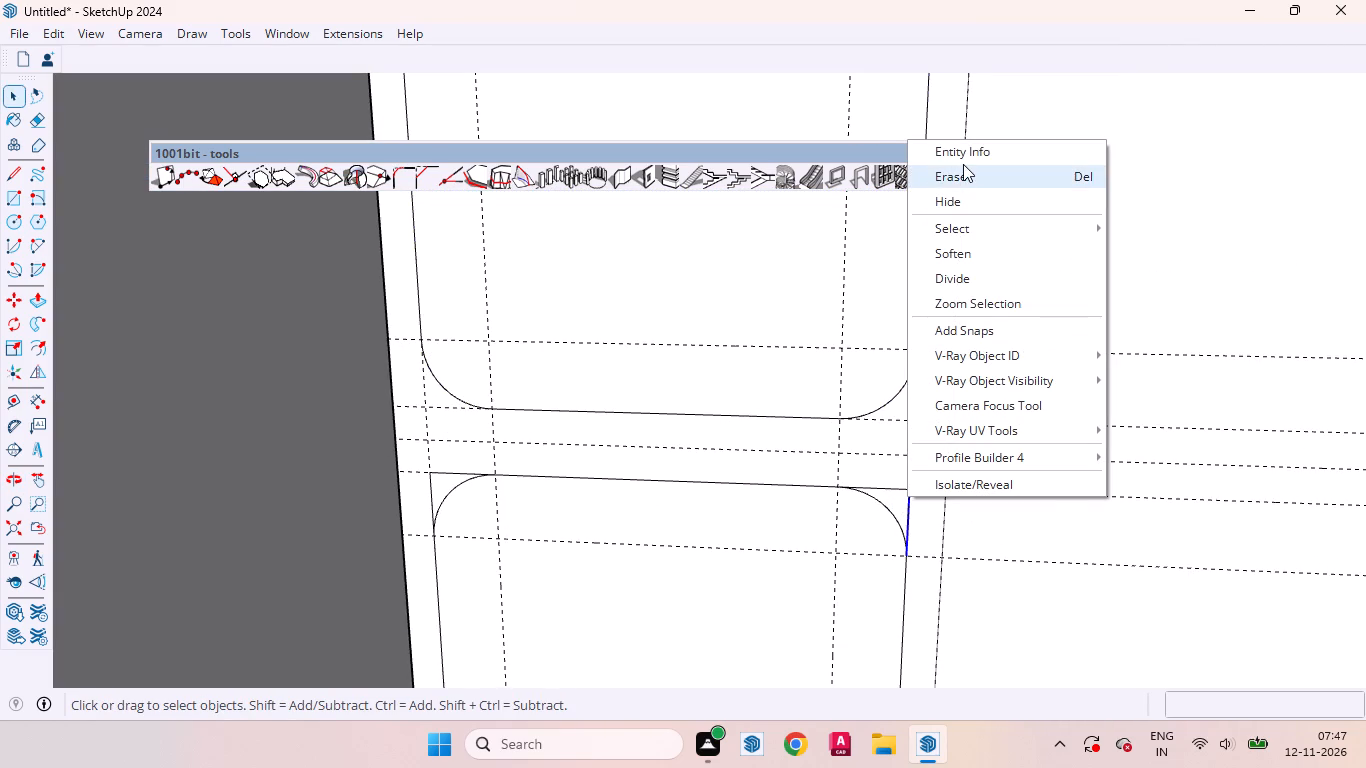
click(963, 164)
click(891, 485)
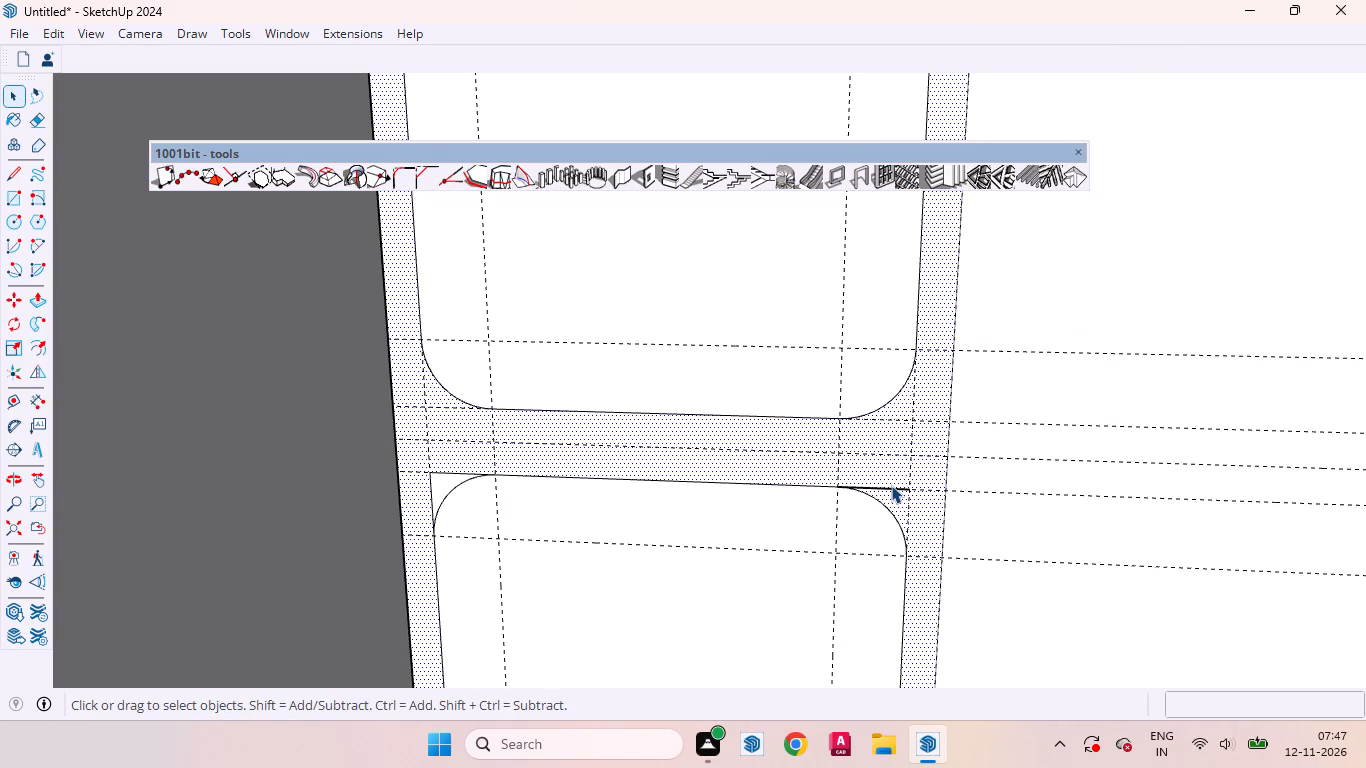
click(895, 486)
right_click(895, 486)
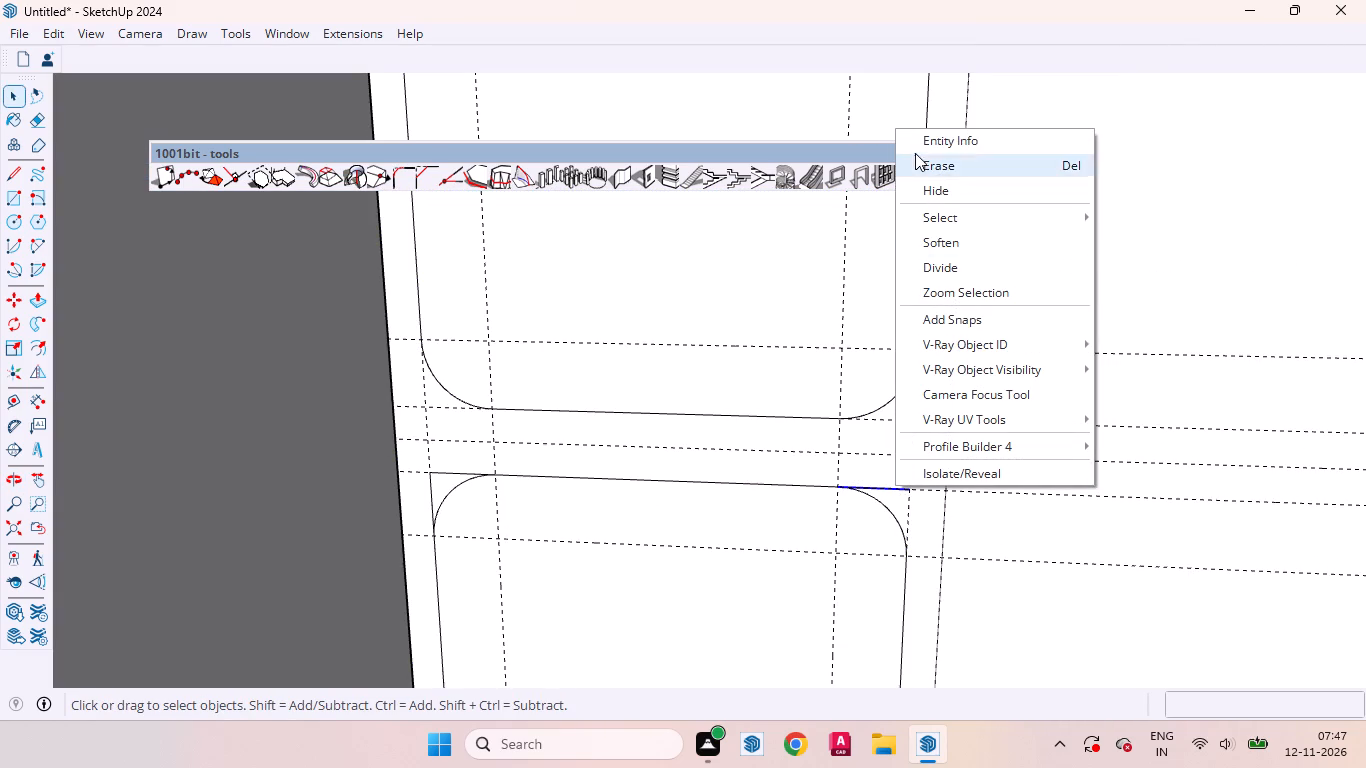
click(934, 166)
scroll(432, 487, up, 4)
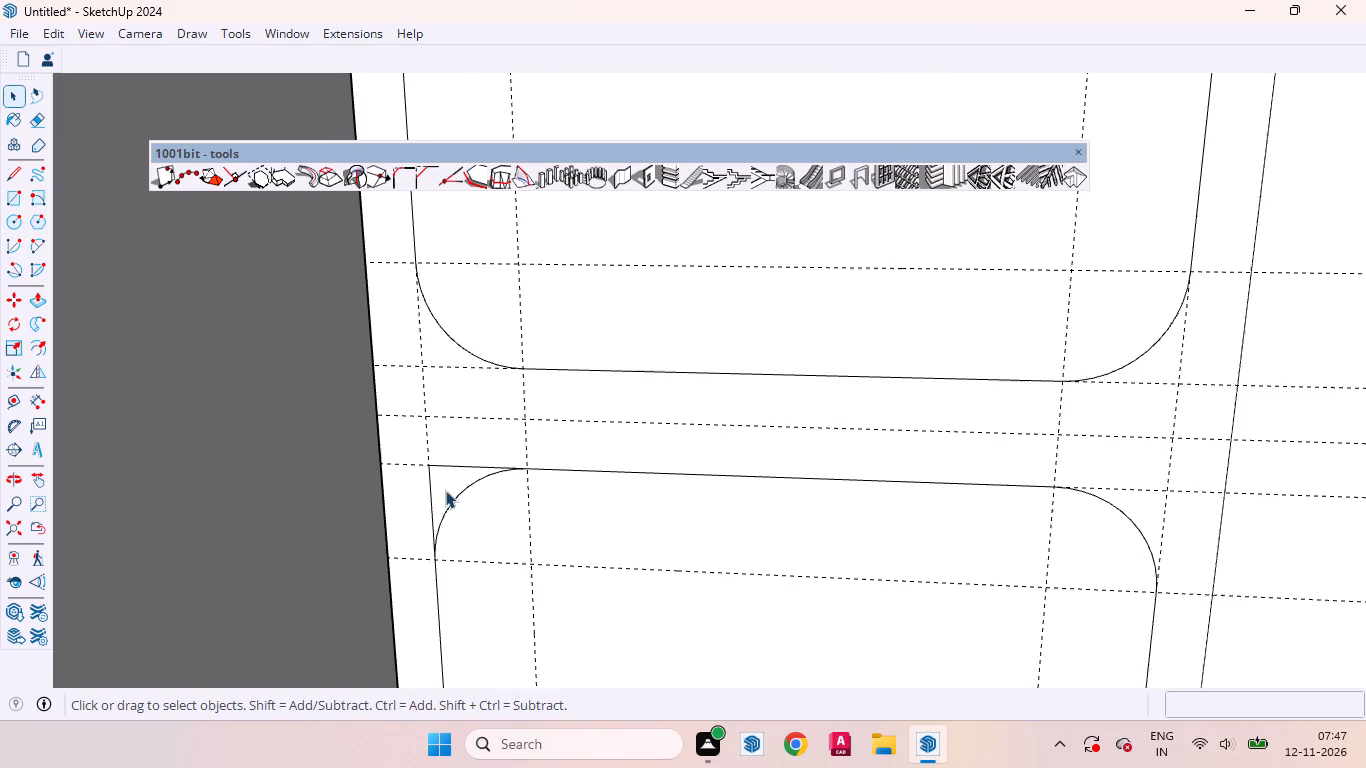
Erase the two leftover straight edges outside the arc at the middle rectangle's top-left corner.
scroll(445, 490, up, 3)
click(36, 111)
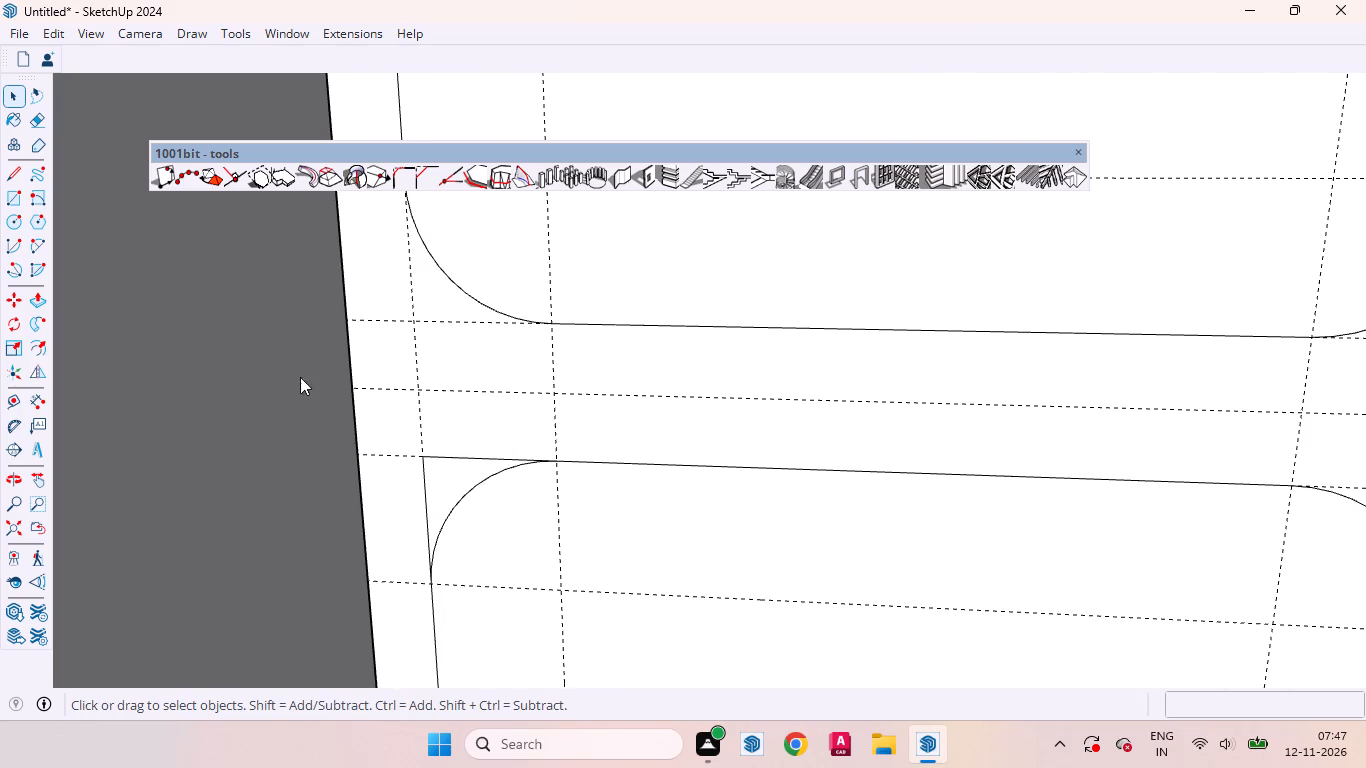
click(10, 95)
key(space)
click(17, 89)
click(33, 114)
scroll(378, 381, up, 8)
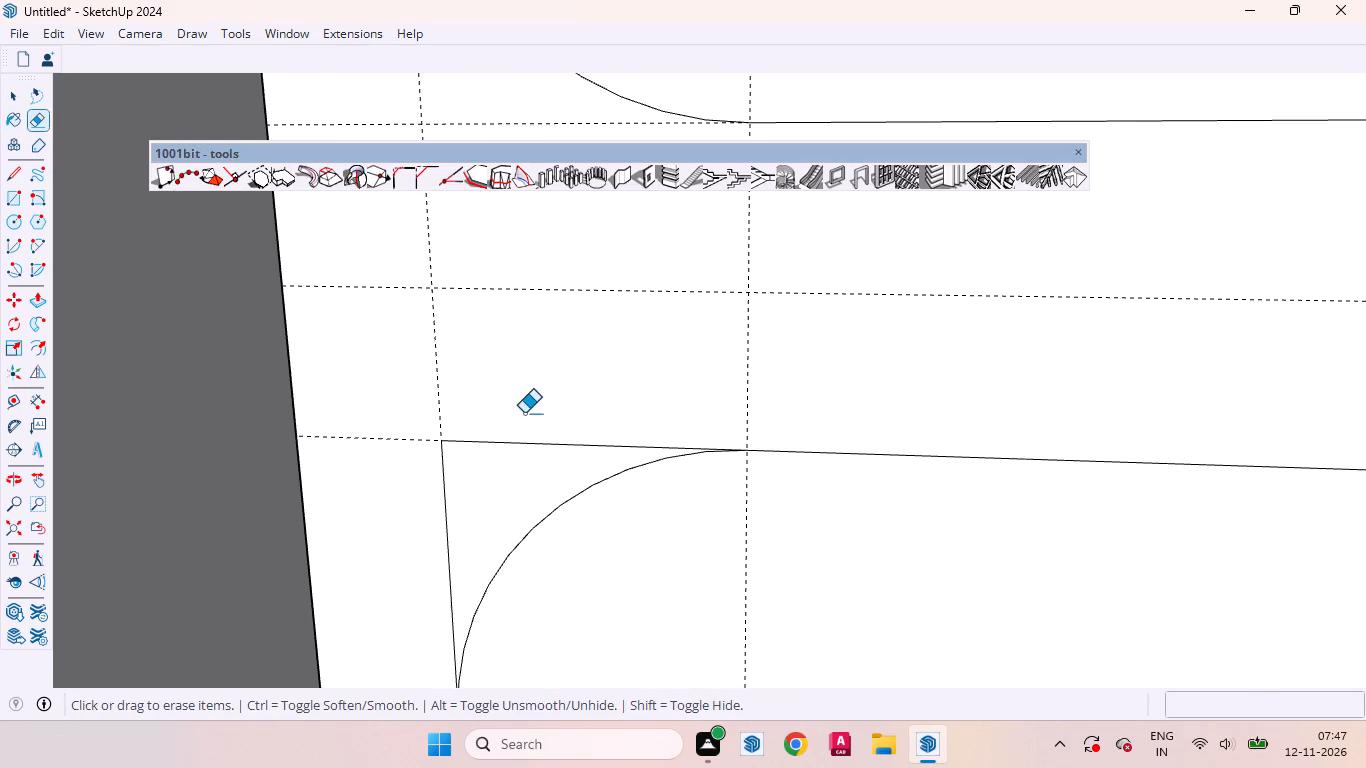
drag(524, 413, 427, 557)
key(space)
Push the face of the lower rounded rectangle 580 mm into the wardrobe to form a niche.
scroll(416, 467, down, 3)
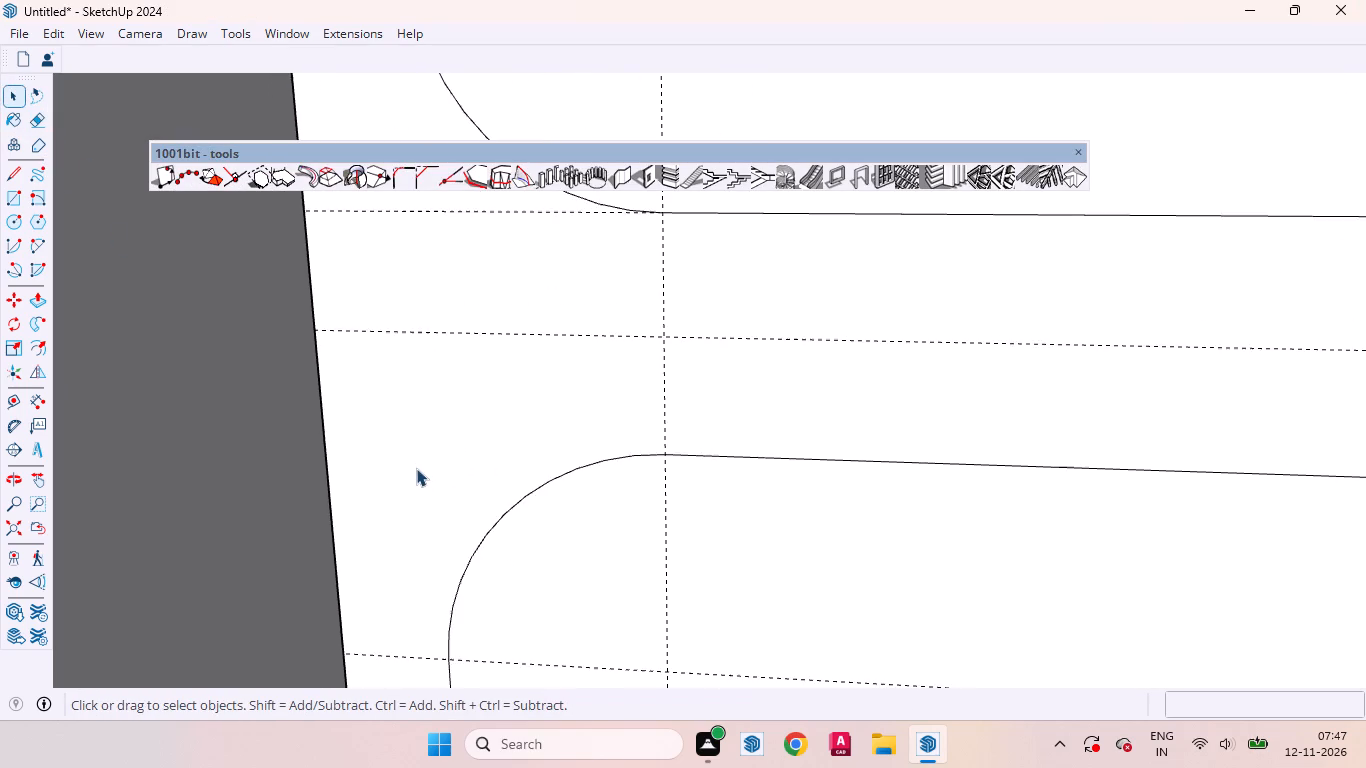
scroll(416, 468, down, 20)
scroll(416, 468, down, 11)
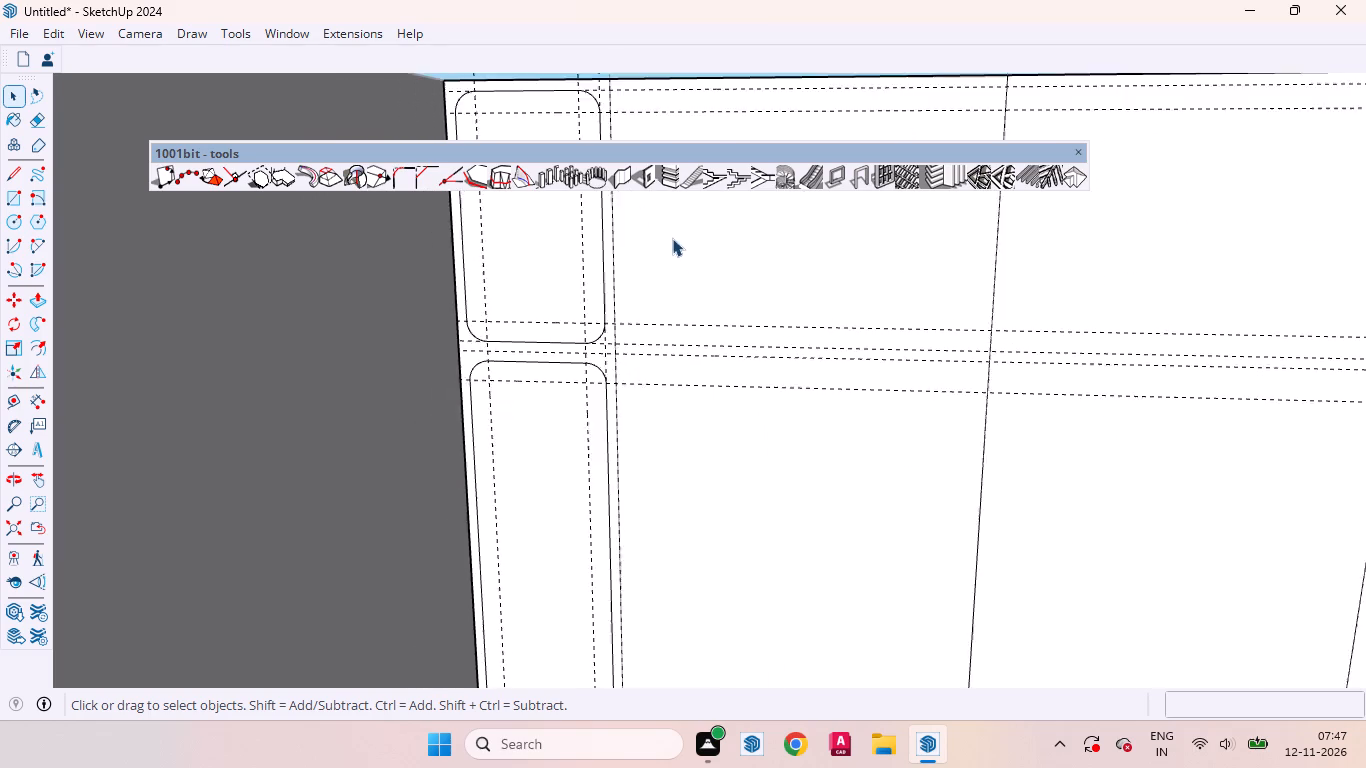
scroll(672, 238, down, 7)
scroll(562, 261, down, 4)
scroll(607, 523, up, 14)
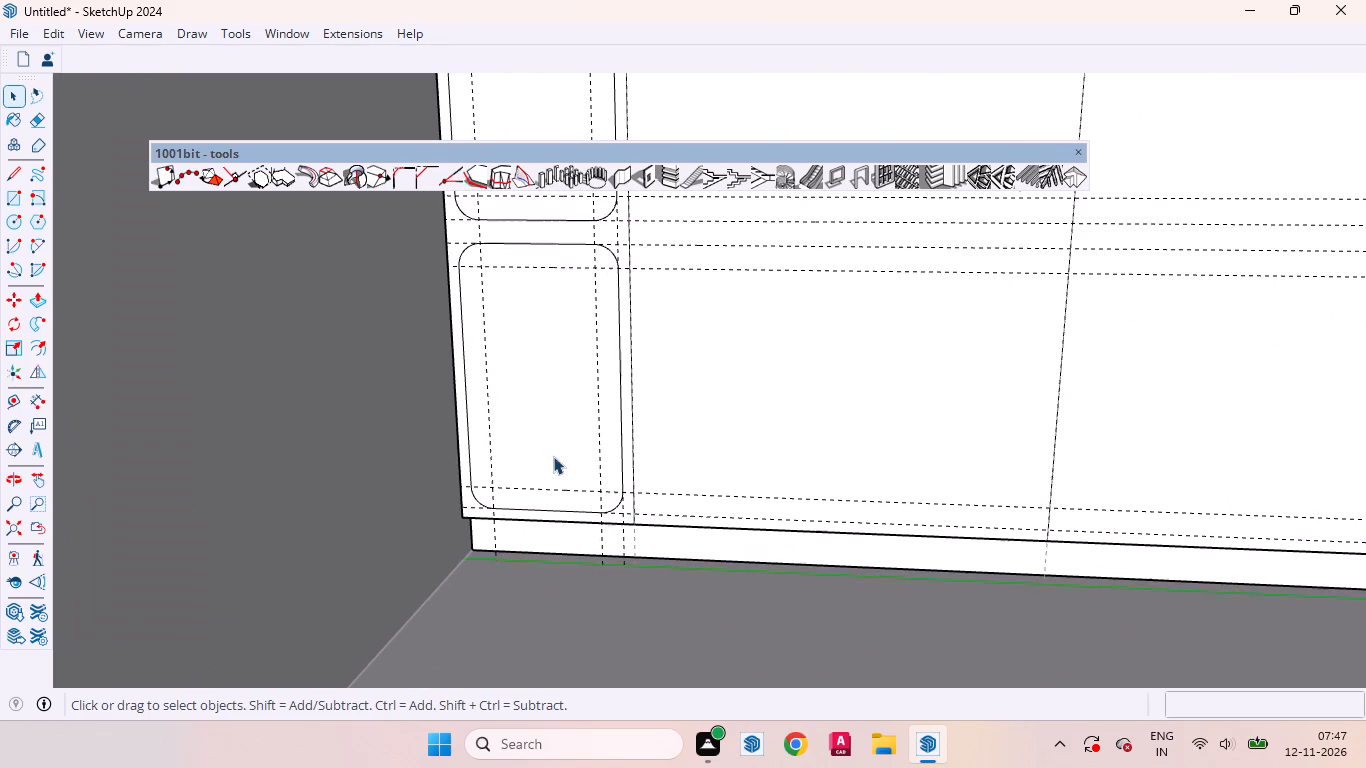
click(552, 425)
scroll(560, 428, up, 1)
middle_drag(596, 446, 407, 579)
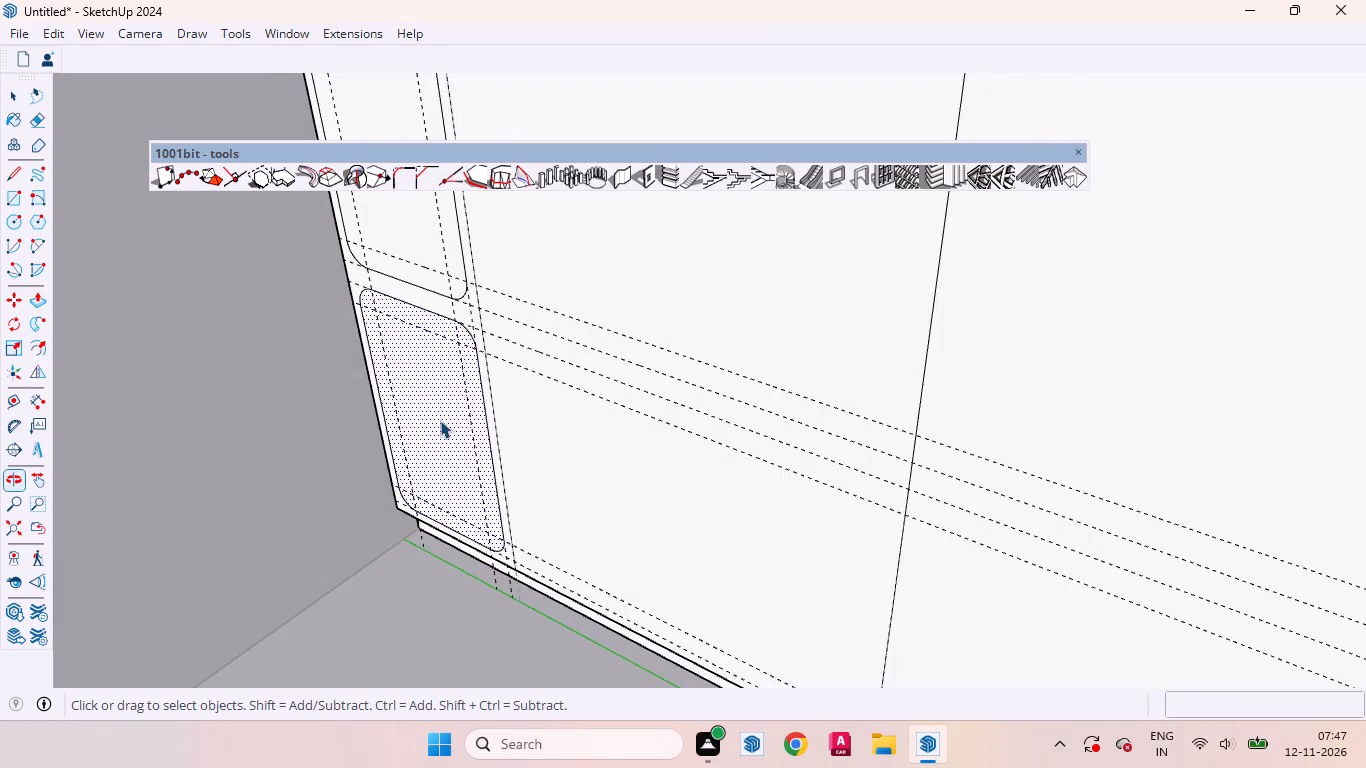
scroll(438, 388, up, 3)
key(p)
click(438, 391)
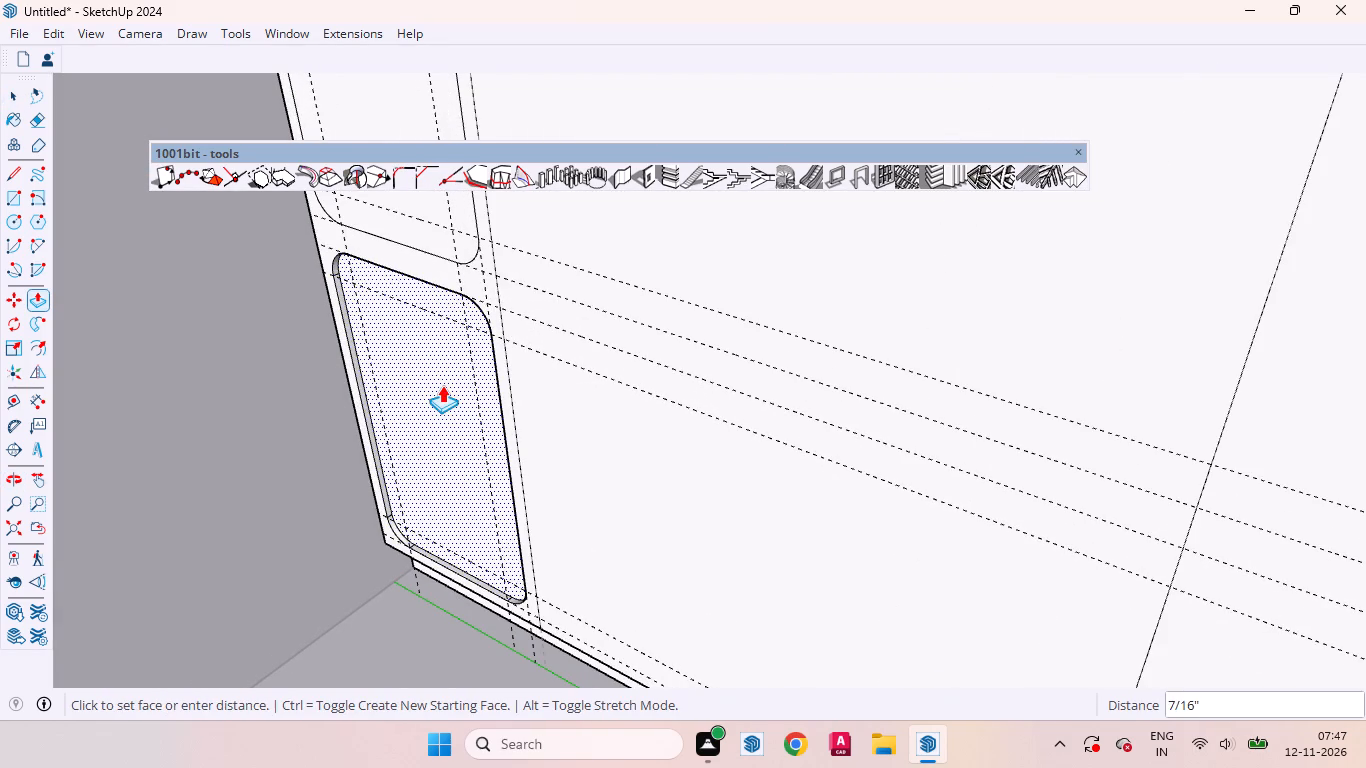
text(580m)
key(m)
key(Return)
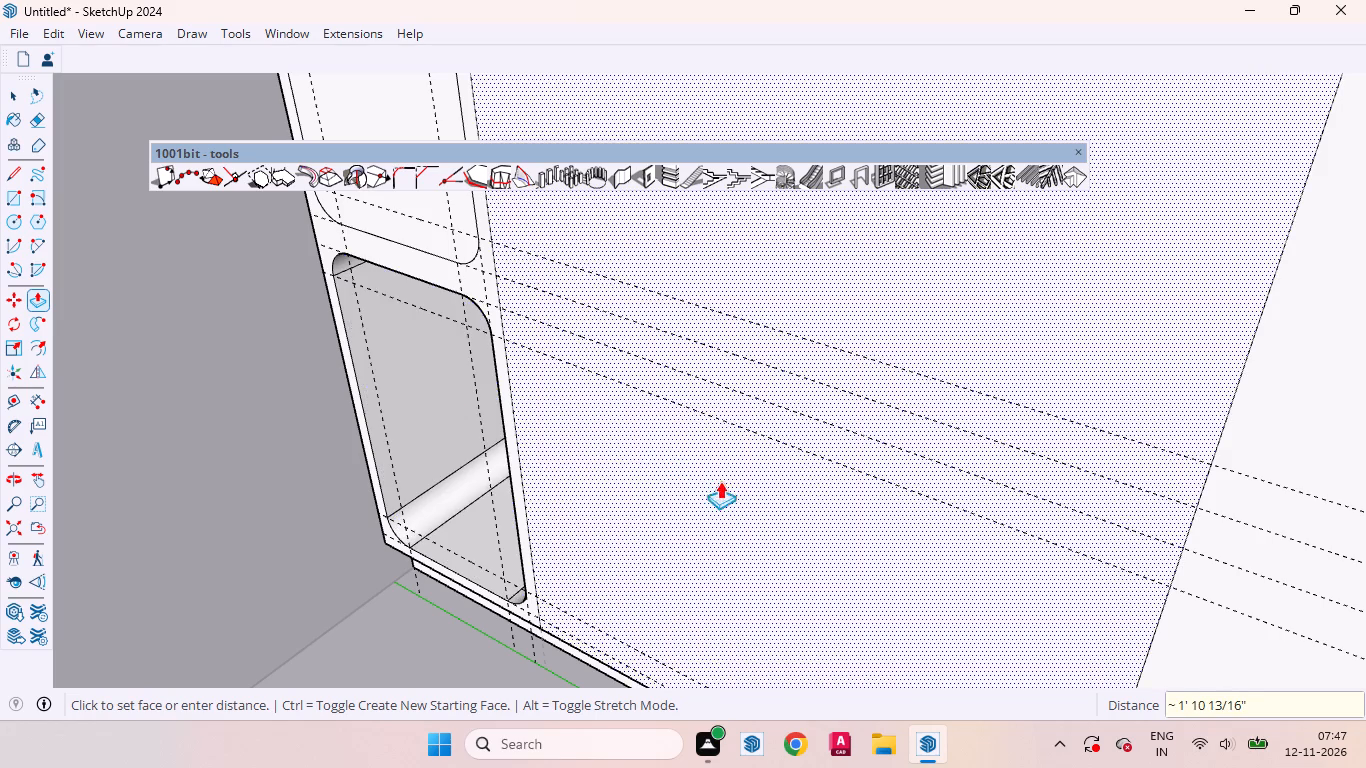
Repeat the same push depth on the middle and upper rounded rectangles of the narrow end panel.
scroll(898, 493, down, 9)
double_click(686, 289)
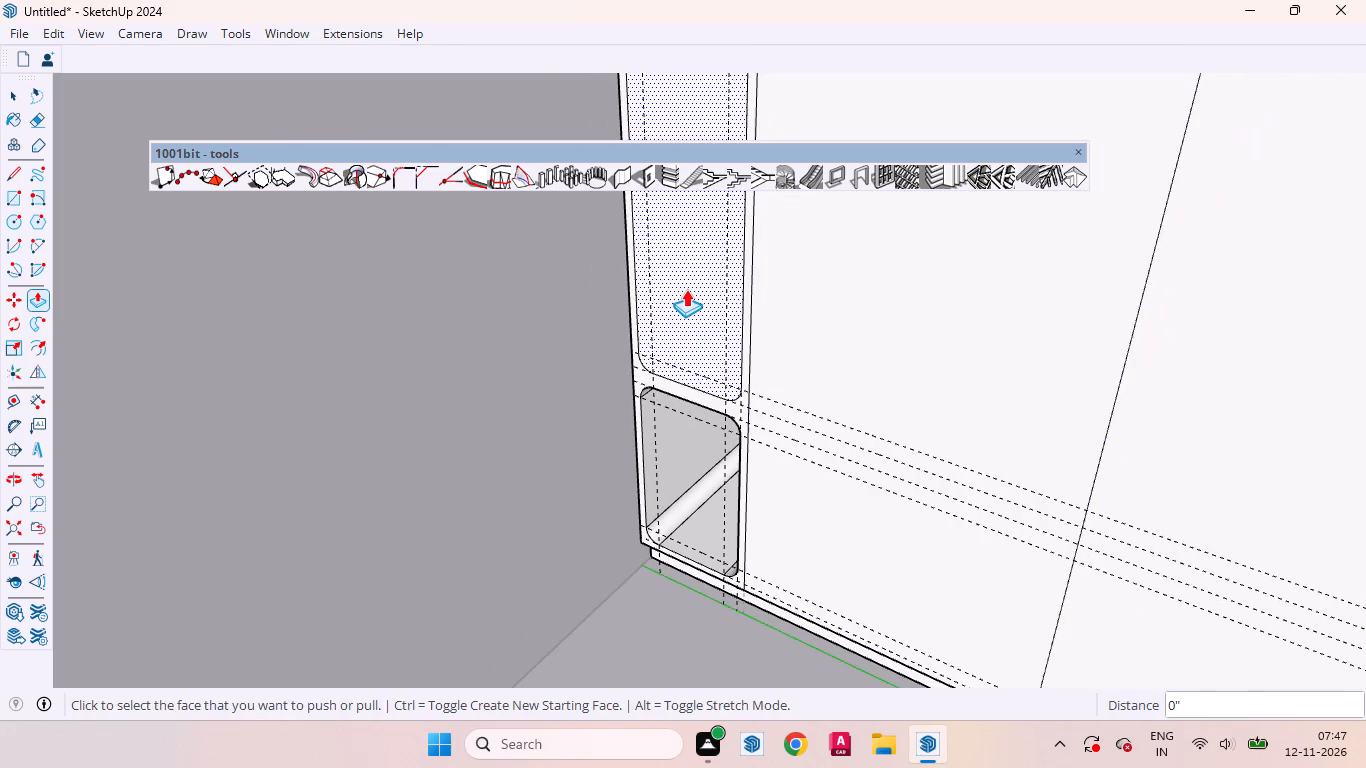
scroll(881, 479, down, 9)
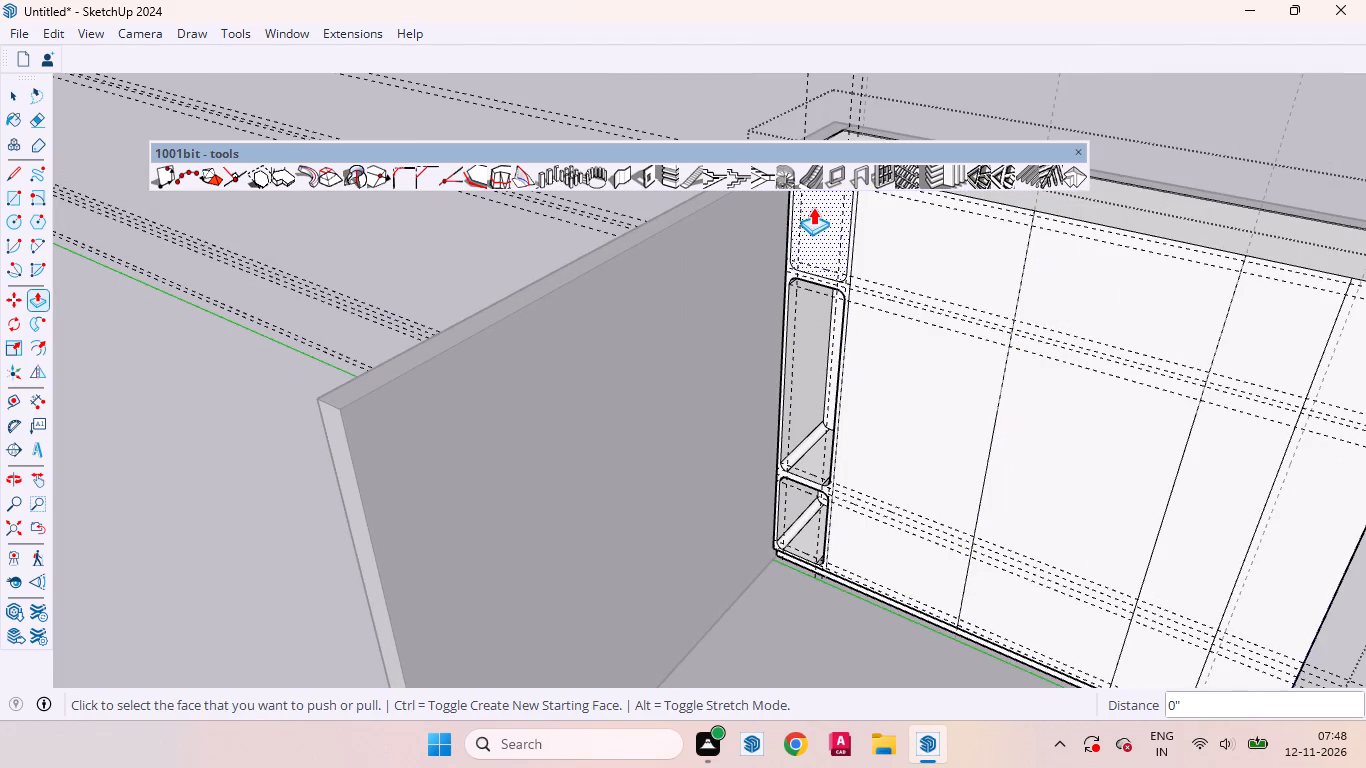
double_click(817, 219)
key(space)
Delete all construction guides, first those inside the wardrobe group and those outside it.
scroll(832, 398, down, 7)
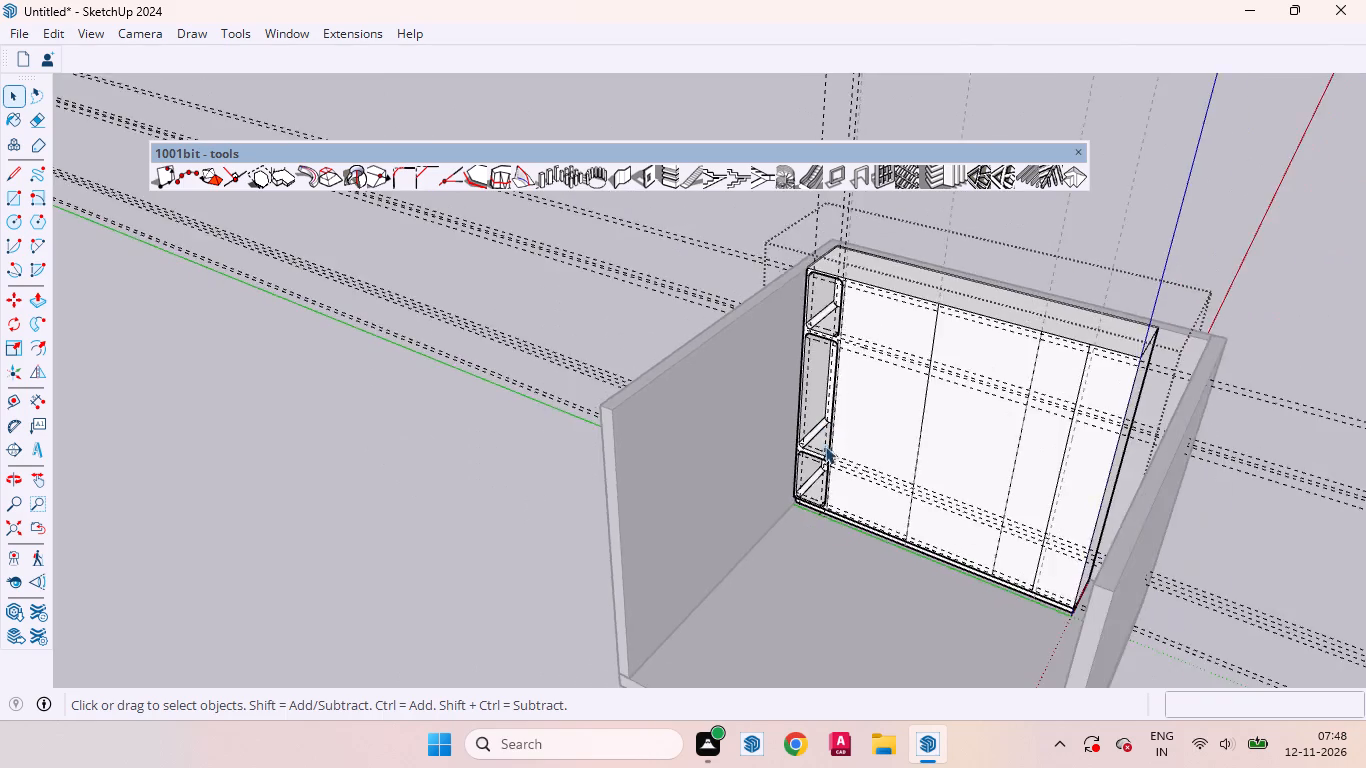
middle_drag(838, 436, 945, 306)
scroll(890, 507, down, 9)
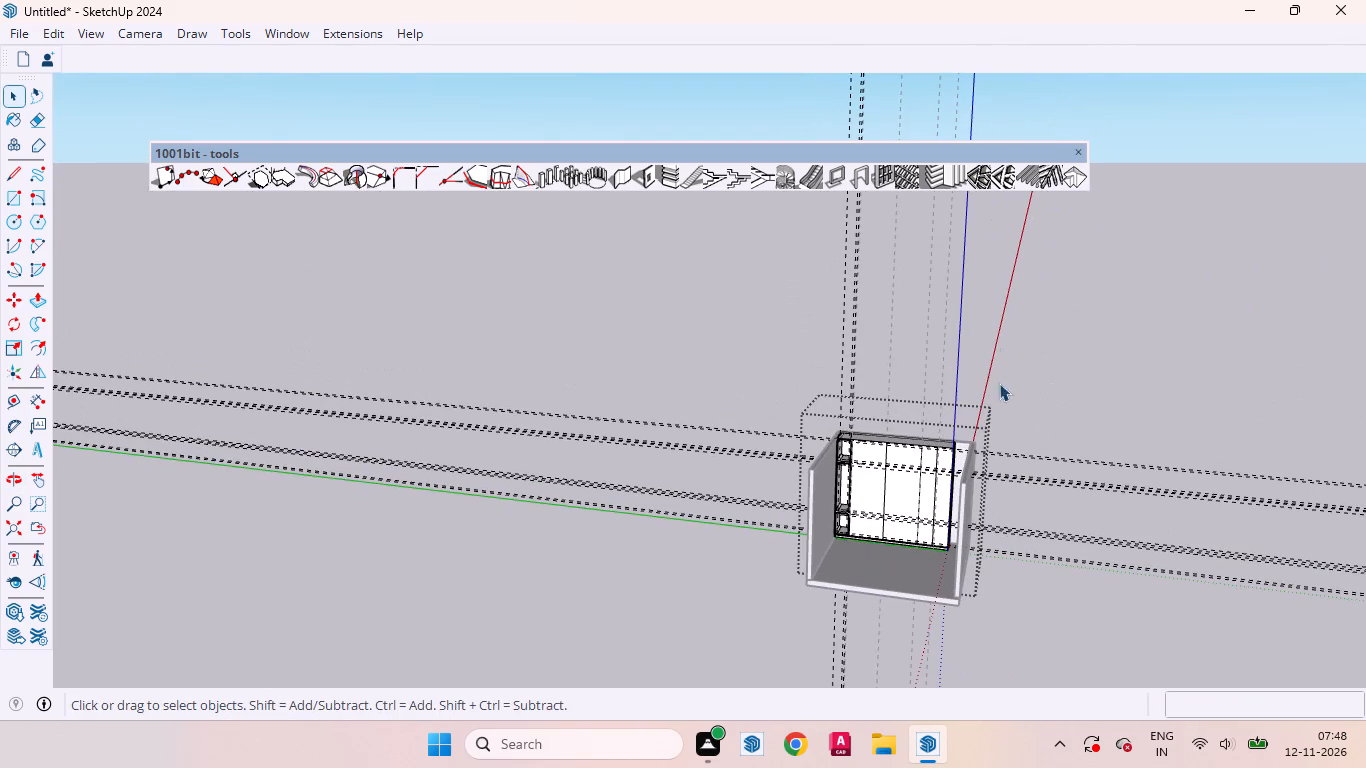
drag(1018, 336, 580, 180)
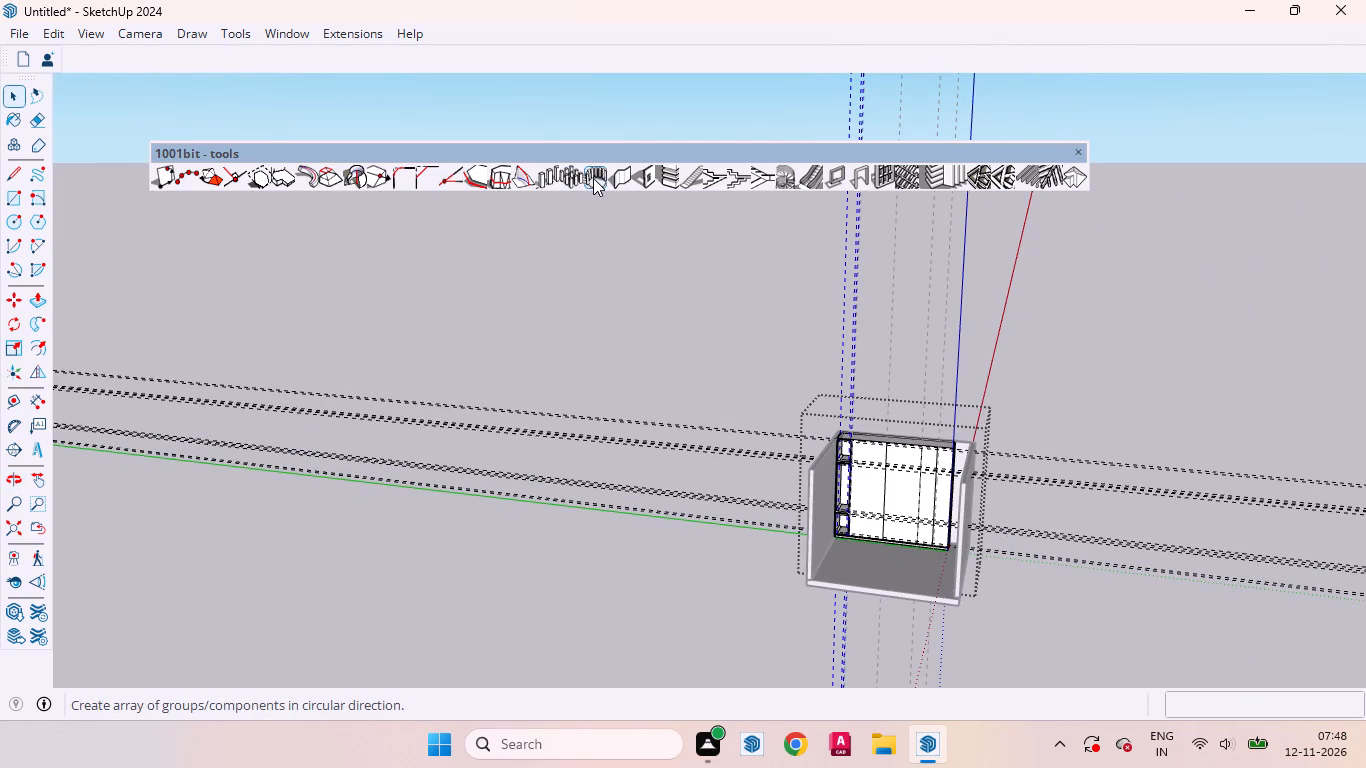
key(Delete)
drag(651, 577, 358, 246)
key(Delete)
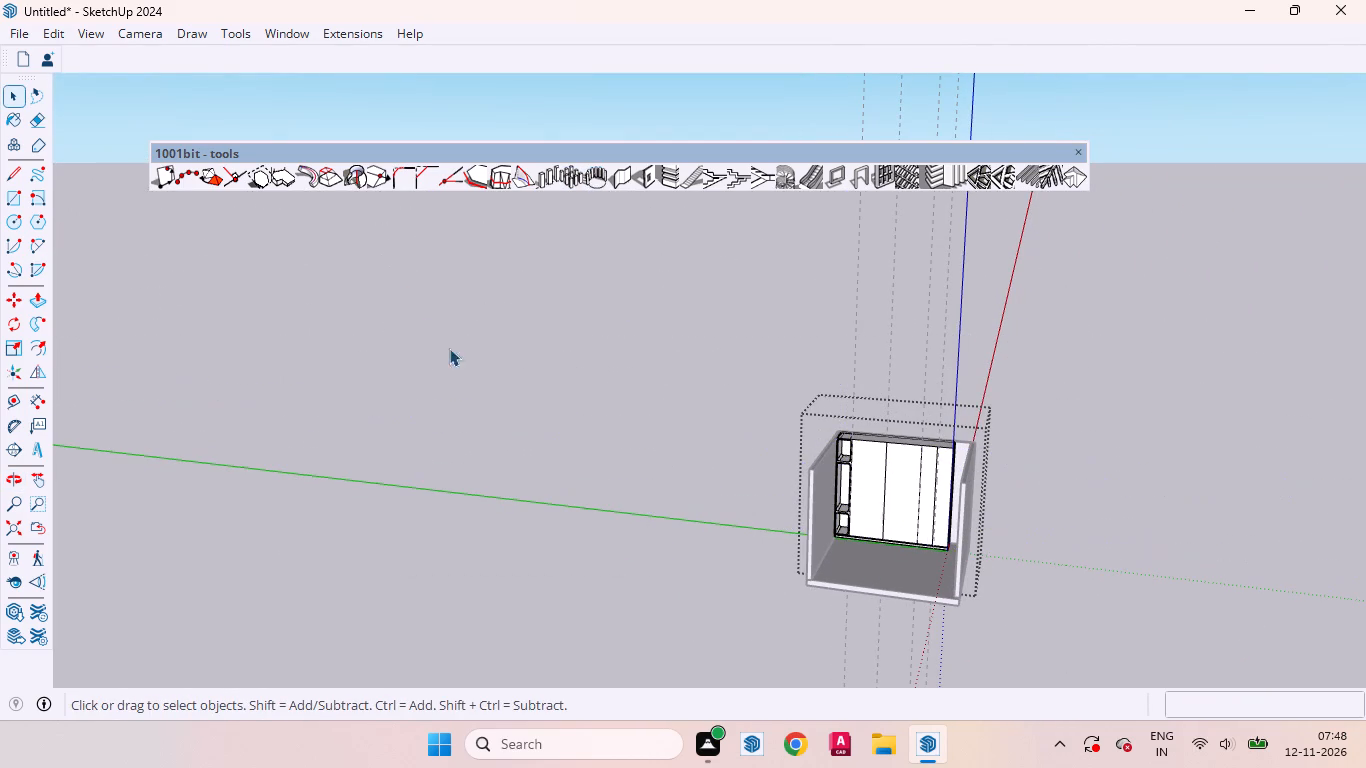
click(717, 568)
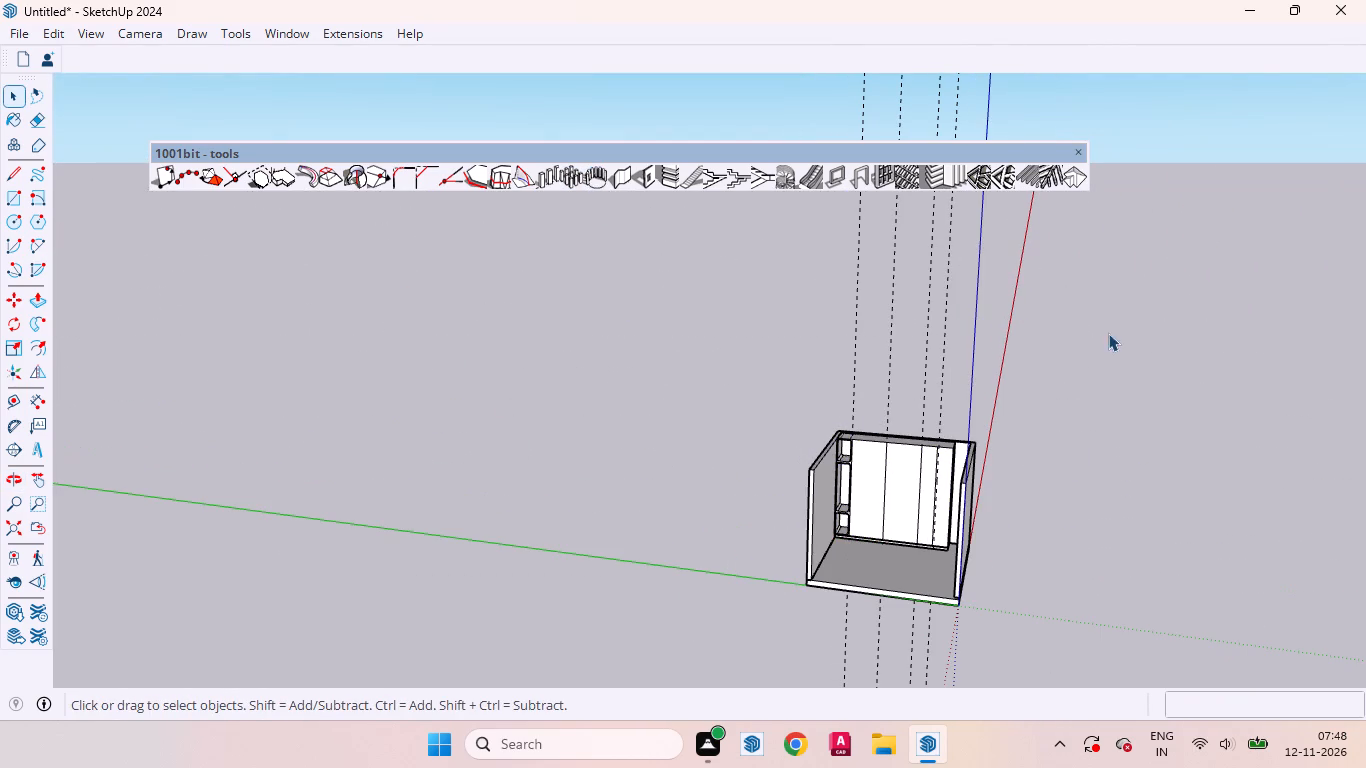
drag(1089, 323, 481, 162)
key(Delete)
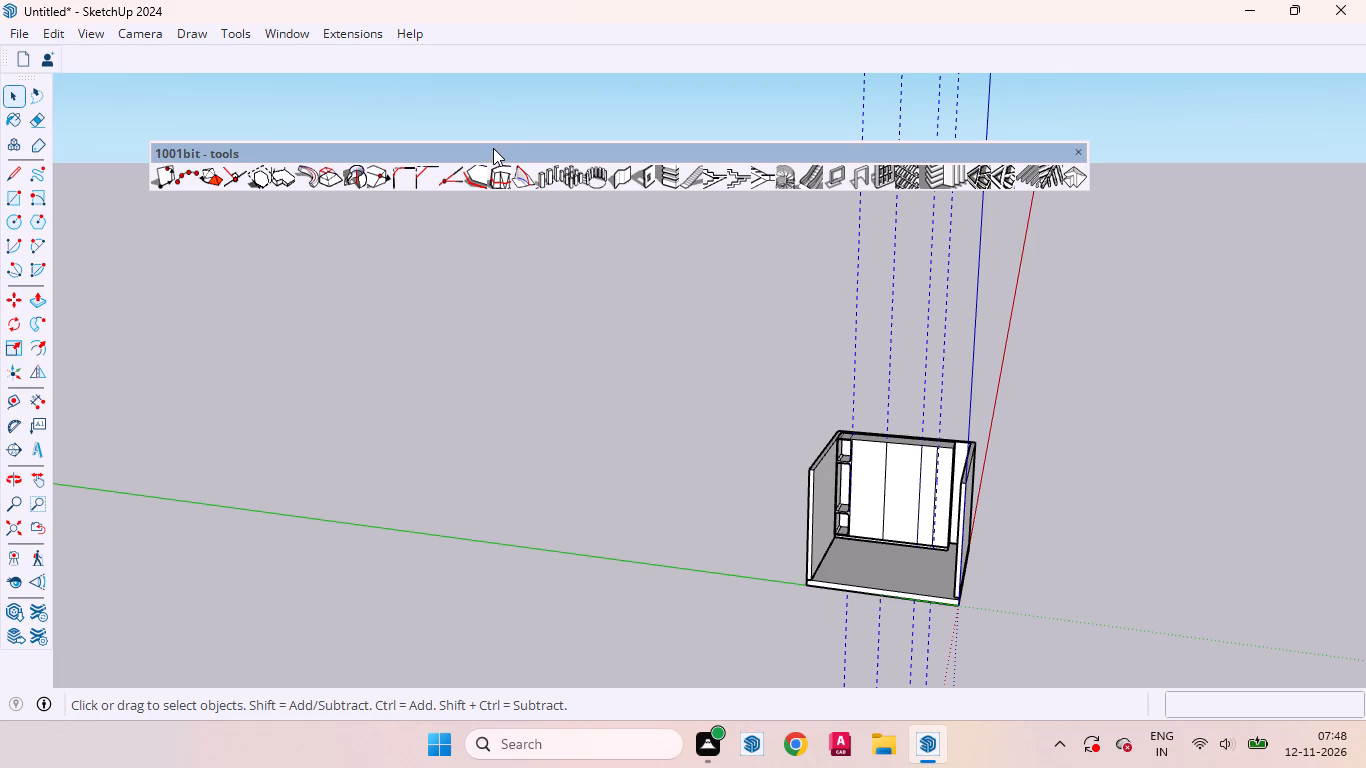
Examine the three recessed niches and the wardrobe front from several angles.
scroll(912, 543, up, 10)
middle_drag(785, 416, 820, 363)
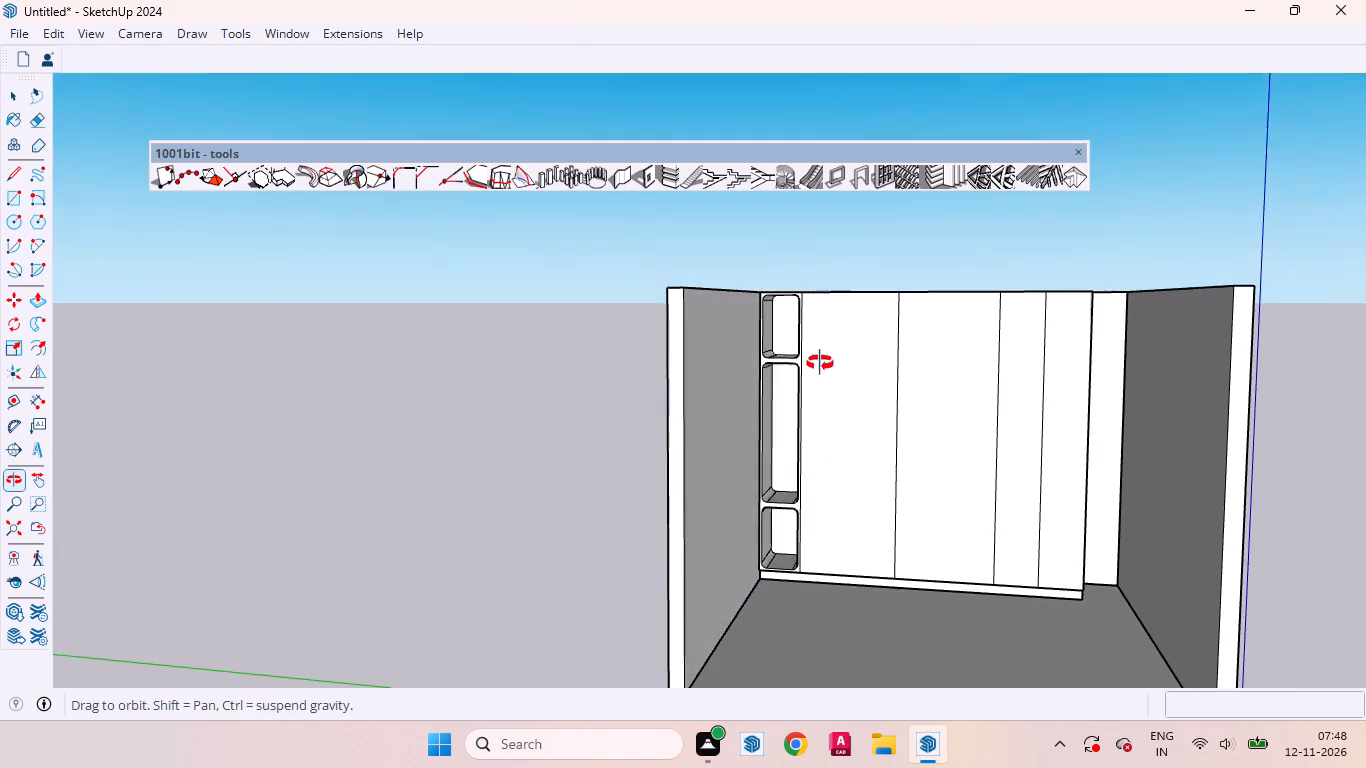
middle_drag(820, 363, 827, 369)
scroll(779, 309, up, 10)
scroll(800, 329, down, 4)
middle_drag(829, 372, 872, 369)
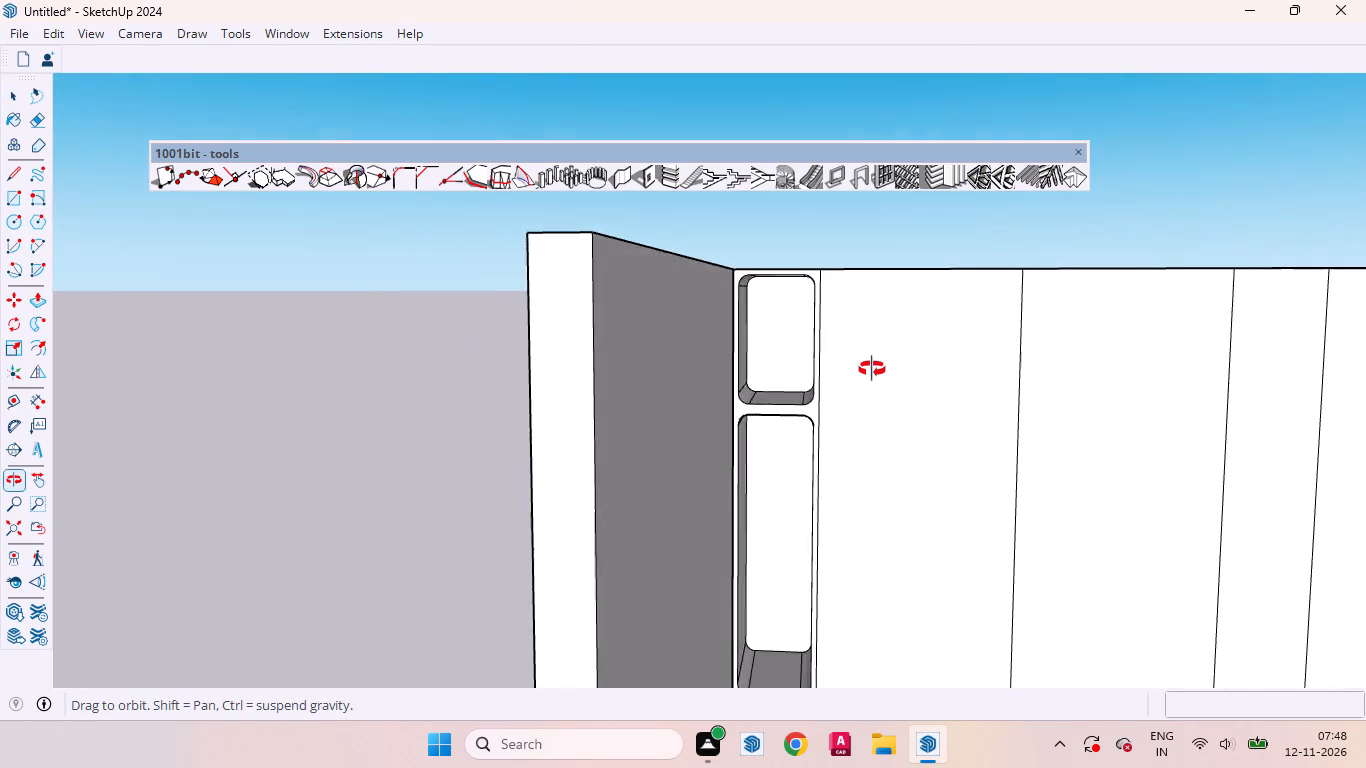
middle_drag(872, 369, 847, 454)
scroll(769, 347, down, 7)
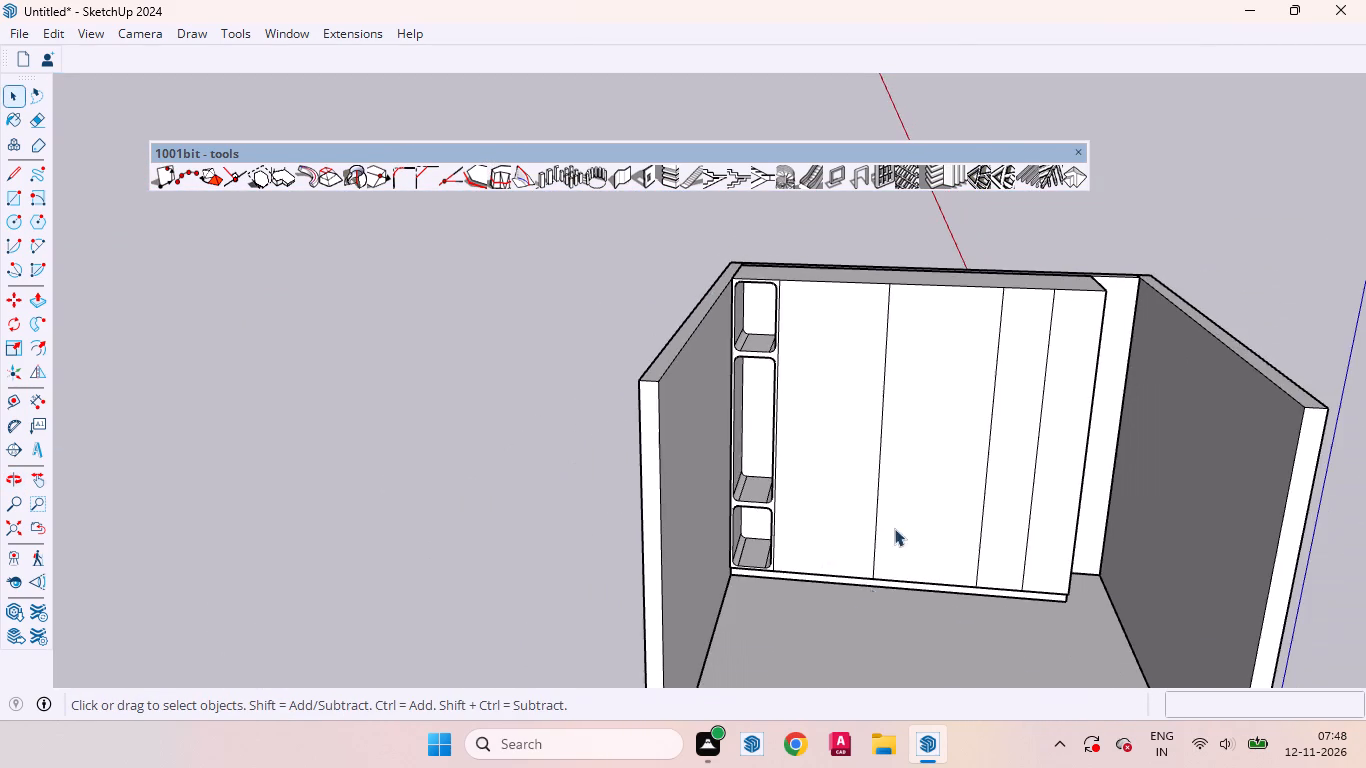
middle_drag(786, 603, 839, 474)
scroll(766, 378, up, 10)
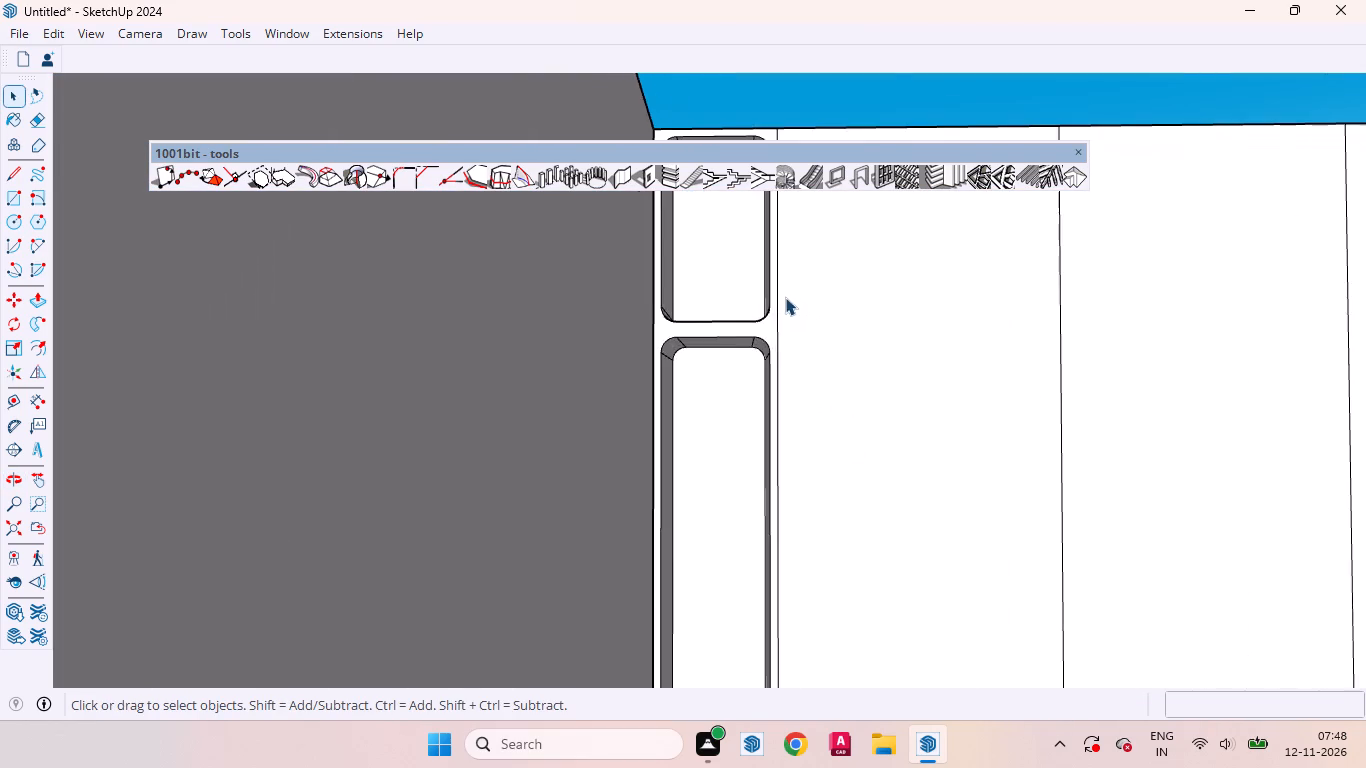
scroll(785, 297, up, 3)
middle_drag(788, 328, 795, 441)
scroll(793, 375, down, 8)
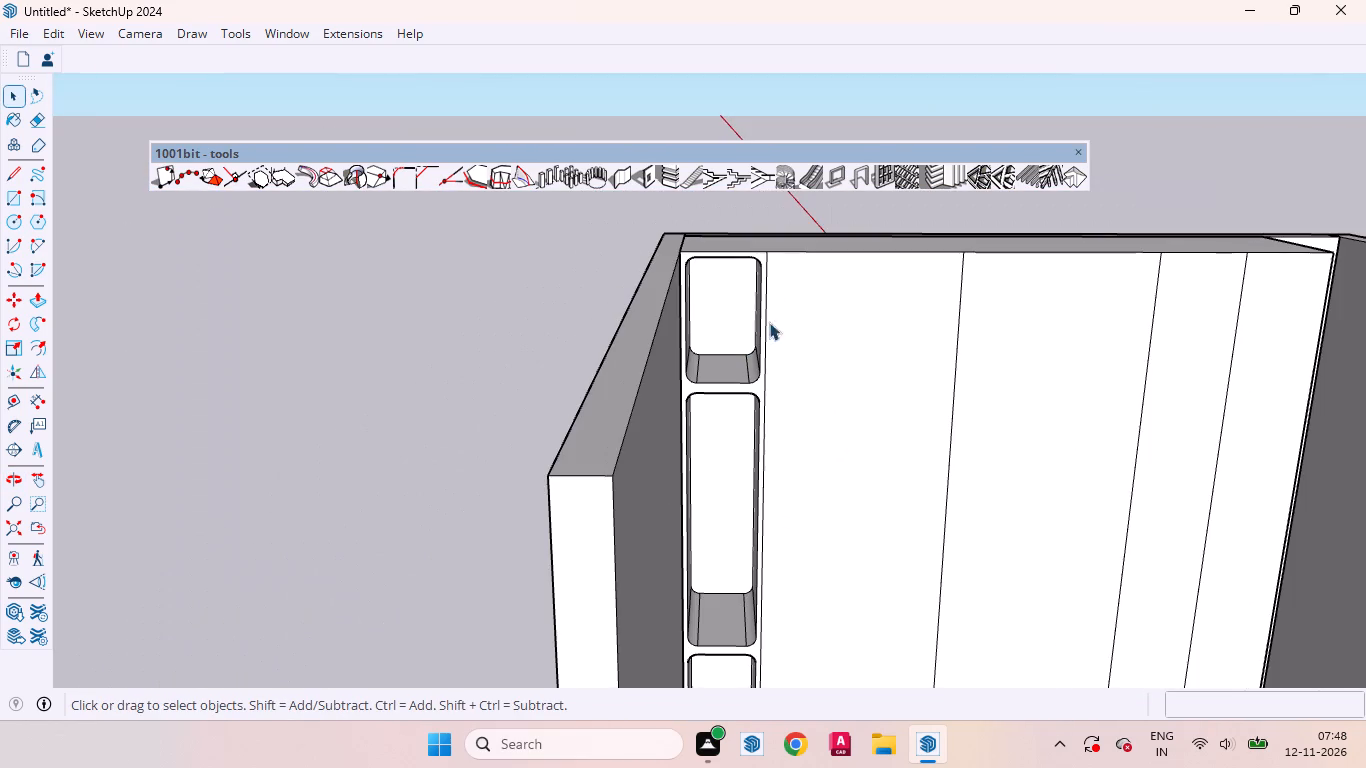
scroll(773, 358, up, 4)
scroll(725, 352, down, 11)
middle_drag(720, 375, 647, 334)
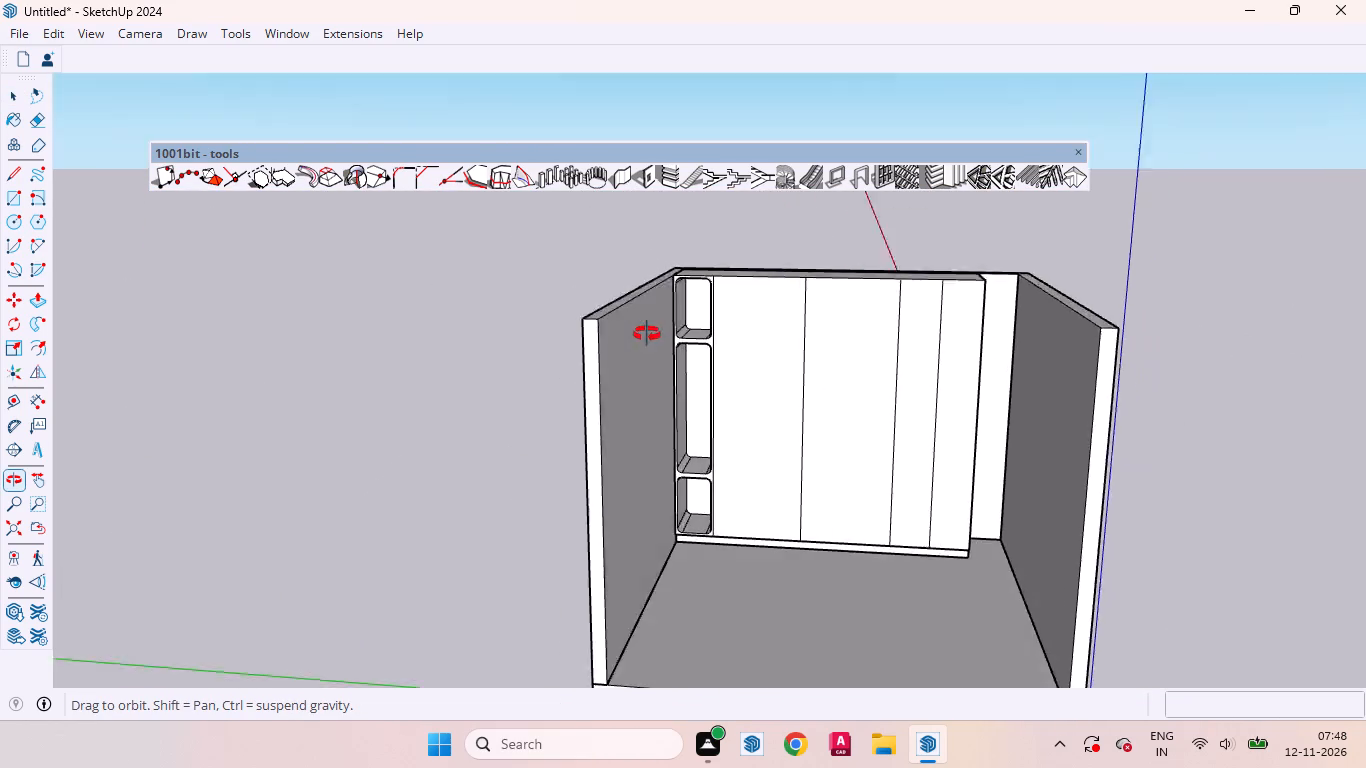
middle_drag(647, 334, 695, 376)
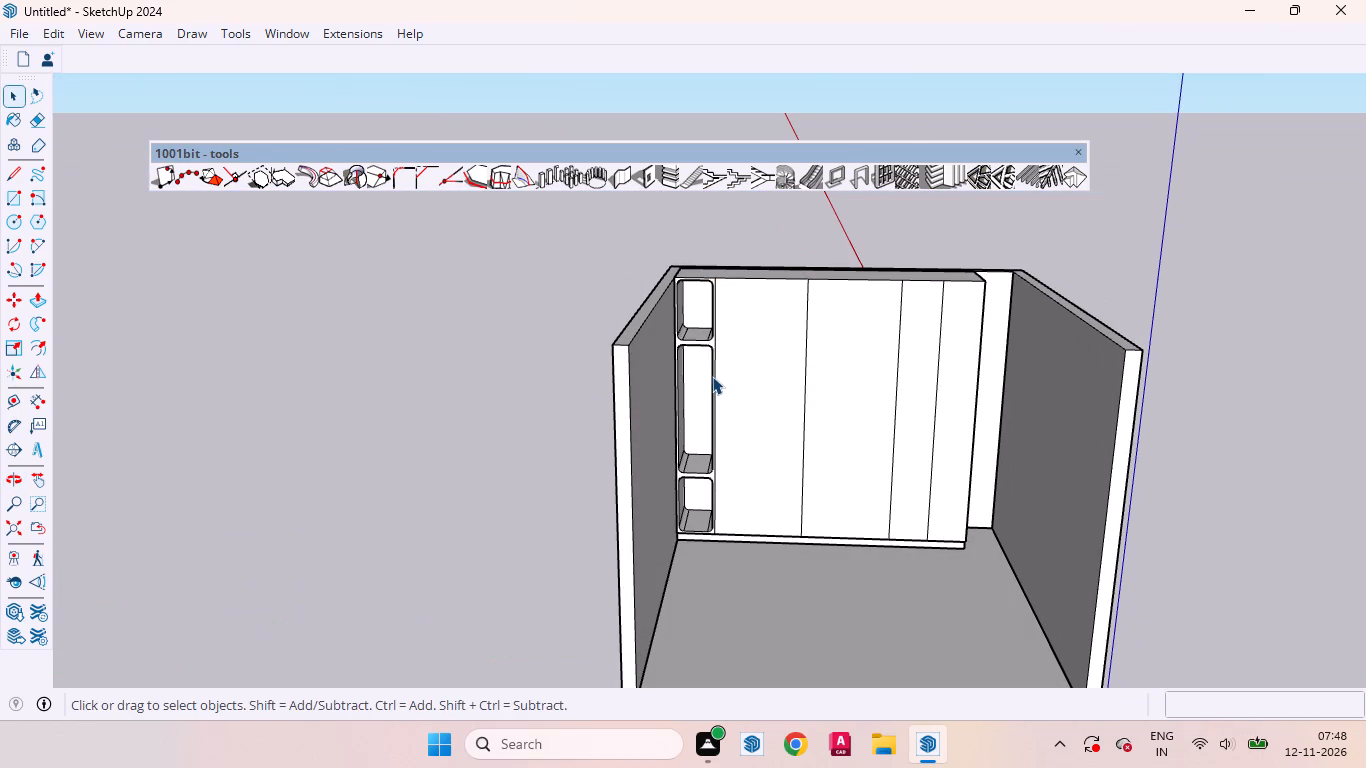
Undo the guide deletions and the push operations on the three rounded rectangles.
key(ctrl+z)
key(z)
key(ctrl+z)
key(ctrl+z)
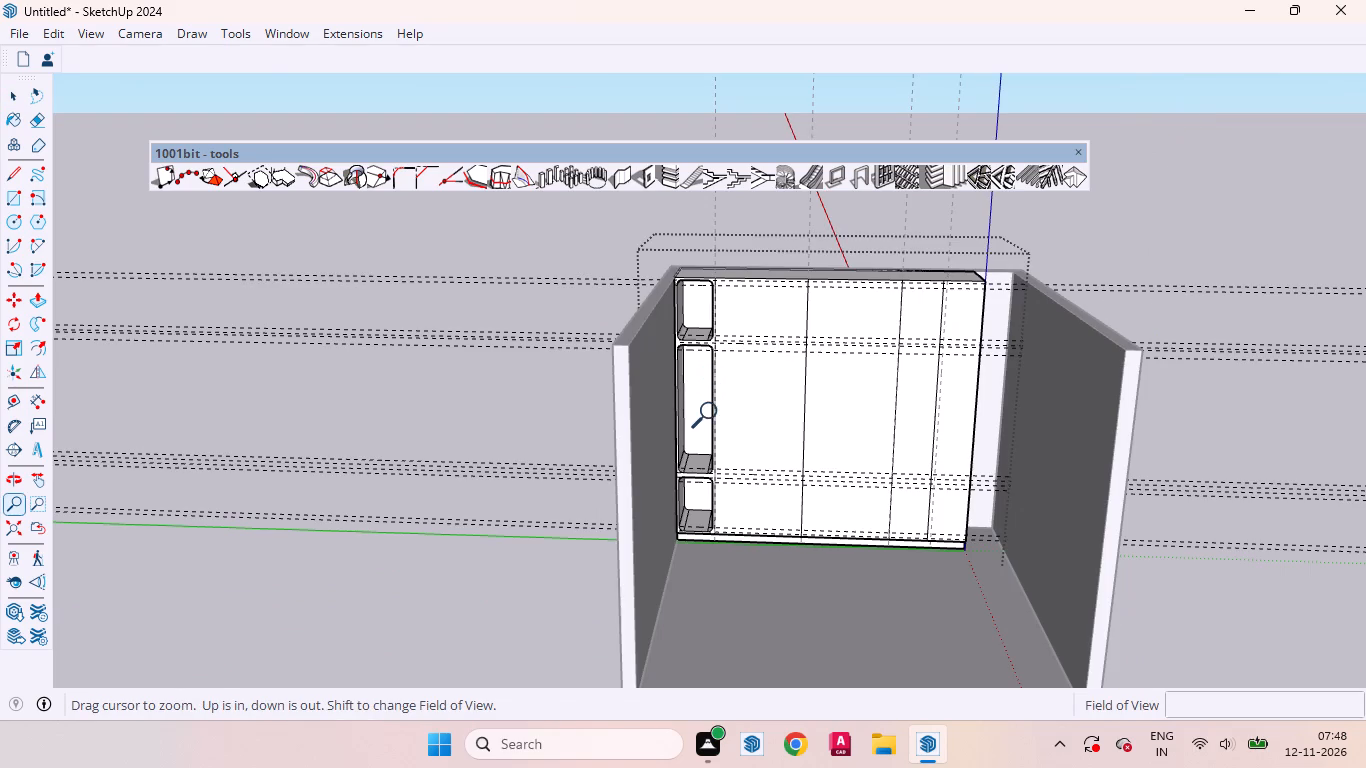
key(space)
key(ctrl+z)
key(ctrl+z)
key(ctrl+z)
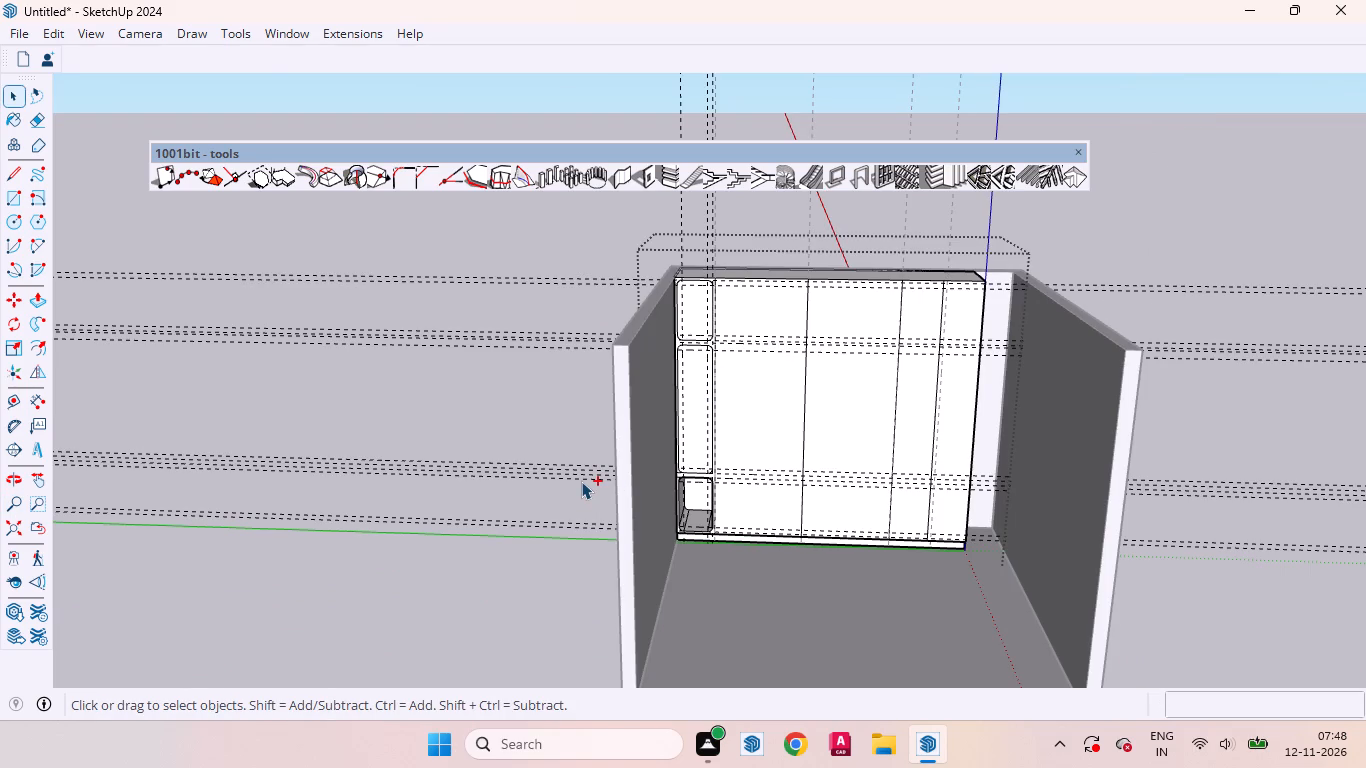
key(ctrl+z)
Undo the corner rounding, the three framed rectangles and their inner guides on the narrow wardrobe panel.
key(ctrl+z)
key(ctrl+z)
key(ctrl+z)
key(ctrl+z)
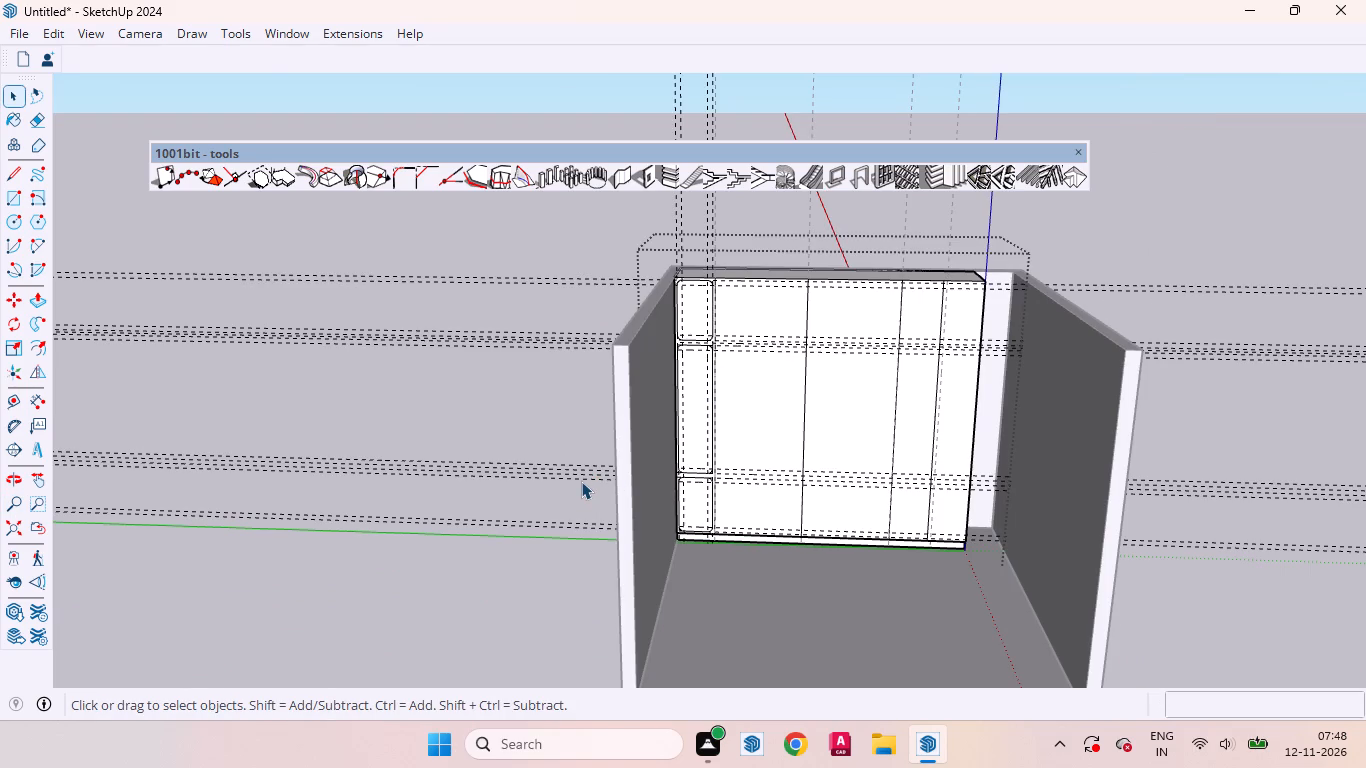
key(ctrl+z)
key(ctrl+z)
key(ctrl+z)
key(ctrl+z)
key(ctrl+z)
key(ctrl+z)
key(ctrl+z)
key(ctrl+z)
key(ctrl+z)
key(ctrl+z)
key(ctrl+z)
key(ctrl+z)
key(ctrl+z)
key(ctrl+z)
key(ctrl+z)
key(ctrl+z)
key(ctrl+z)
key(ctrl+z)
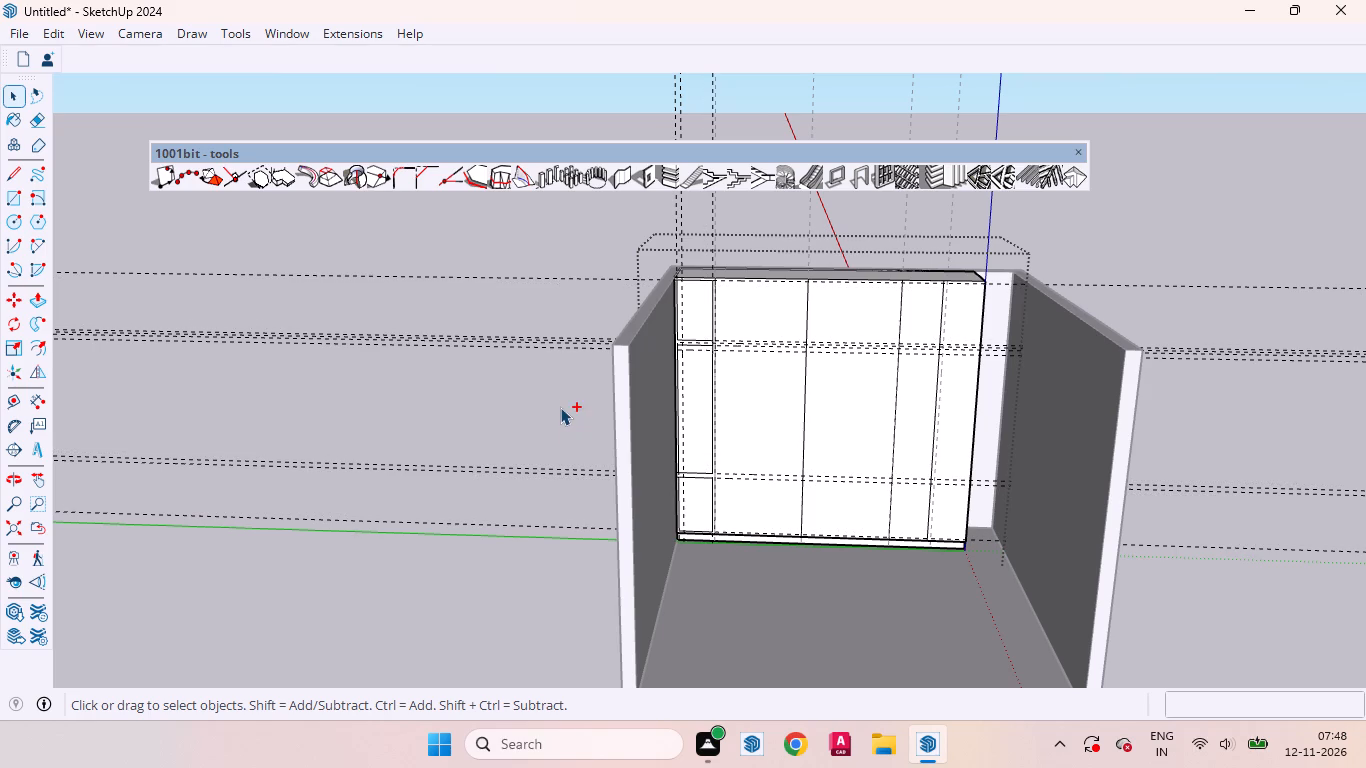
key(ctrl+z)
key(ctrl+z)
key(ctrl+z)
key(ctrl+z)
key(ctrl+z)
key(ctrl+z)
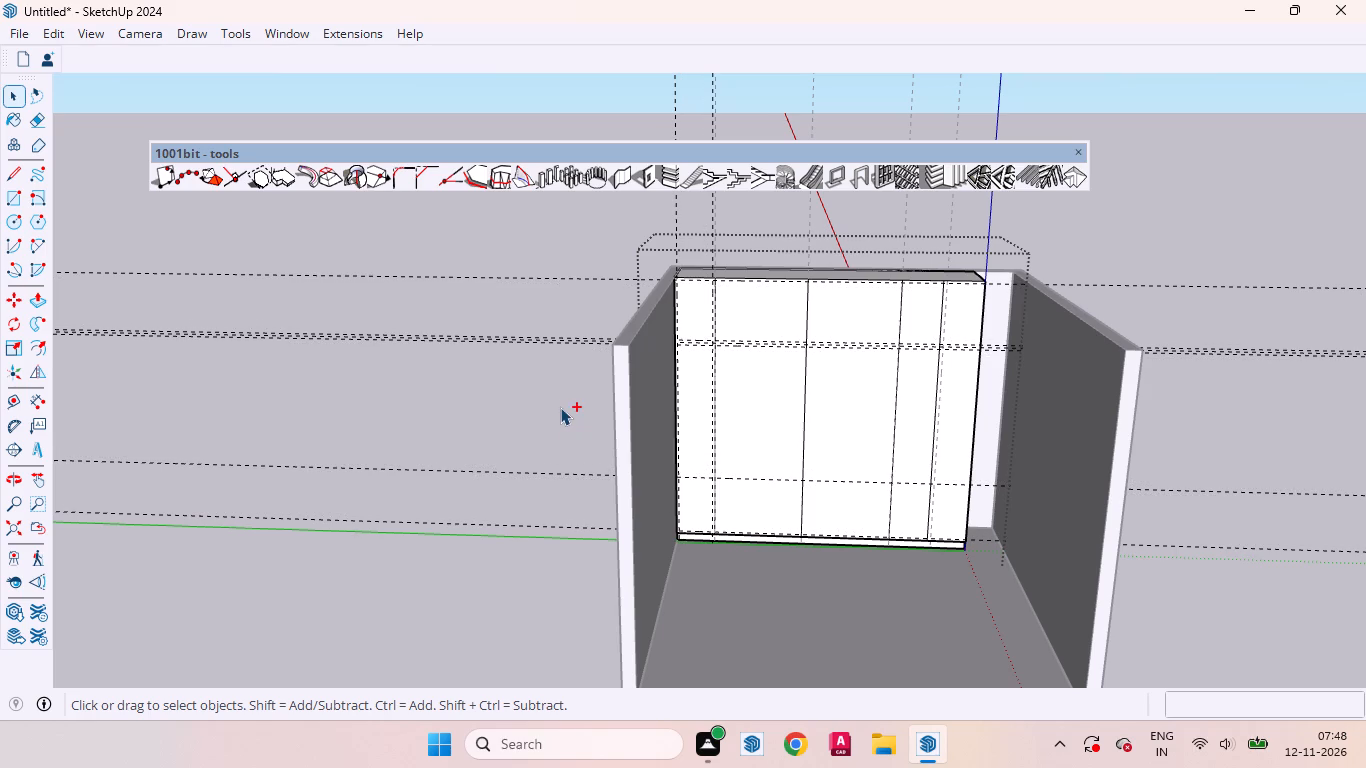
key(ctrl+z)
Erase three vertical division lines on the wardrobe front, keeping only the line bordering the narrow panel beside the wall.
scroll(860, 388, up, 4)
click(912, 361)
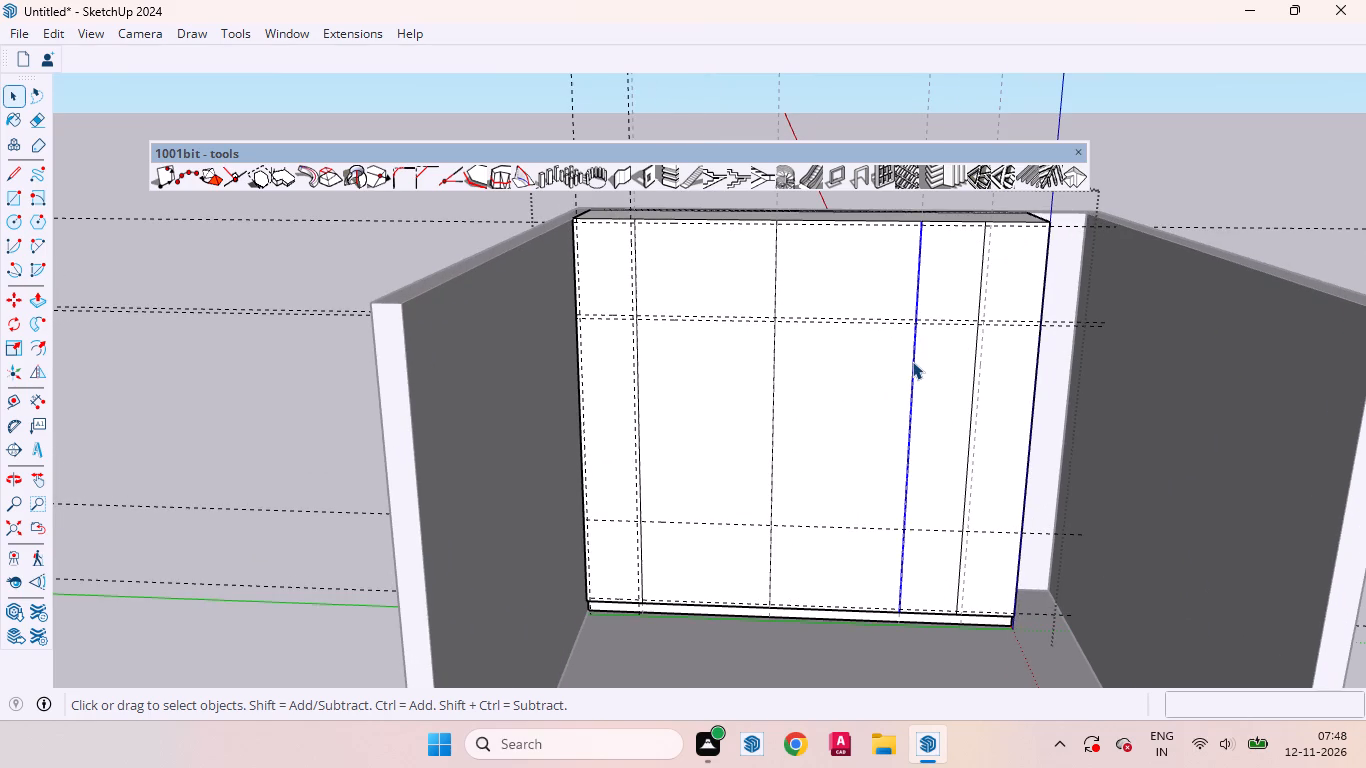
right_click(912, 361)
click(965, 392)
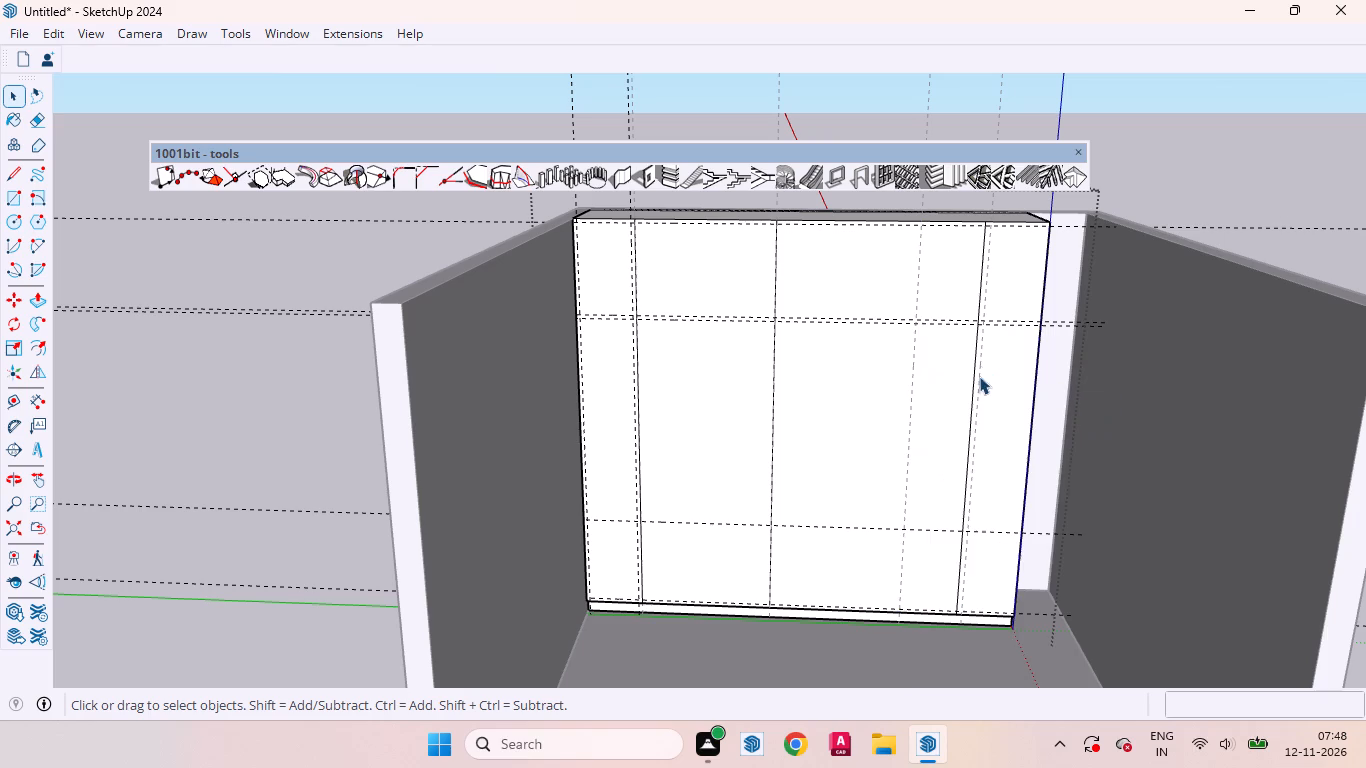
click(975, 344)
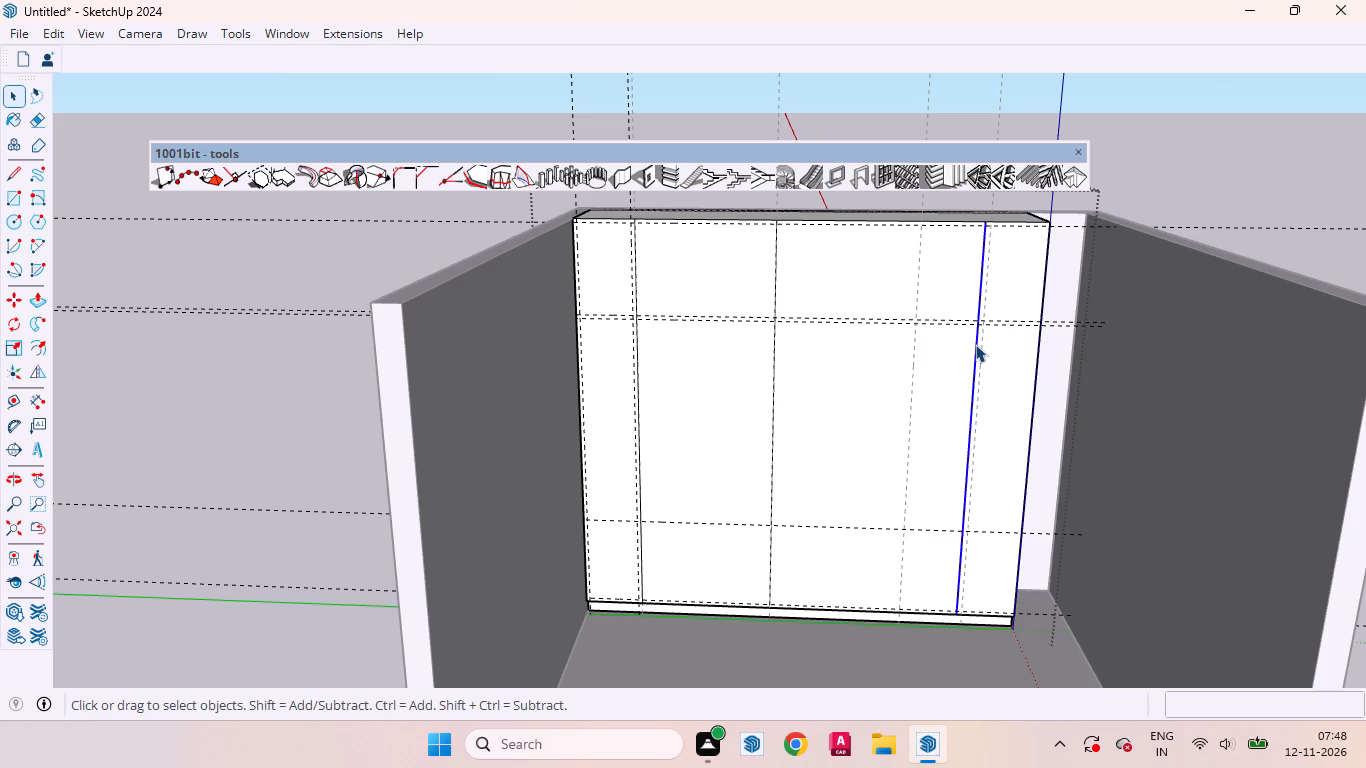
right_click(975, 344)
click(1011, 381)
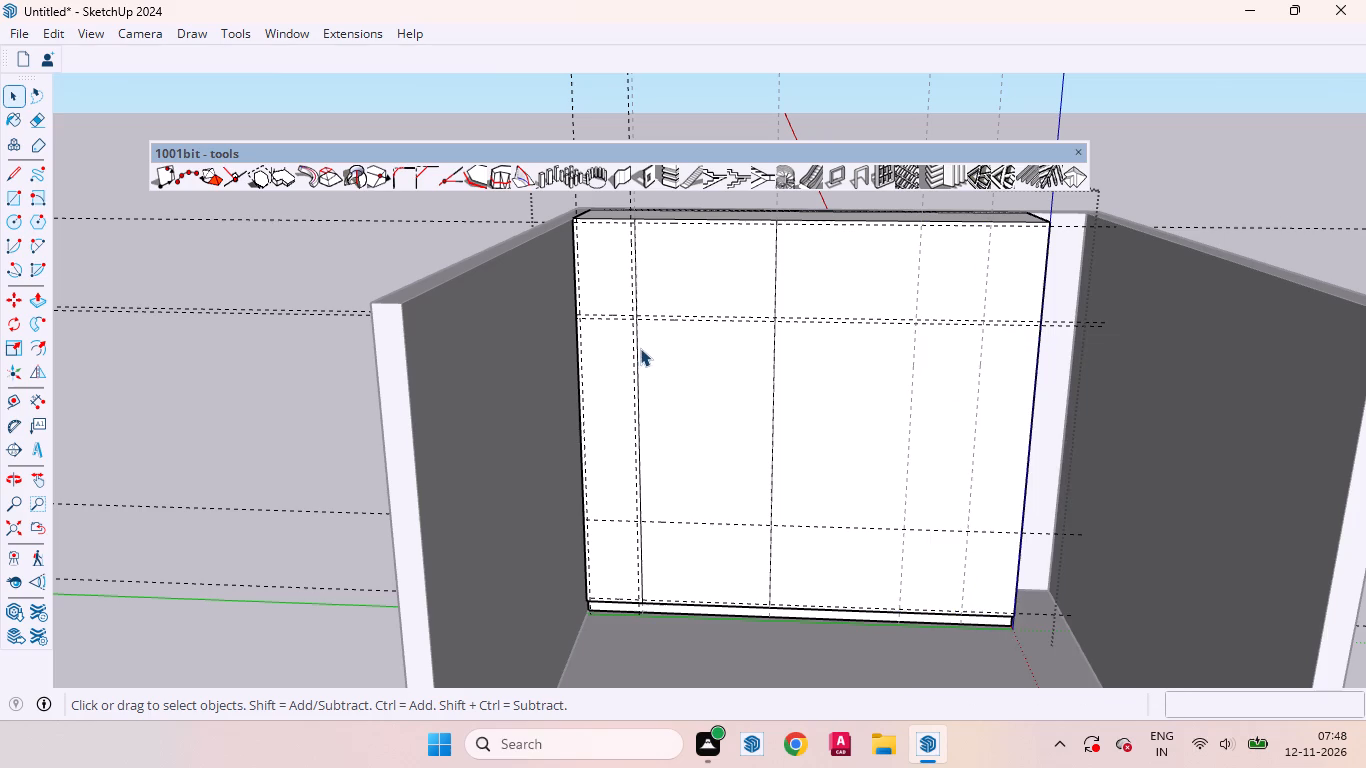
click(774, 340)
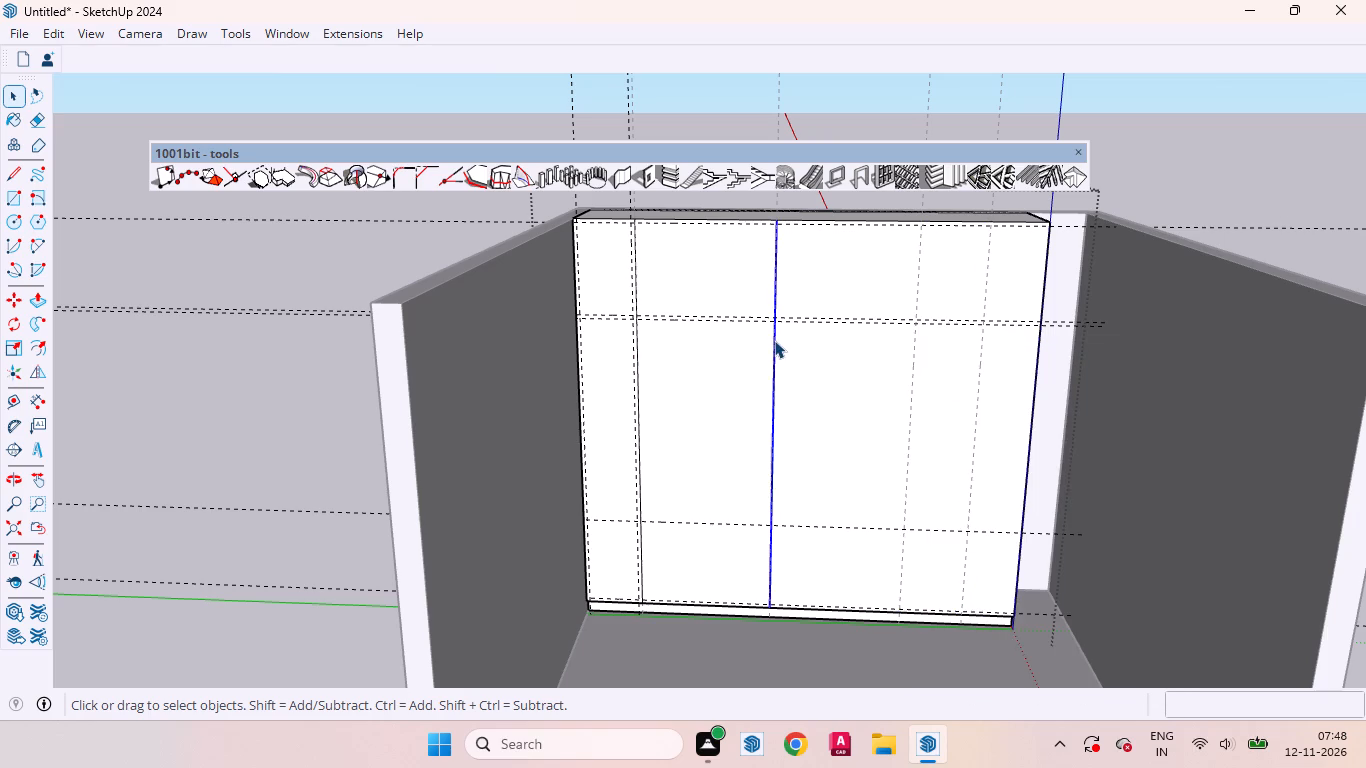
right_click(774, 340)
click(806, 372)
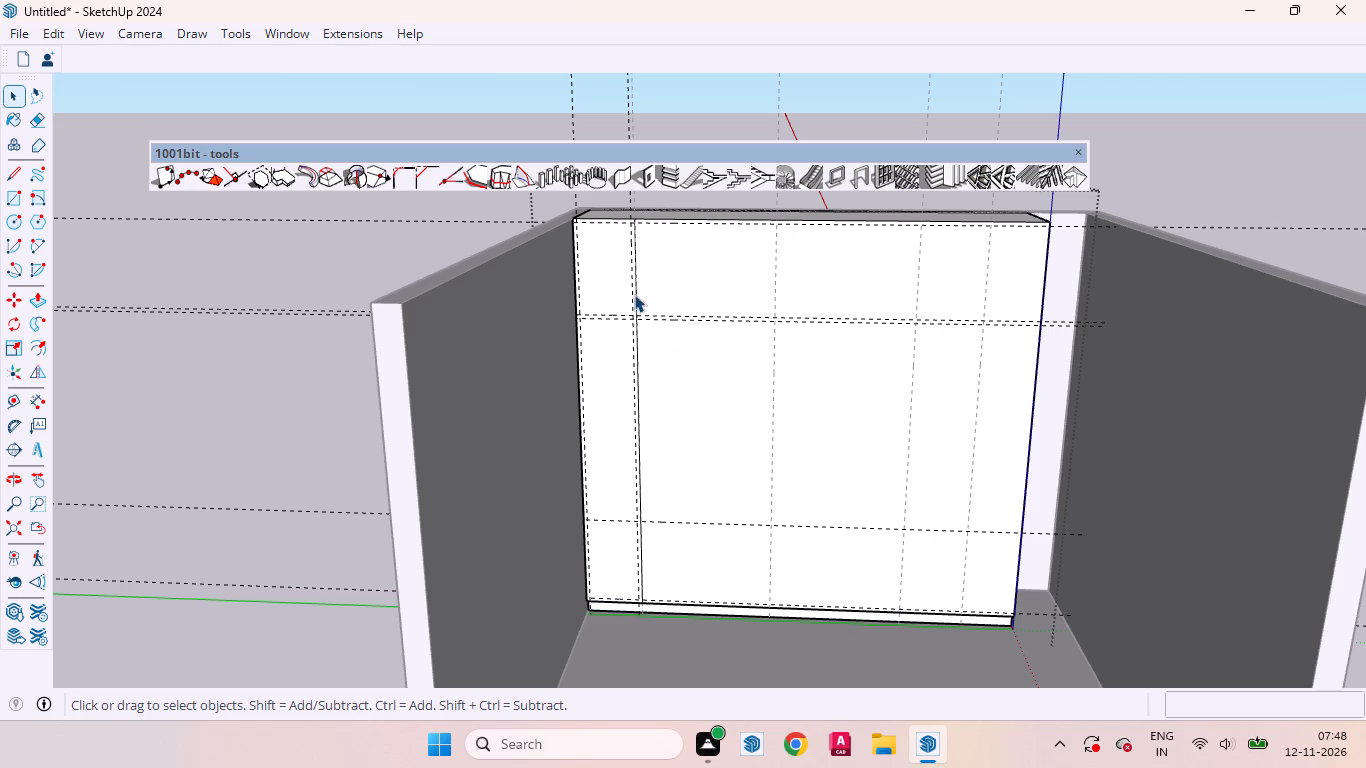
Move the remaining vertical division line 3" away from the adjoining wall to widen the narrow panel.
click(637, 290)
scroll(650, 407, up, 3)
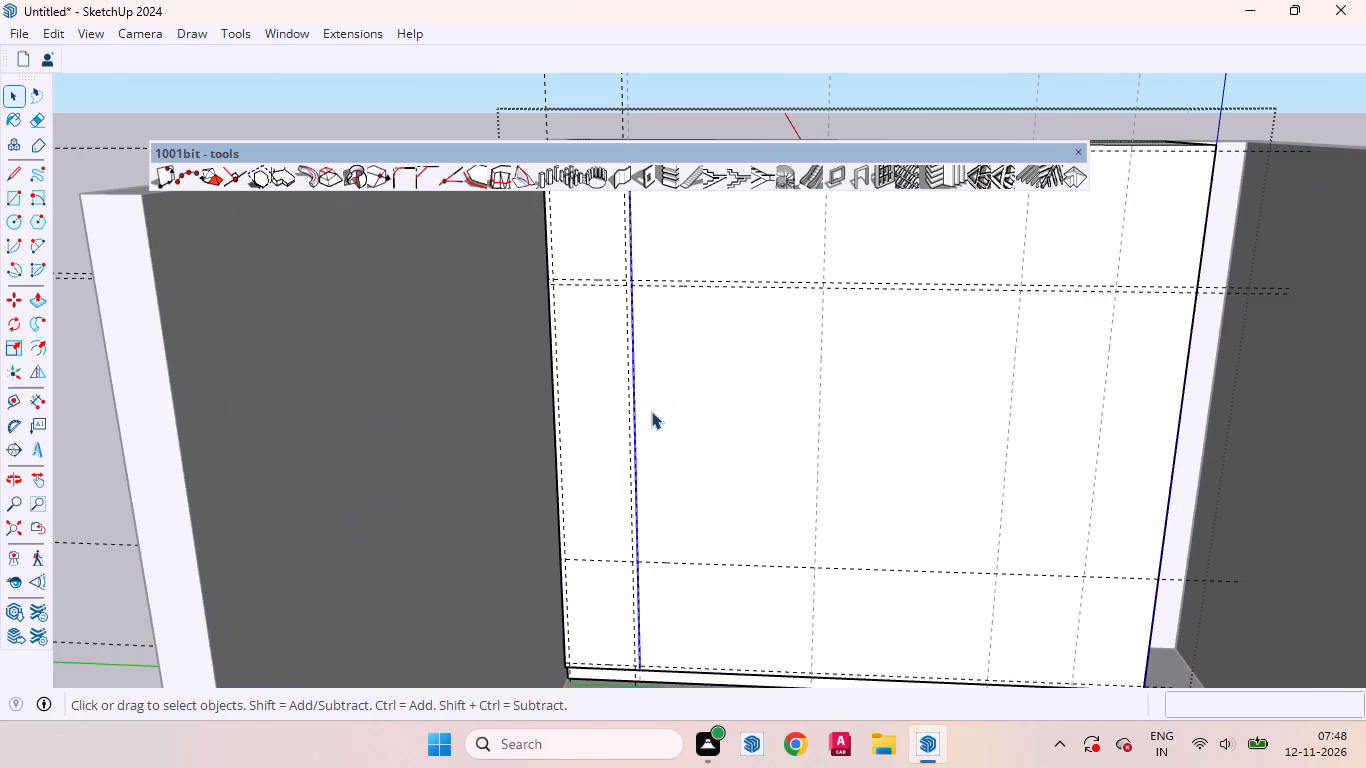
key(m)
click(652, 413)
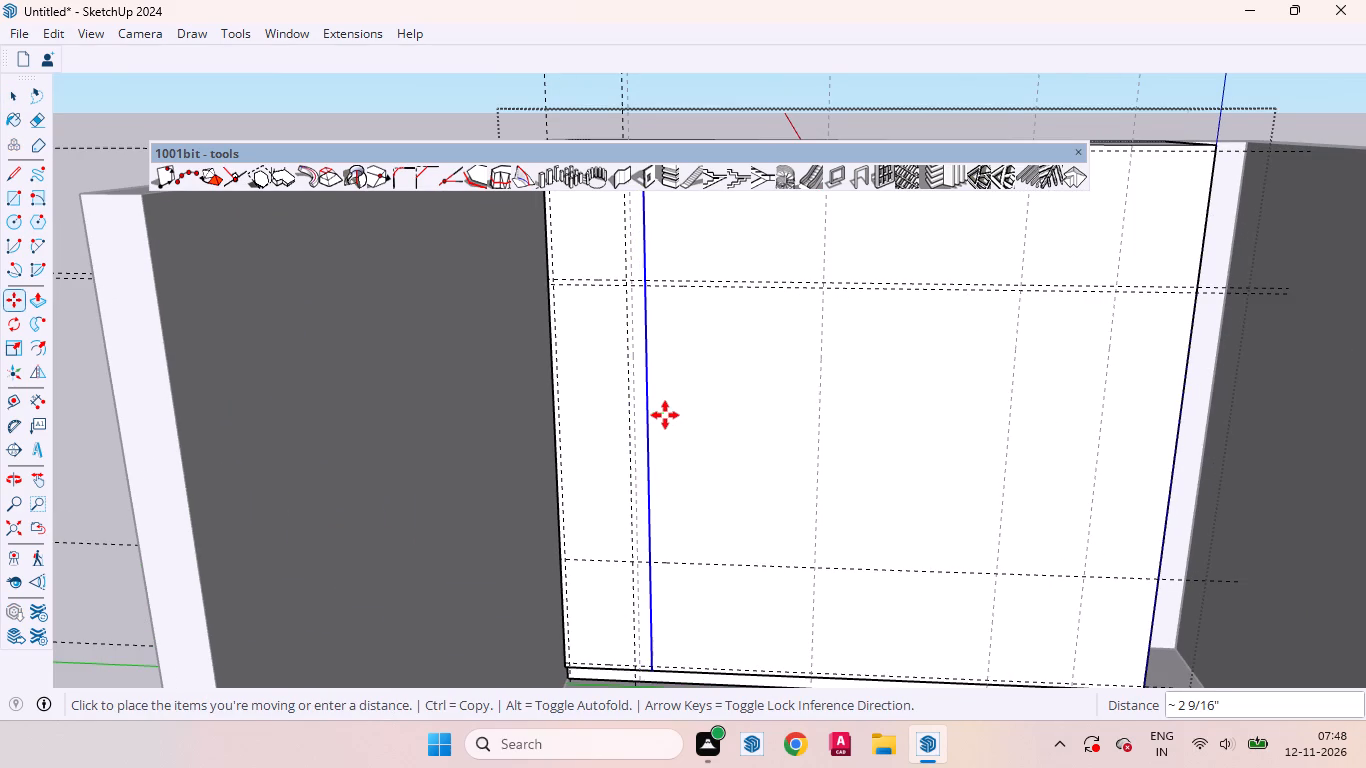
key(3)
key(Return)
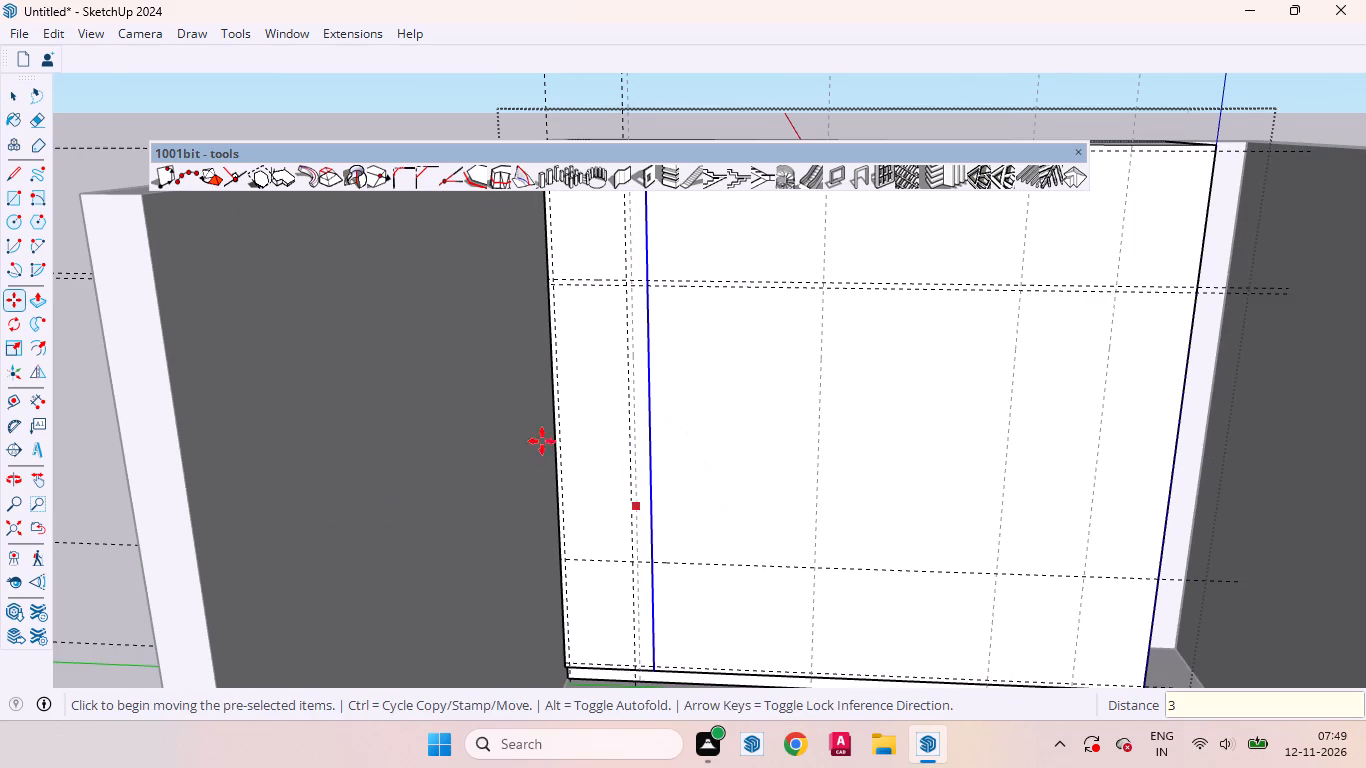
key(space)
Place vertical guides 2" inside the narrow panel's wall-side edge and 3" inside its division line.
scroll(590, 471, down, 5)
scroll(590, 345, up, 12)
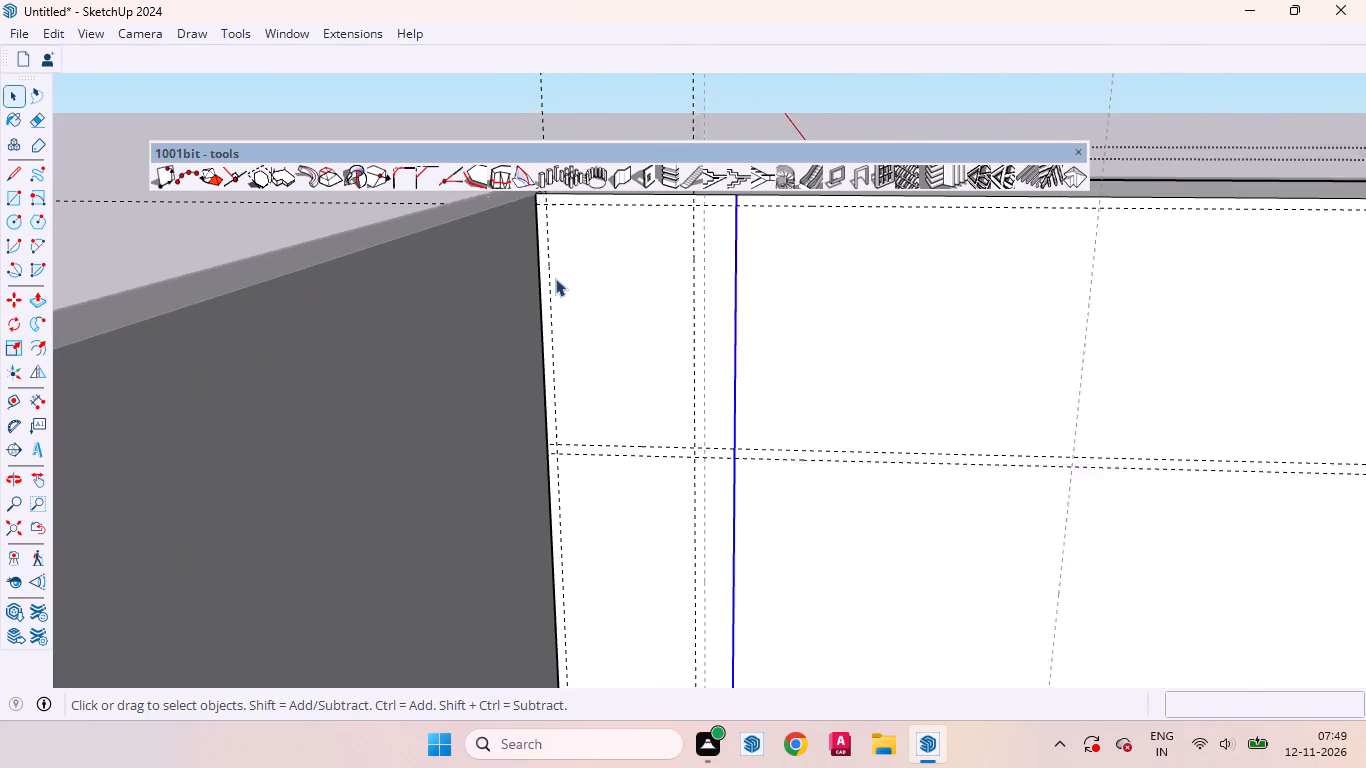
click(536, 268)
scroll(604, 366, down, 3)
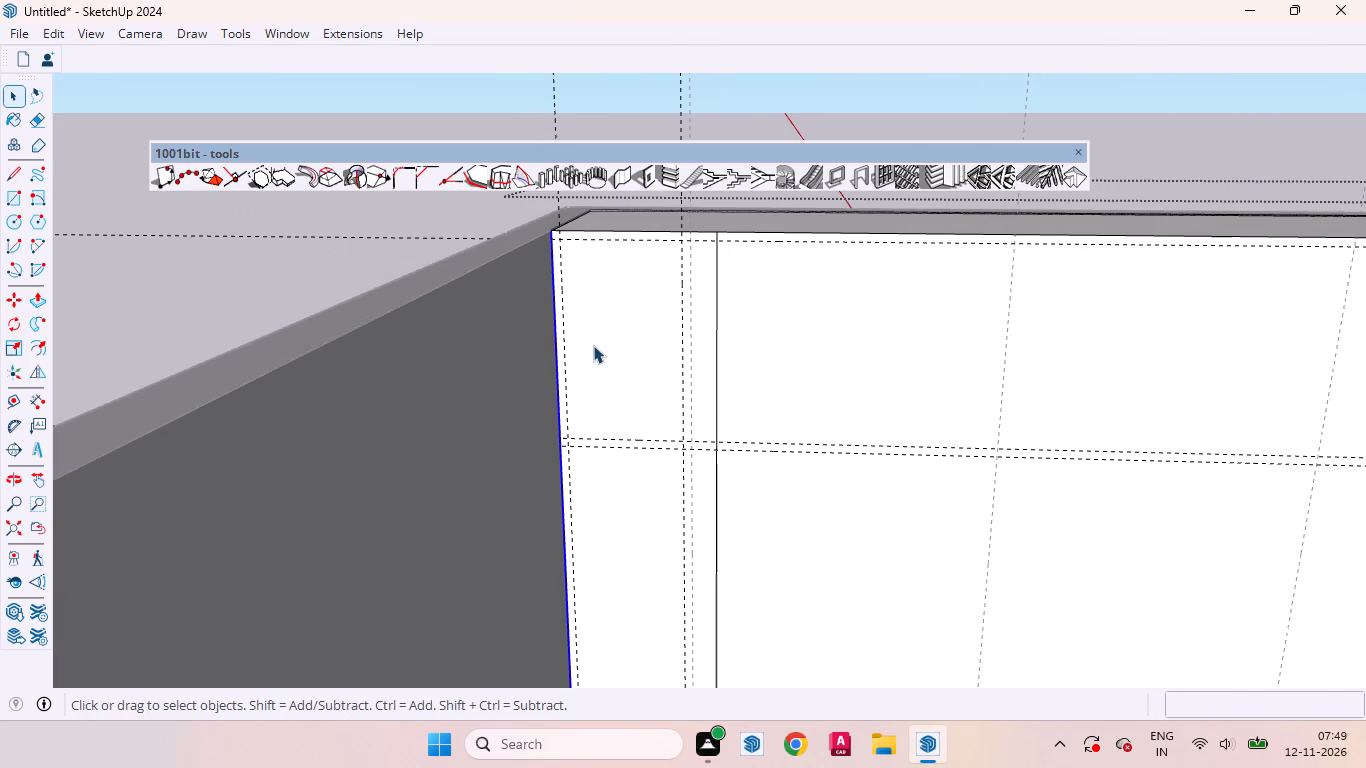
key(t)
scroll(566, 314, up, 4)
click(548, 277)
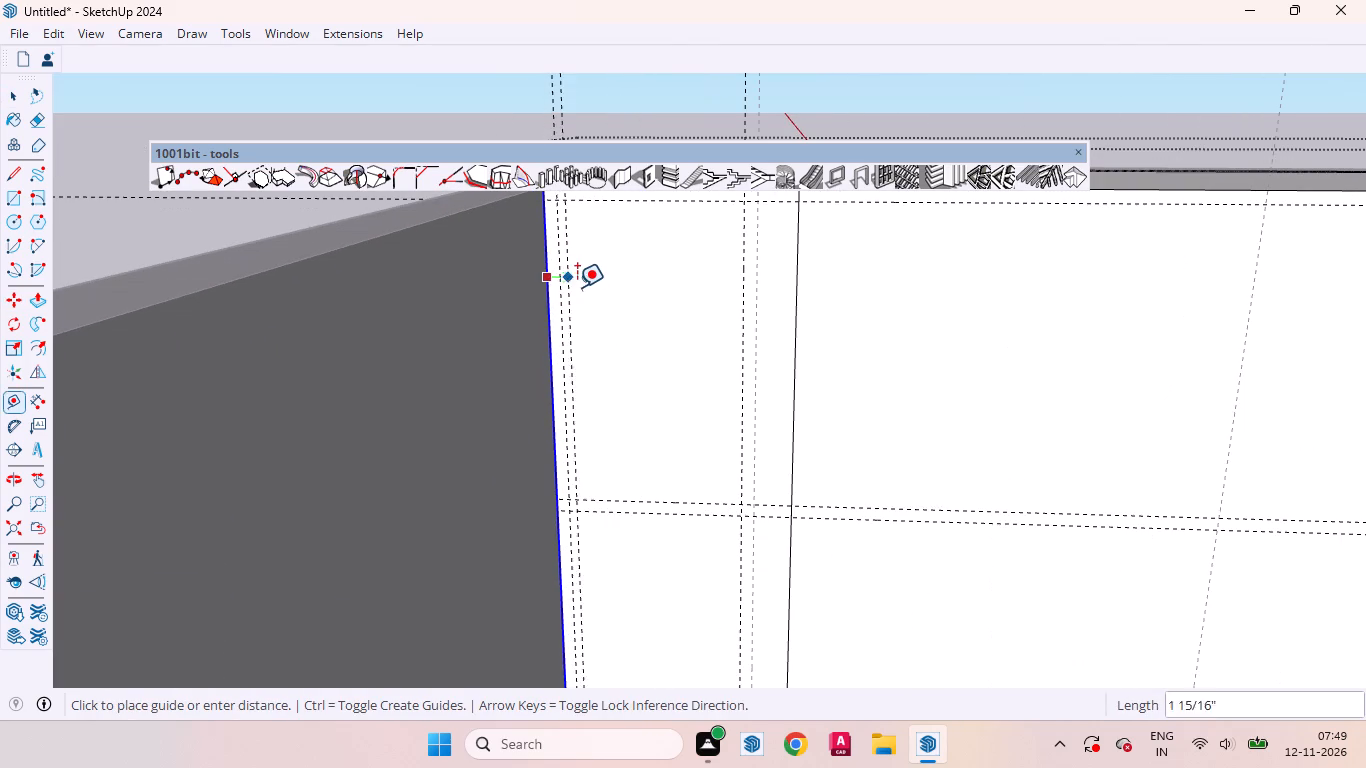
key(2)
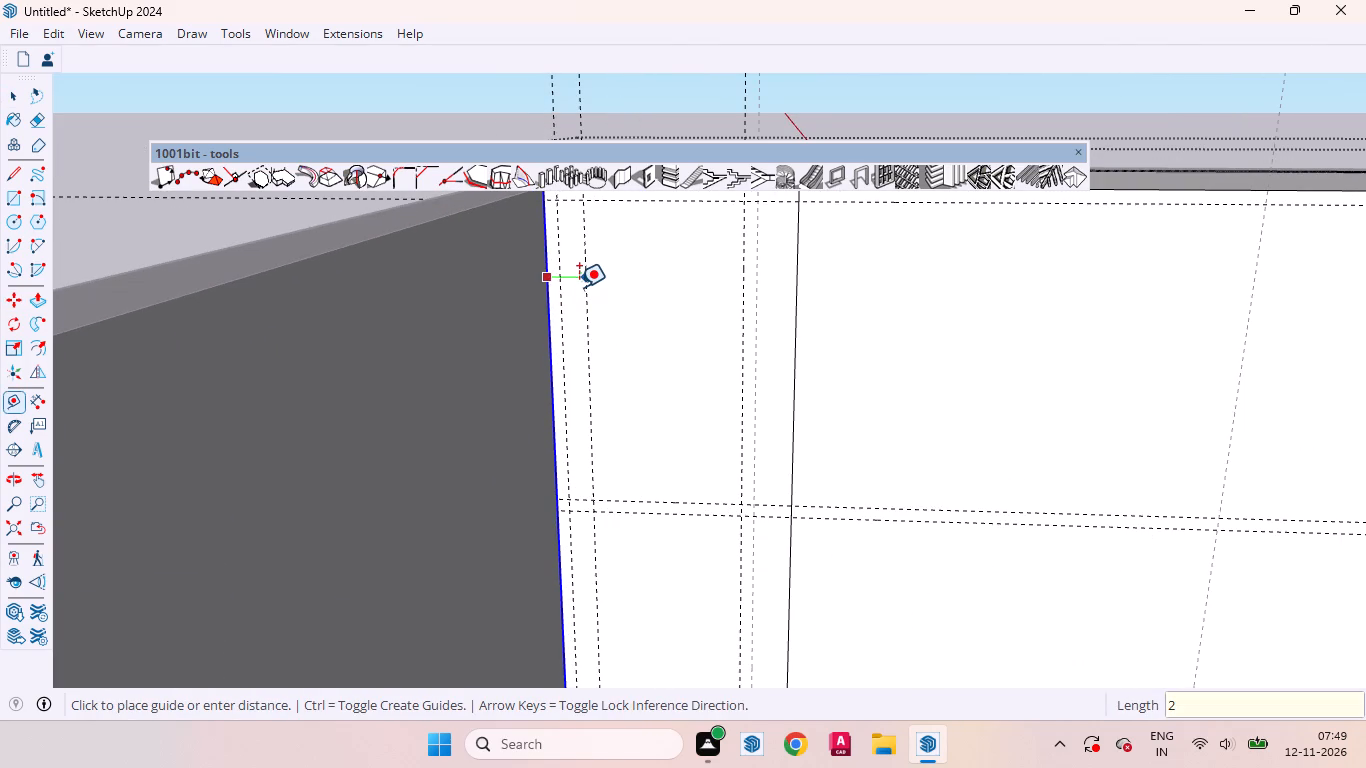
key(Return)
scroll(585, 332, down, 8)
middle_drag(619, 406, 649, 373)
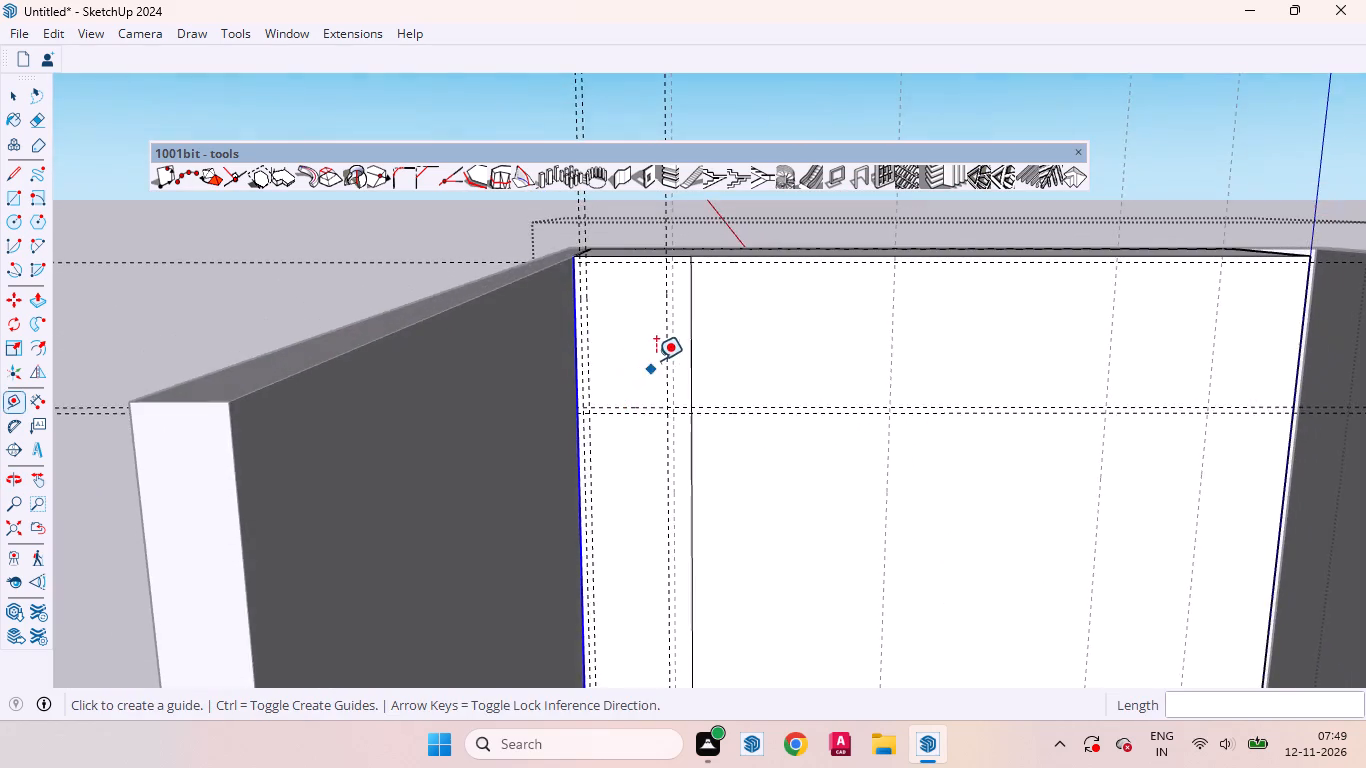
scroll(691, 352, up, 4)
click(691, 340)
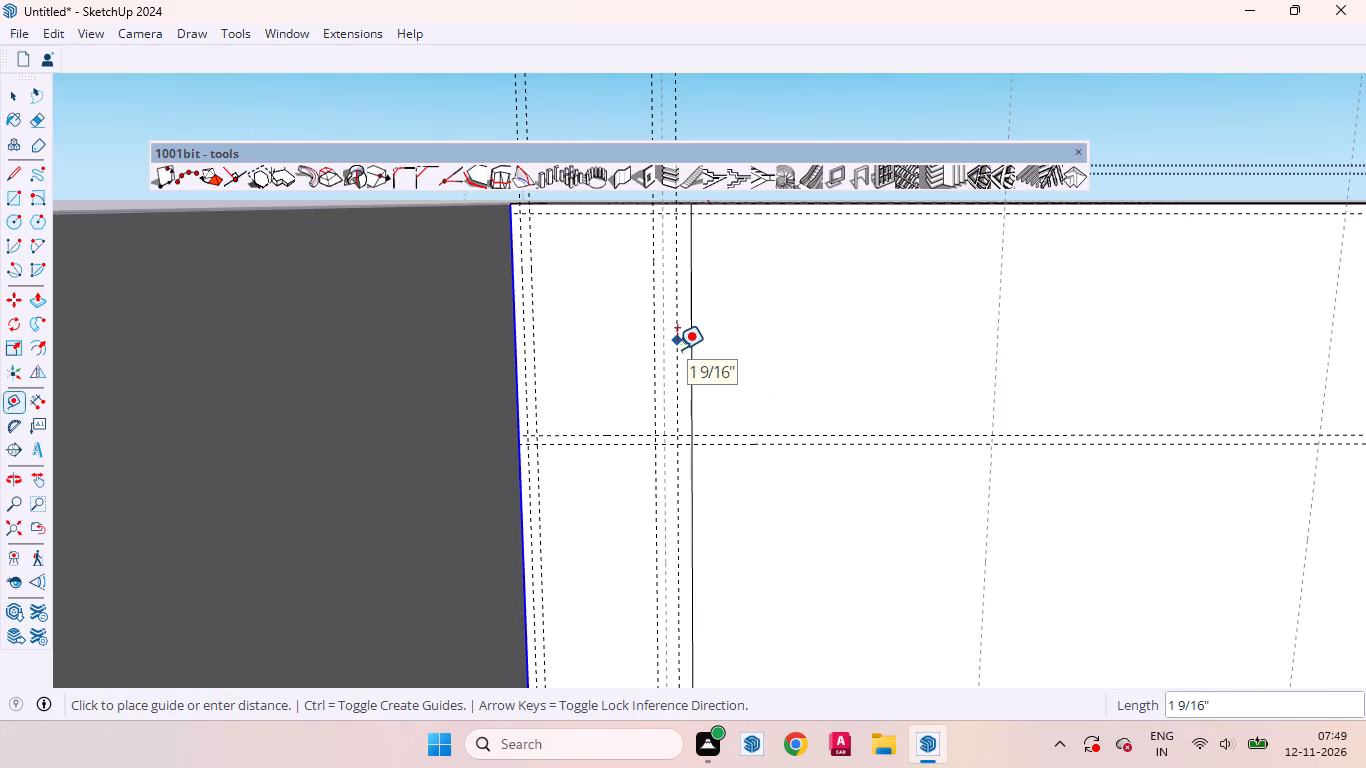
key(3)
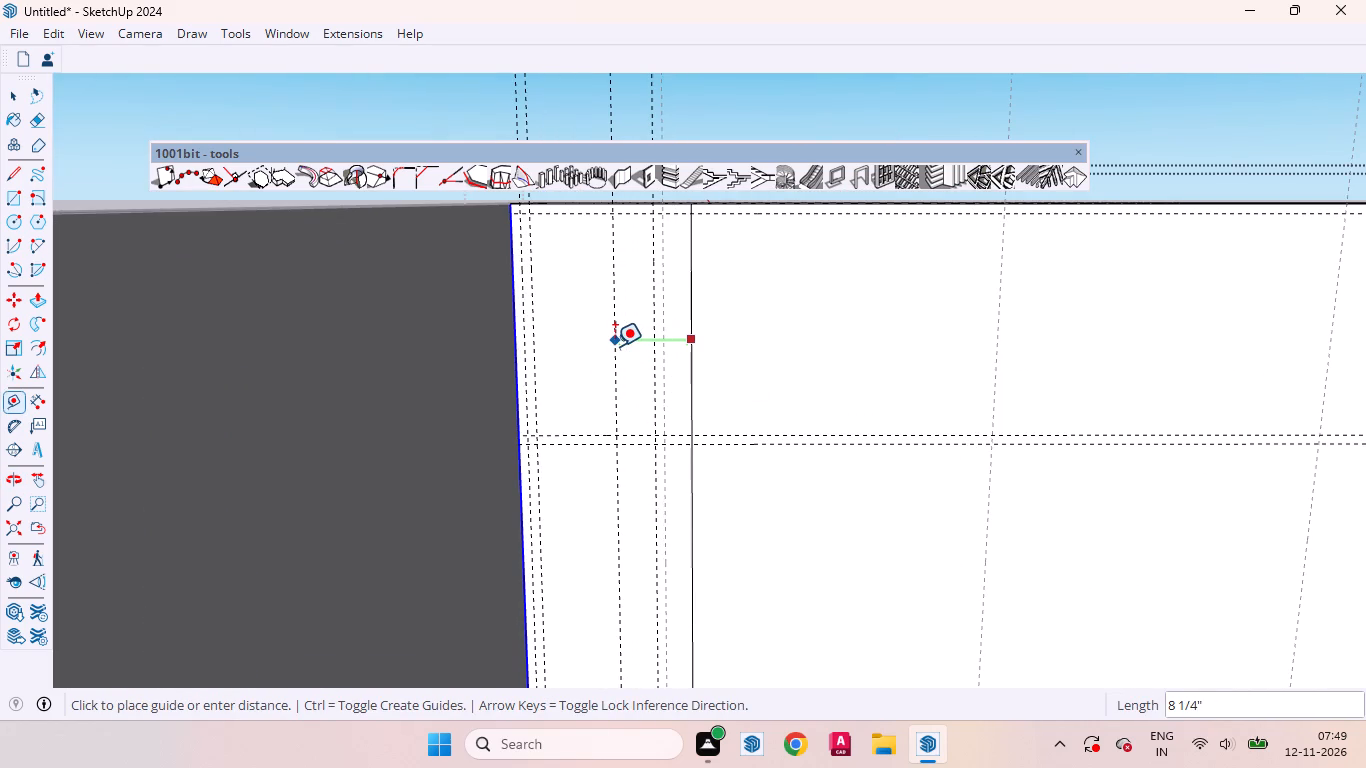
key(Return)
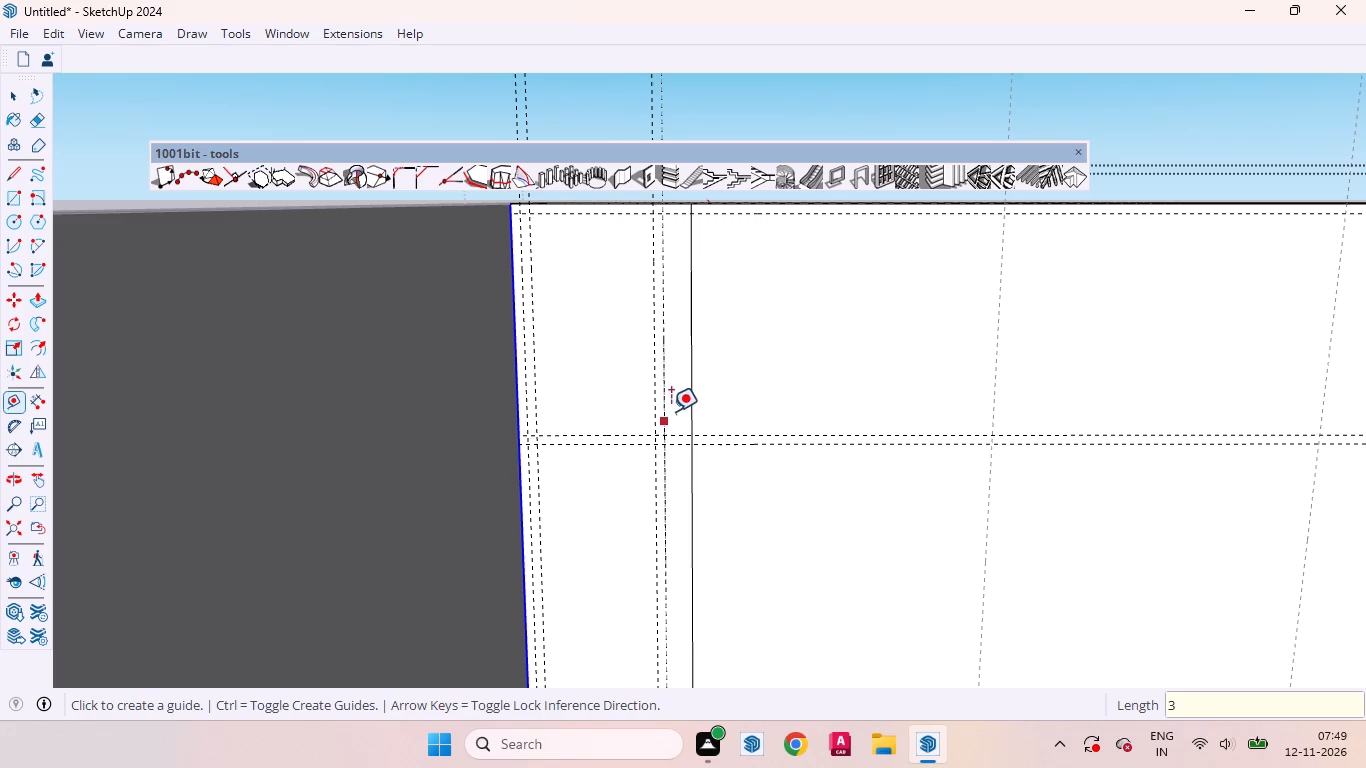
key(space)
Delete all vertical and horizontal construction guides inside the wardrobe group.
click(678, 341)
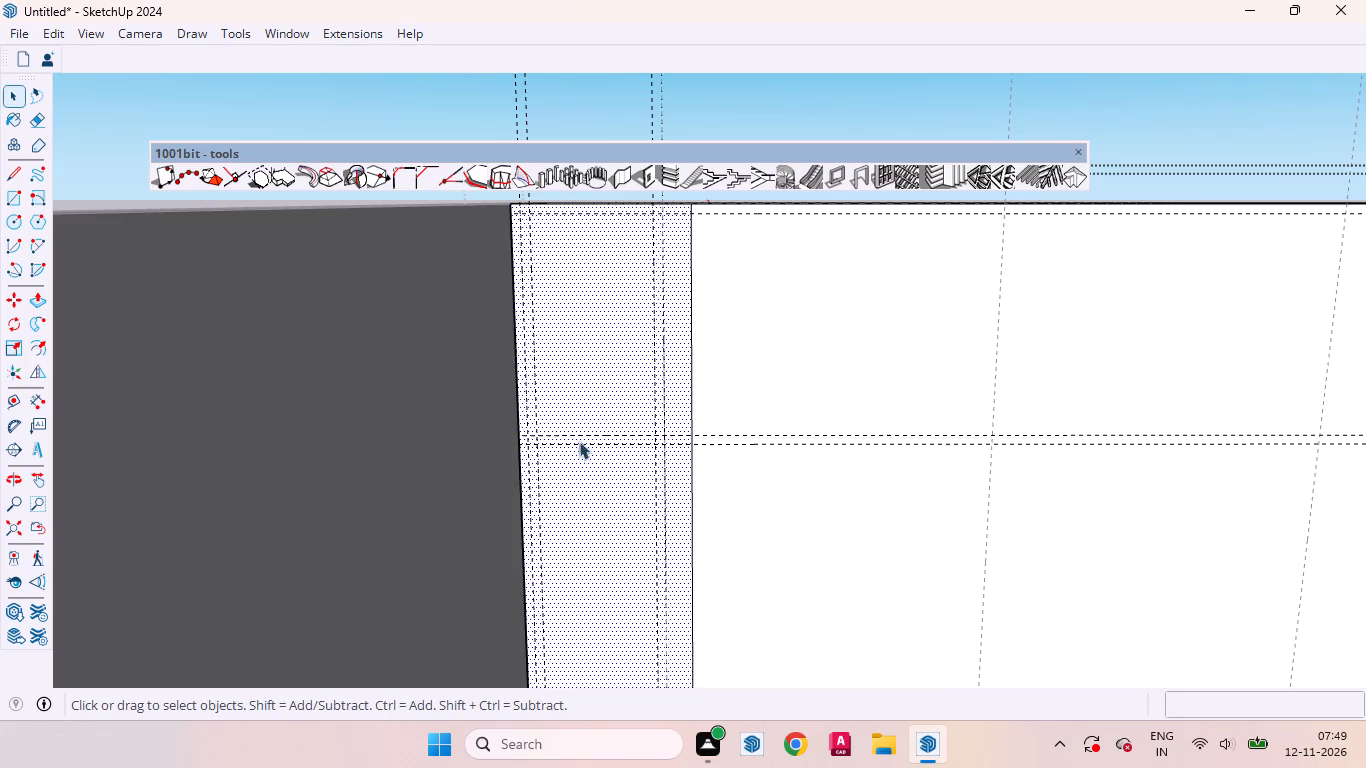
scroll(578, 442, down, 3)
middle_drag(591, 437, 571, 368)
scroll(614, 417, down, 10)
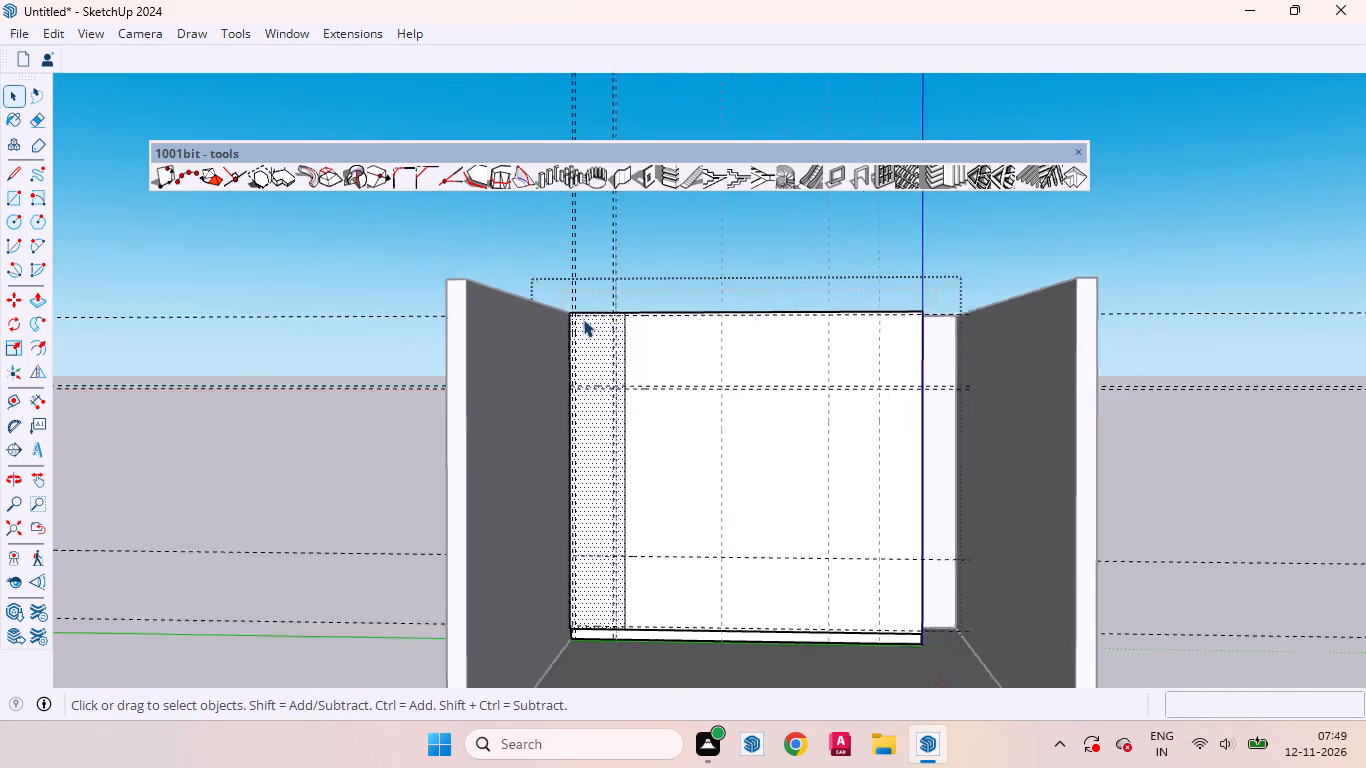
scroll(583, 319, down, 2)
scroll(635, 516, up, 5)
click(649, 421)
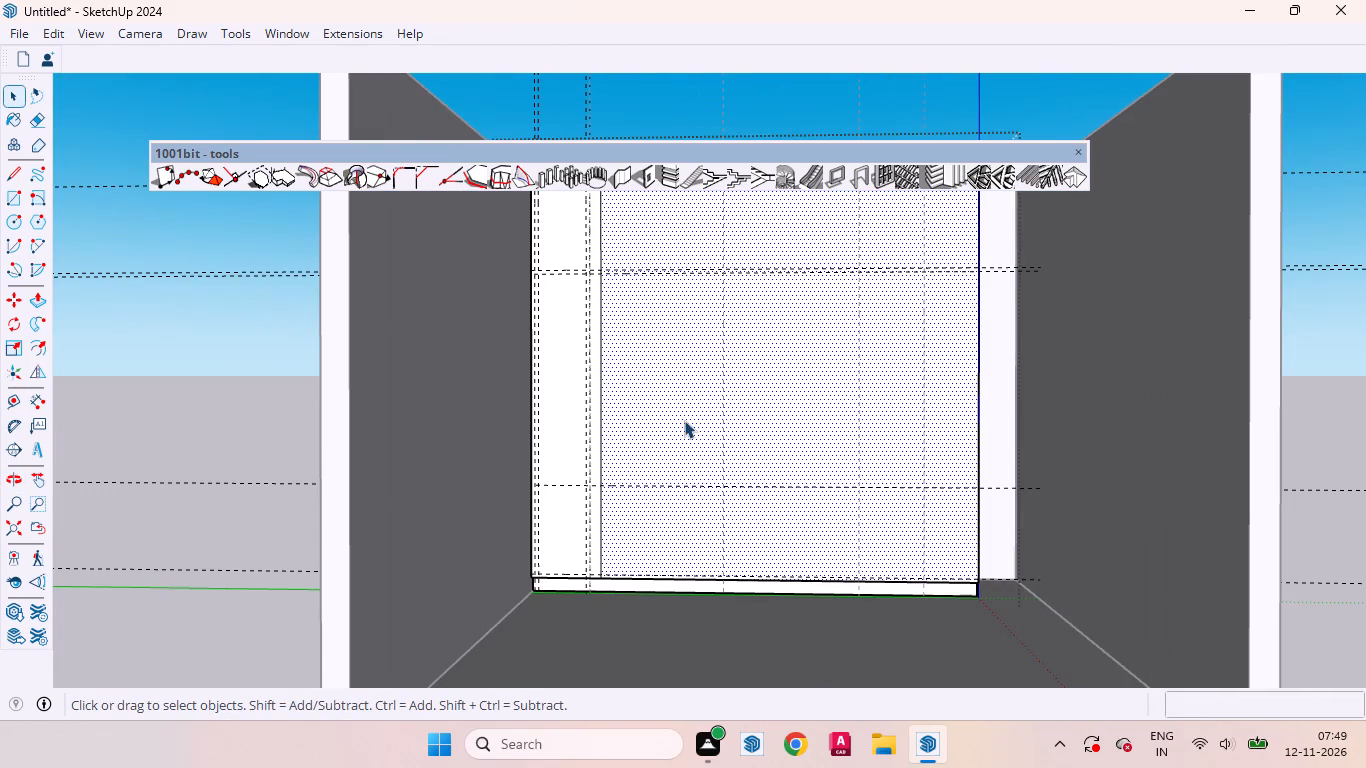
scroll(687, 431, down, 4)
middle_drag(747, 403, 773, 658)
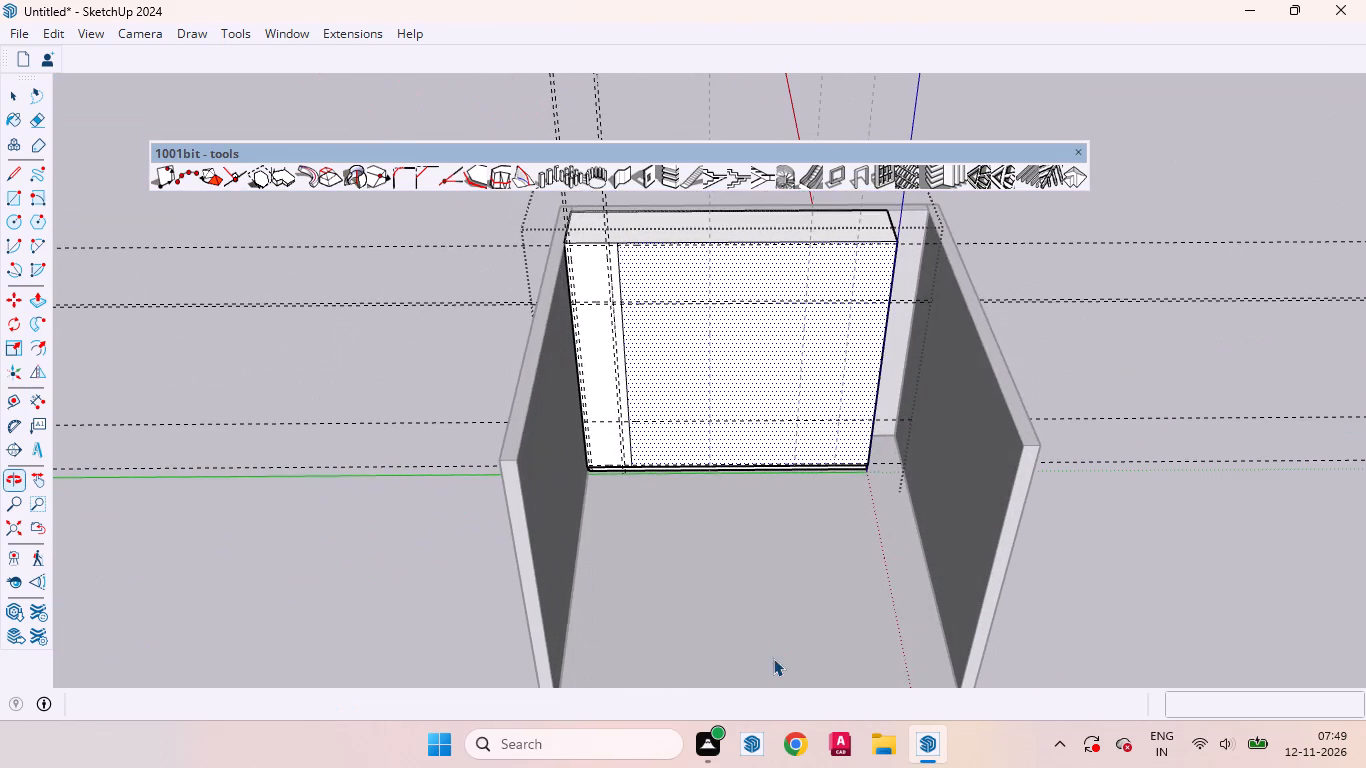
scroll(693, 519, down, 9)
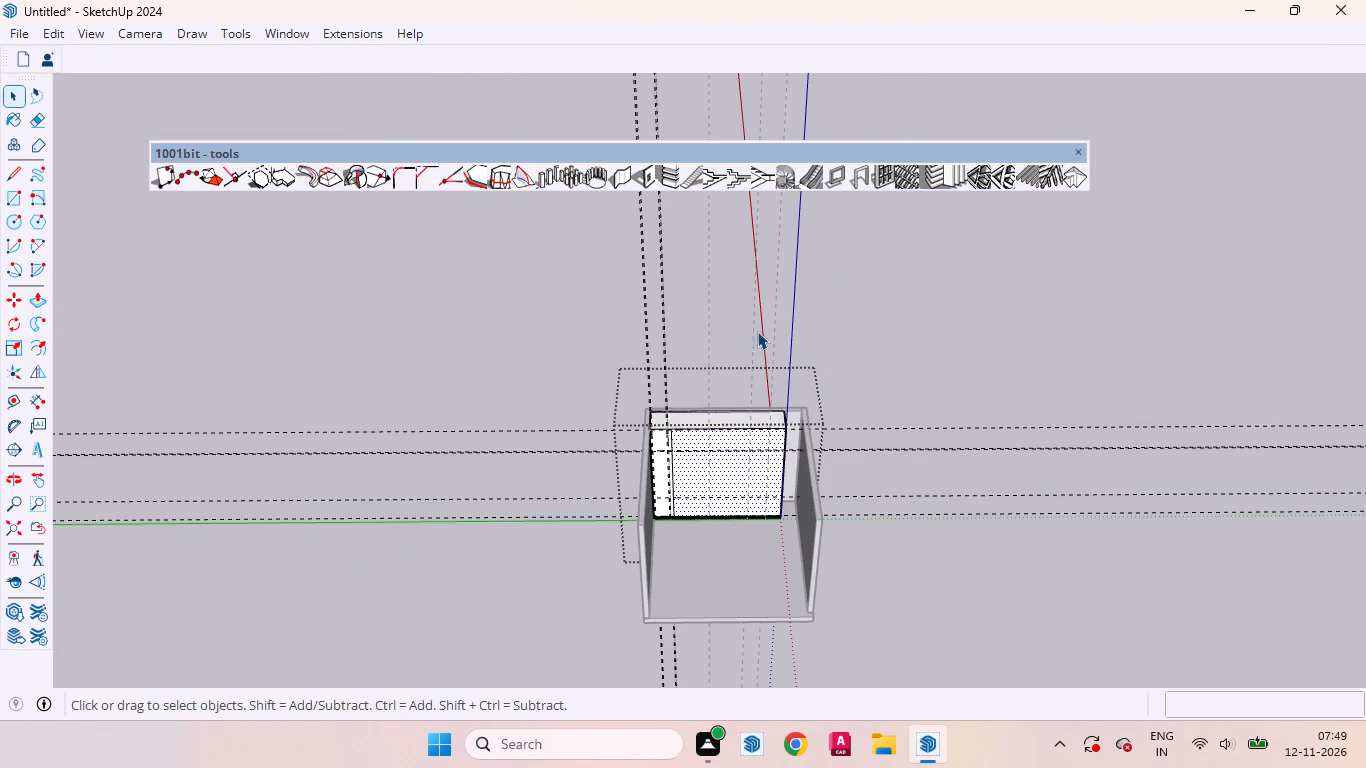
drag(748, 325, 424, 180)
key(Delete)
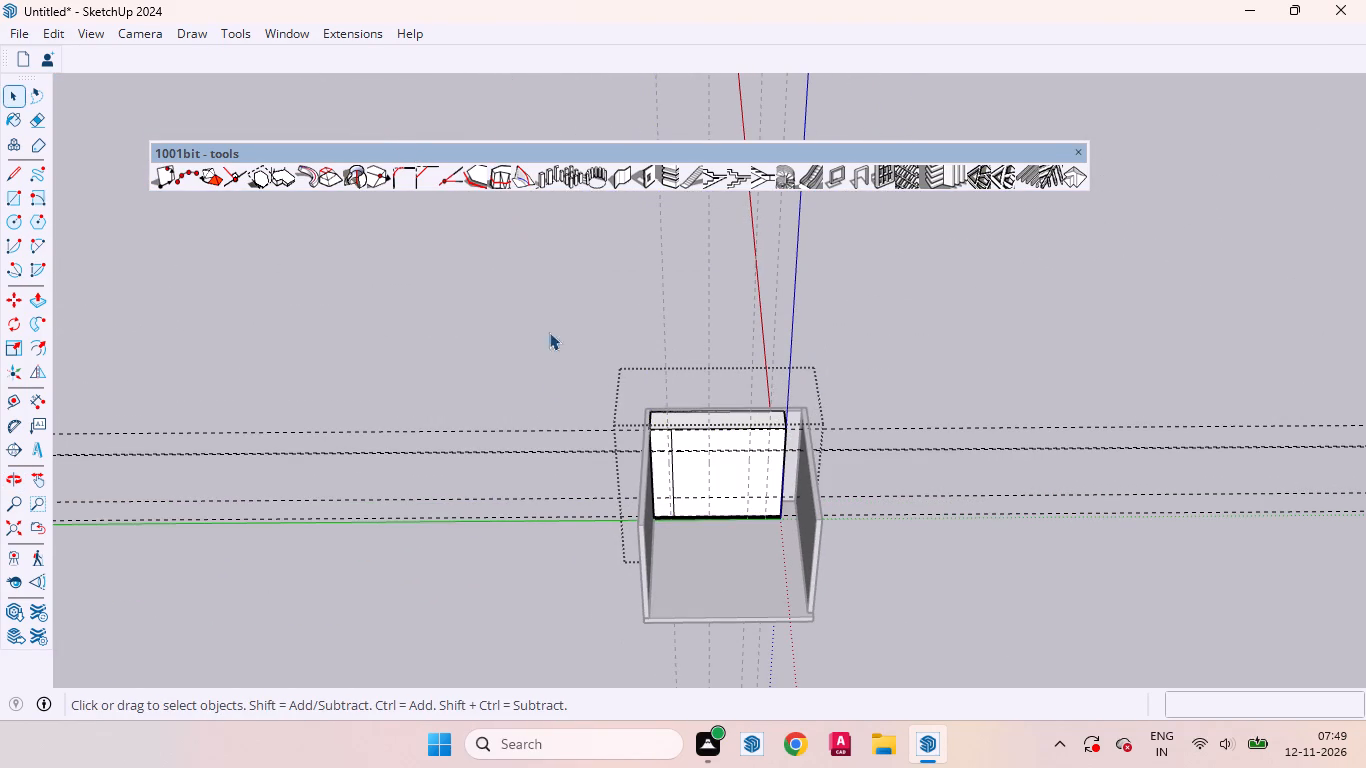
drag(534, 556, 220, 2)
key(Delete)
Examine the narrow panel and the wide front face of the wardrobe to compare their proportions.
scroll(646, 402, up, 5)
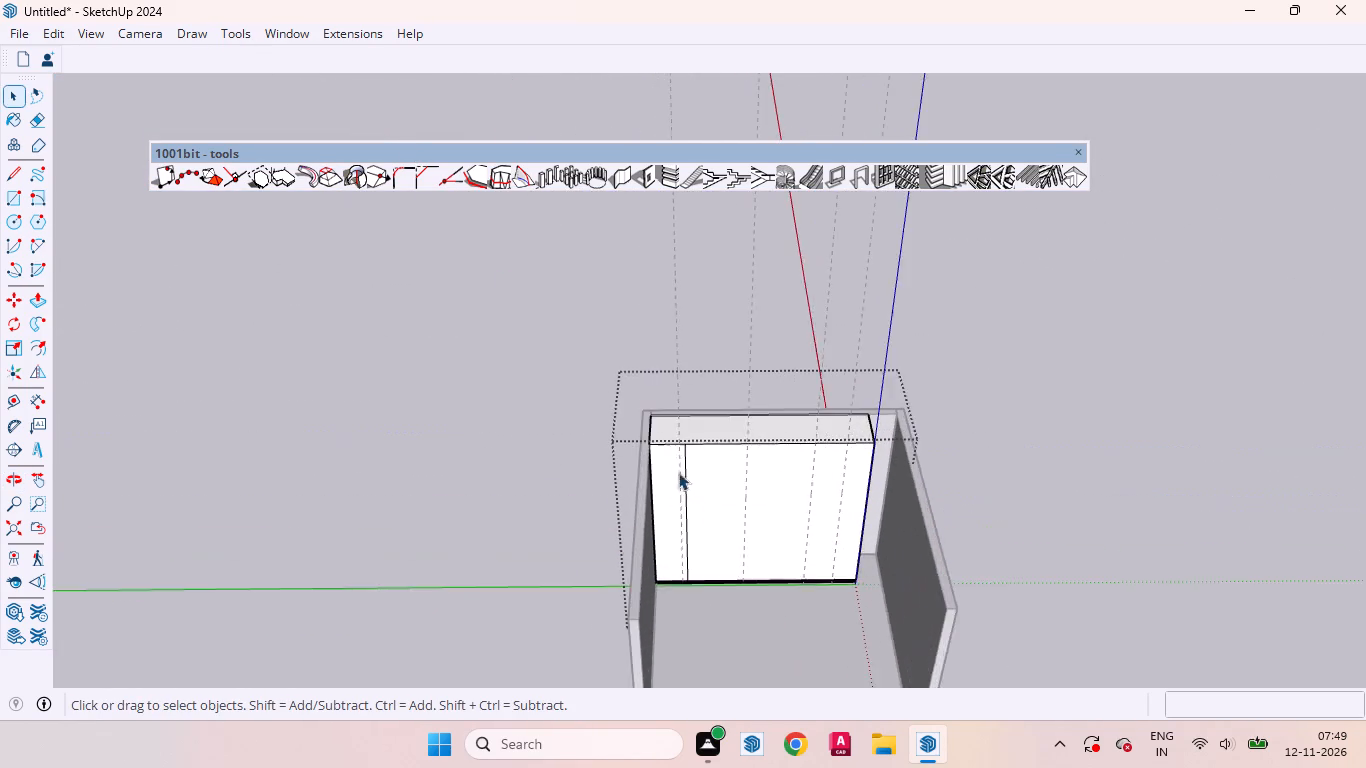
scroll(678, 472, up, 4)
middle_drag(668, 462, 643, 226)
scroll(744, 346, down, 4)
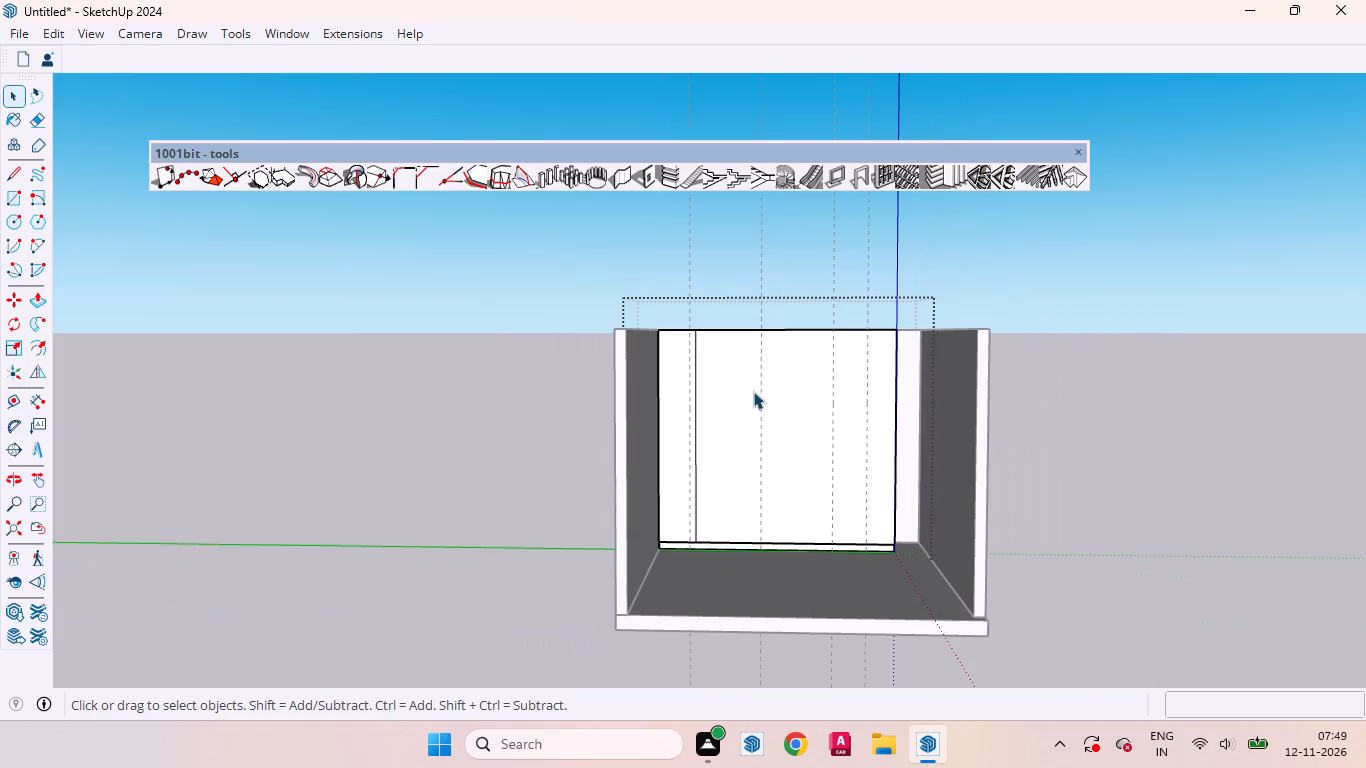
click(712, 408)
click(743, 397)
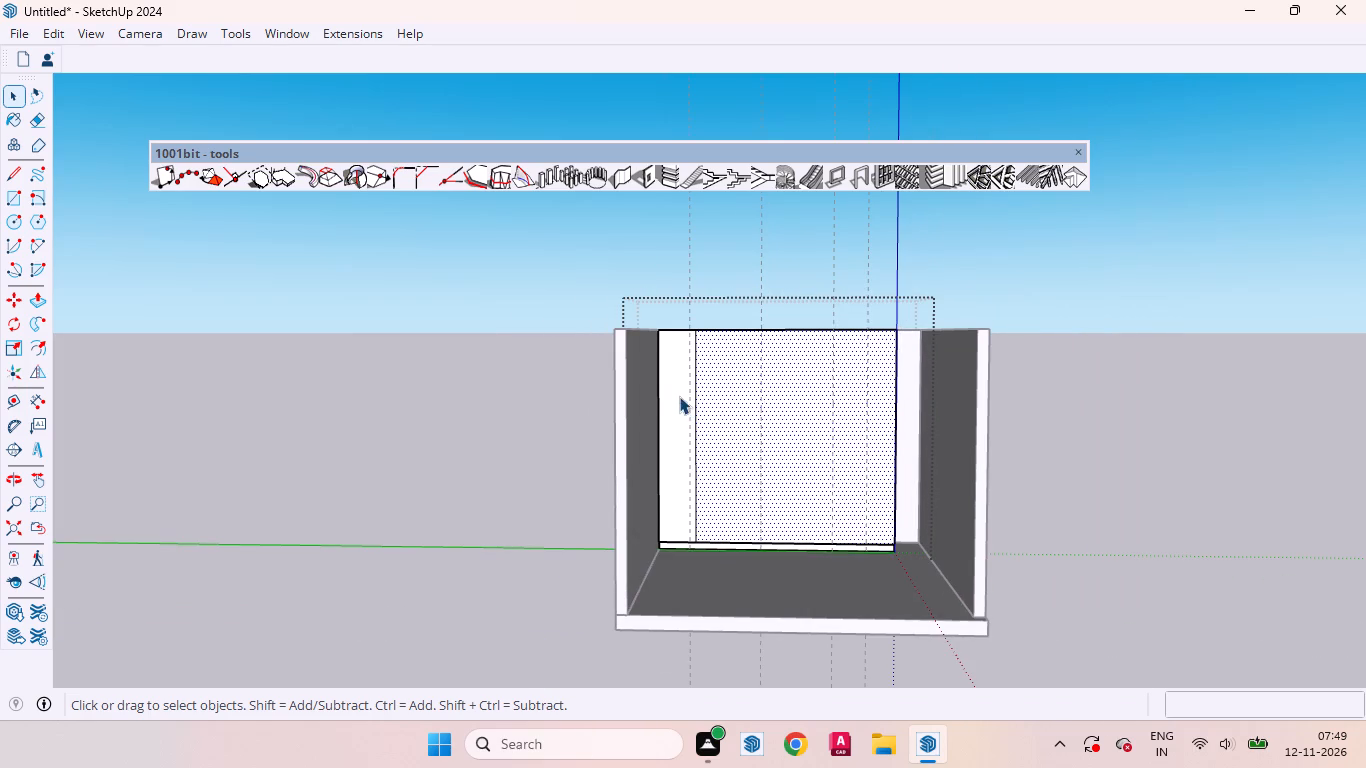
click(677, 395)
scroll(684, 375, up, 4)
middle_drag(696, 398, 698, 472)
scroll(674, 336, up, 2)
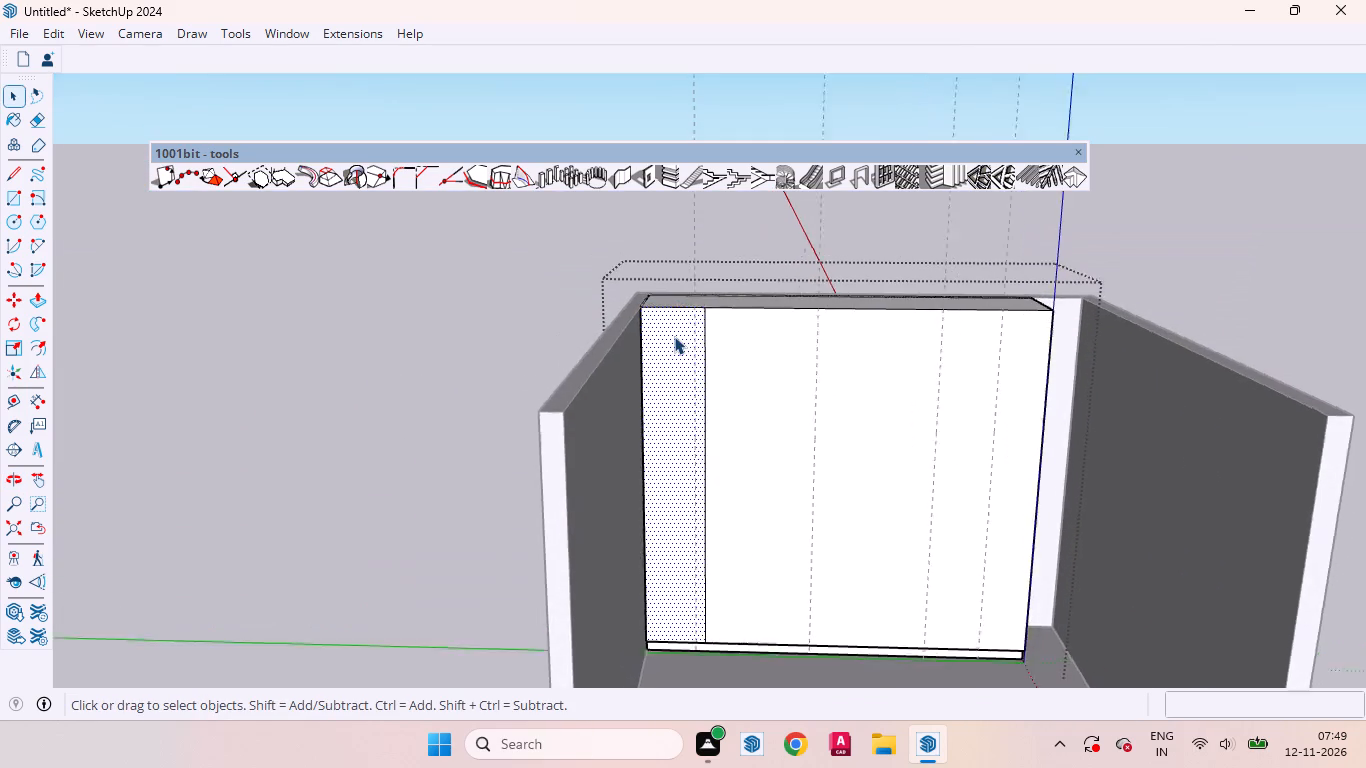
scroll(674, 336, up, 2)
scroll(674, 313, down, 9)
Move the vertical division line a further 2" away from the narrow panel's wall-side edge.
click(697, 378)
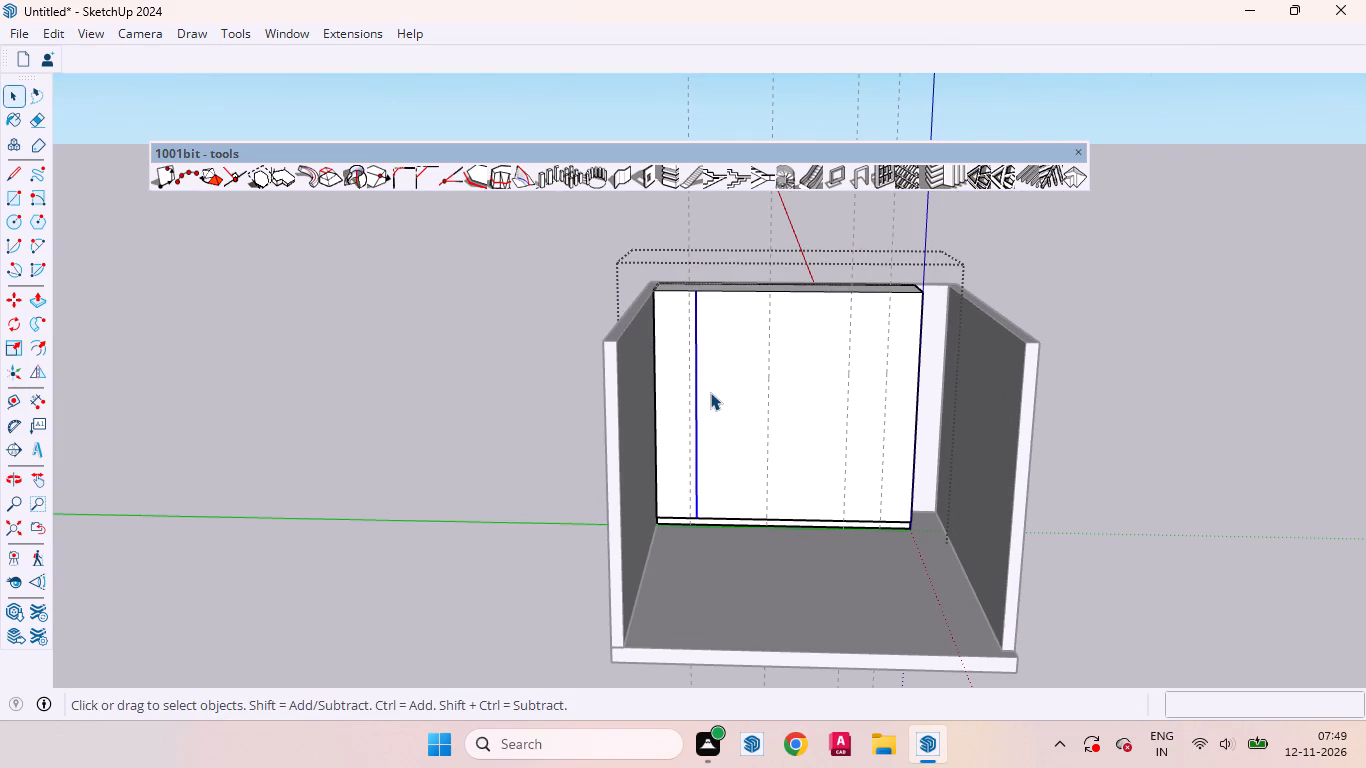
key(m)
click(715, 407)
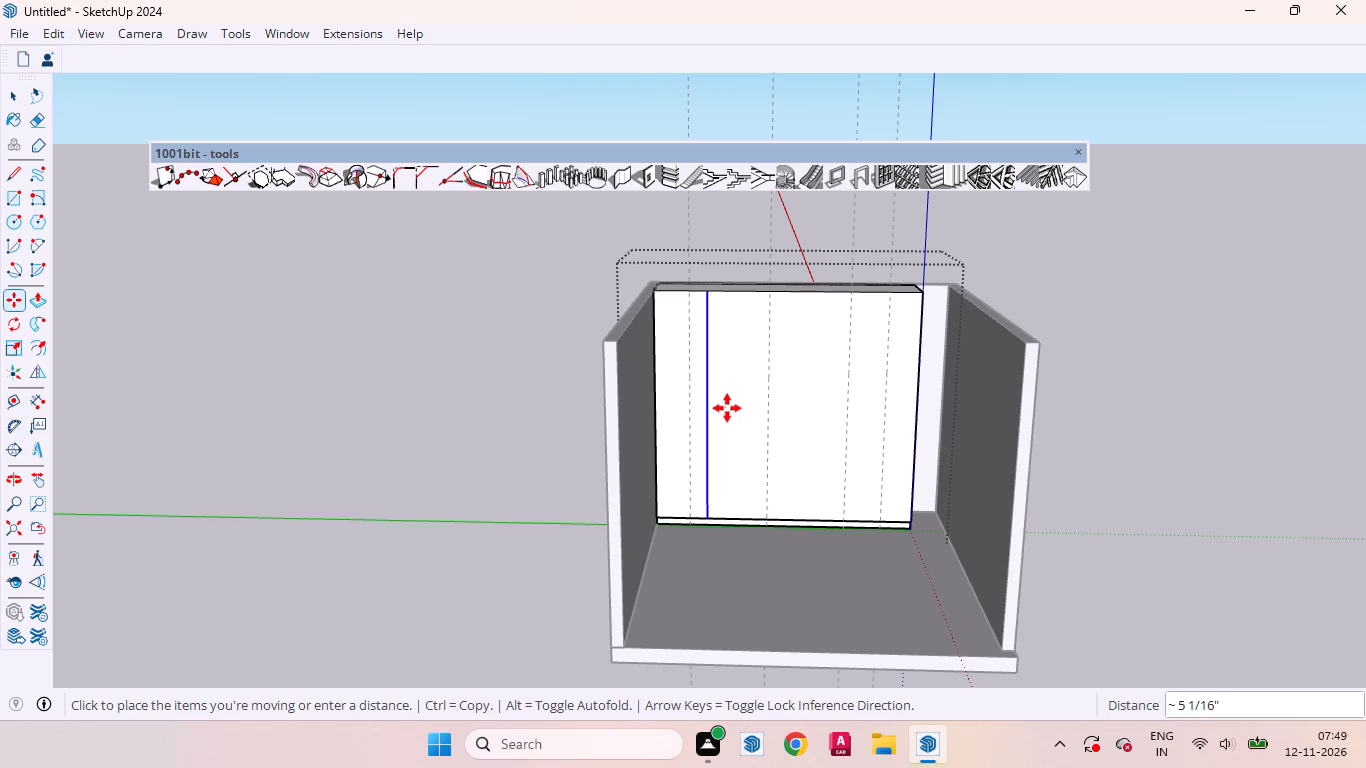
key(2)
key(Return)
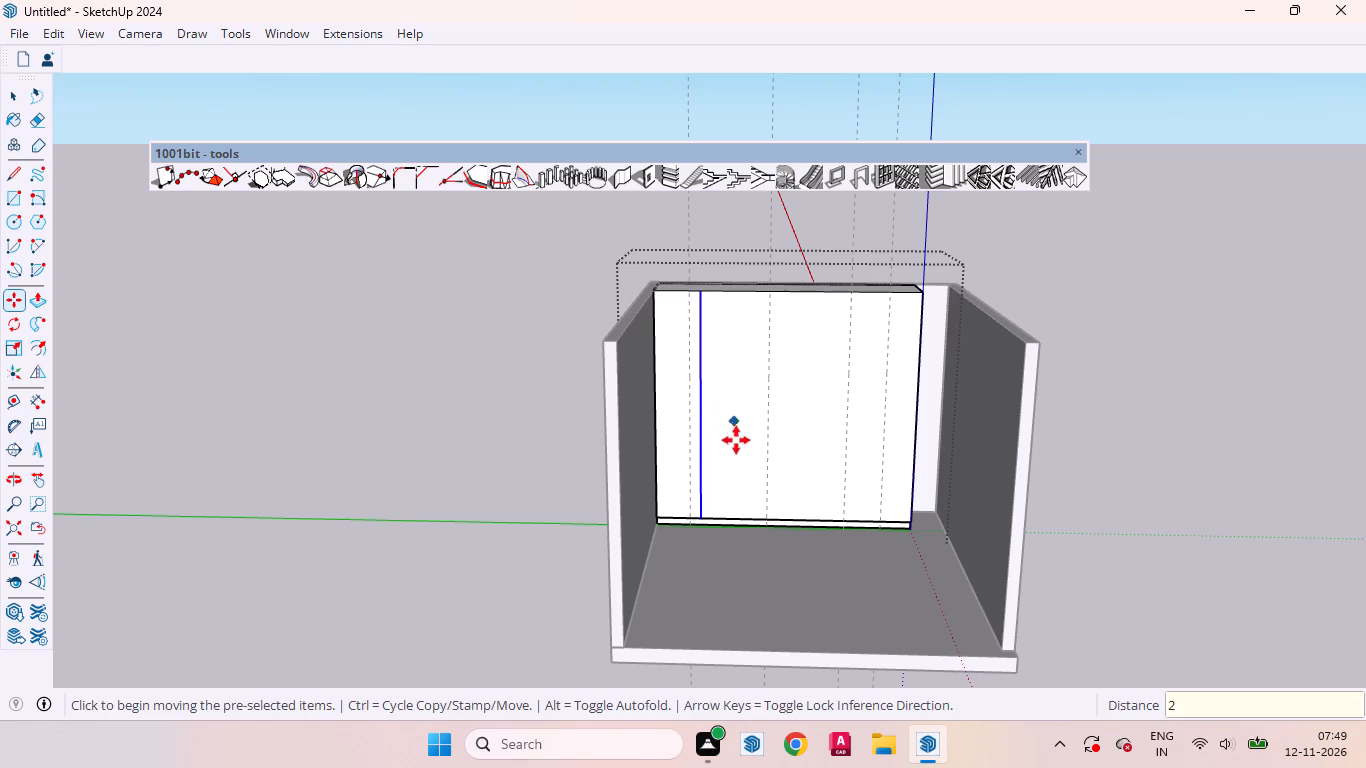
key(space)
Place vertical guides 2" inside the narrow panel's wall-side edge and 2" inside its division line.
click(685, 393)
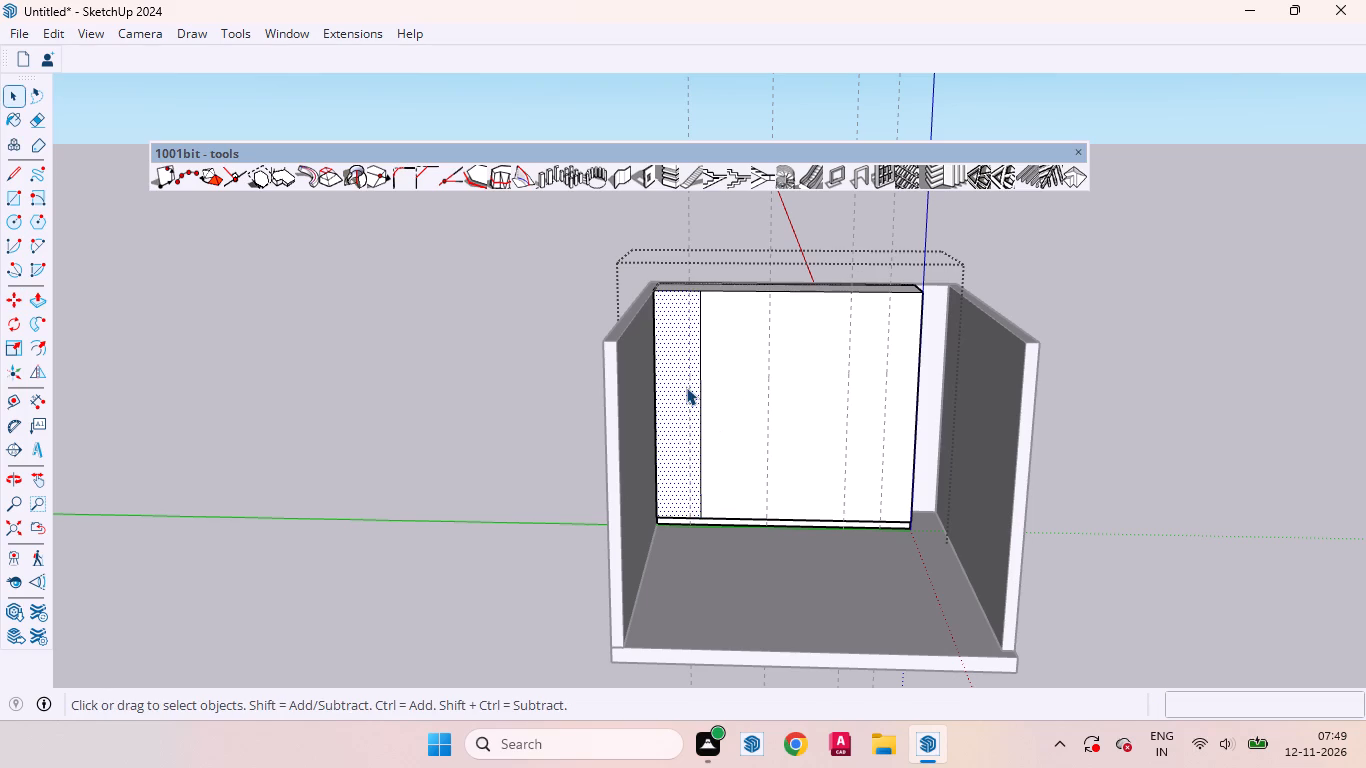
scroll(696, 349, up, 5)
key(t)
scroll(653, 342, up, 5)
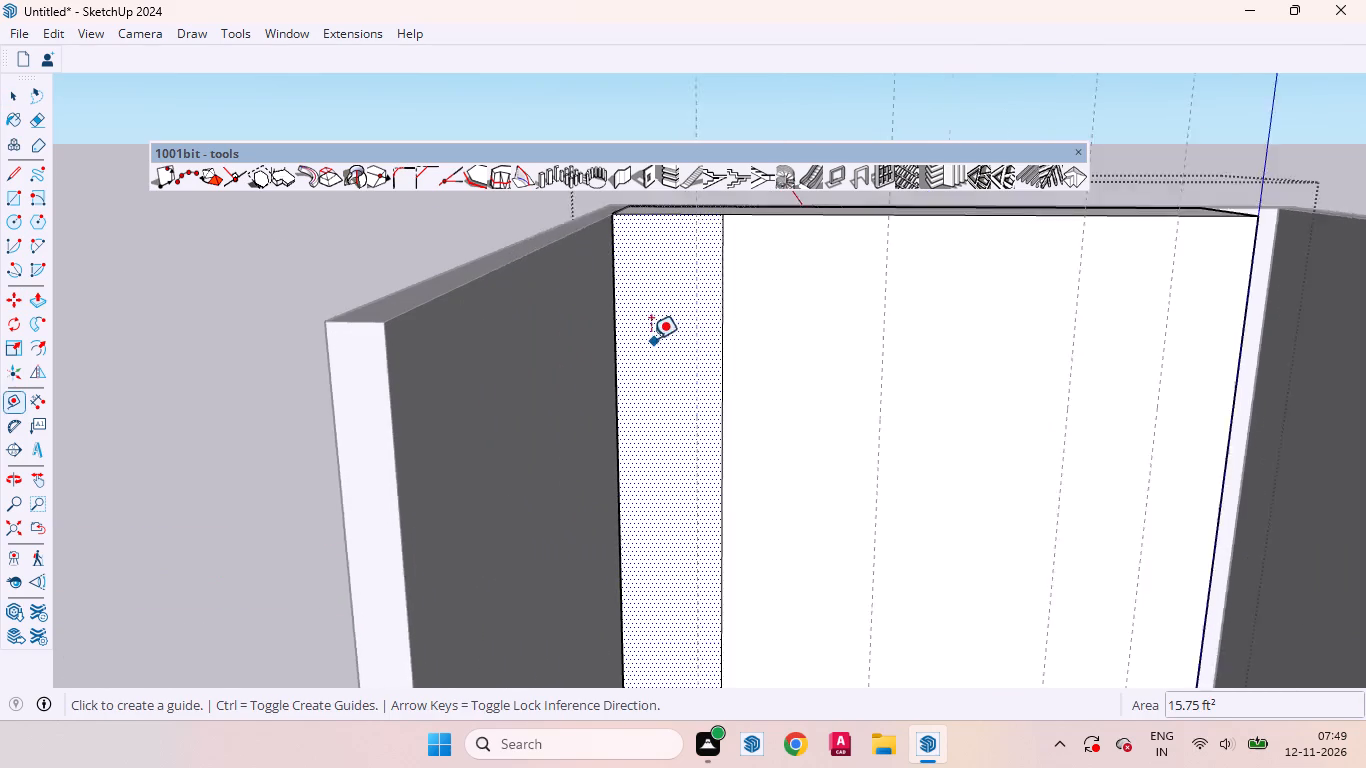
click(605, 299)
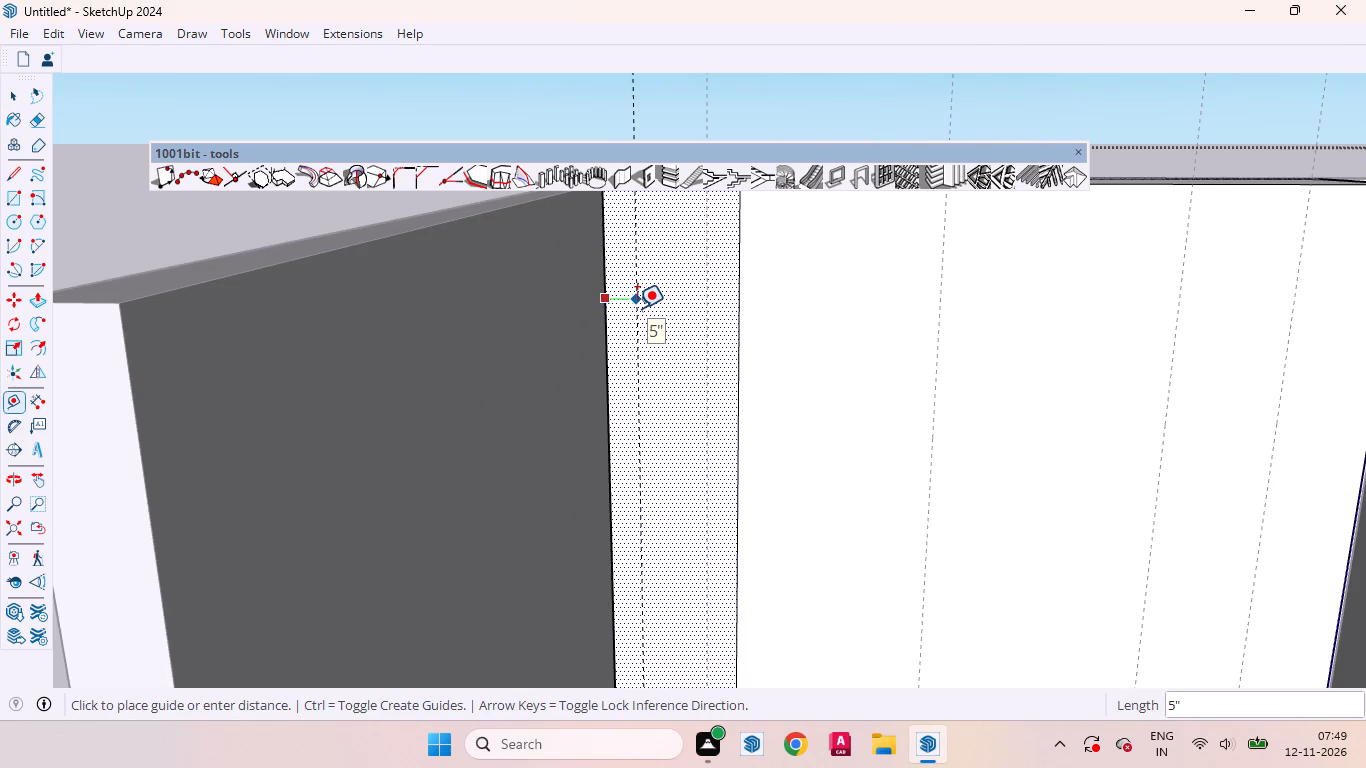
key(2)
key(Return)
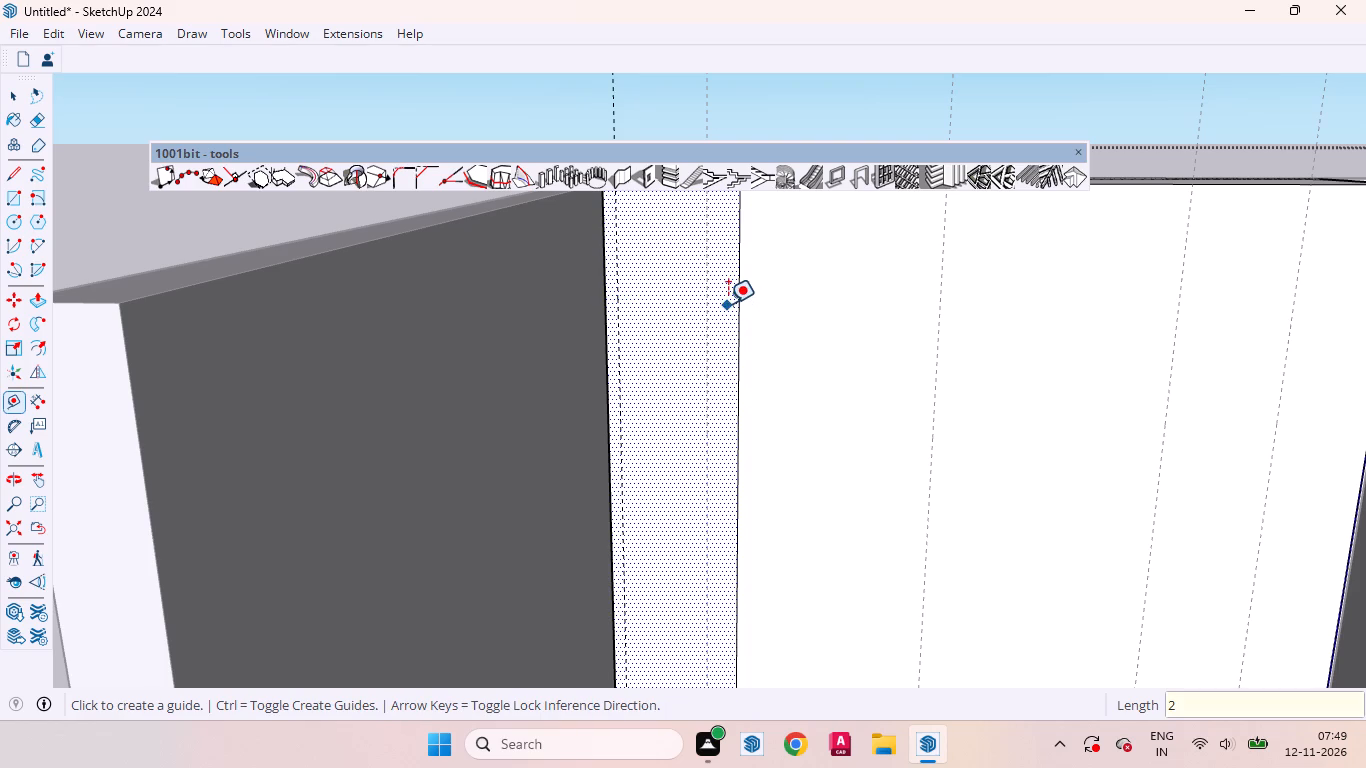
click(735, 299)
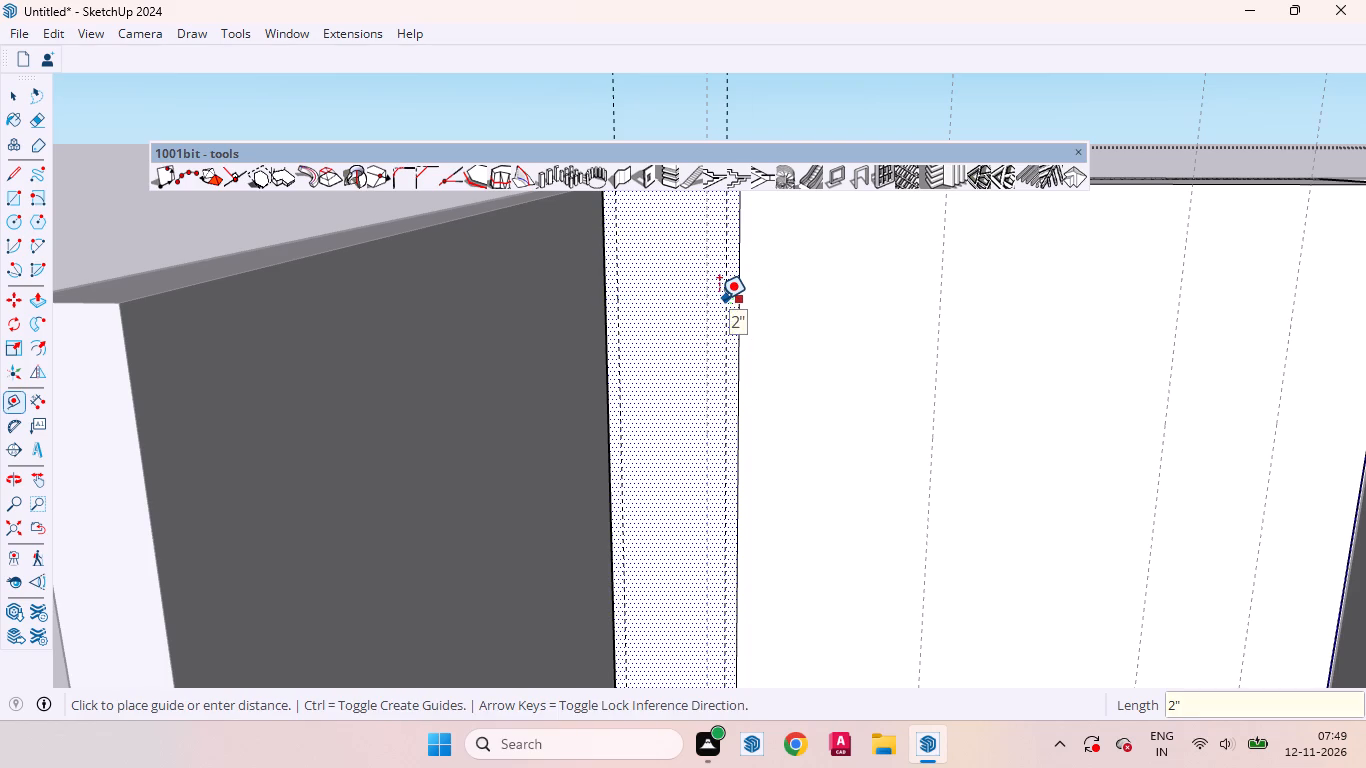
click(719, 299)
Place horizontal guides 2" below the narrow panel's top edge and 2" above its bottom edge.
scroll(675, 402, down, 4)
scroll(660, 270, up, 4)
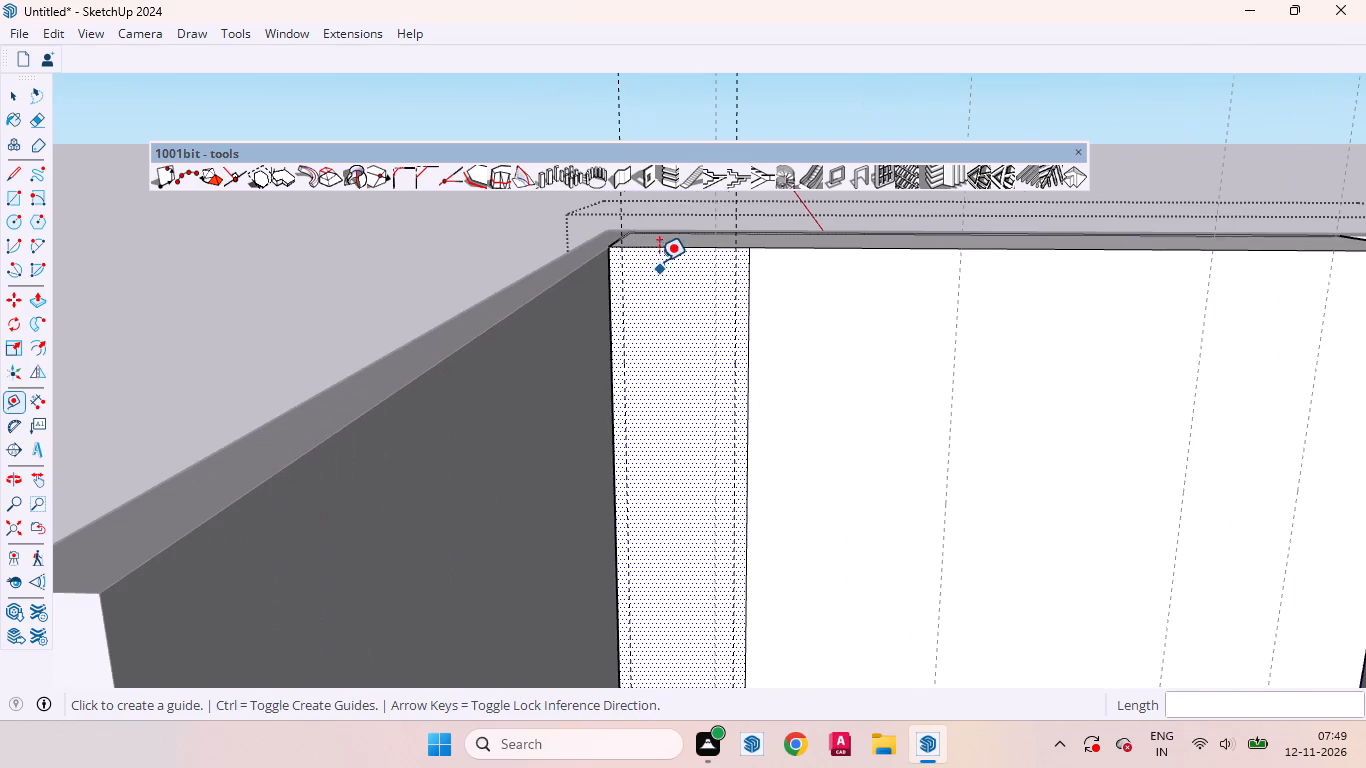
click(658, 251)
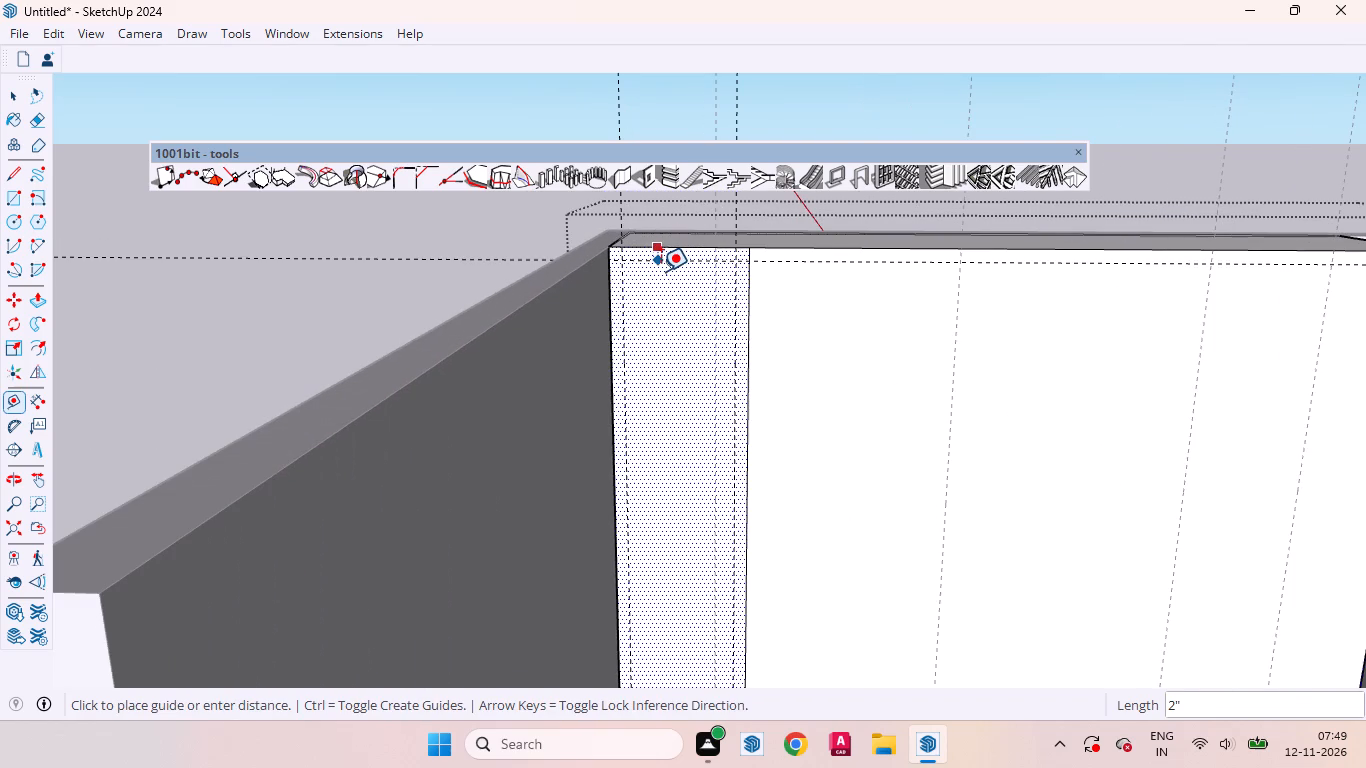
click(661, 271)
scroll(663, 339, down, 12)
scroll(685, 530, up, 8)
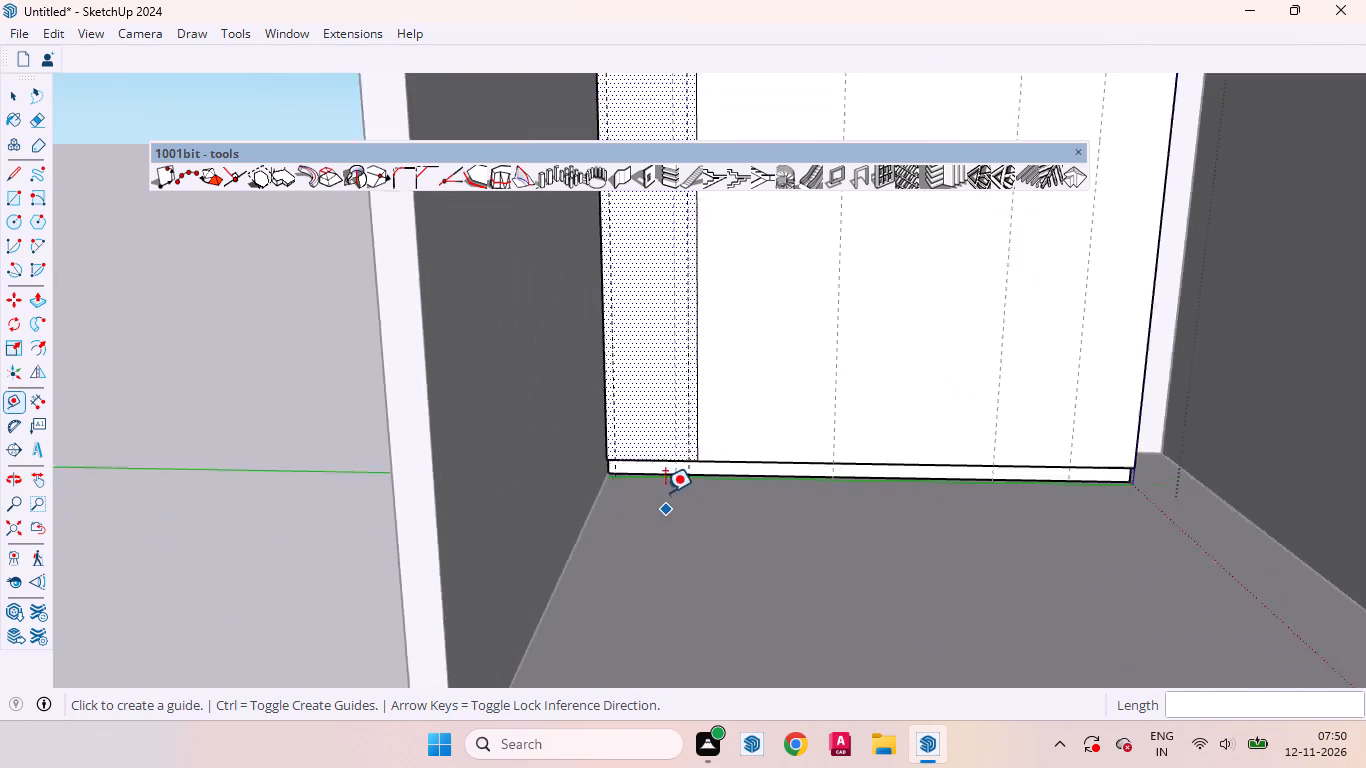
scroll(665, 492, up, 6)
click(661, 434)
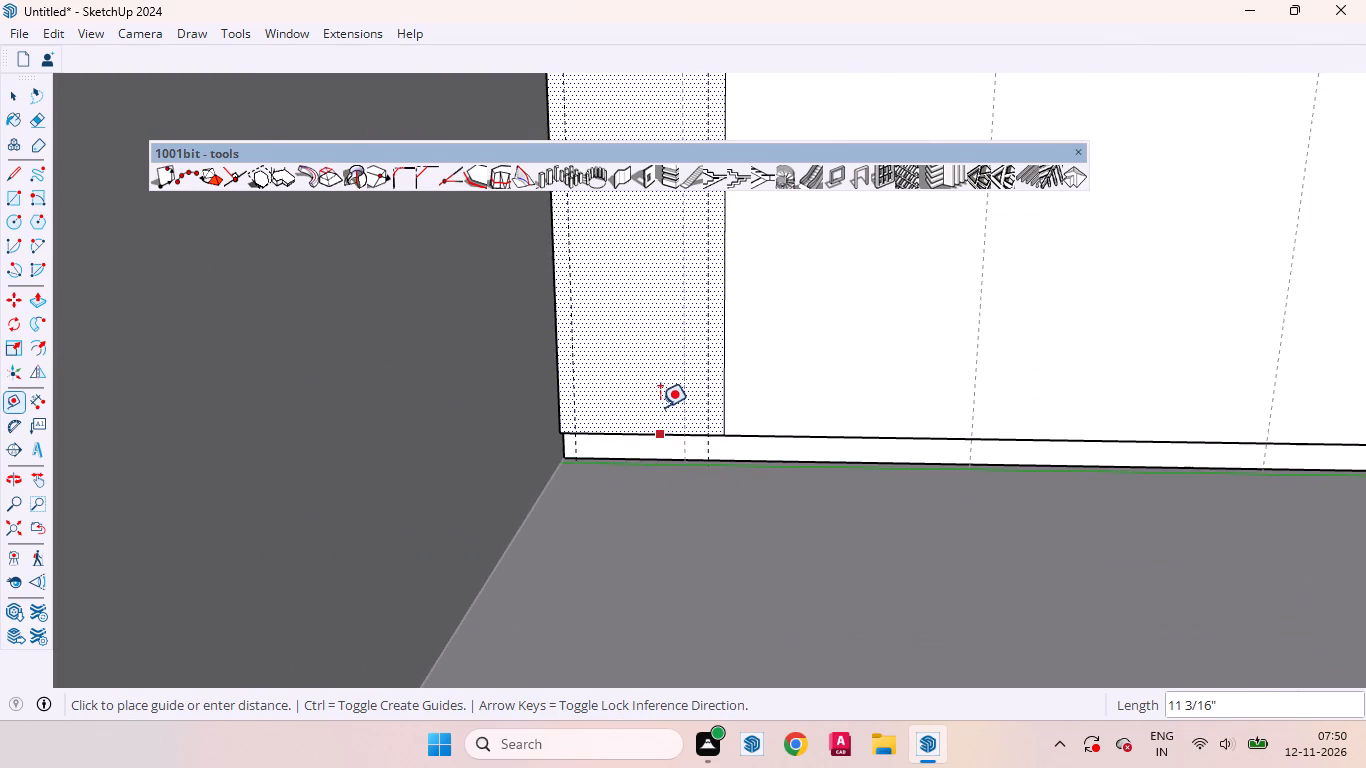
key(2)
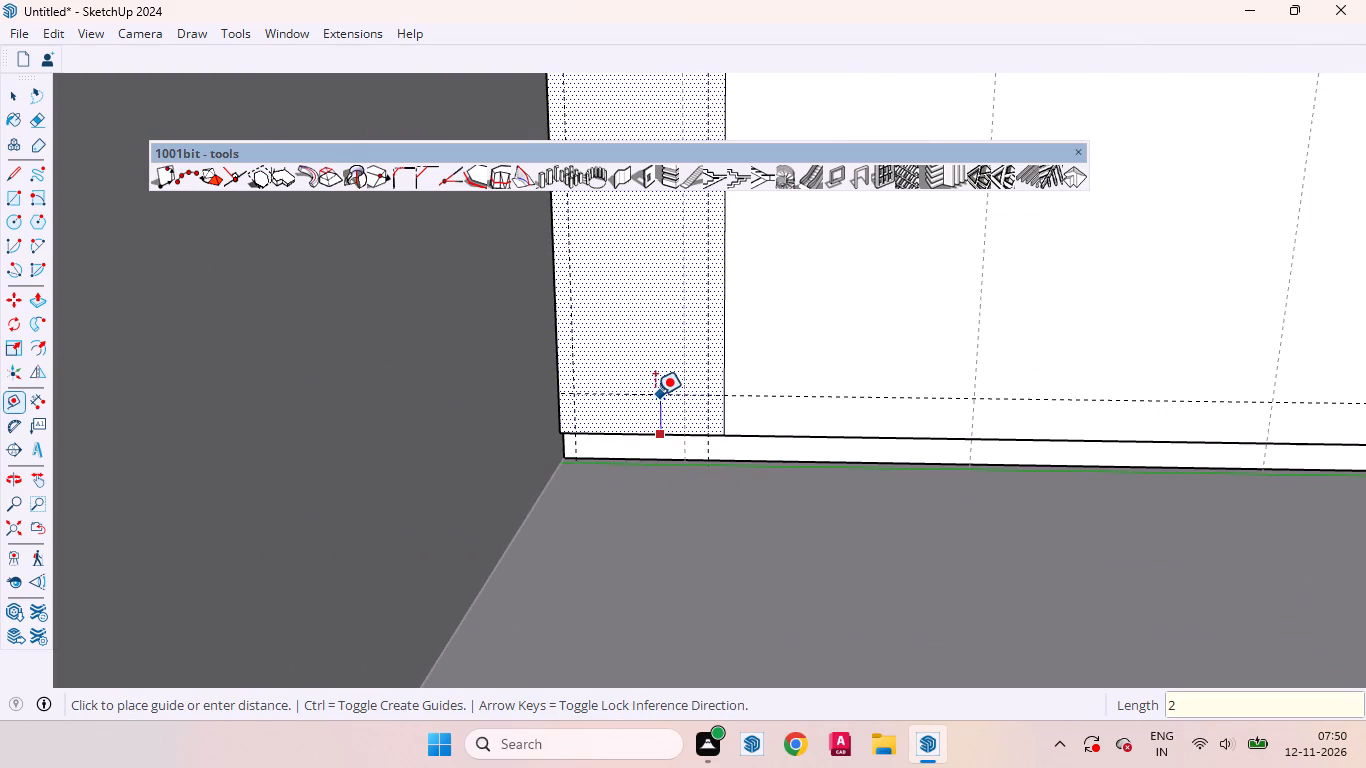
key(Return)
Place a horizontal guide 1'3" below the guide near the top of the wardrobe front.
scroll(668, 611, down, 9)
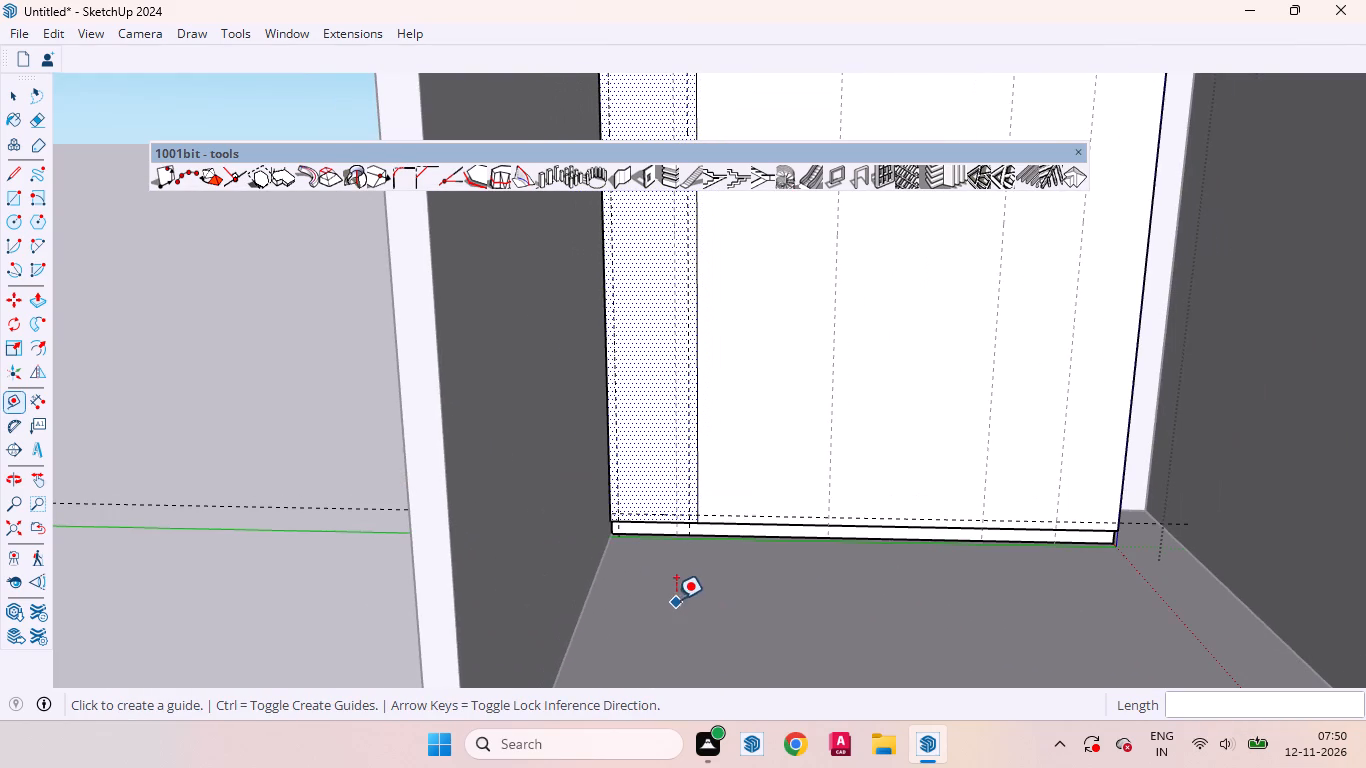
scroll(664, 644, down, 4)
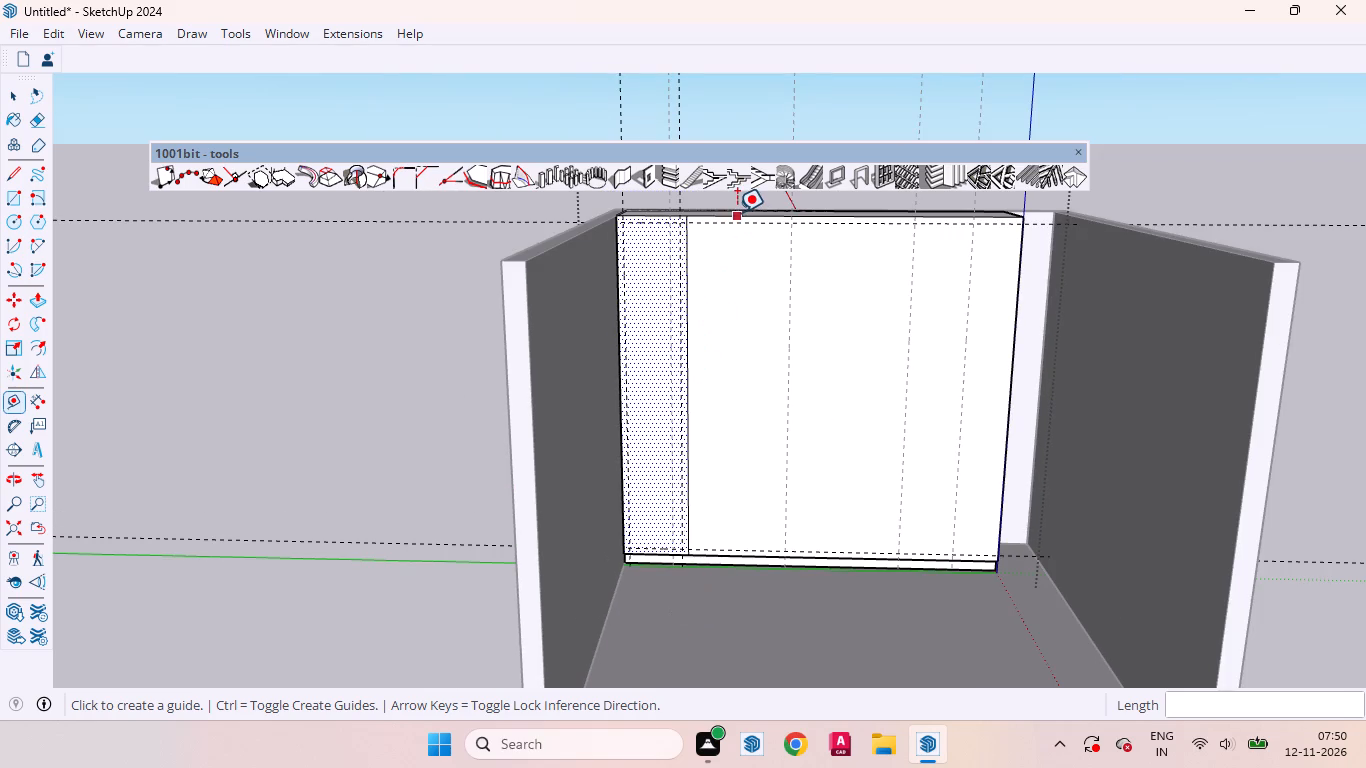
scroll(735, 216, up, 4)
click(729, 228)
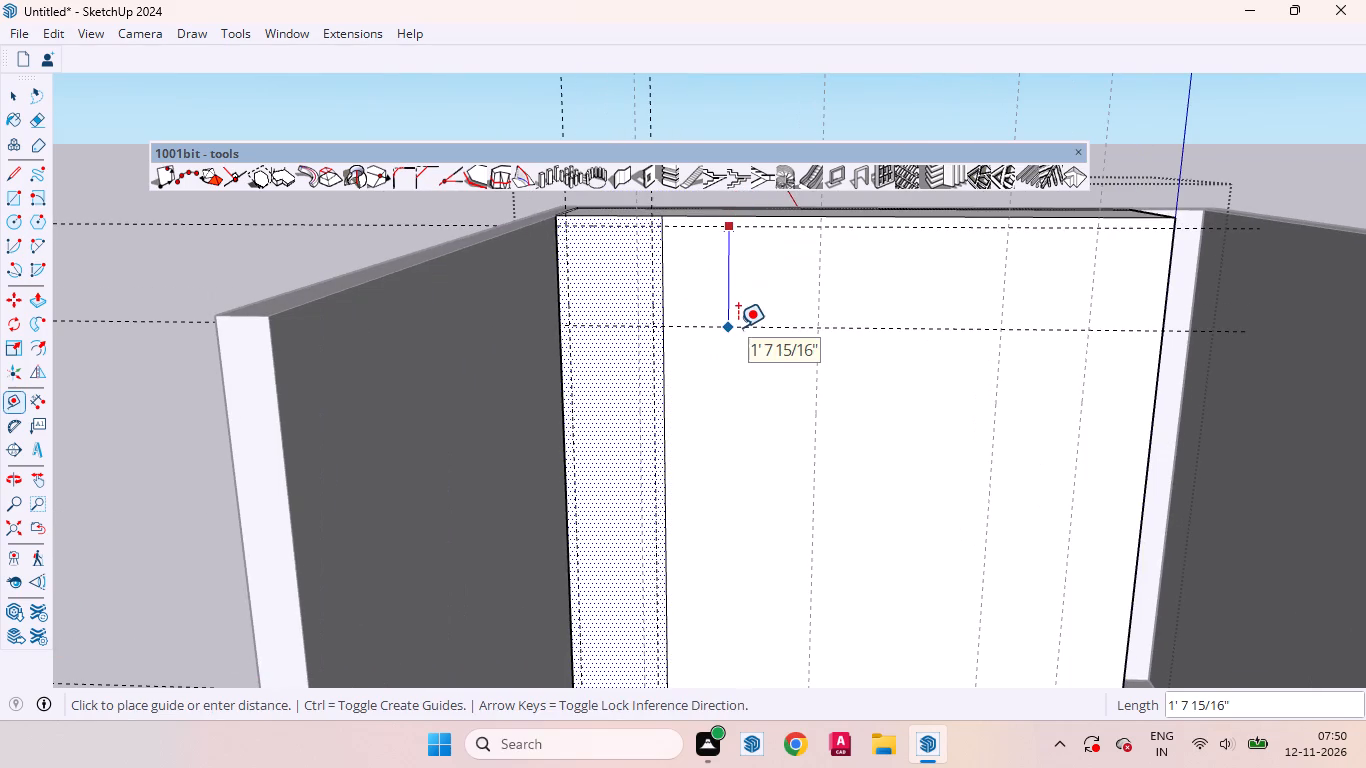
scroll(735, 343, down, 7)
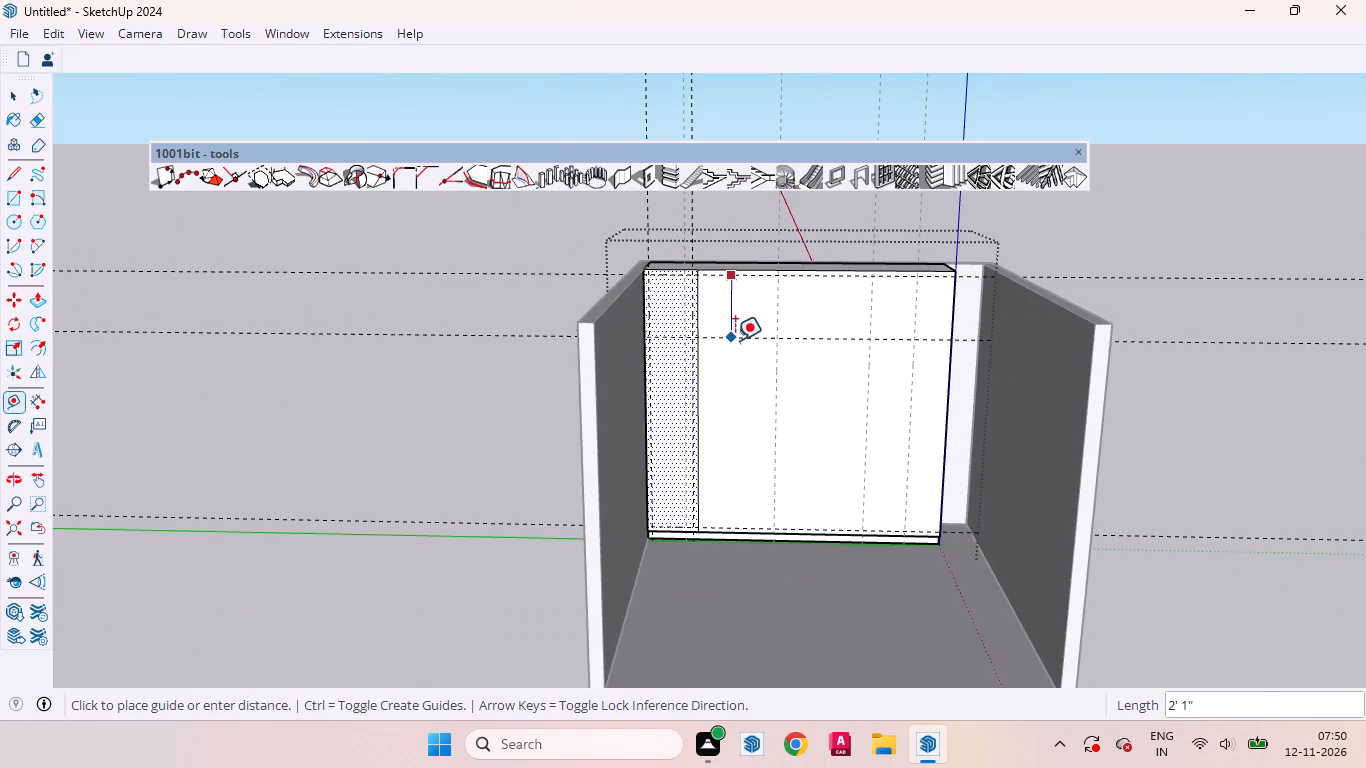
text(1')
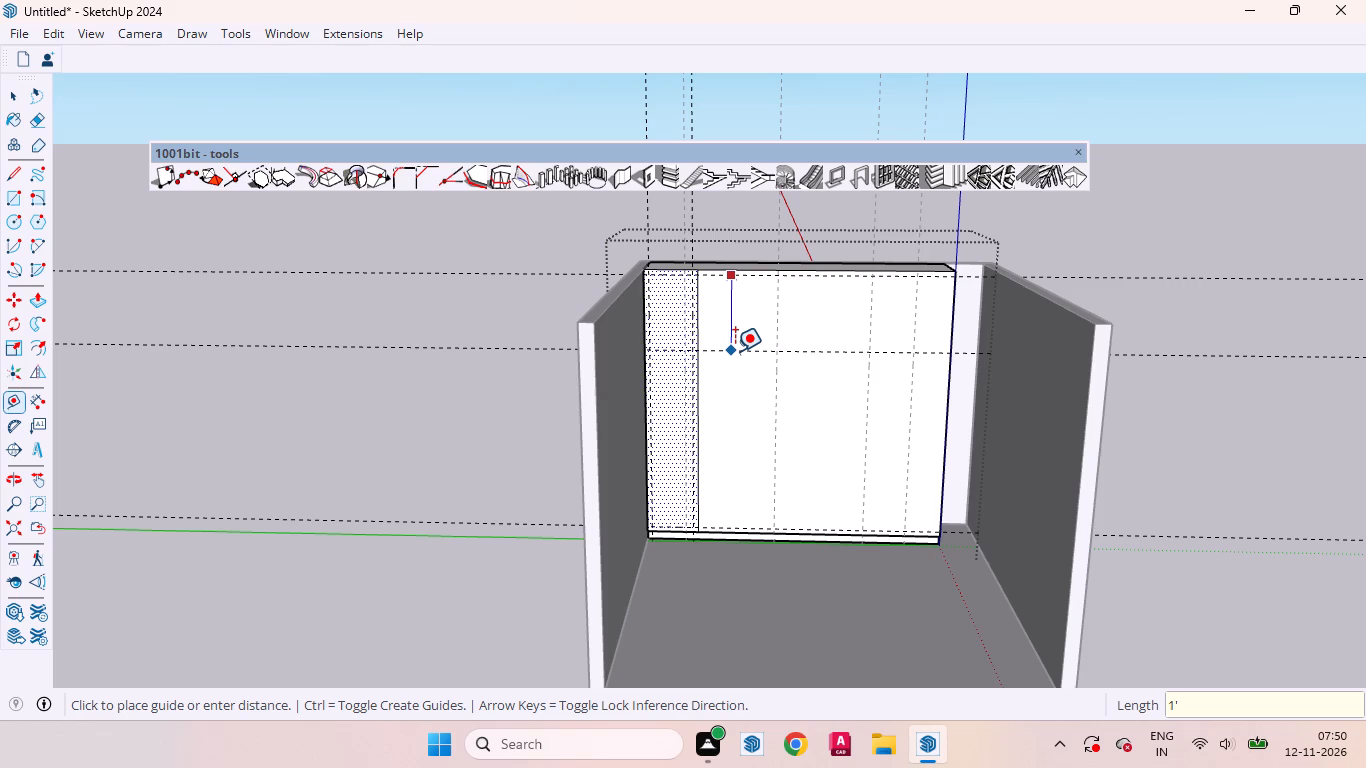
key(3)
key(Return)
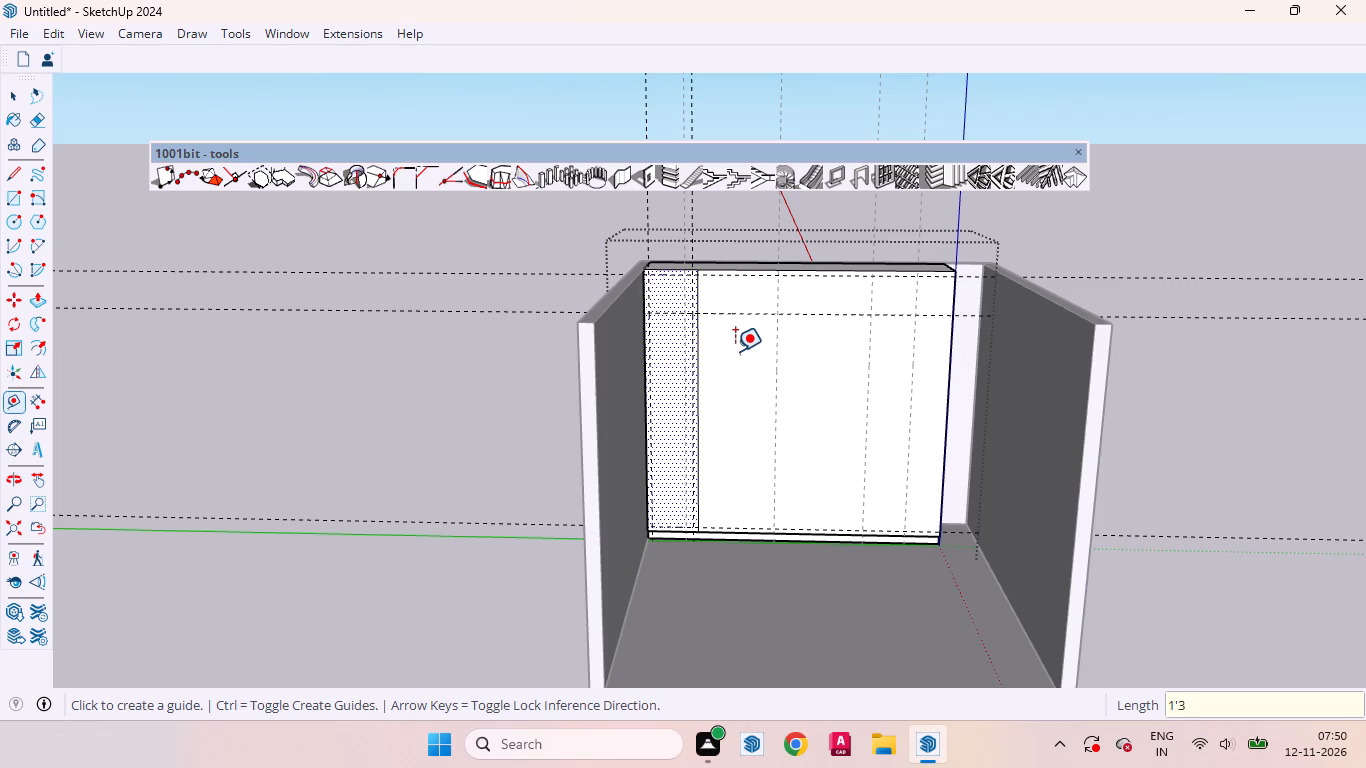
Place horizontal guides 24" below the topmost inset guide and 24" above the bottom inset guide.
scroll(726, 284, up, 4)
click(724, 276)
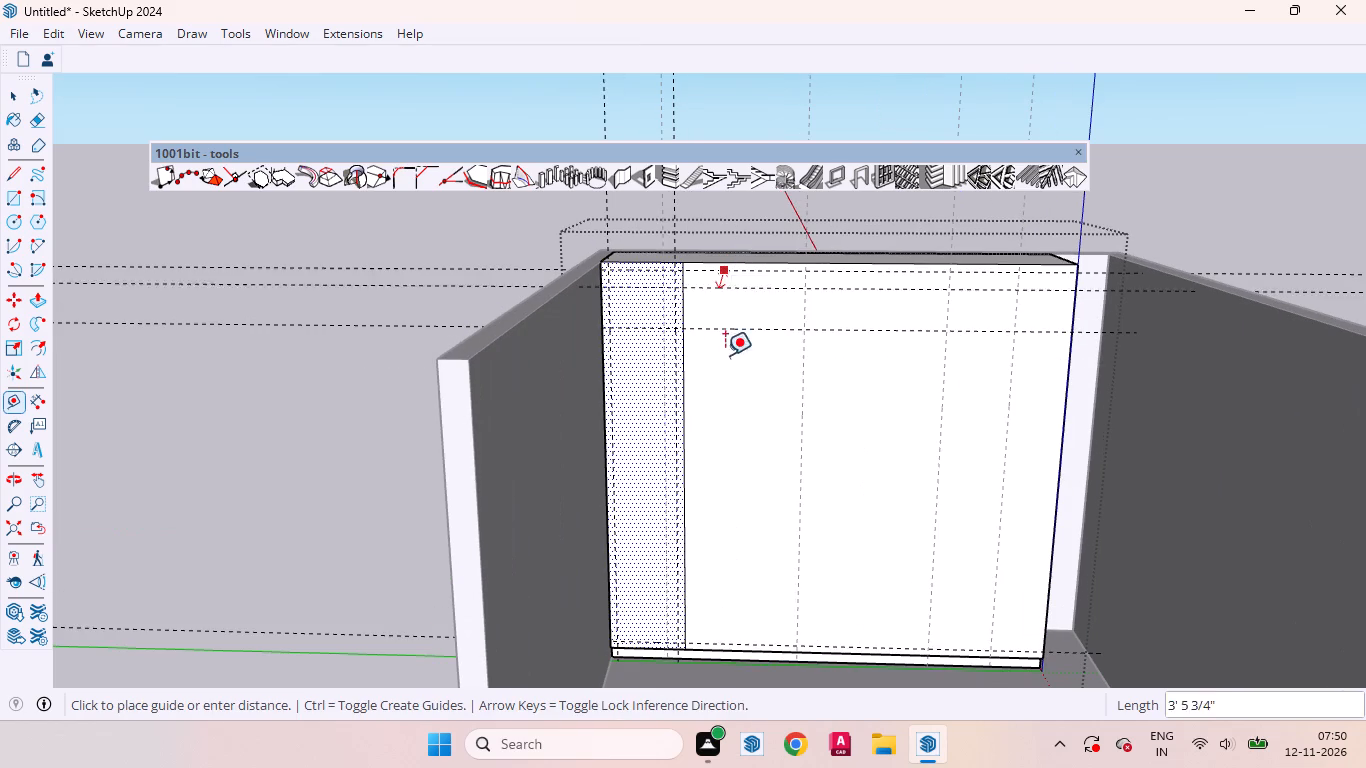
text(24)
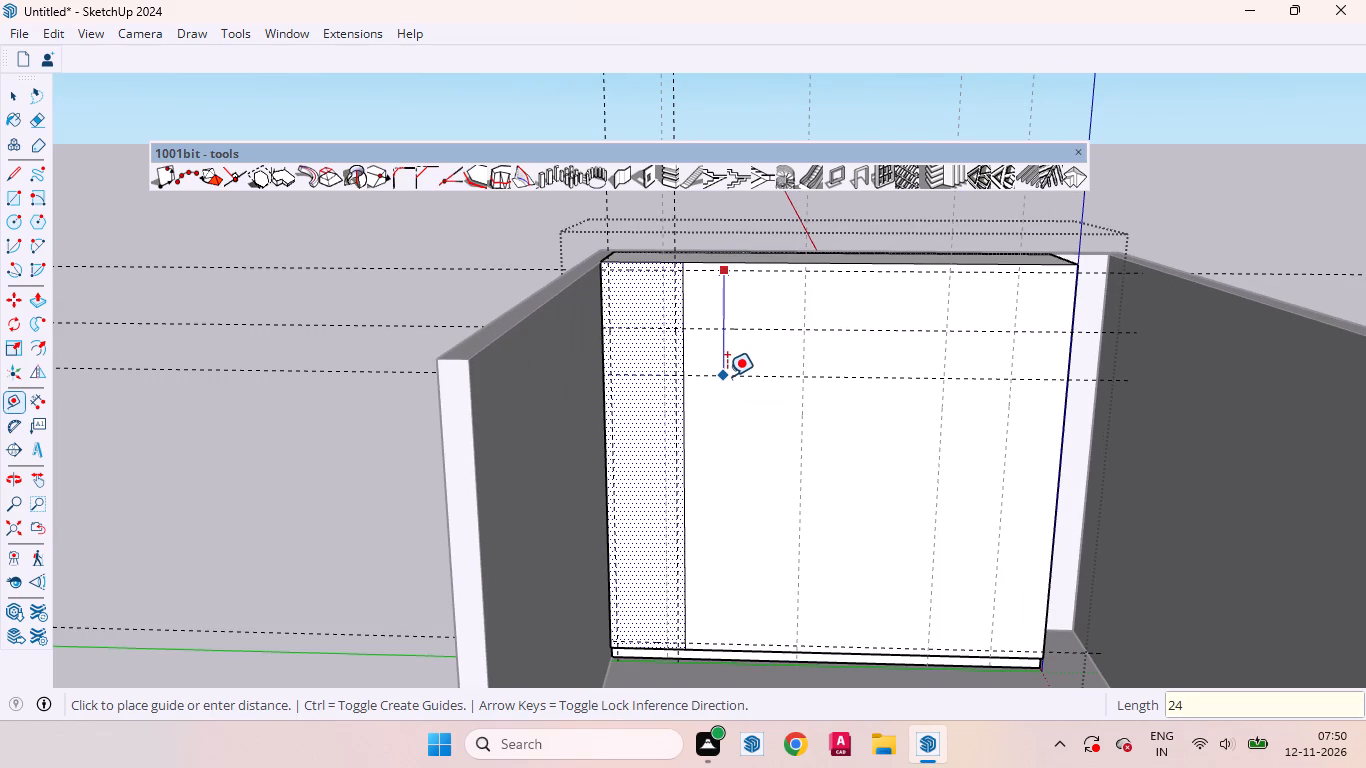
key(Return)
scroll(715, 372, down, 3)
scroll(720, 574, up, 7)
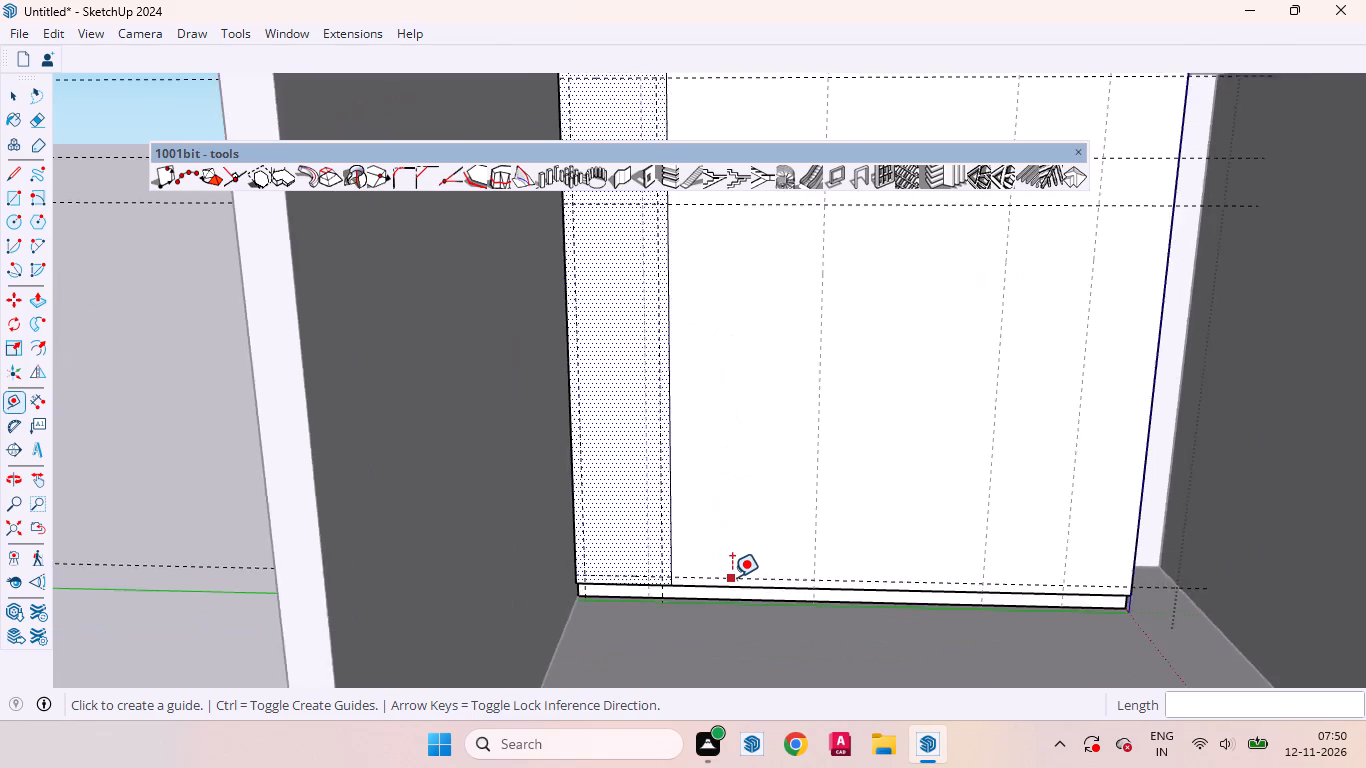
scroll(732, 577, up, 2)
click(730, 577)
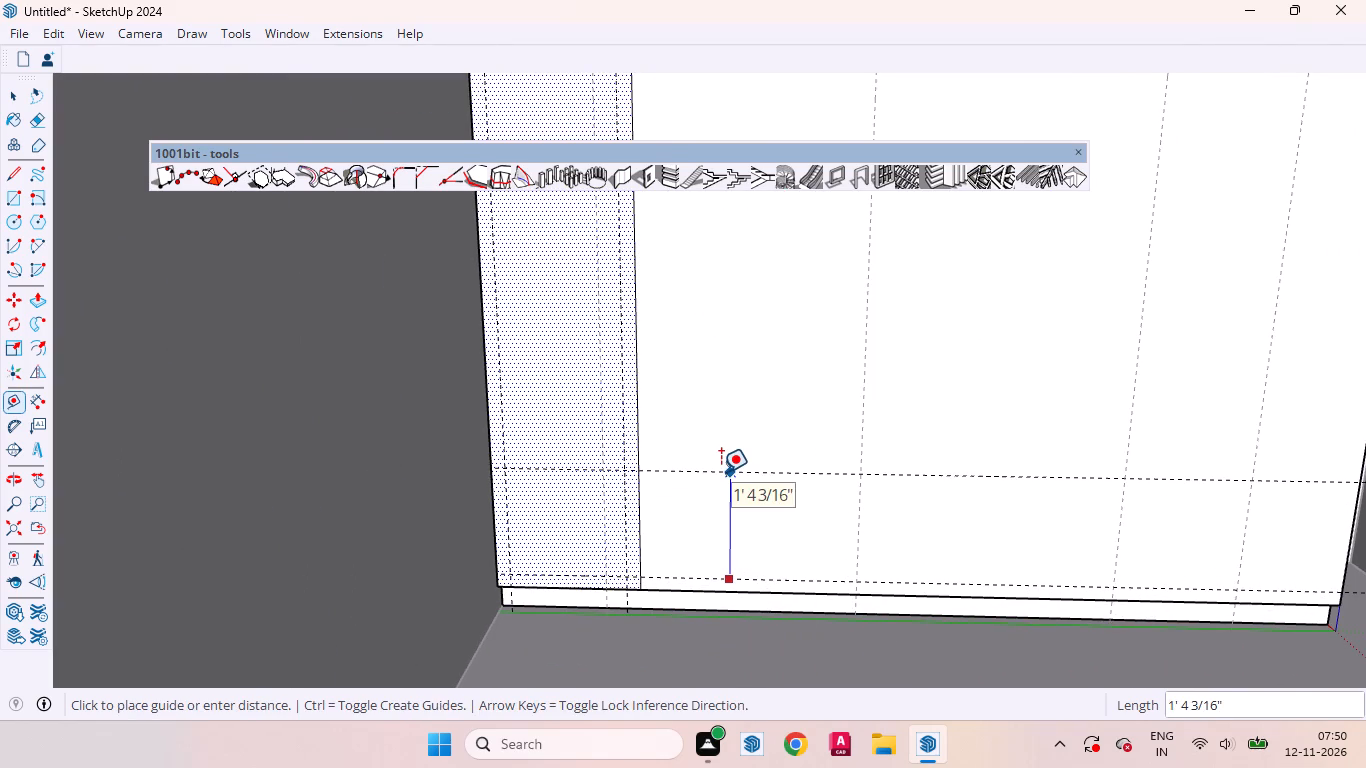
text(24)
key(Return)
Add horizontal guides 2" above the lower 24" guide and 2" below the upper 24" guide.
scroll(722, 591, down, 6)
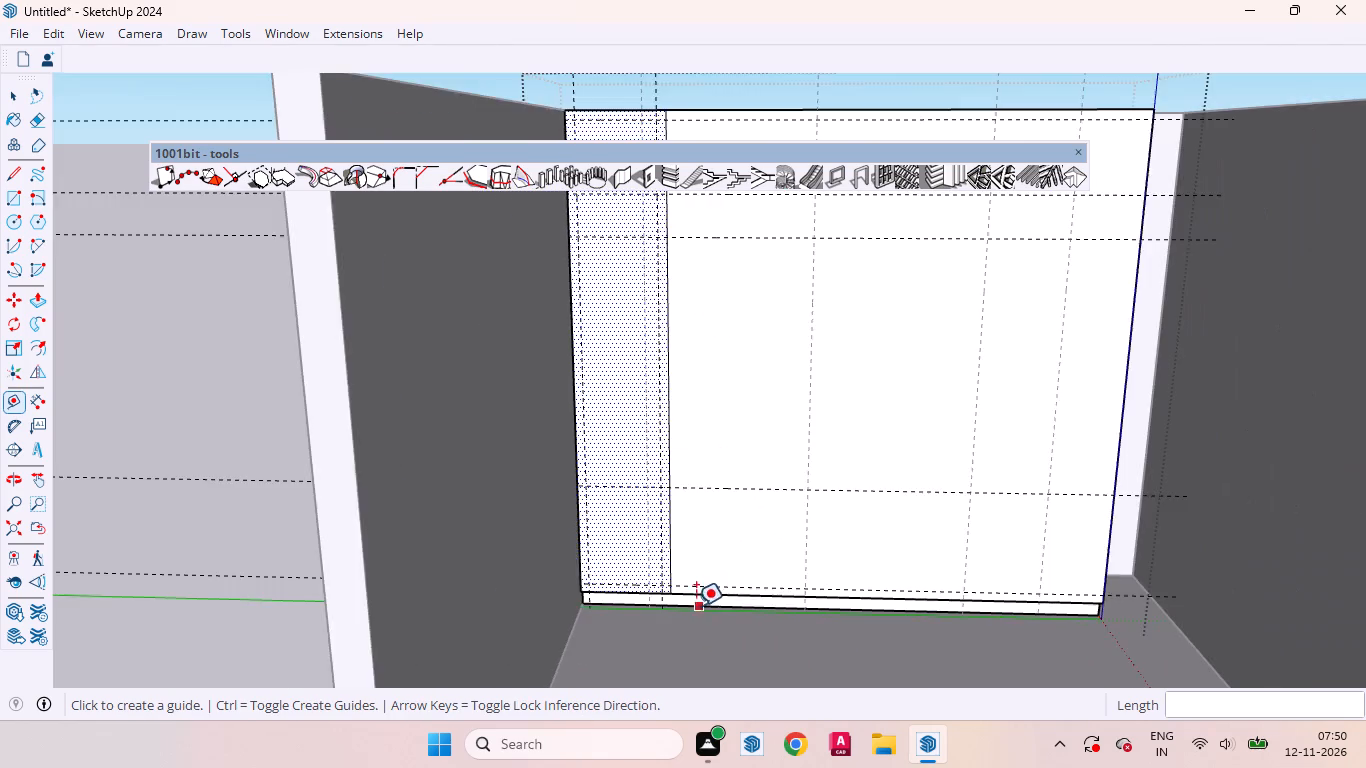
scroll(696, 606, down, 2)
click(713, 512)
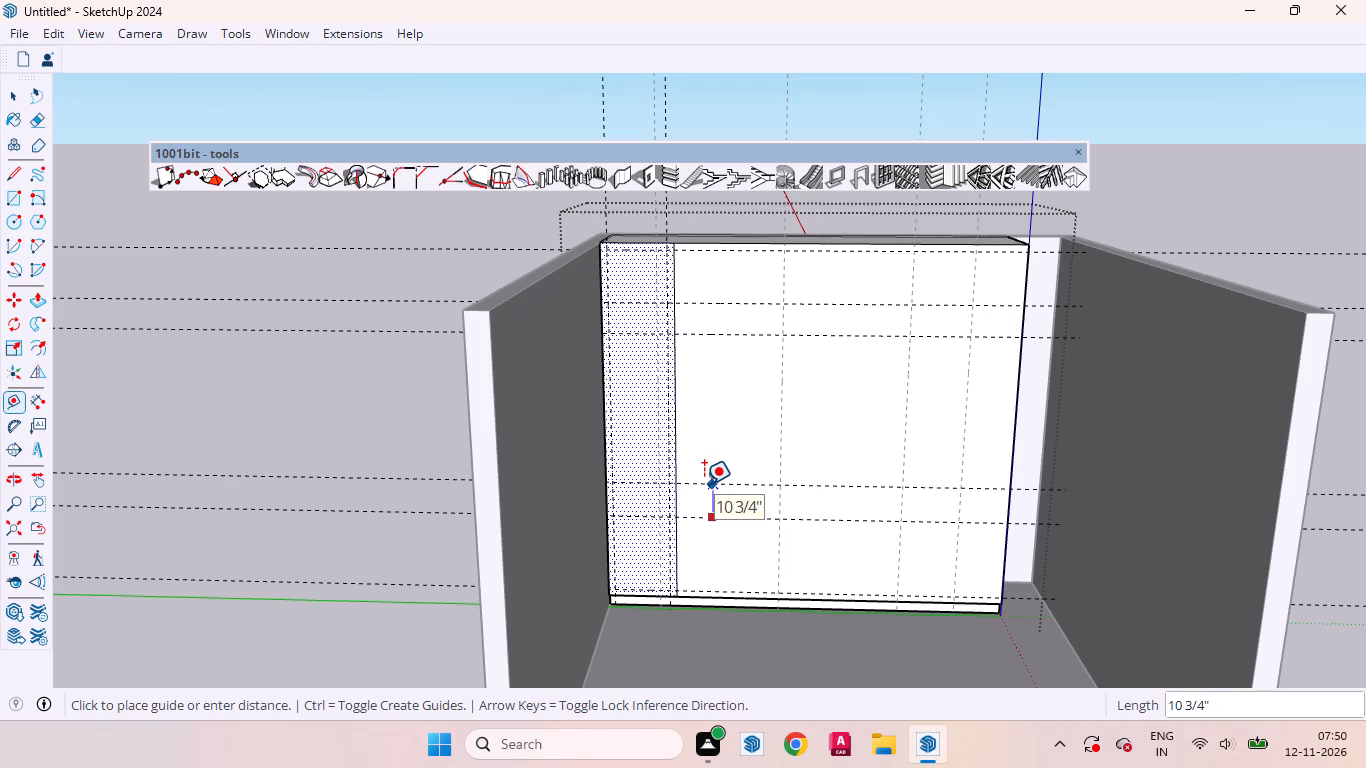
key(2)
key(Return)
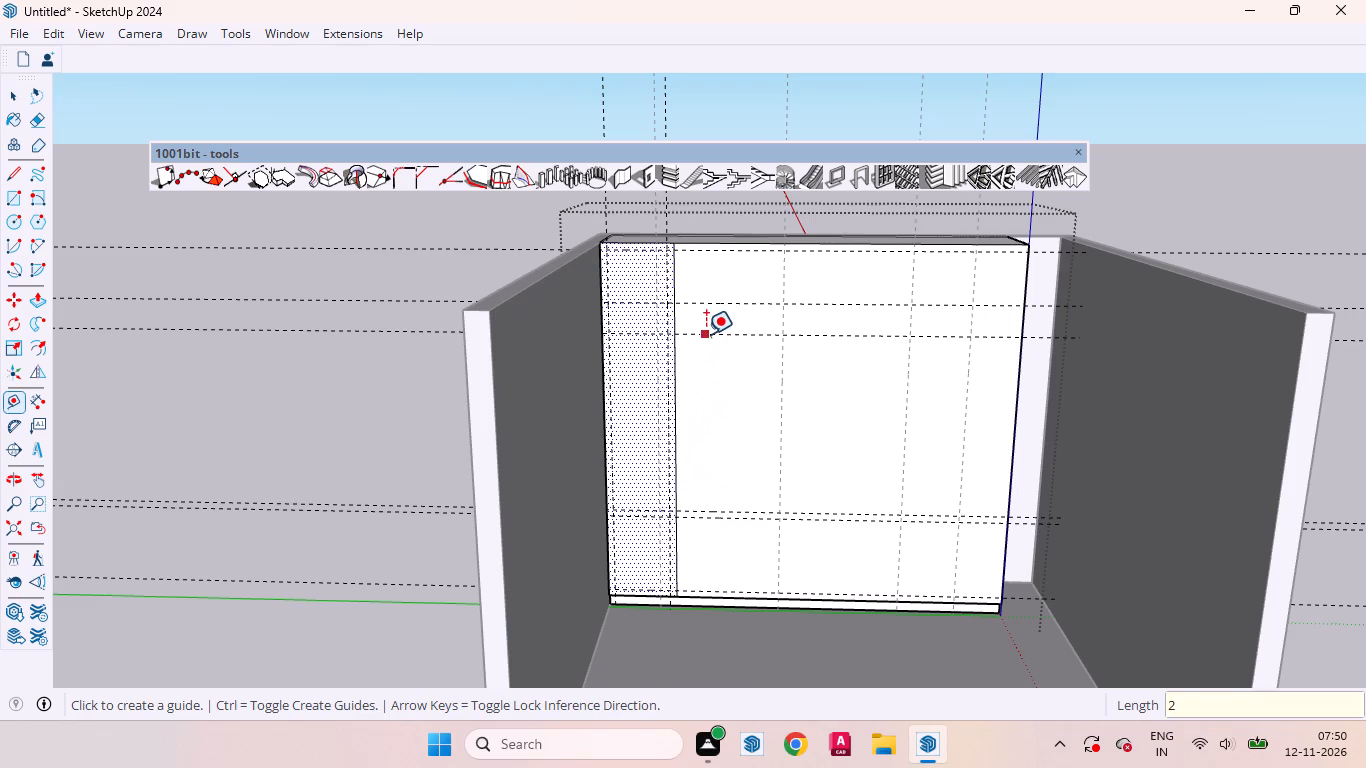
click(706, 333)
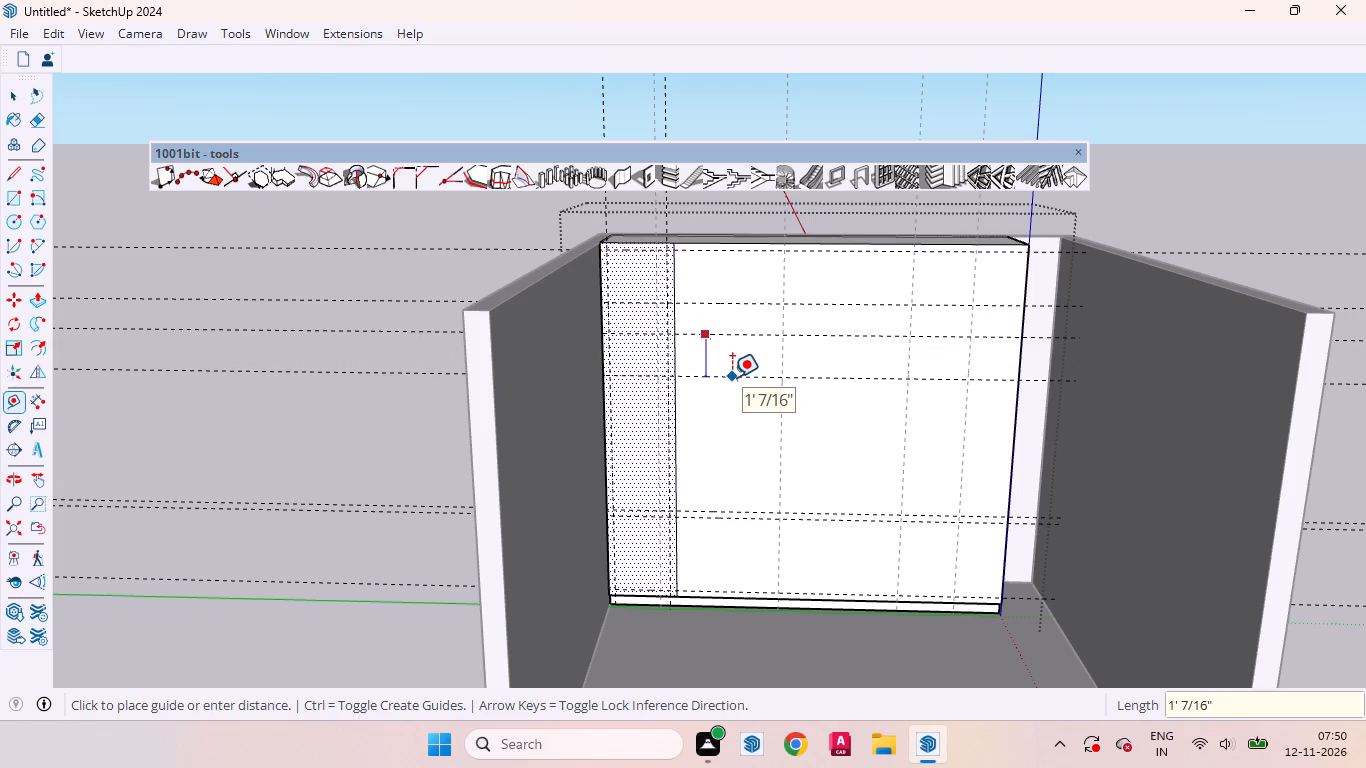
key(2)
key(Return)
key(space)
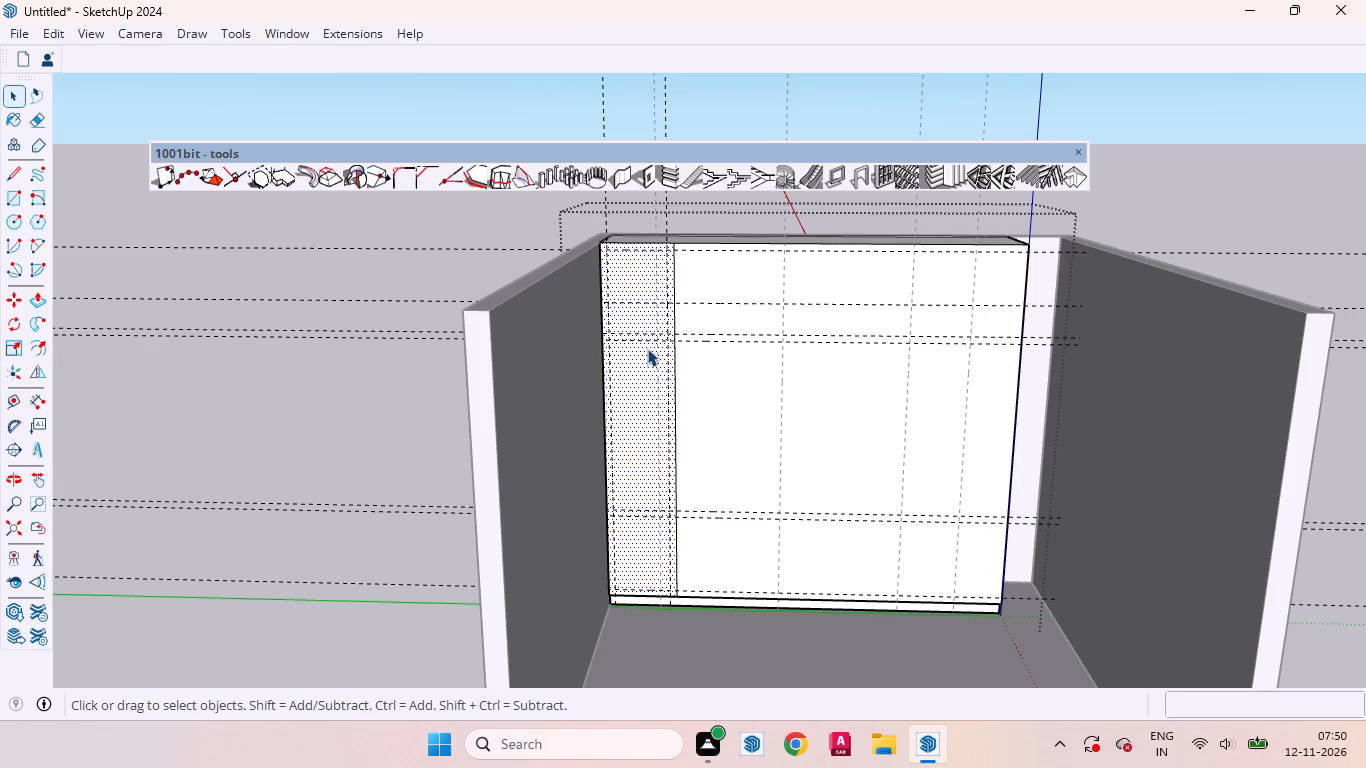
Draw three stacked rectangles on the narrow panel between the guides: 1'5" x 2' at top and bottom, 1'5" x 4'4" in the middle.
key(r)
scroll(617, 252, up, 6)
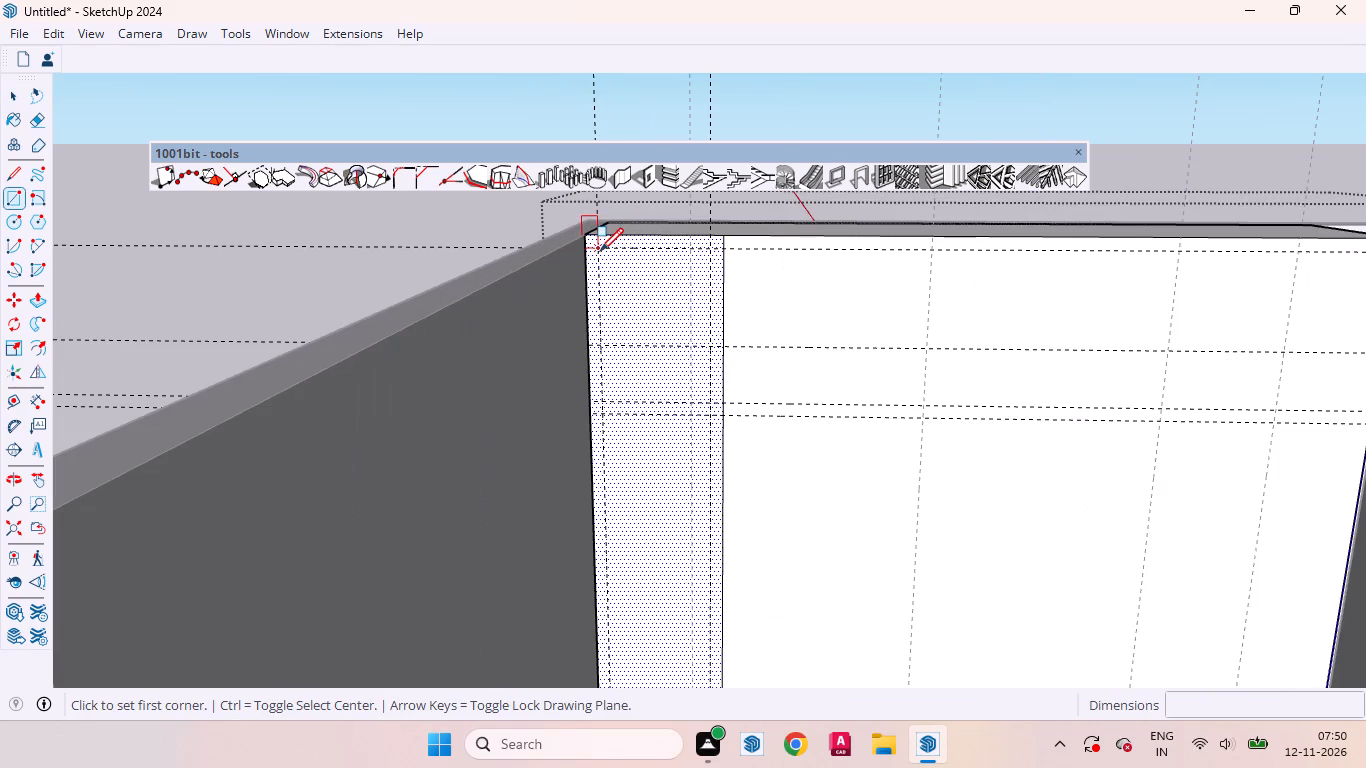
click(600, 251)
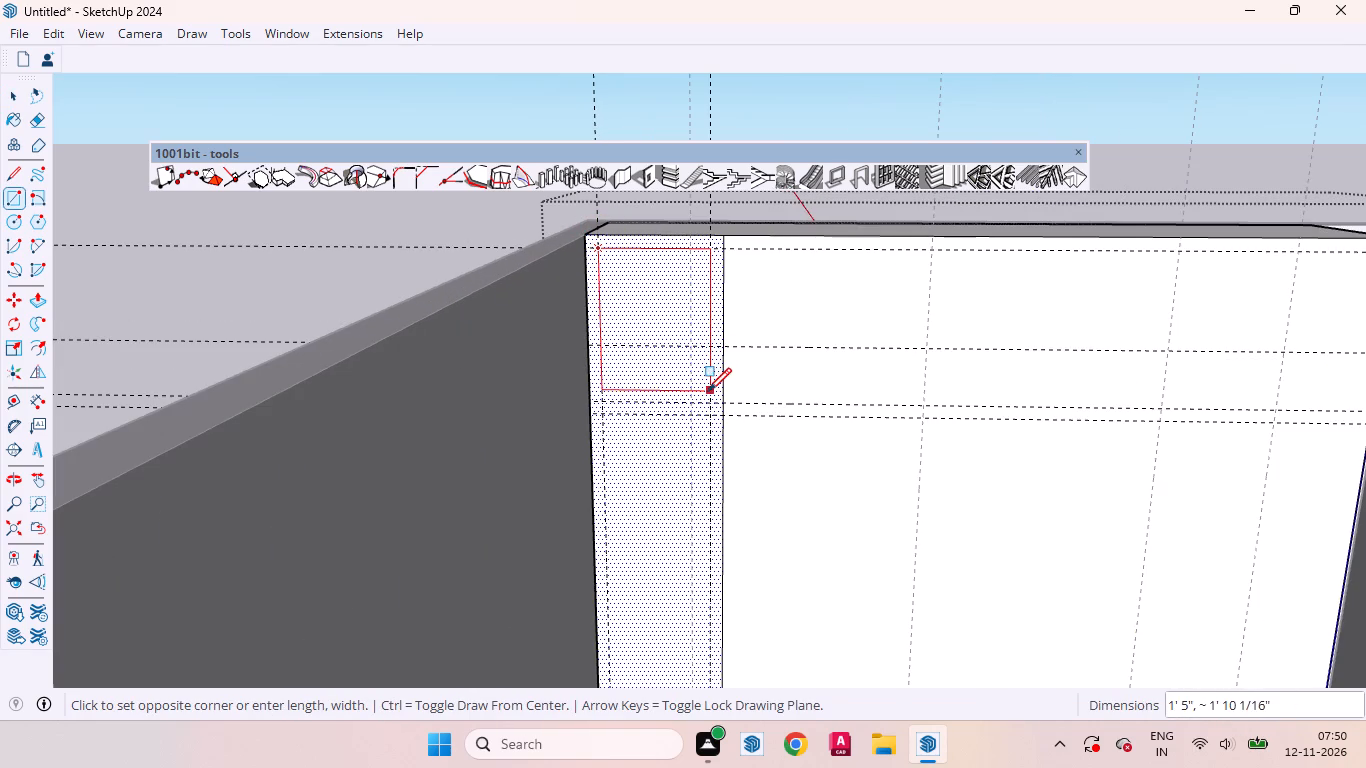
click(710, 400)
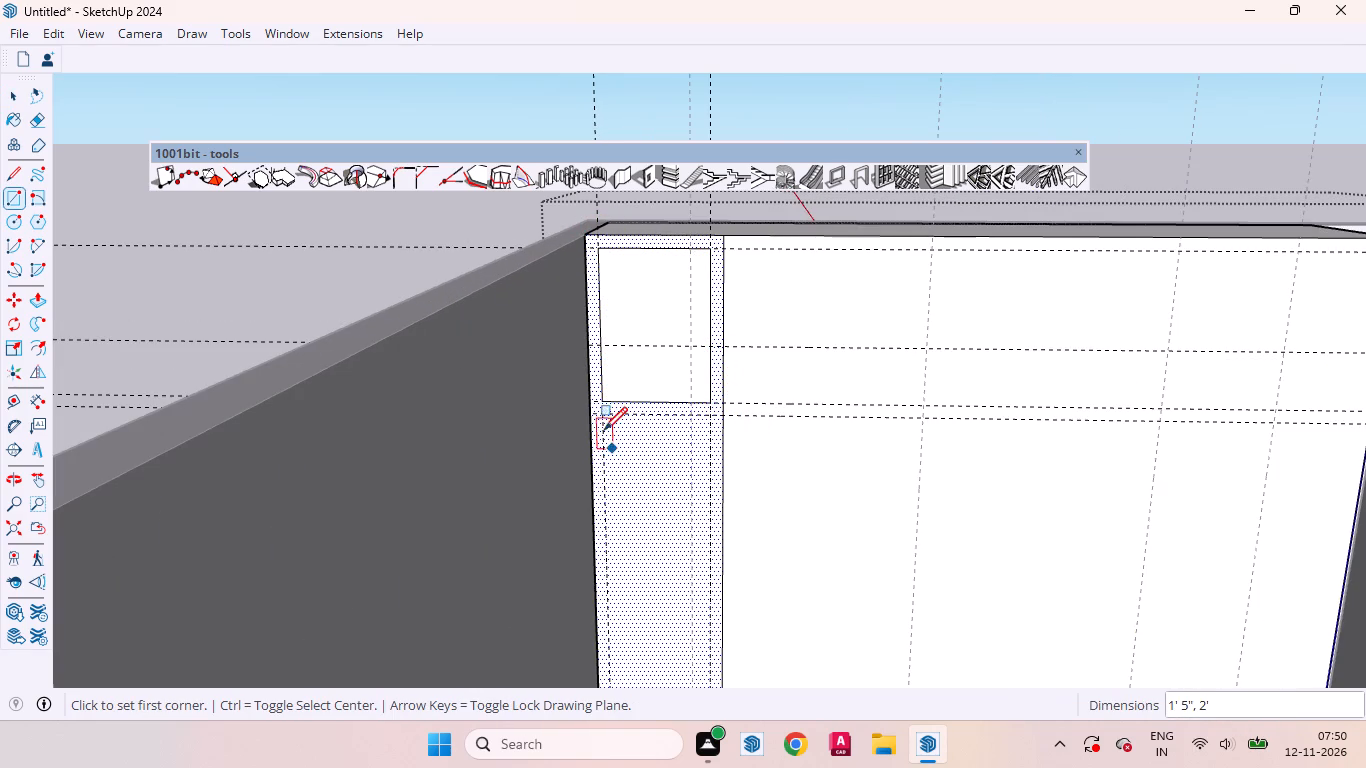
click(602, 418)
scroll(655, 504, down, 5)
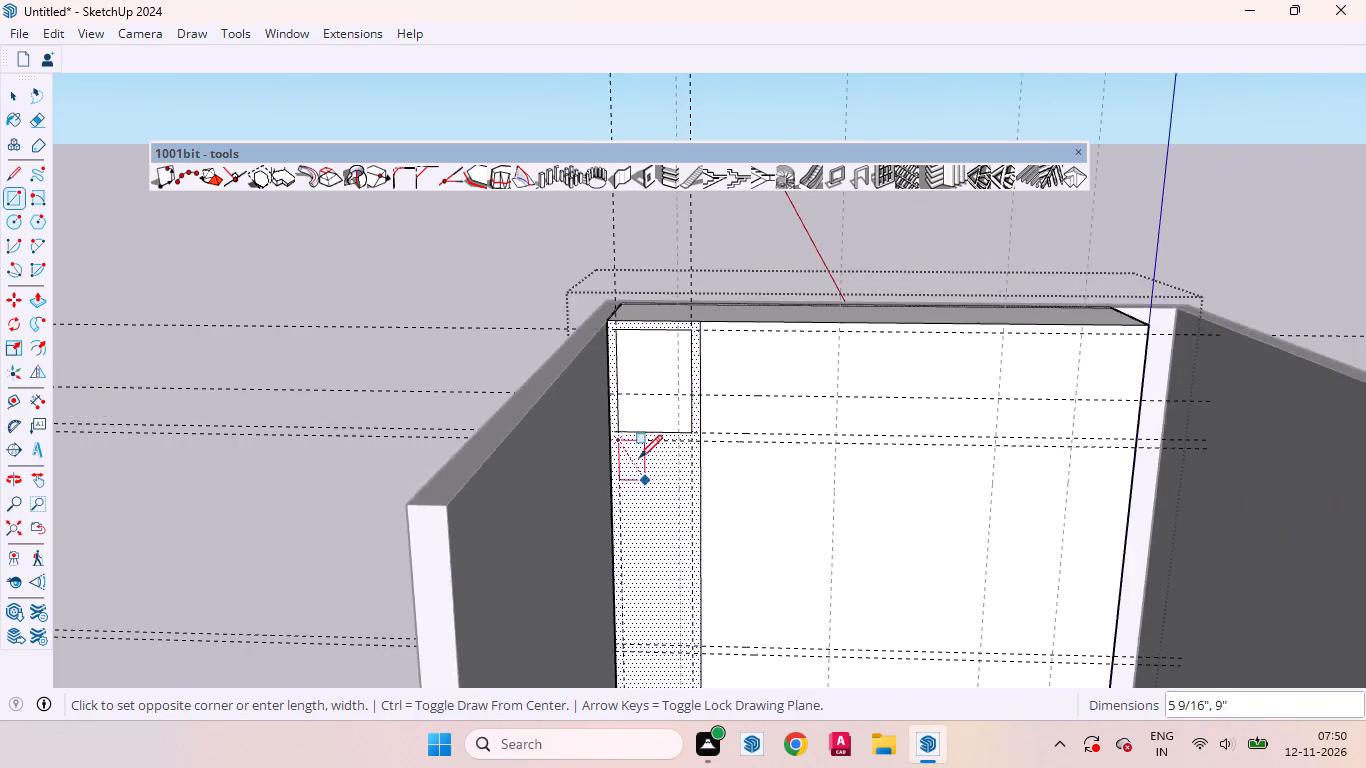
scroll(639, 458, down, 4)
scroll(670, 572, up, 5)
click(679, 594)
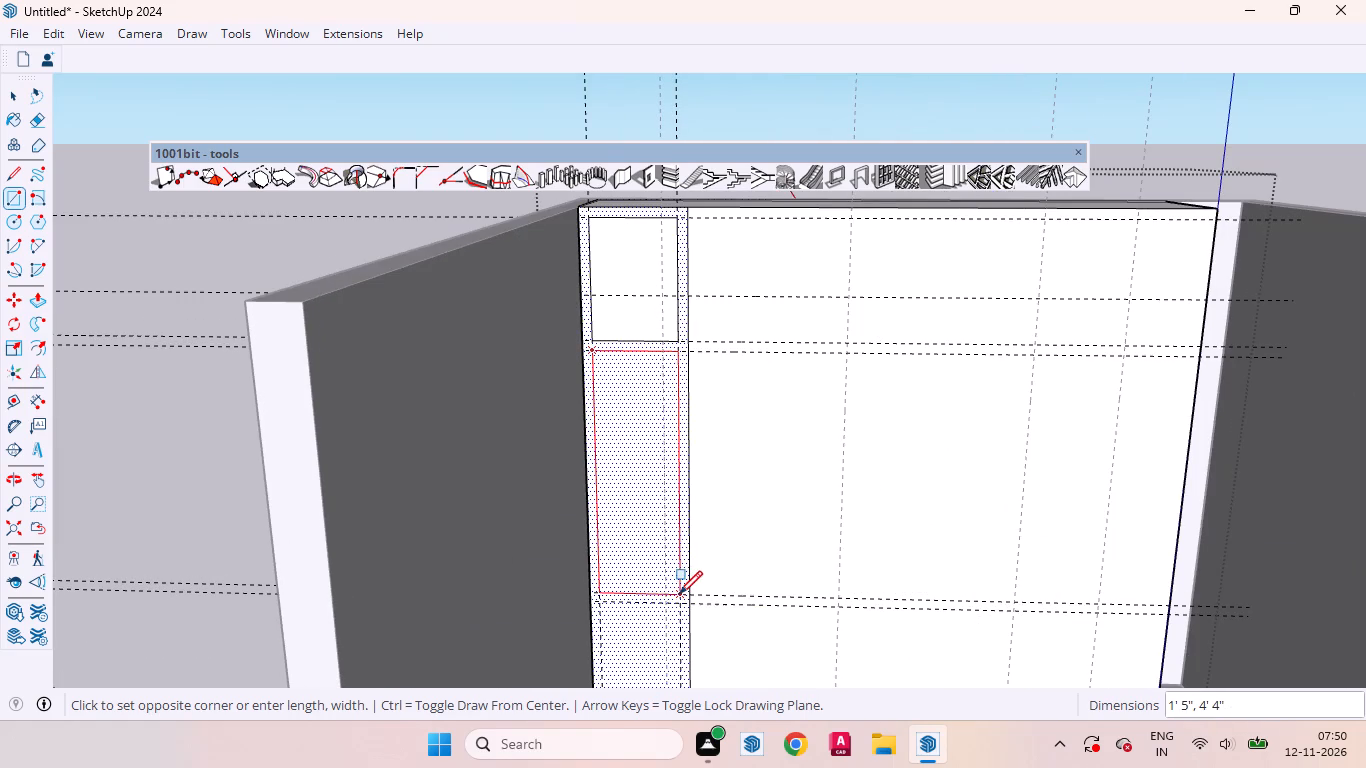
scroll(627, 381, down, 8)
scroll(678, 544, up, 10)
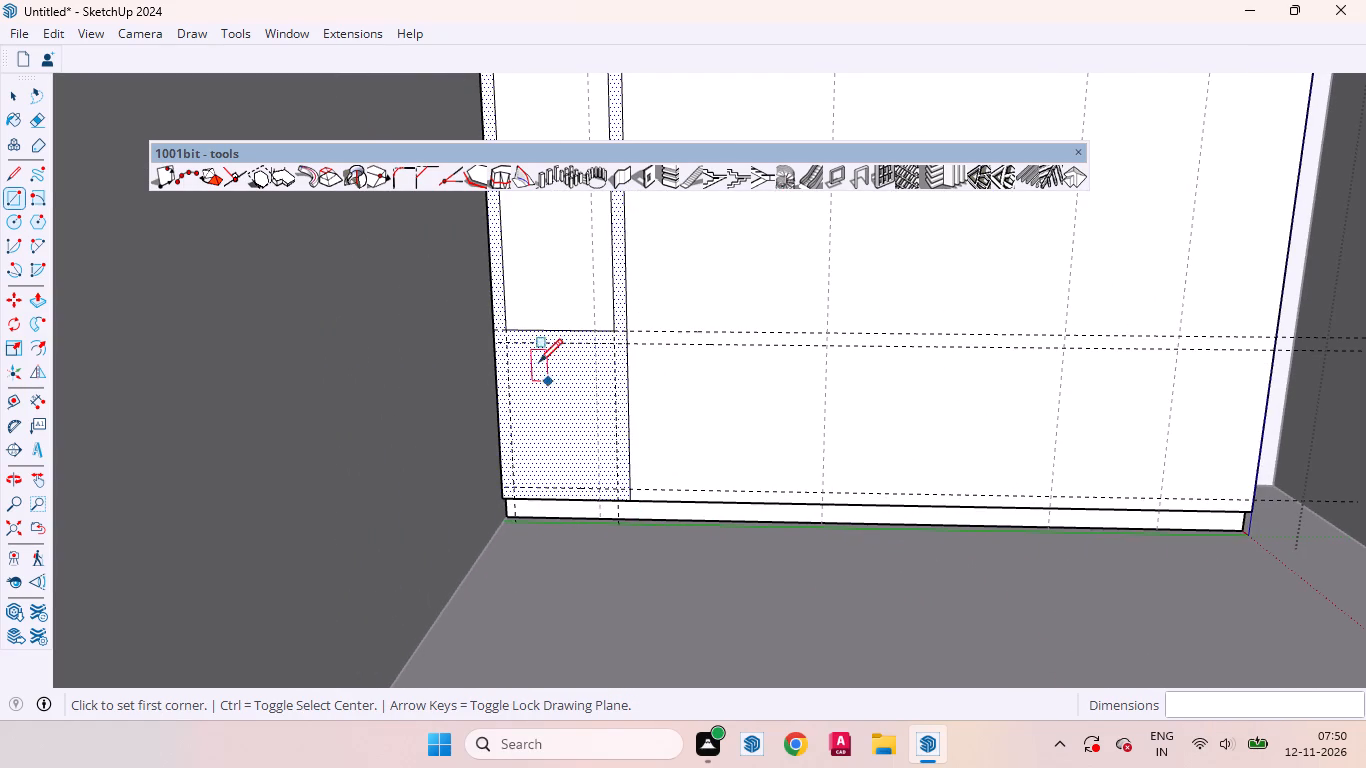
click(510, 342)
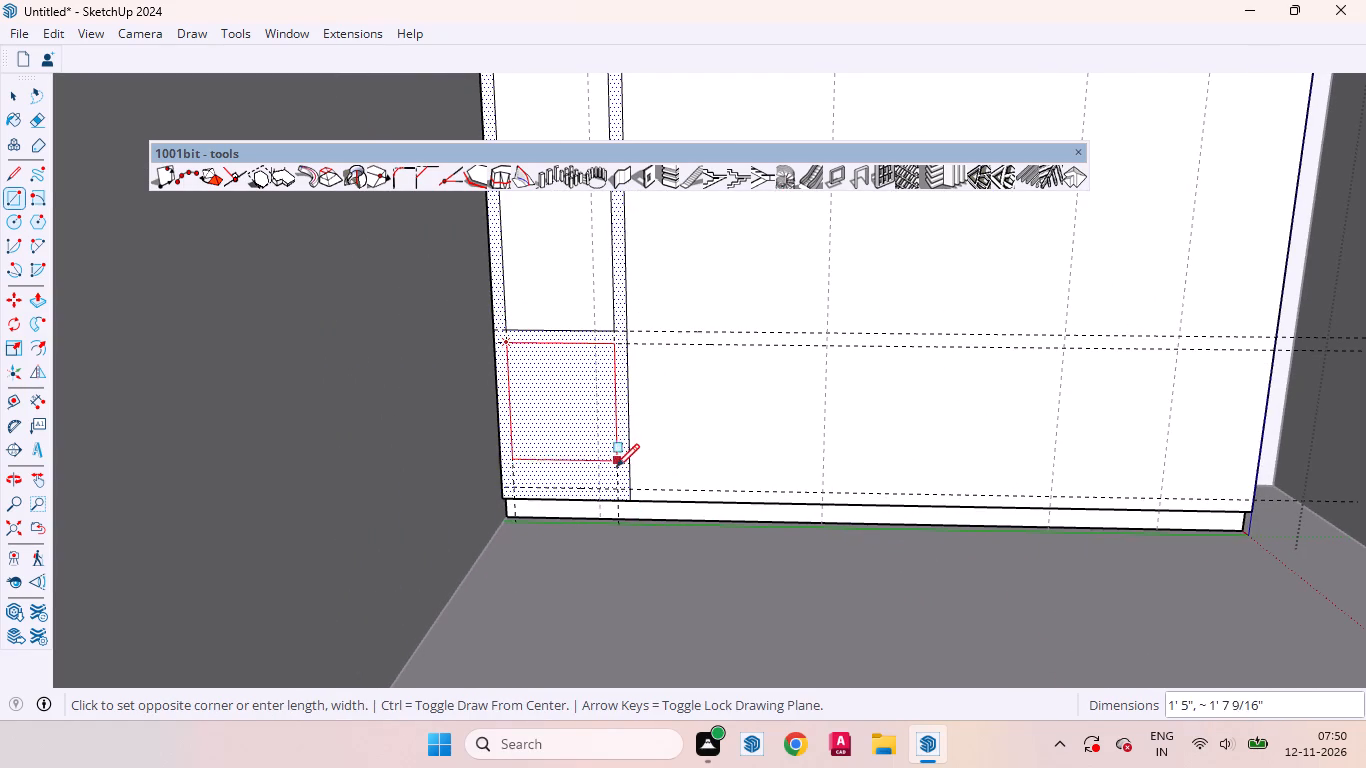
click(617, 487)
key(space)
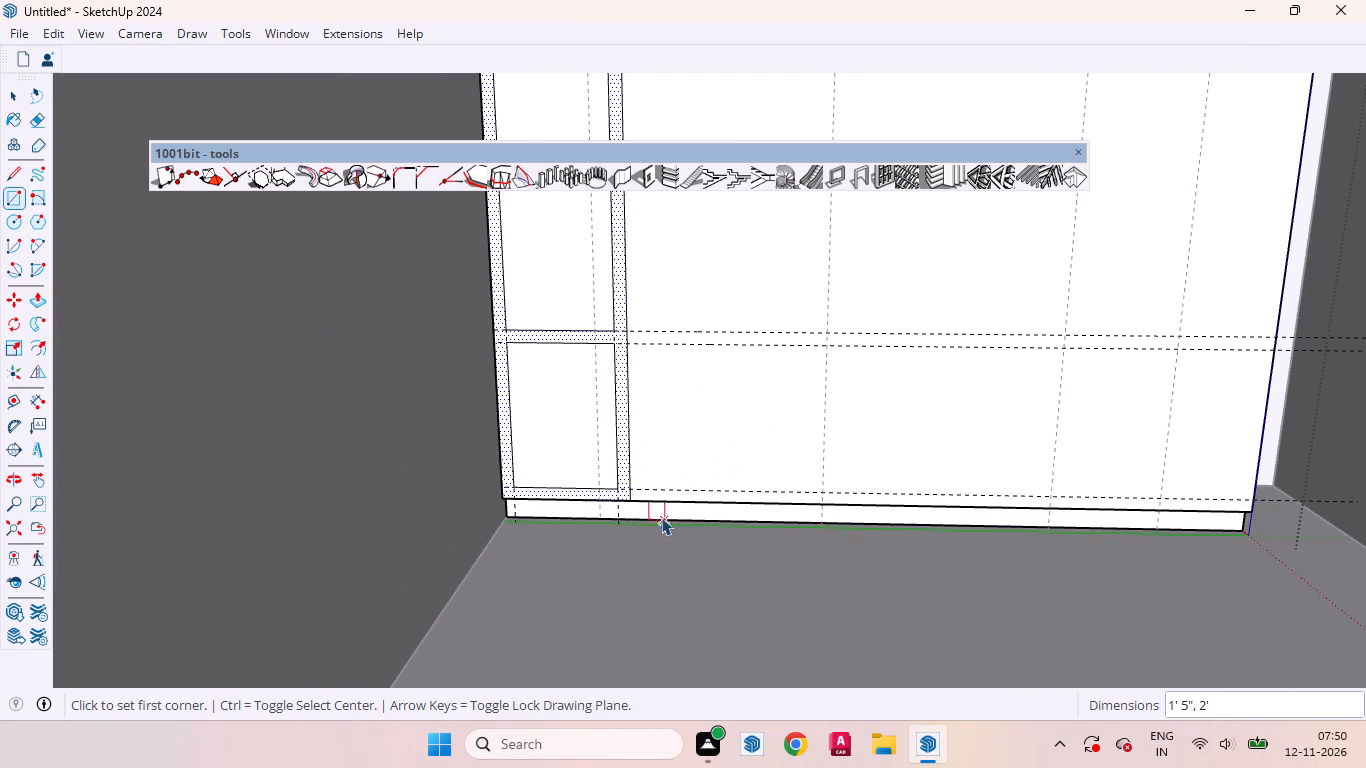
Place vertical guides 2" inside the left and right edges of the stacked rectangles on the narrow panel.
scroll(688, 556, down, 7)
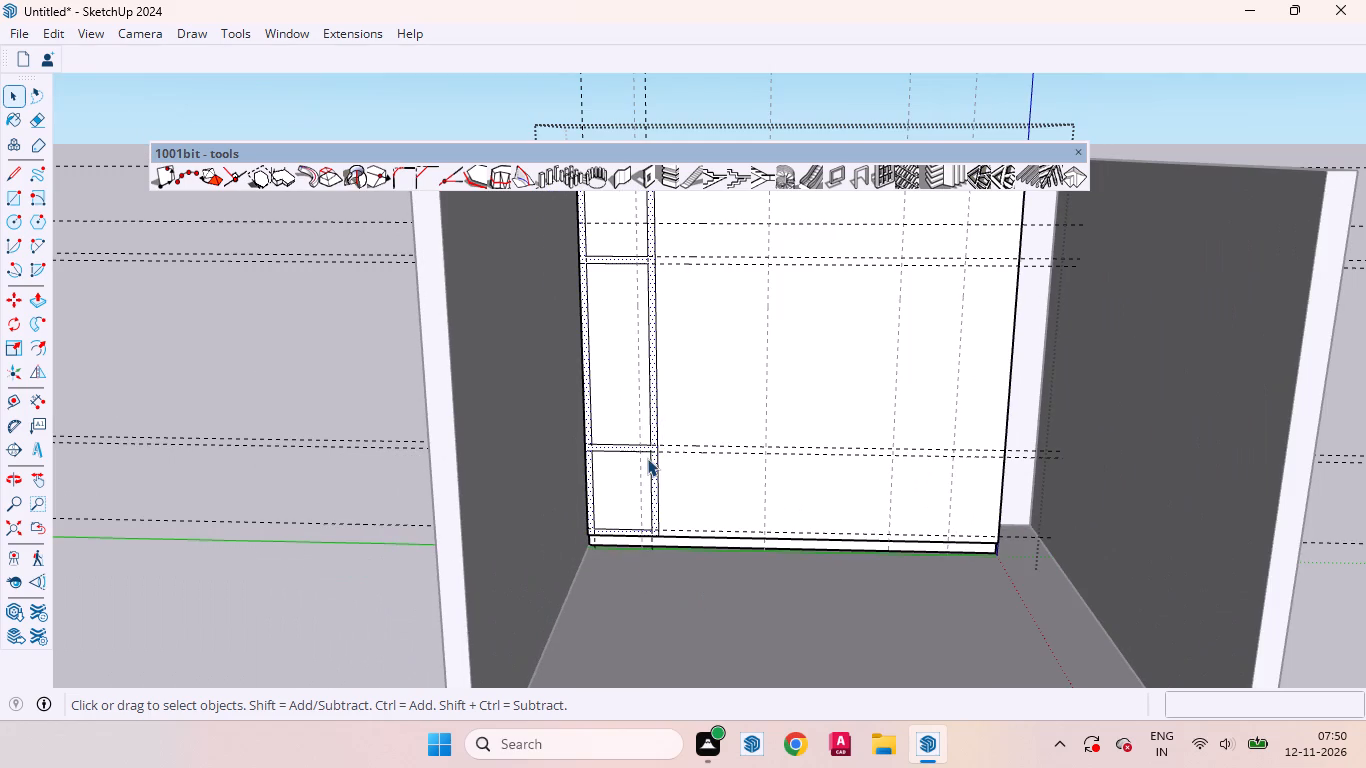
key(t)
scroll(622, 425, up, 4)
click(573, 343)
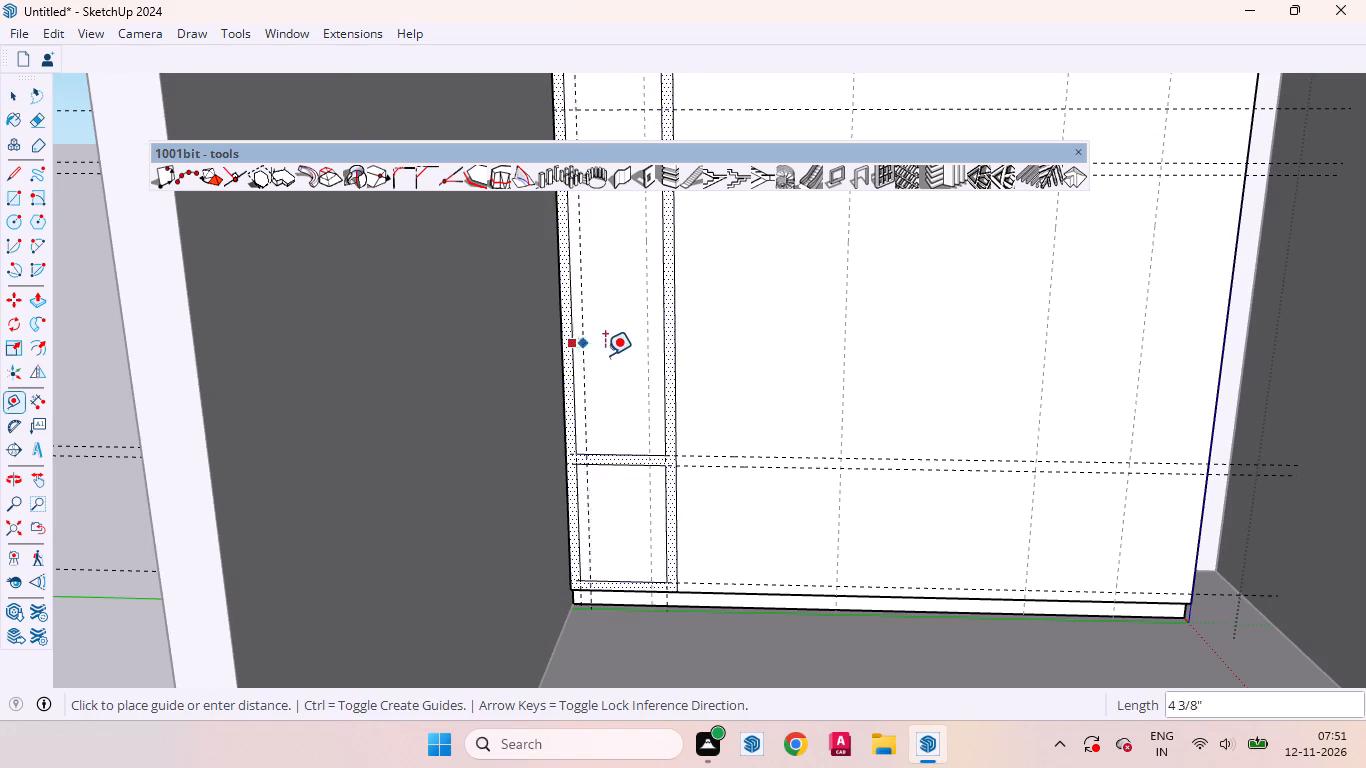
key(2)
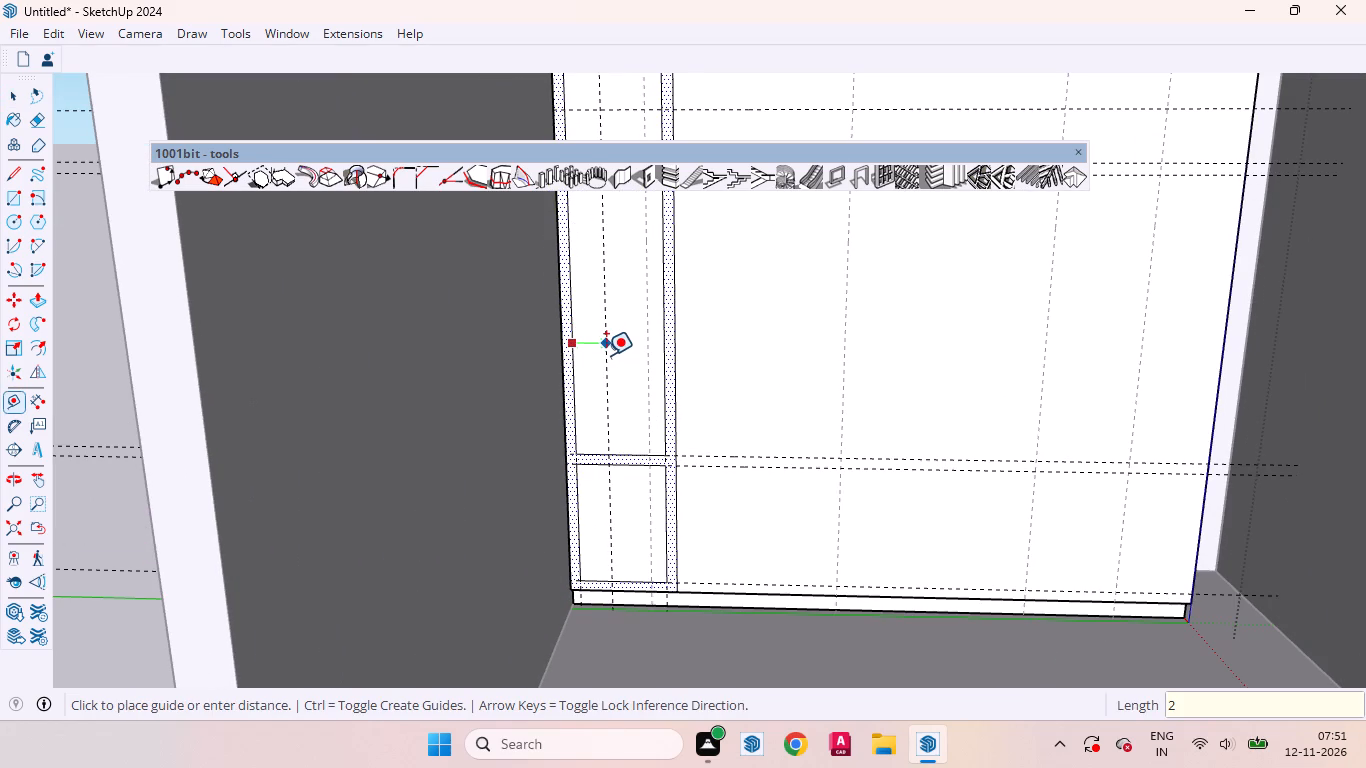
key(Return)
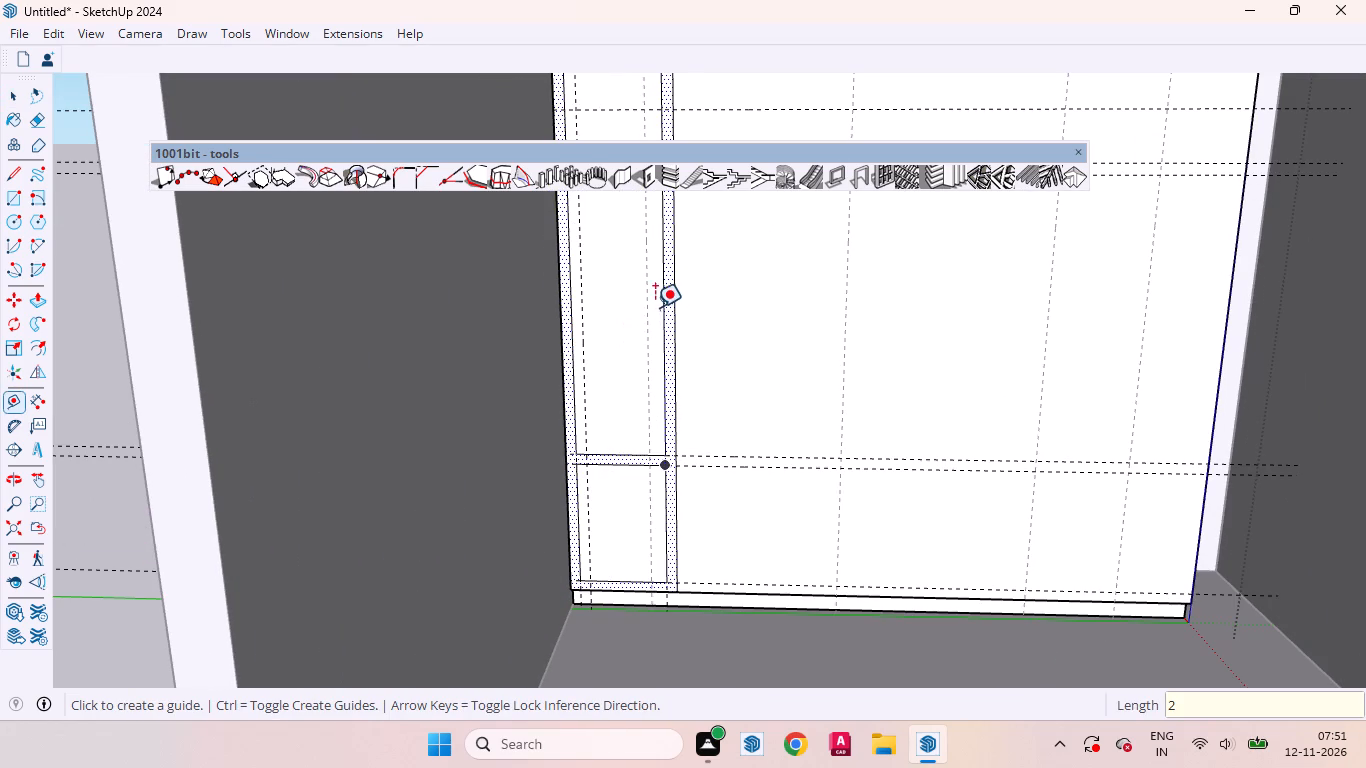
click(660, 301)
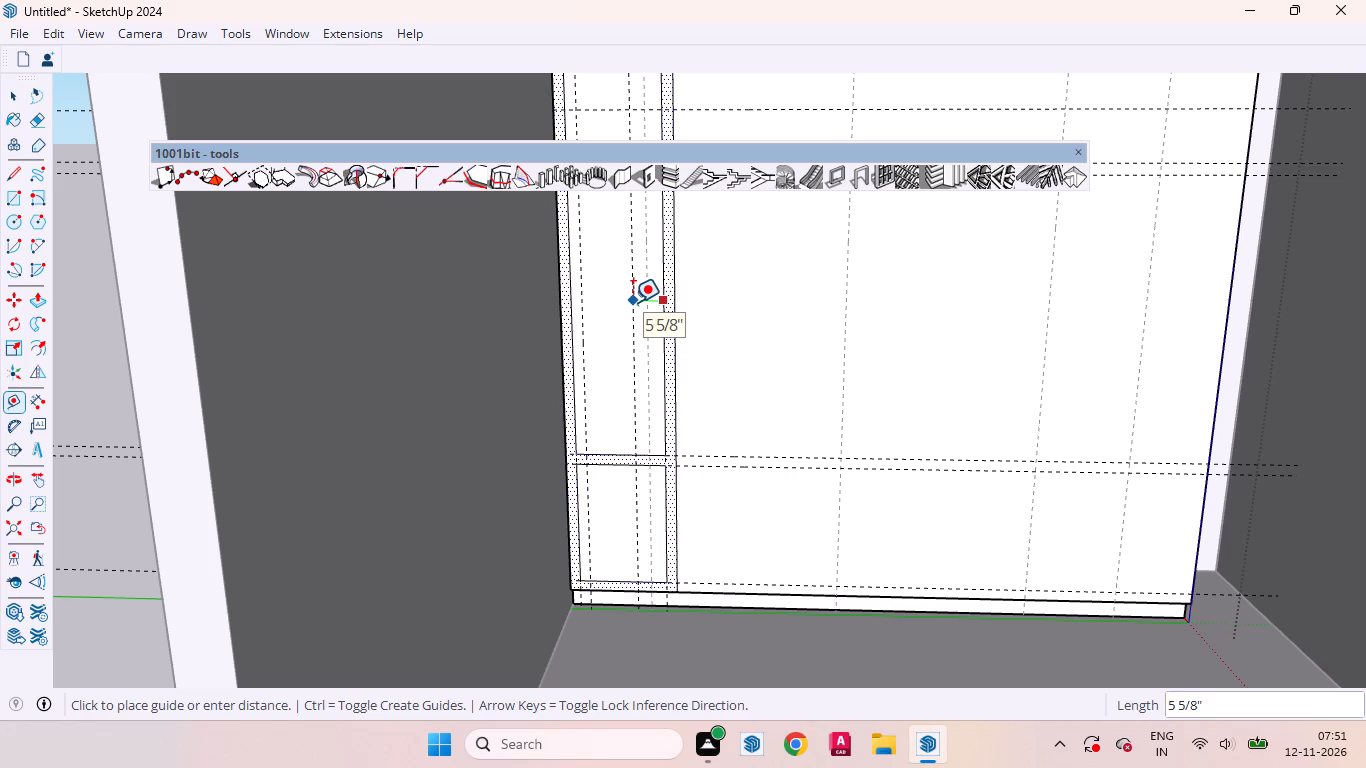
key(2)
key(Return)
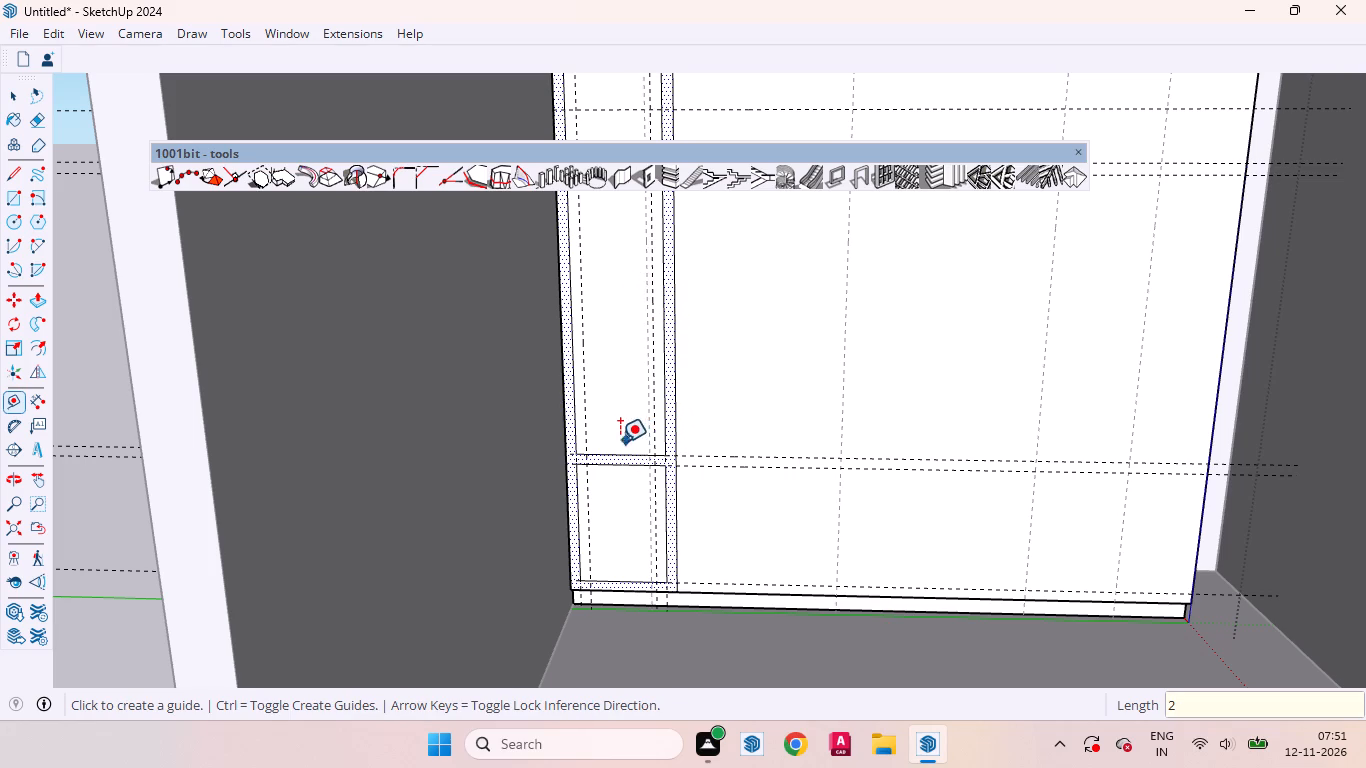
Place horizontal guides 2" above and 2" below the strip separating the middle and bottom rectangles.
scroll(614, 446, up, 5)
click(647, 458)
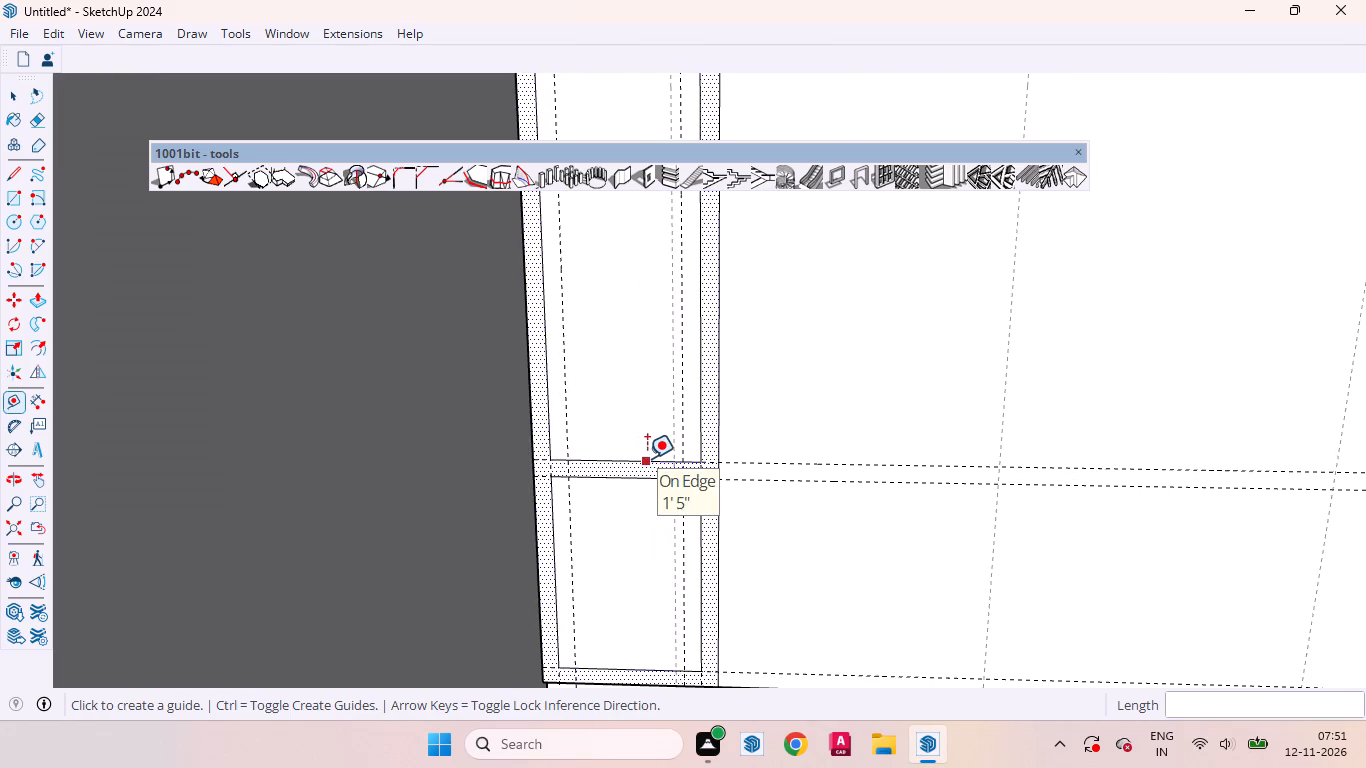
key(2)
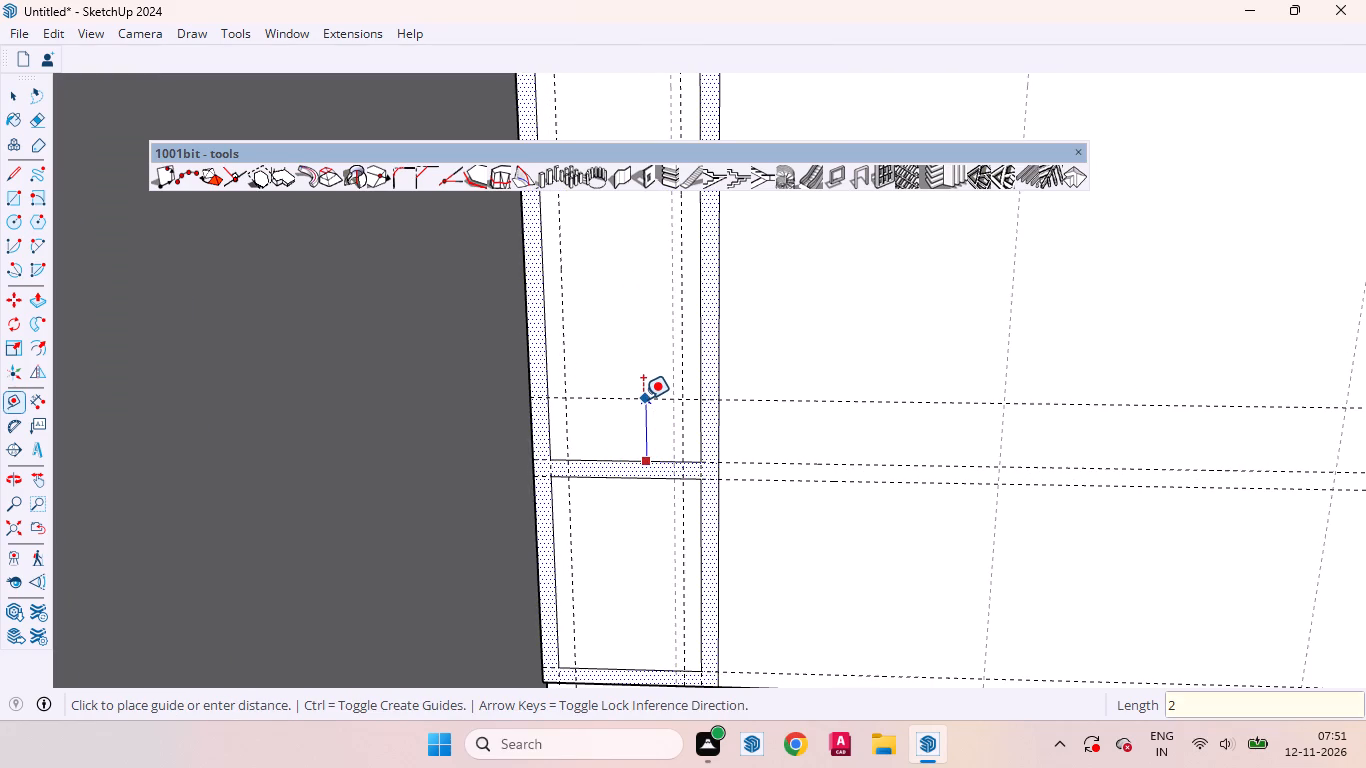
key(Return)
scroll(650, 503, up, 4)
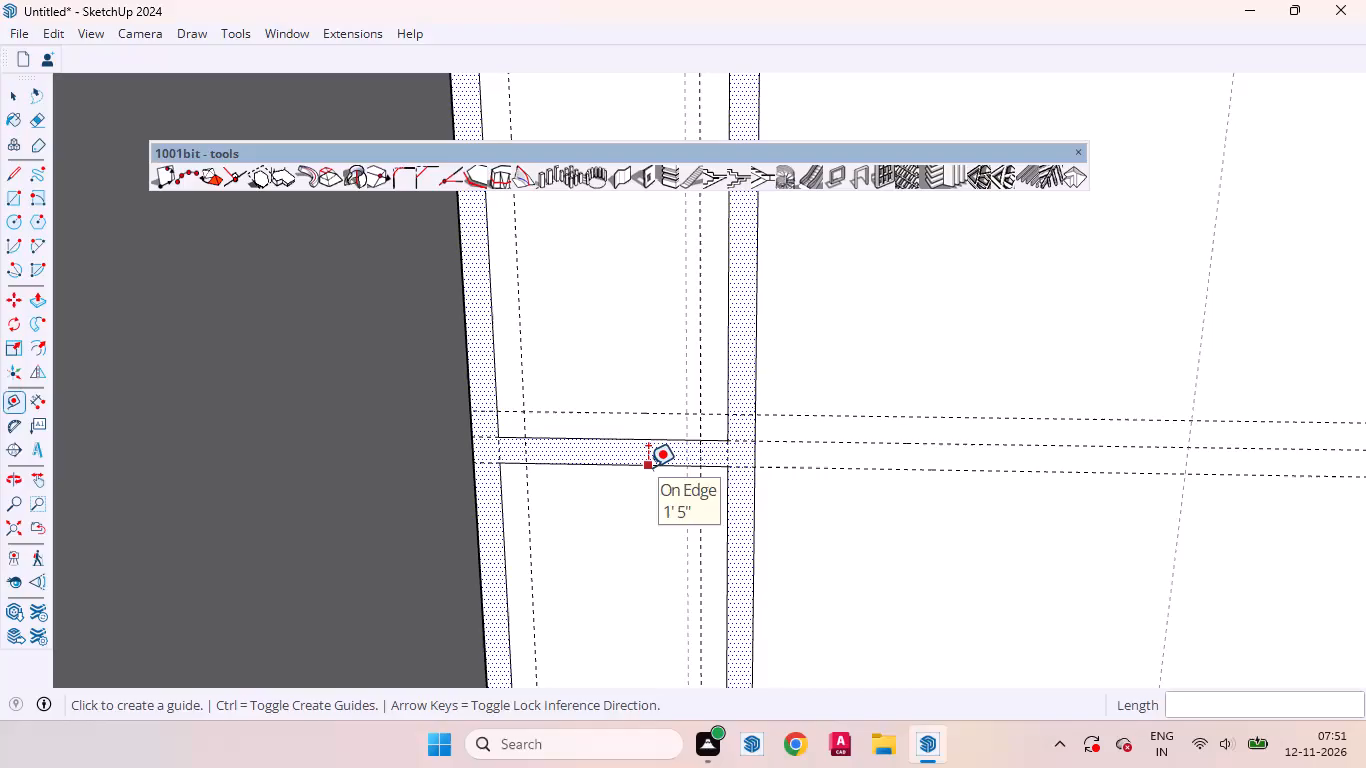
click(648, 467)
key(2)
key(Return)
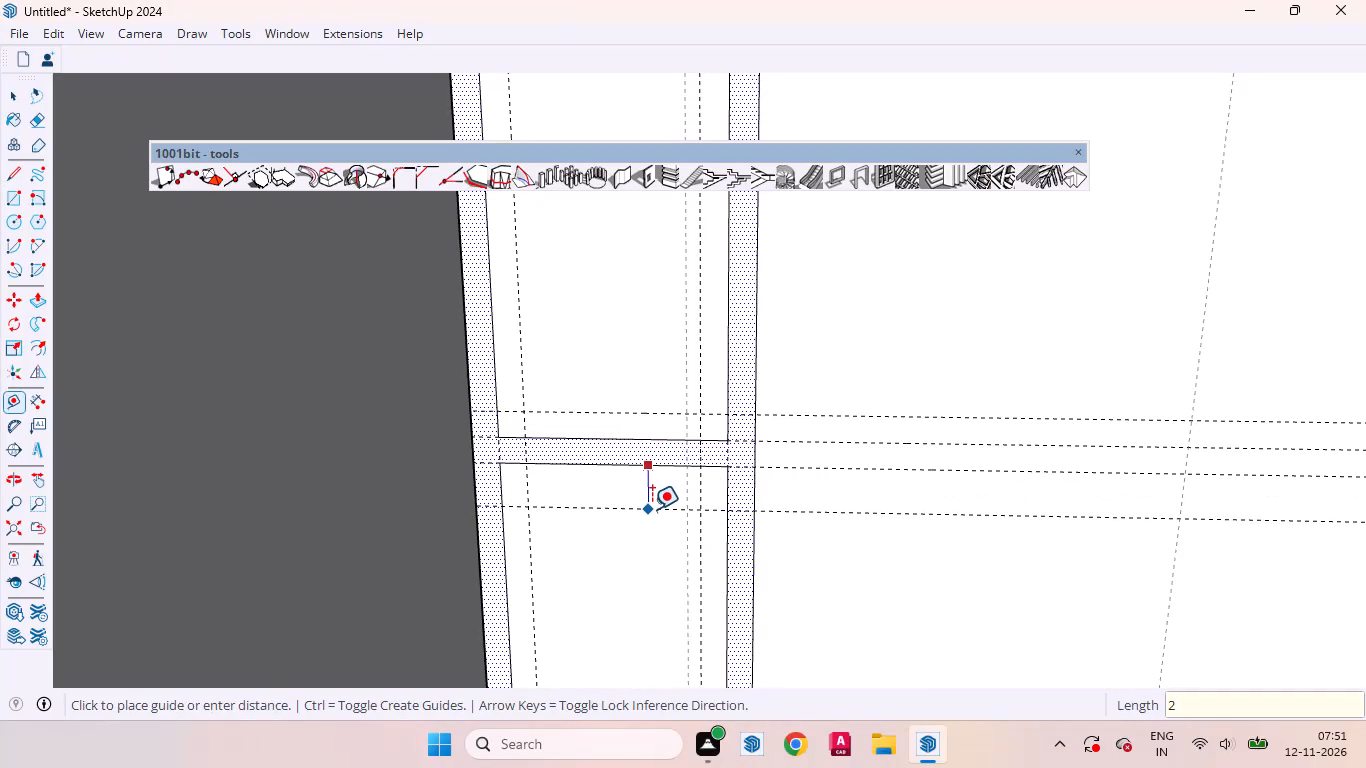
Place a horizontal guide 2" above the bottom edge of the bottom rectangle.
scroll(651, 474, down, 9)
scroll(660, 633, up, 5)
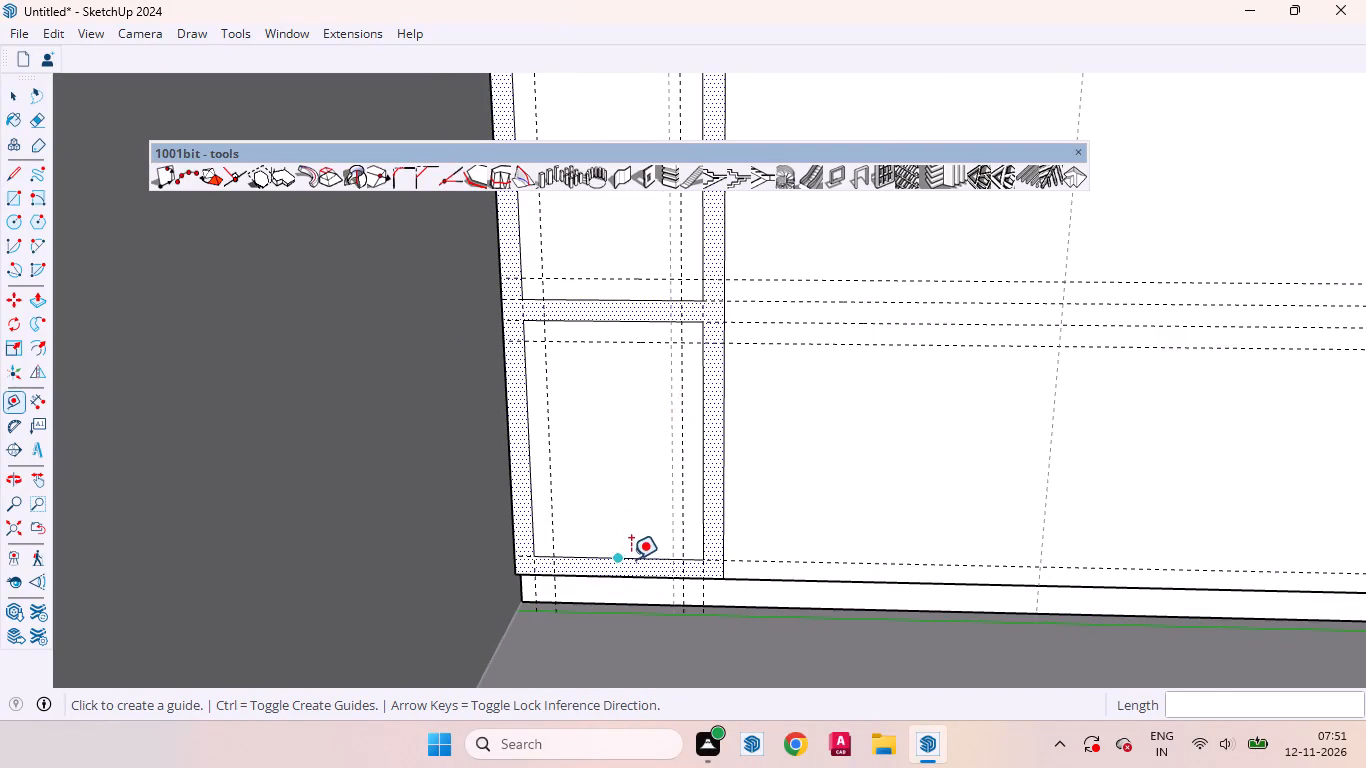
click(636, 560)
key(2)
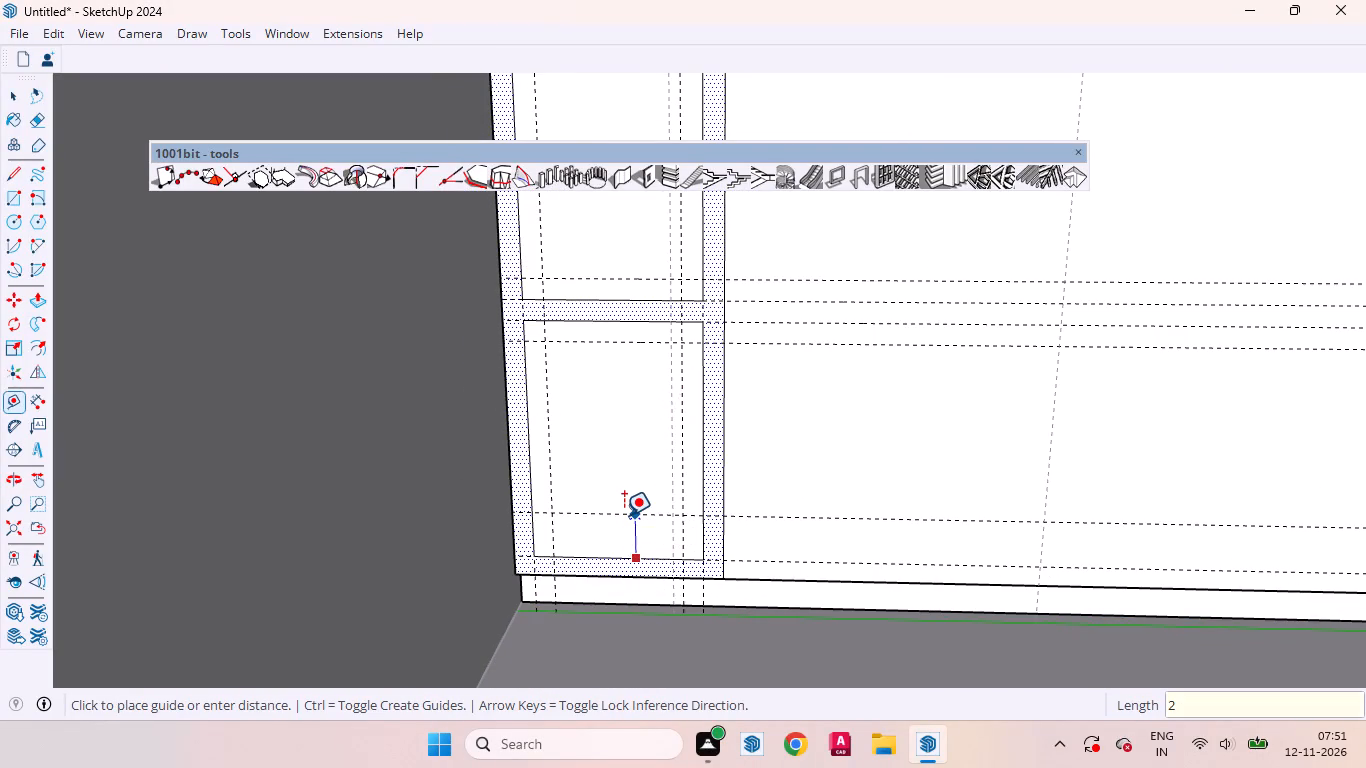
key(Return)
Place horizontal guides 2" below and 2" above the strip separating the top and middle rectangles.
scroll(650, 676, down, 13)
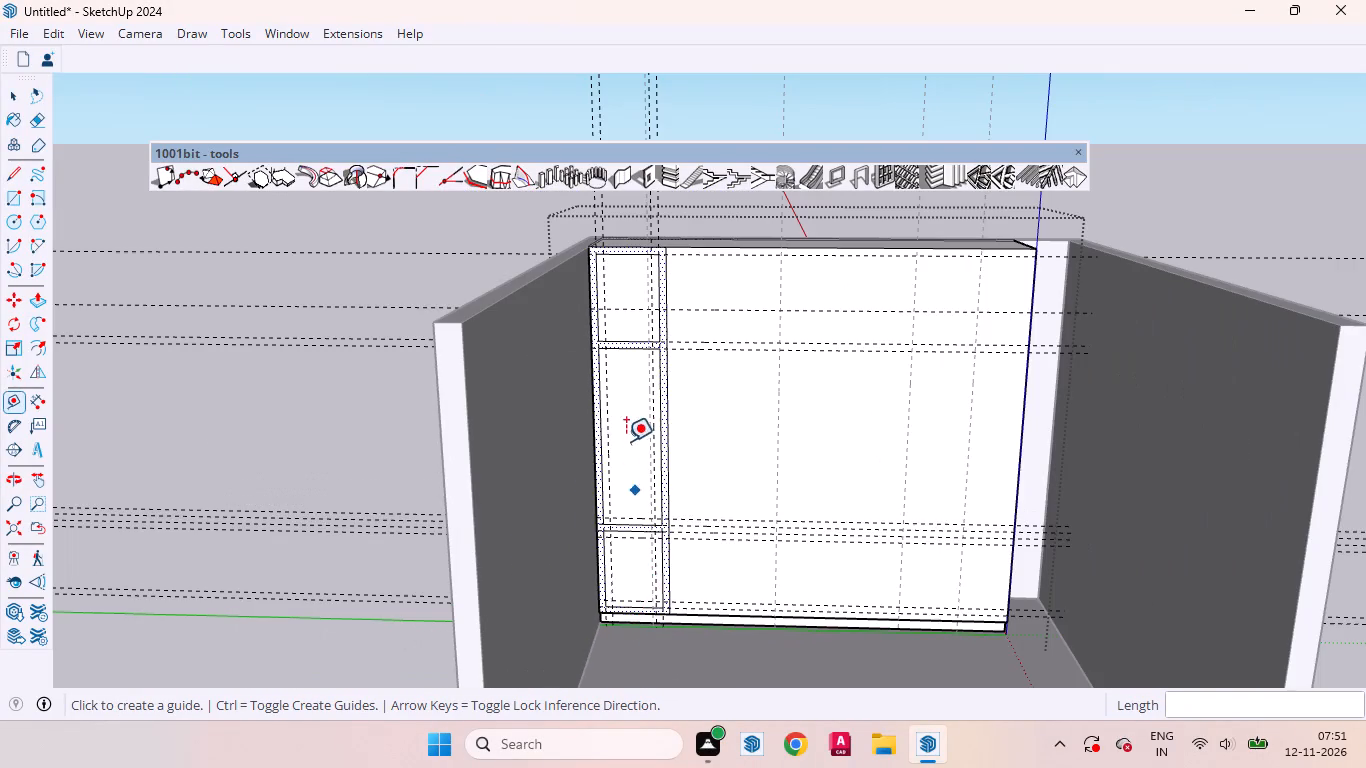
scroll(620, 355, up, 4)
click(653, 346)
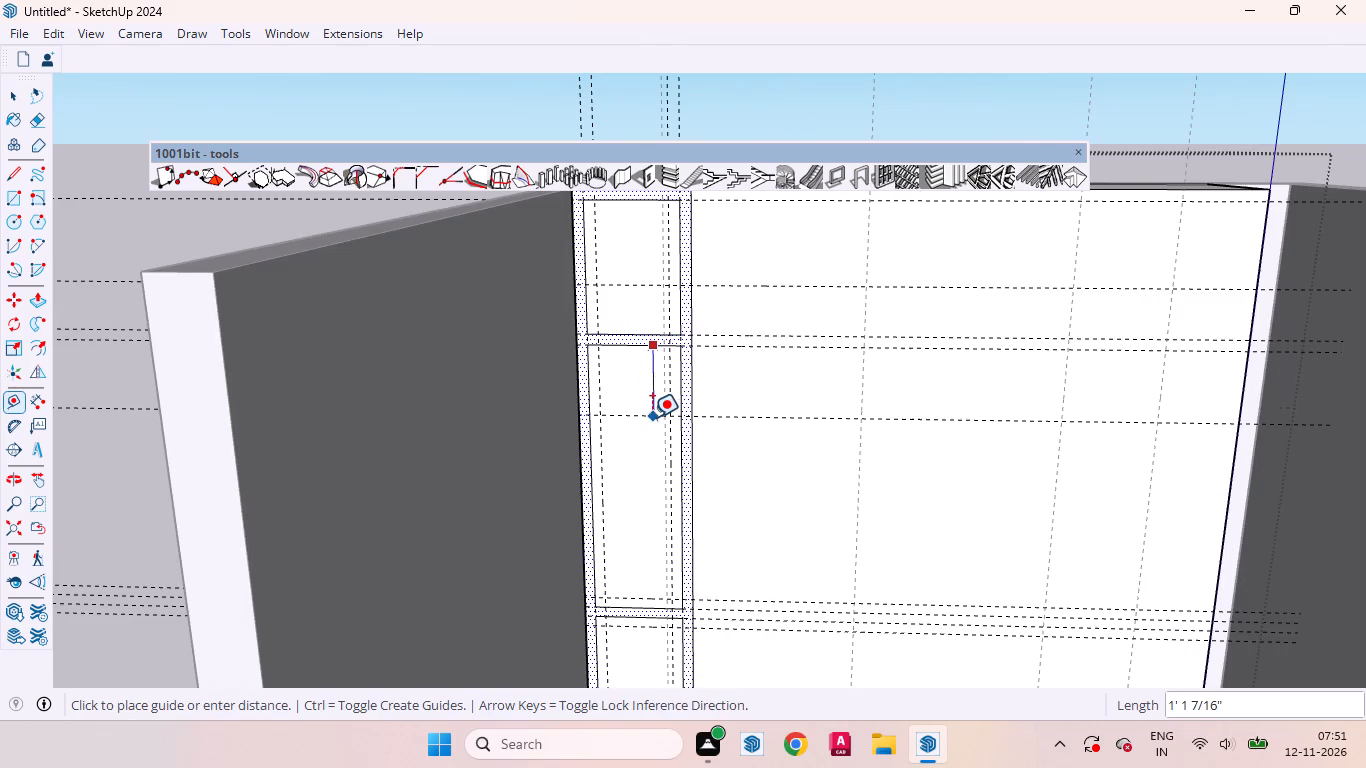
key(2)
key(Return)
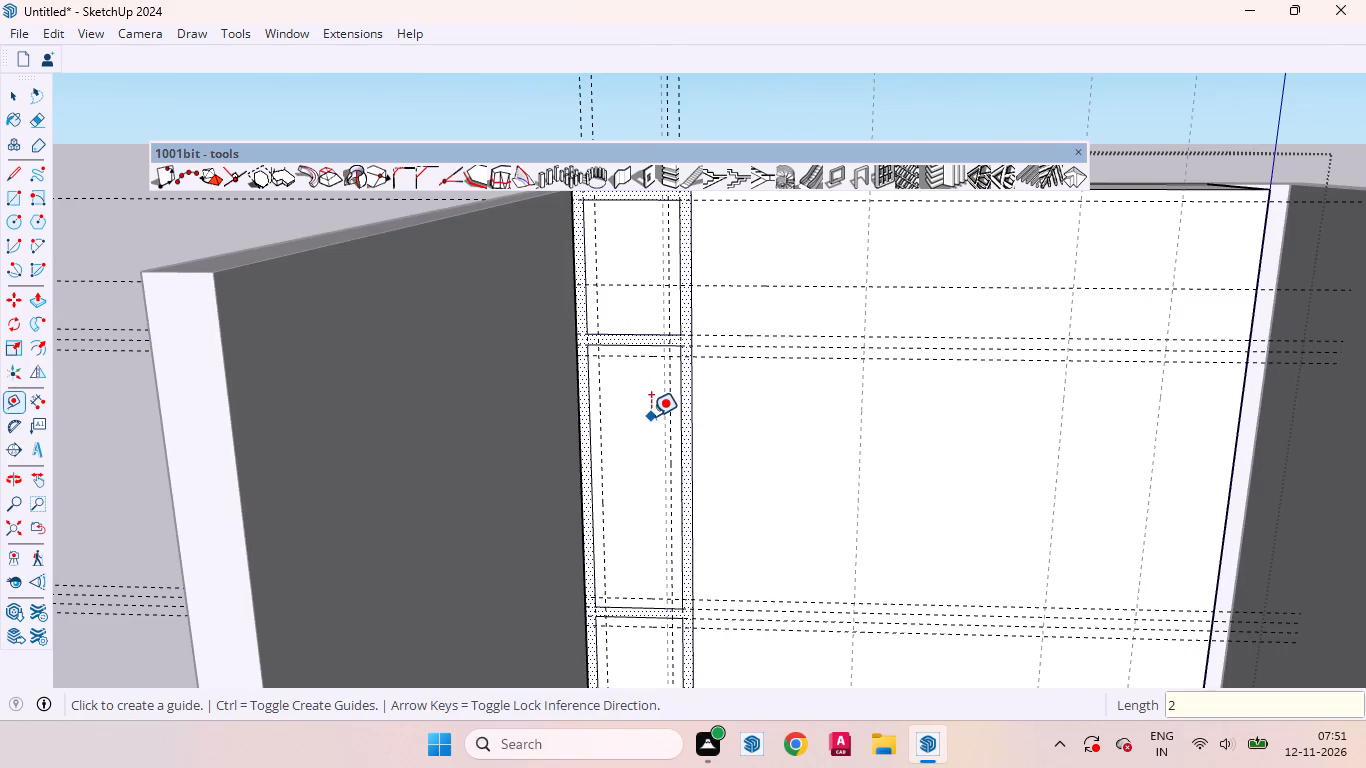
scroll(643, 341, up, 3)
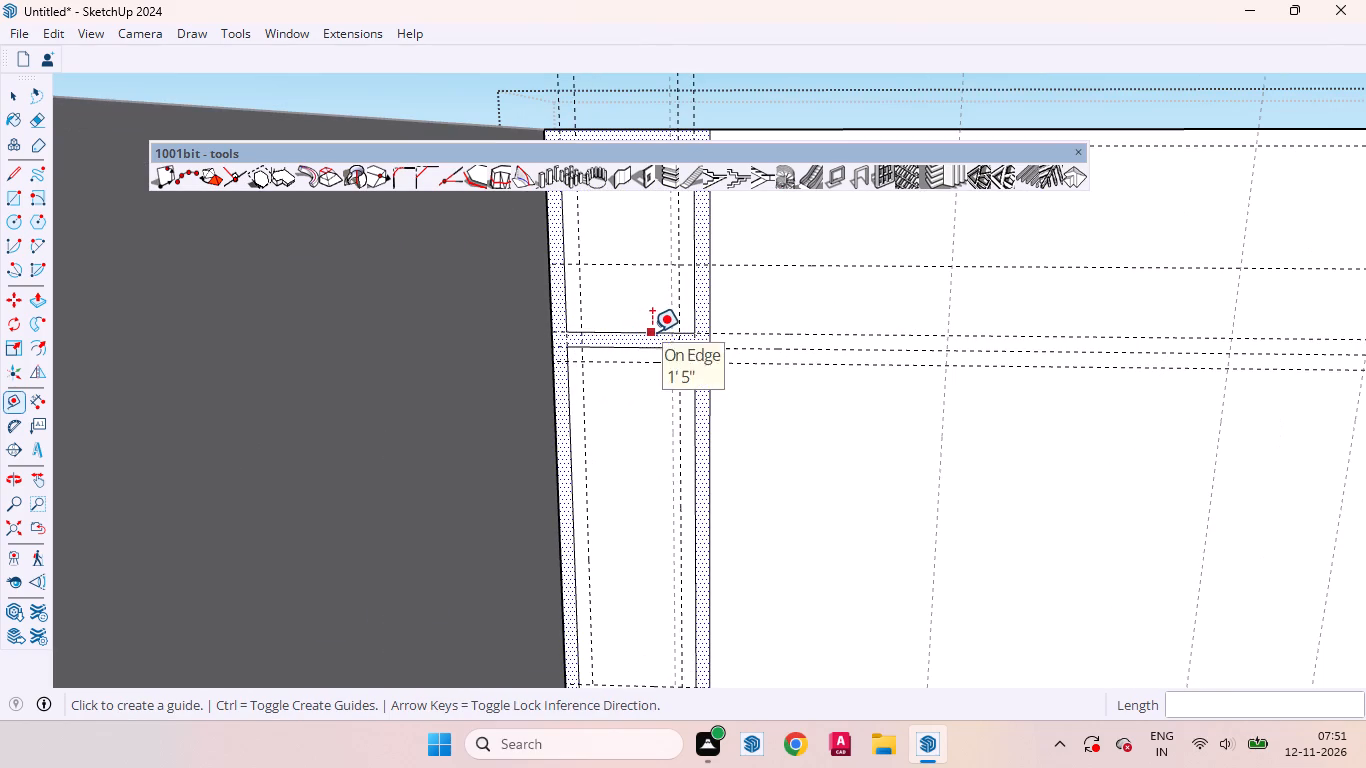
click(652, 332)
key(2)
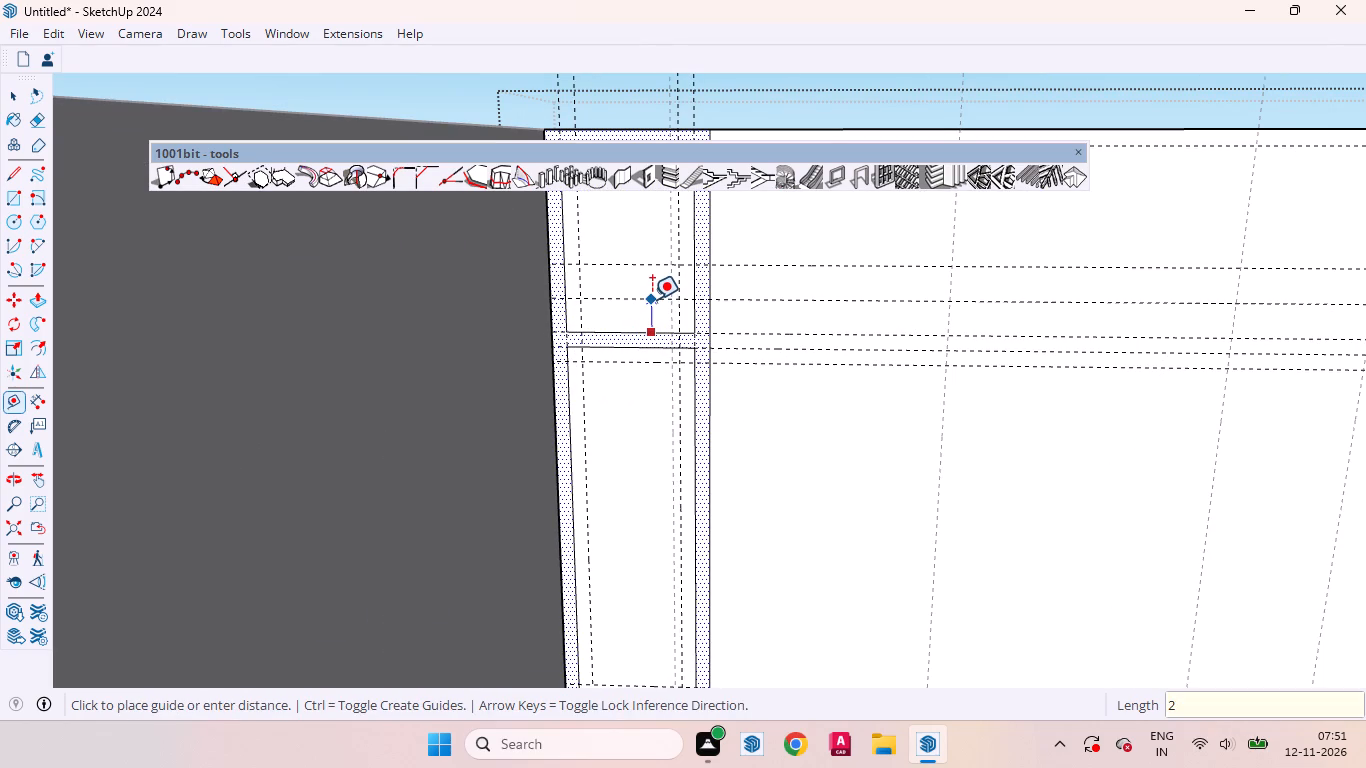
key(shift+Return)
Place a horizontal guide 2" below the top edge of the top rectangle.
scroll(687, 478, down, 4)
scroll(657, 259, up, 4)
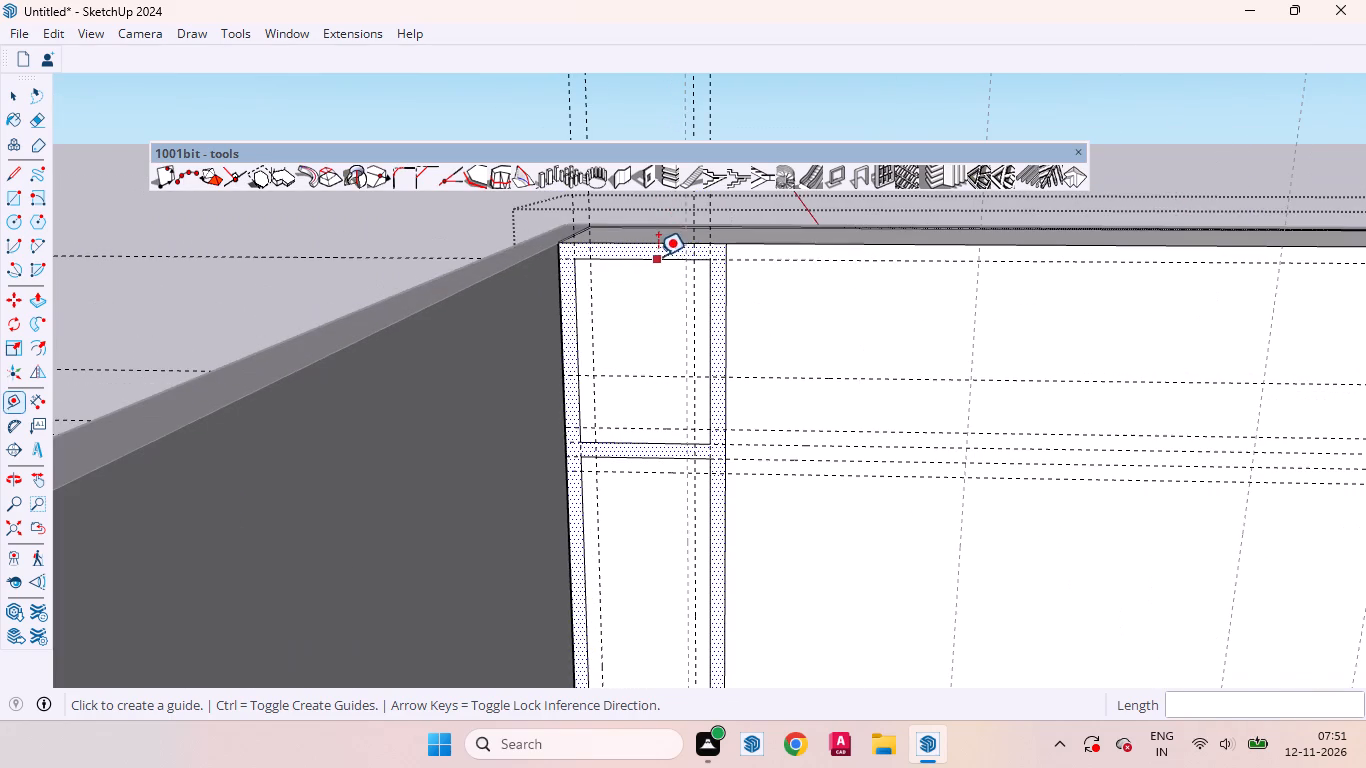
click(672, 259)
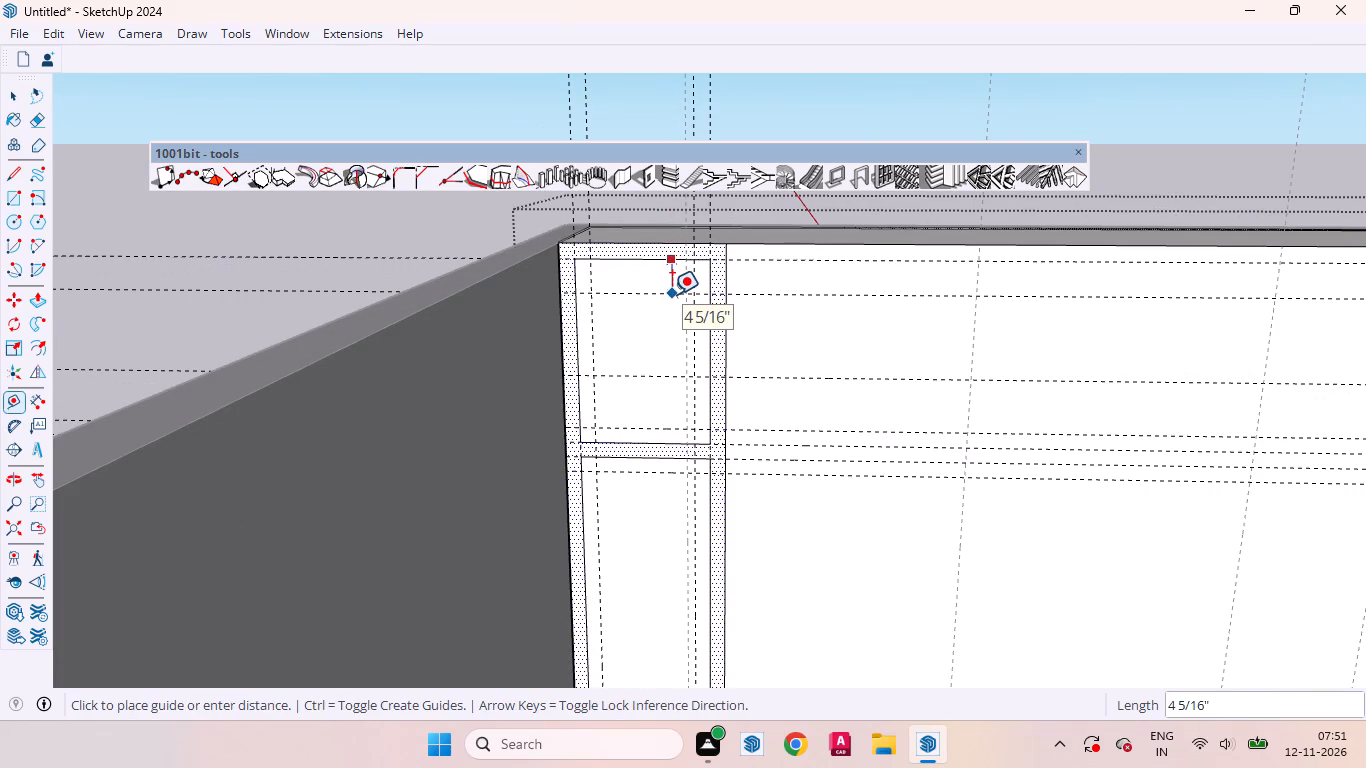
key(2)
key(Return)
key(space)
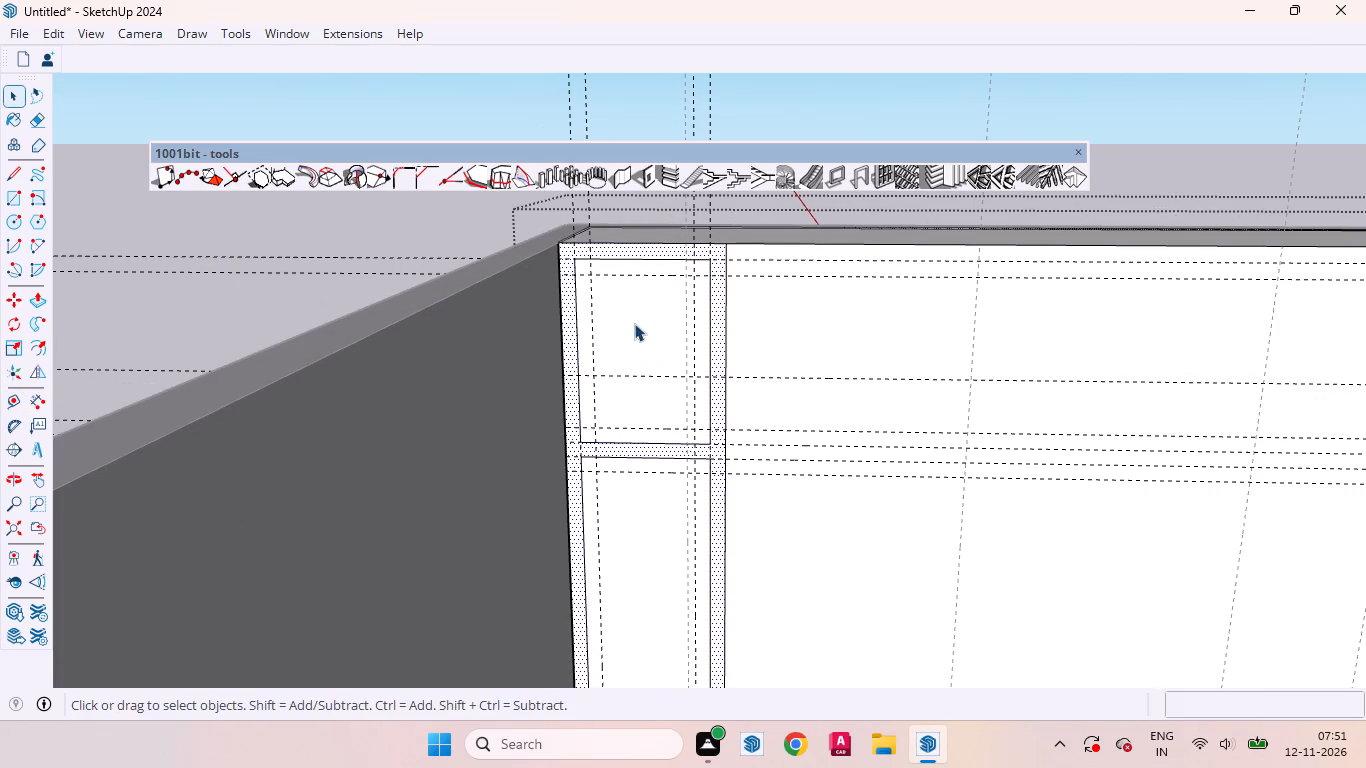
Round the top rectangle's two upper corners with 100-segment tangent arcs between the 2" guide intersections, trimming the corners.
scroll(635, 320, down, 3)
key(a)
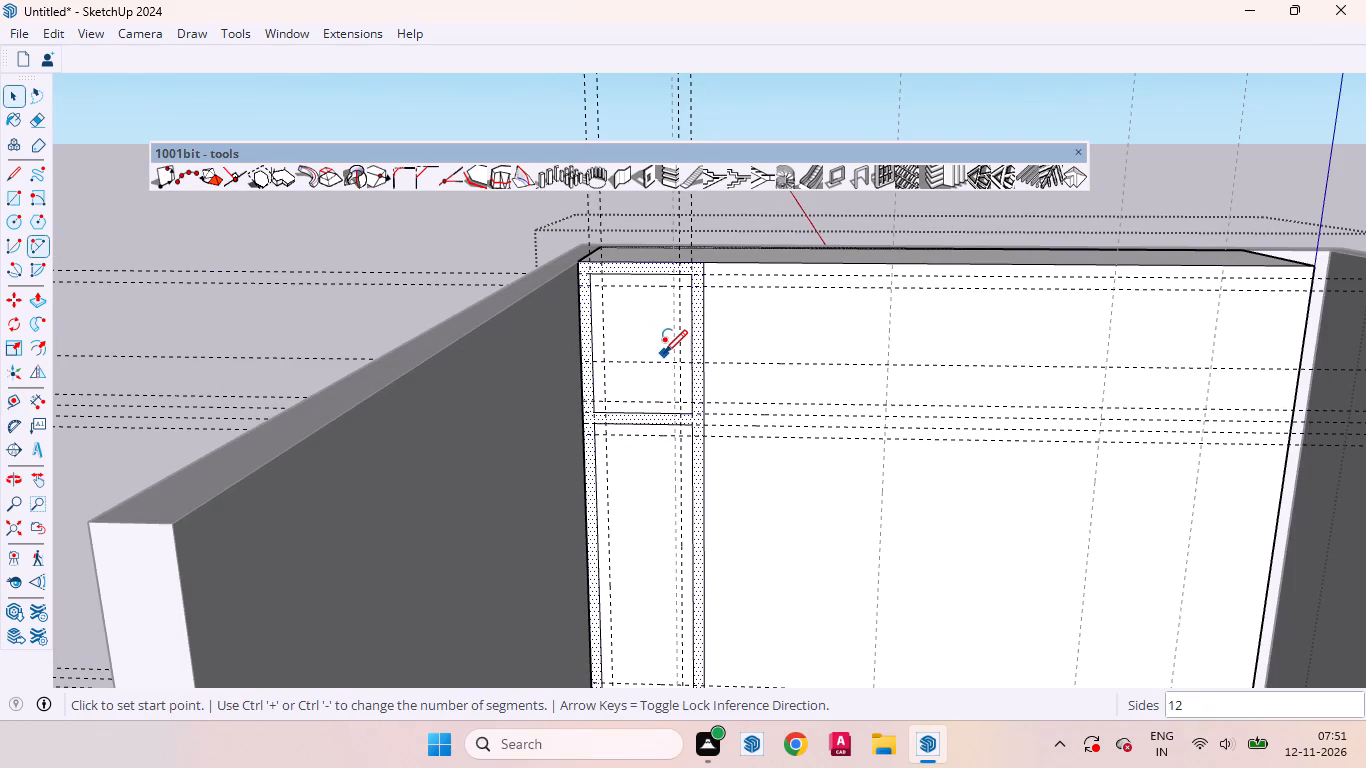
text(100)
key(Return)
scroll(622, 273, up, 13)
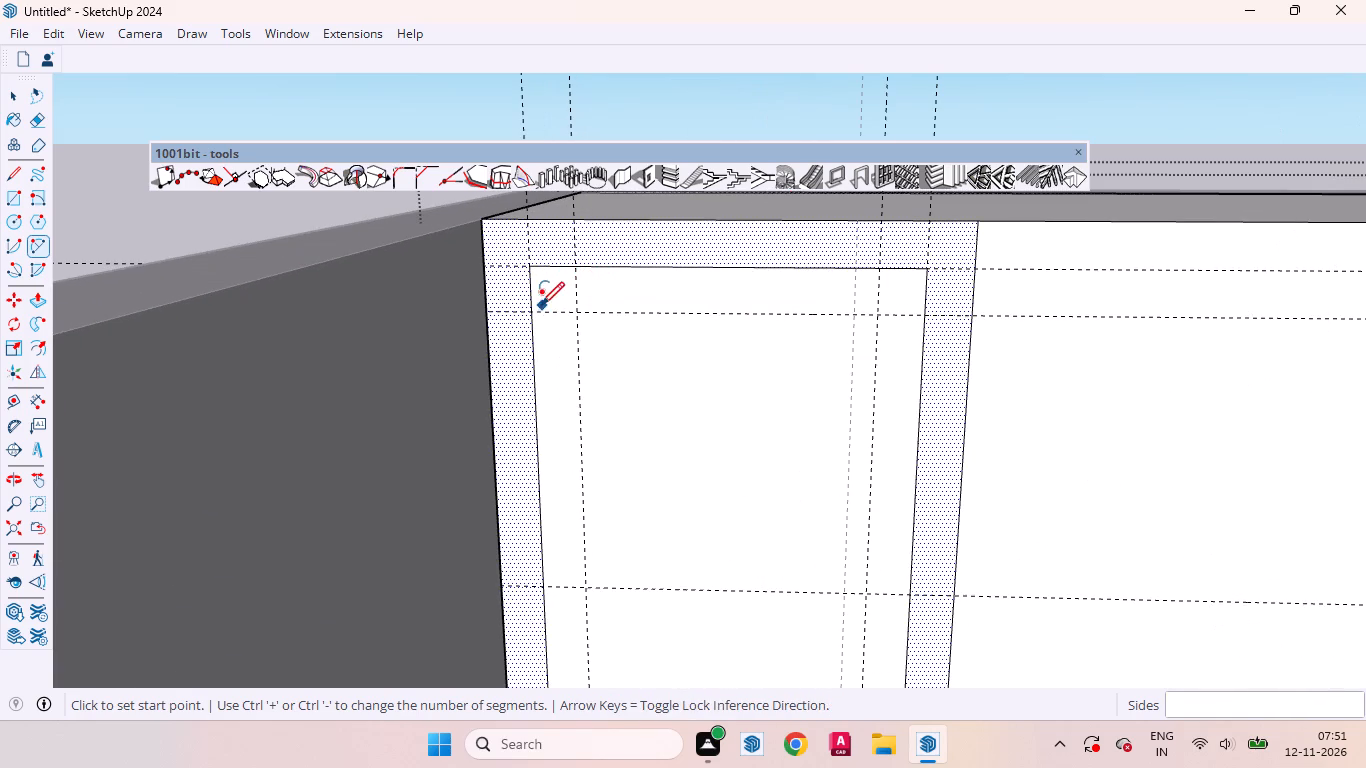
click(533, 310)
double_click(573, 267)
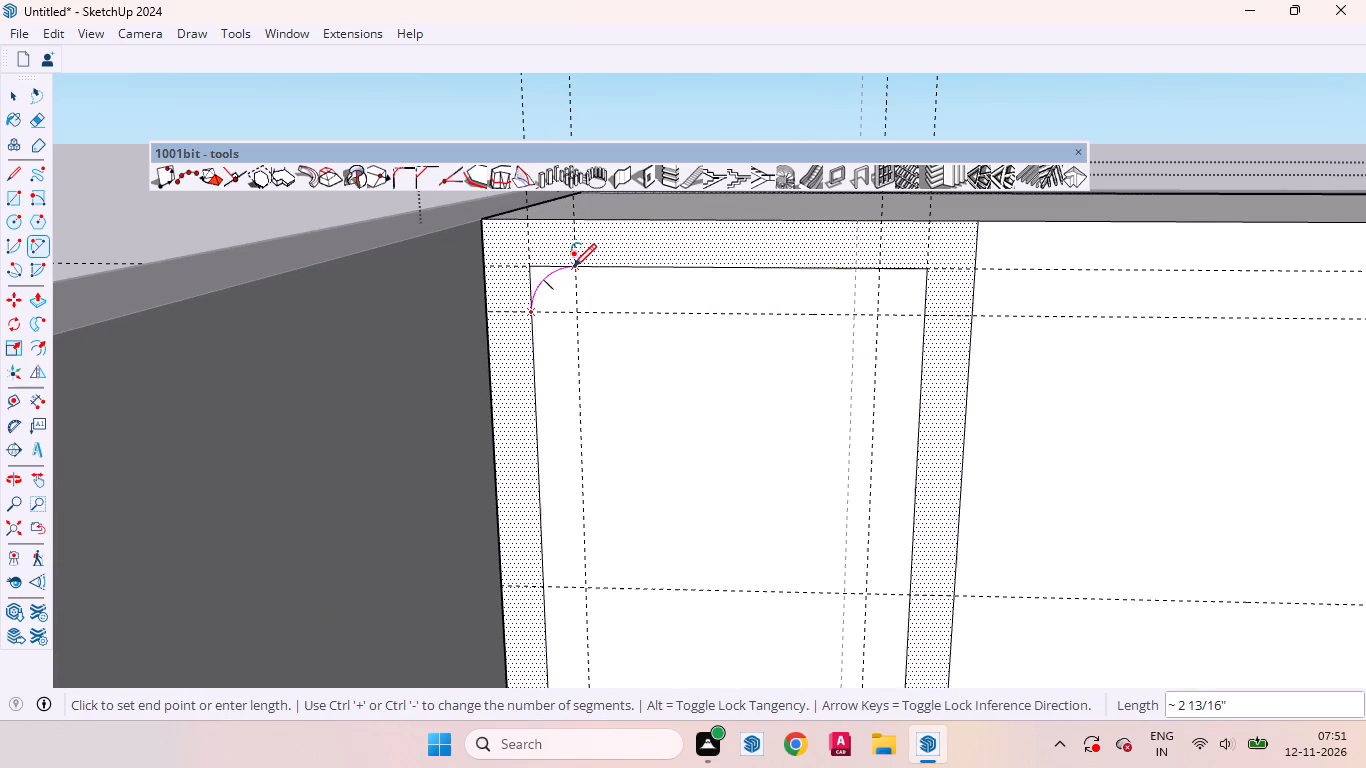
click(921, 317)
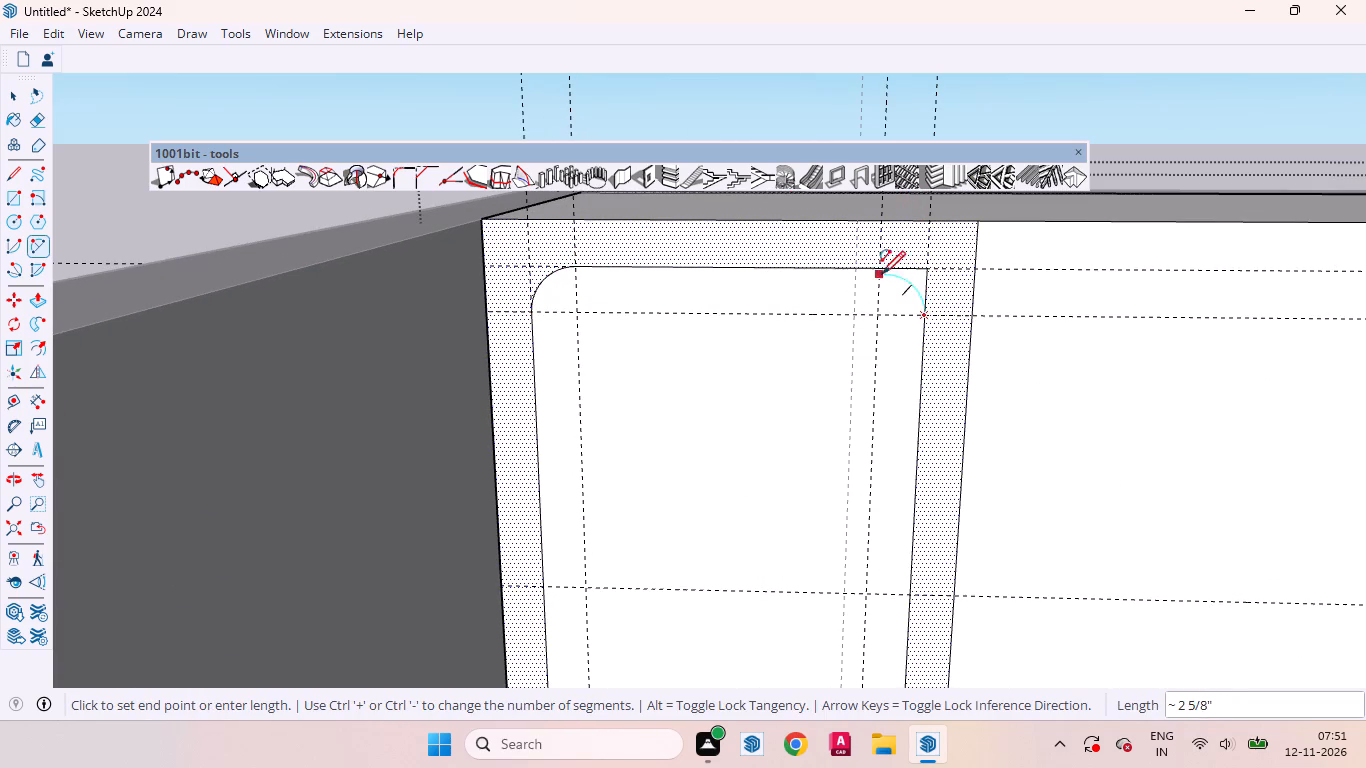
double_click(881, 269)
Round the top rectangle's two lower corners with tangent arcs between the 2" guide intersections.
scroll(819, 373, down, 12)
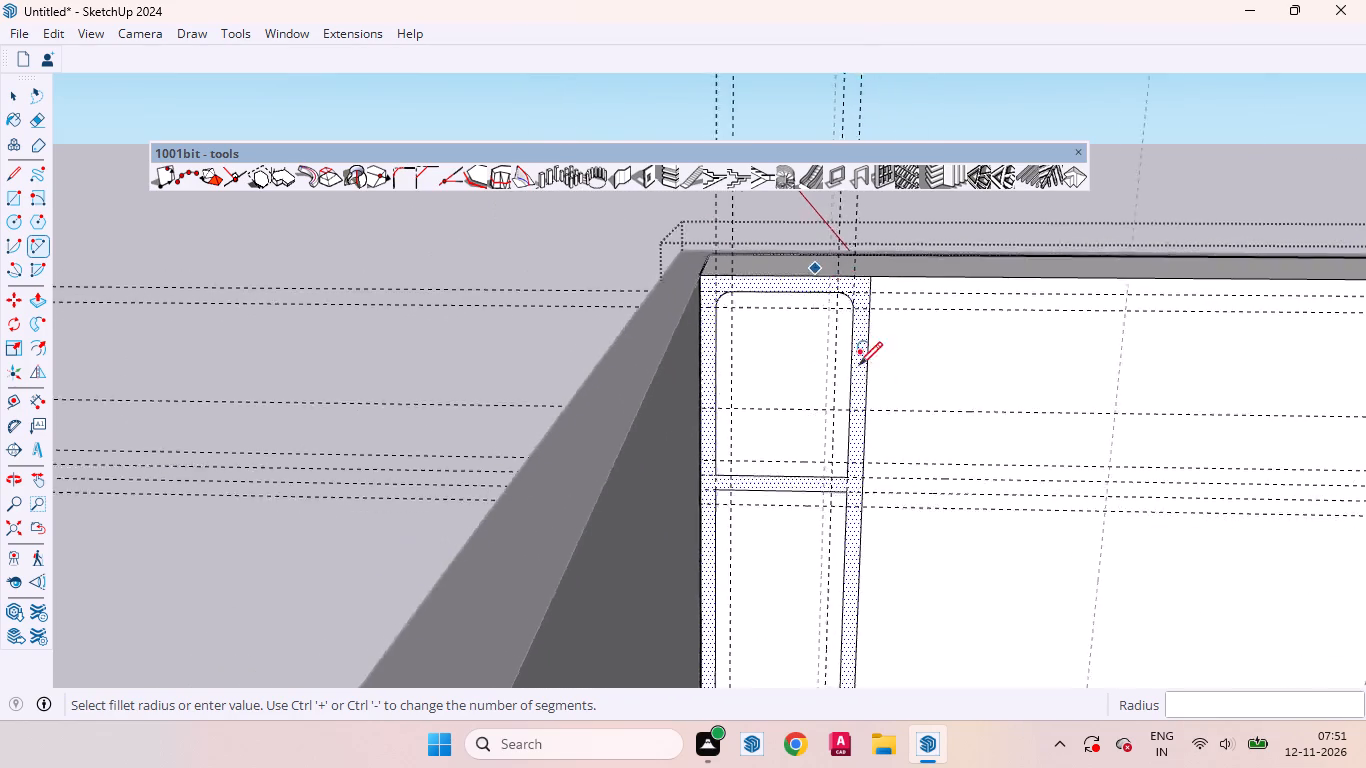
scroll(866, 471, up, 11)
click(789, 436)
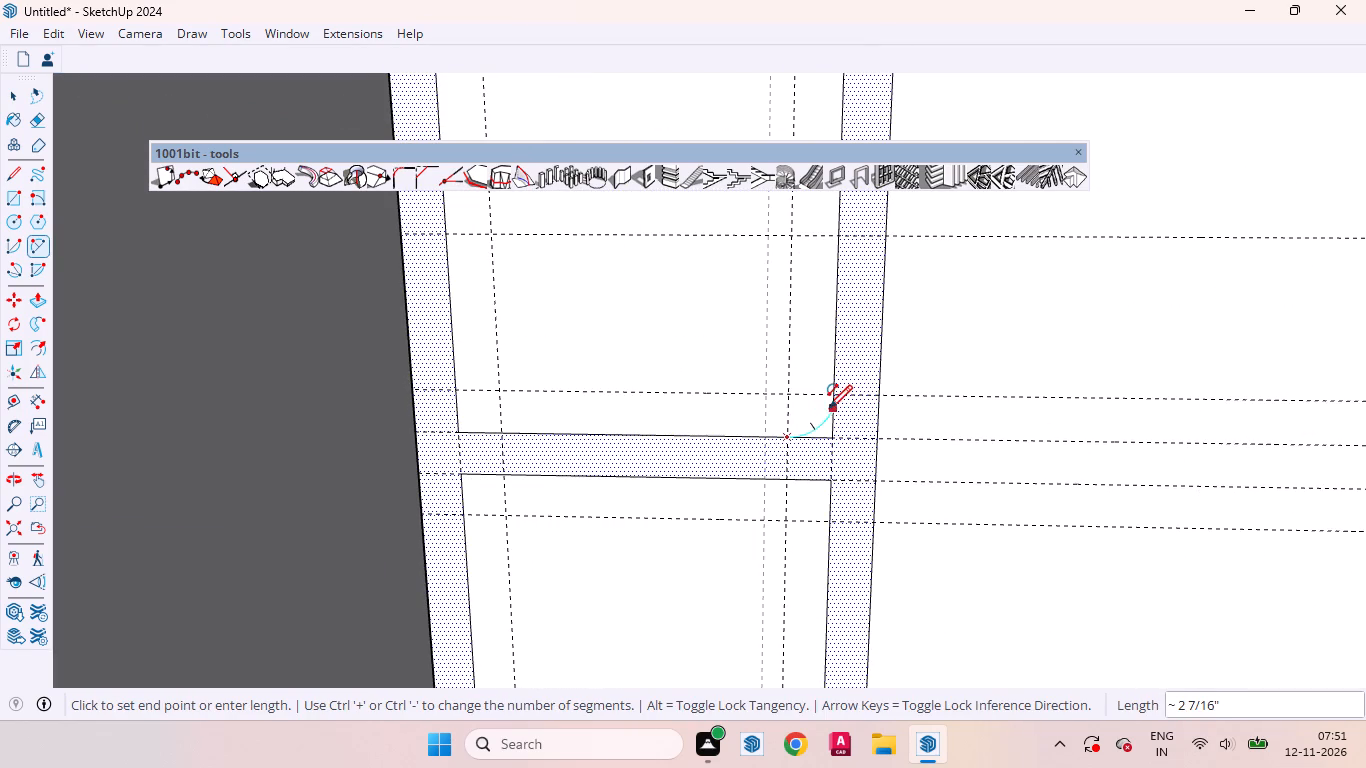
double_click(830, 398)
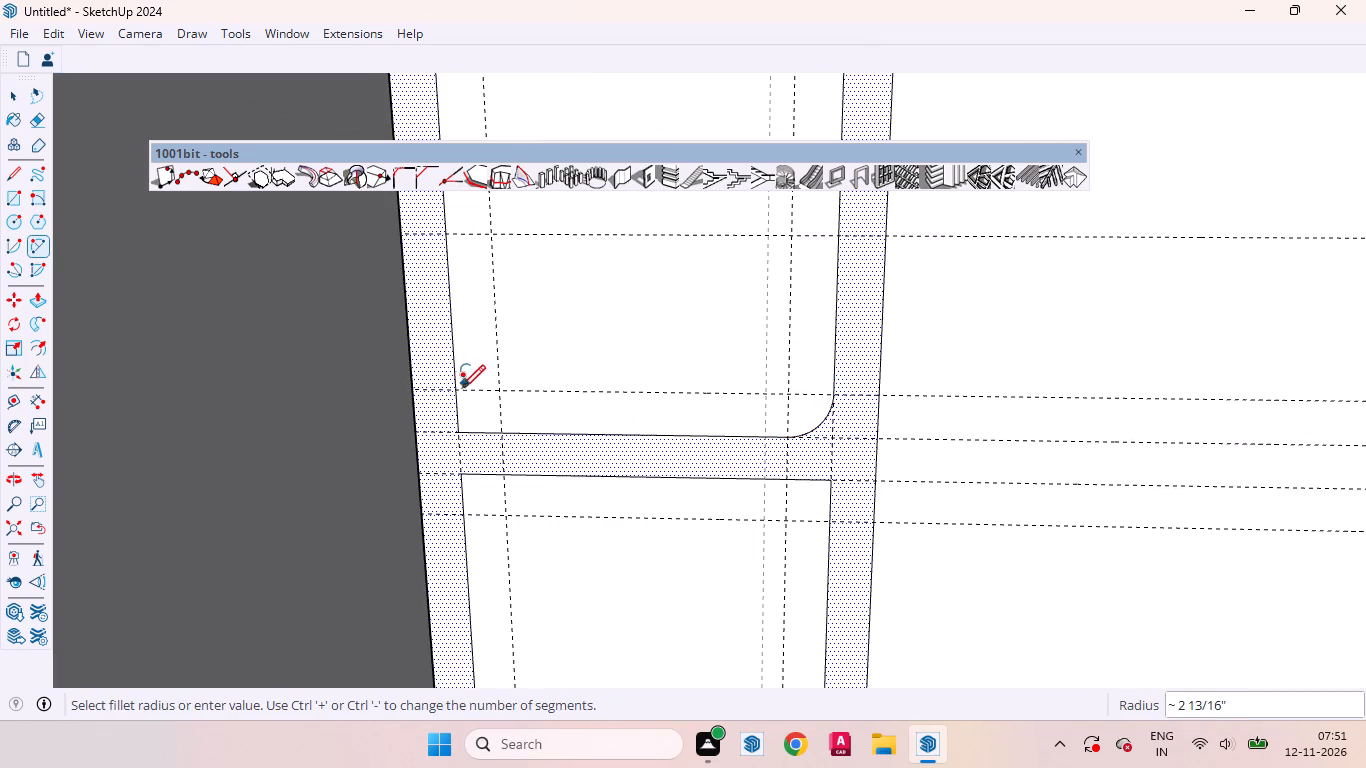
click(454, 390)
double_click(501, 434)
Round the middle rectangle's two upper corners with tangent arcs between the 2" guide intersections.
scroll(514, 367, down, 4)
scroll(517, 454, up, 5)
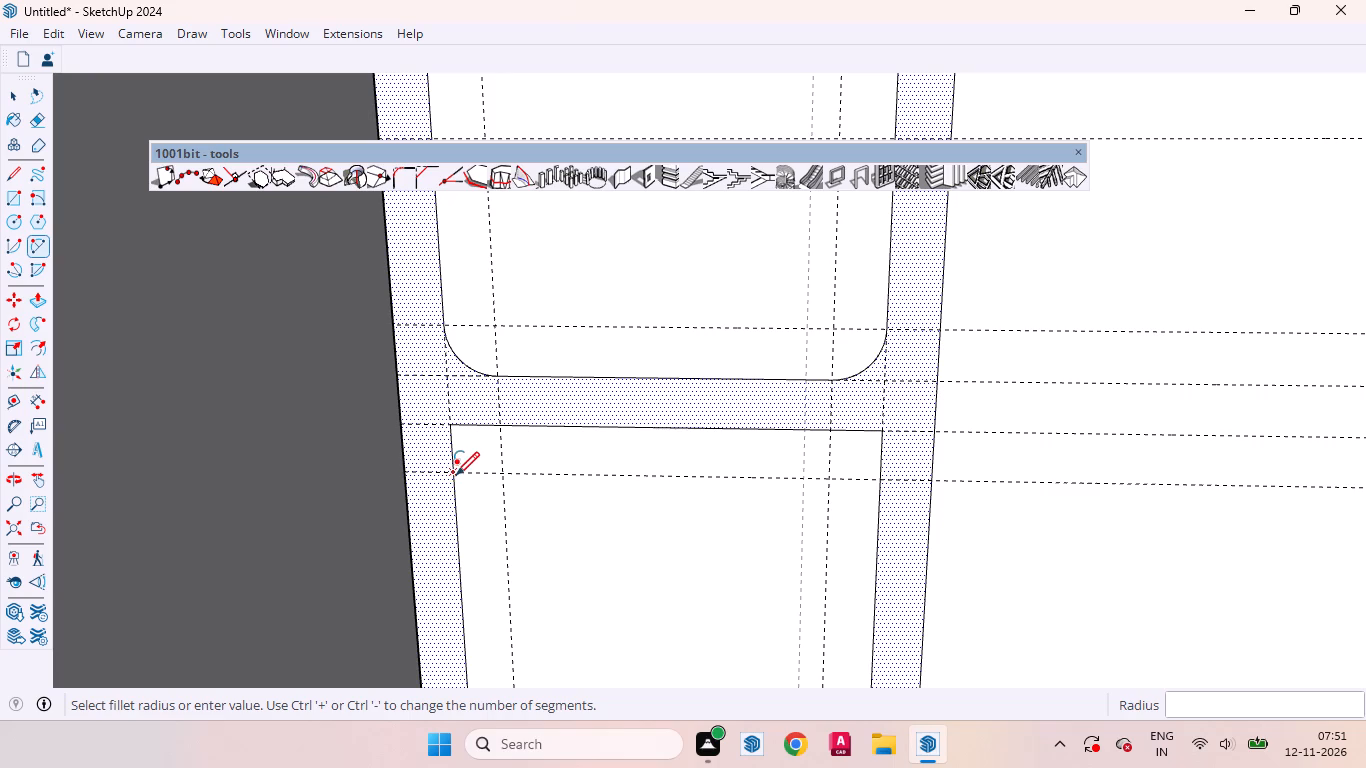
click(456, 475)
double_click(497, 430)
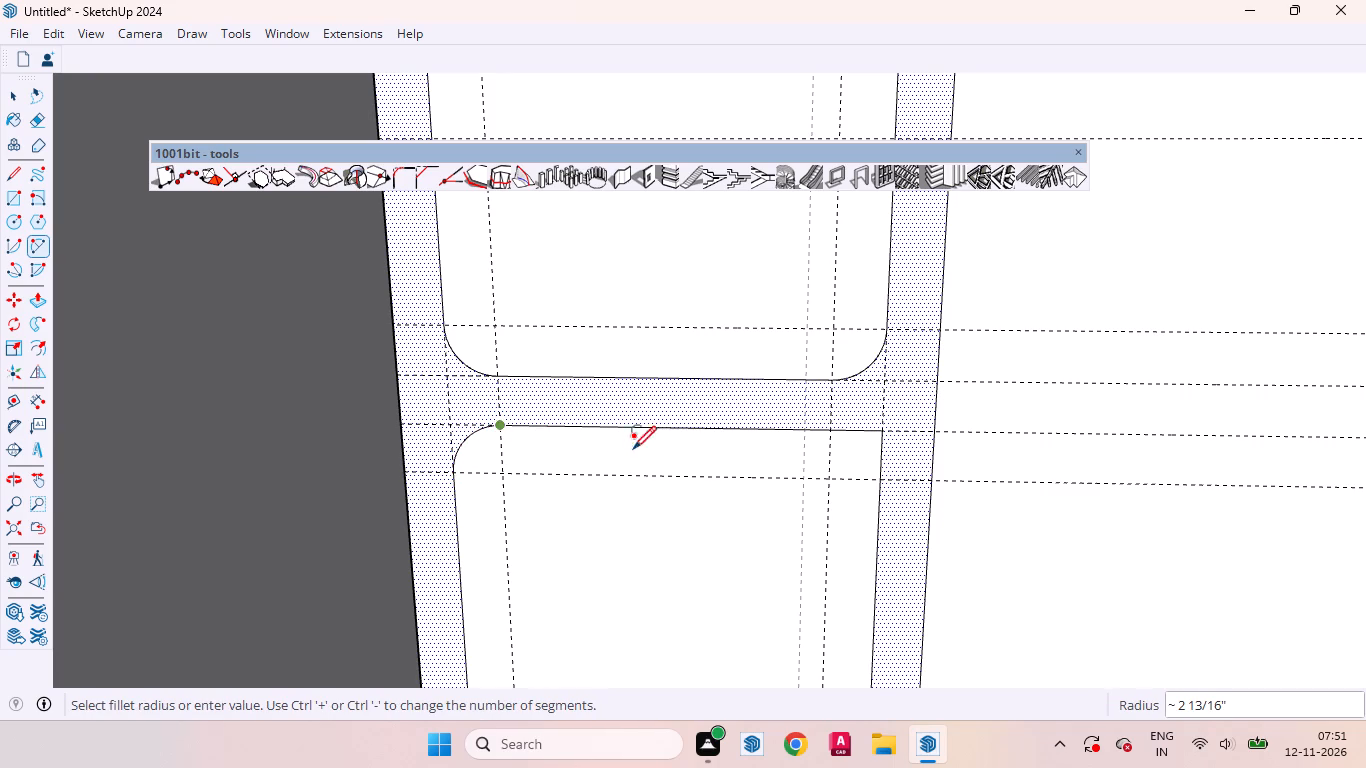
click(876, 481)
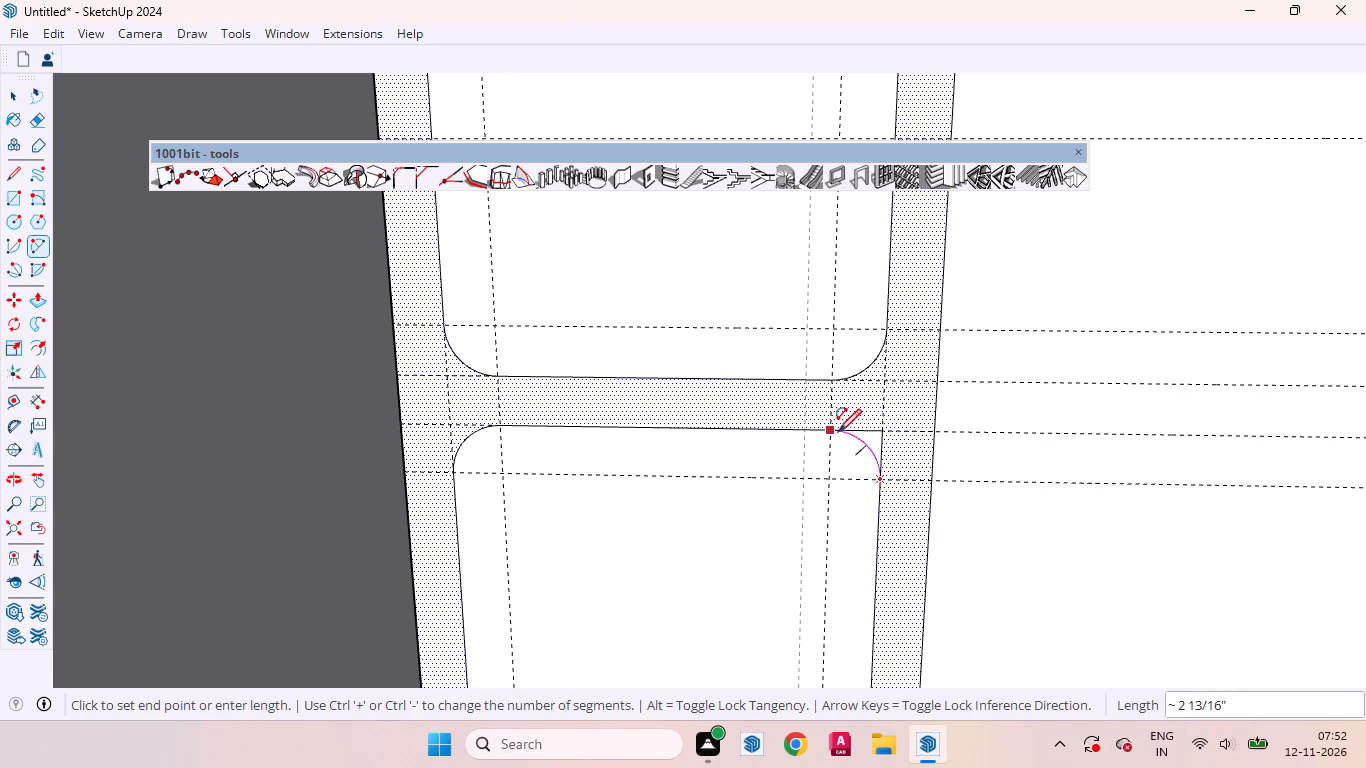
double_click(833, 431)
Round the middle rectangle's two lower corners with tangent arcs between the 2" guide intersections, trimming the corners.
scroll(788, 425, down, 13)
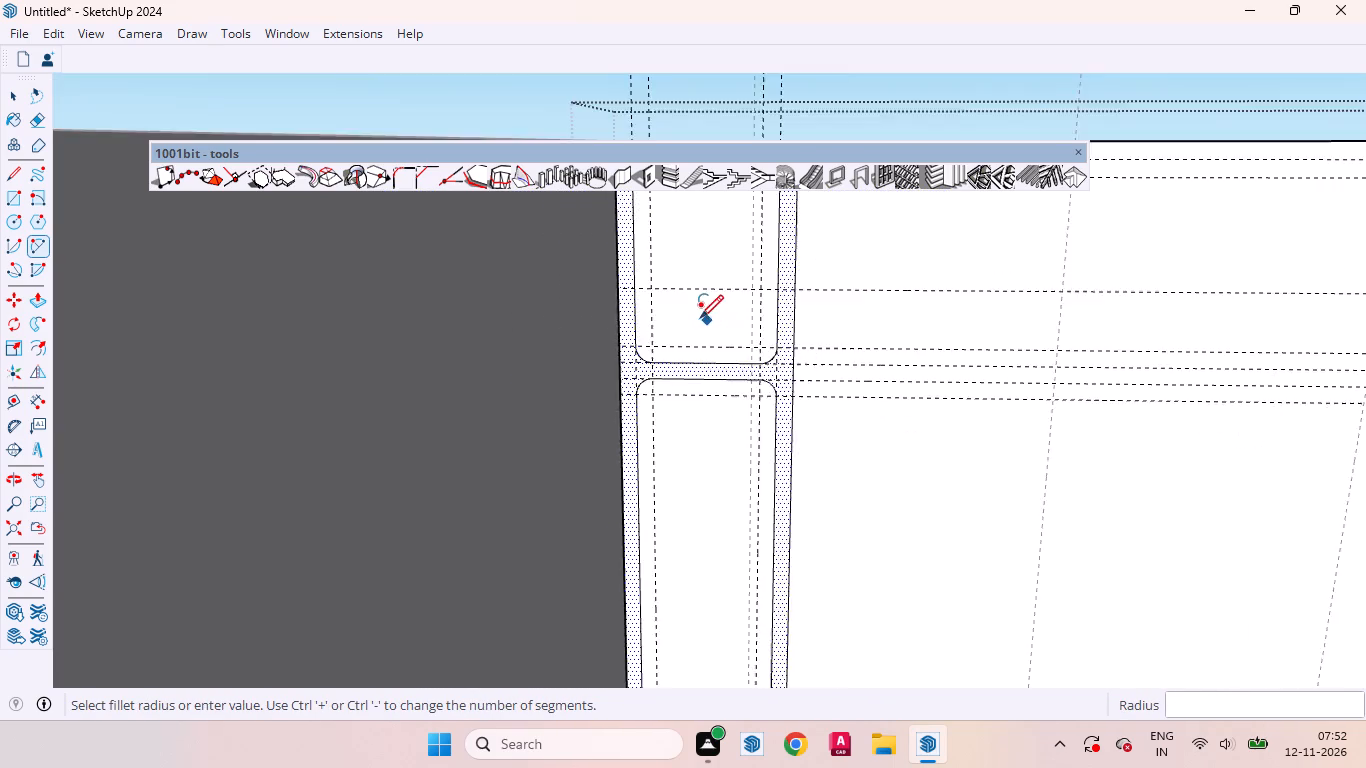
scroll(700, 318, down, 8)
scroll(745, 569, up, 16)
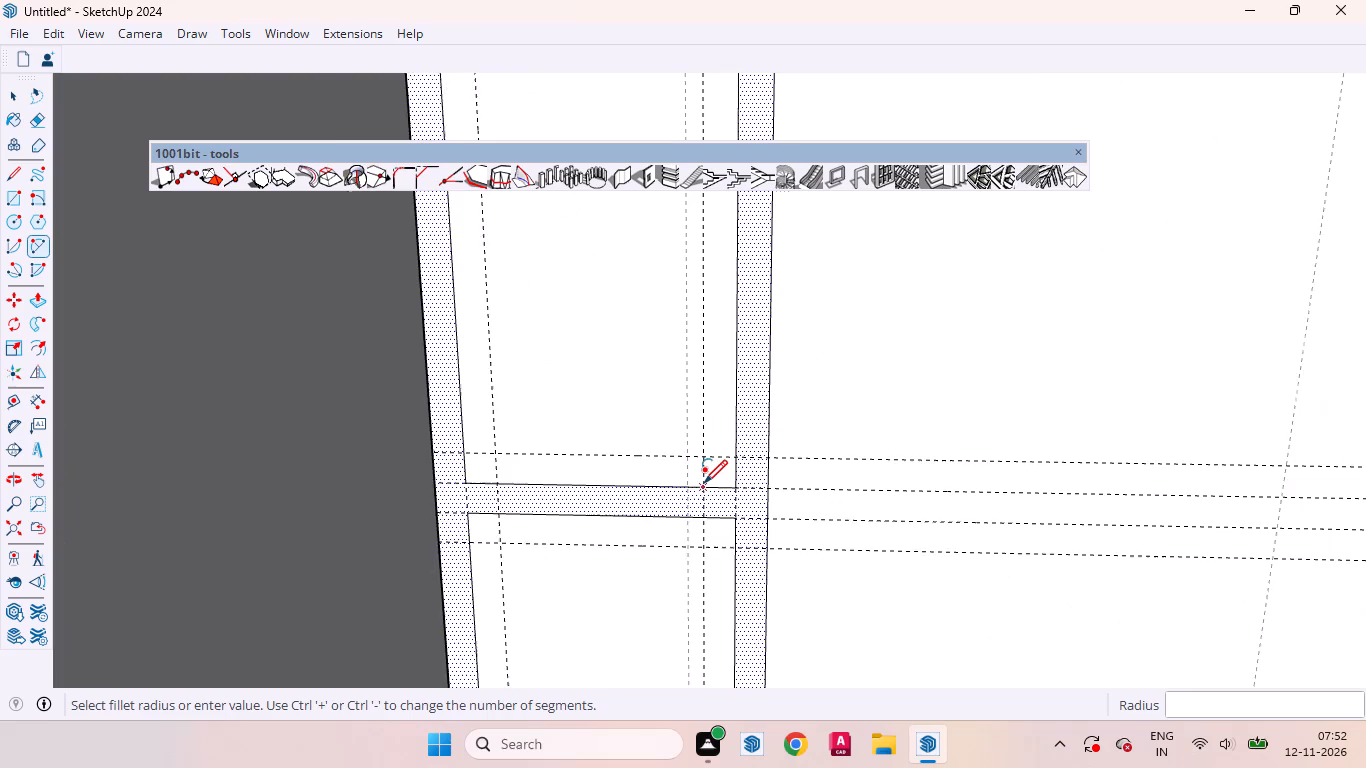
scroll(704, 483, up, 2)
click(704, 486)
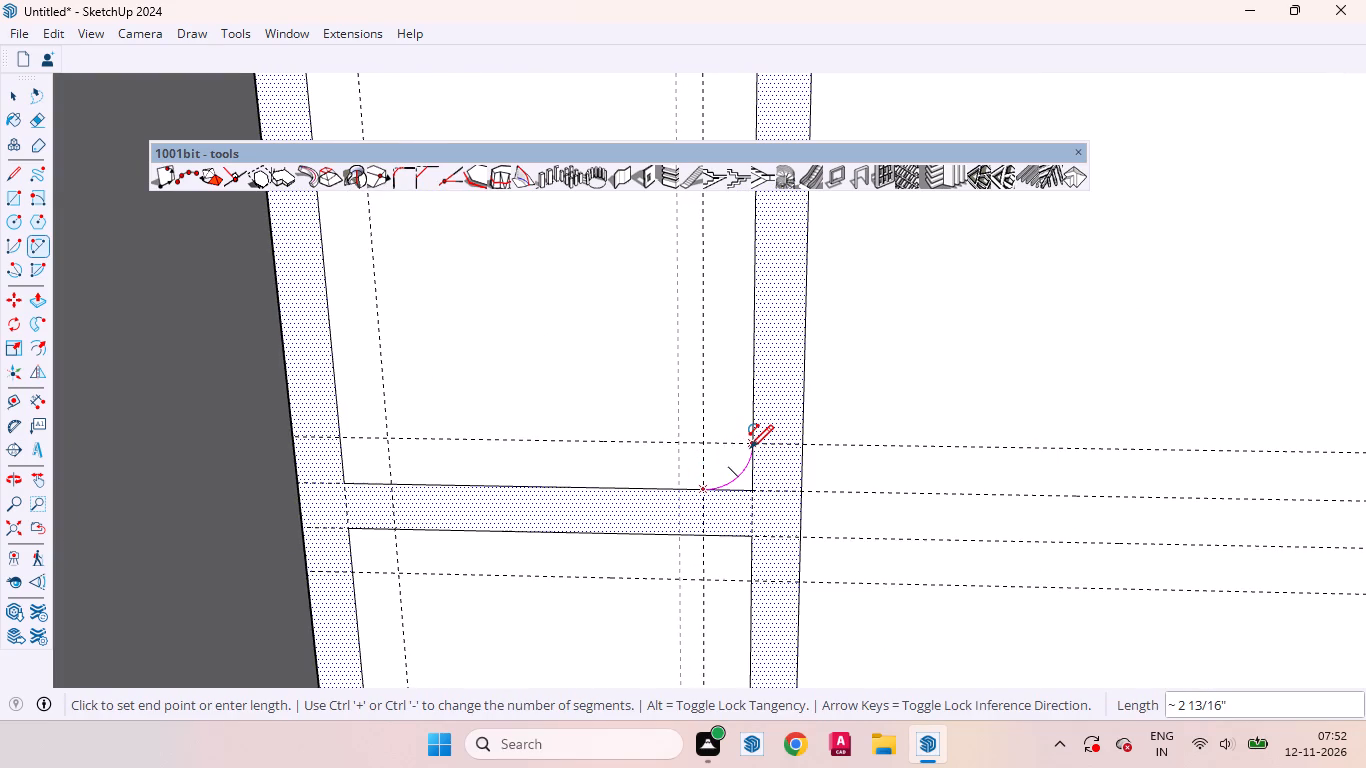
click(750, 447)
click(750, 447)
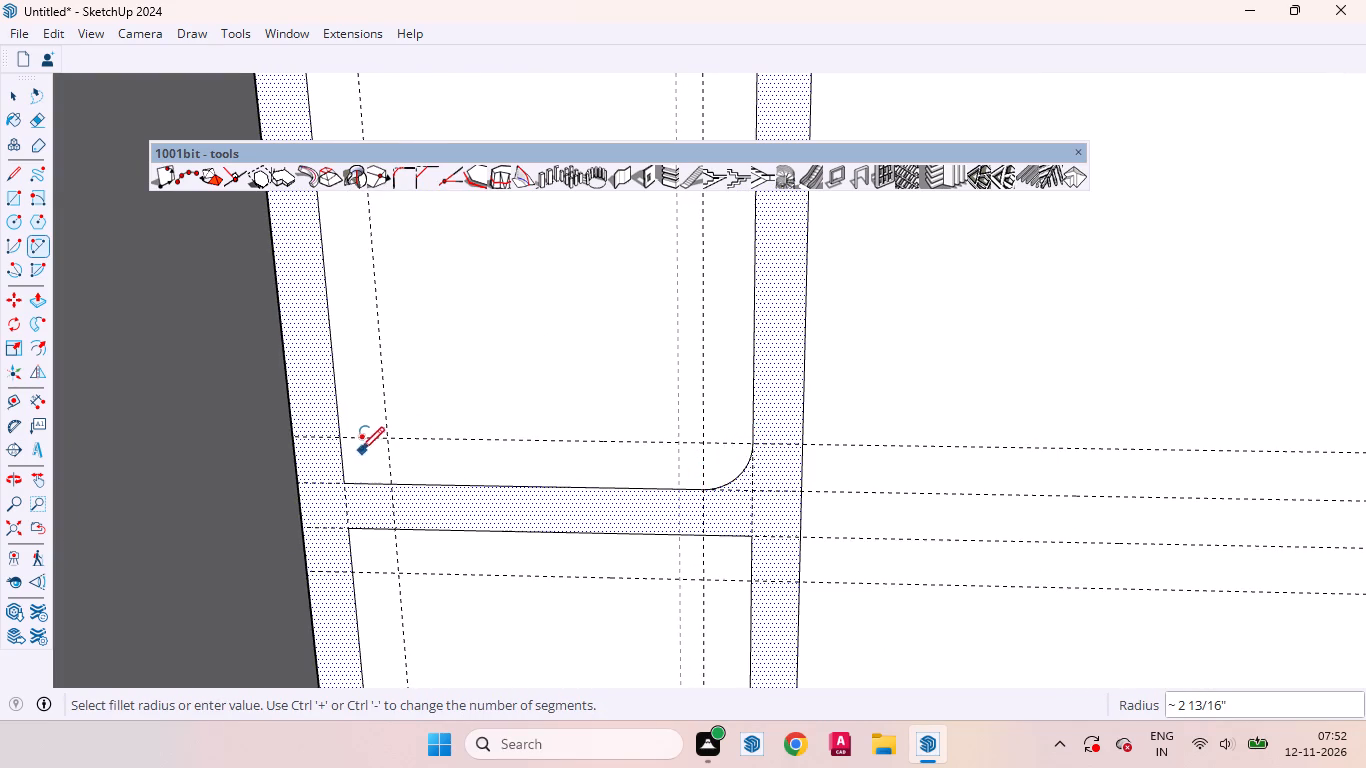
click(342, 435)
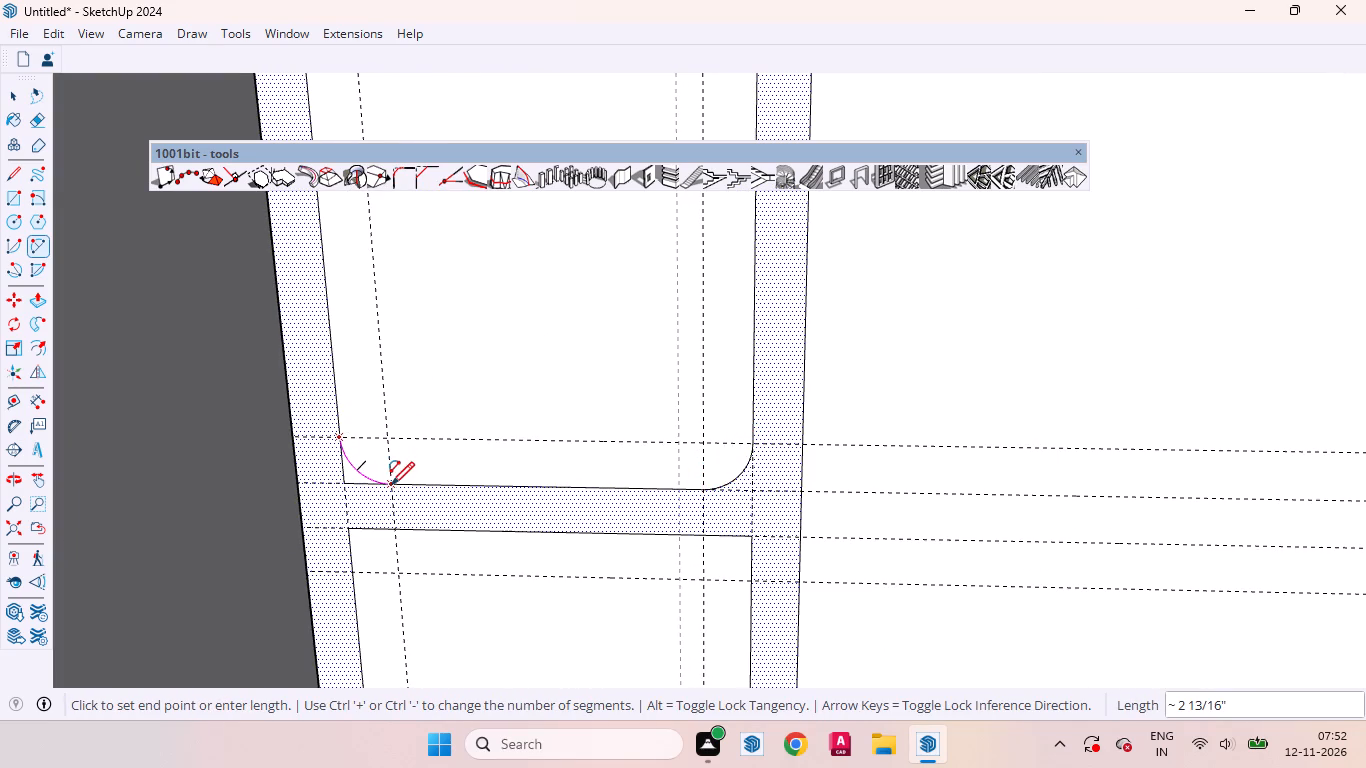
double_click(391, 485)
Round the bottom rectangle's two upper corners with tangent arcs between the 2" guide intersections, trimming the corners.
click(351, 574)
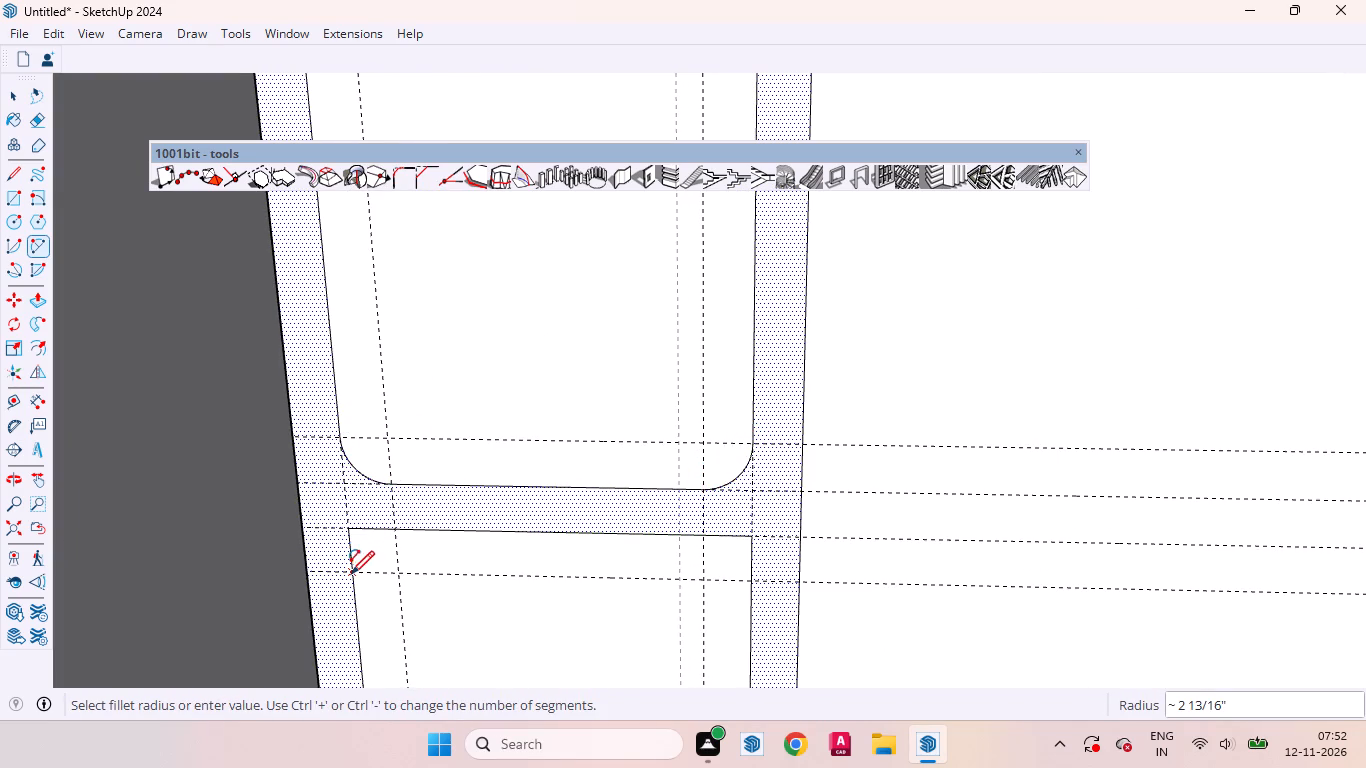
double_click(391, 532)
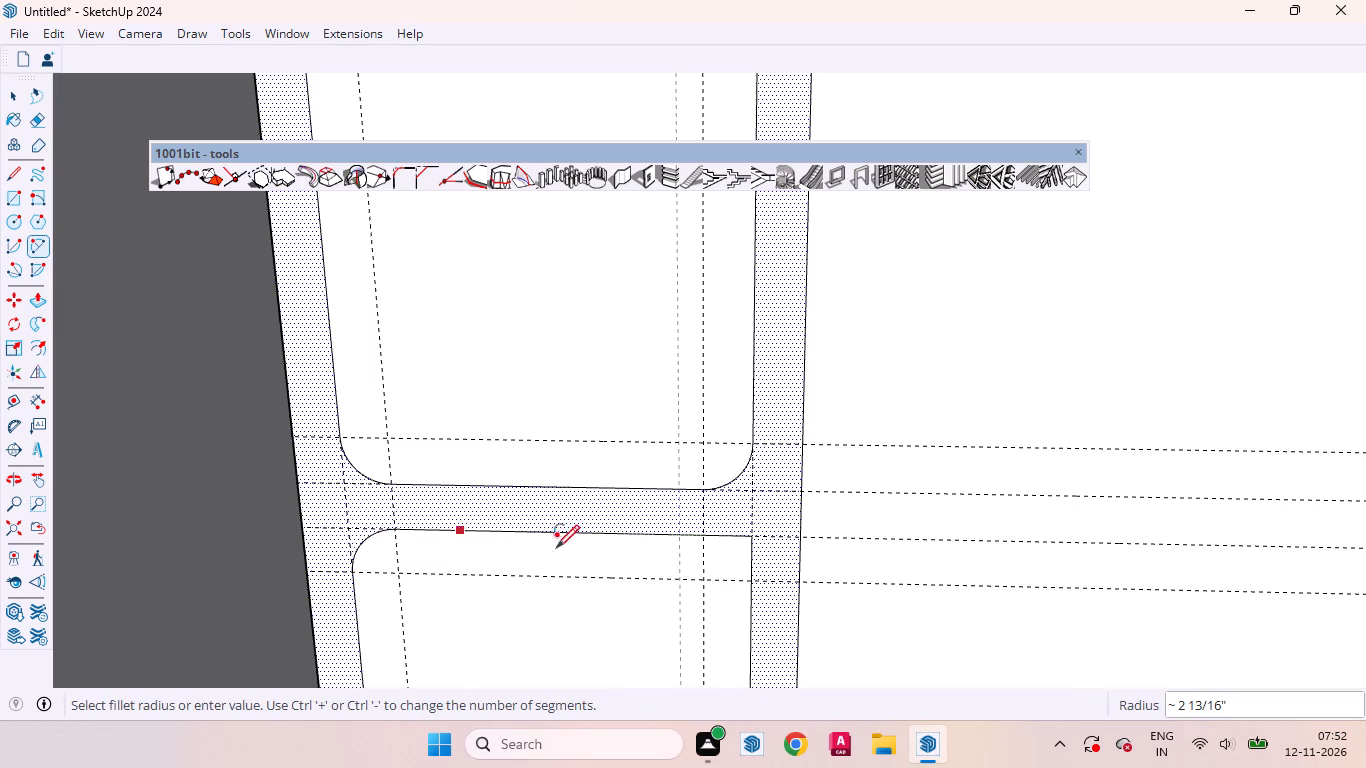
click(747, 583)
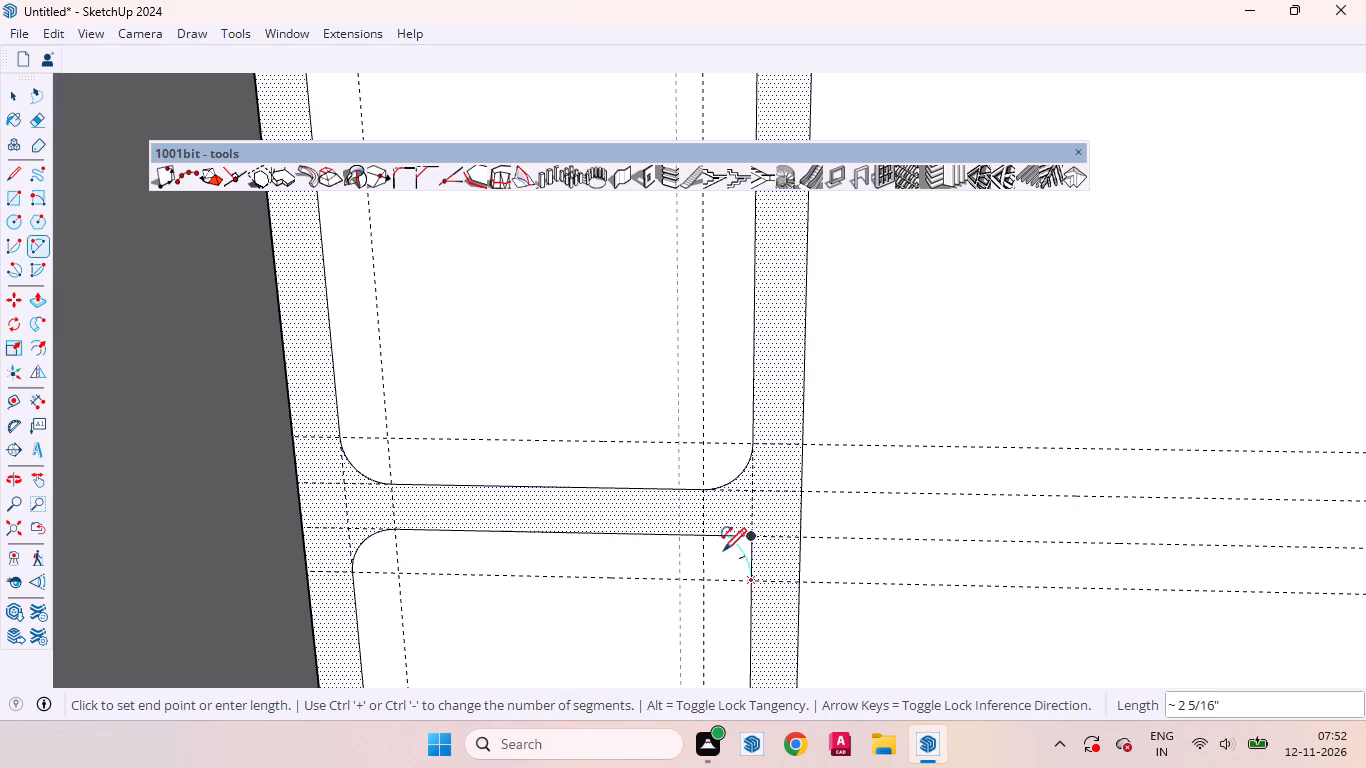
double_click(704, 536)
Round the bottom rectangle's two lower corners with tangent arcs between the 2" guide intersections, trimming the corners.
scroll(669, 426, down, 5)
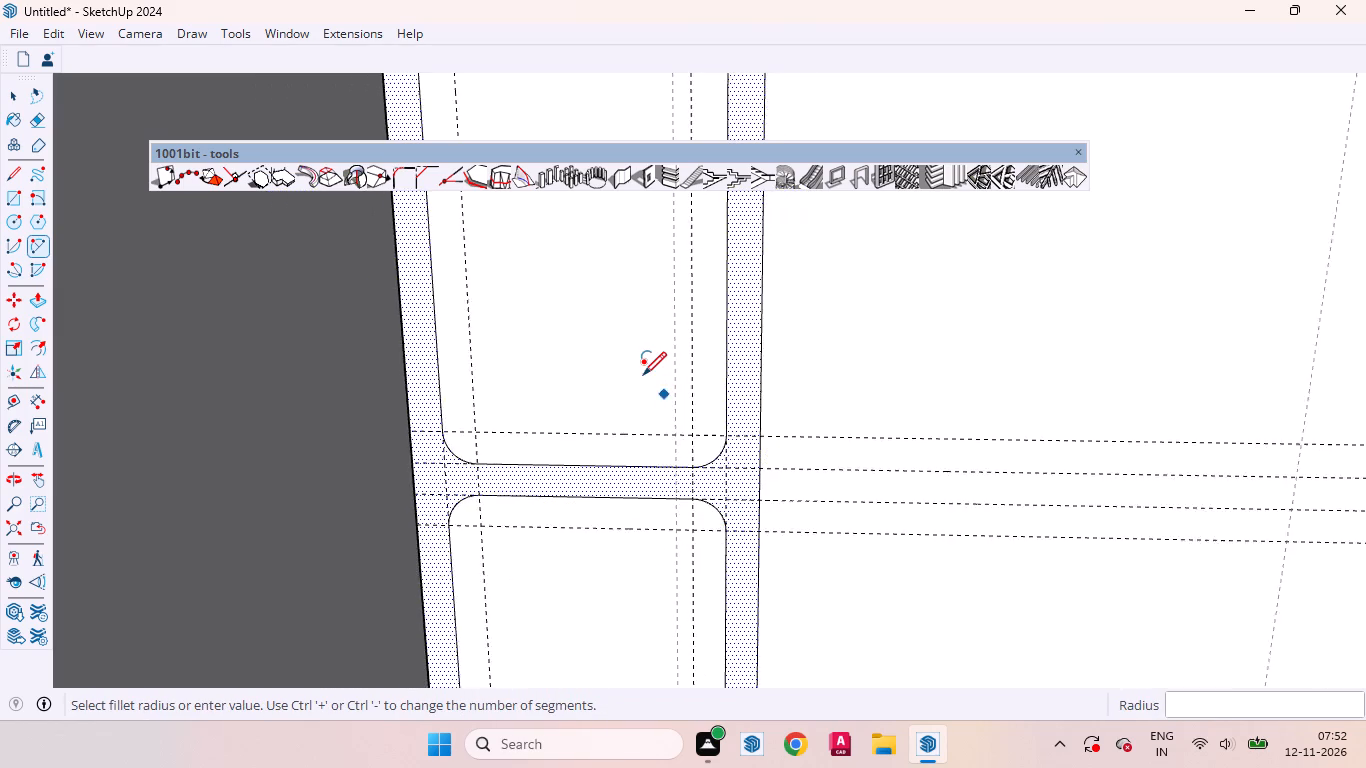
scroll(643, 375, down, 11)
scroll(657, 566, up, 10)
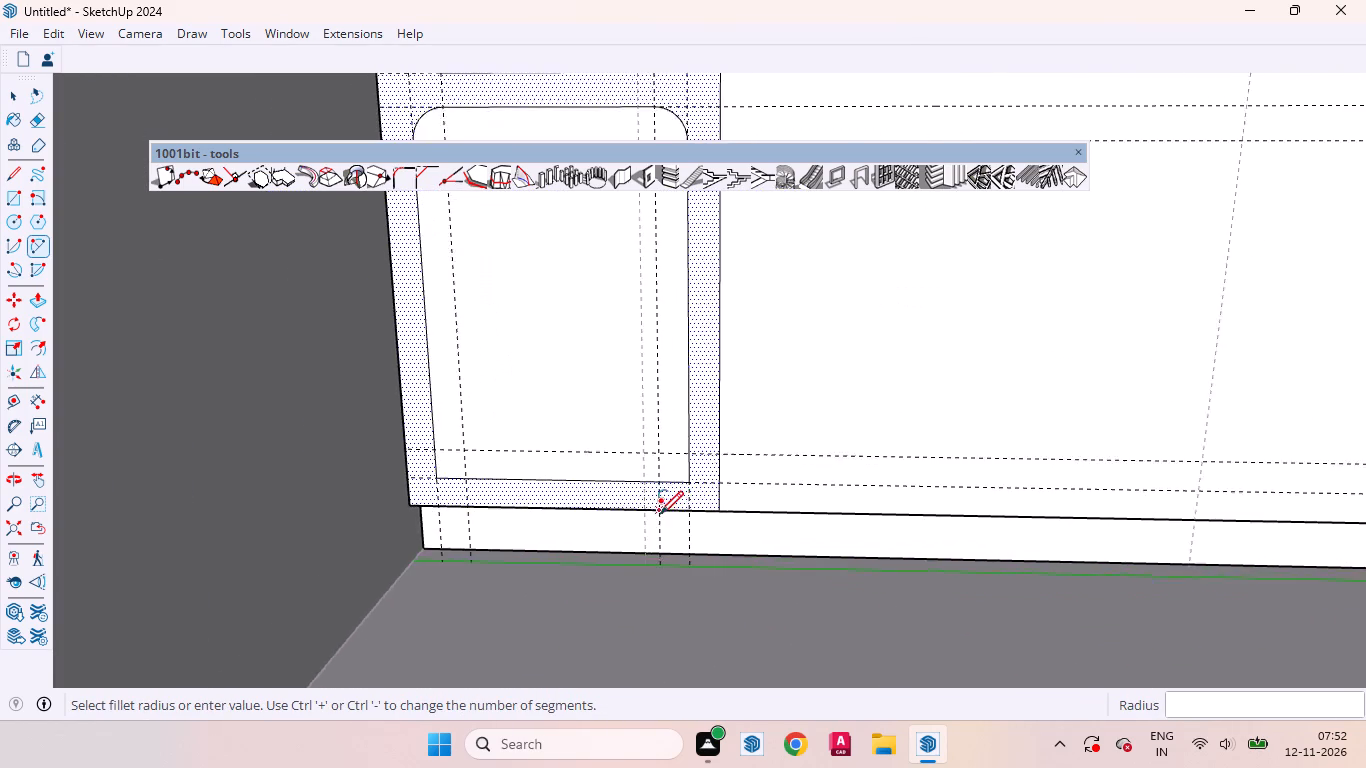
scroll(660, 514, up, 10)
click(659, 466)
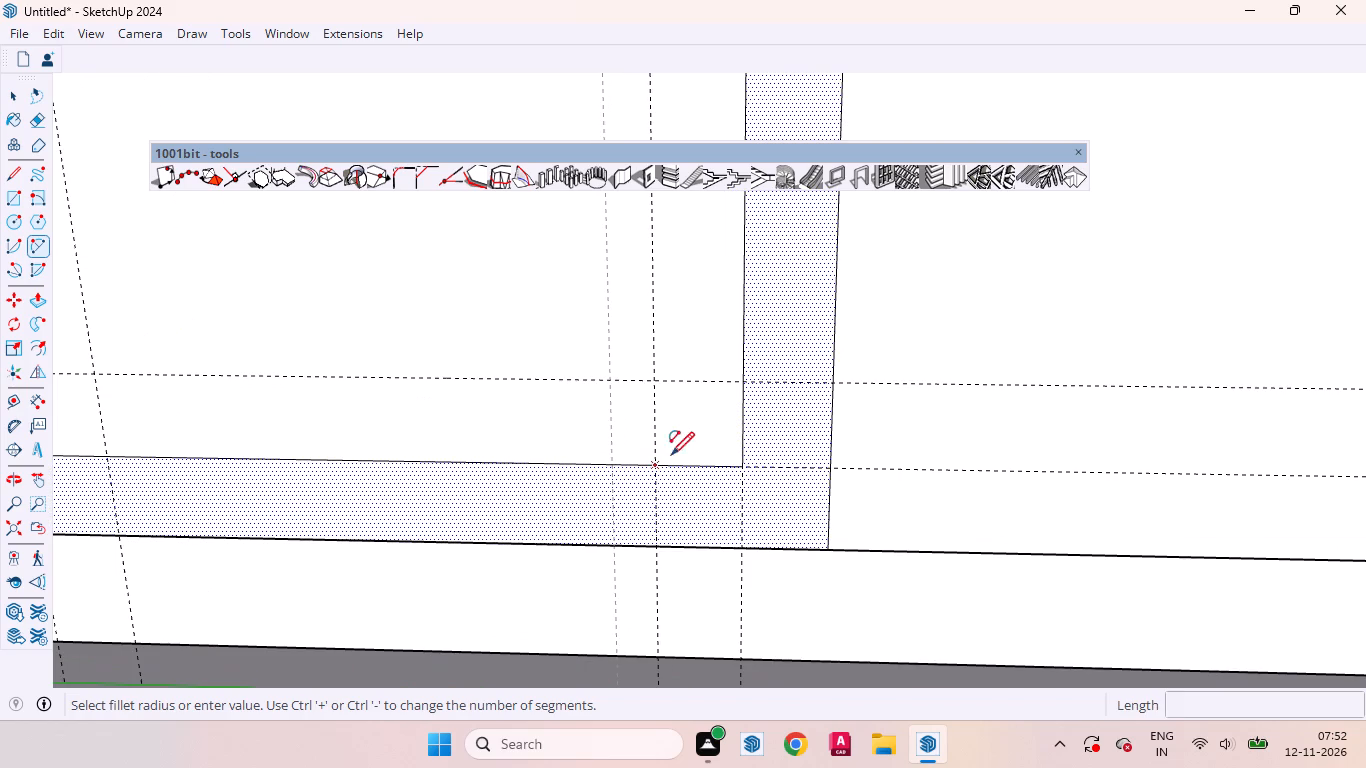
double_click(740, 384)
scroll(875, 453, down, 7)
scroll(427, 447, up, 3)
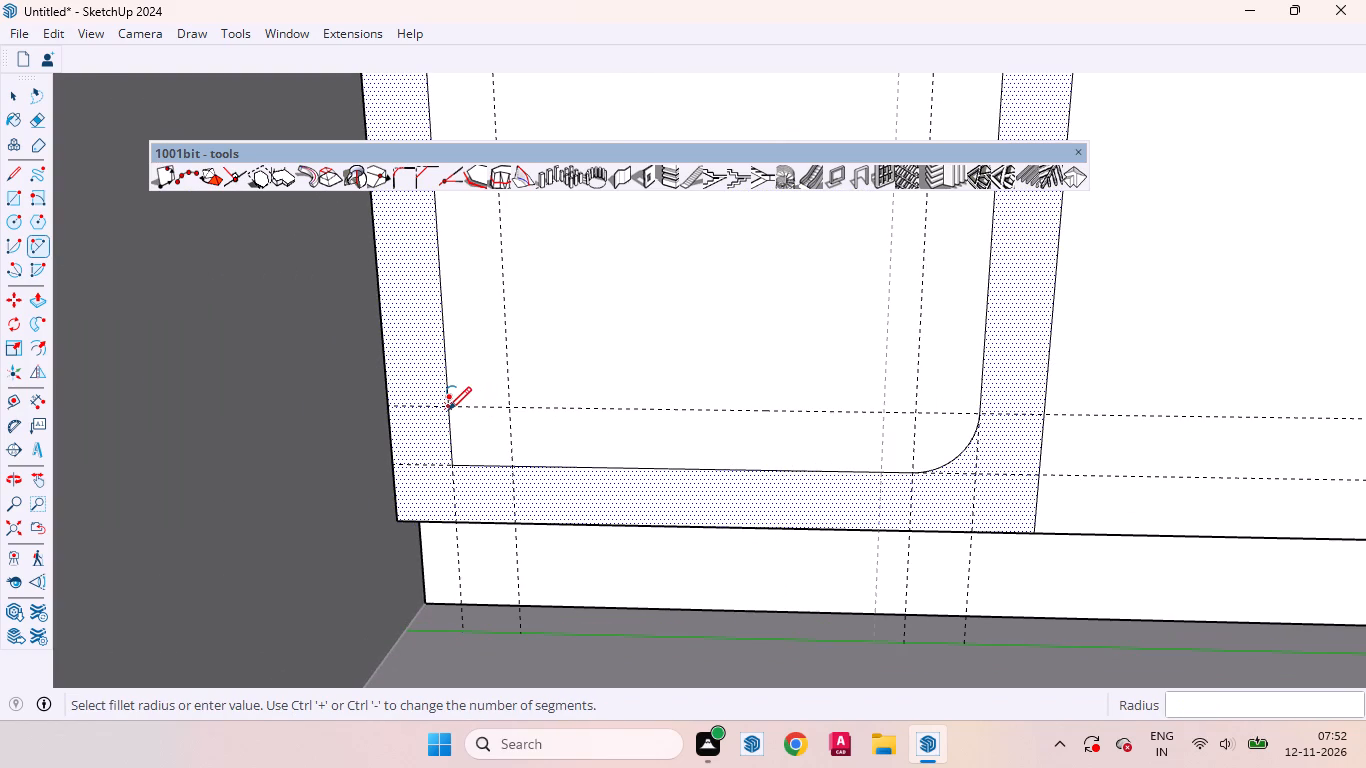
click(448, 410)
double_click(509, 469)
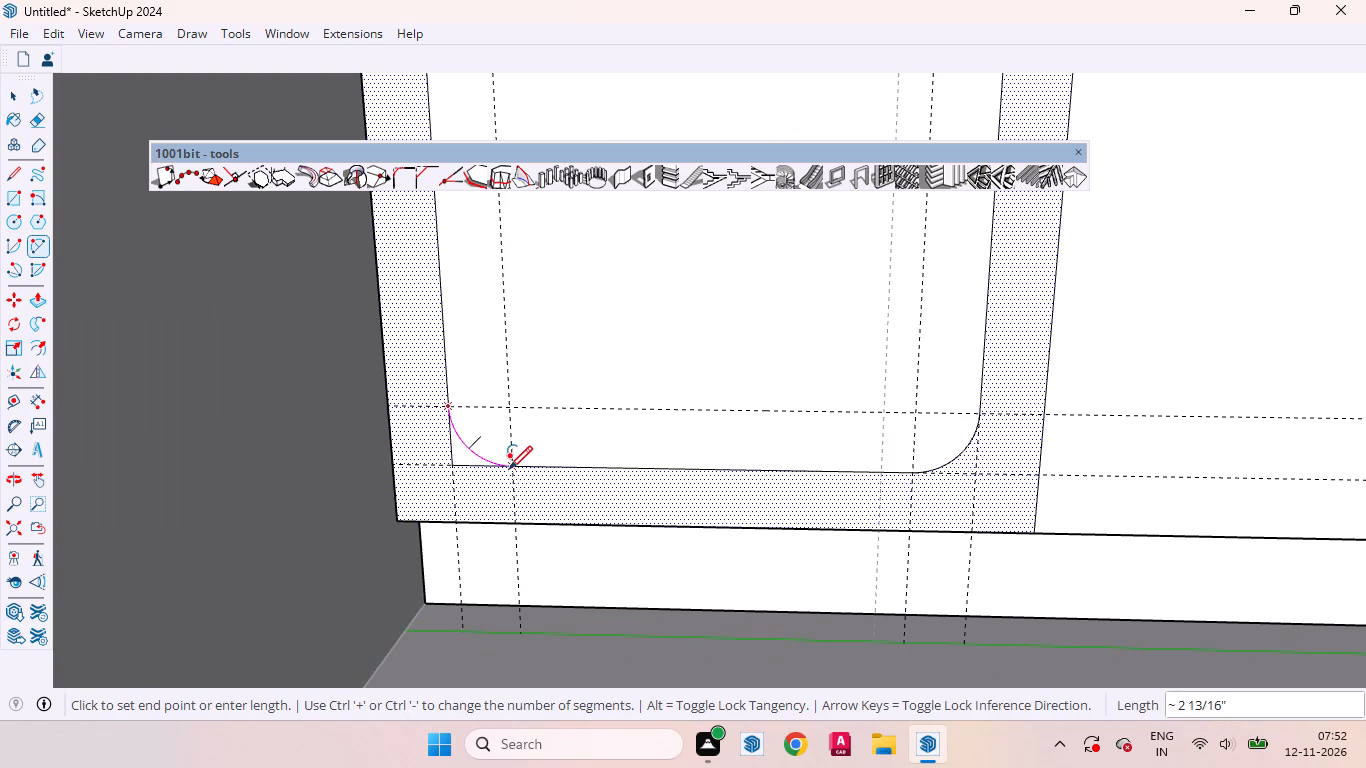
Recess the bottom, middle and top rounded faces into niches by repeating the last Push/Pull distance on each.
click(16, 101)
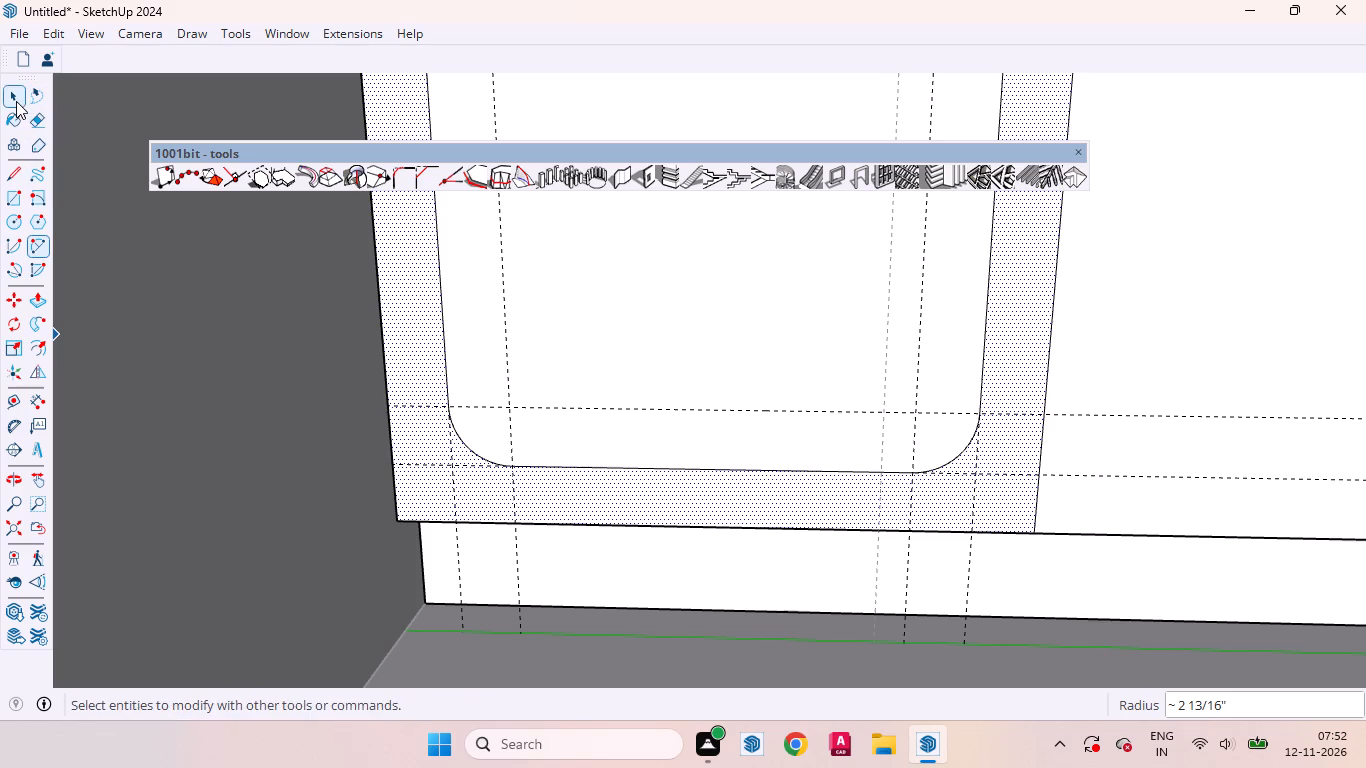
click(752, 338)
click(711, 310)
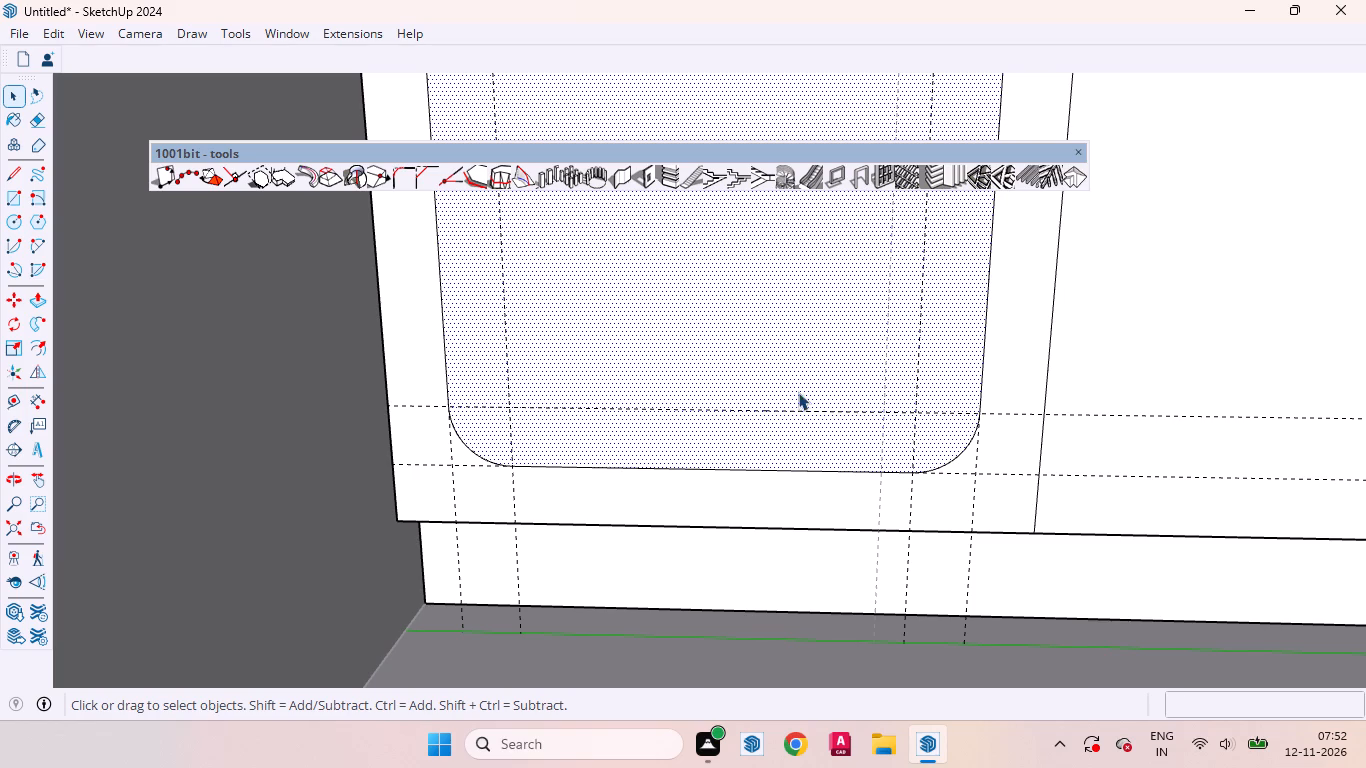
key(p)
double_click(785, 338)
scroll(779, 519, down, 11)
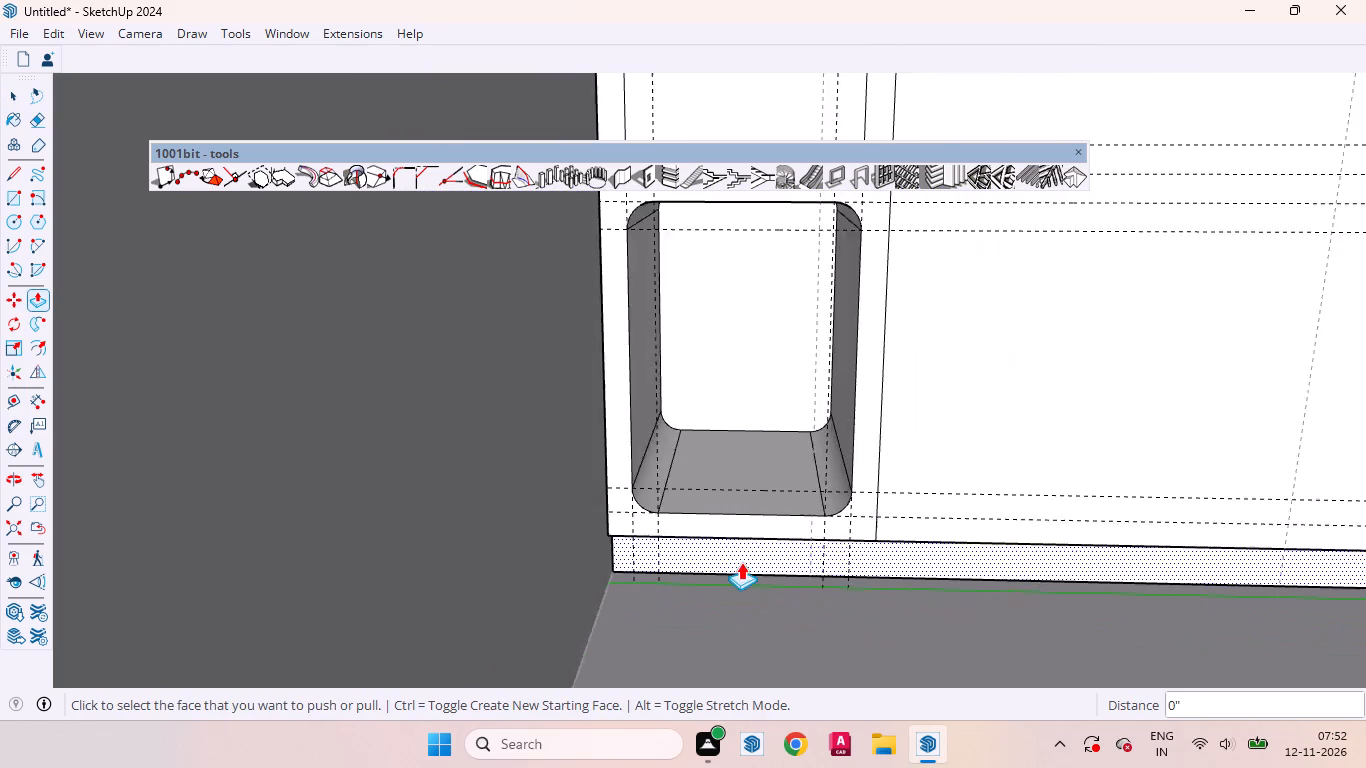
scroll(741, 562, down, 9)
double_click(759, 350)
scroll(747, 526, down, 5)
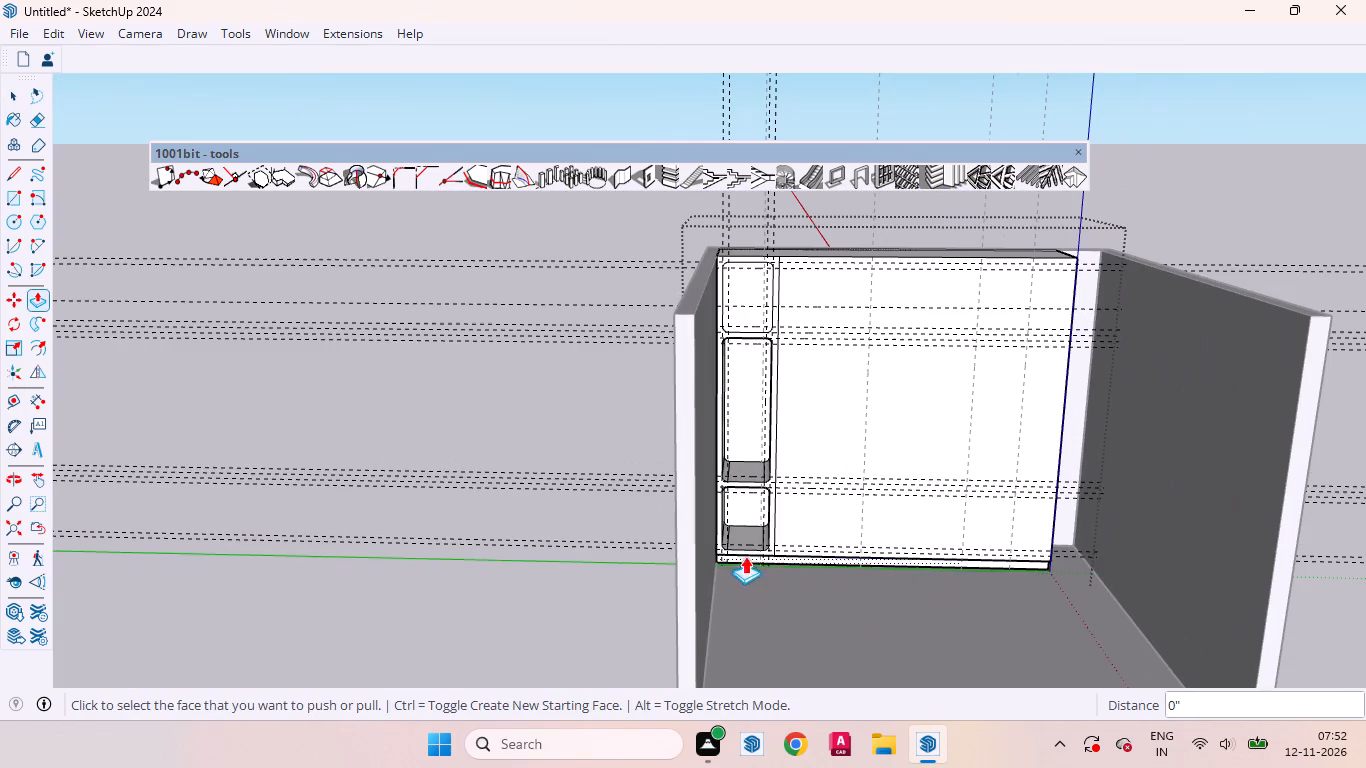
double_click(747, 294)
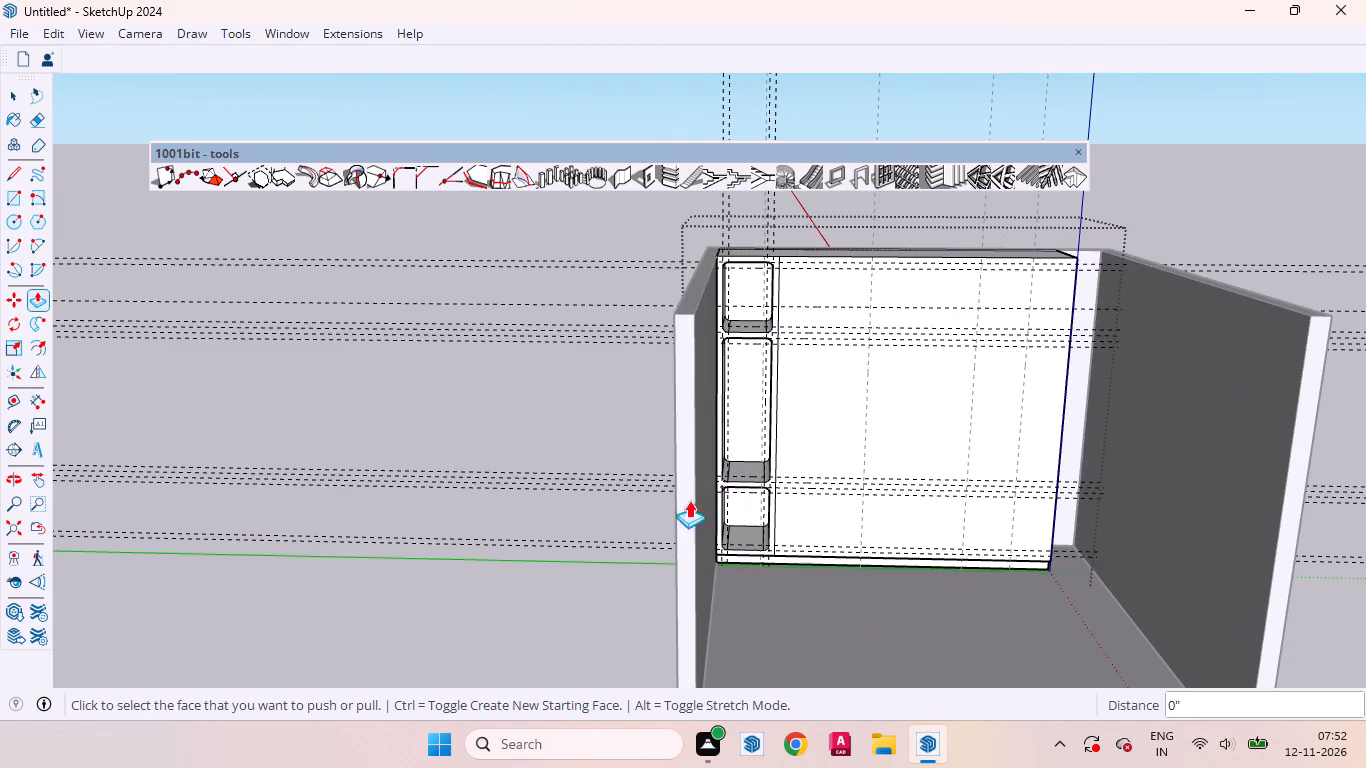
key(space)
Delete the vertical and horizontal construction guides used to lay out the niches inside the wardrobe group.
scroll(591, 531, down, 8)
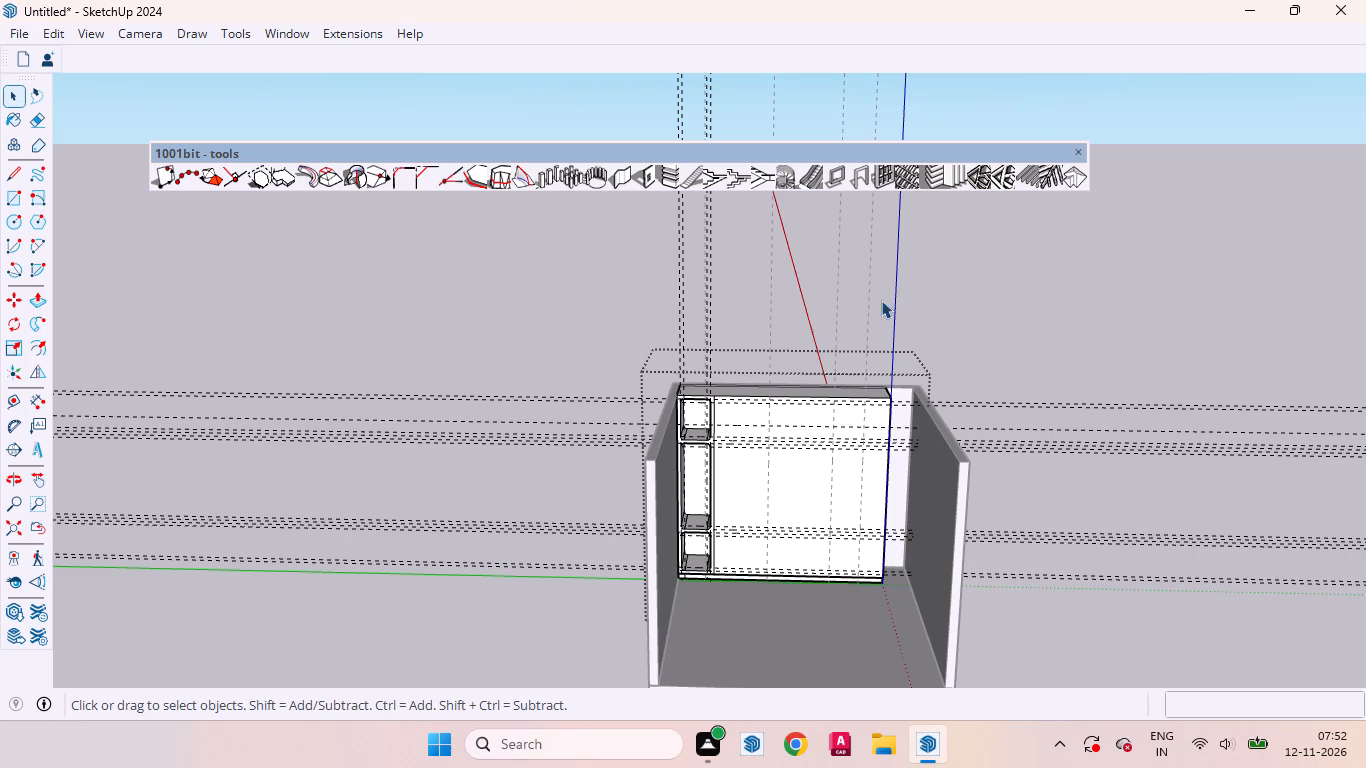
drag(934, 282, 313, 2)
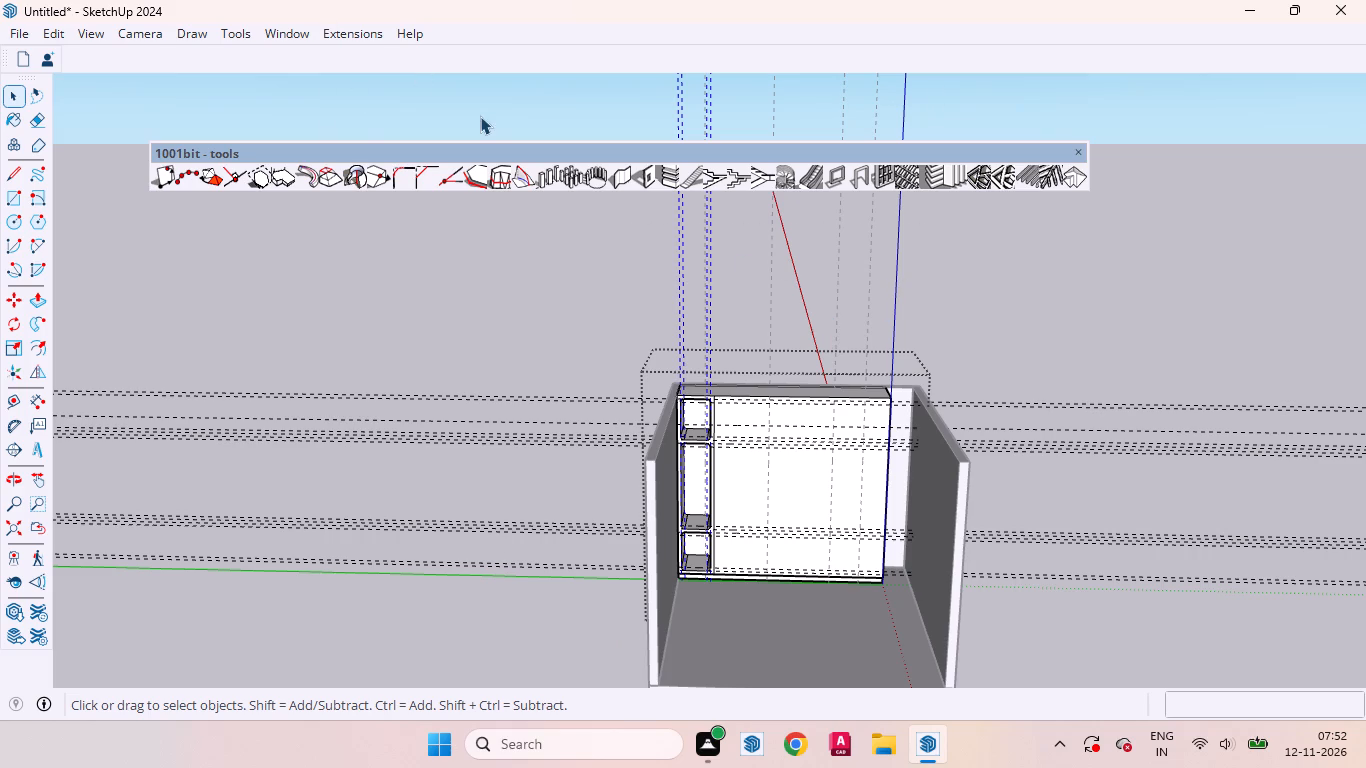
key(Delete)
drag(511, 605, 218, 184)
key(Delete)
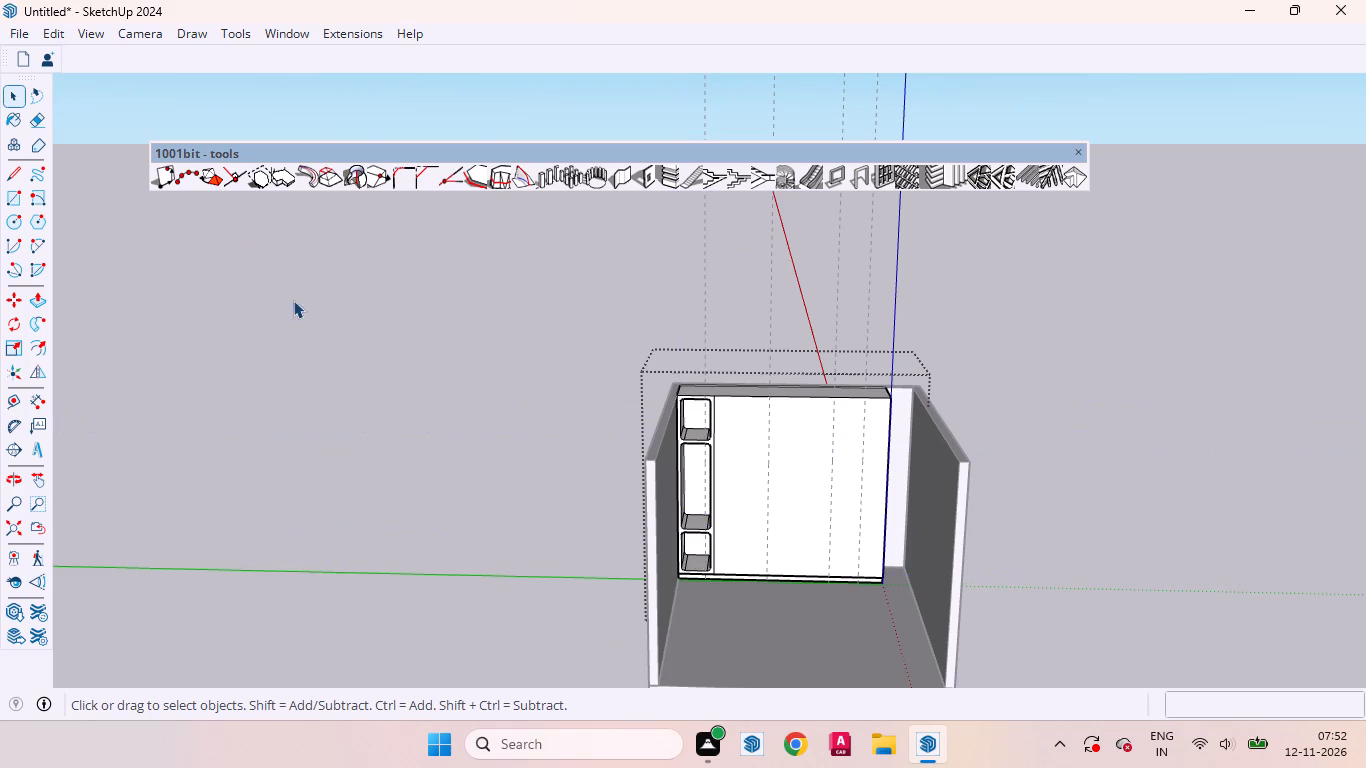
Close the wardrobe group and examine the recessed niches and the wardrobe's top edge from above.
click(399, 486)
drag(907, 309, 717, 212)
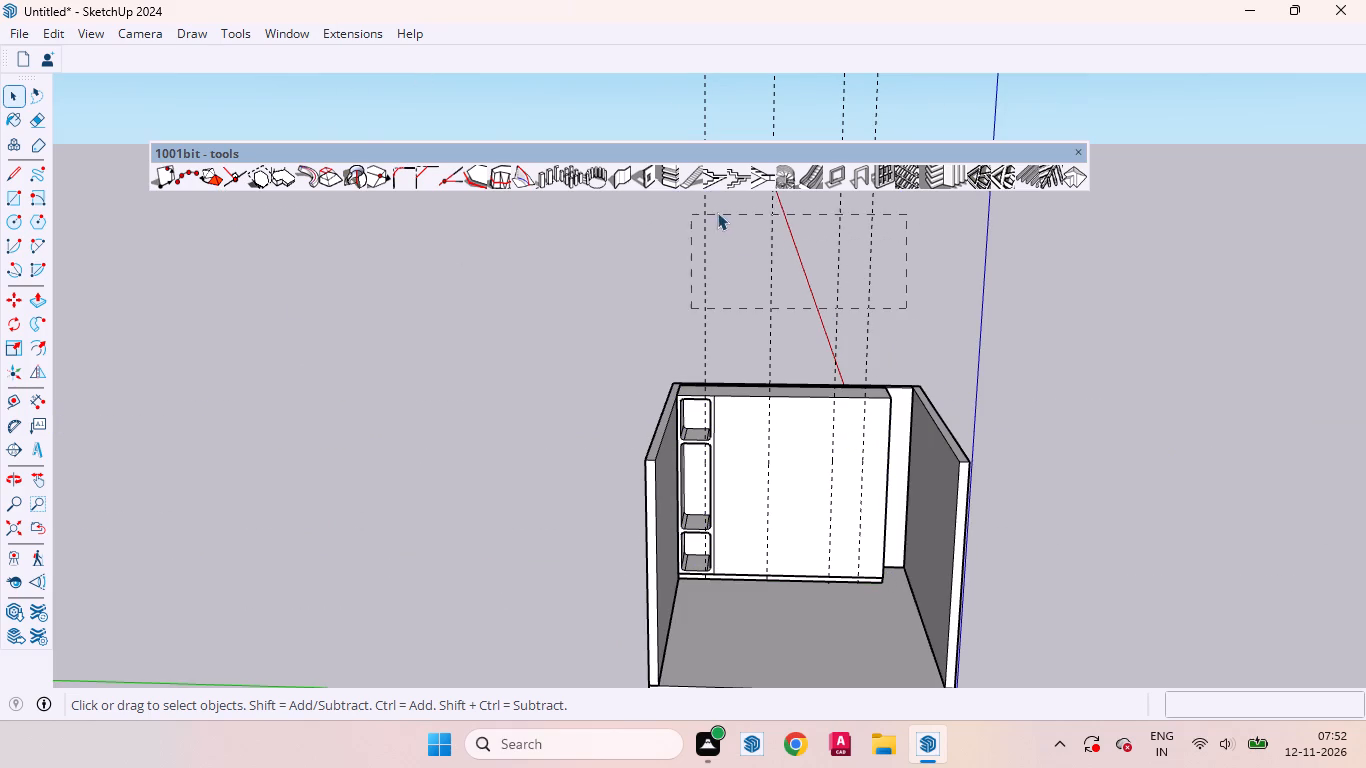
drag(717, 212, 1070, 259)
scroll(713, 427, up, 10)
middle_drag(710, 430, 700, 409)
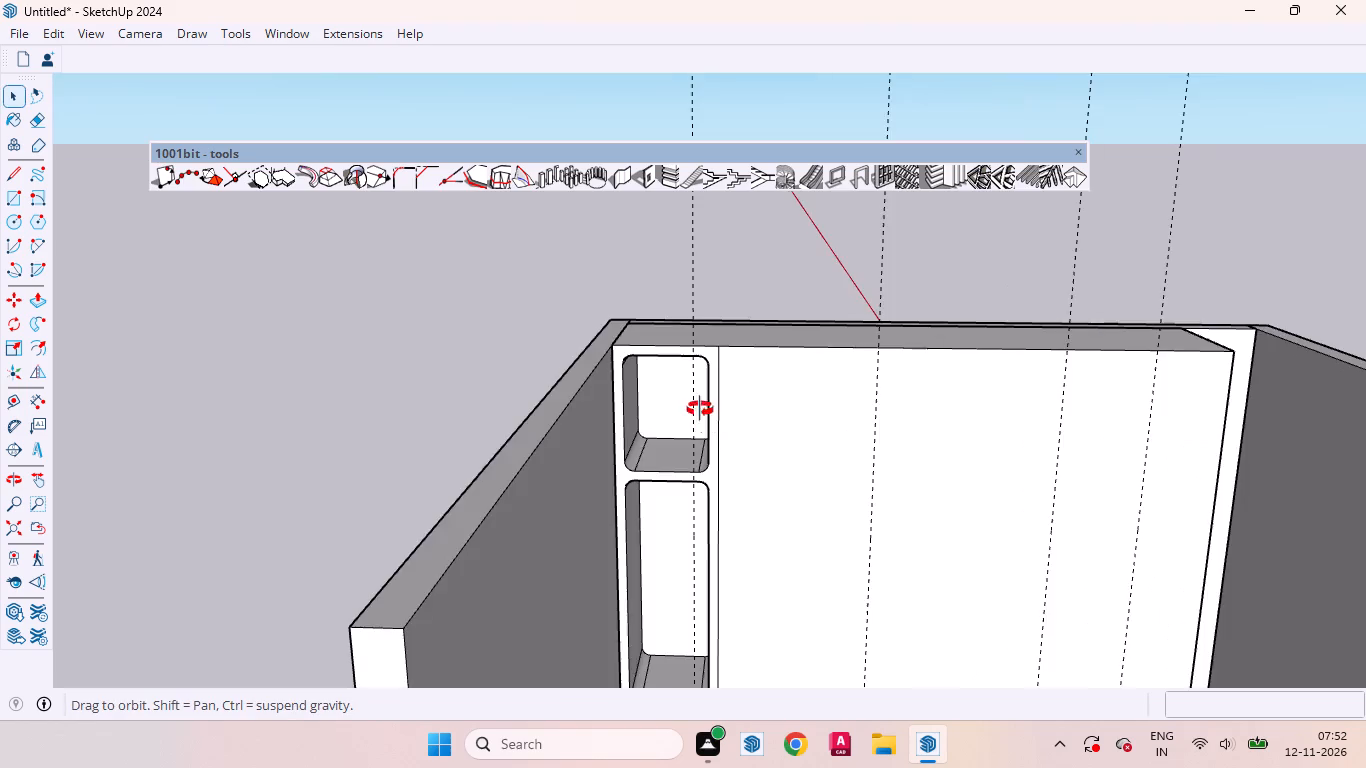
middle_drag(700, 409, 662, 578)
scroll(594, 342, up, 15)
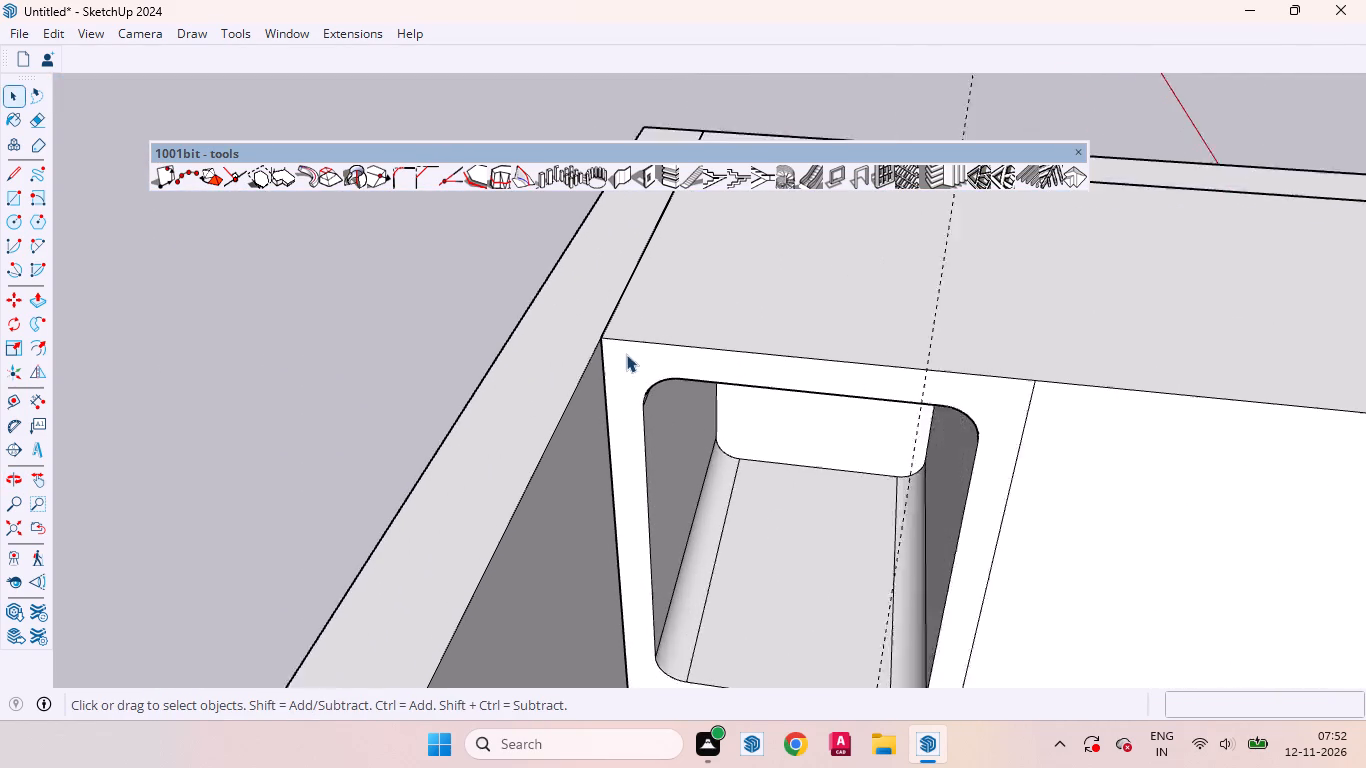
scroll(635, 346, down, 14)
middle_drag(797, 466, 817, 387)
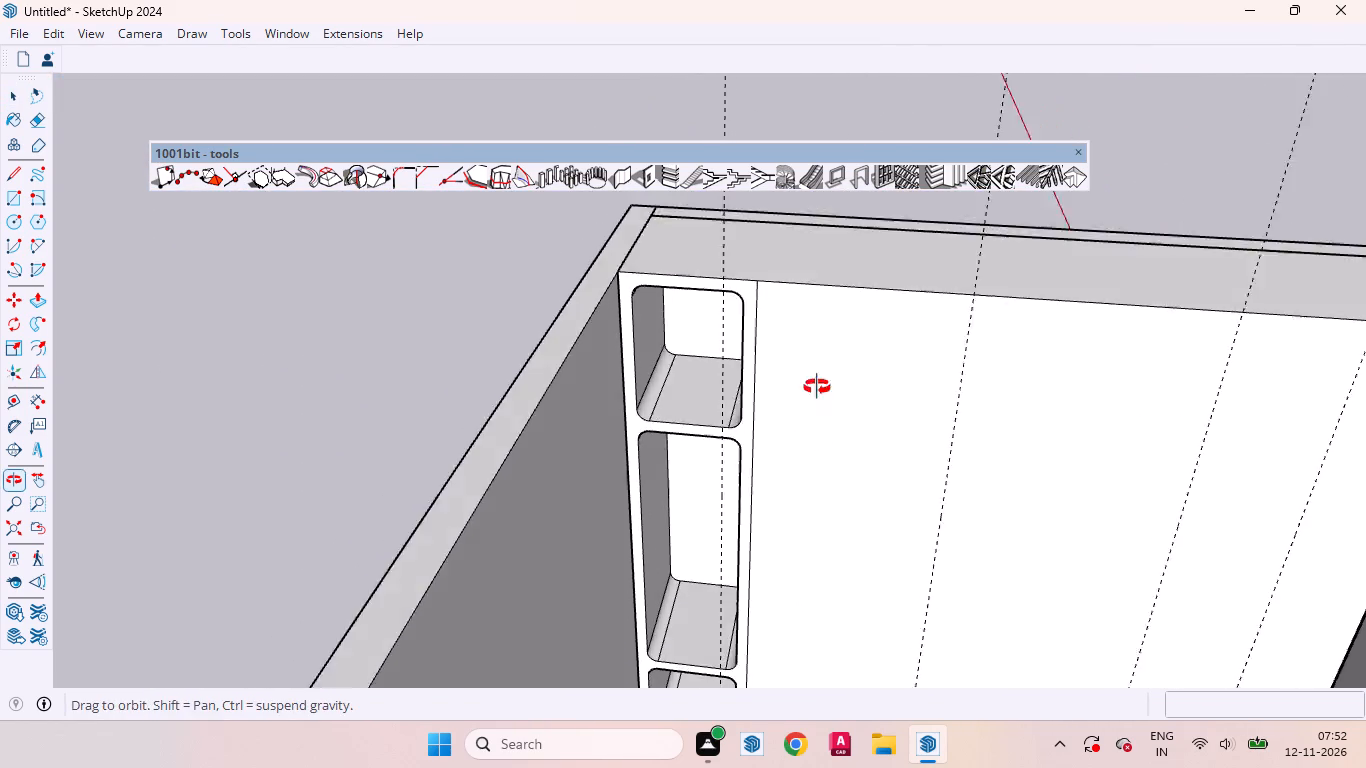
middle_drag(817, 387, 824, 374)
scroll(720, 351, down, 5)
Reopen the wardrobe group and place a vertical guide on the wide front face 3' from the niche panel's edge.
click(902, 536)
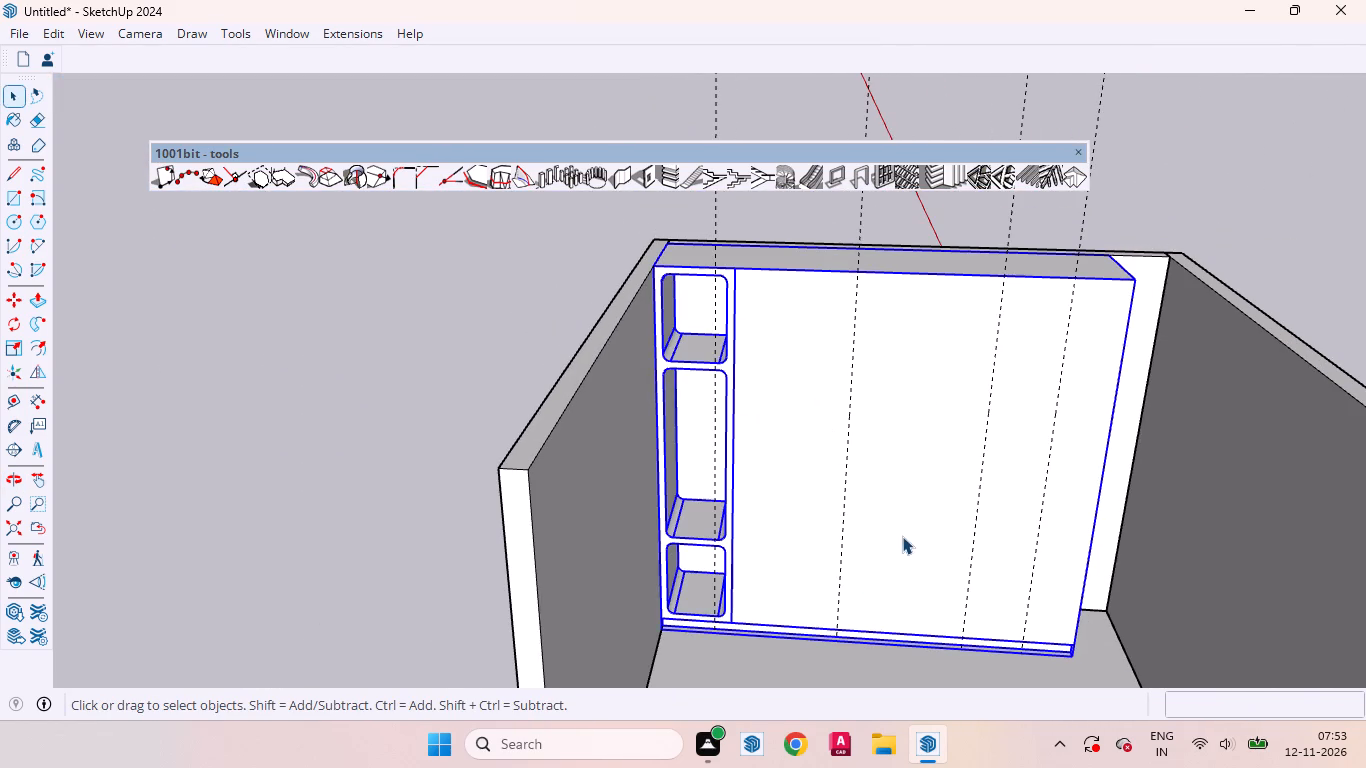
double_click(902, 529)
click(893, 505)
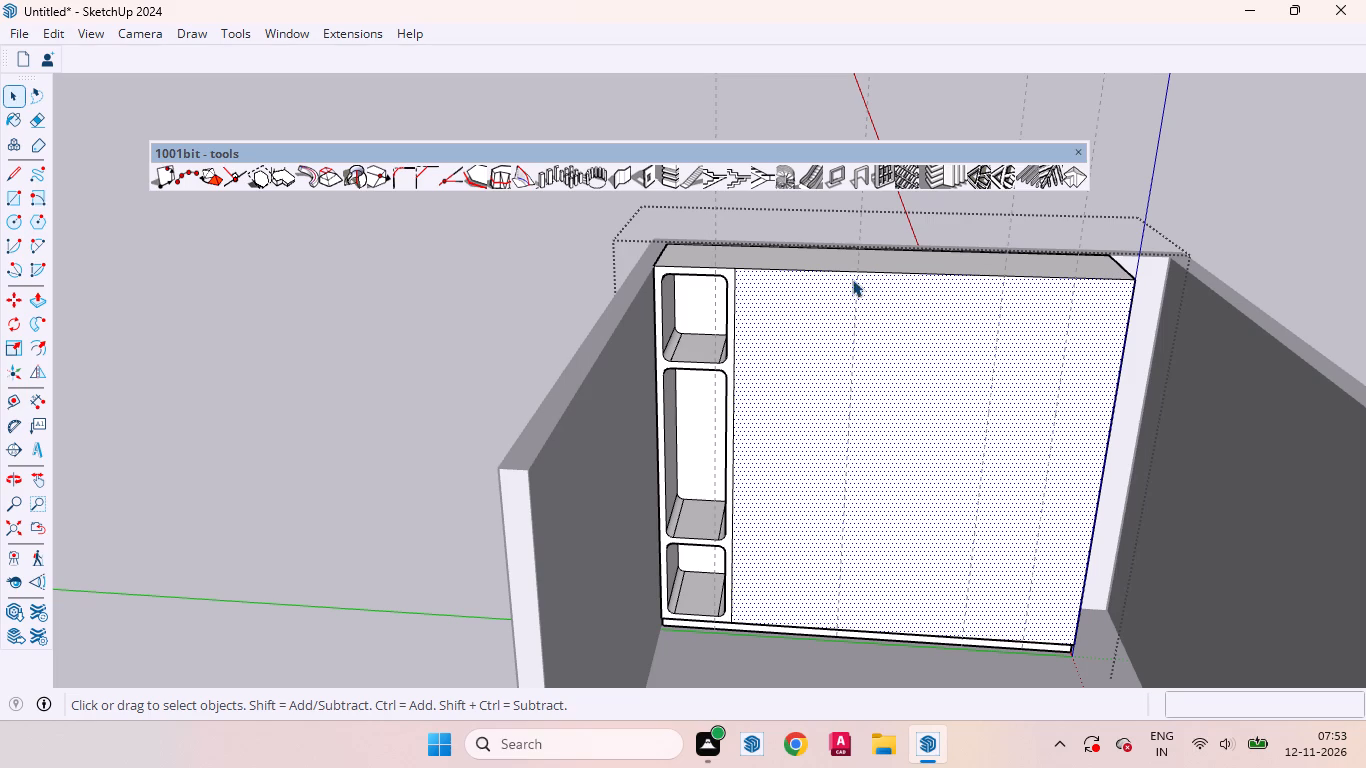
key(t)
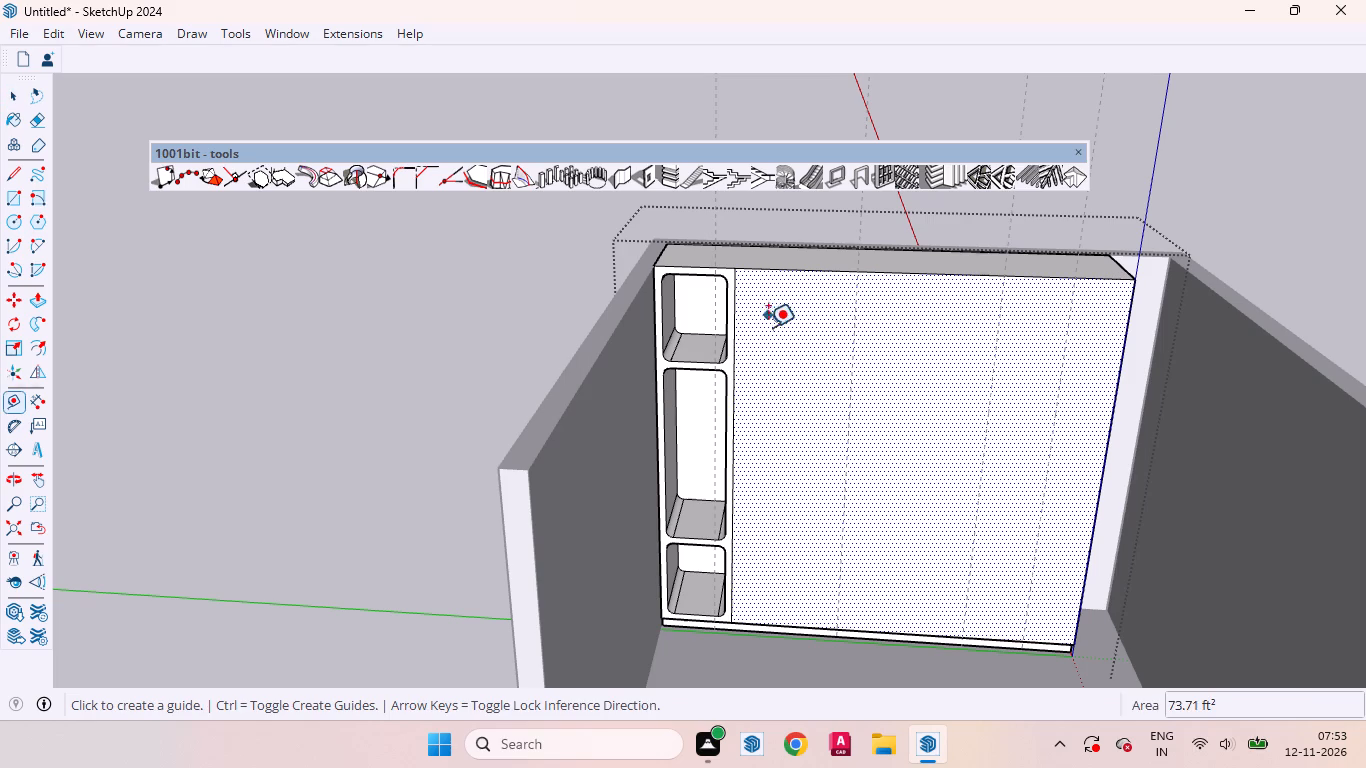
scroll(767, 333, up, 5)
click(712, 316)
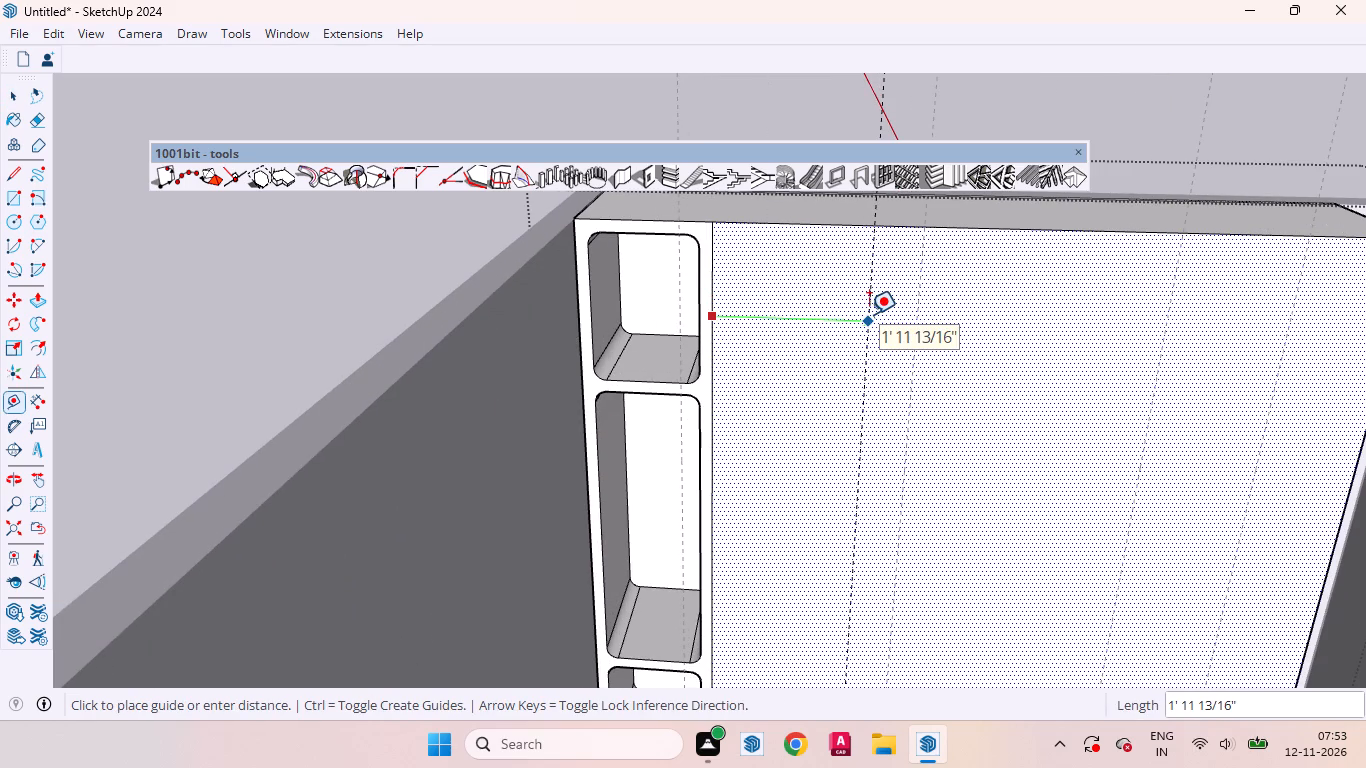
text(3')
key(Return)
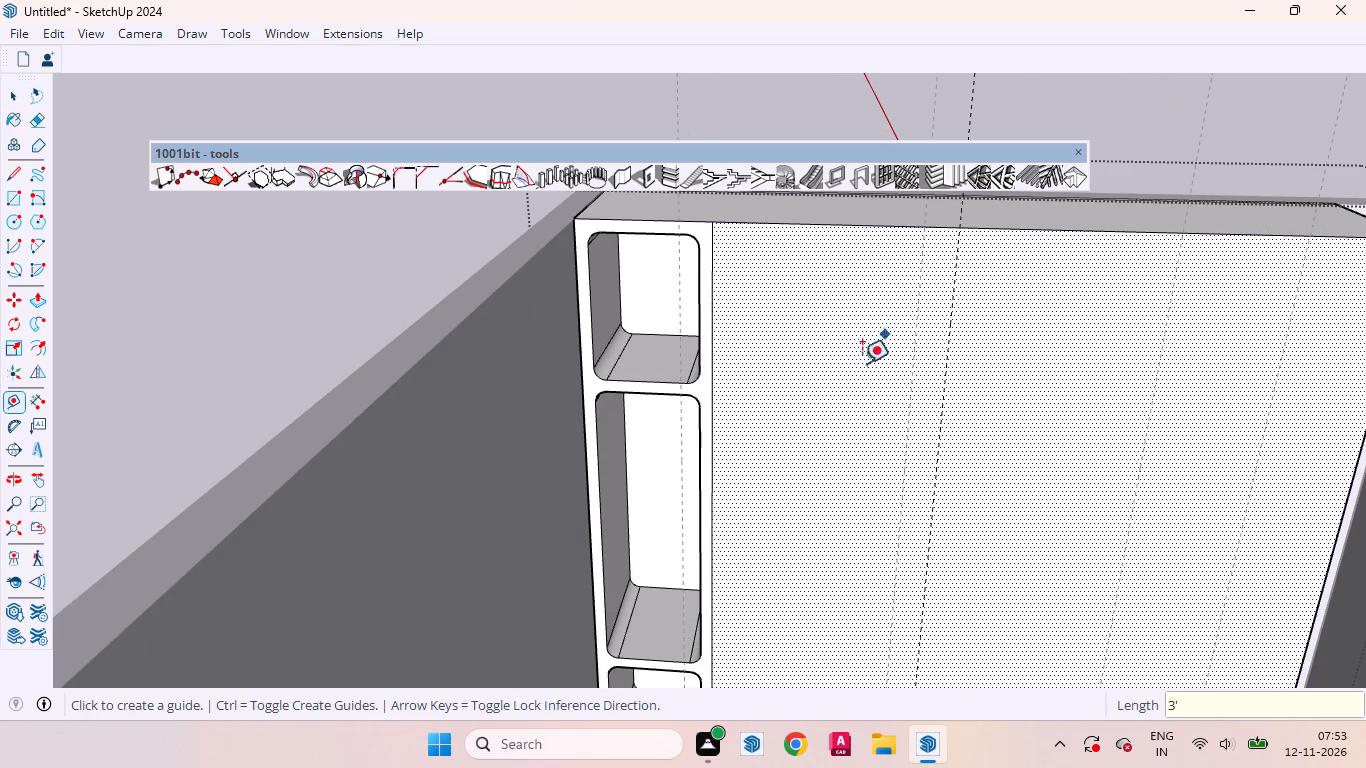
Place a second vertical guide on the wide front face 3' beyond the first one, away from the niches.
scroll(728, 393, down, 4)
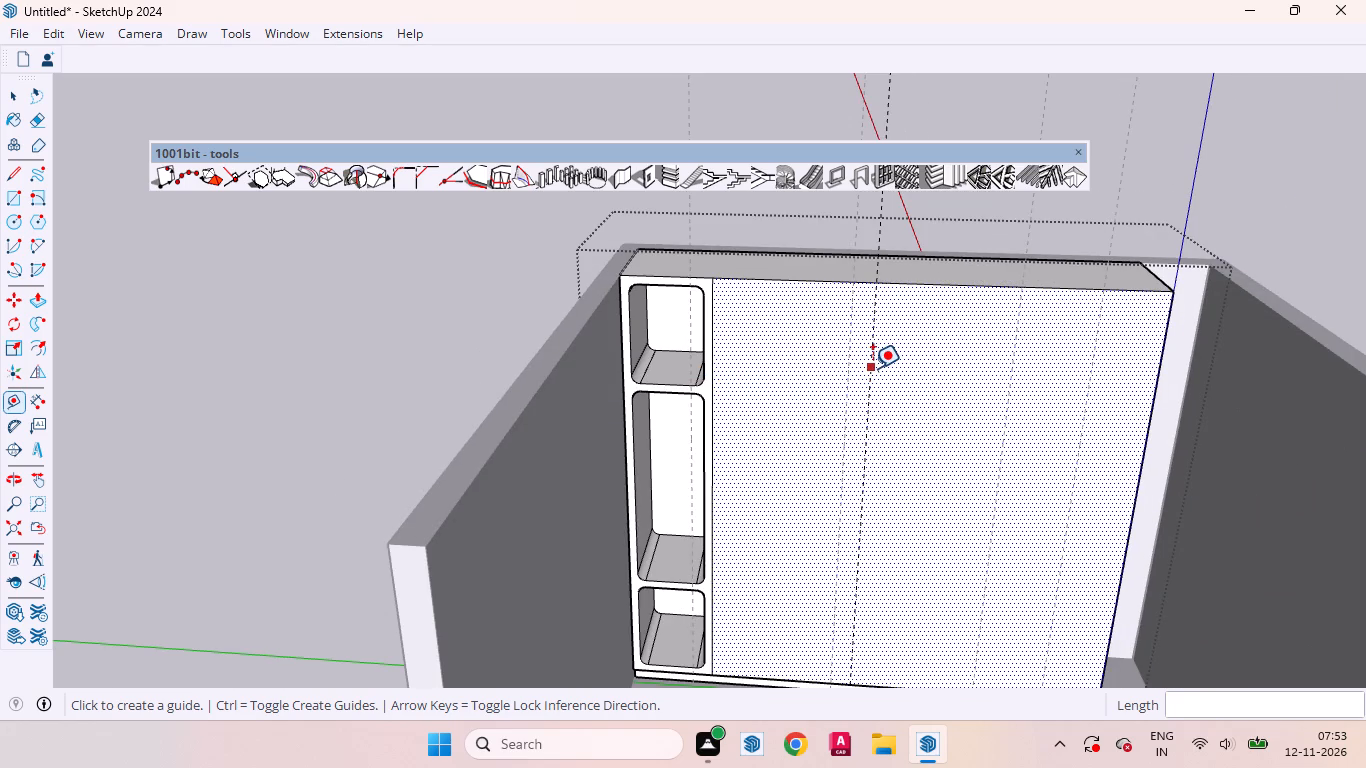
click(873, 368)
text(3')
key(Return)
middle_drag(1082, 401, 966, 374)
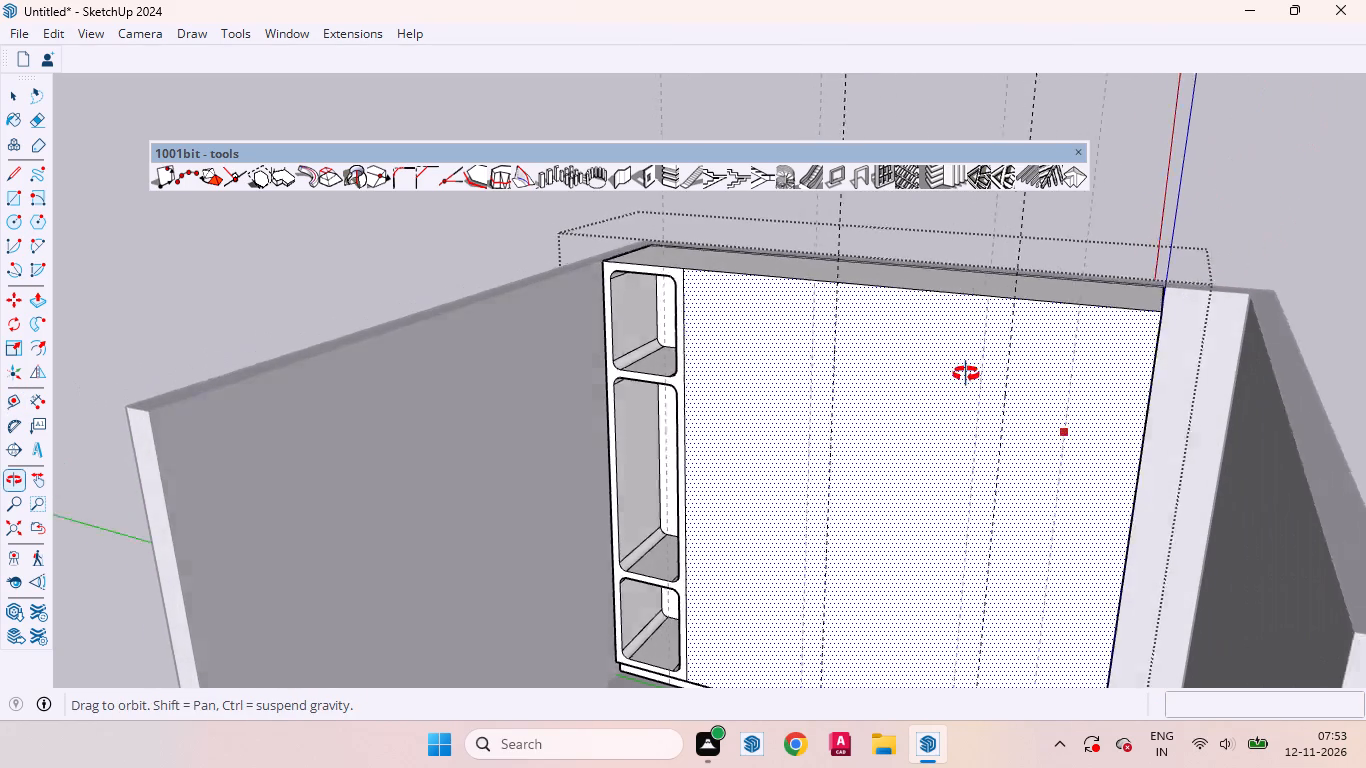
middle_drag(966, 374, 975, 375)
key(space)
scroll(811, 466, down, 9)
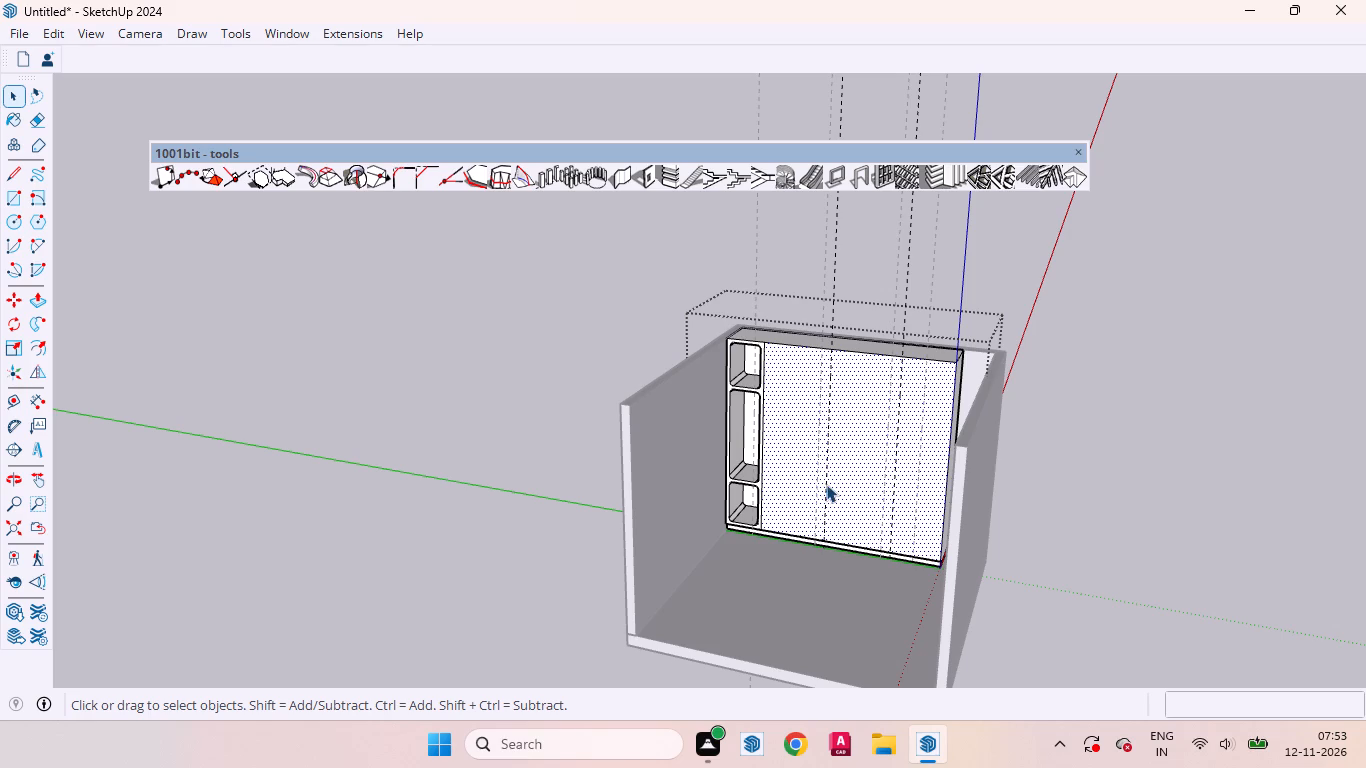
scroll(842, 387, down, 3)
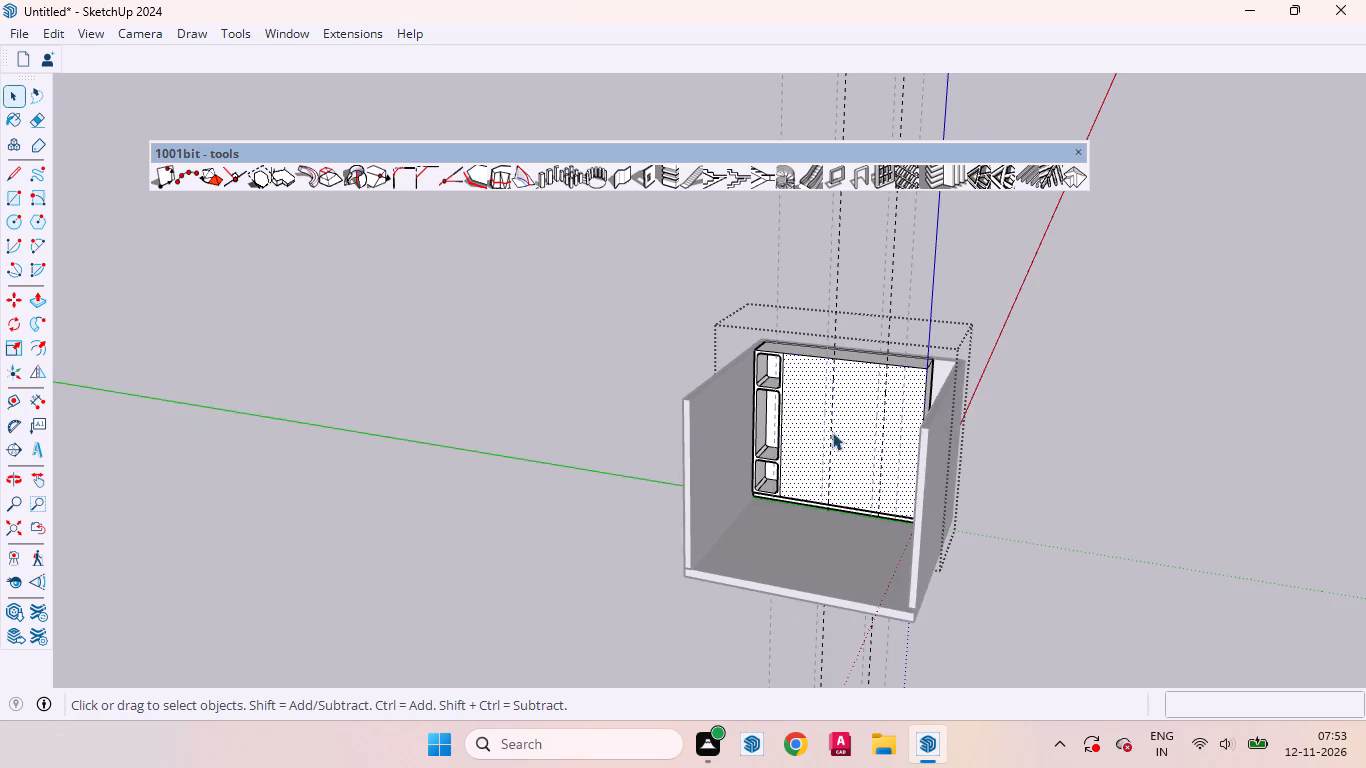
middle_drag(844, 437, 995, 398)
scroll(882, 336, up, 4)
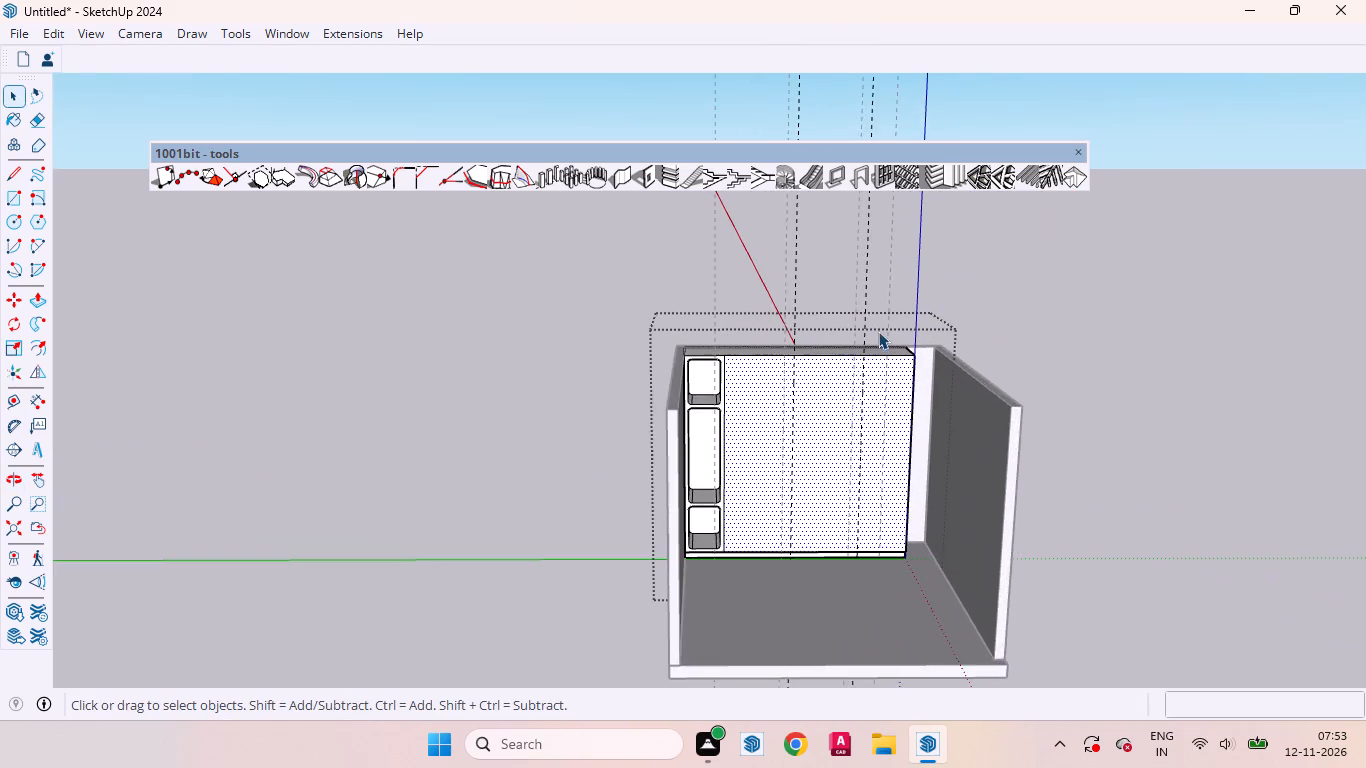
Undo the two 3' front guides, the construction guide deletion and the recessing of all three niches in the wardrobe group.
scroll(772, 385, up, 4)
scroll(715, 387, down, 3)
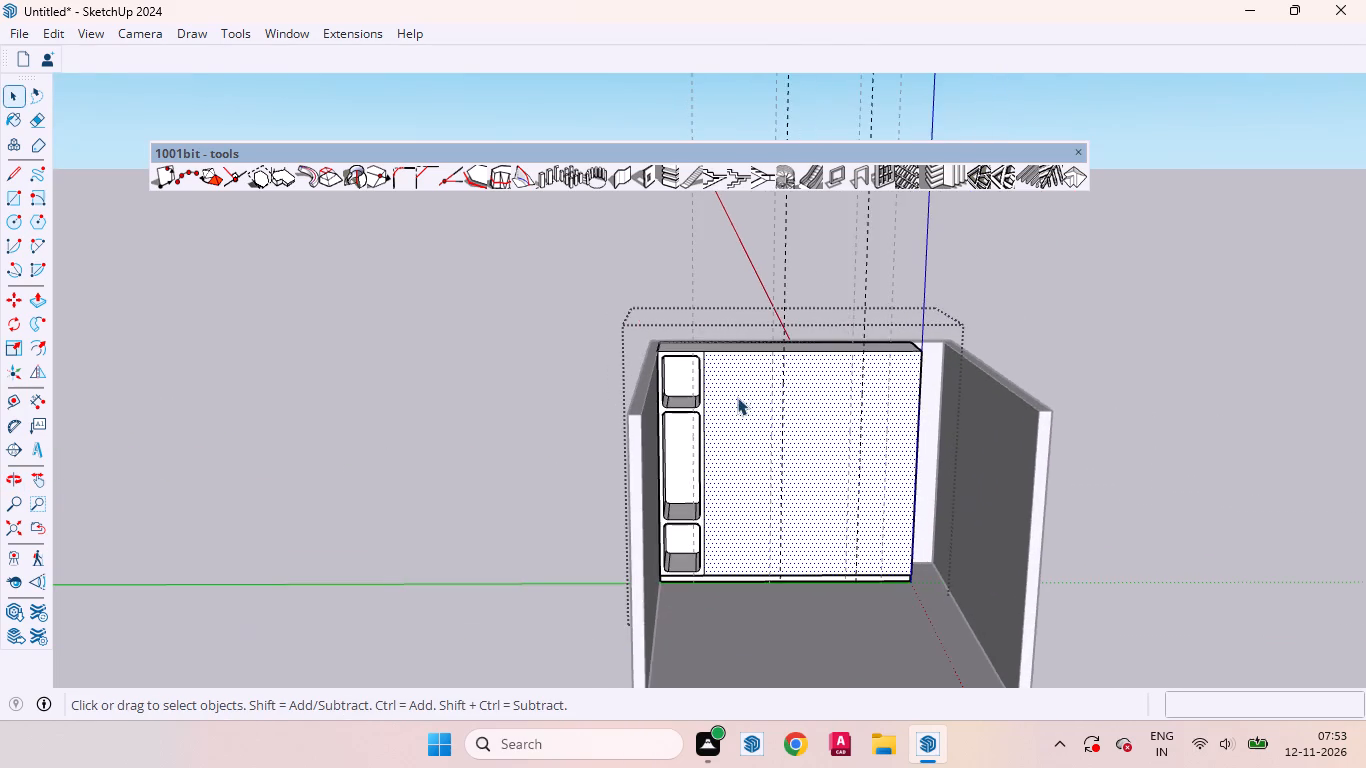
middle_drag(693, 398, 653, 364)
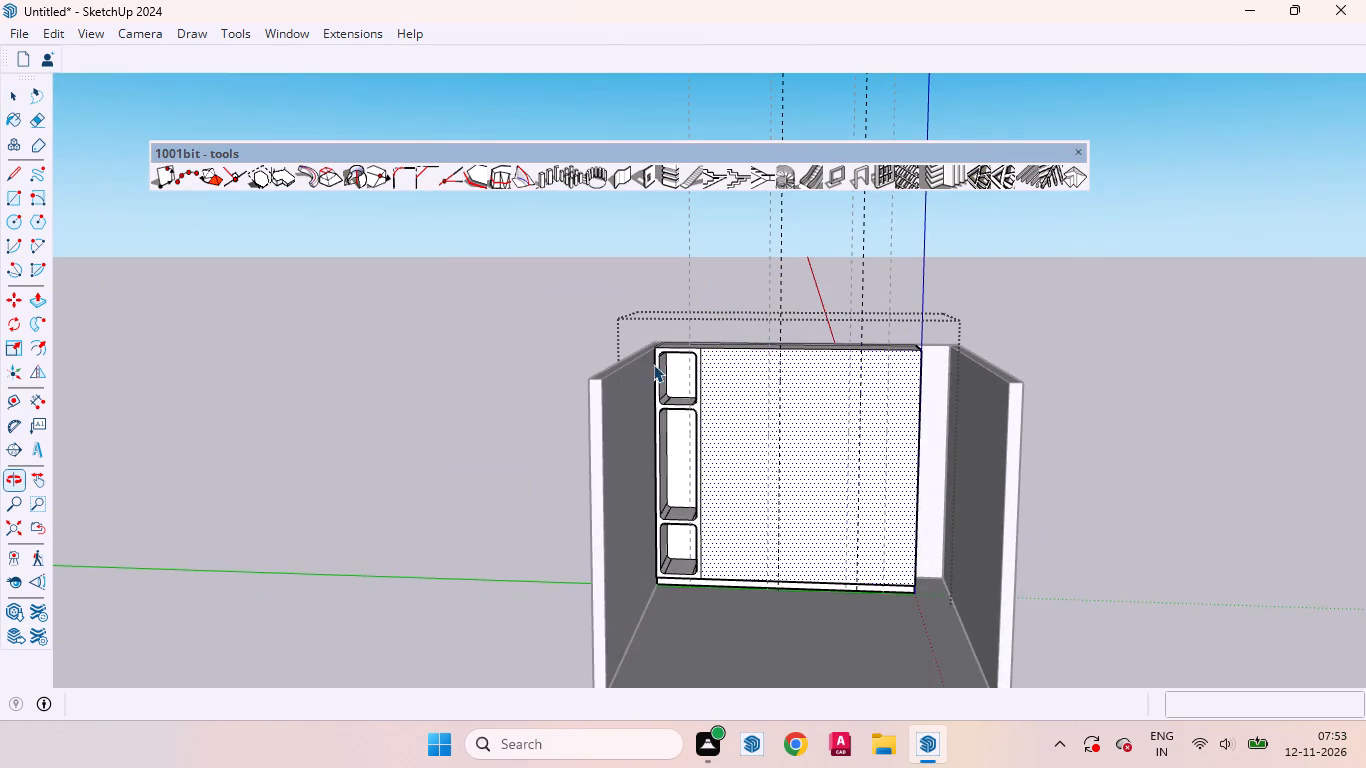
key(ctrl+z)
key(ctrl+z)
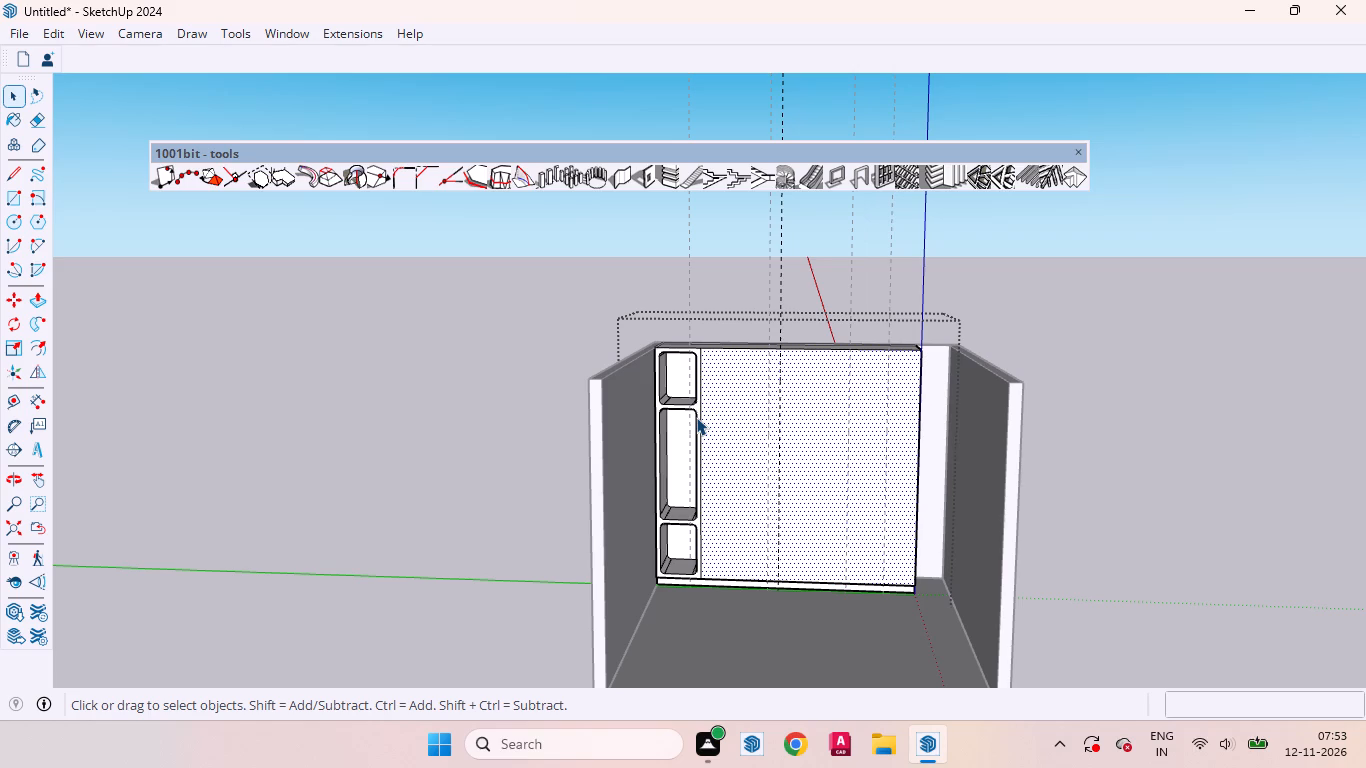
key(ctrl+z)
key(ctrl+z)
key(ctrl+z)
key(ctrl+z)
key(ctrl+z)
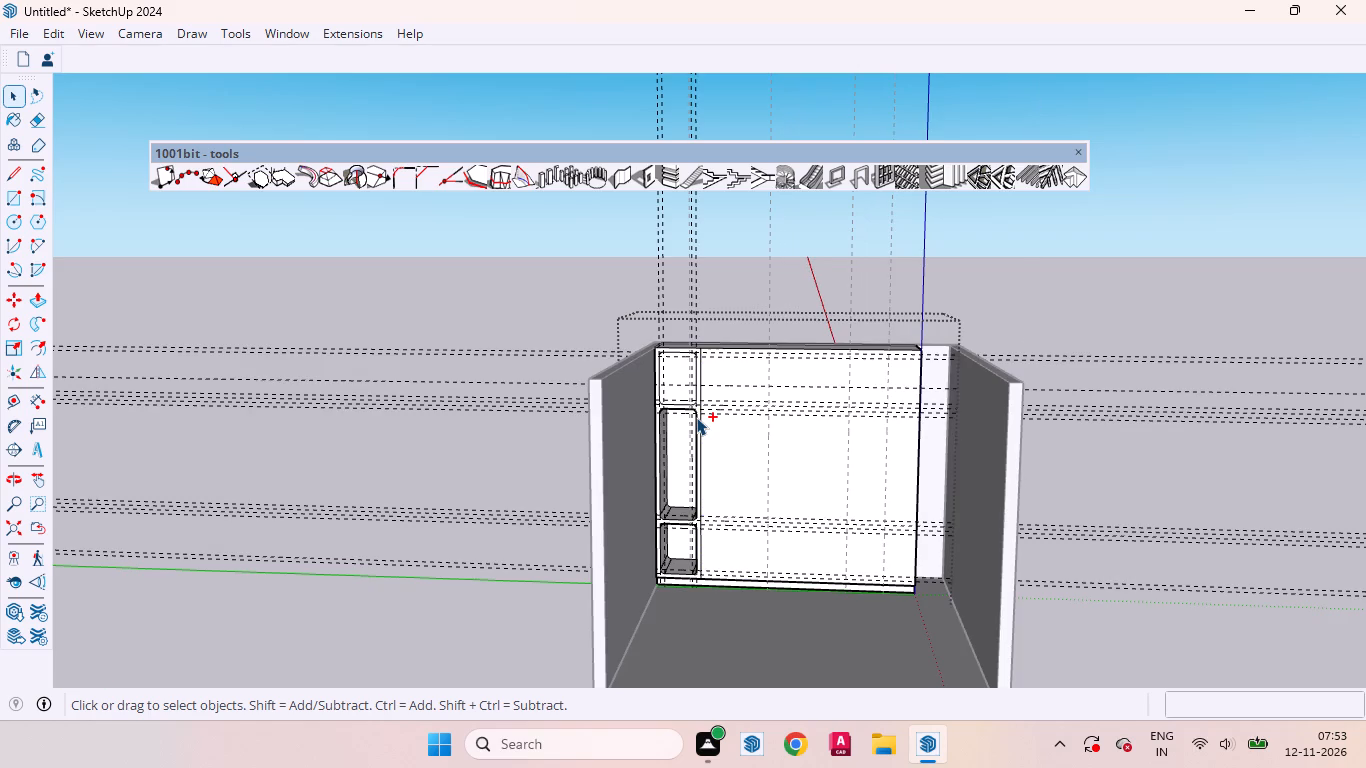
key(ctrl+z)
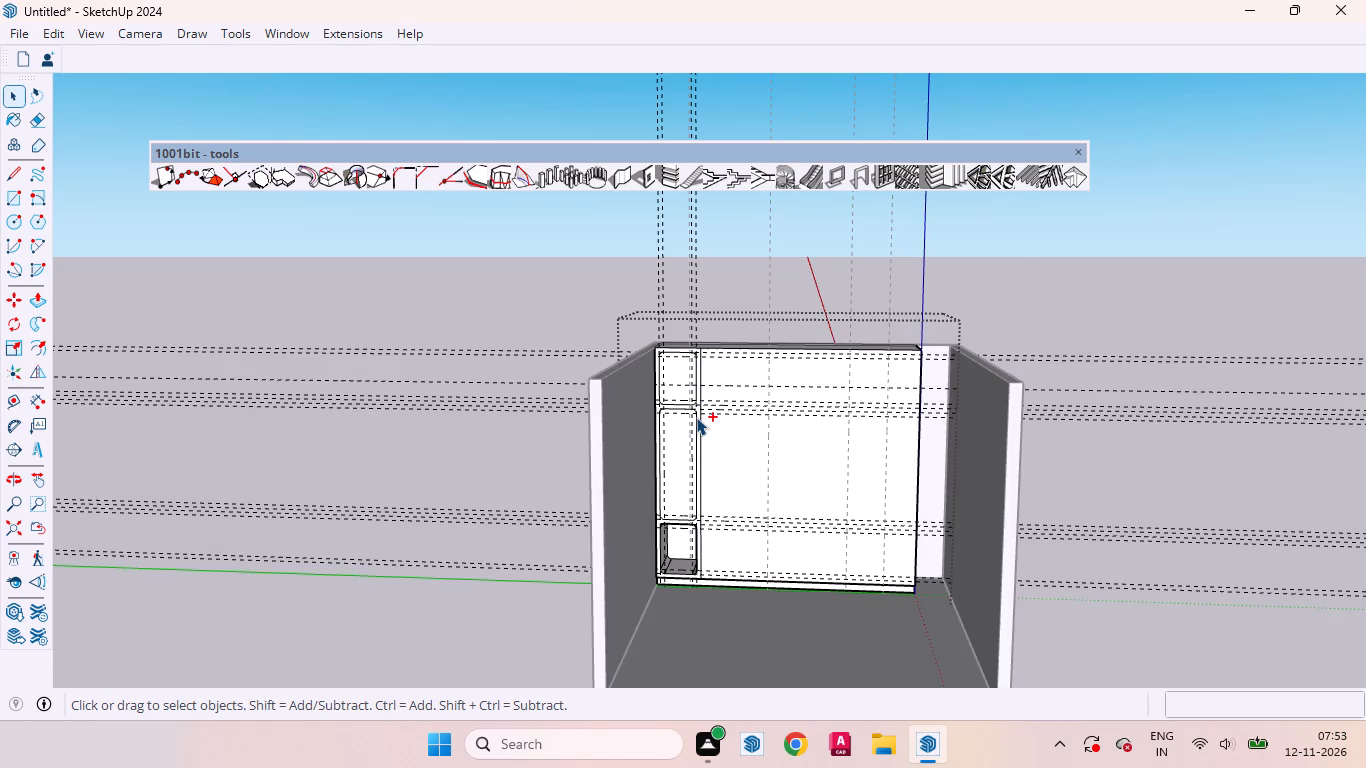
key(ctrl+z)
Undo the small corner roundings of the three niche outlines, back to plain rectangles.
scroll(663, 375, up, 9)
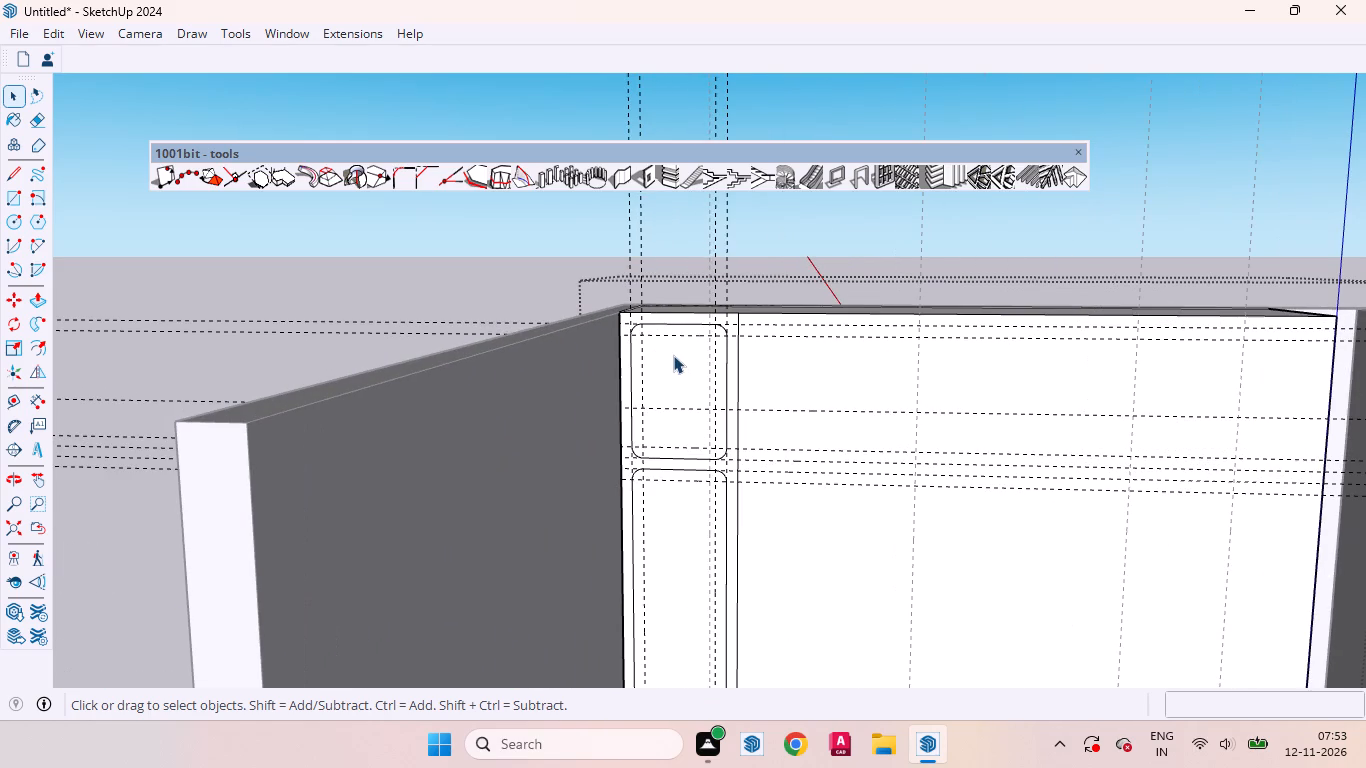
key(ctrl+z)
key(ctrl+z)
key(ctrl+z)
key(ctrl+z)
key(ctrl+z)
key(ctrl+z)
key(ctrl+z)
key(ctrl+z)
key(ctrl+z)
key(ctrl+z)
key(ctrl+z)
key(ctrl+z)
key(ctrl+z)
key(ctrl+z)
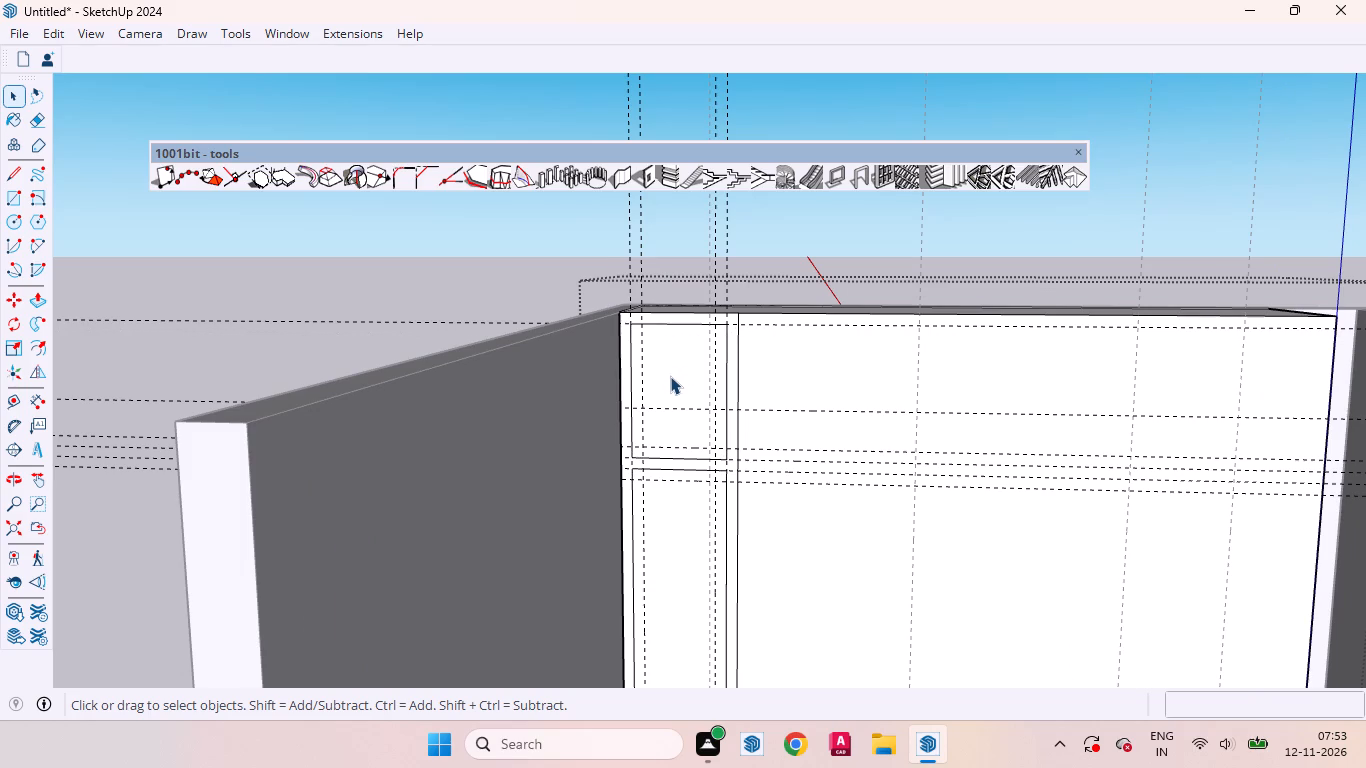
scroll(681, 348, down, 9)
scroll(718, 572, up, 4)
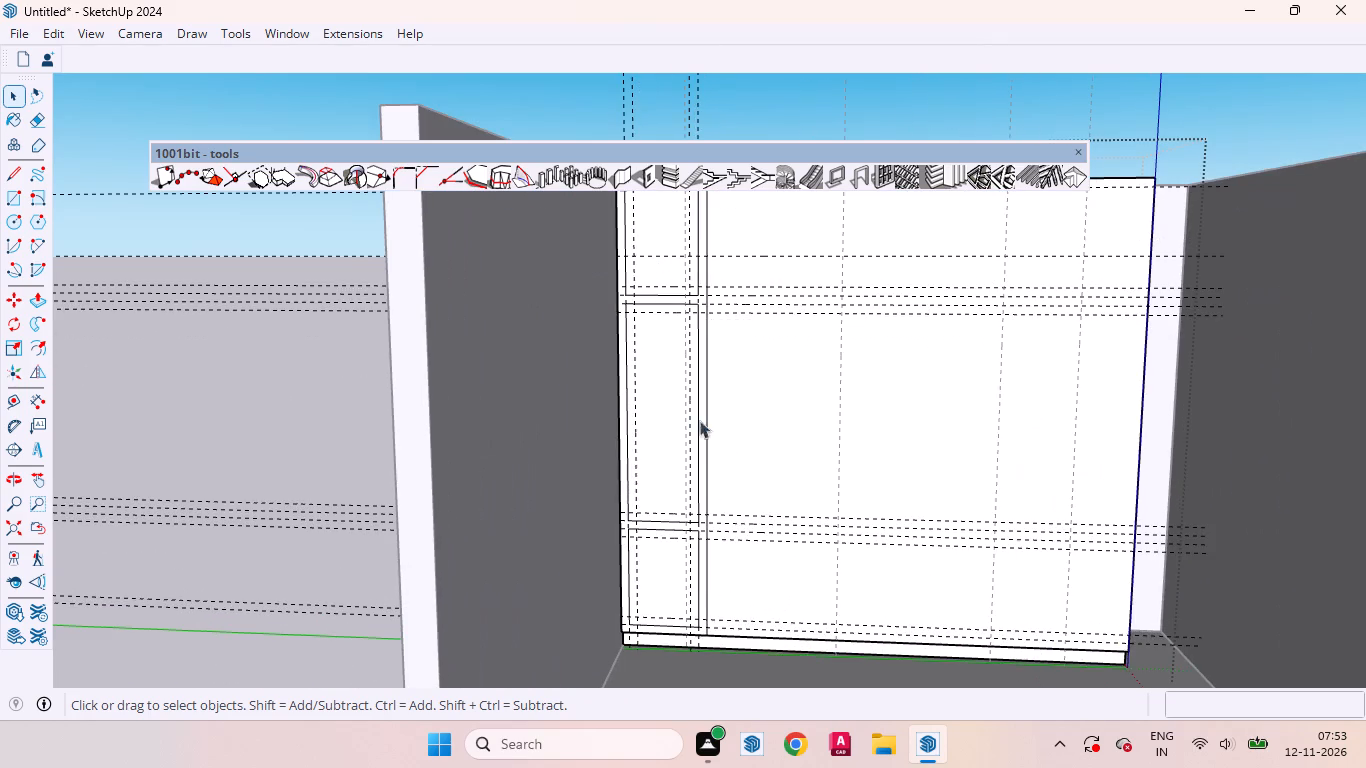
scroll(706, 449, down, 4)
scroll(655, 286, up, 8)
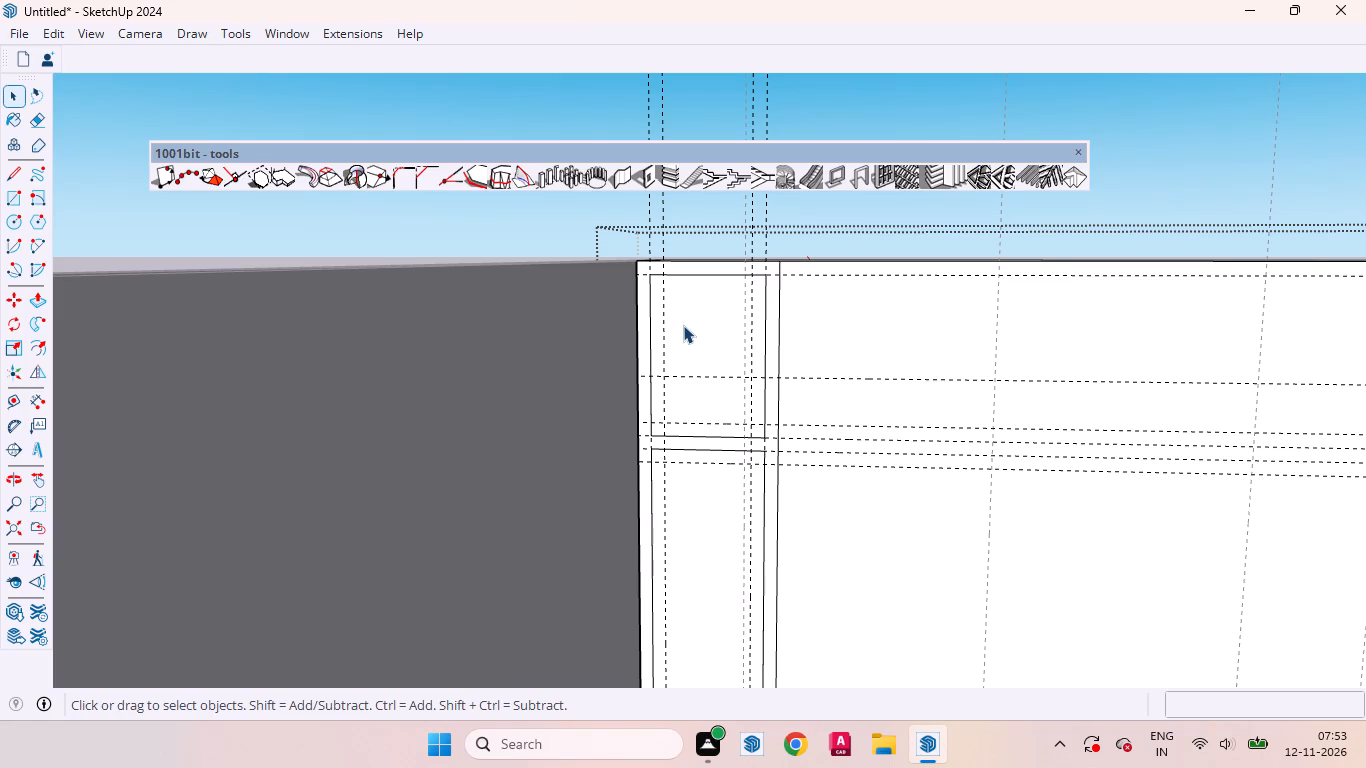
Round the upper niche outline's top into a half circle with two tangent arcs from mid-edge, using a guide 8 1/2" below the edge.
key(a)
scroll(711, 284, up, 4)
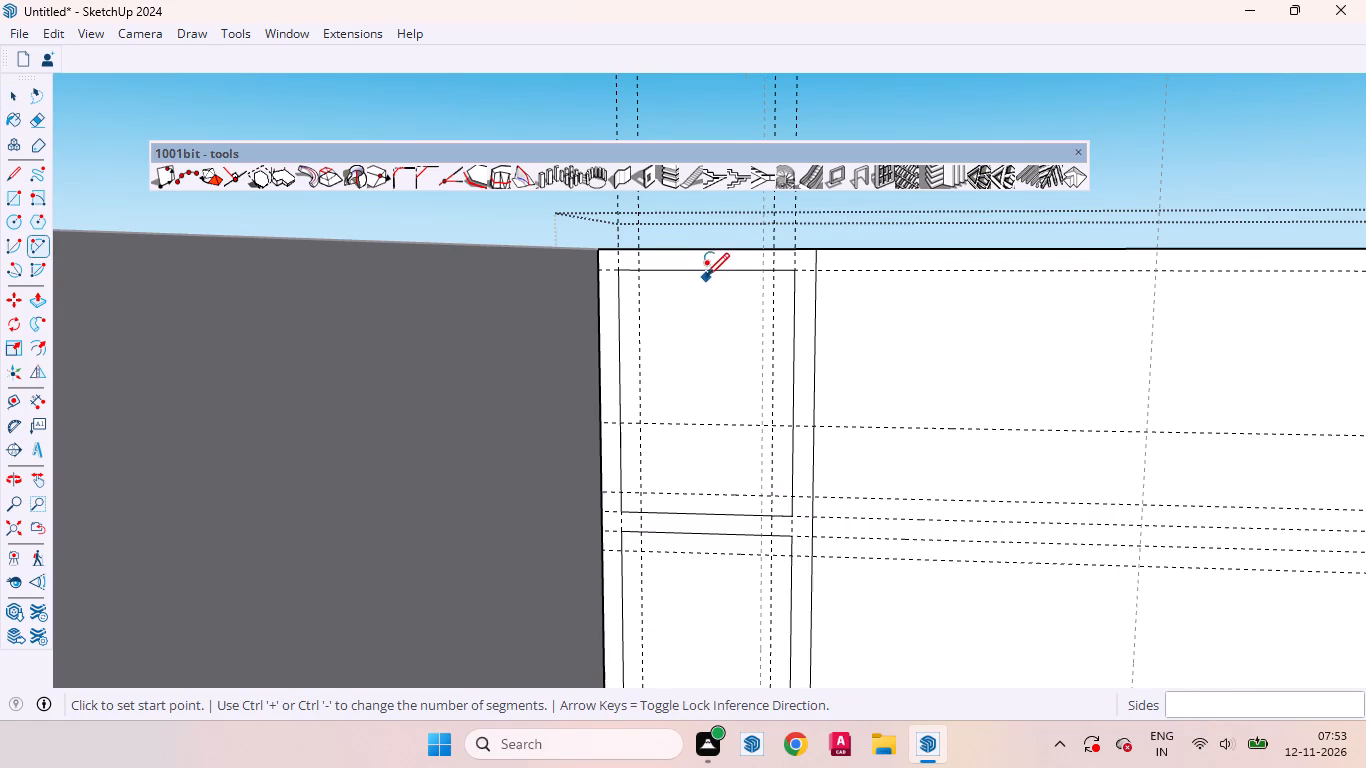
click(704, 273)
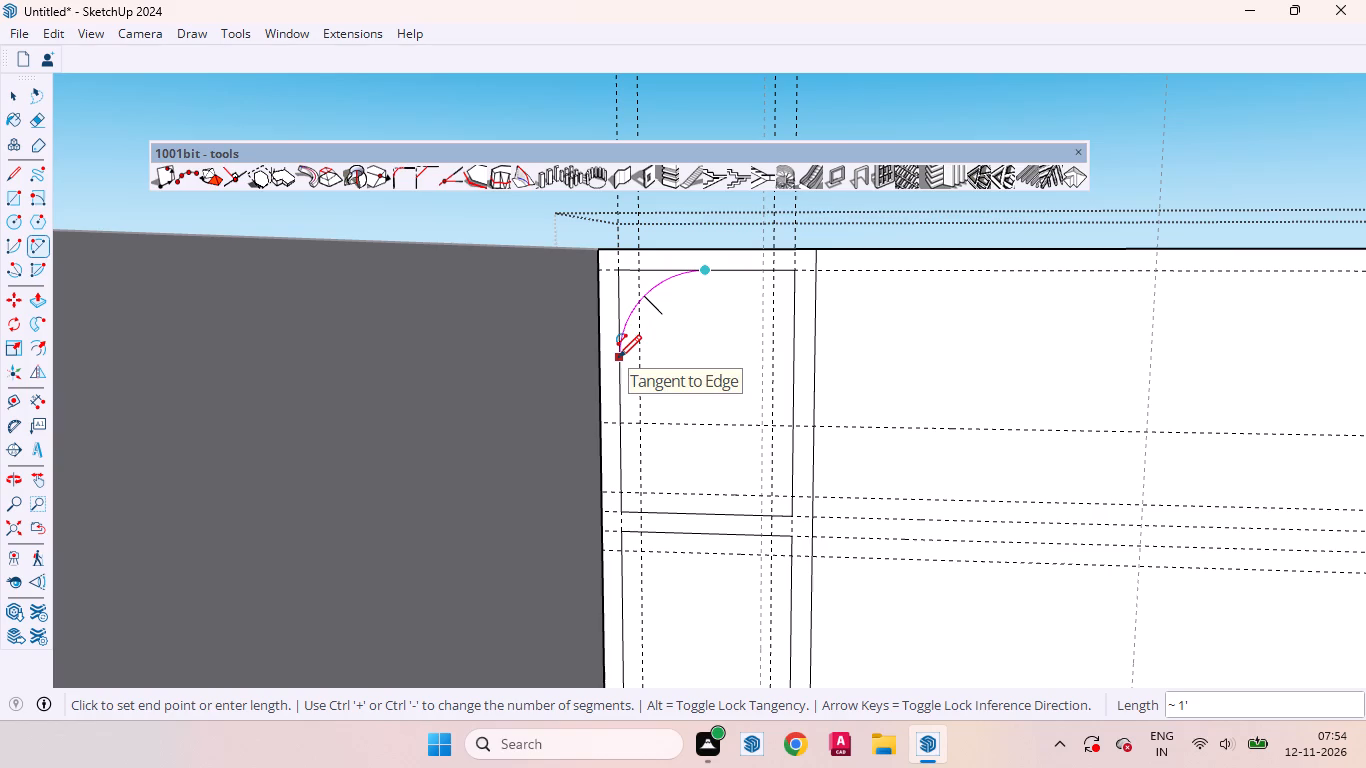
double_click(618, 358)
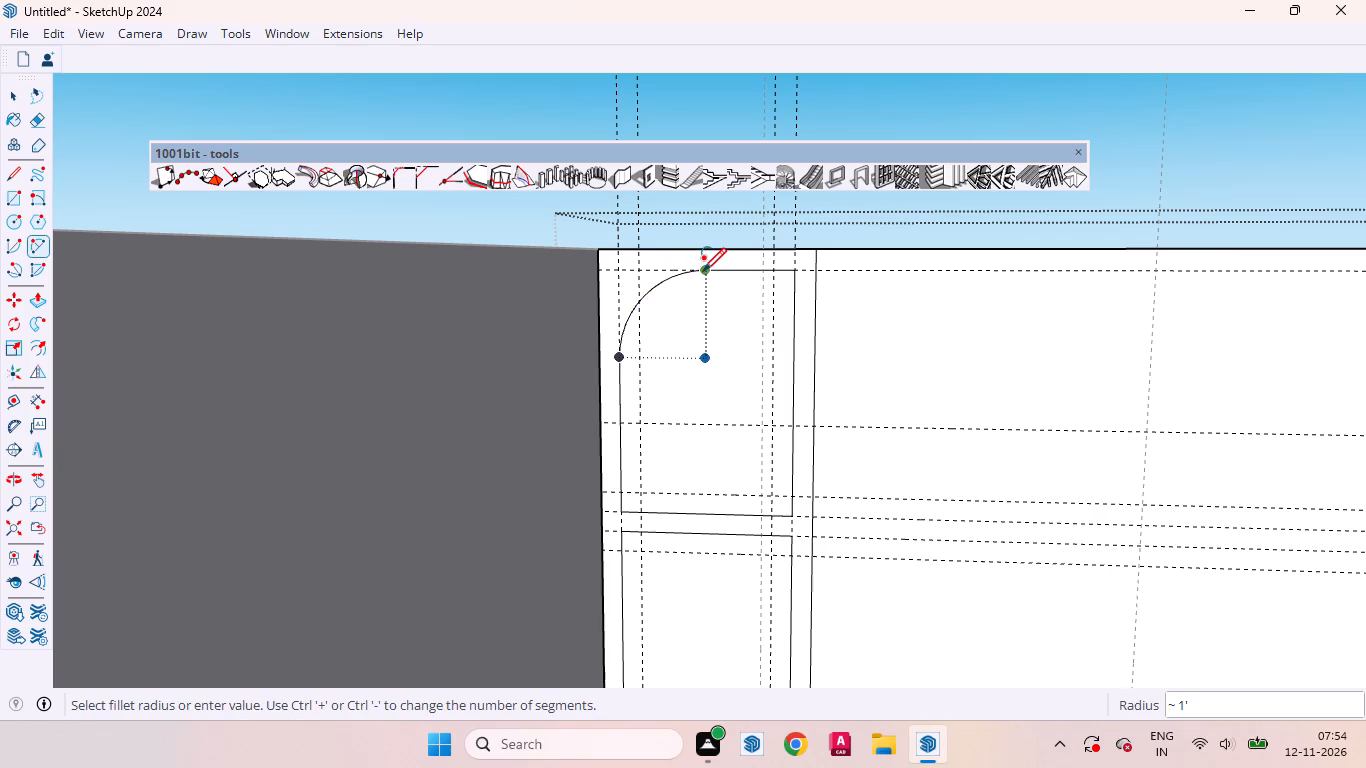
click(703, 271)
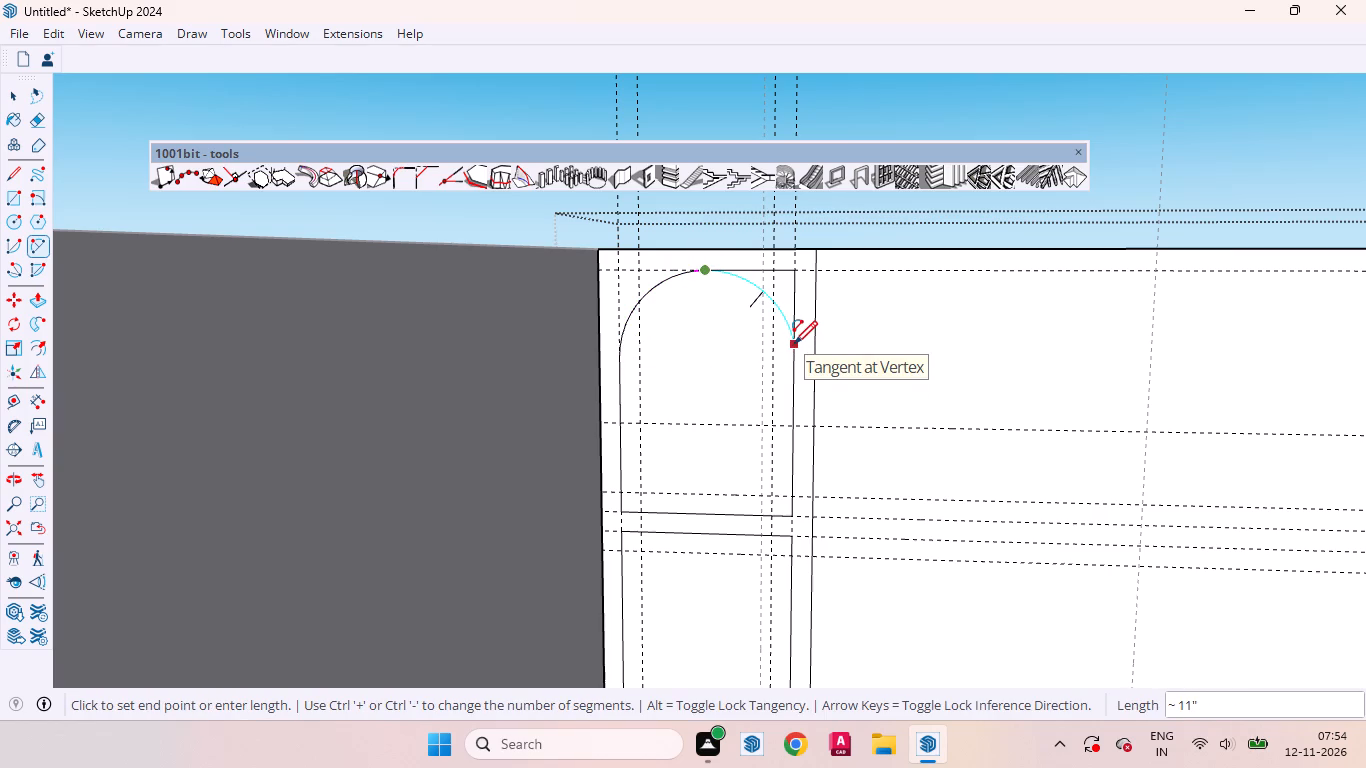
key(space)
key(t)
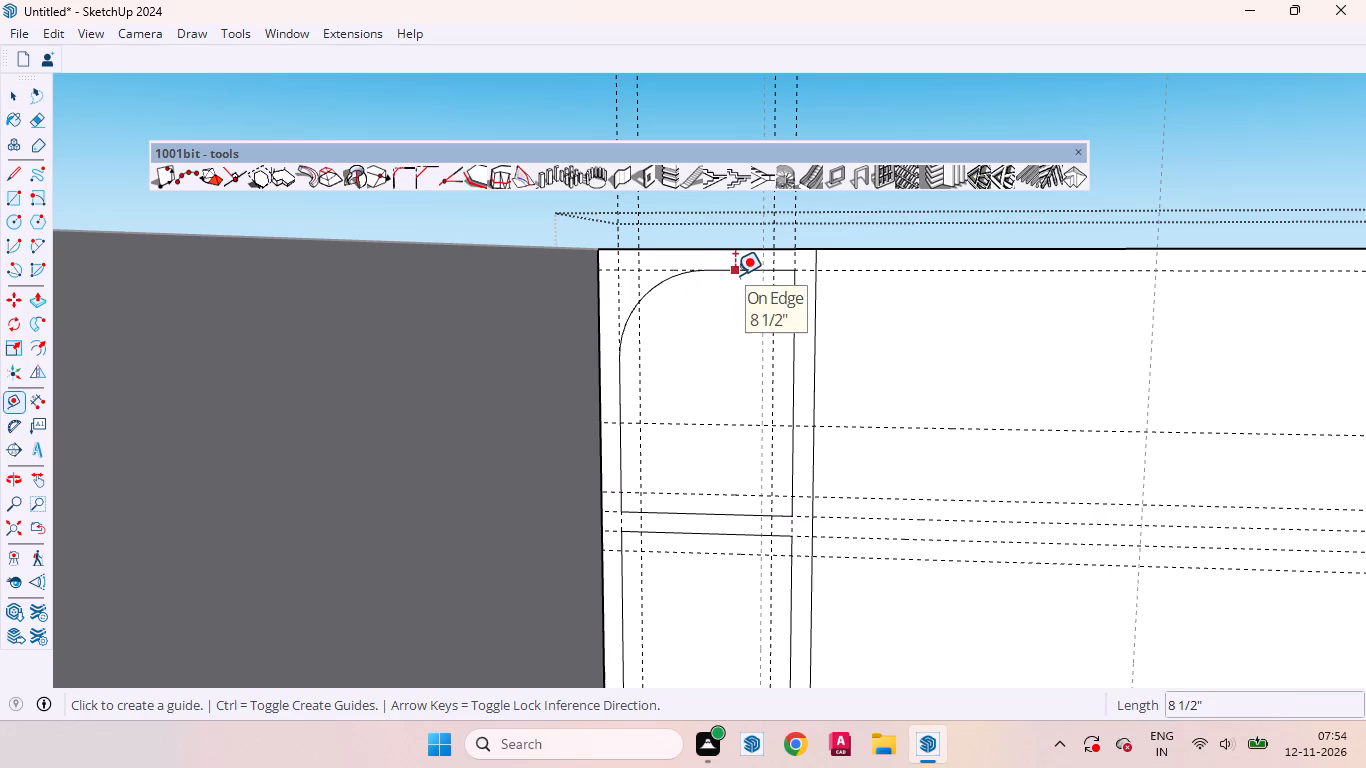
click(735, 275)
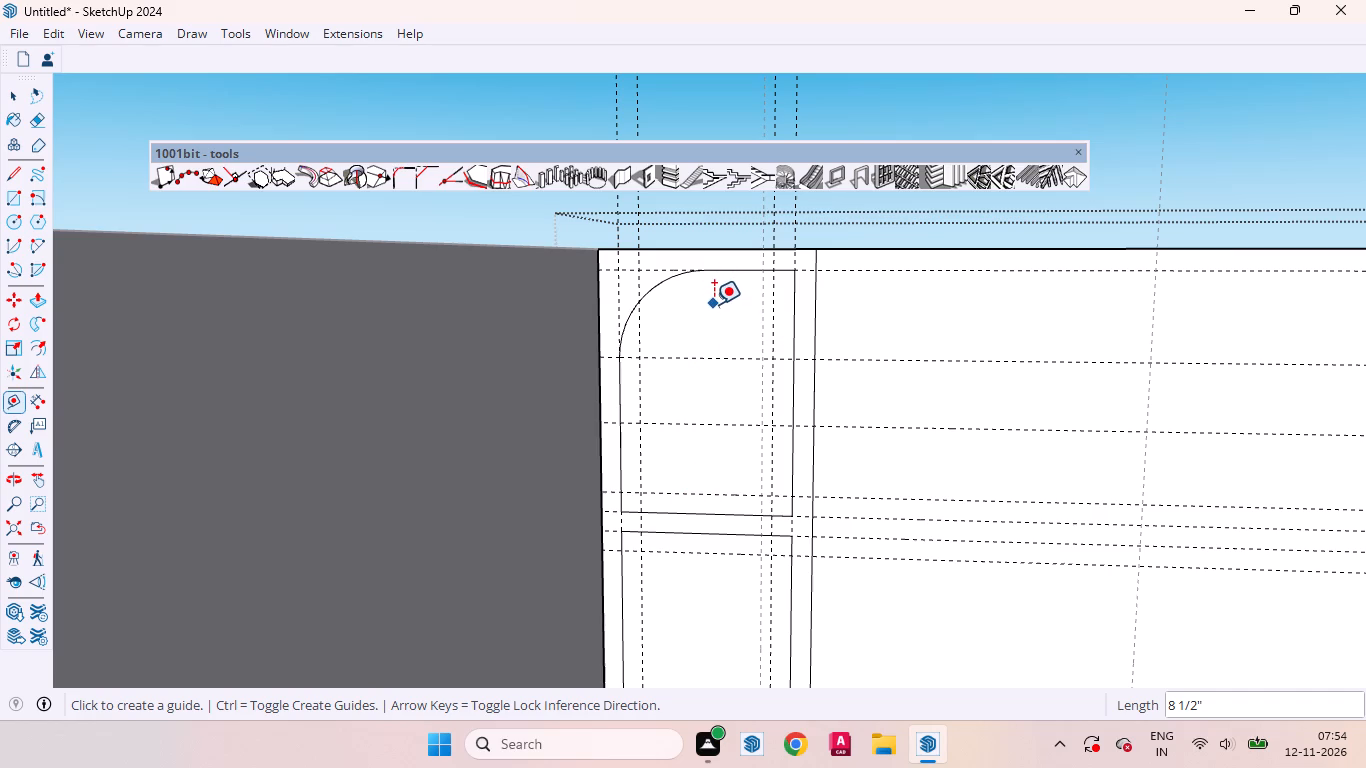
key(a)
click(705, 271)
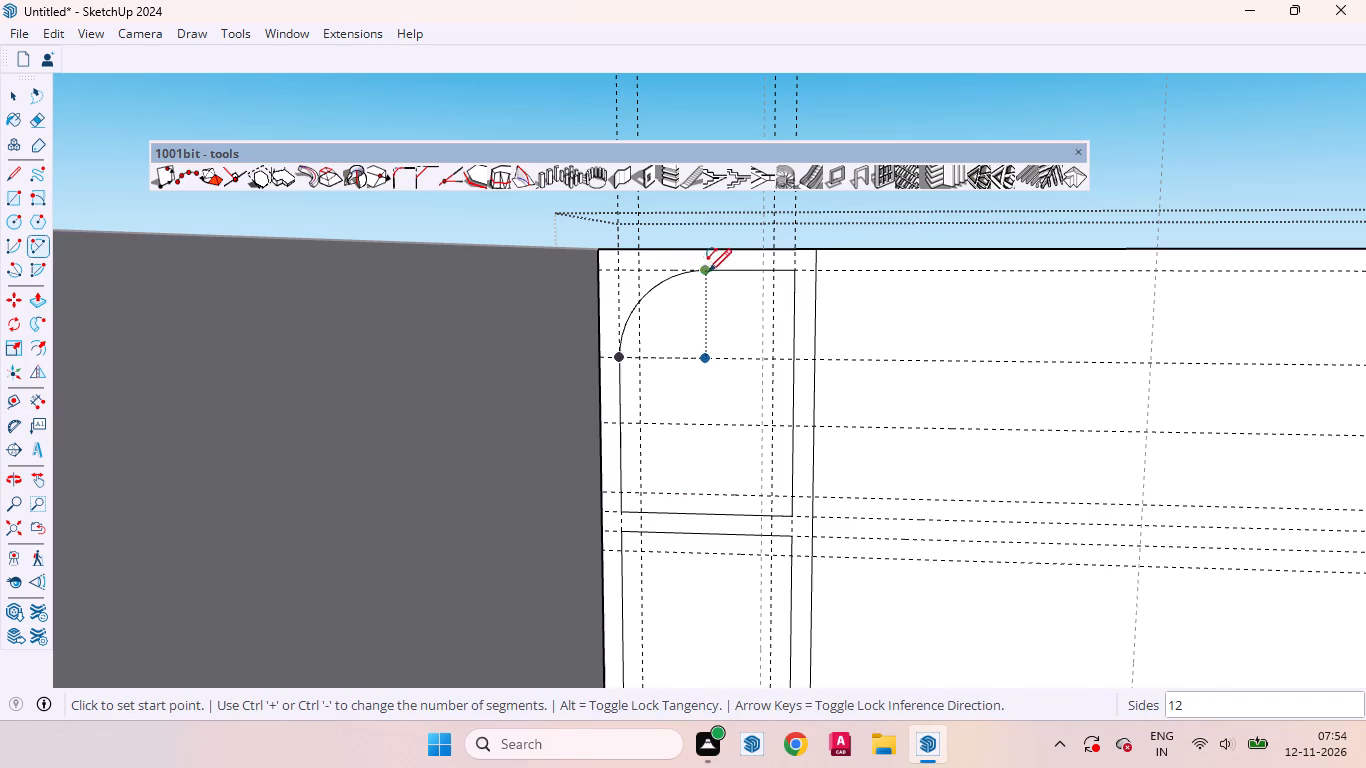
double_click(792, 359)
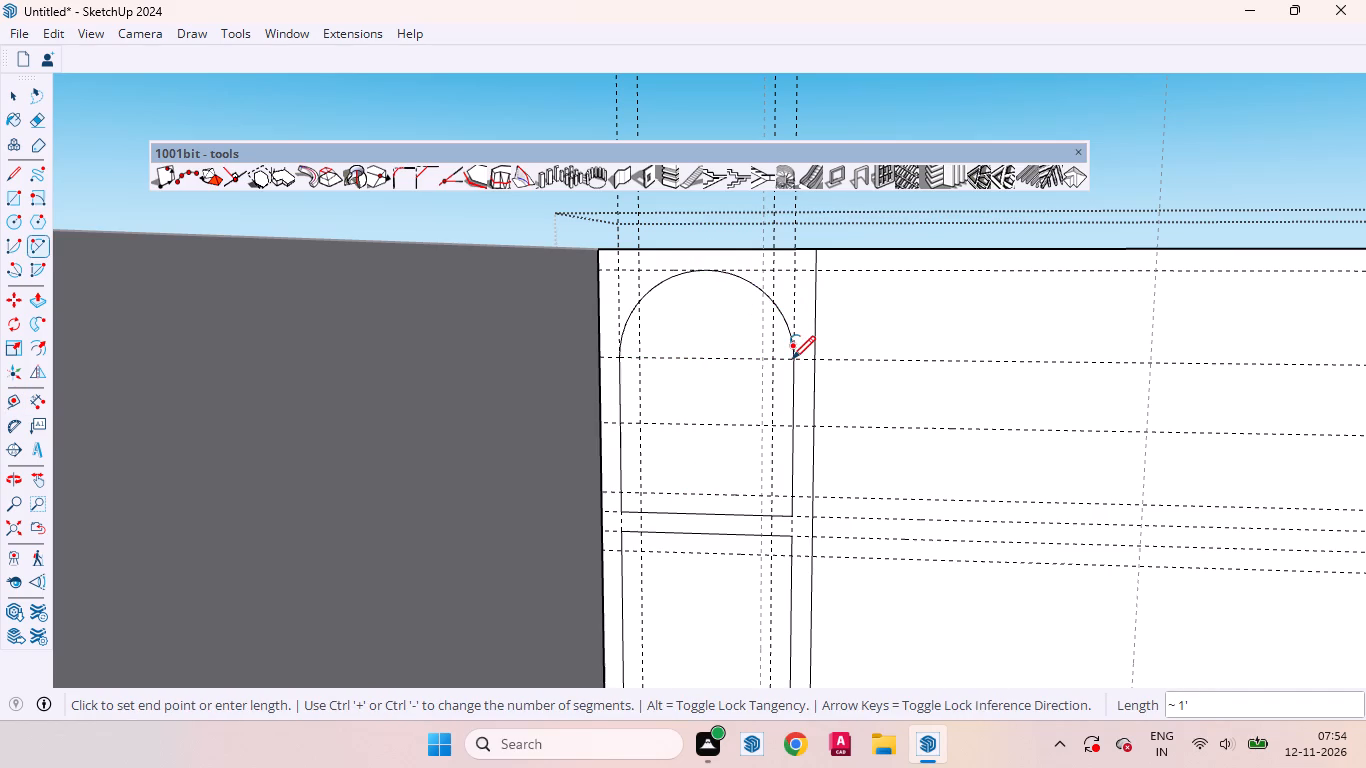
Round the upper niche outline's bottom with two tangent arcs from the bottom edge's midpoint and select the resulting capsule-shaped face.
click(707, 513)
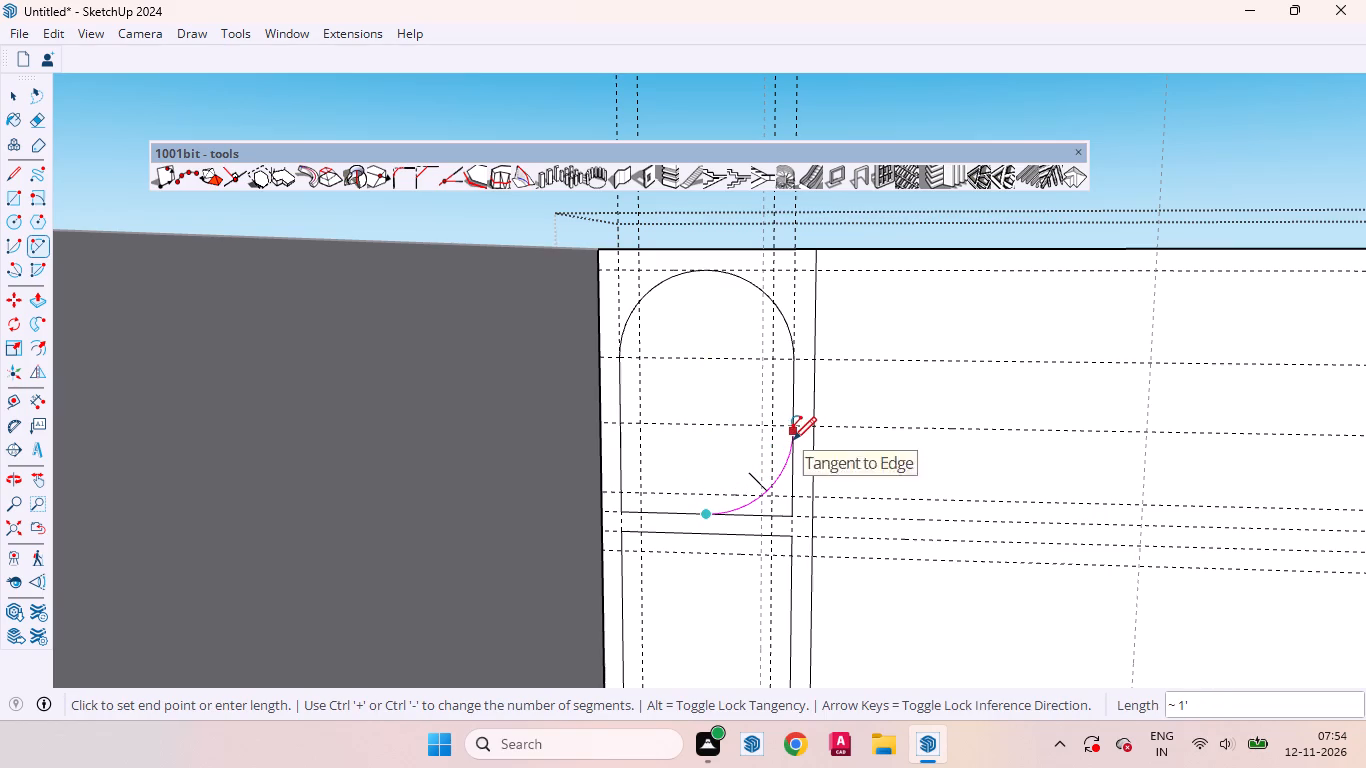
double_click(791, 432)
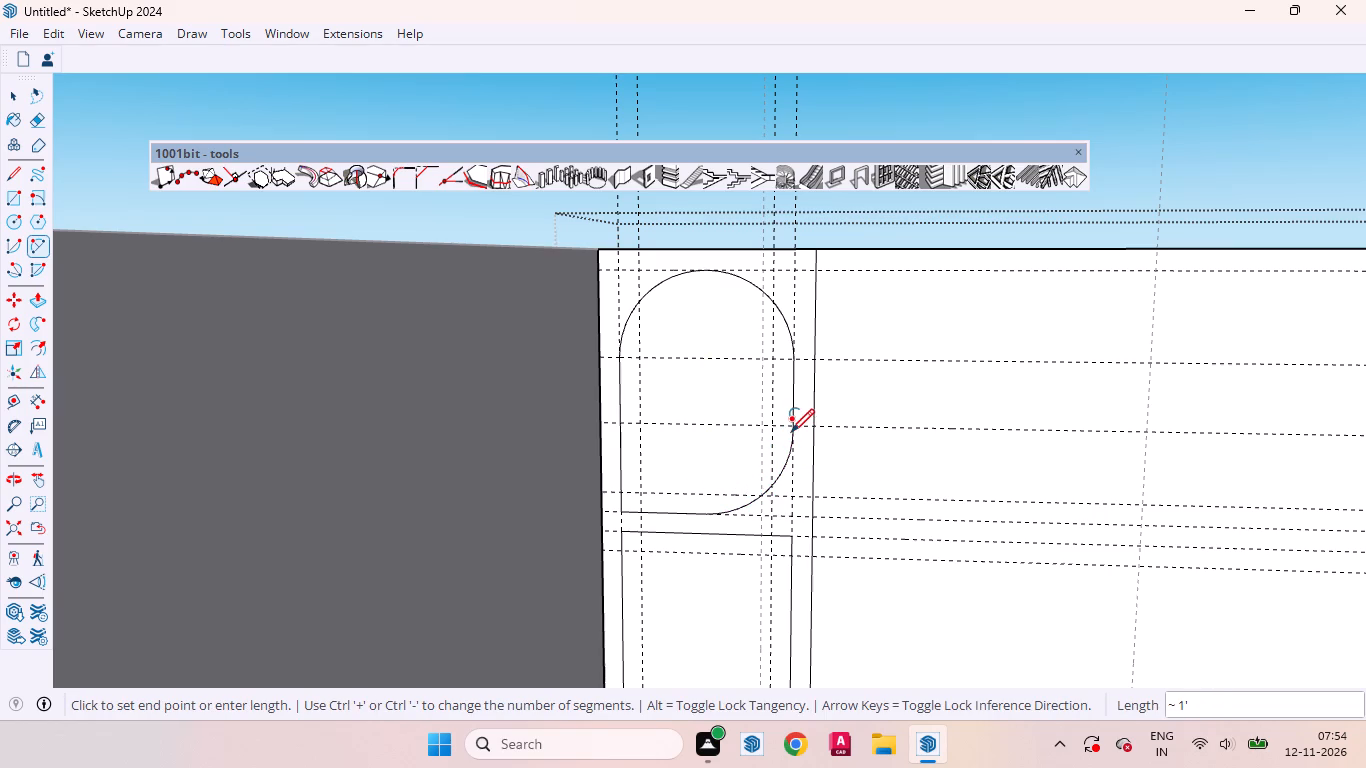
click(709, 514)
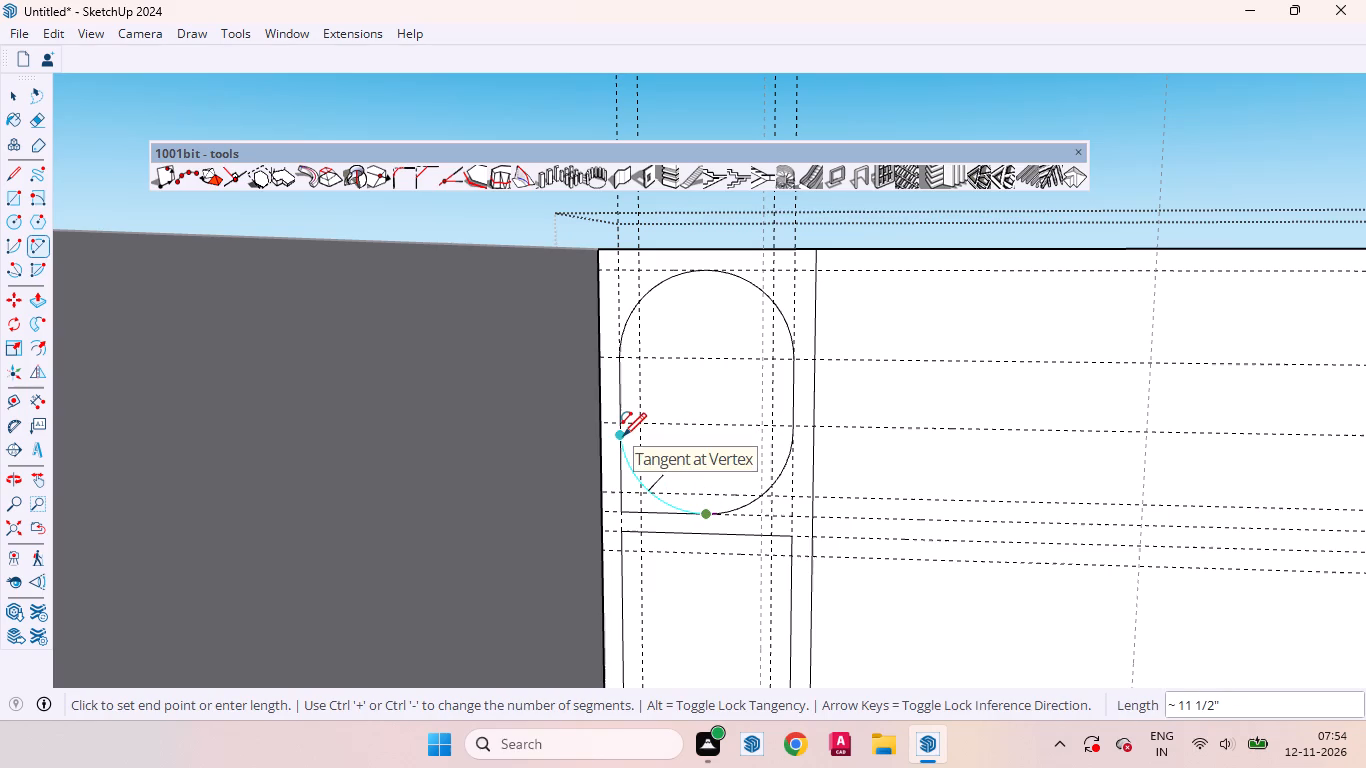
double_click(623, 436)
key(space)
click(675, 395)
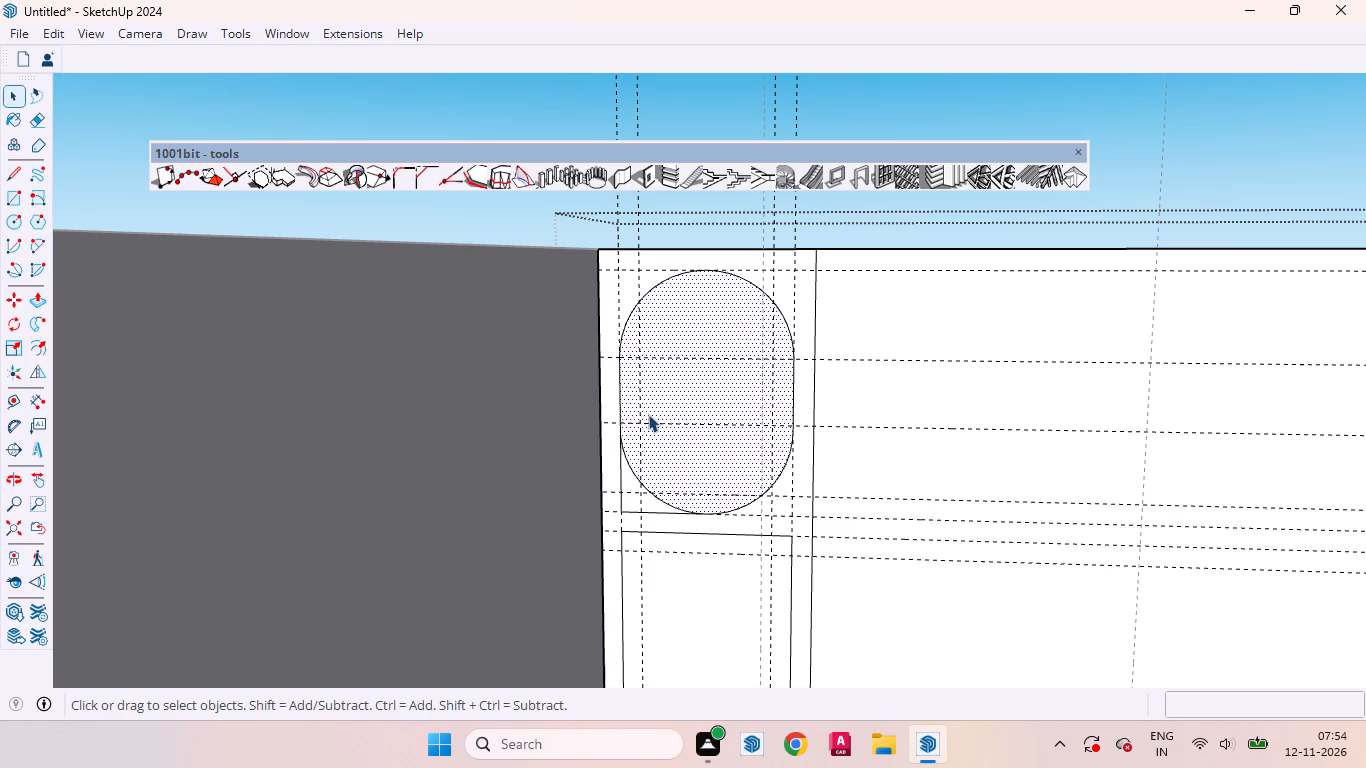
Round the top of the tall middle niche outline into a half circle with two tangent arcs from the top edge's midpoint.
scroll(646, 405, down, 12)
scroll(681, 439, up, 3)
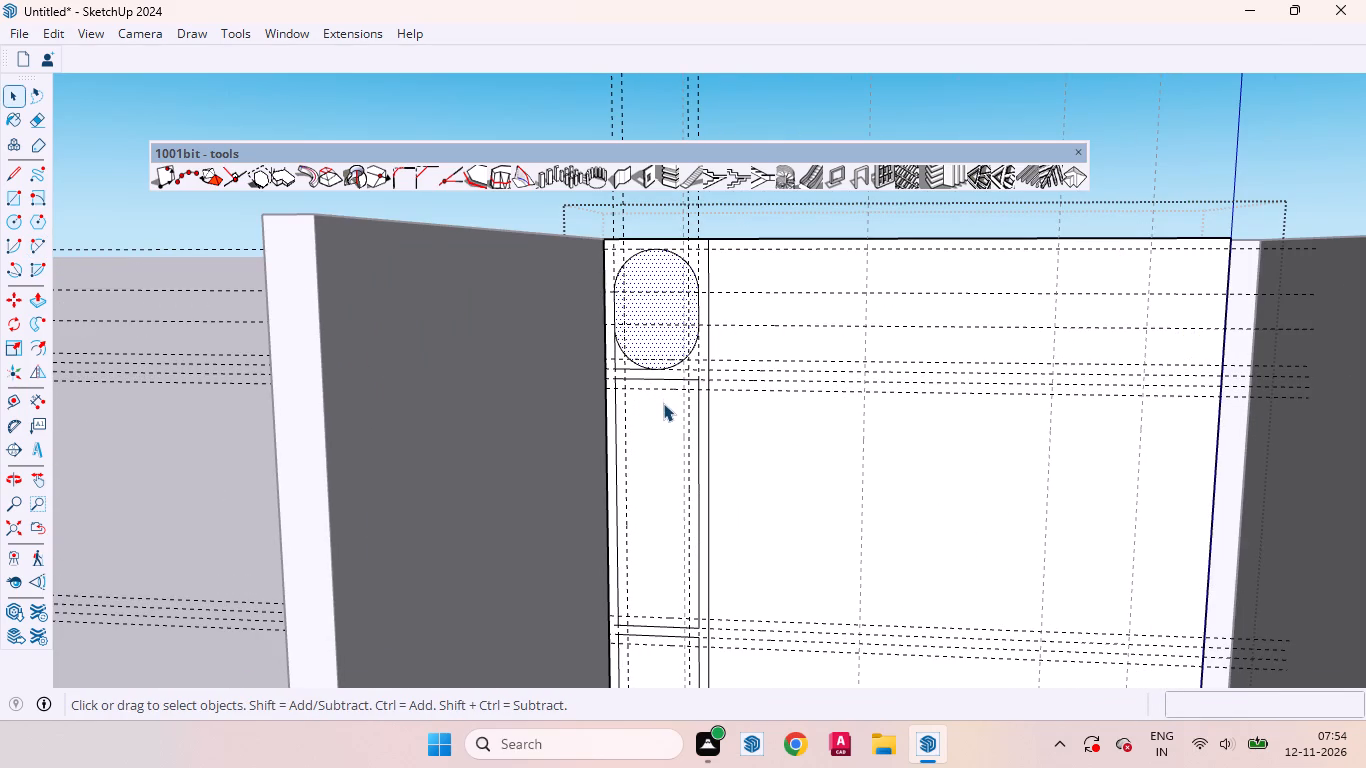
key(t)
scroll(661, 387, up, 3)
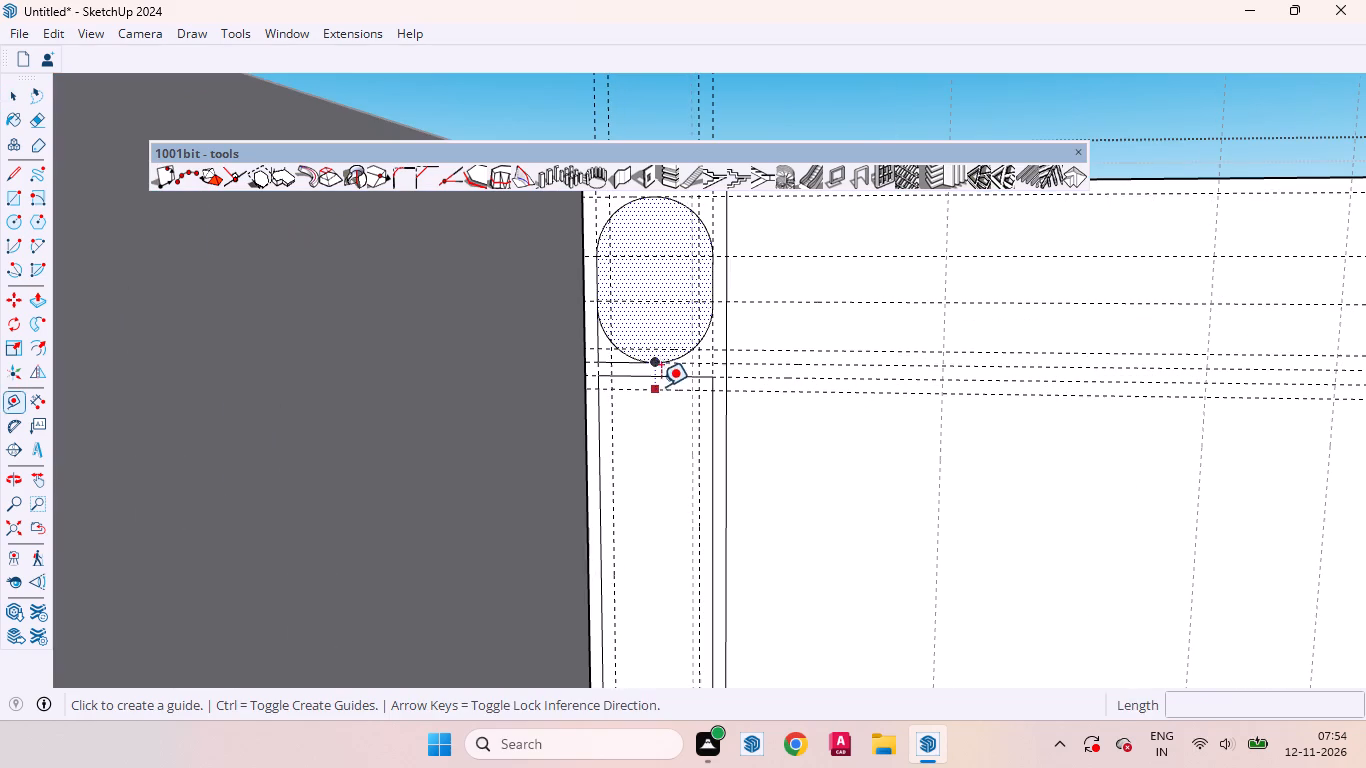
key(space)
key(a)
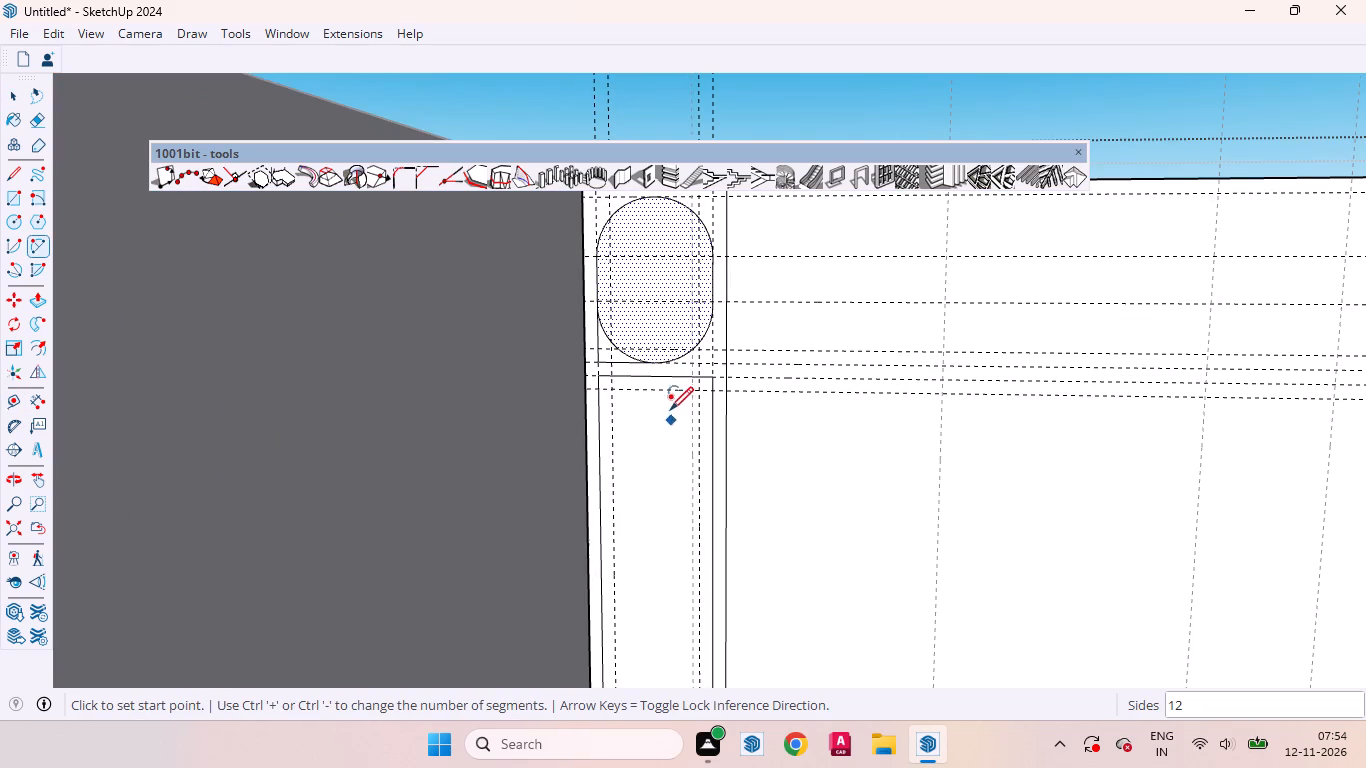
click(653, 377)
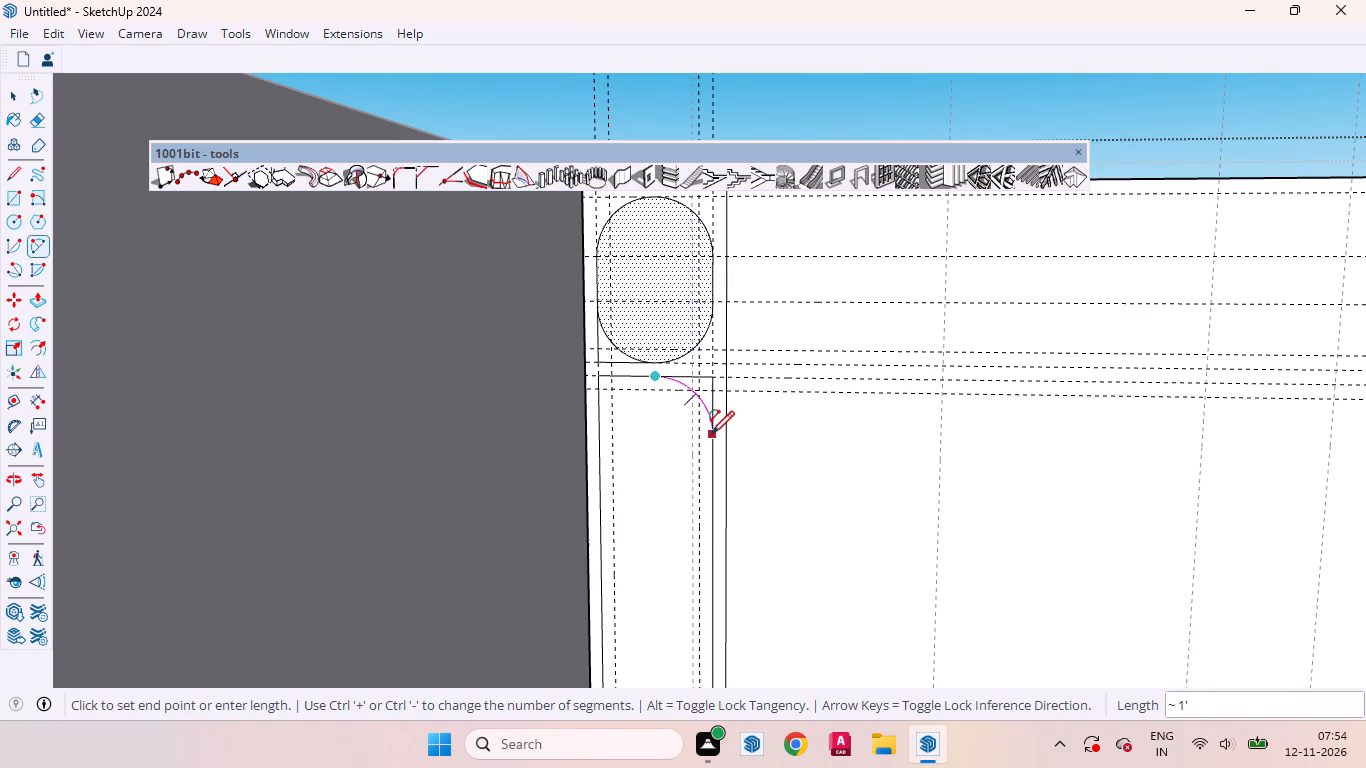
double_click(711, 440)
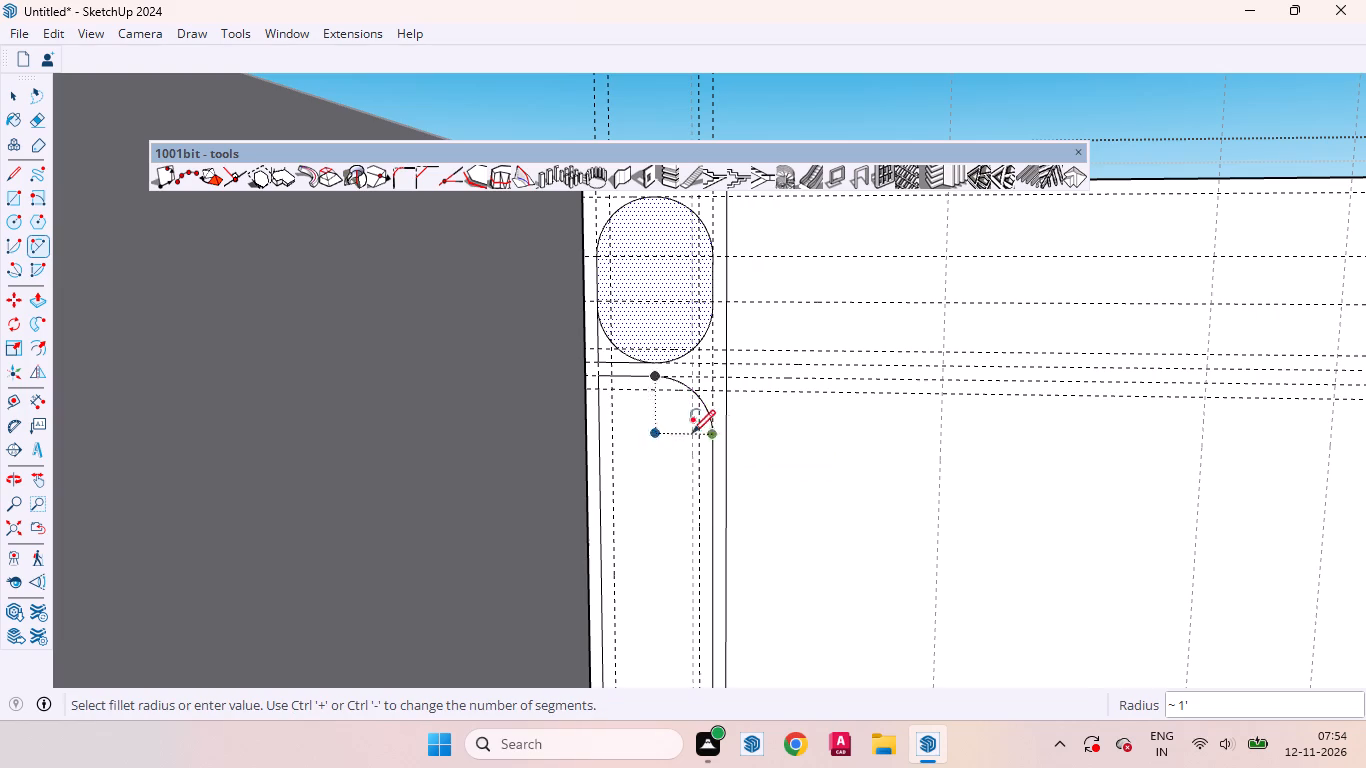
click(657, 379)
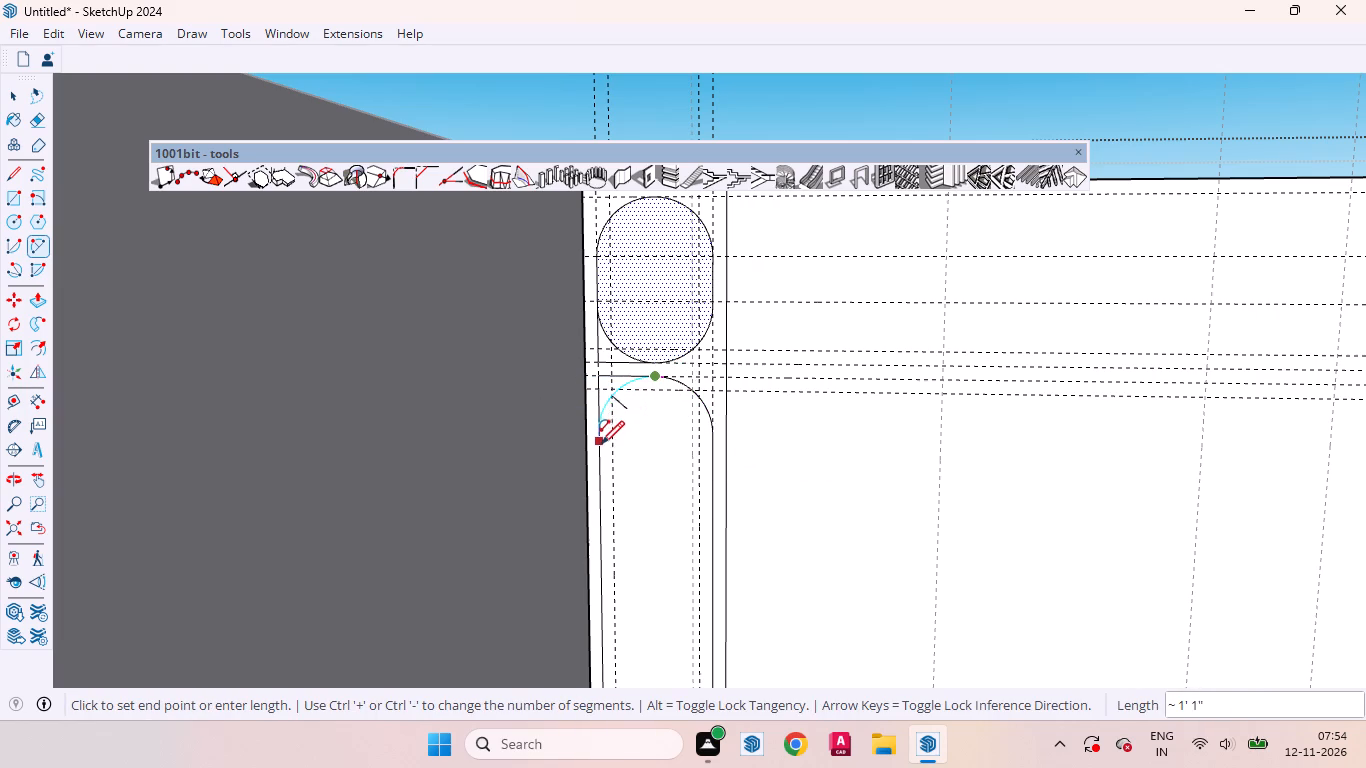
double_click(600, 431)
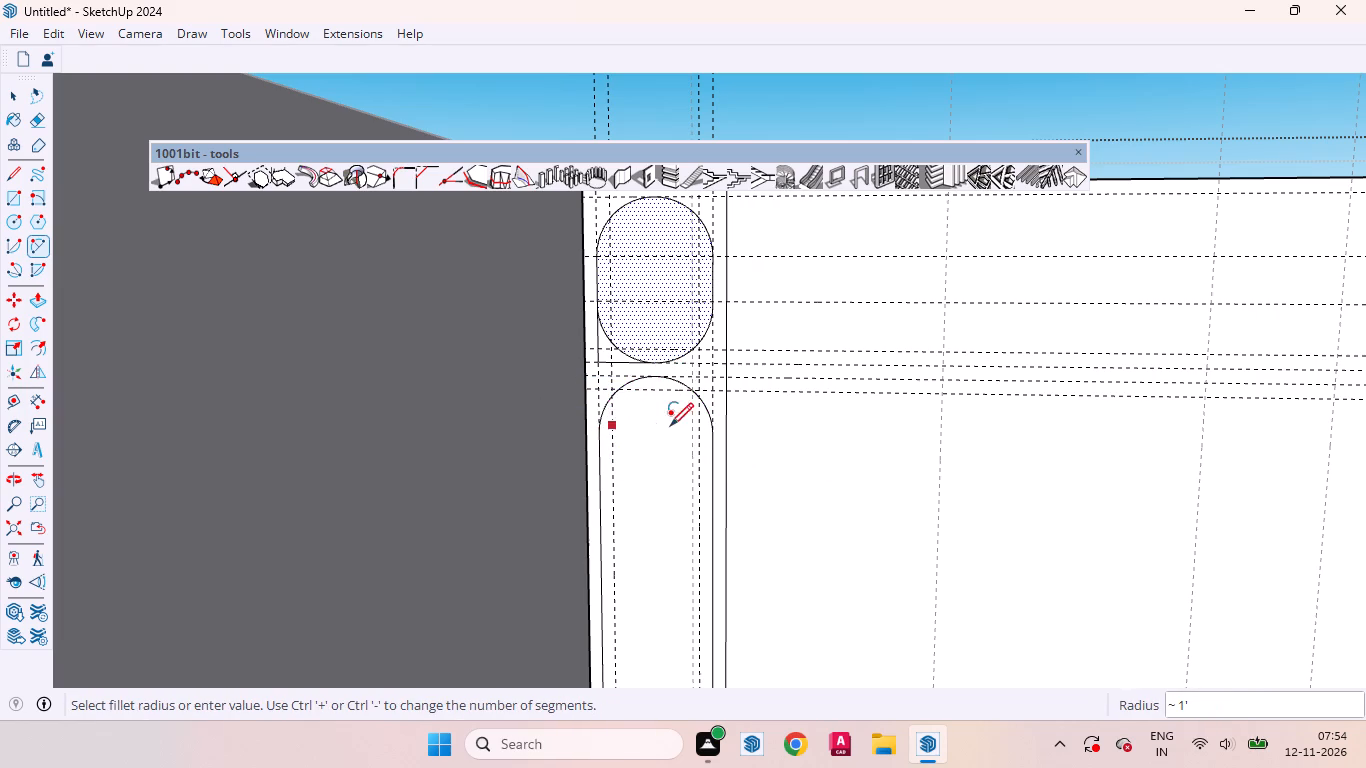
Round the bottom of the tall middle niche outline into a half circle with two tangent arcs from the bottom edge's midpoint.
scroll(660, 435, down, 11)
scroll(674, 526, up, 11)
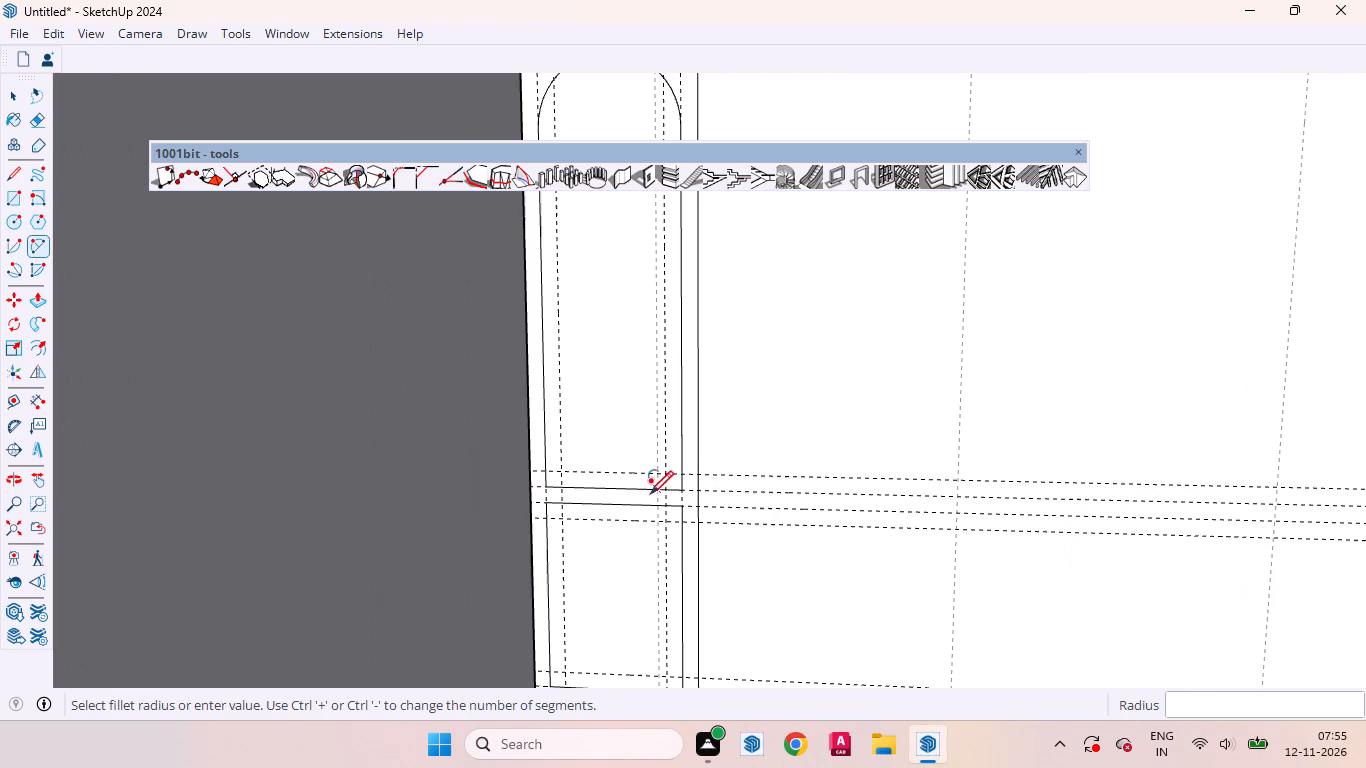
click(608, 491)
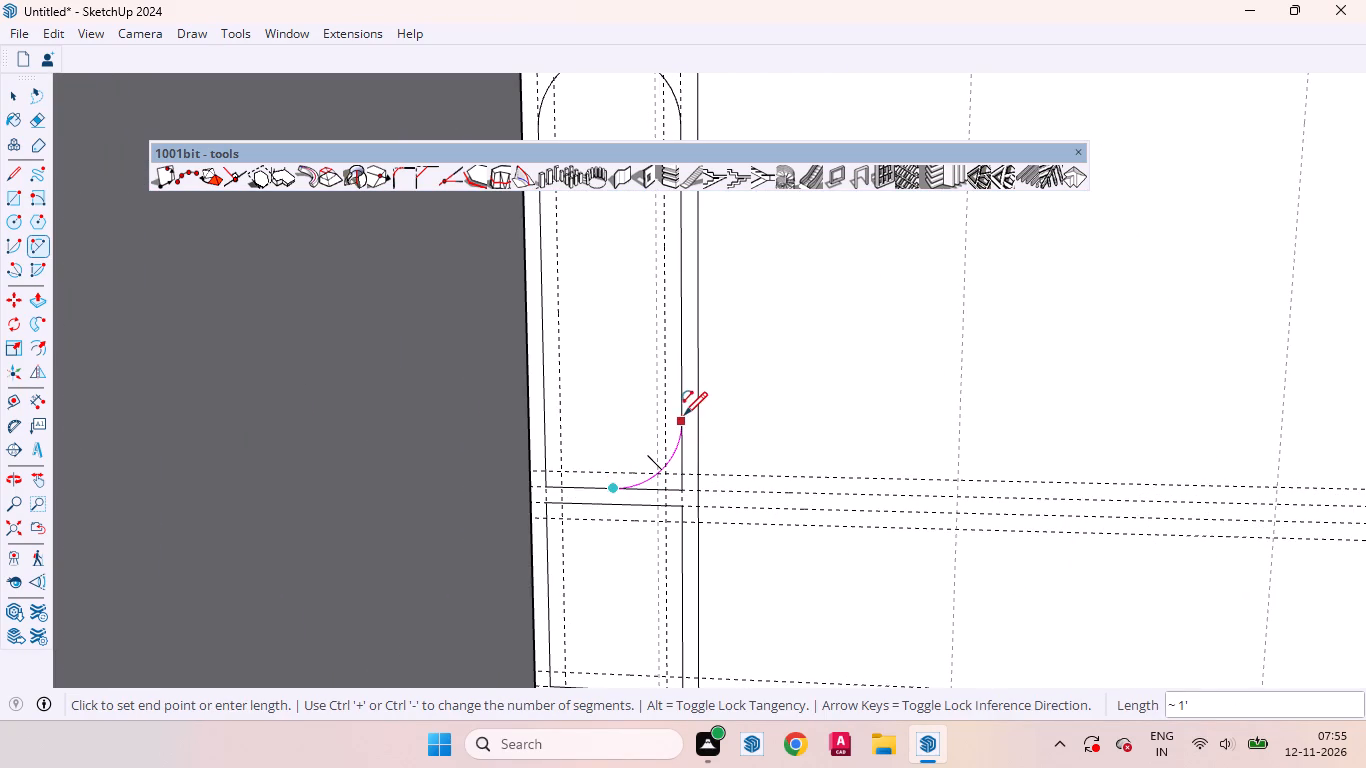
double_click(682, 421)
click(613, 490)
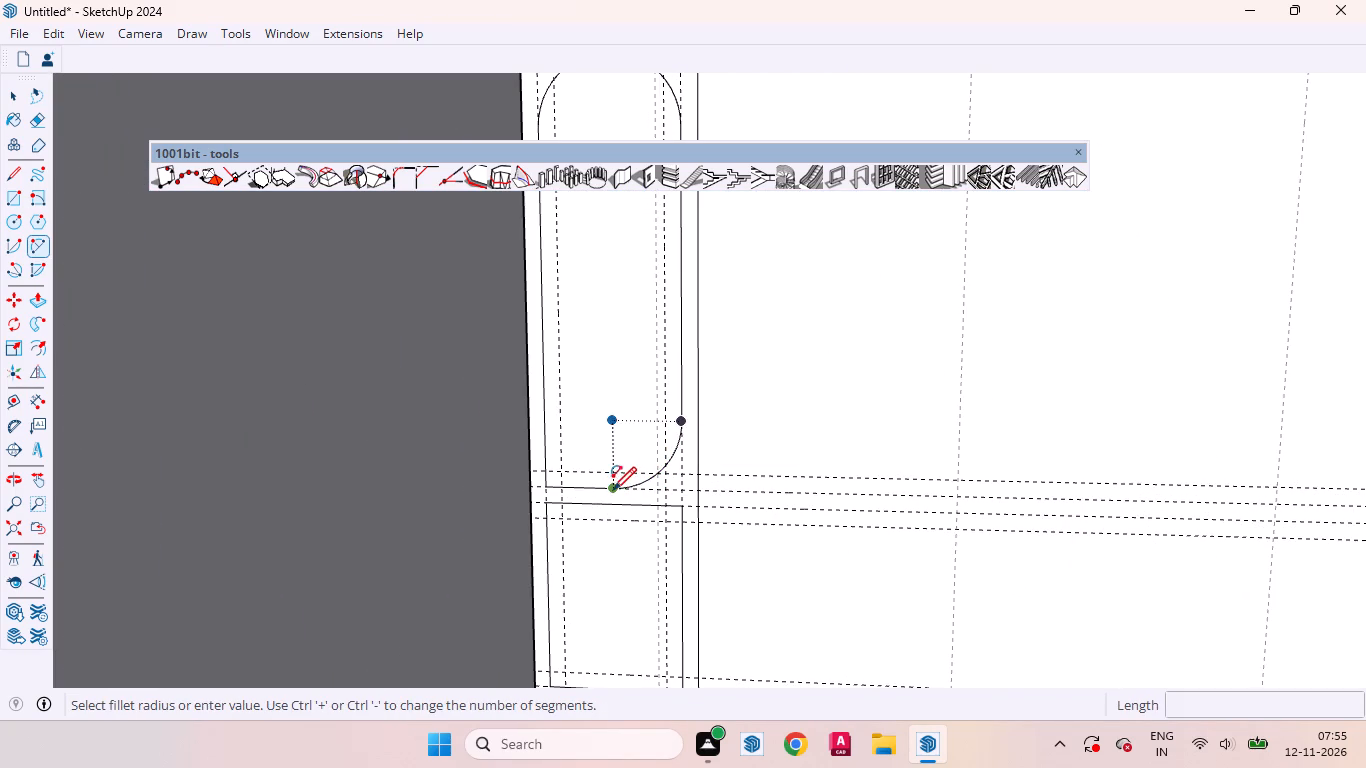
double_click(547, 424)
scroll(599, 436, down, 4)
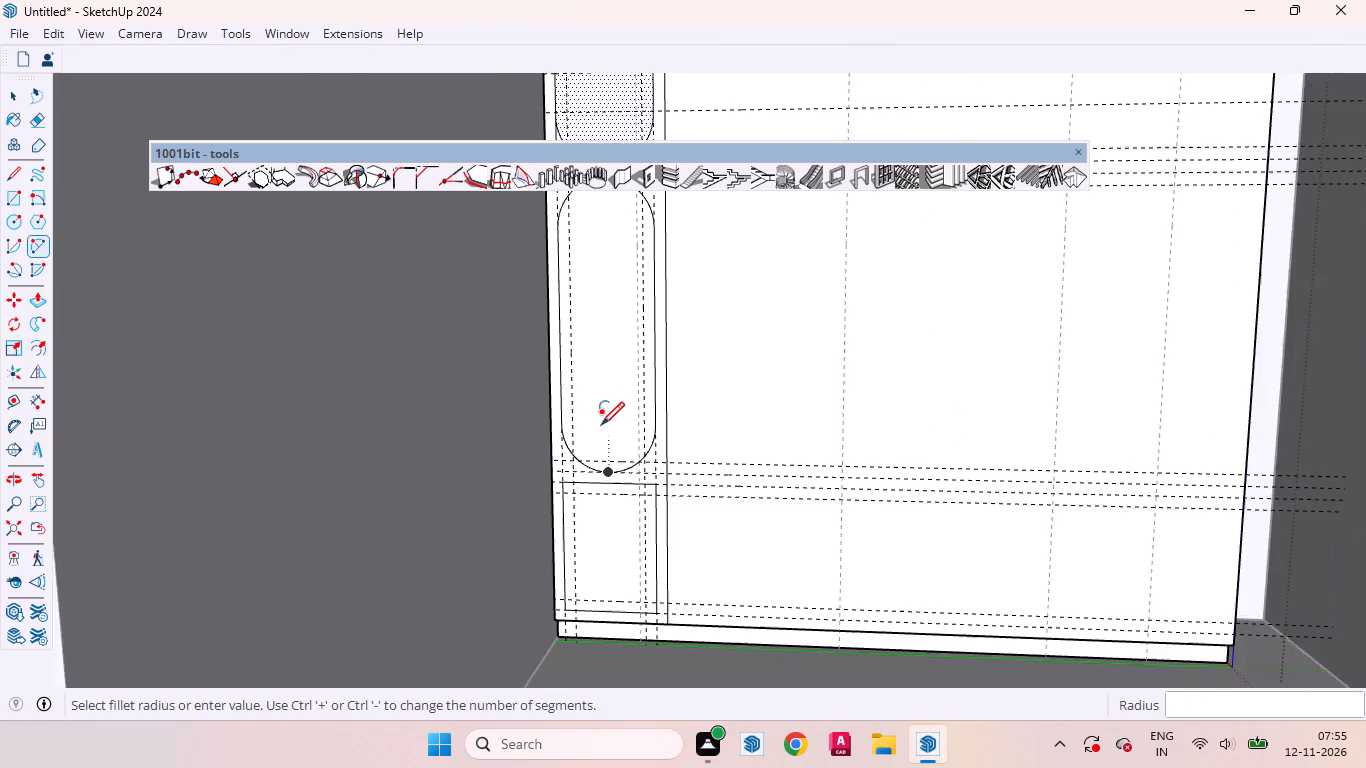
scroll(601, 425, down, 8)
scroll(608, 468, up, 9)
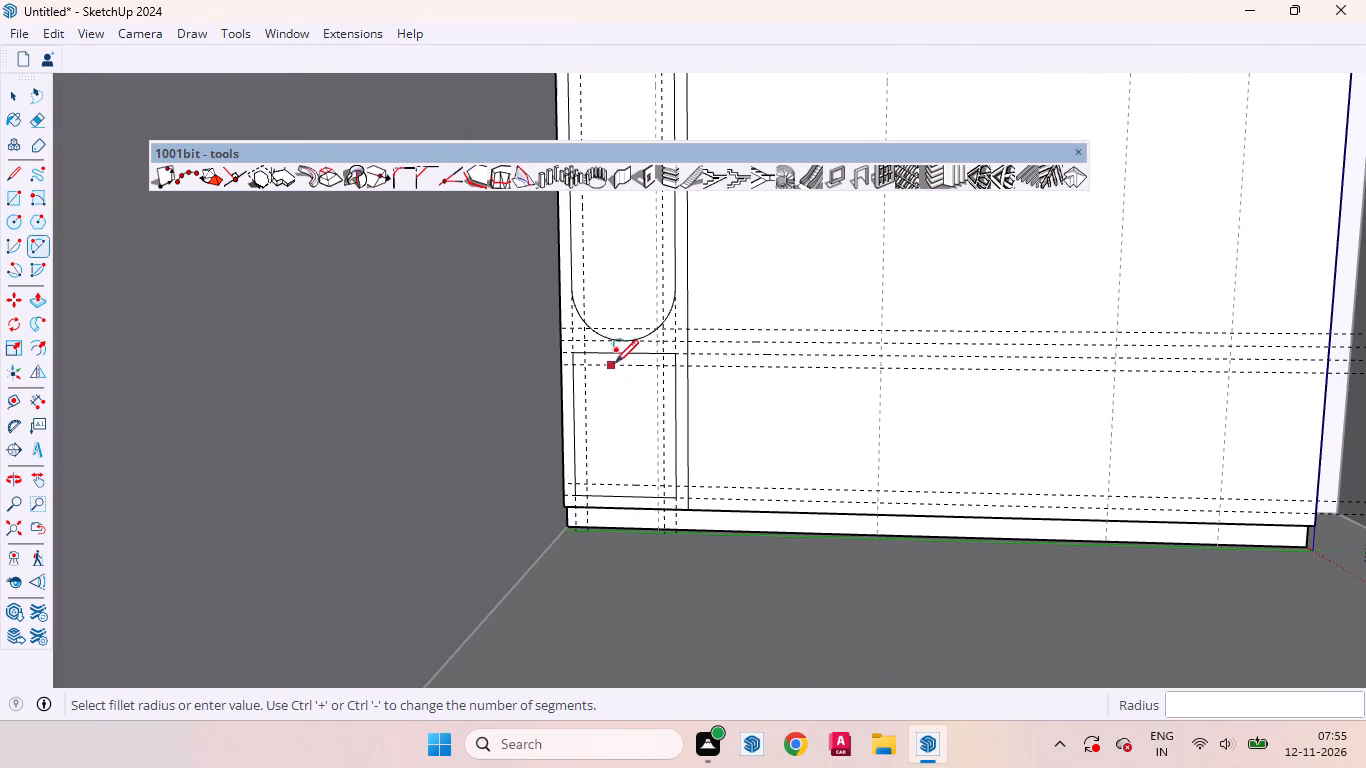
Round the top and bottom of the lowest niche outline into half circles with tangent arcs from each edge's midpoint.
click(623, 357)
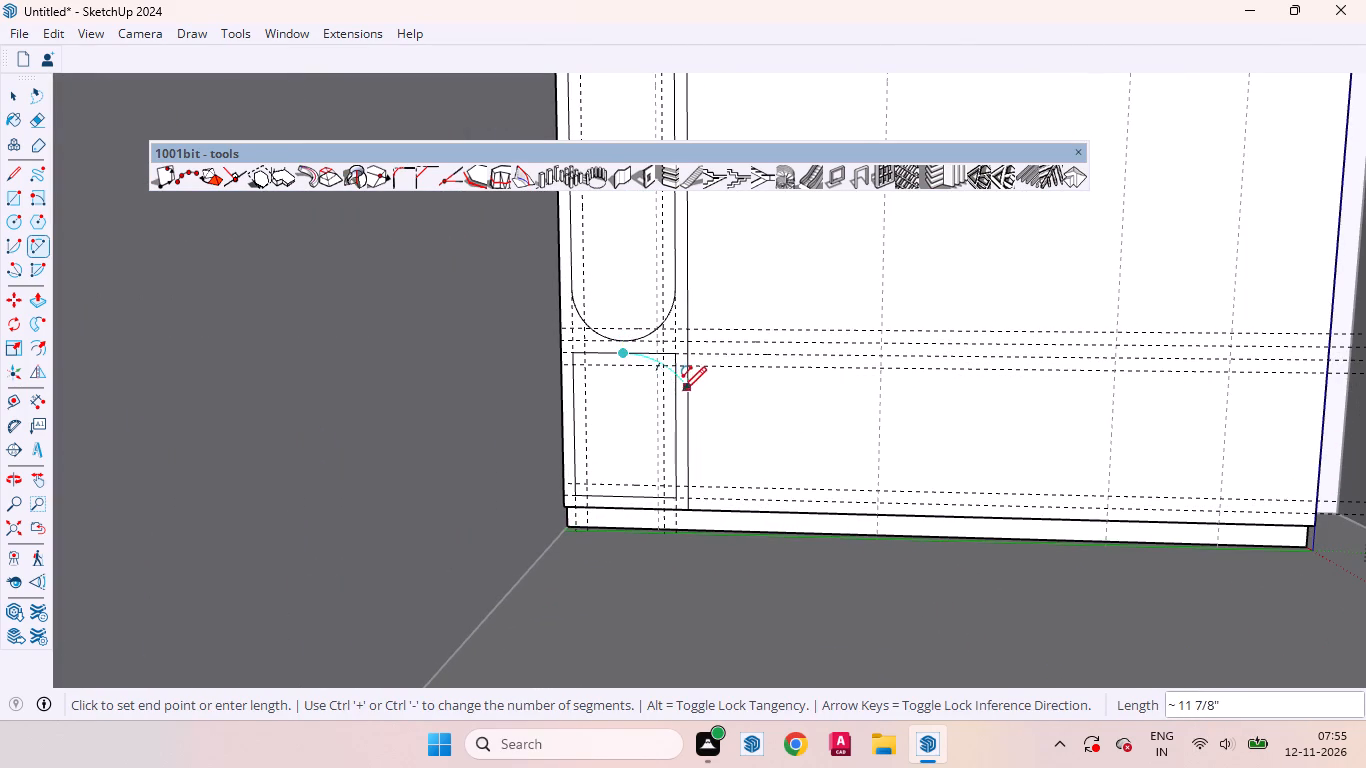
double_click(679, 405)
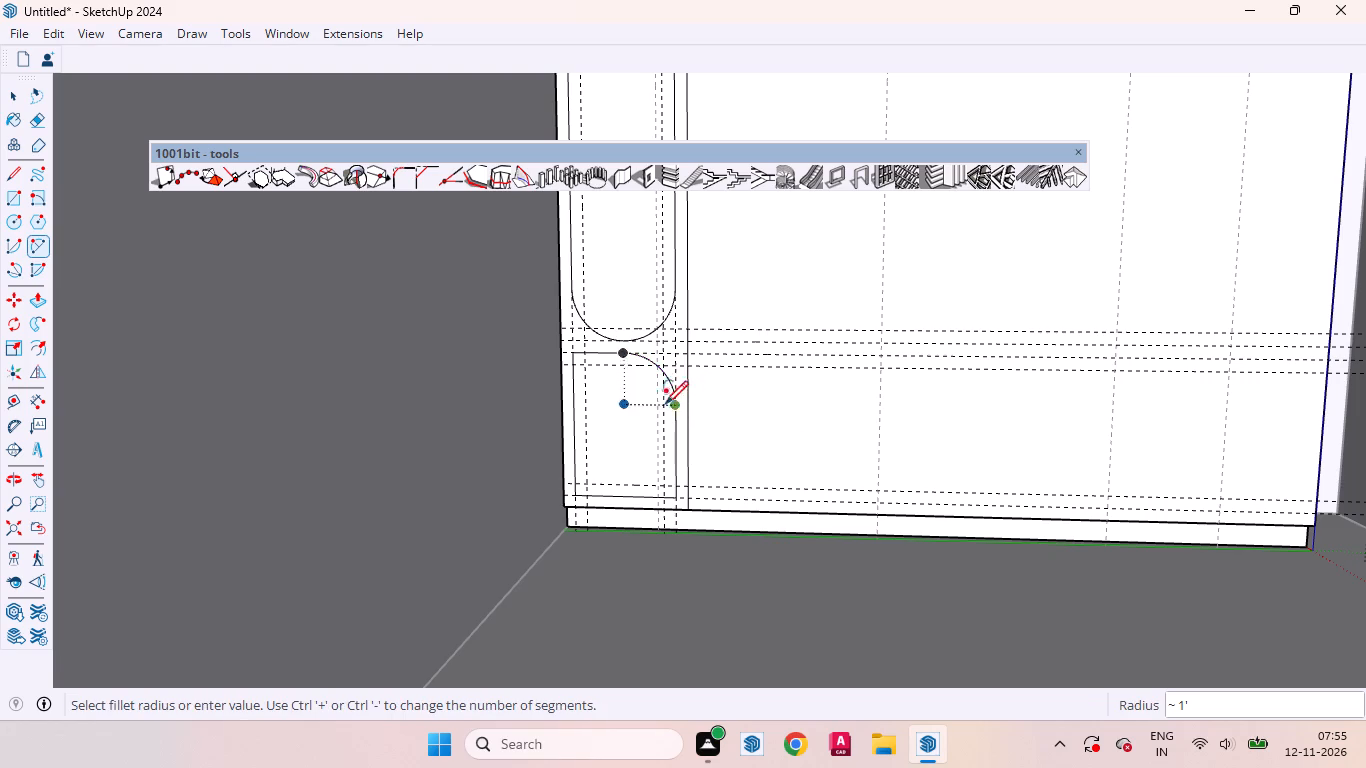
click(626, 354)
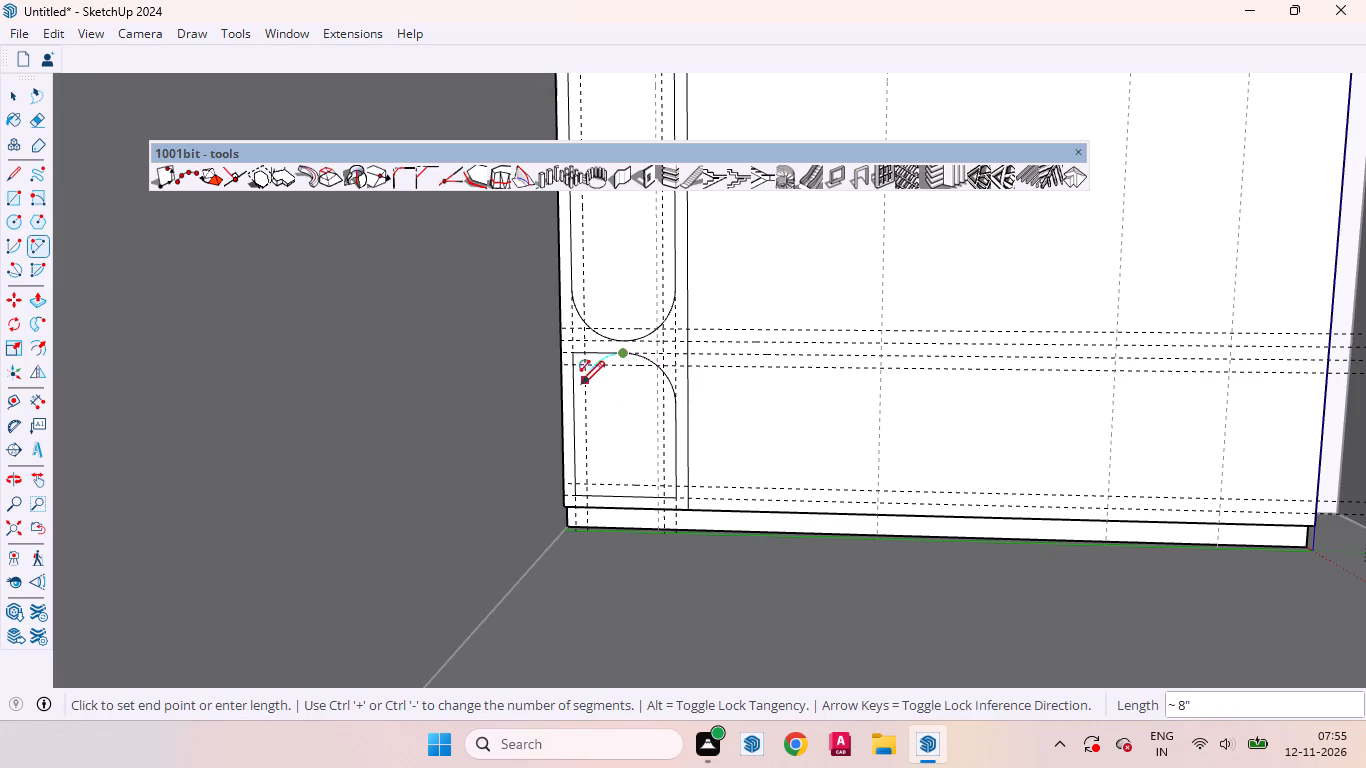
double_click(575, 404)
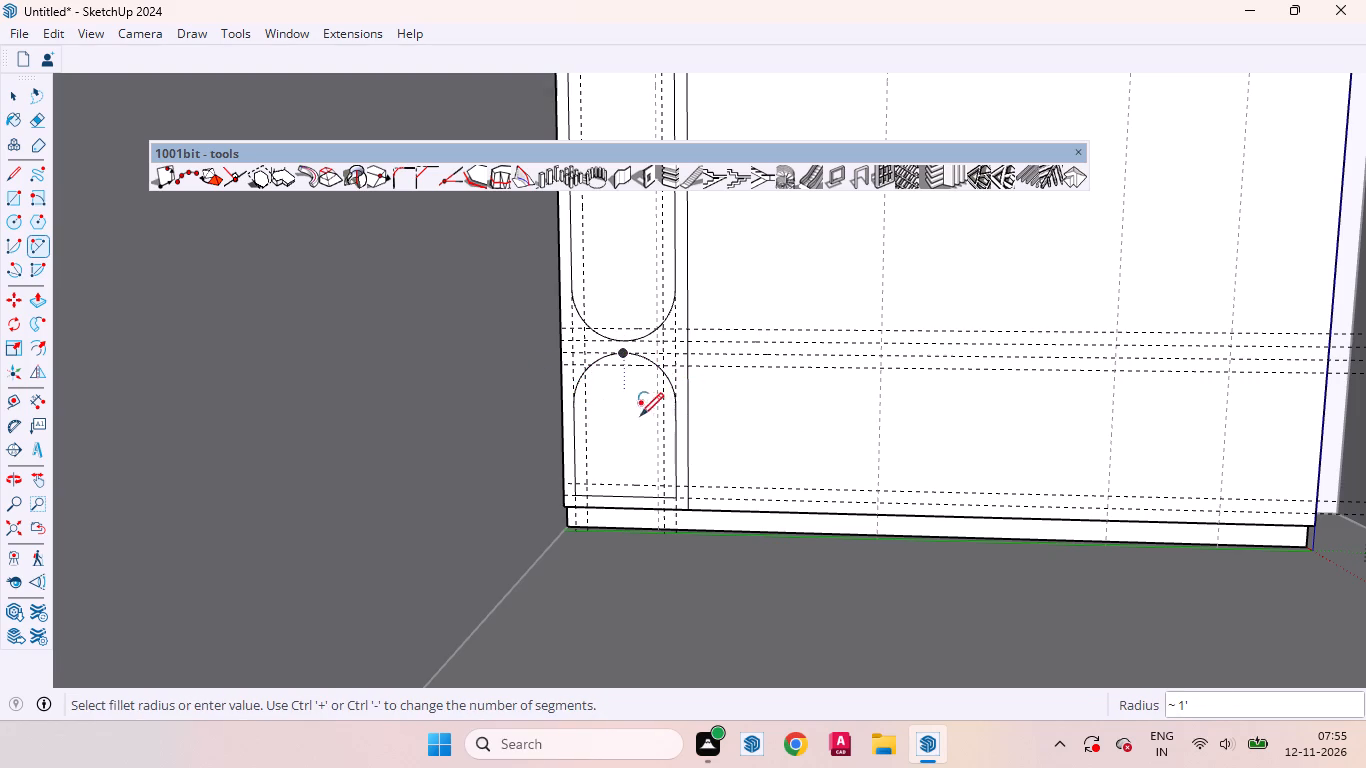
click(626, 497)
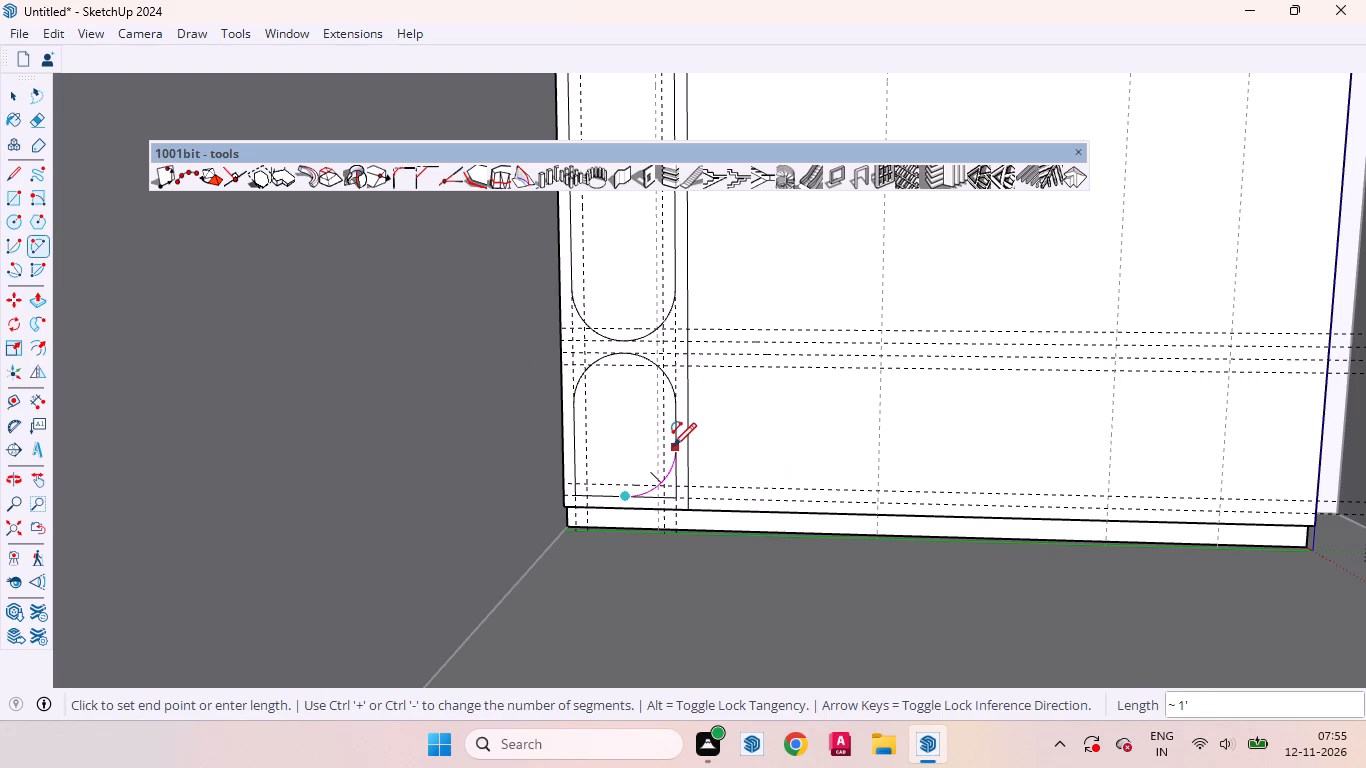
double_click(673, 446)
click(623, 497)
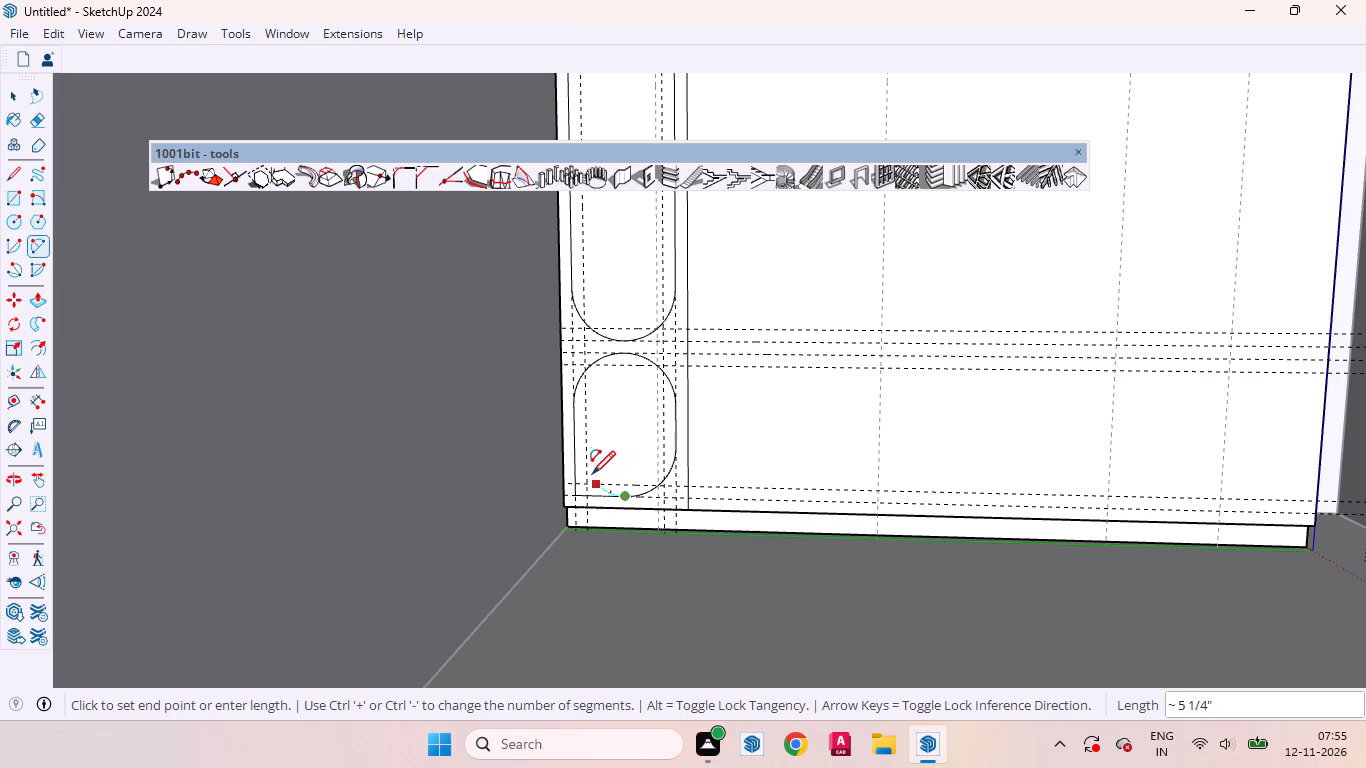
double_click(572, 449)
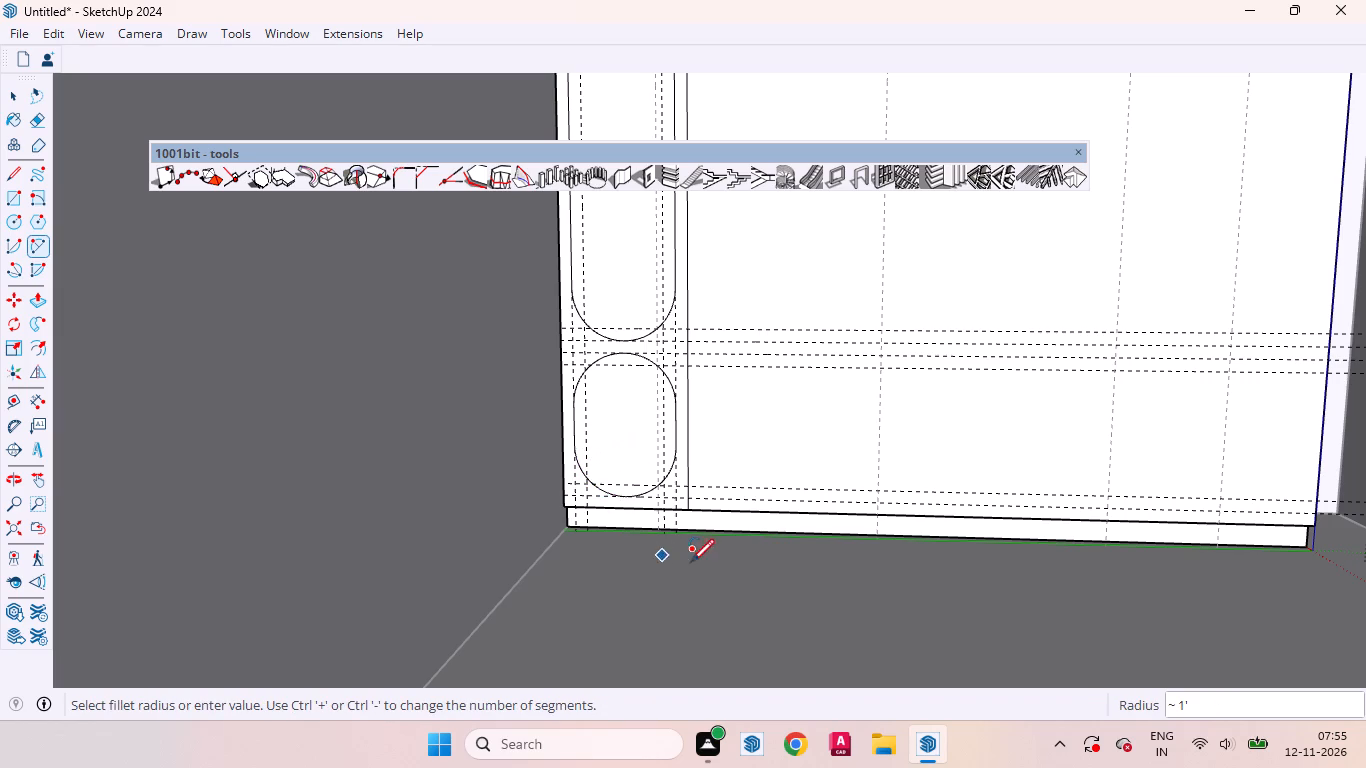
key(space)
Recess the upper, middle and lower capsule-shaped niche faces into the wardrobe by repeating the last Push/Pull depth.
scroll(644, 523, down, 14)
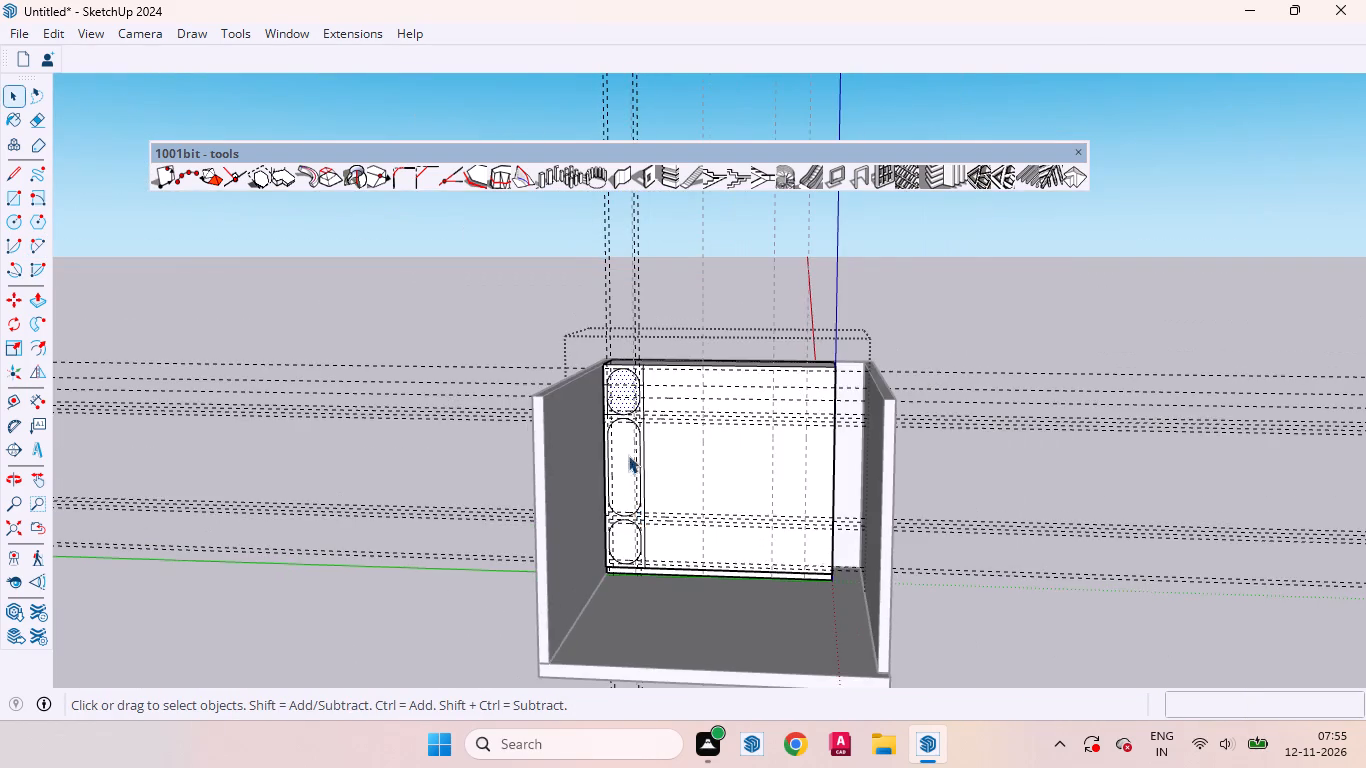
scroll(614, 361, up, 15)
key(p)
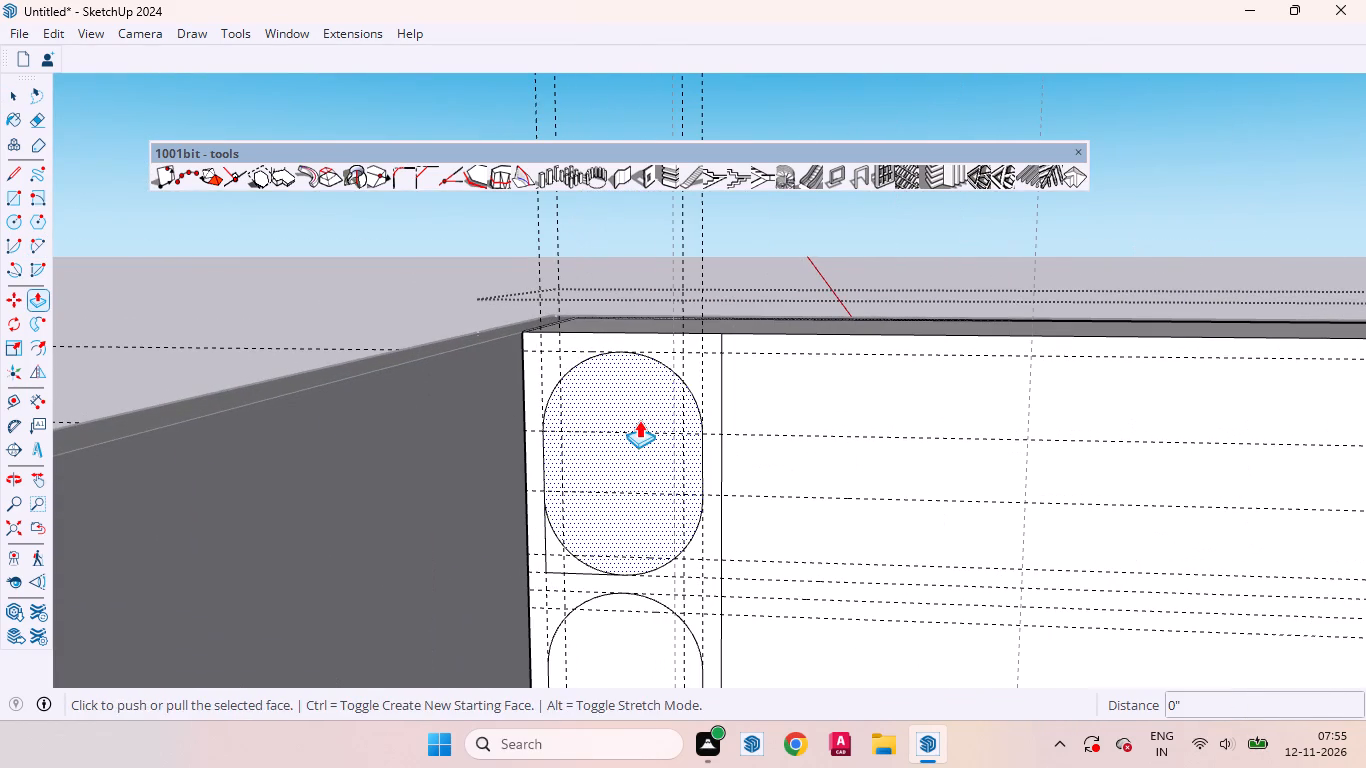
double_click(639, 420)
scroll(647, 411, down, 9)
double_click(652, 550)
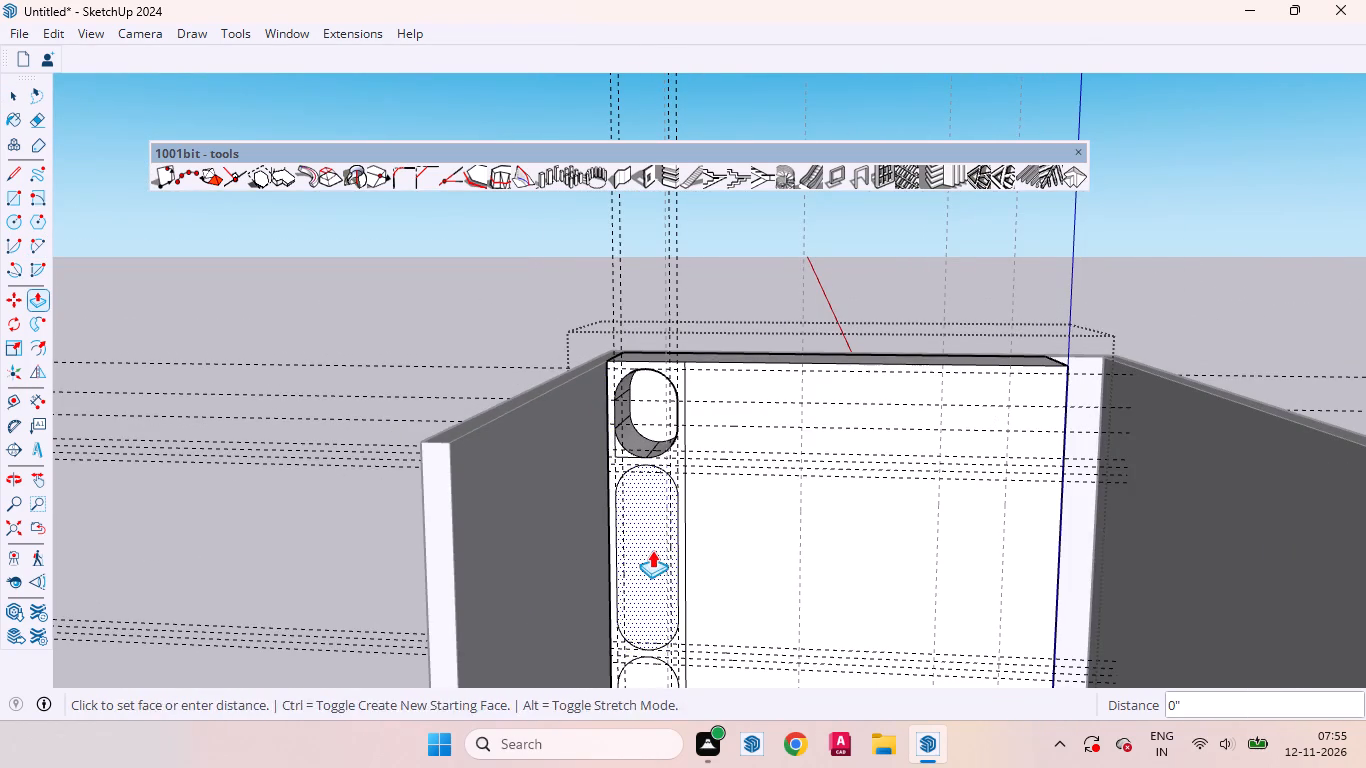
scroll(670, 401, down, 9)
scroll(674, 482, up, 9)
double_click(654, 542)
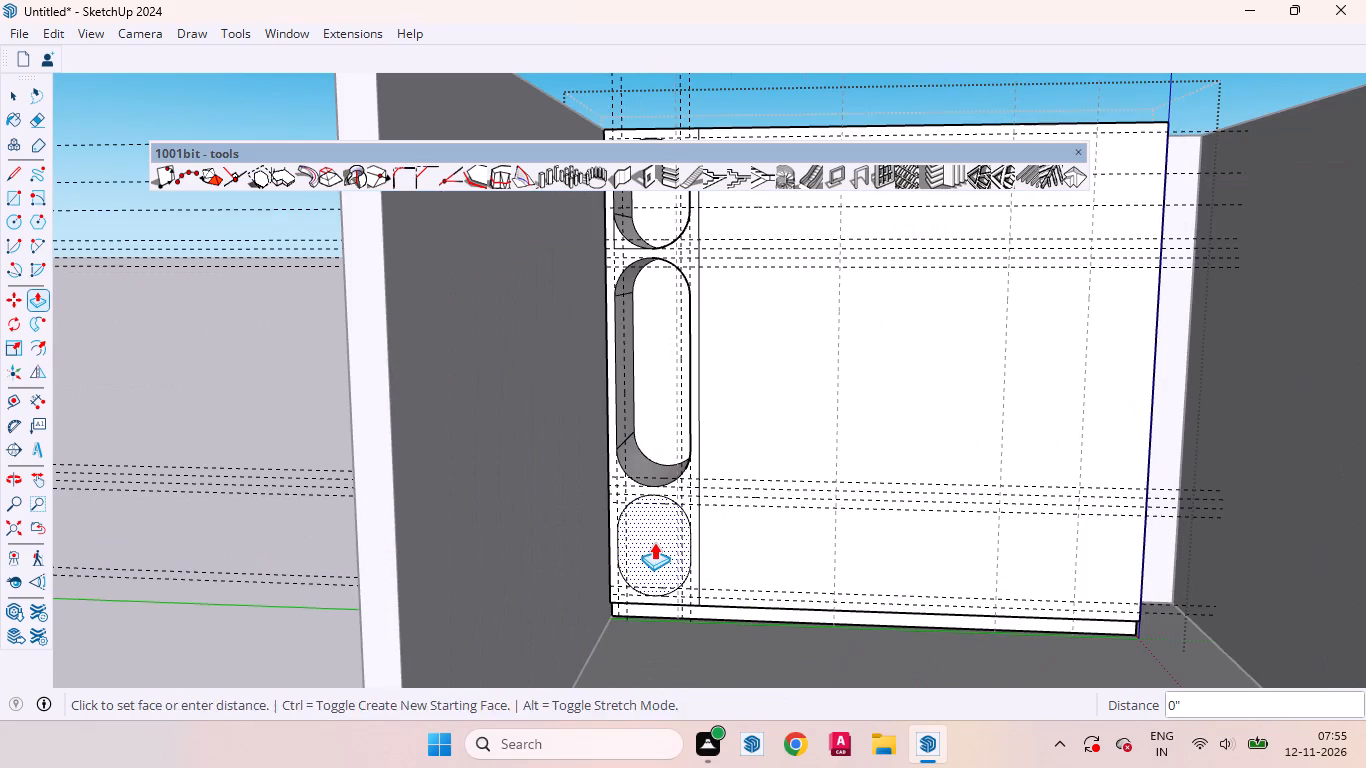
key(space)
Draw a 2' 7" by 8' 10" rectangle on the wardrobe front, from the niche column's bottom corner to the nearest vertical guide's top intersection.
scroll(702, 539, down, 4)
middle_drag(657, 584, 642, 690)
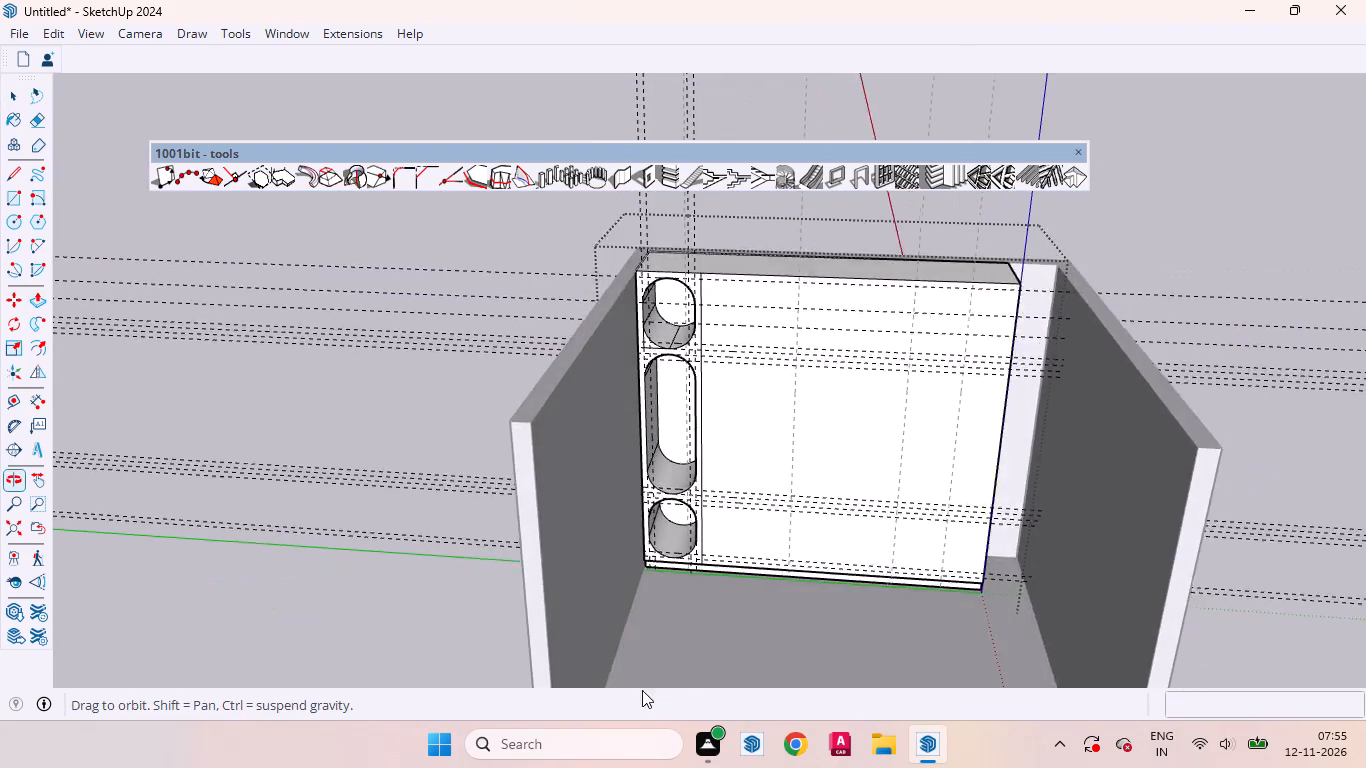
middle_drag(642, 690, 645, 692)
scroll(517, 593, down, 8)
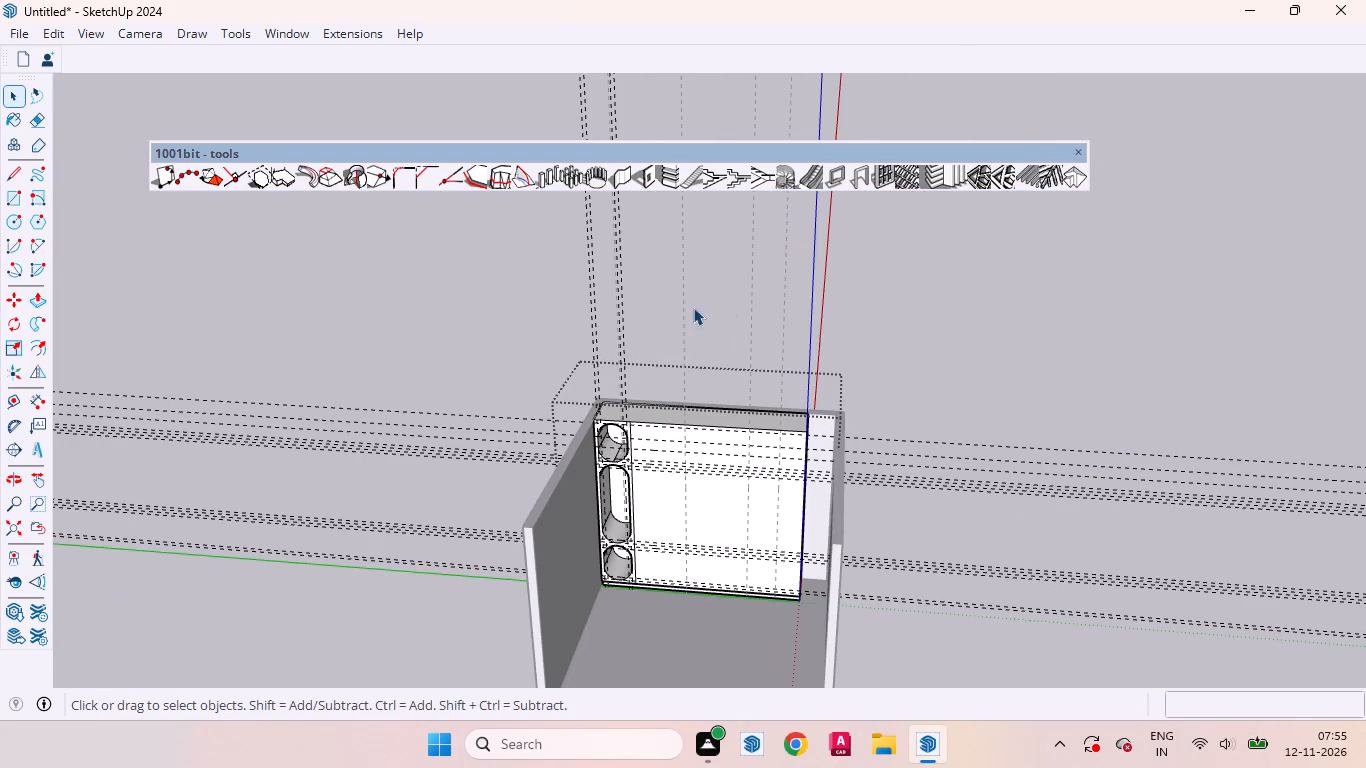
scroll(660, 418, up, 13)
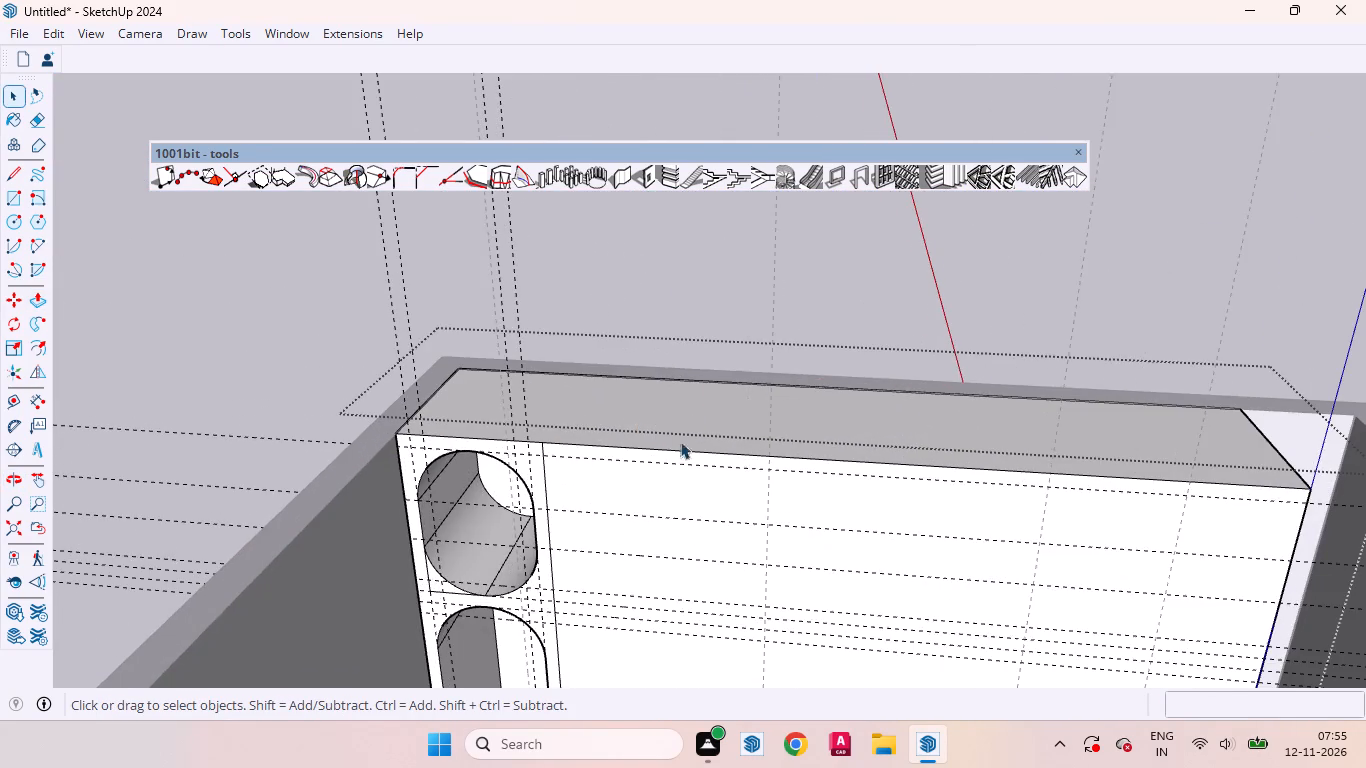
middle_drag(686, 434, 752, 372)
scroll(579, 371, down, 12)
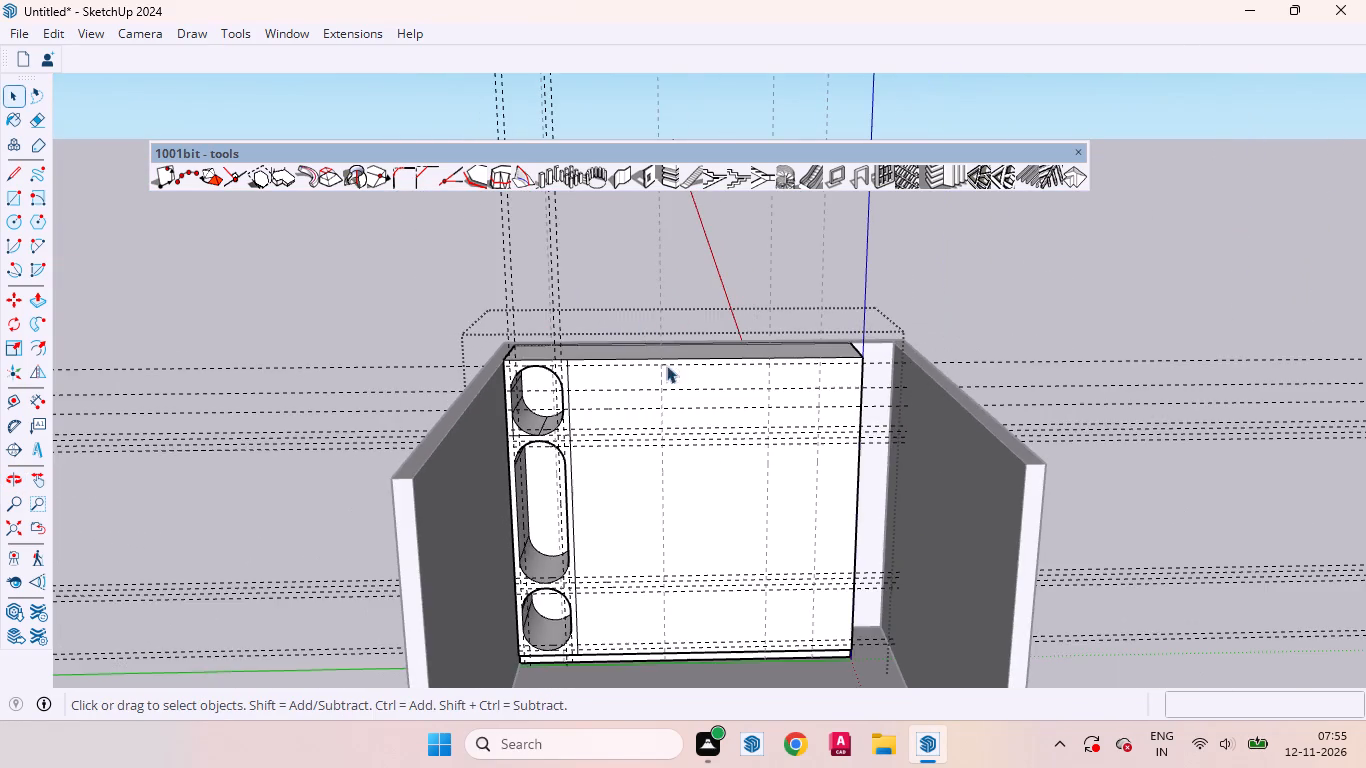
scroll(653, 653, up, 9)
click(589, 540)
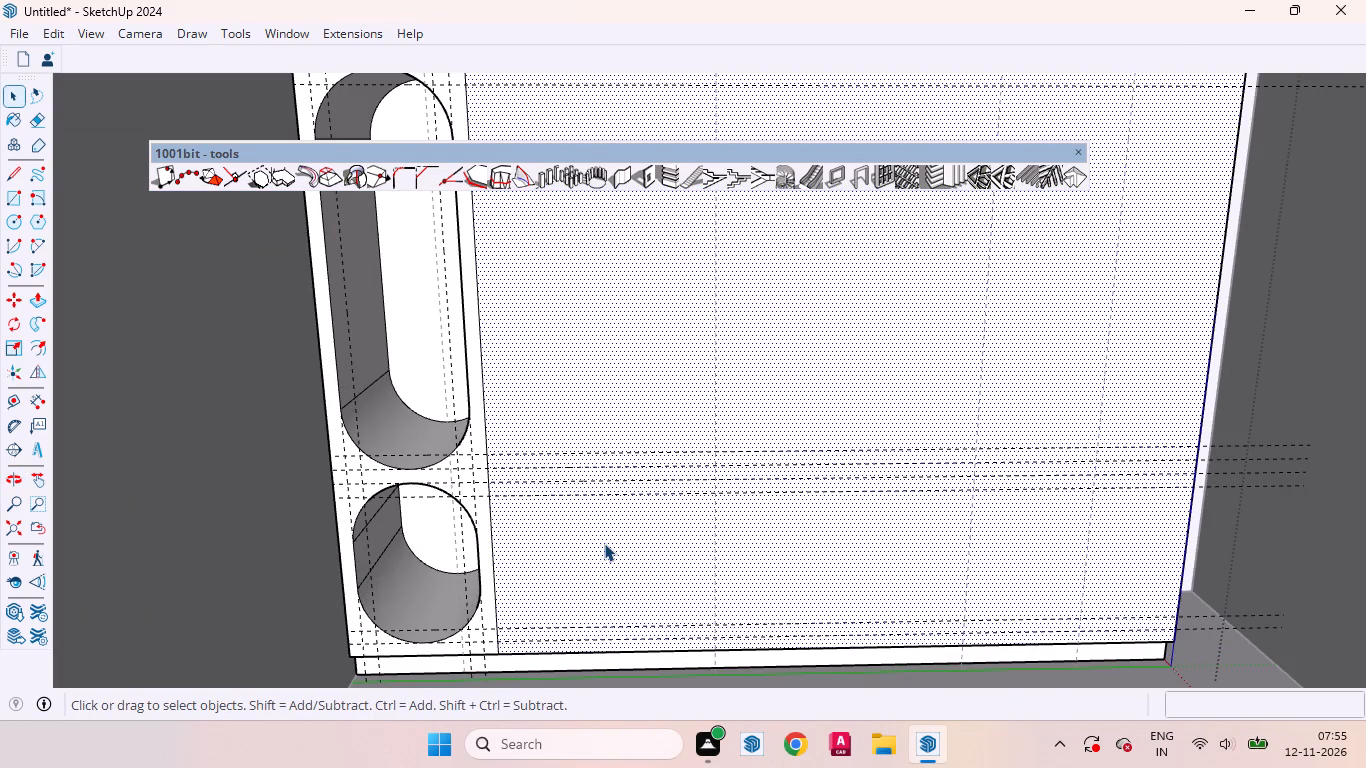
key(t)
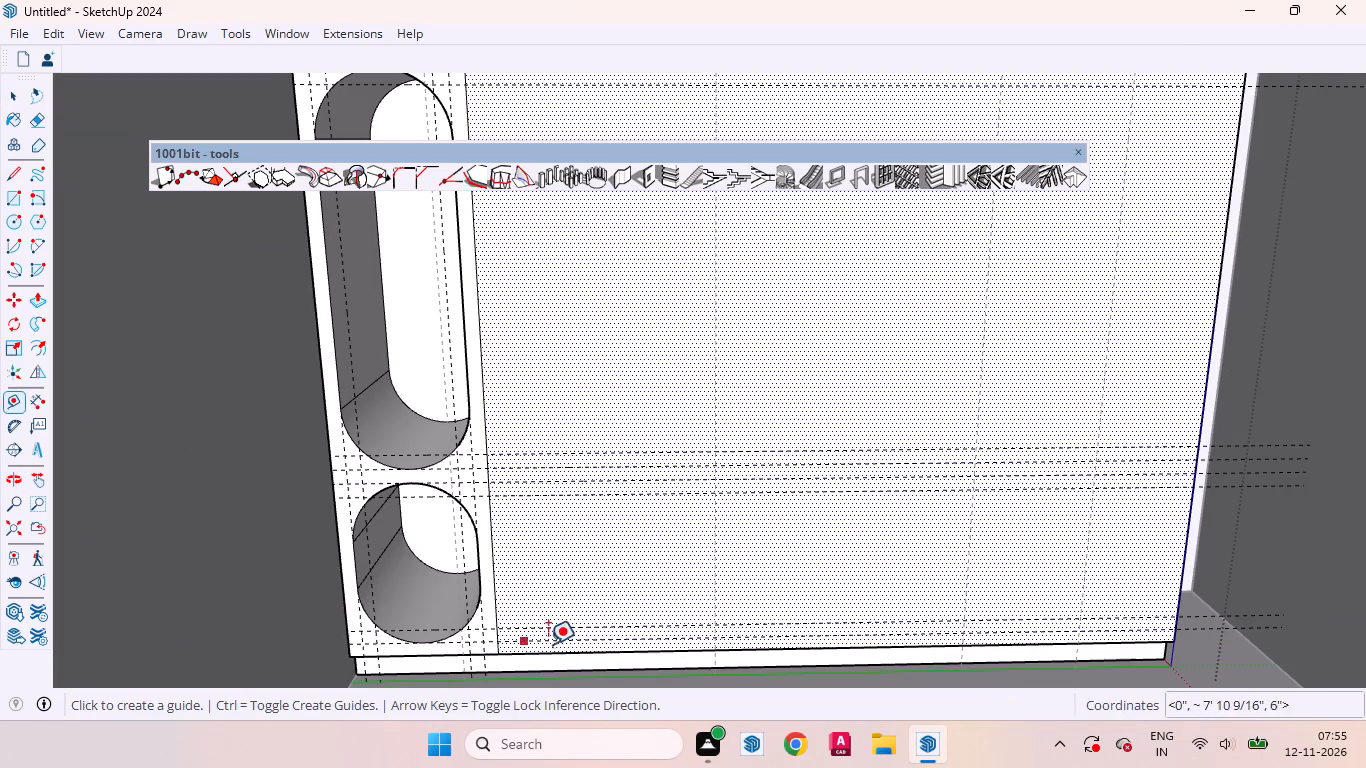
key(space)
key(r)
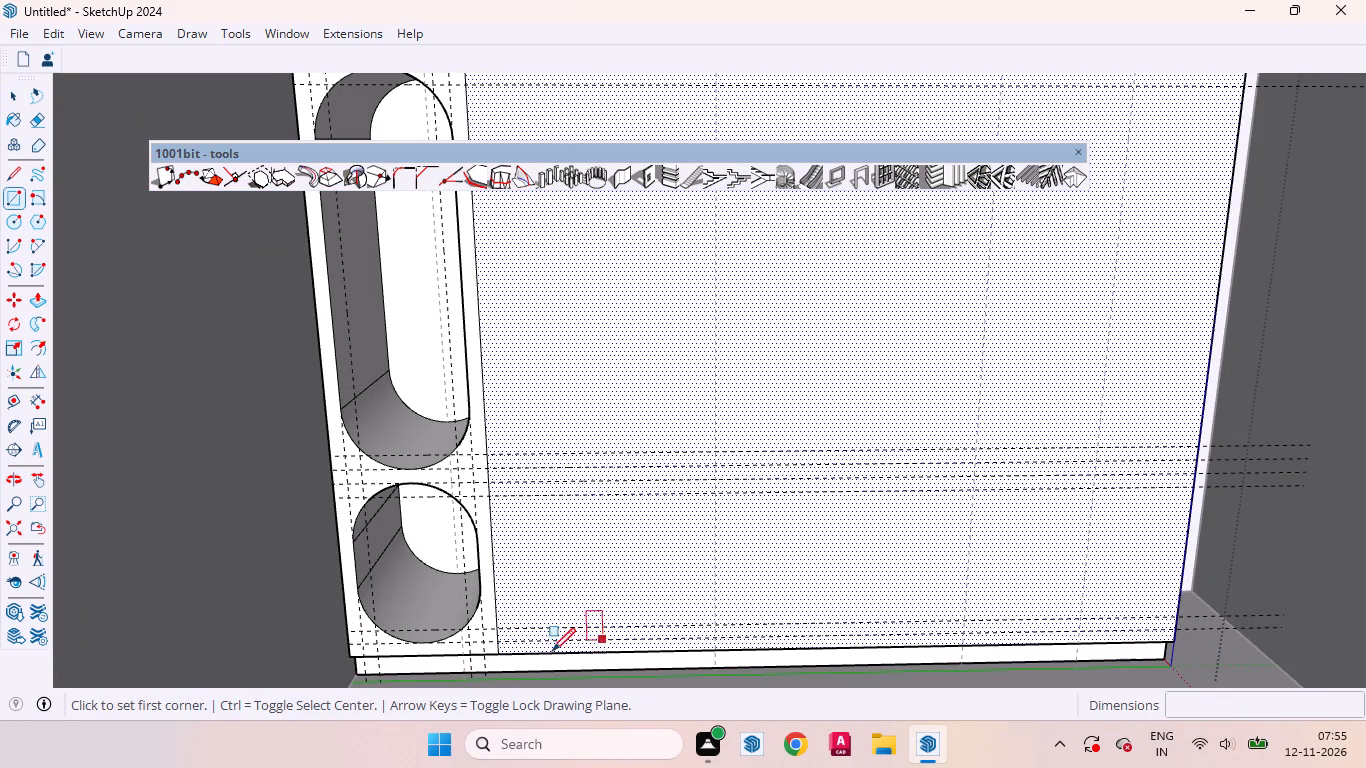
click(499, 655)
scroll(633, 550, down, 4)
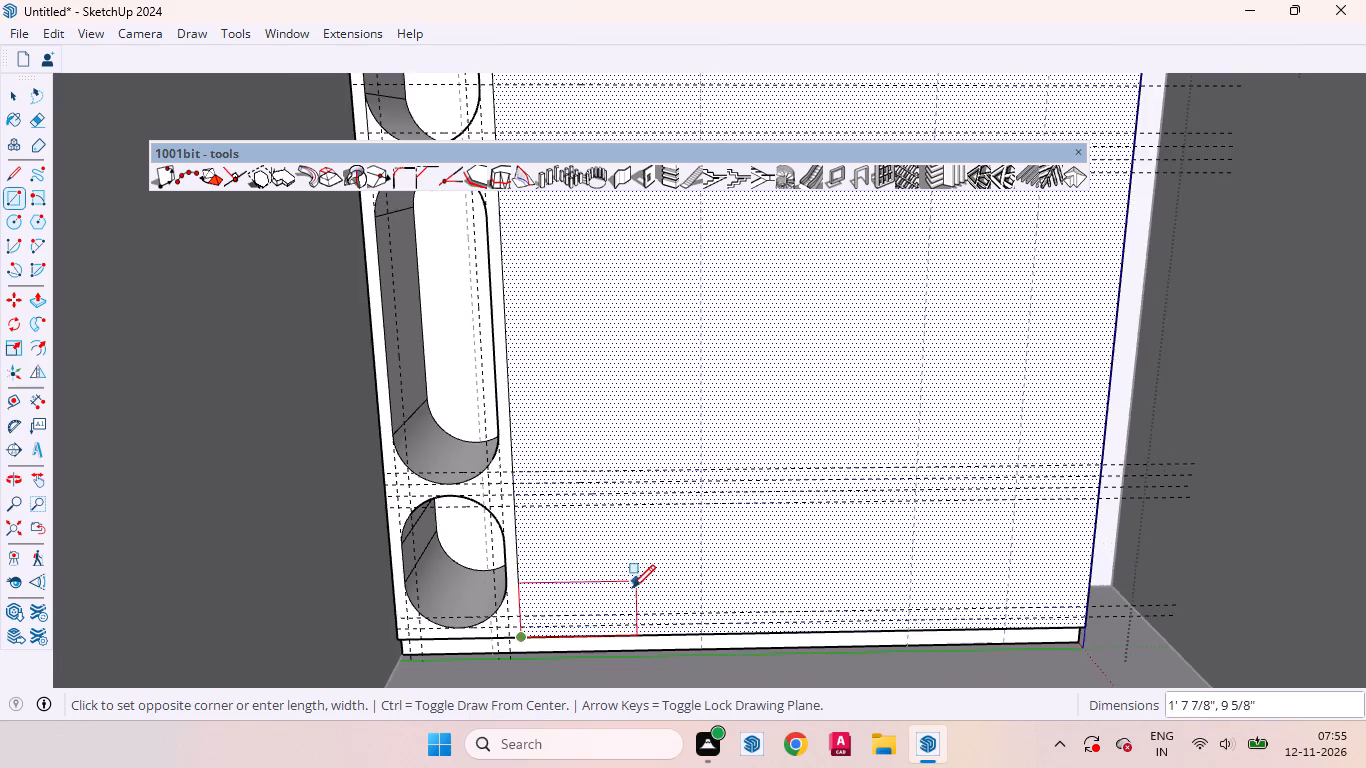
scroll(632, 588, down, 7)
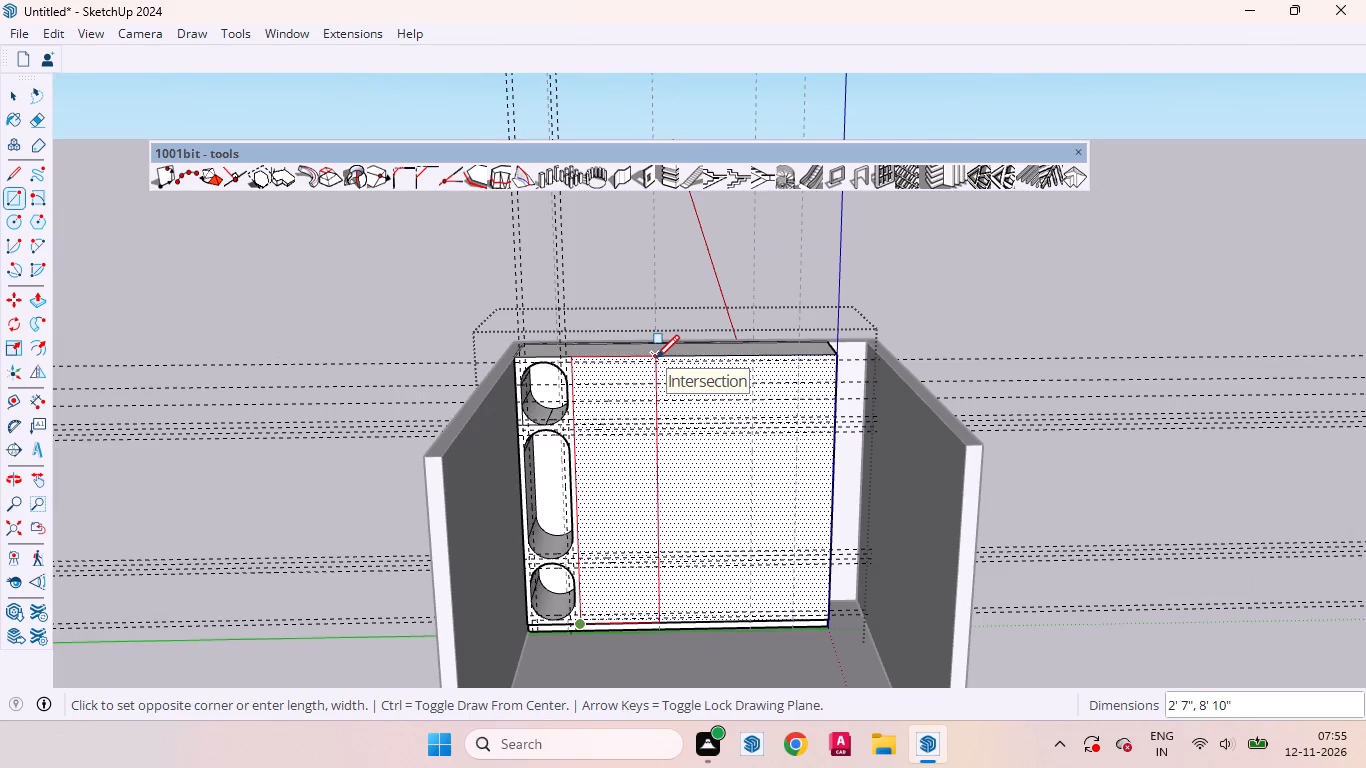
click(656, 358)
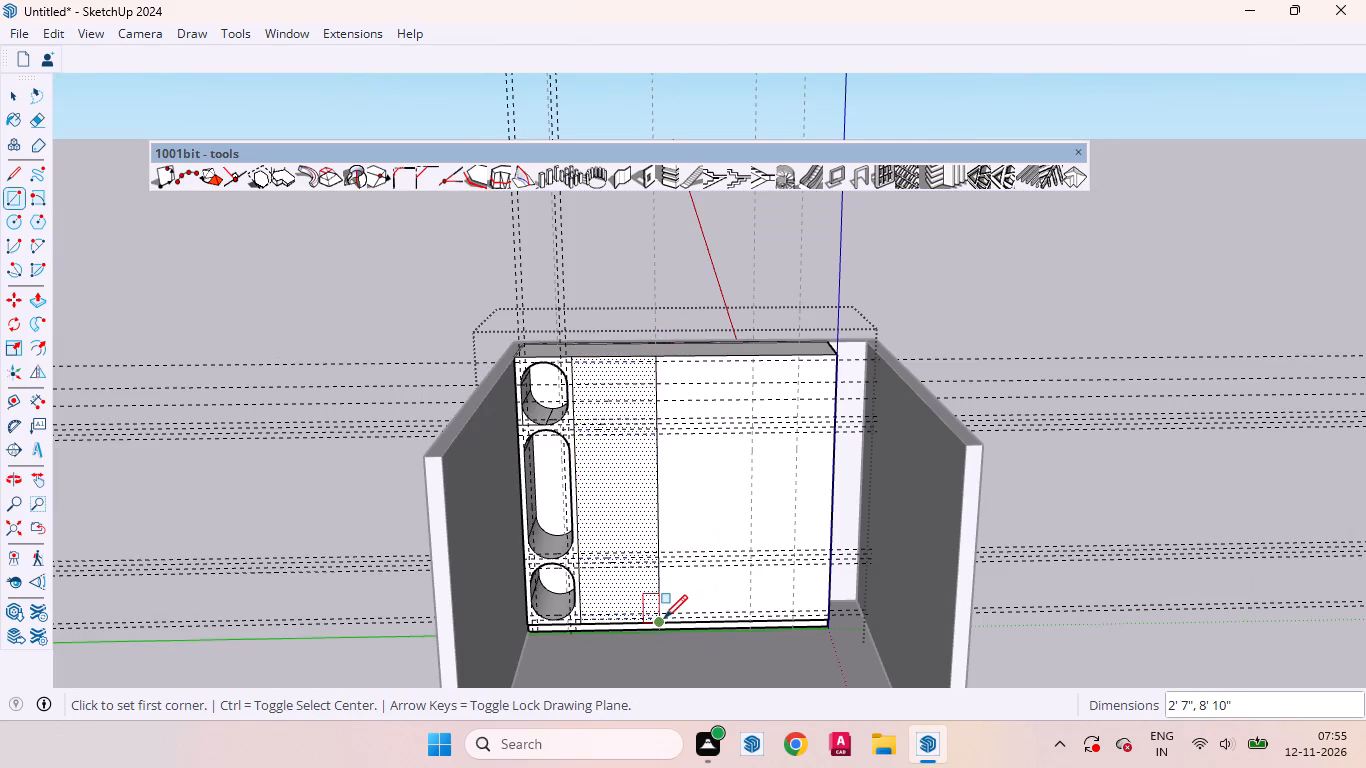
click(664, 618)
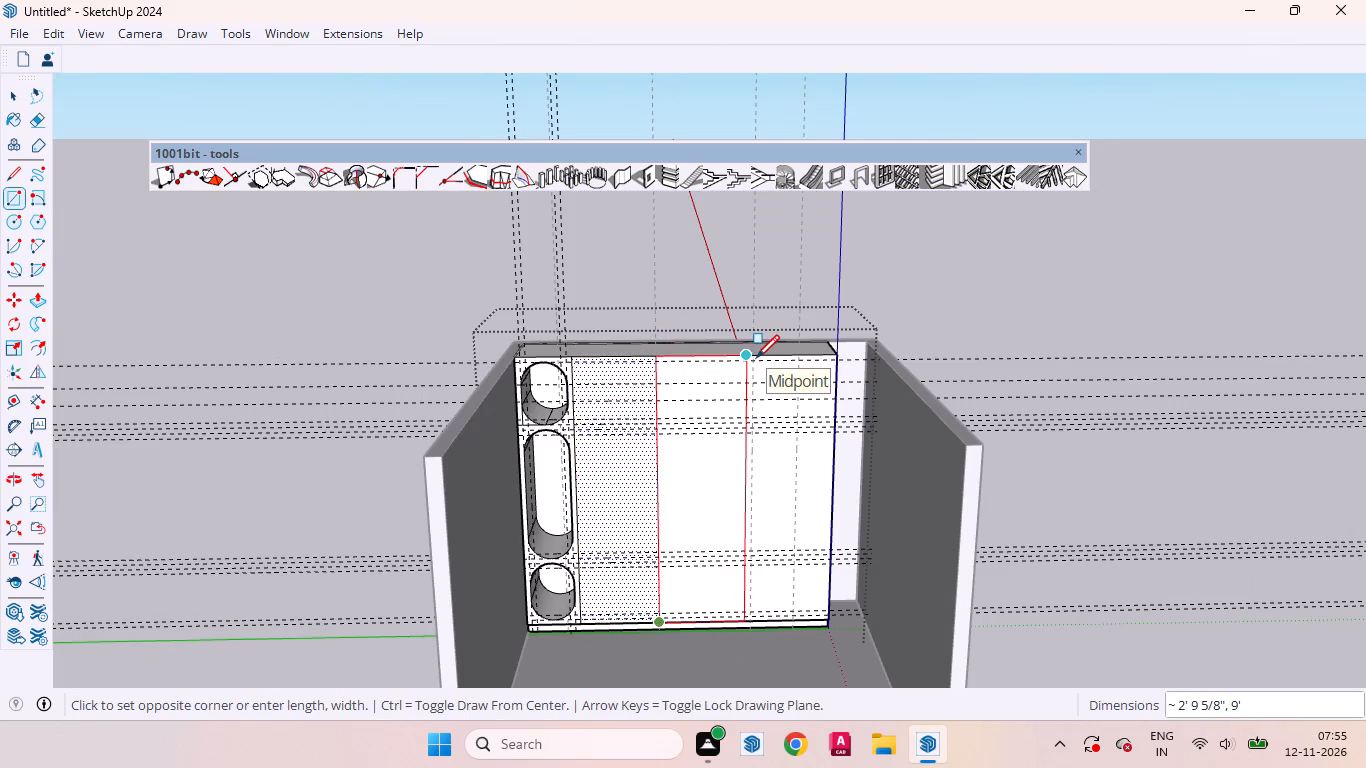
key(space)
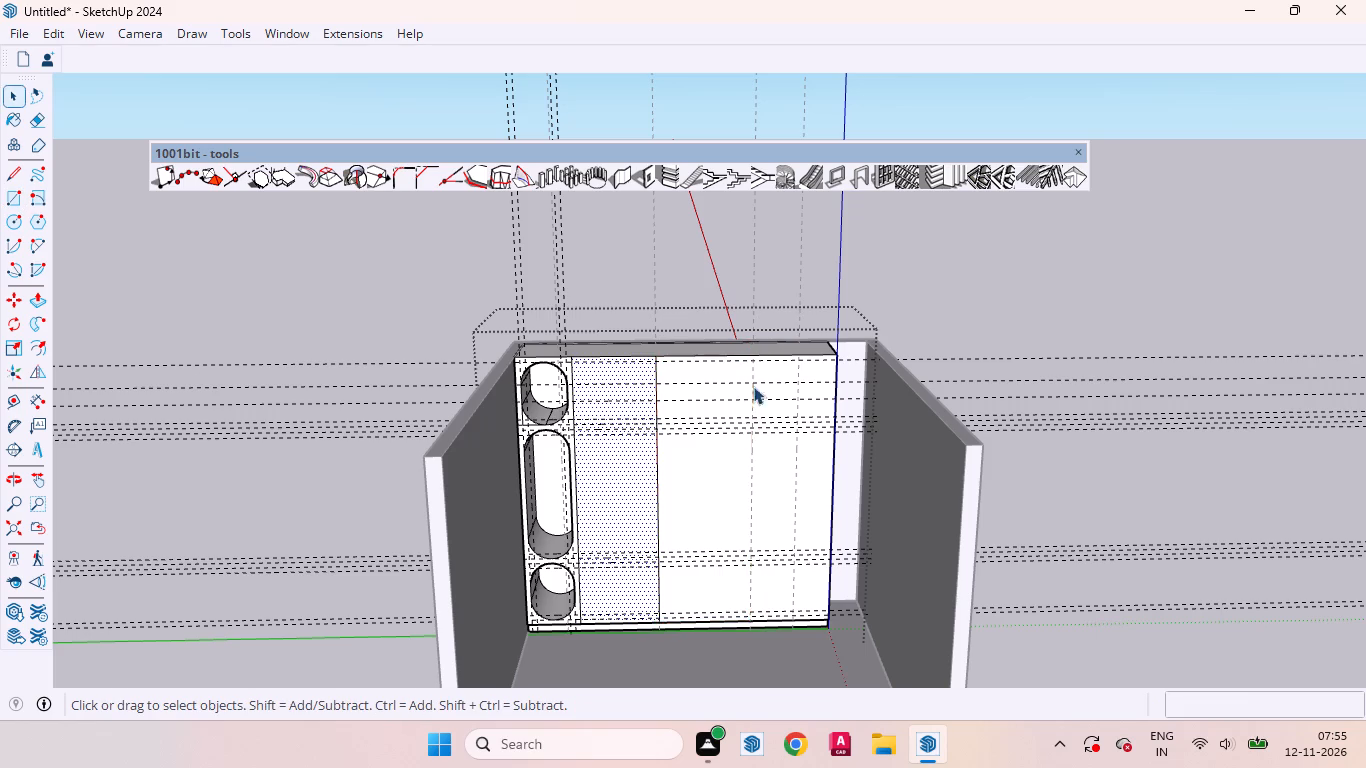
Move the new vertical divider line on the wardrobe front 5" toward the niche column.
scroll(673, 486, up, 4)
click(648, 464)
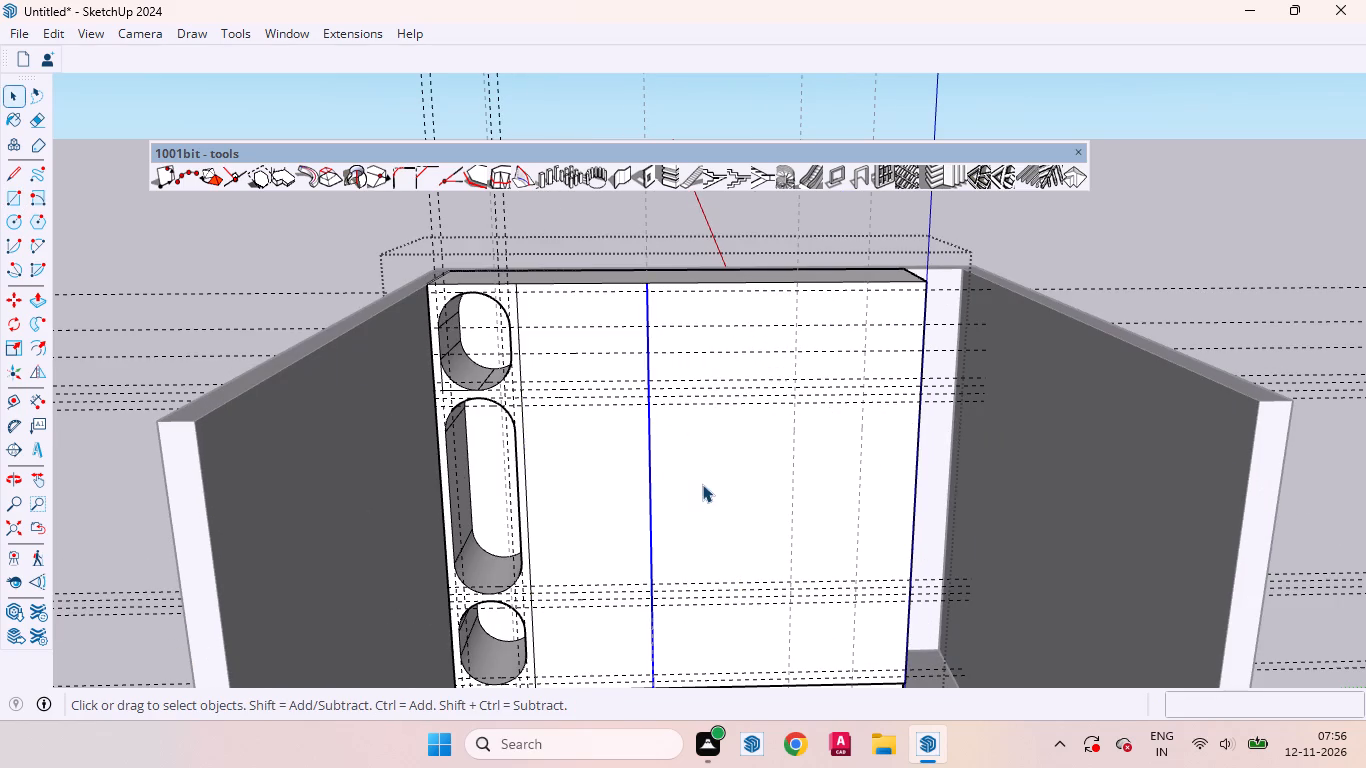
key(m)
click(722, 487)
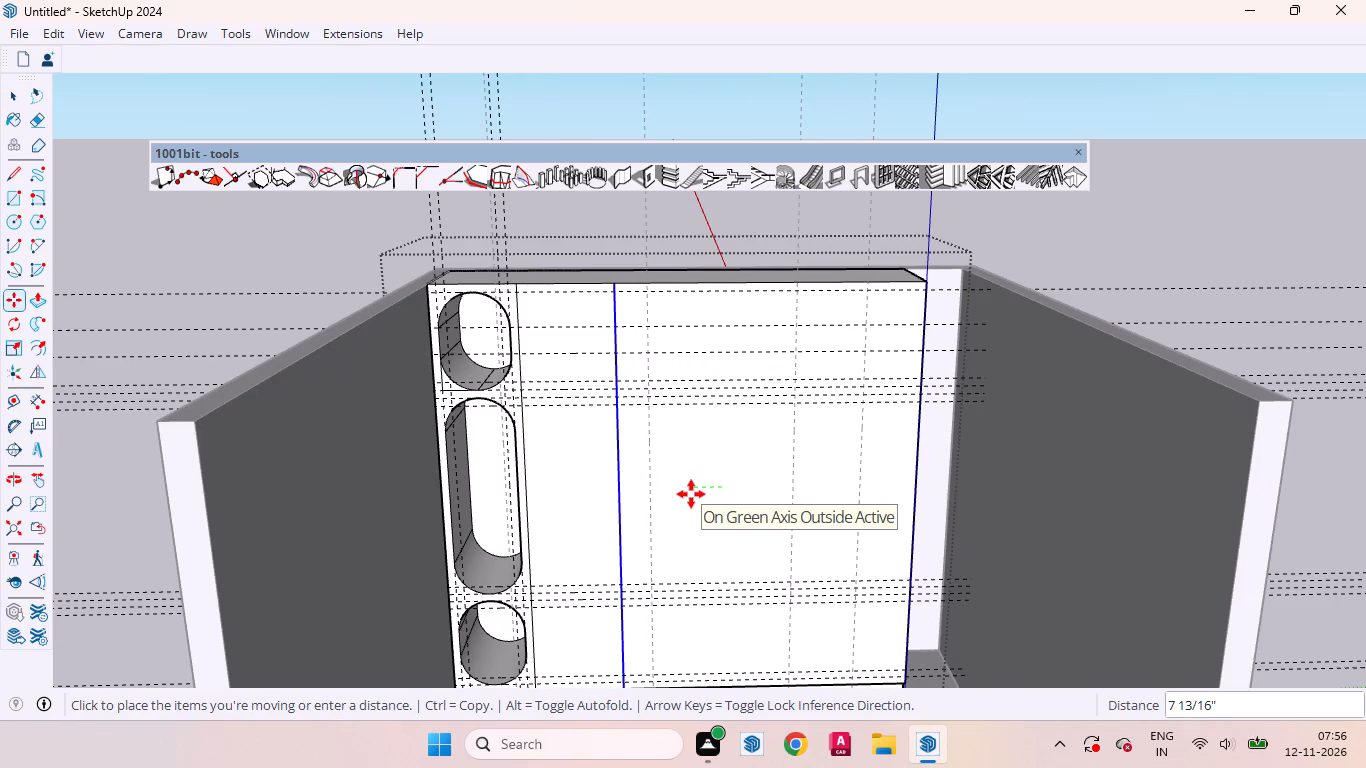
key(5)
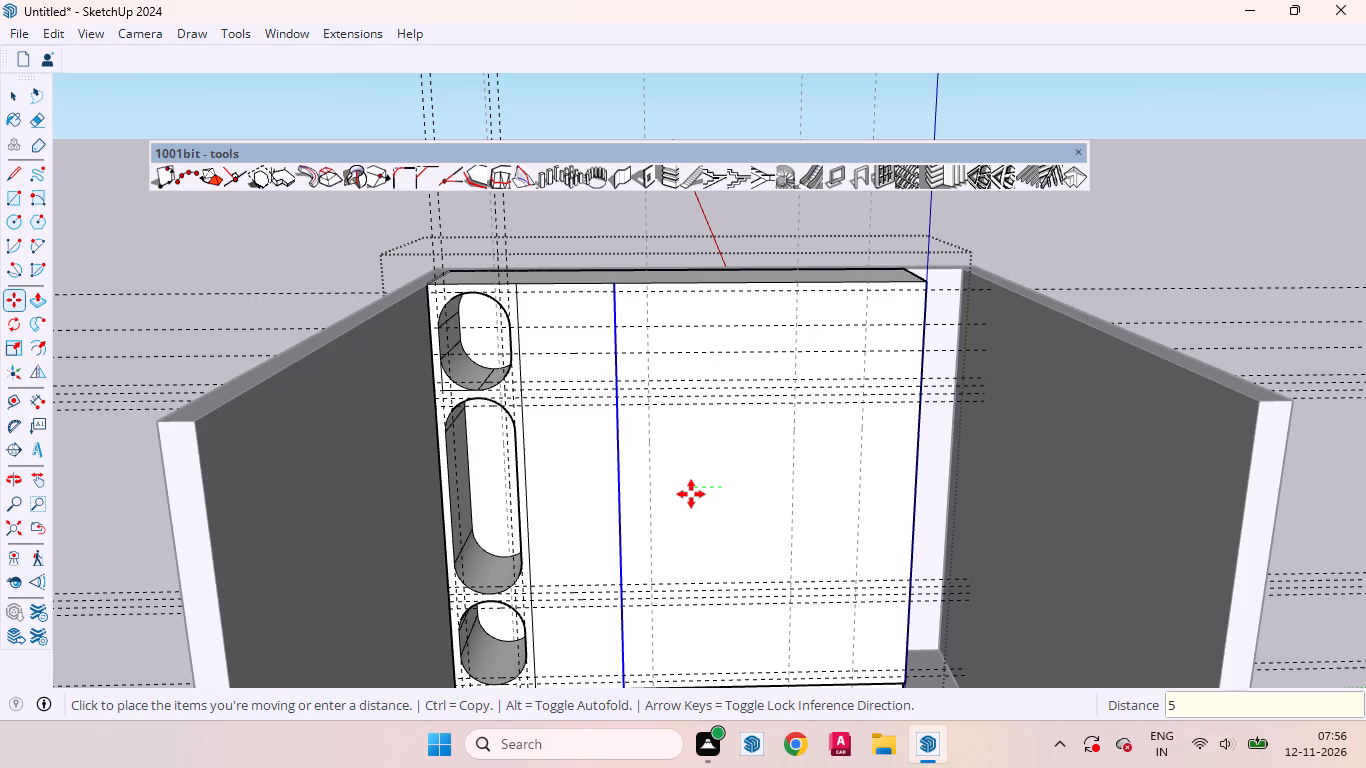
key(Return)
key(space)
Copy the vertical divider line 3' away from the niches to mark the next wardrobe panel.
scroll(607, 331, down, 4)
click(601, 469)
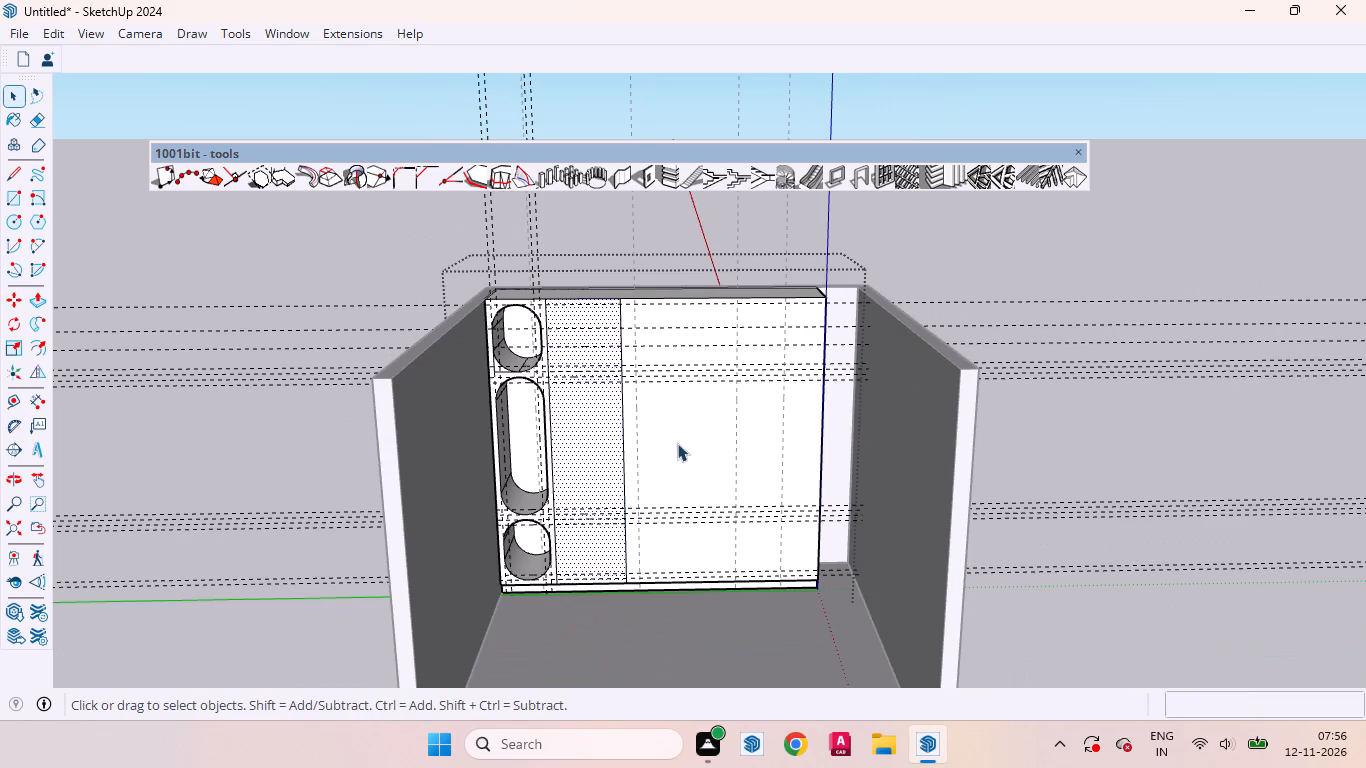
middle_drag(670, 457, 638, 455)
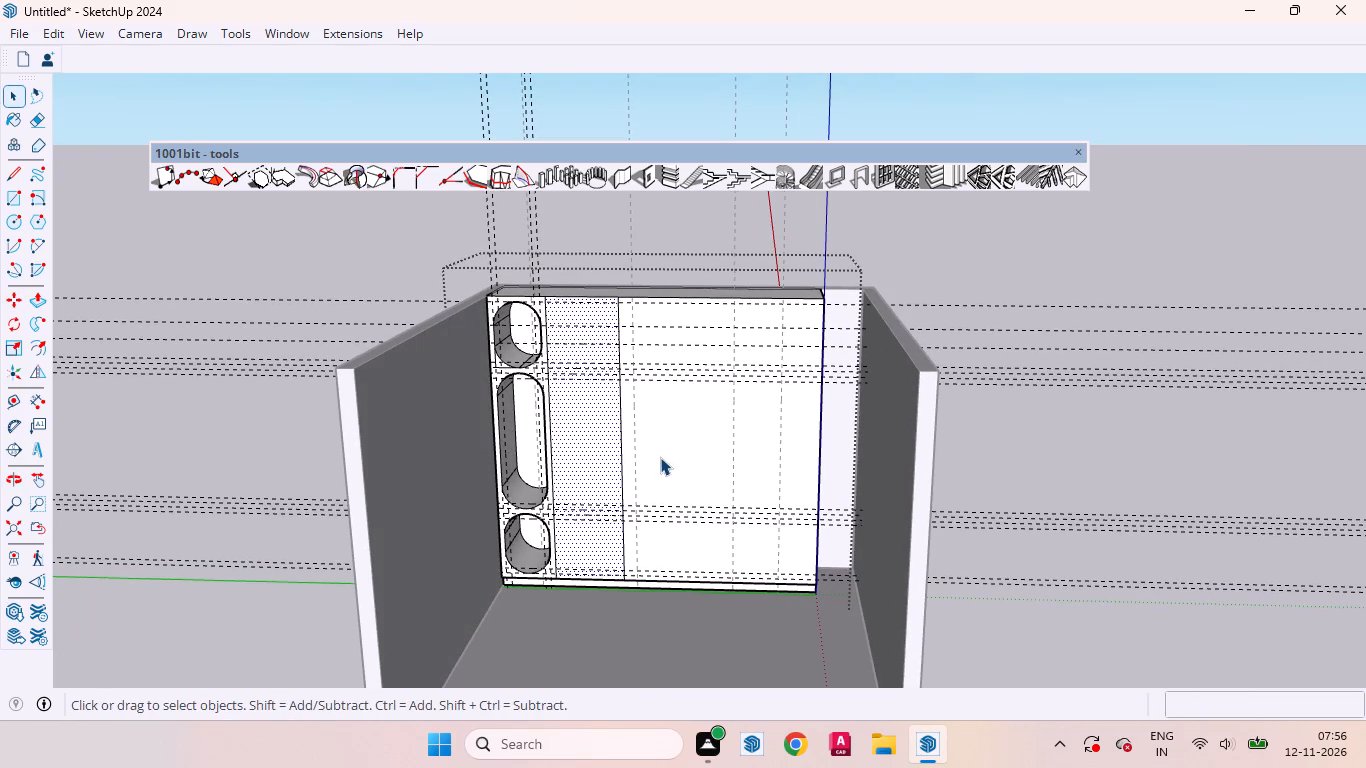
click(620, 432)
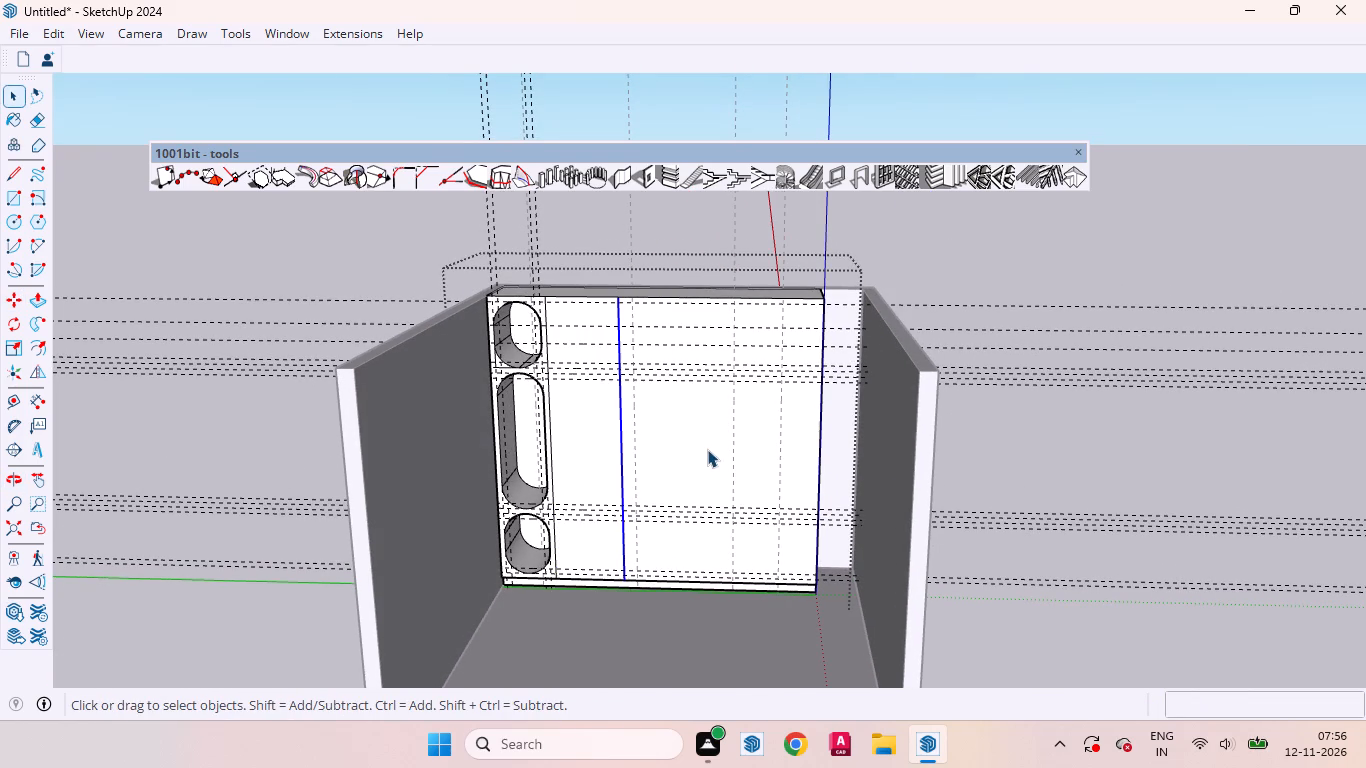
key(m)
click(662, 450)
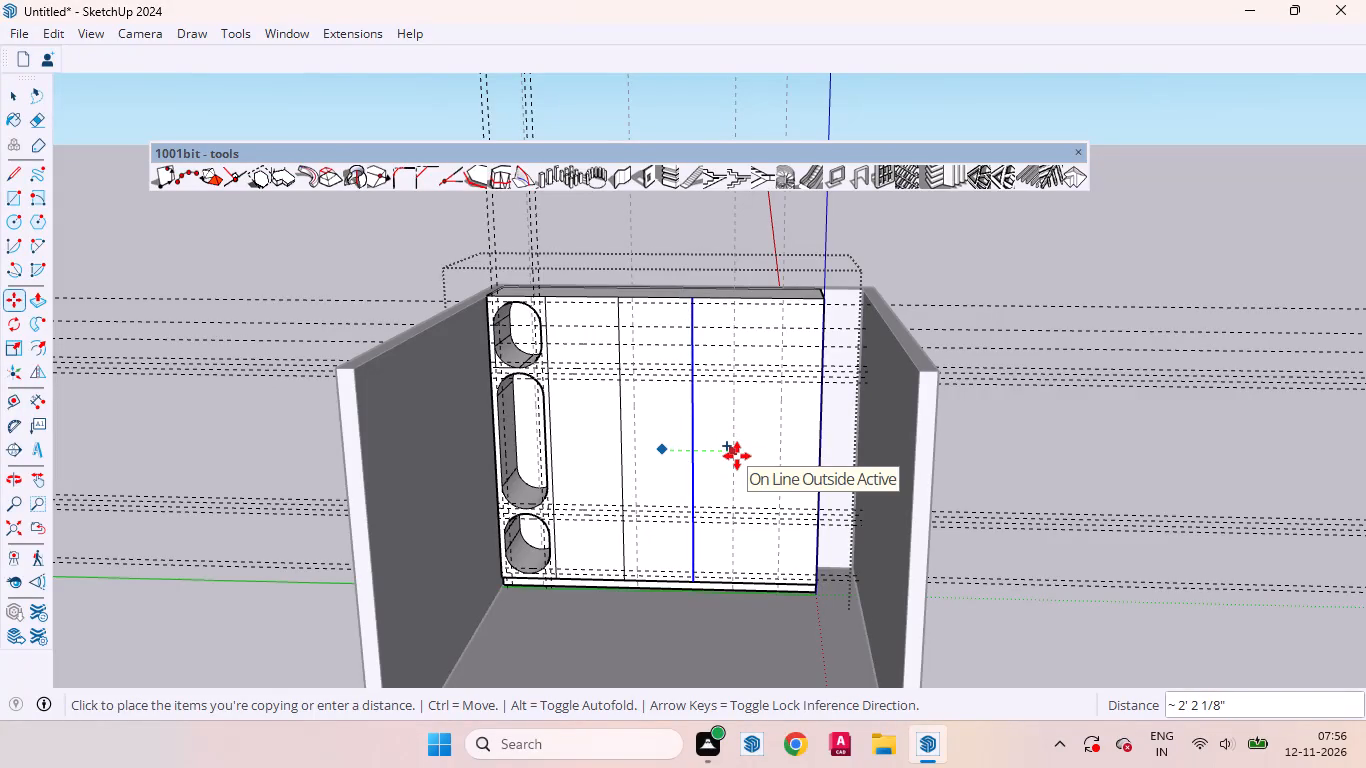
text(3')
key(Return)
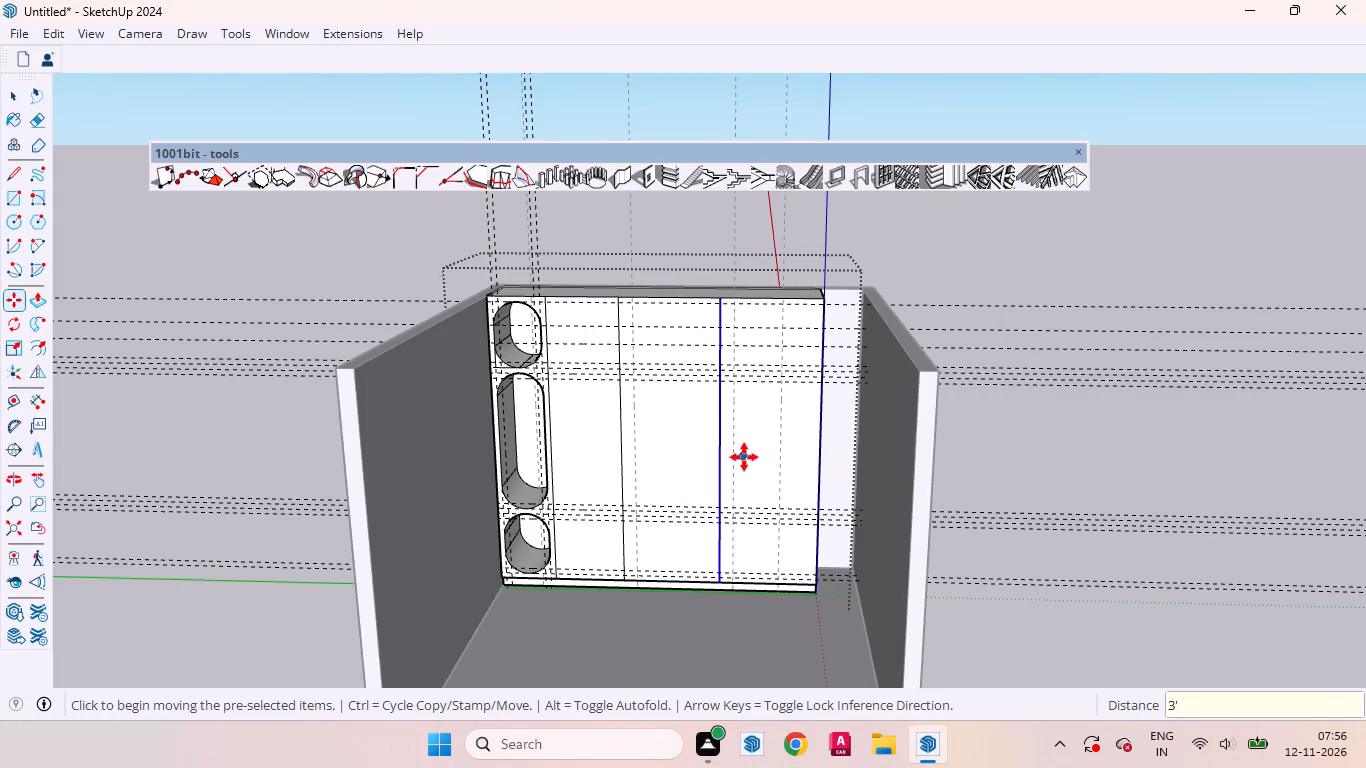
key(space)
Delete all the horizontal guide lines running across the wardrobe front.
click(668, 475)
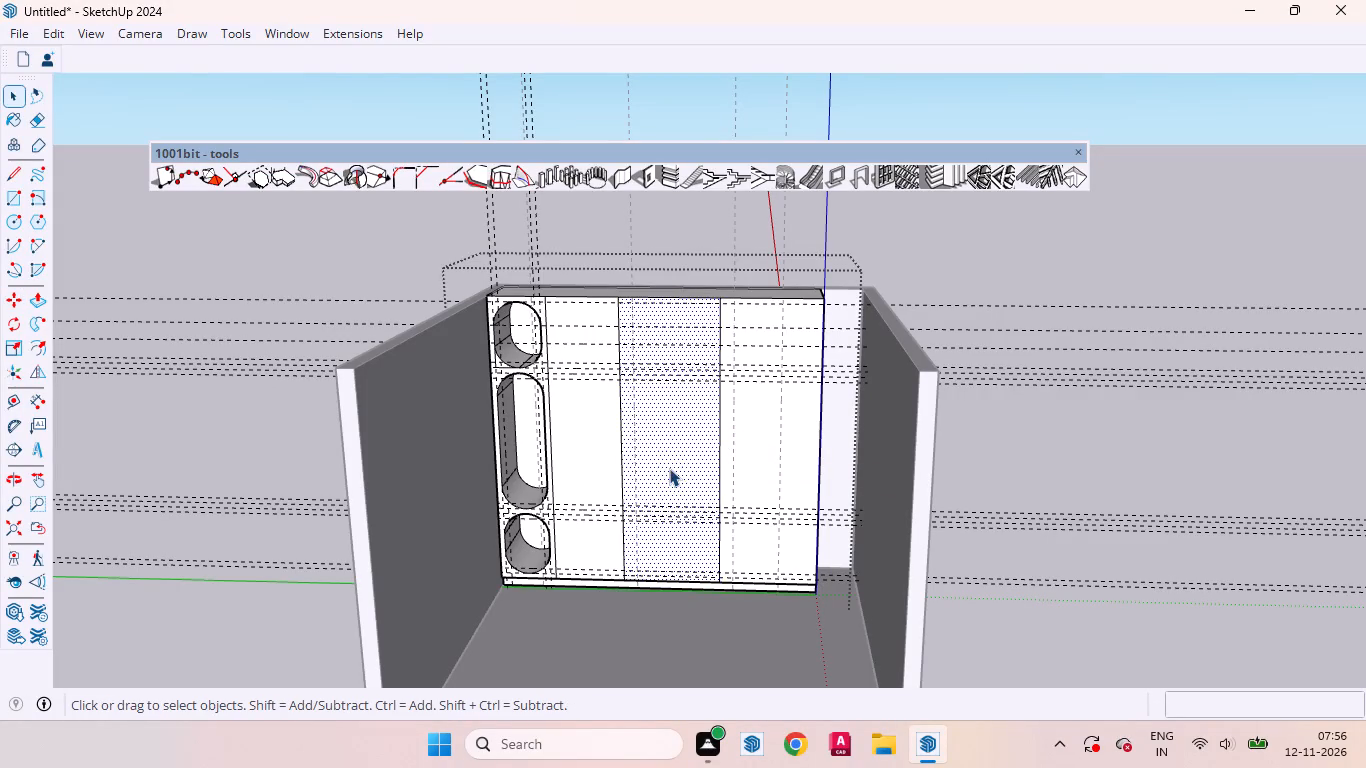
middle_drag(685, 460, 781, 556)
click(611, 461)
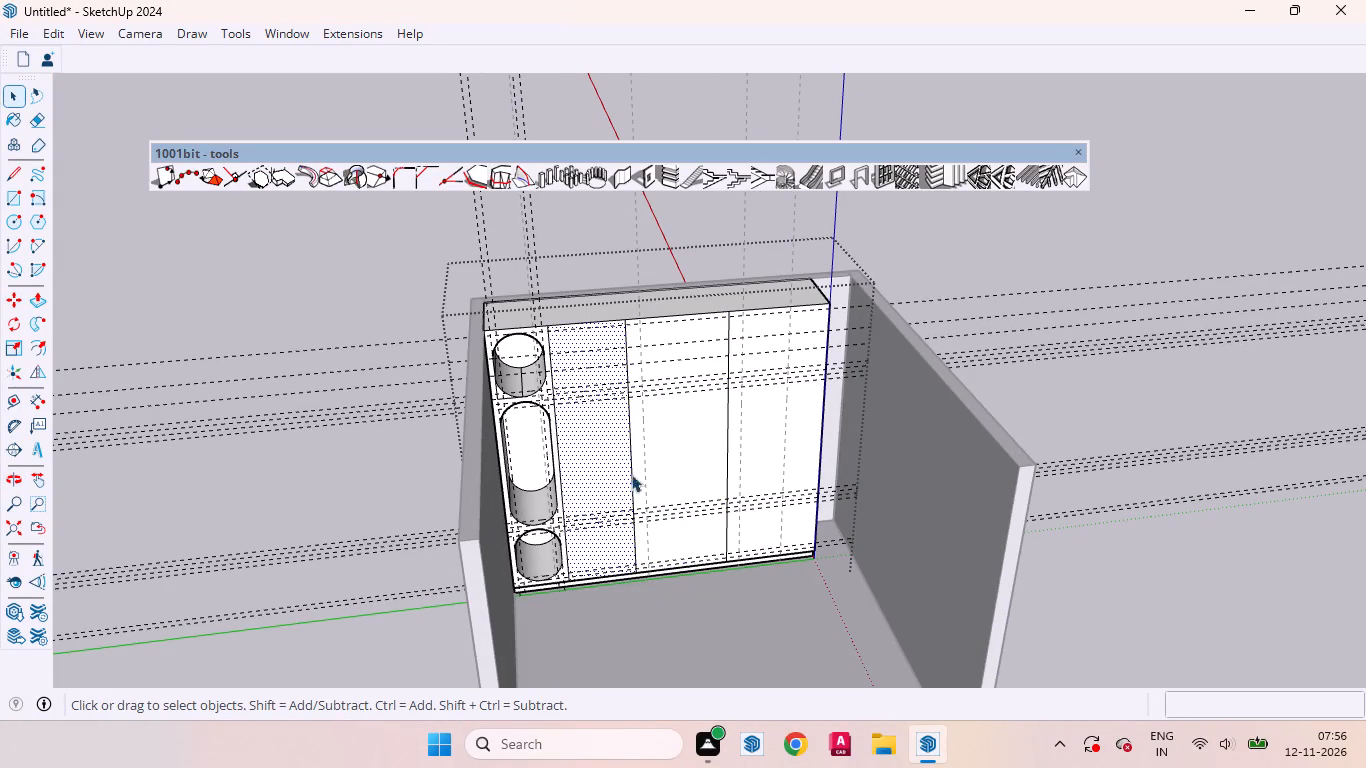
scroll(596, 490, down, 3)
drag(1136, 561, 919, 143)
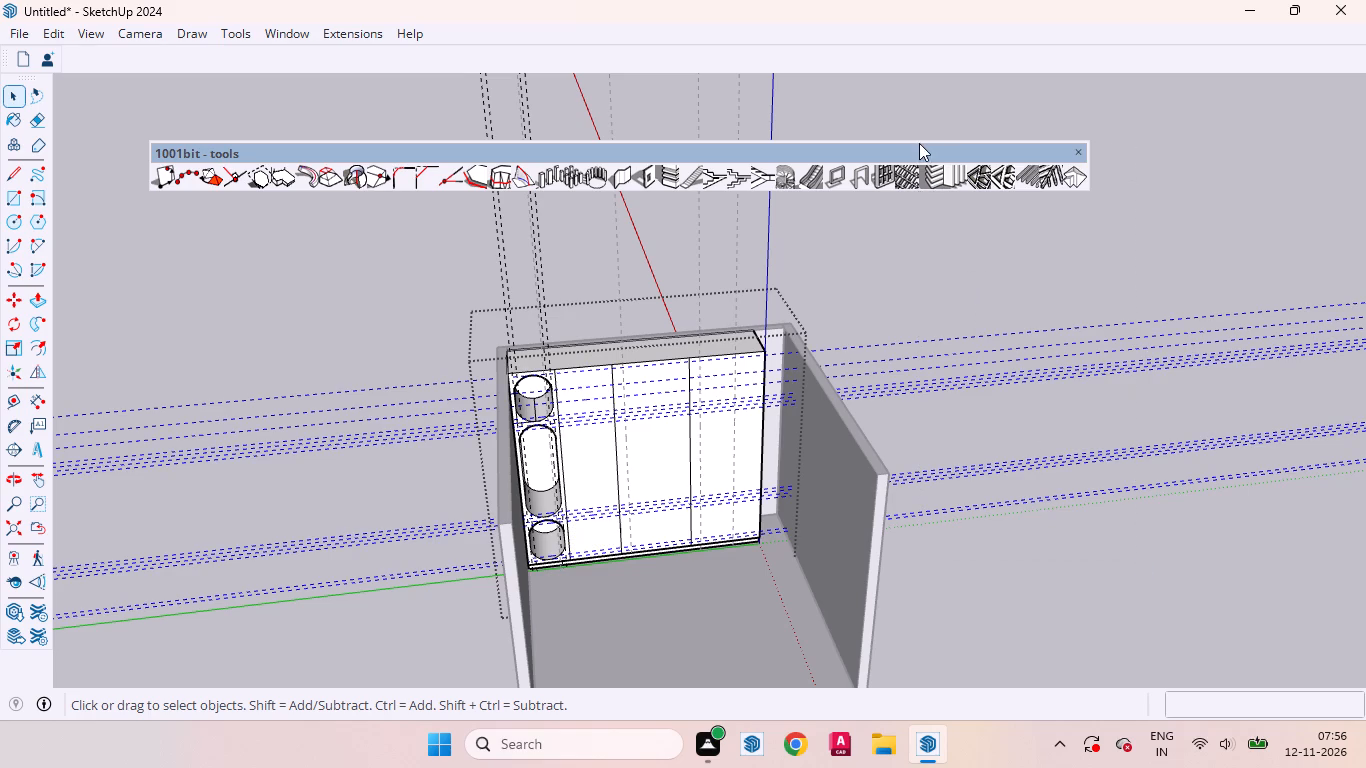
key(Delete)
Delete the remaining vertical guide lines above the wardrobe, both inside and outside its group.
drag(761, 242, 312, 136)
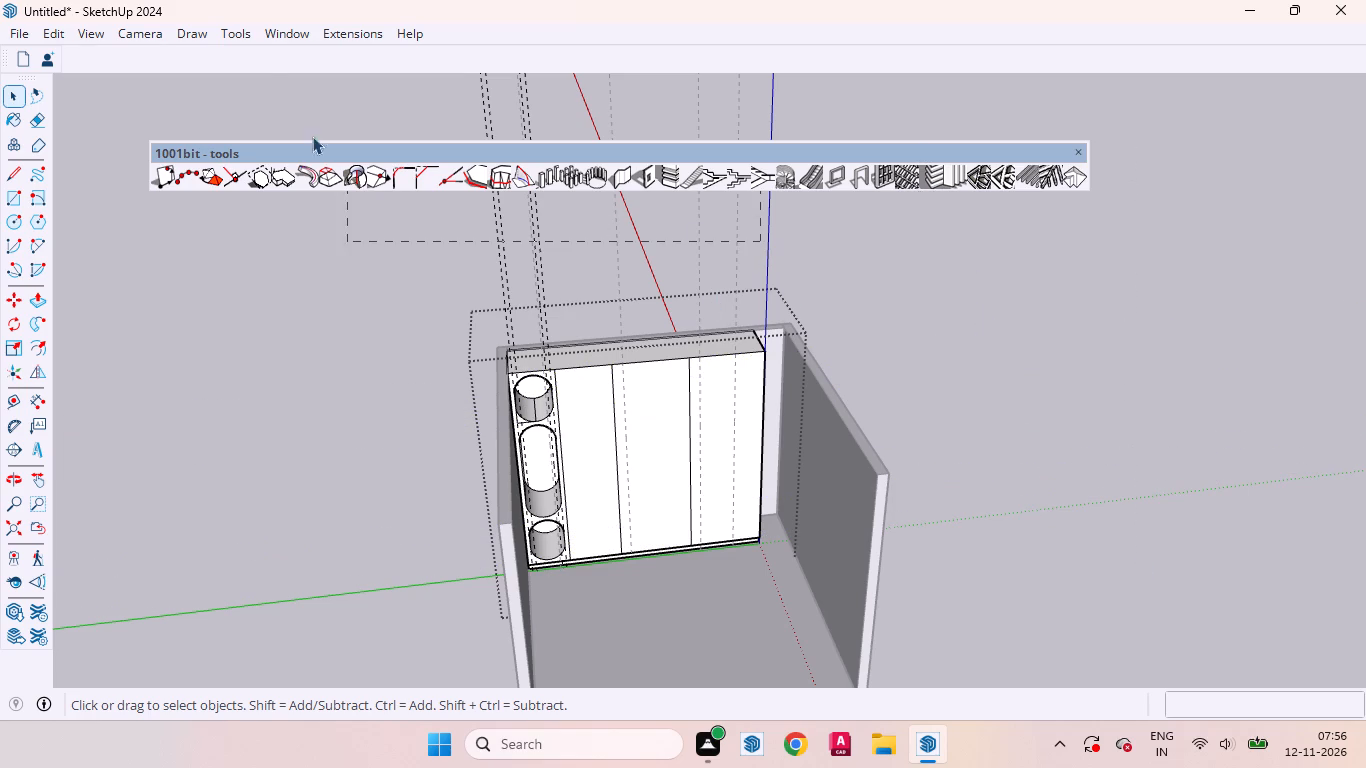
drag(312, 136, 275, 63)
key(Delete)
click(988, 375)
drag(906, 281, 0, 30)
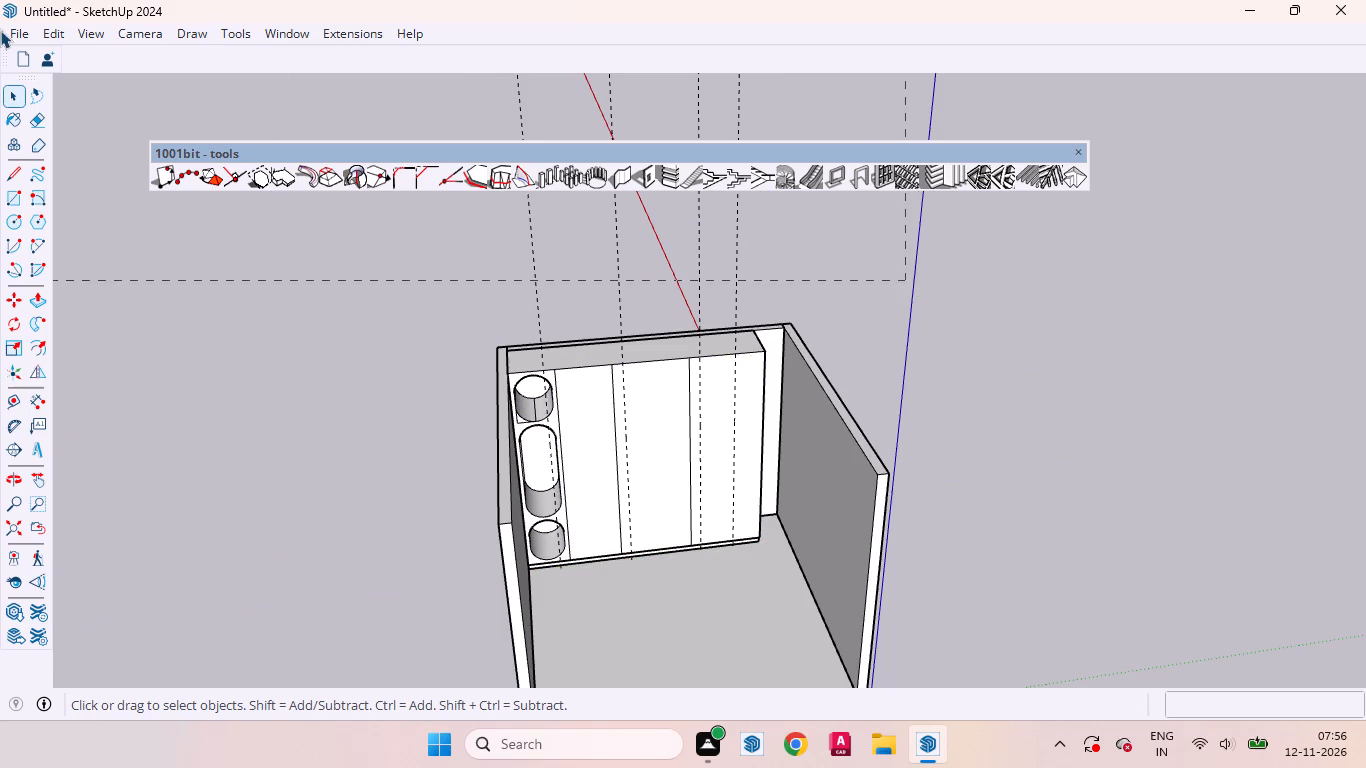
drag(0, 30, 19, 42)
key(Delete)
Erase the two leftover straight edges forming a corner beside the bottom curve of the wardrobe's top niche.
scroll(593, 522, up, 4)
middle_drag(522, 481, 491, 396)
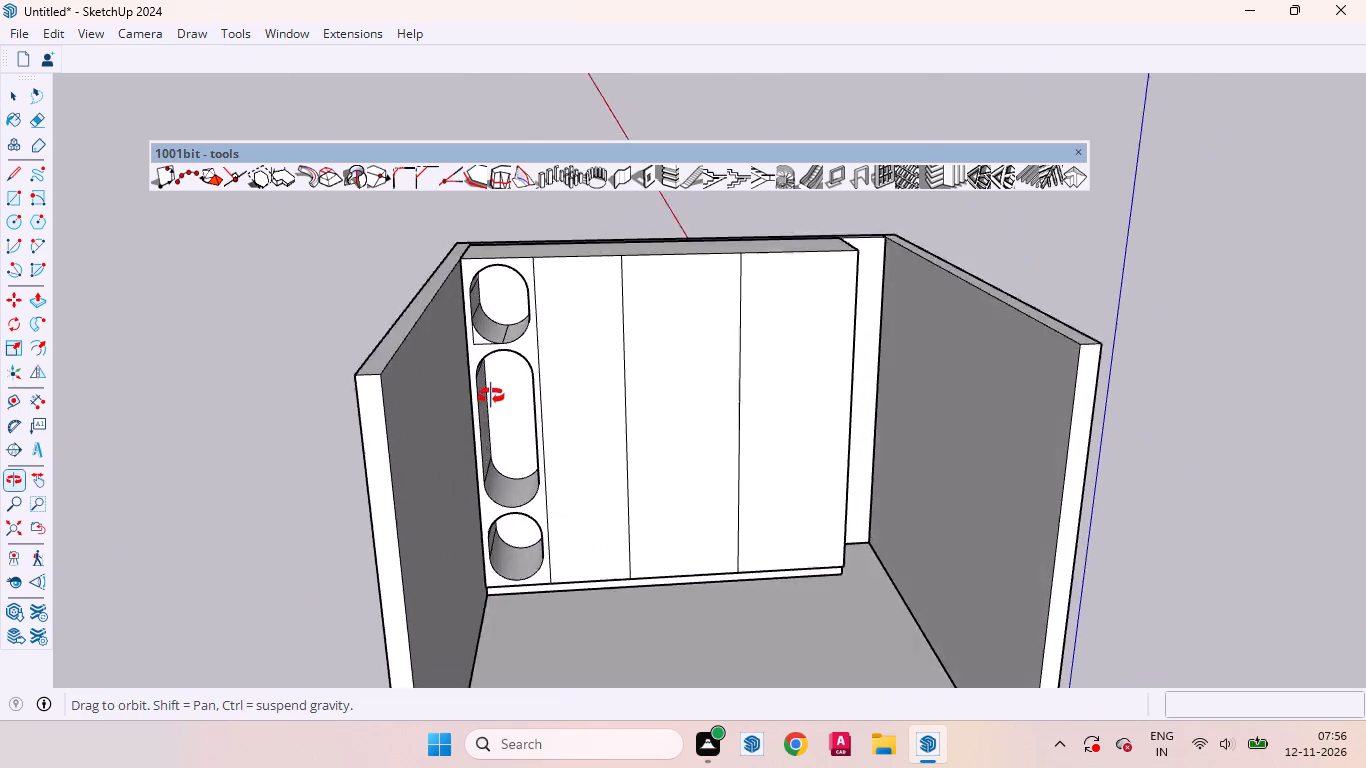
middle_drag(491, 396, 510, 328)
scroll(510, 326, up, 8)
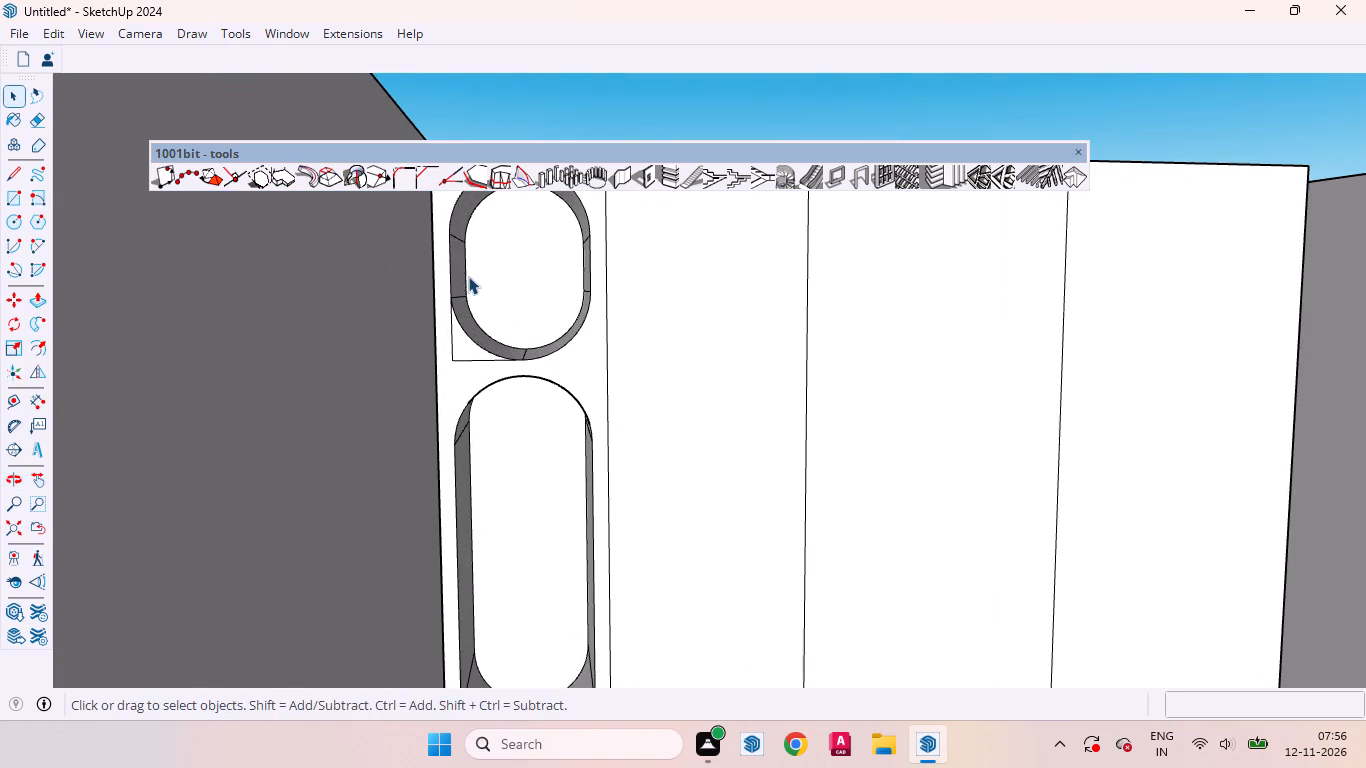
scroll(414, 361, up, 3)
click(461, 329)
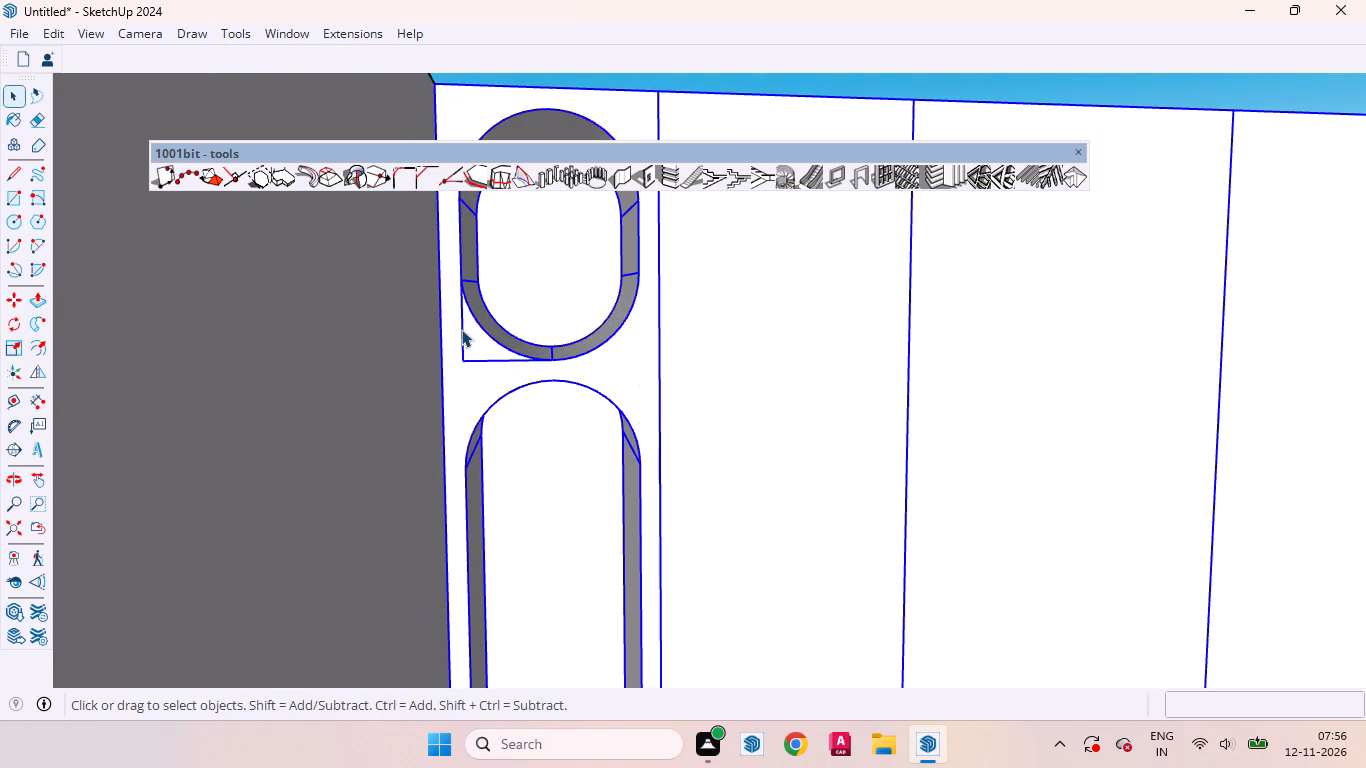
click(461, 329)
click(461, 329)
click(461, 329)
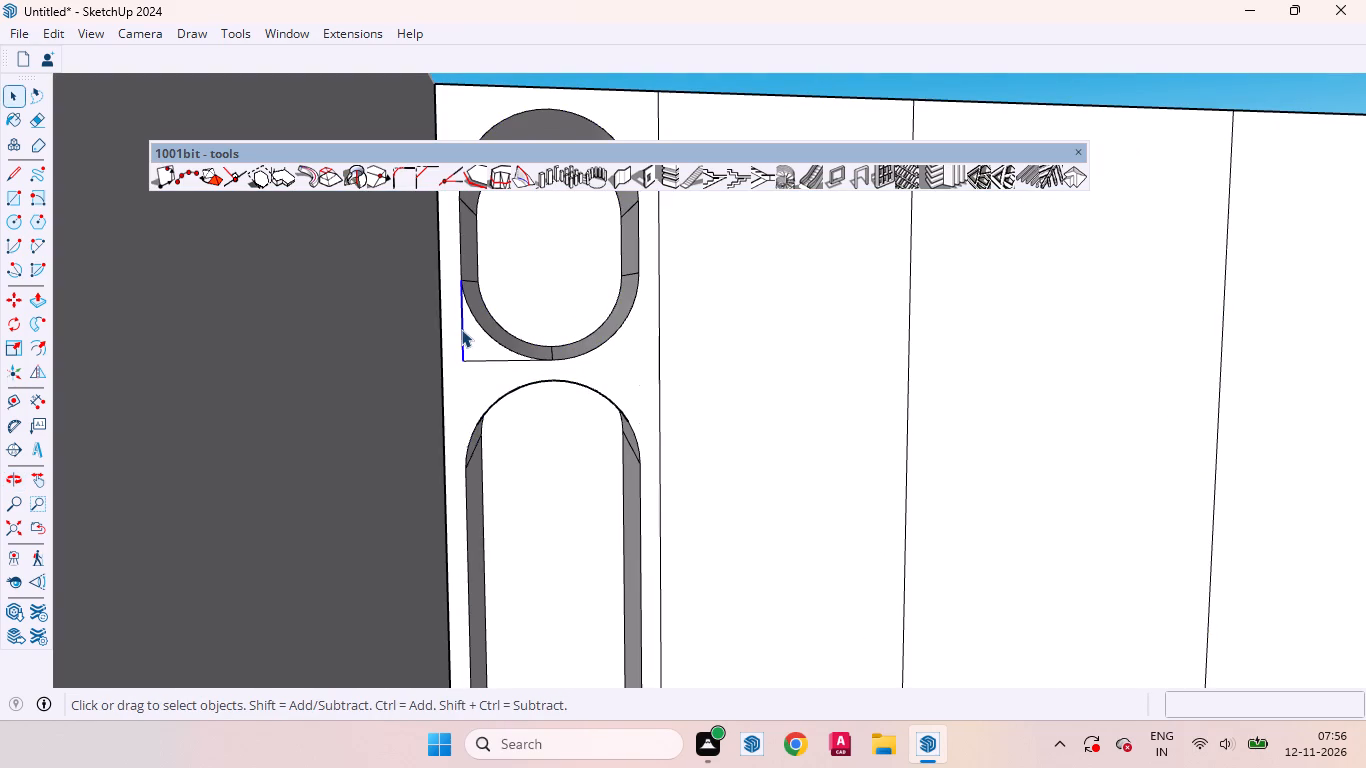
right_click(461, 329)
click(504, 359)
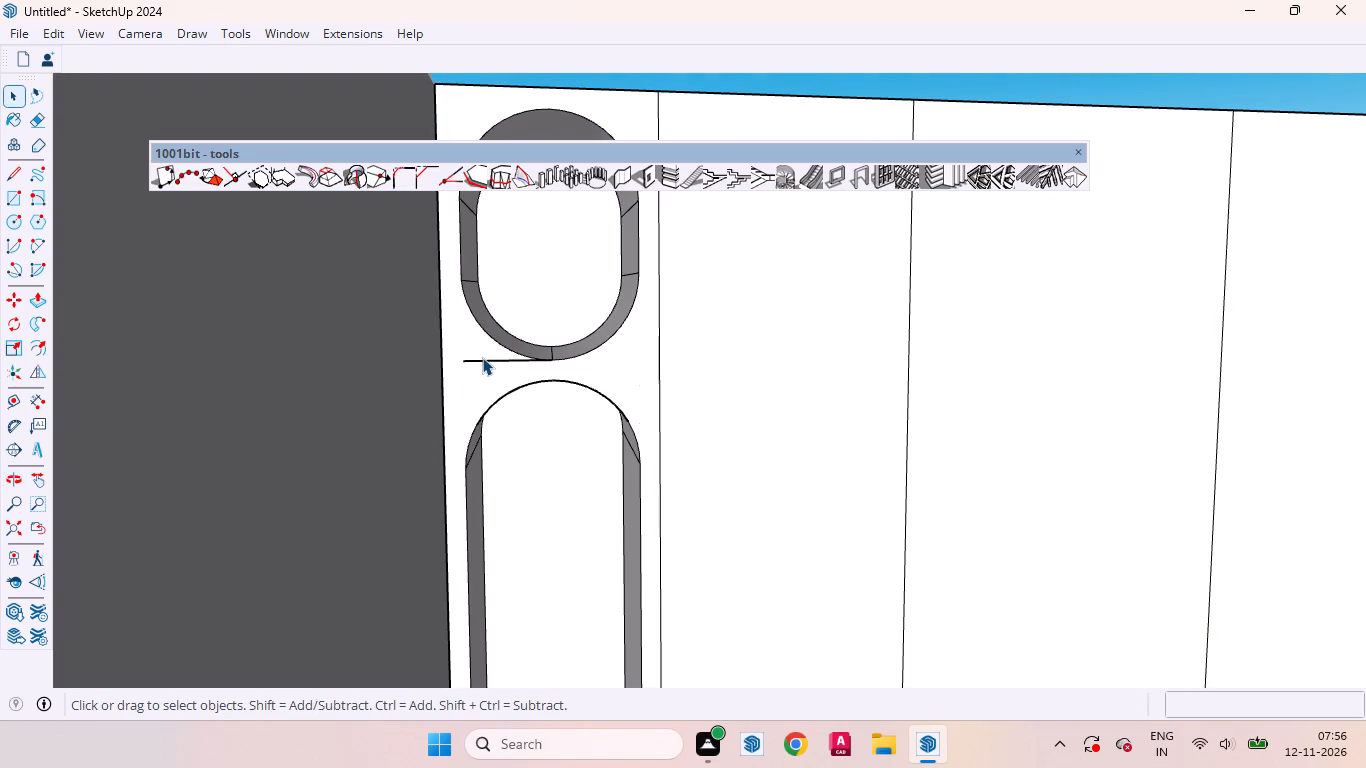
click(484, 358)
right_click(484, 358)
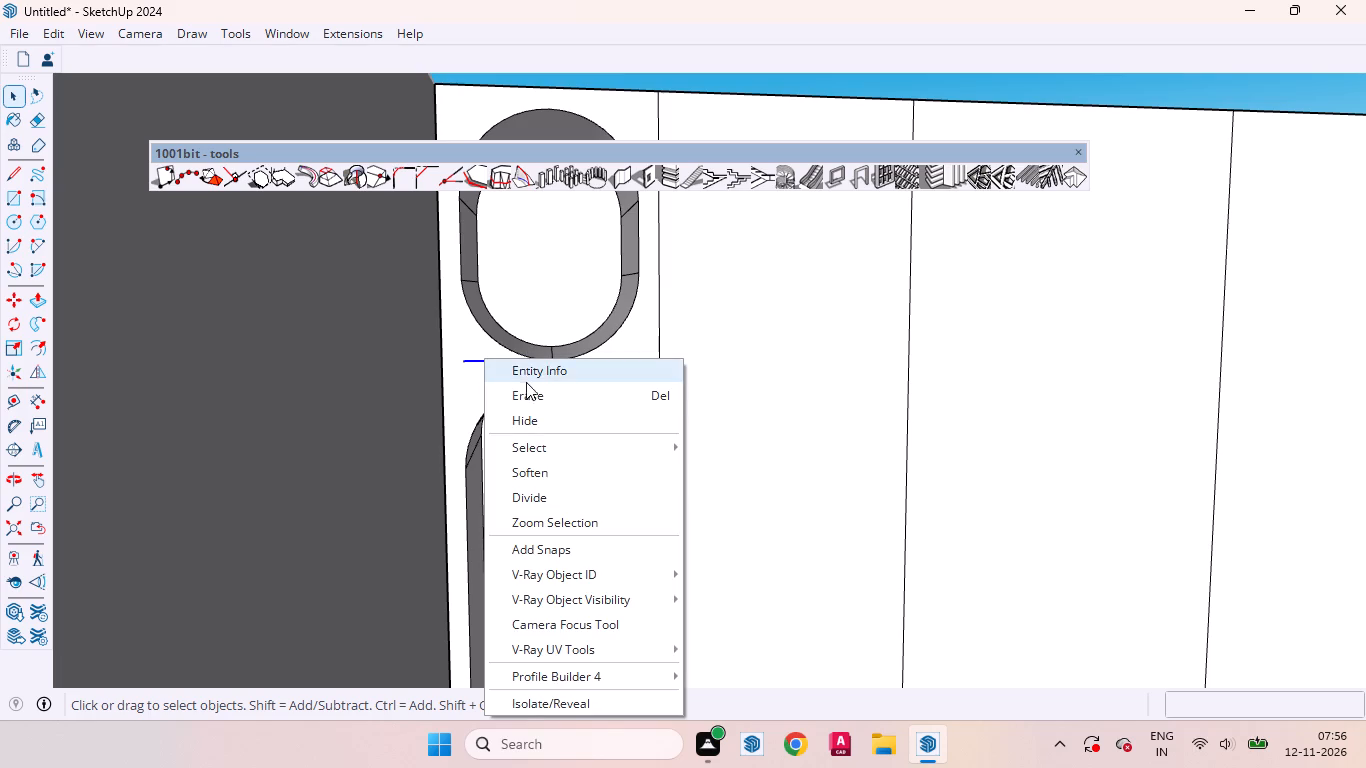
click(527, 390)
Examine the room and wardrobe from the front, from above and from the outer sides.
scroll(482, 332, down, 17)
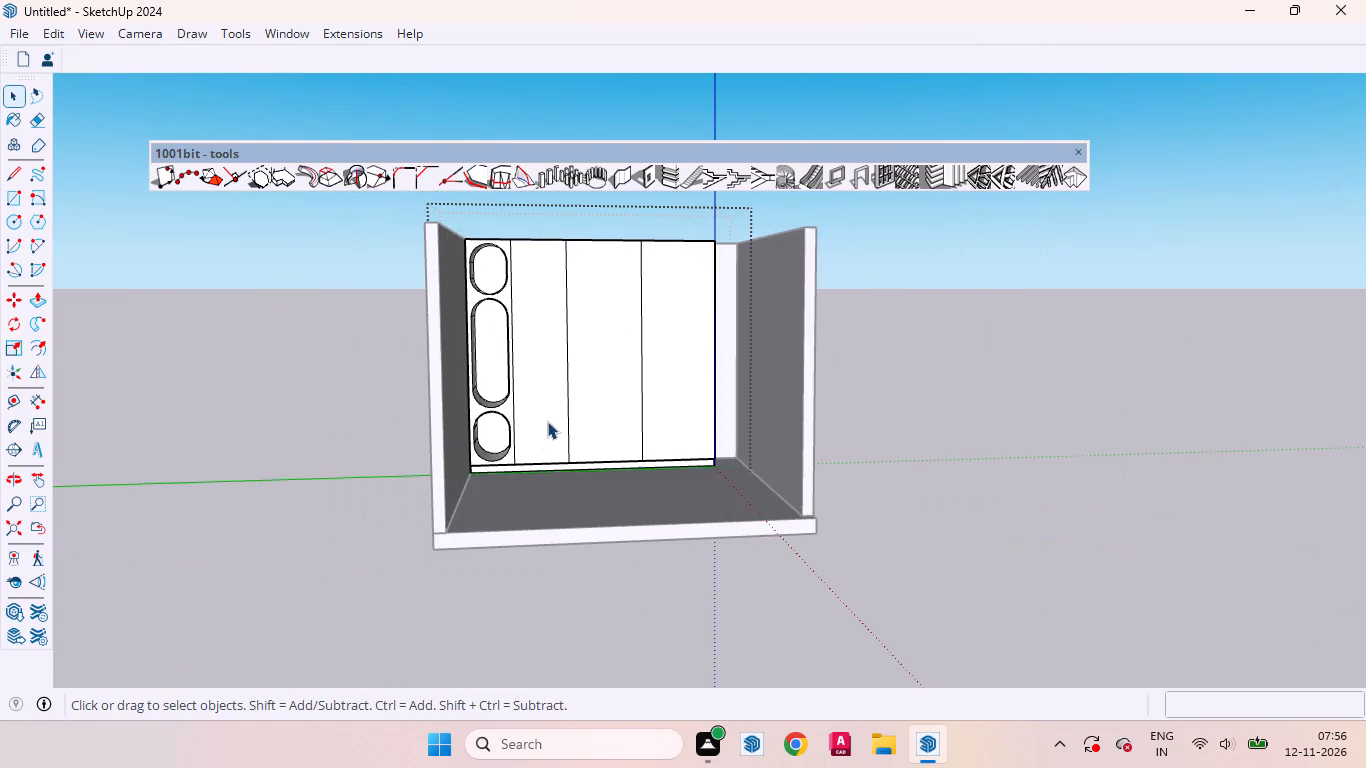
middle_drag(531, 434, 446, 697)
scroll(482, 214, up, 5)
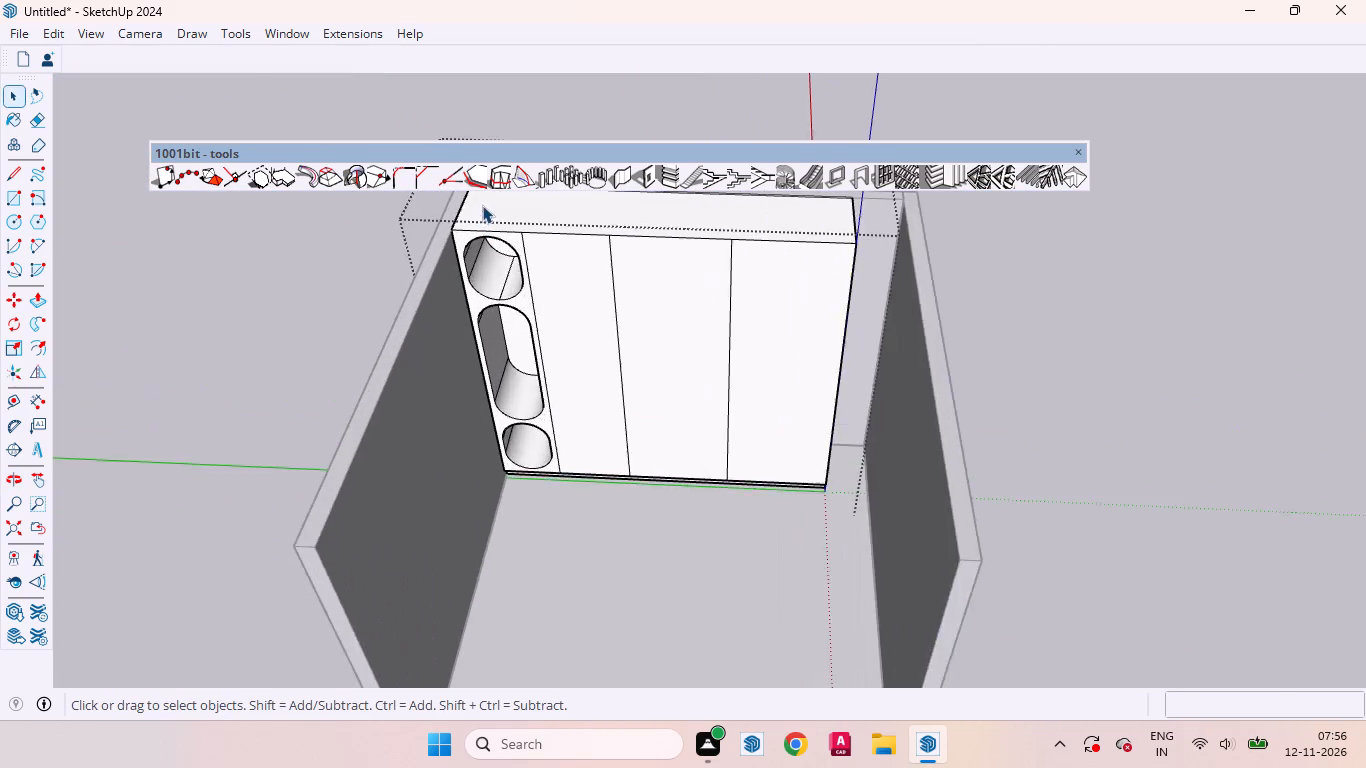
scroll(482, 205, up, 8)
scroll(643, 232, down, 10)
middle_drag(775, 514, 775, 304)
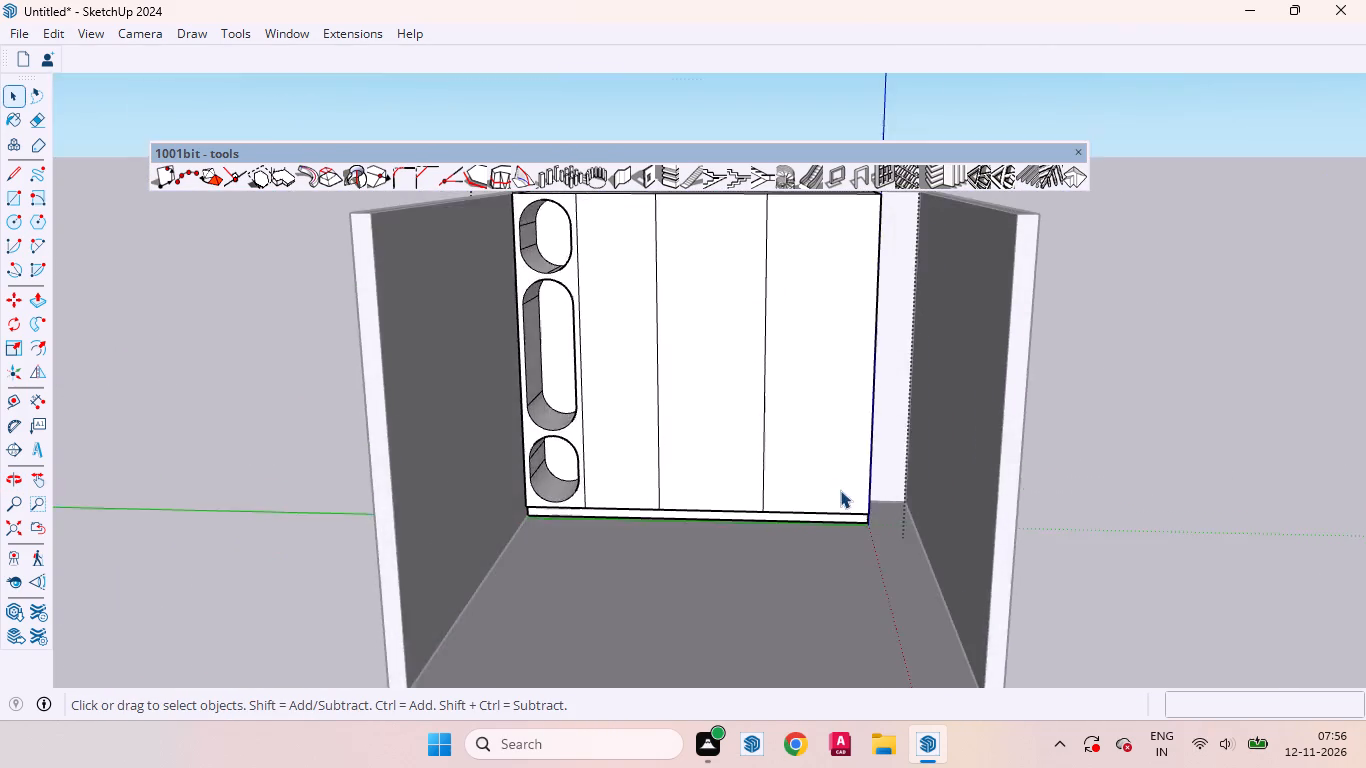
scroll(842, 499, up, 5)
scroll(810, 564, down, 15)
click(876, 450)
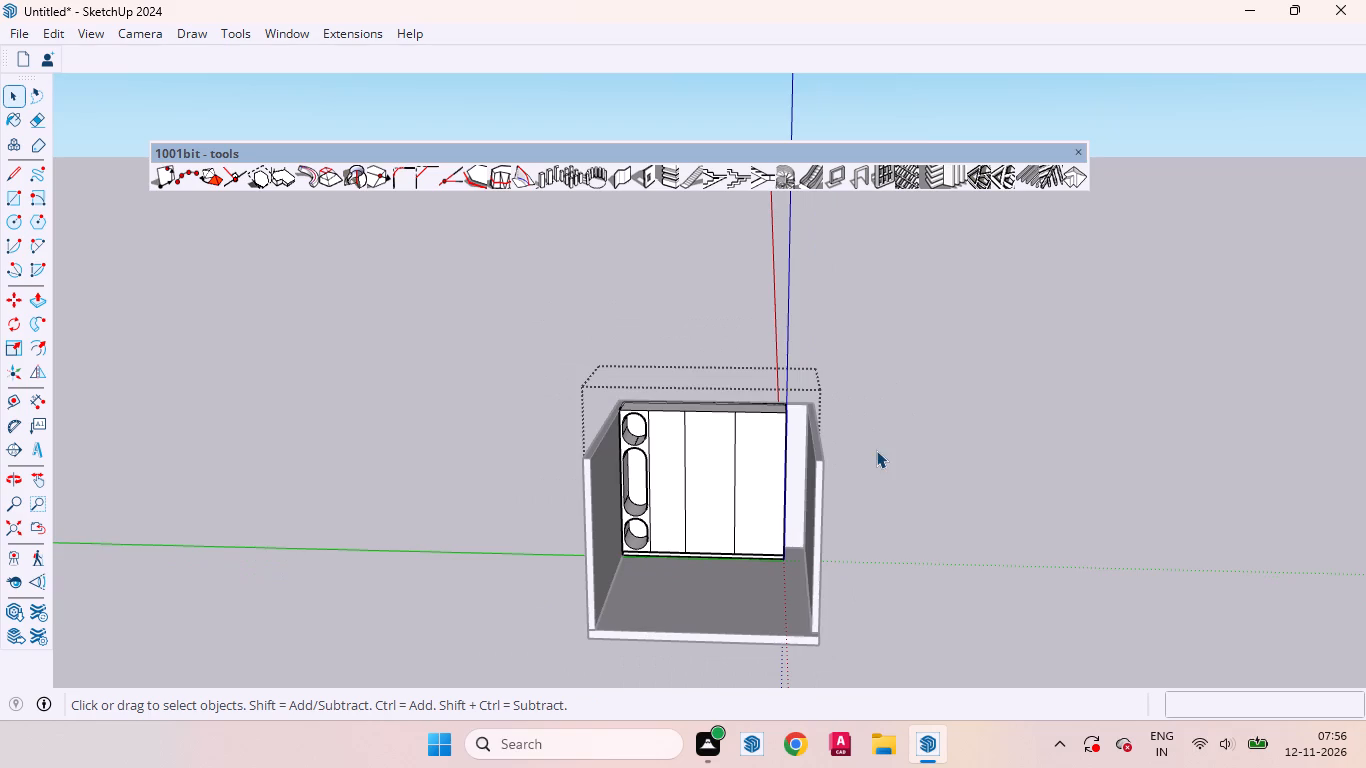
scroll(680, 396, up, 5)
middle_drag(683, 425, 697, 478)
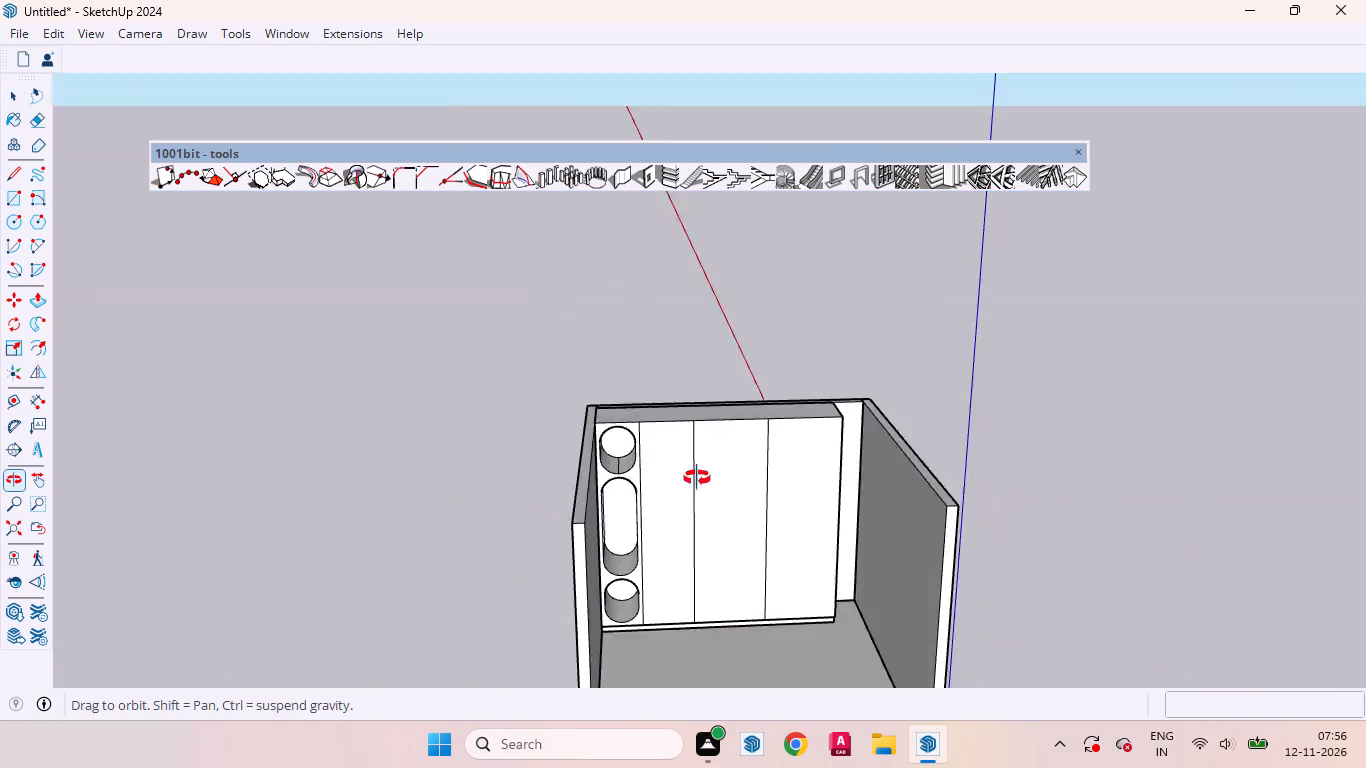
middle_drag(697, 478, 437, 429)
scroll(943, 428, down, 9)
middle_drag(942, 560, 1178, 640)
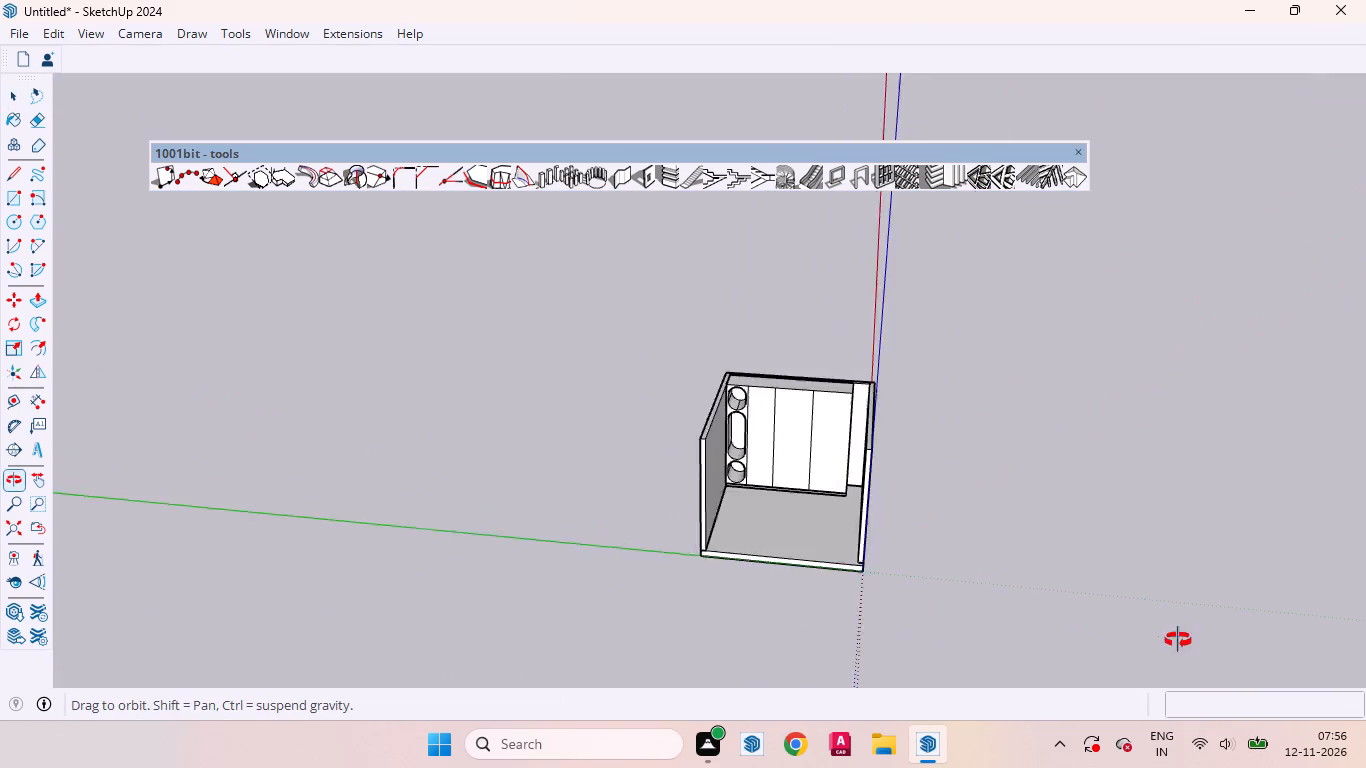
middle_drag(1178, 640, 1302, 635)
scroll(830, 471, down, 4)
middle_drag(881, 477, 214, 438)
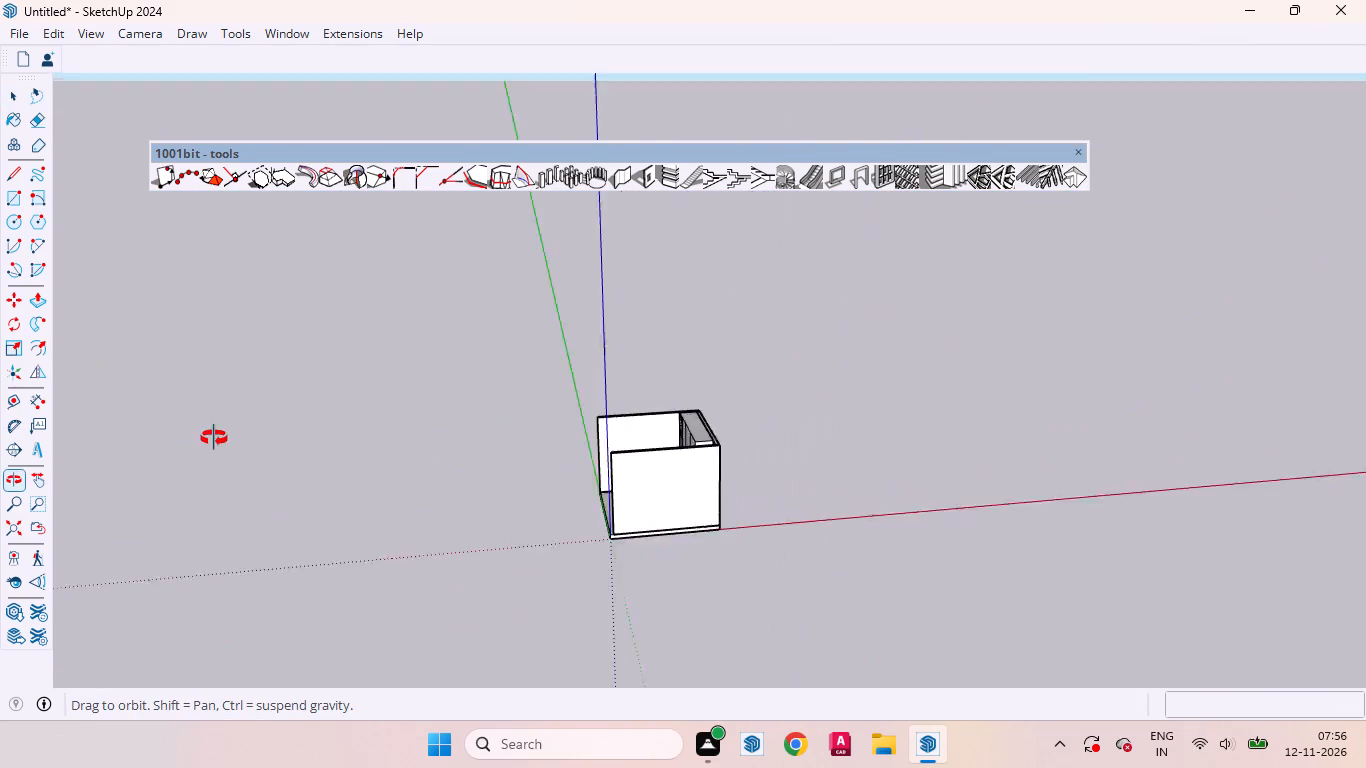
middle_drag(214, 438, 206, 438)
scroll(559, 472, down, 10)
middle_drag(530, 482, 1045, 505)
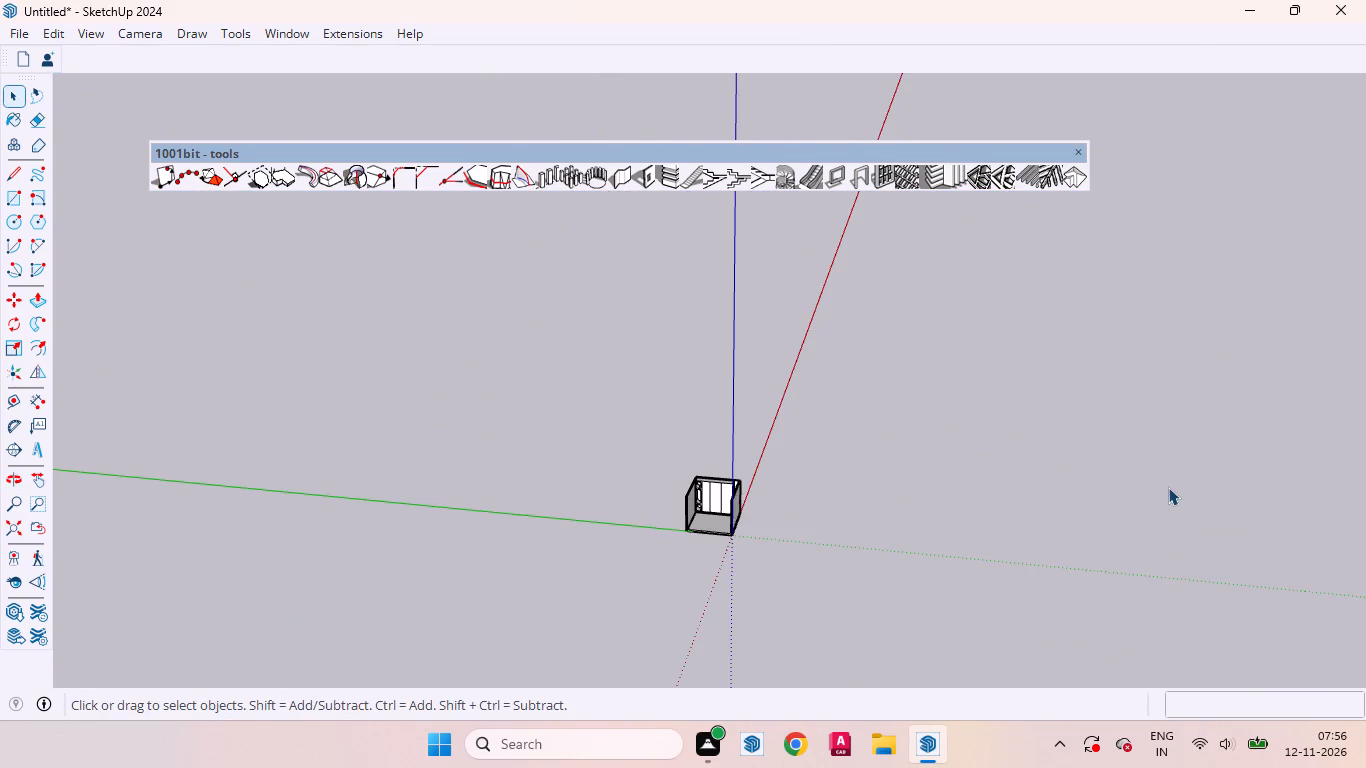
scroll(738, 506, up, 4)
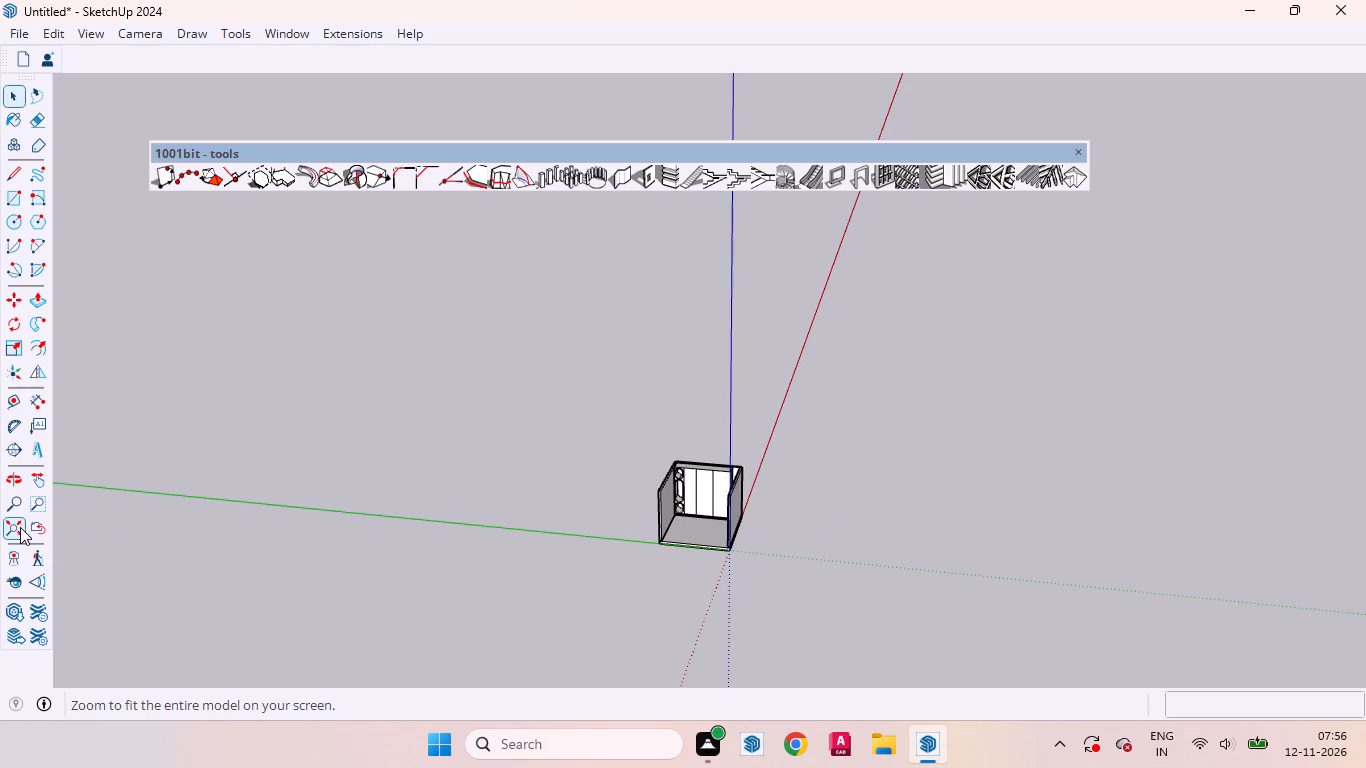
click(13, 526)
scroll(704, 542, down, 15)
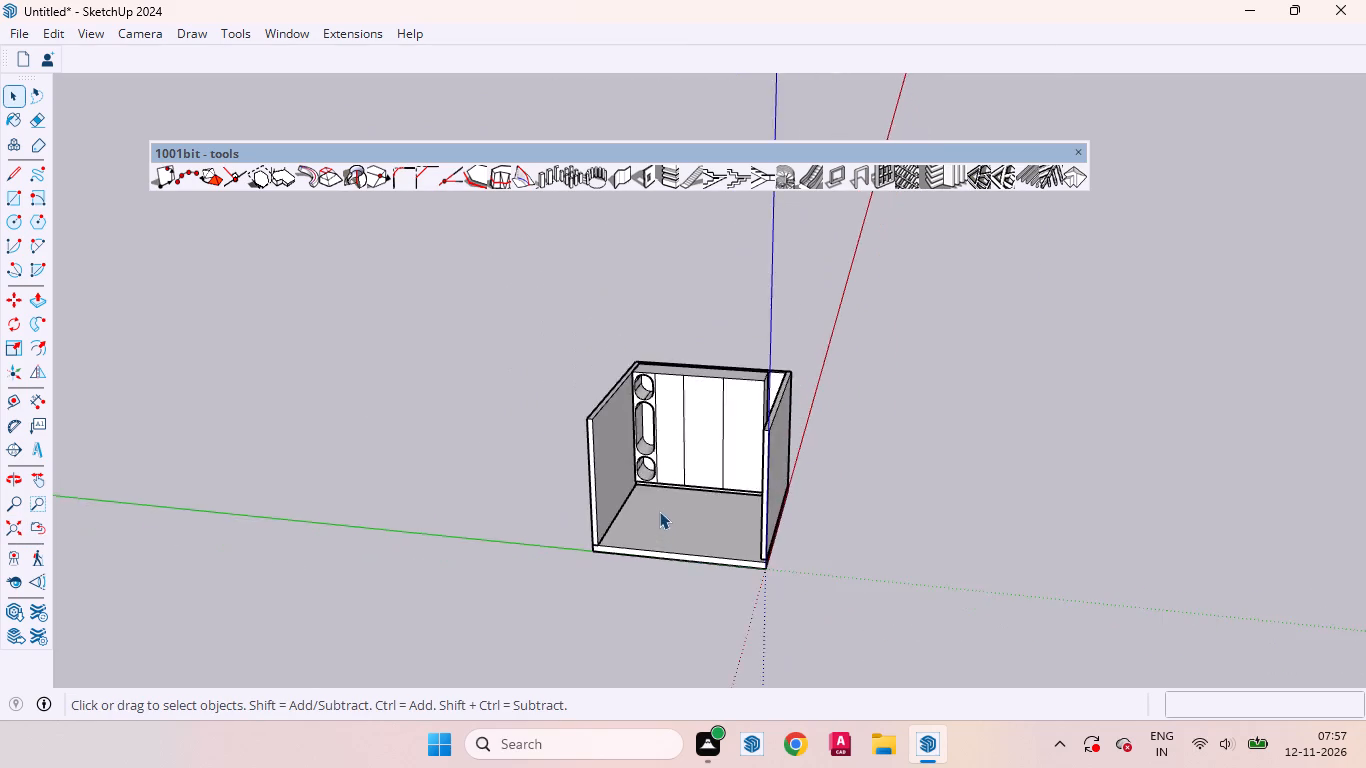
scroll(659, 511, down, 3)
middle_drag(719, 520, 93, 469)
scroll(753, 492, up, 3)
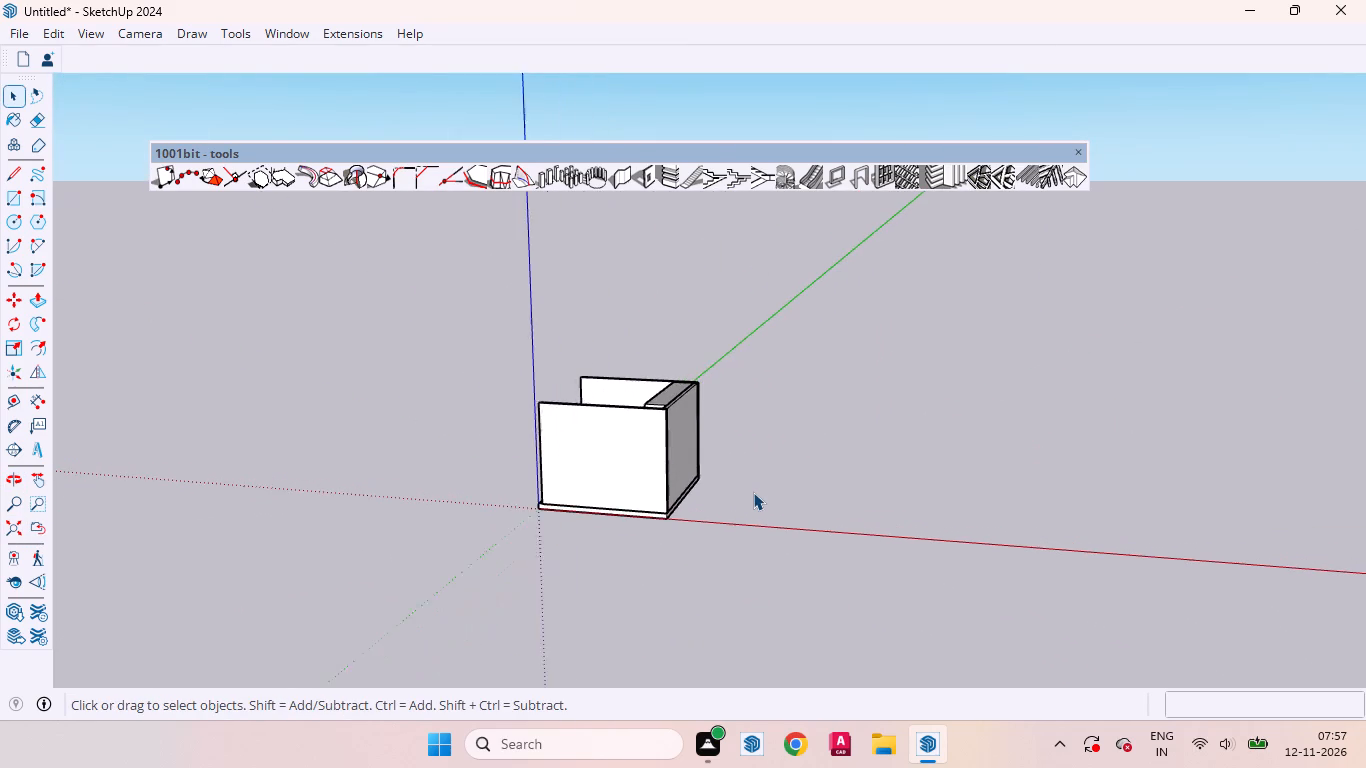
scroll(753, 492, up, 2)
scroll(855, 515, down, 3)
middle_drag(687, 502, 762, 692)
scroll(677, 548, down, 4)
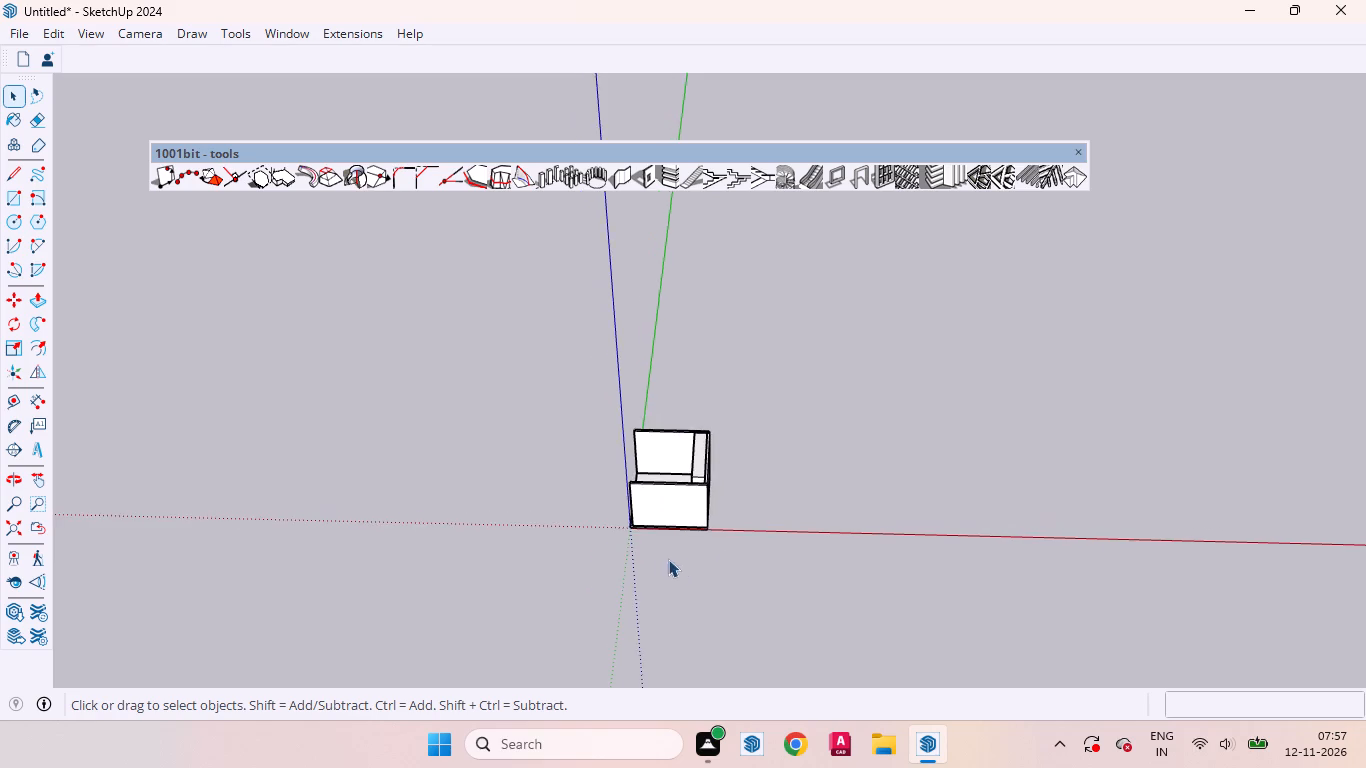
middle_drag(667, 552, 1308, 448)
scroll(699, 459, up, 15)
middle_drag(700, 503, 675, 406)
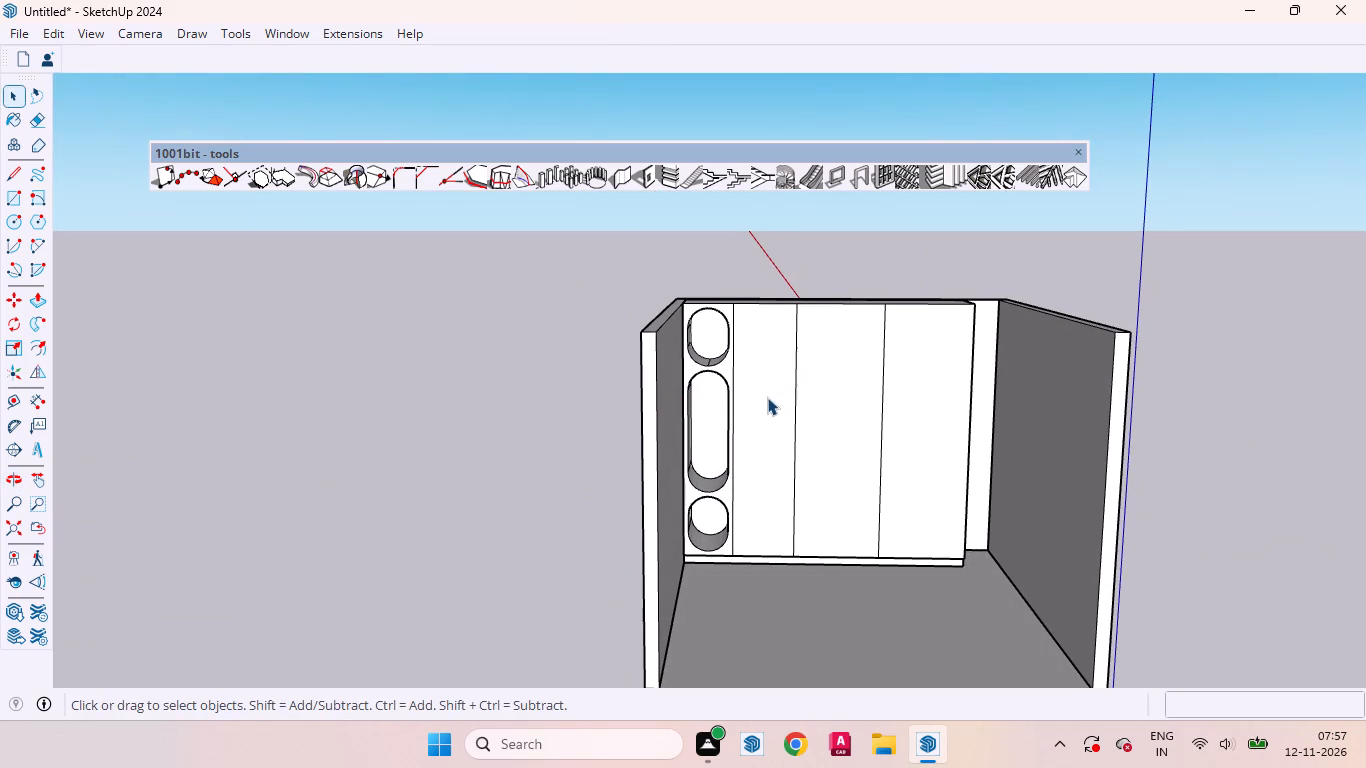
Open the wardrobe group for editing and select the front face of the middle of its three plain panels.
click(764, 397)
triple_click(763, 400)
click(763, 402)
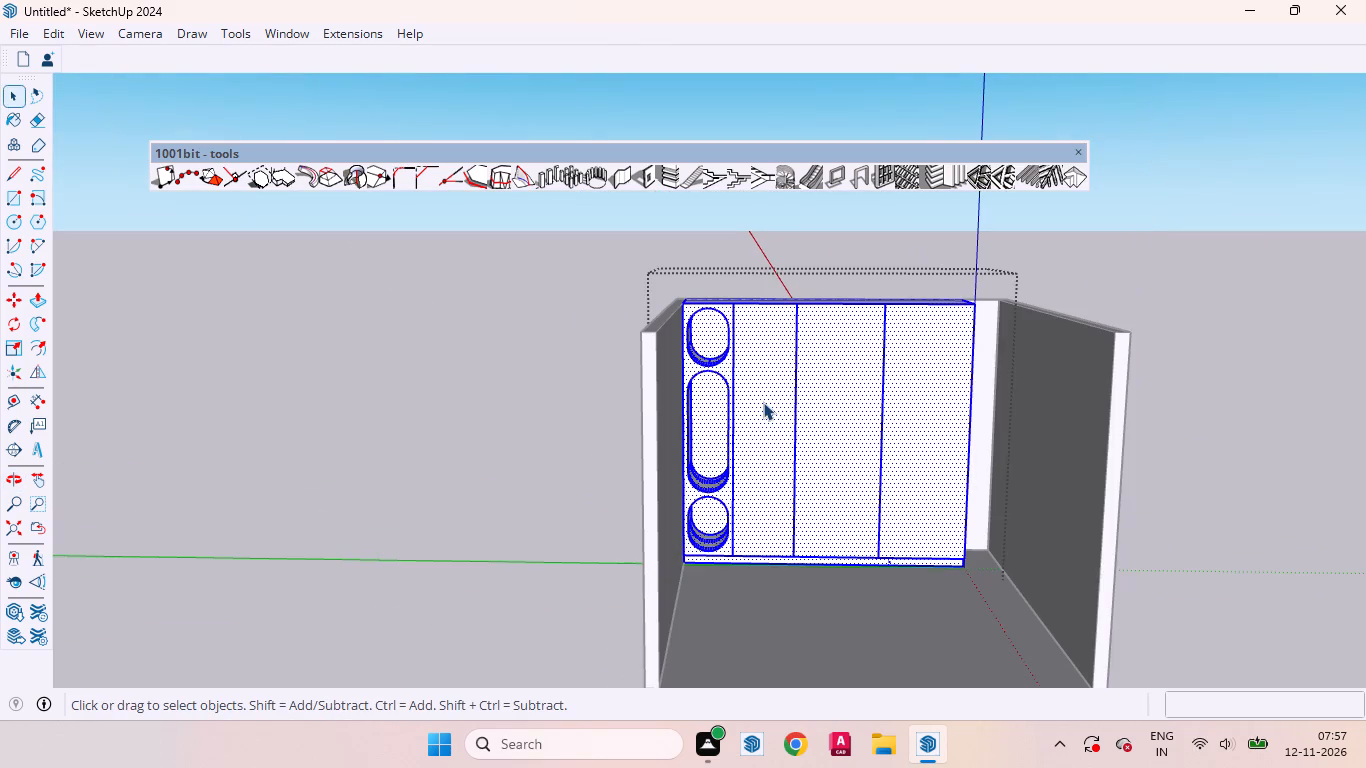
click(769, 409)
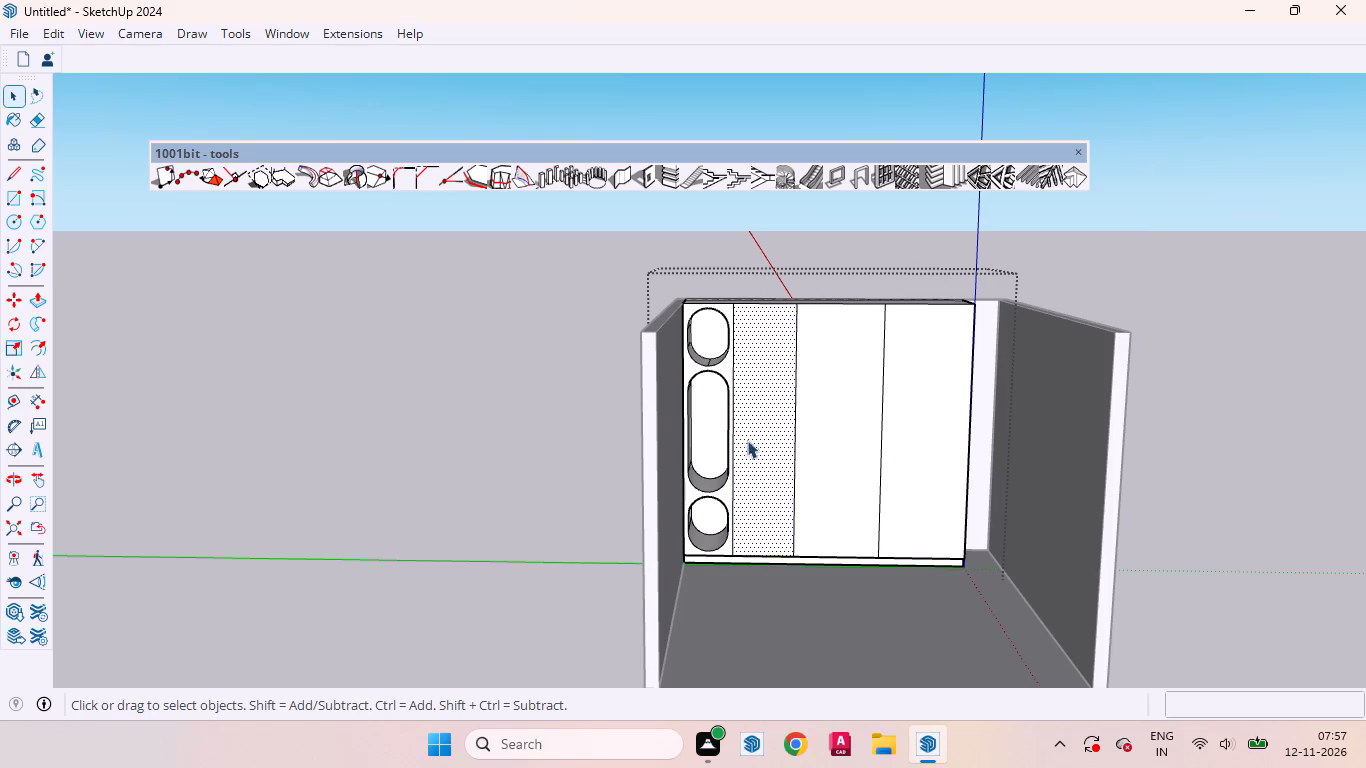
scroll(790, 478, down, 2)
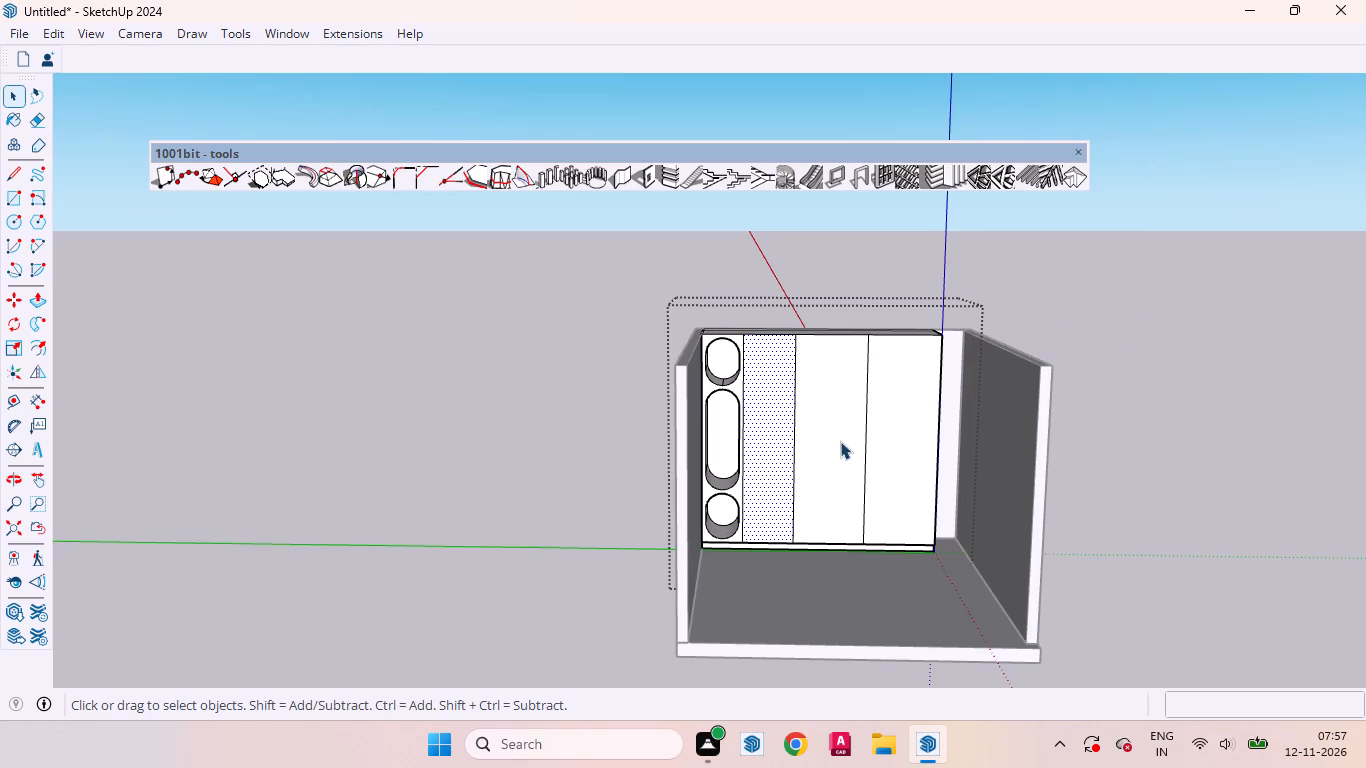
scroll(711, 392, down, 3)
click(821, 410)
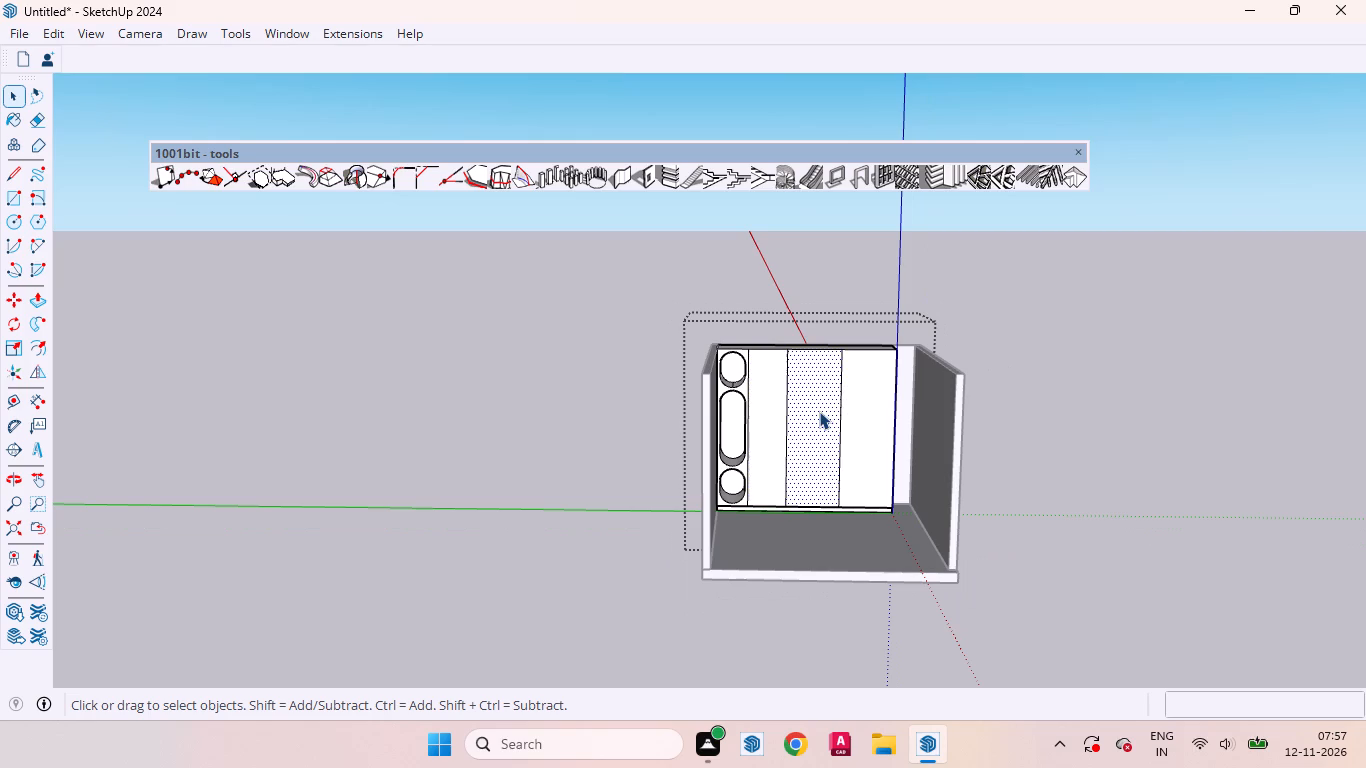
scroll(819, 410, up, 7)
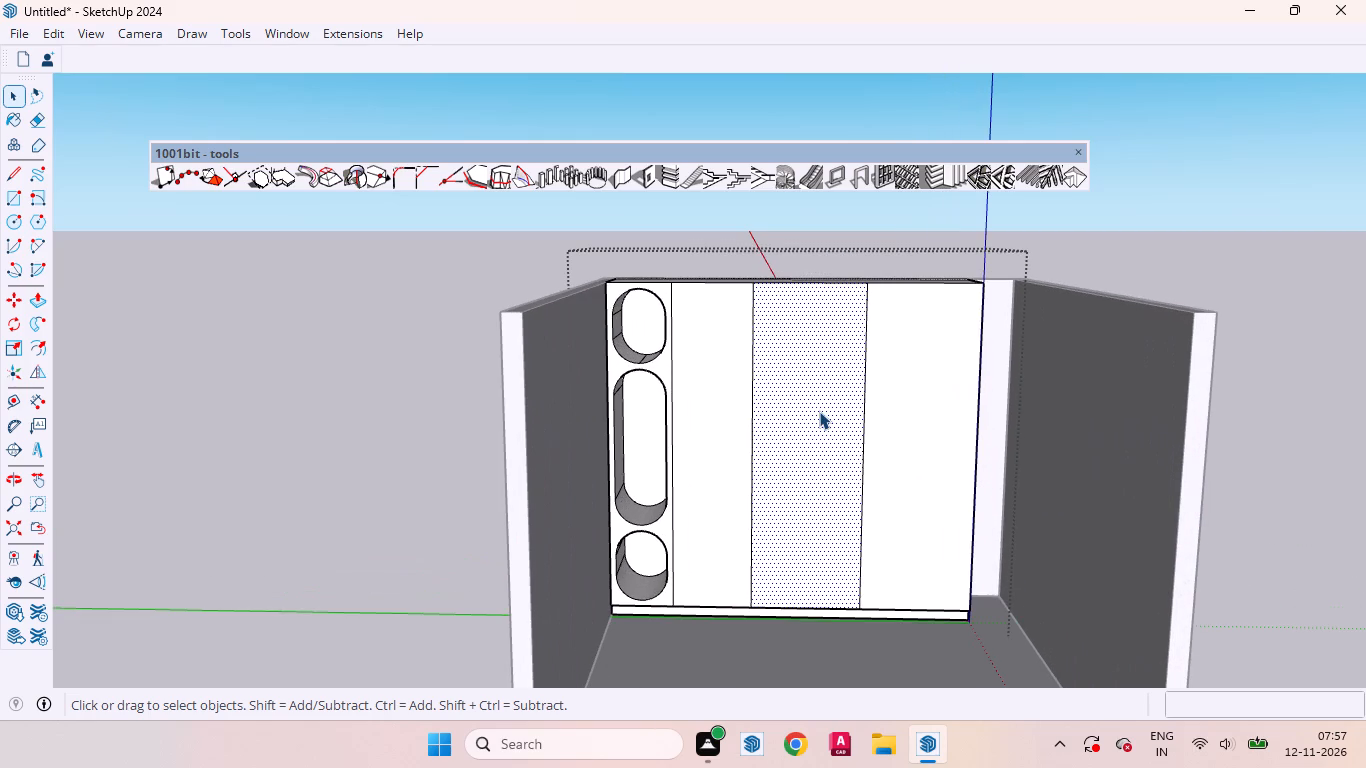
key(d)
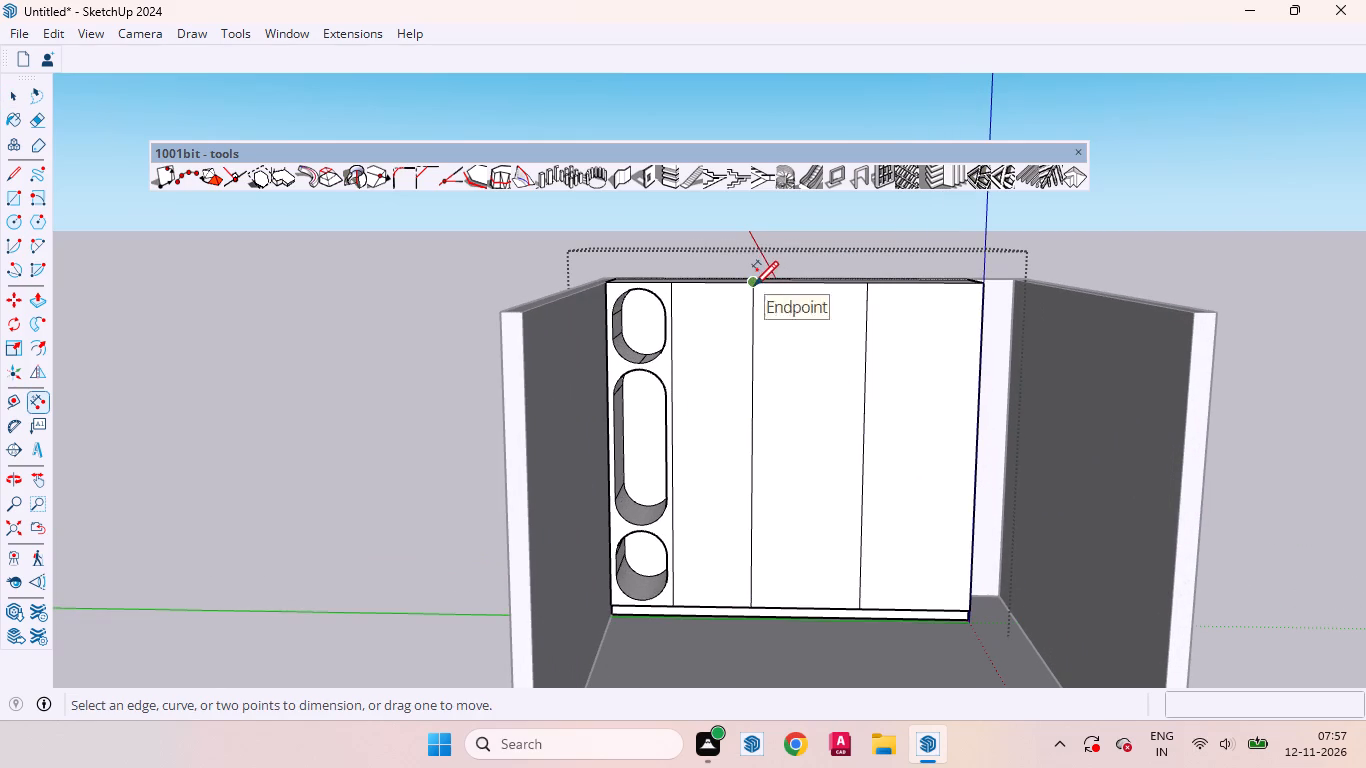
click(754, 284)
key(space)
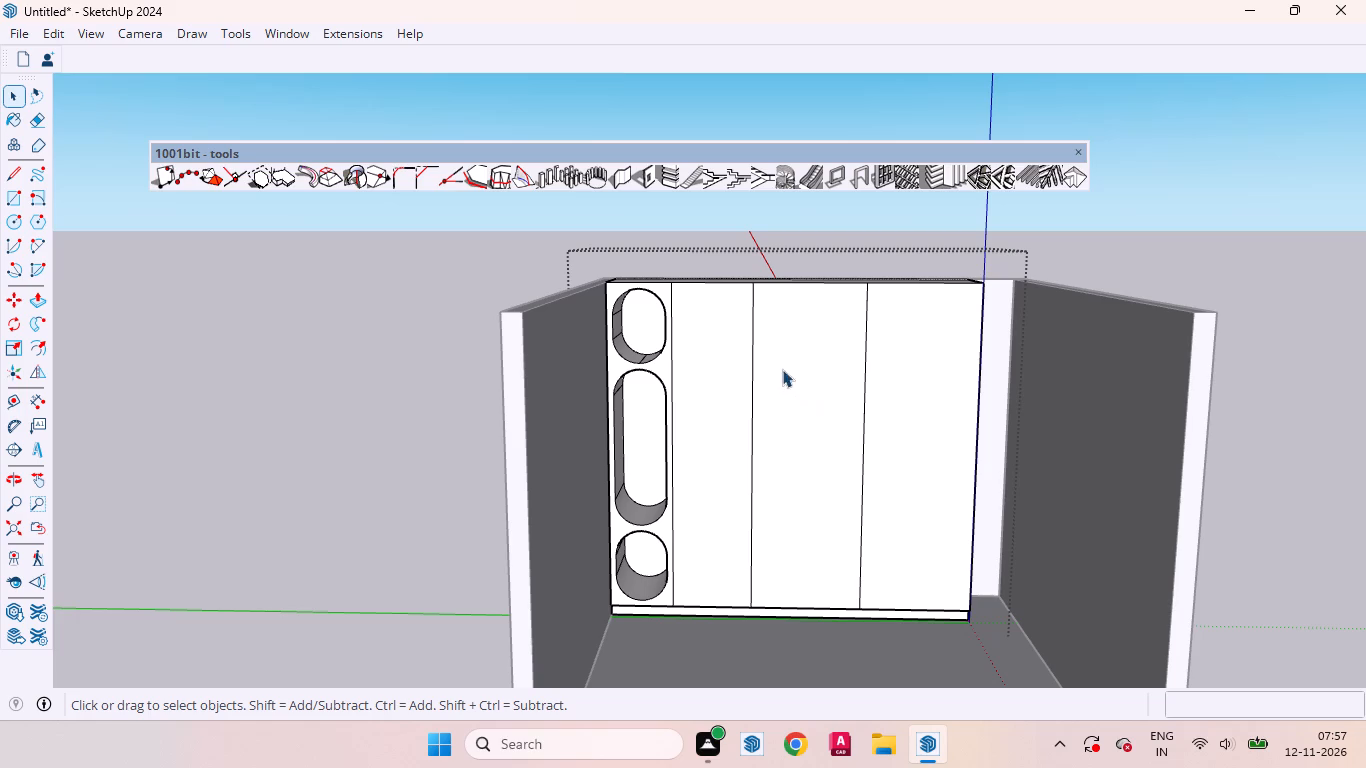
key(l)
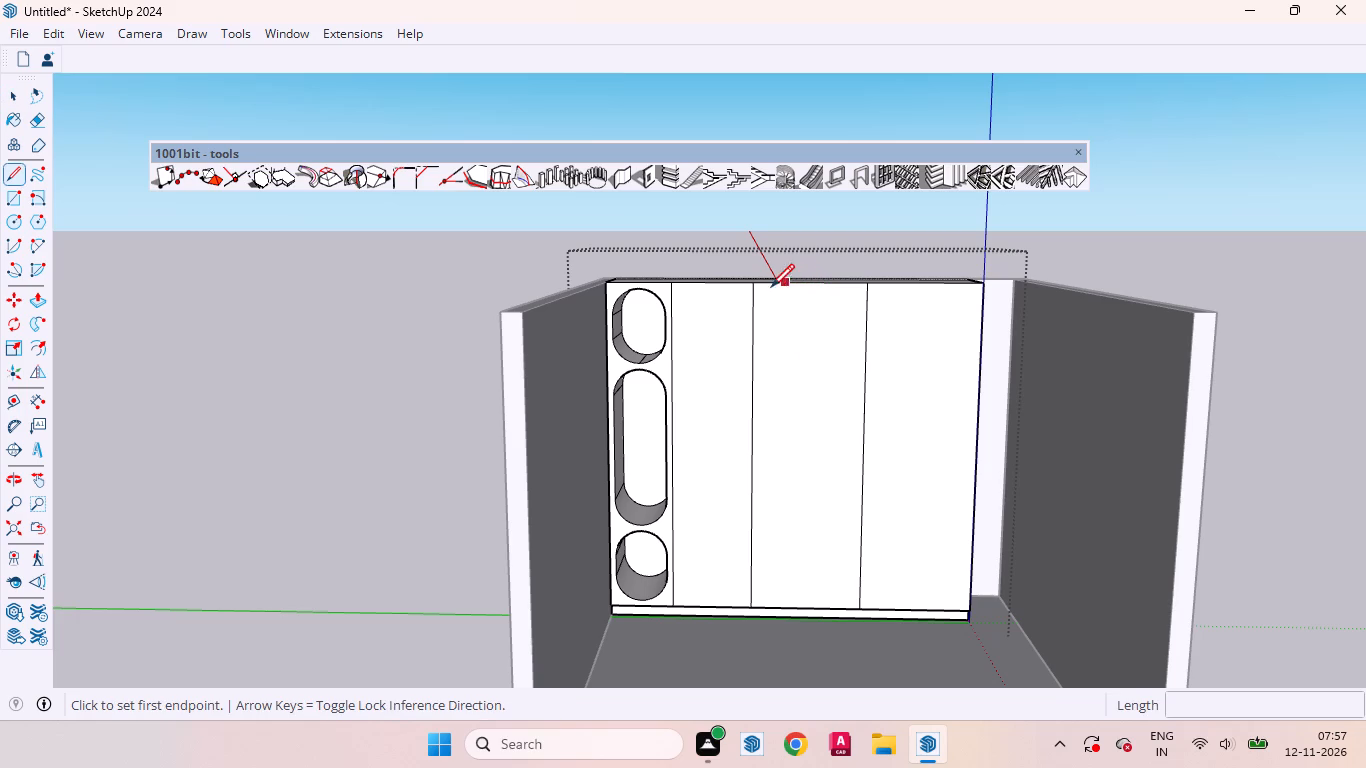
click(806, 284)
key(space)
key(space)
Draw a 9' vertical line from the midpoint of the middle panel's top edge to its bottom edge, splitting the panel in half.
click(805, 499)
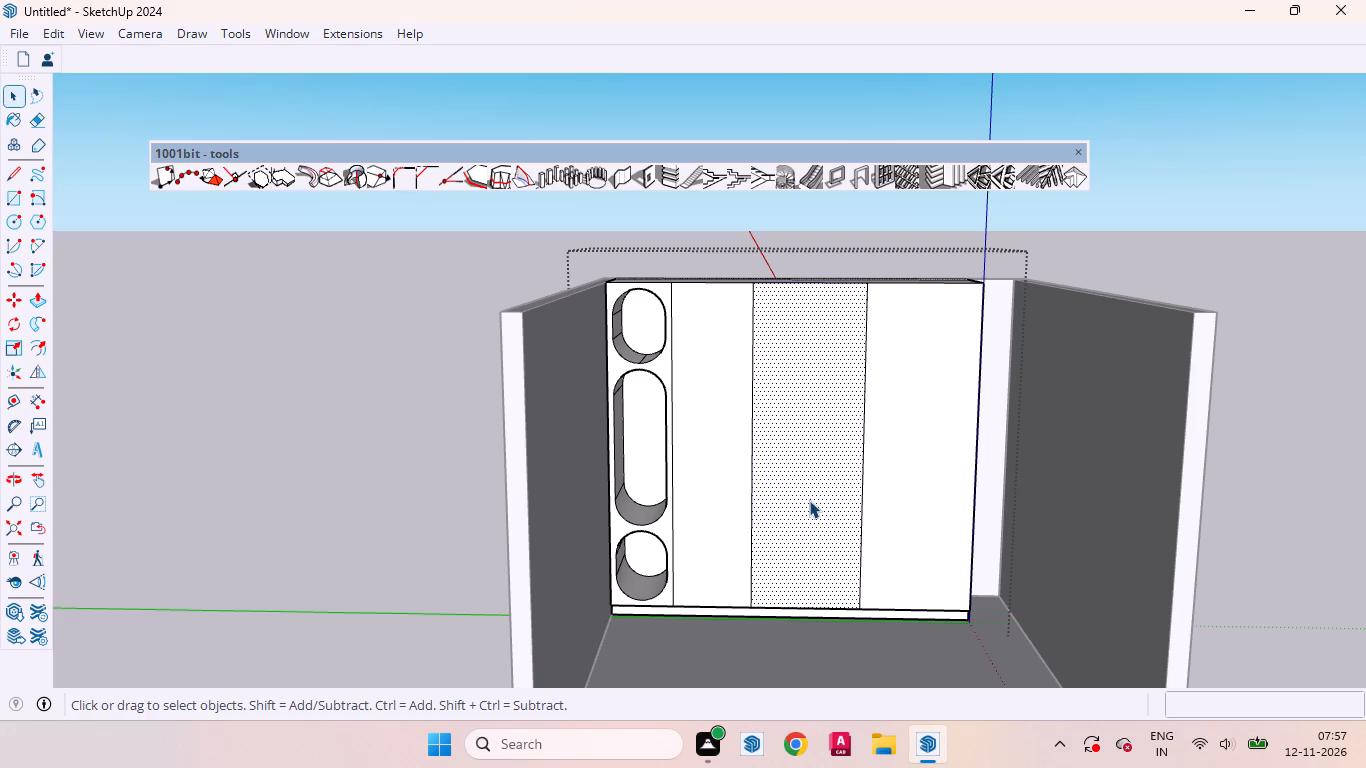
key(l)
click(808, 281)
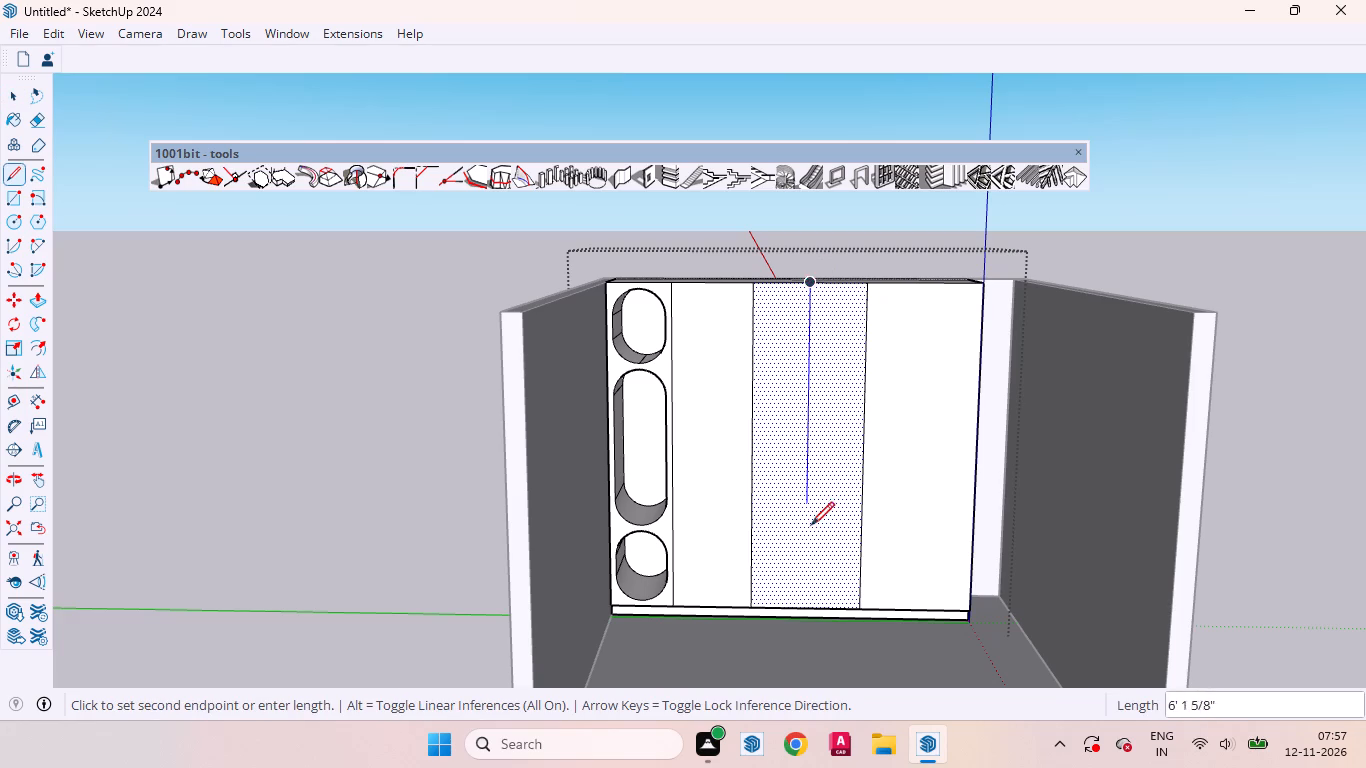
click(806, 603)
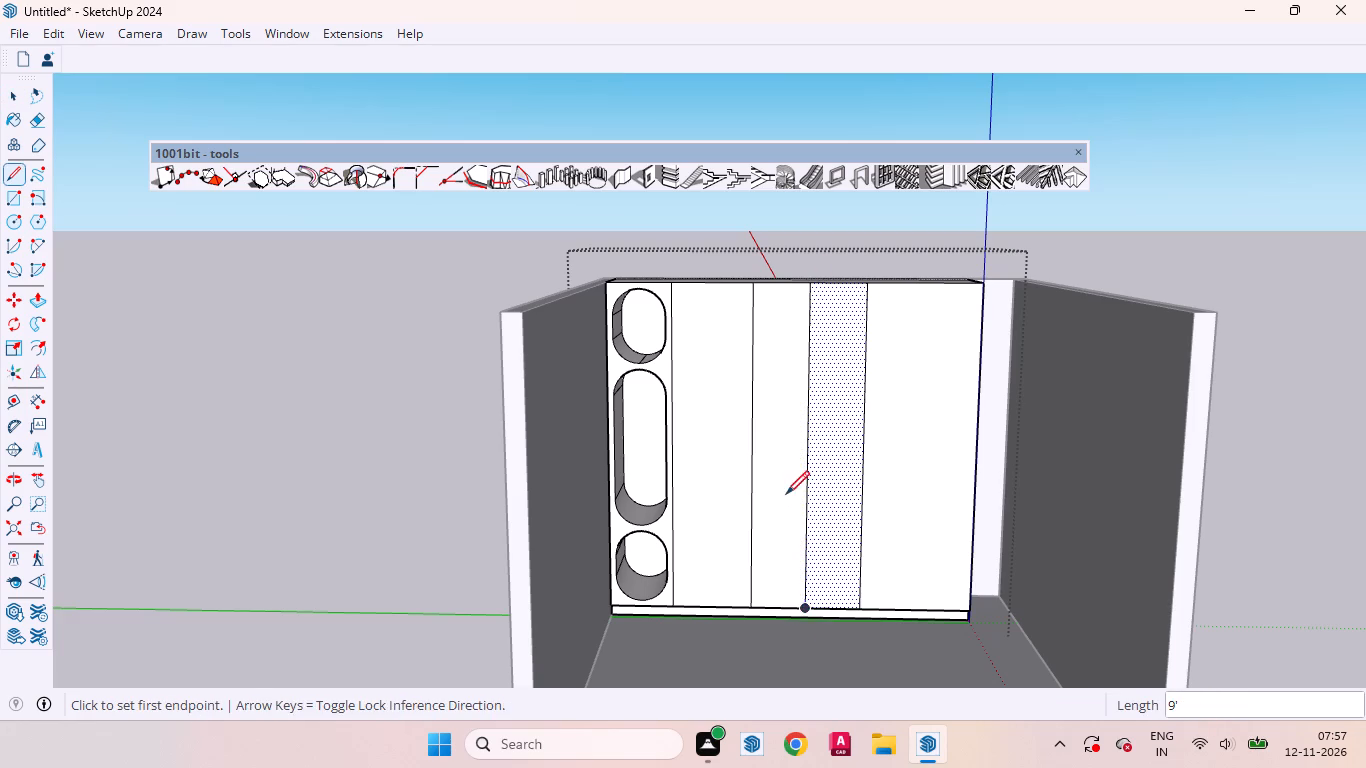
key(space)
click(783, 474)
click(840, 457)
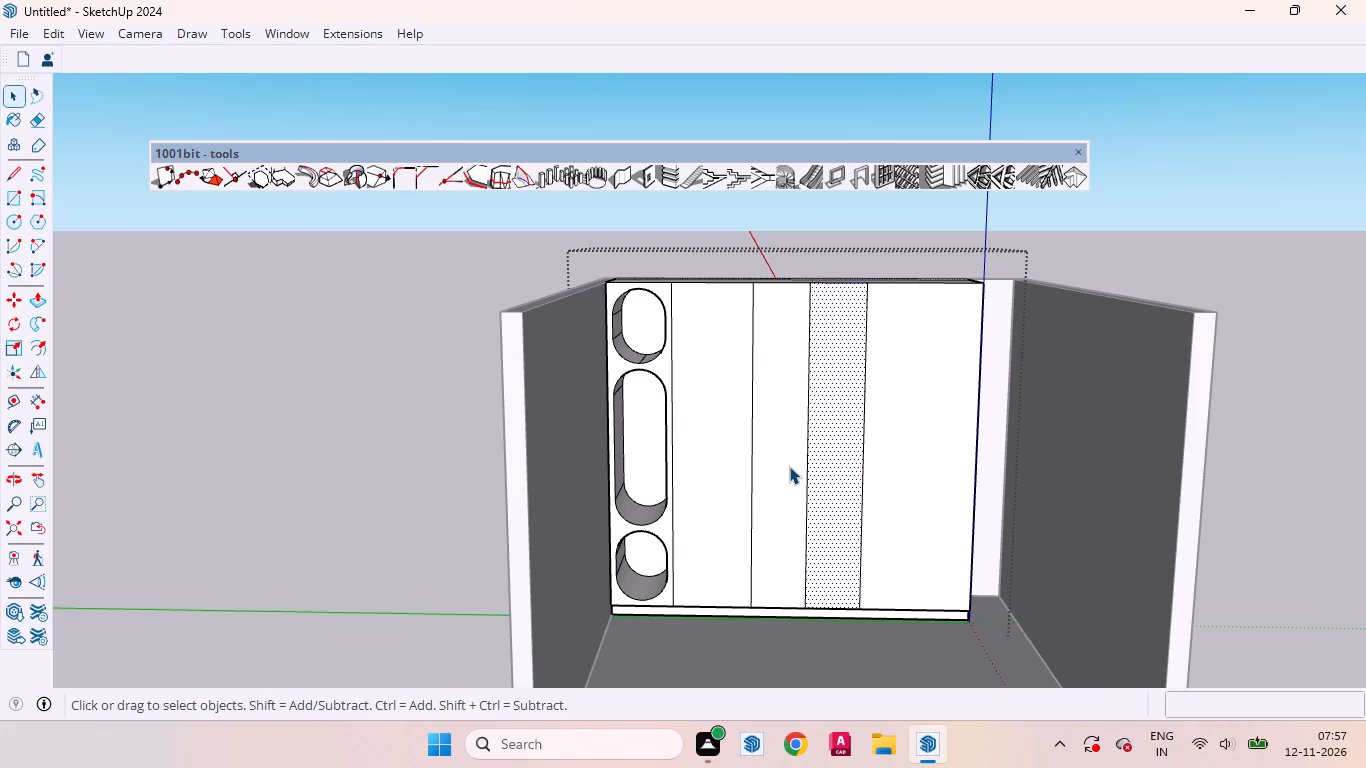
Copy the three vertical dividing lines between the plain door panels 3 mm sideways towards the niche column.
click(751, 431)
middle_drag(753, 491, 817, 492)
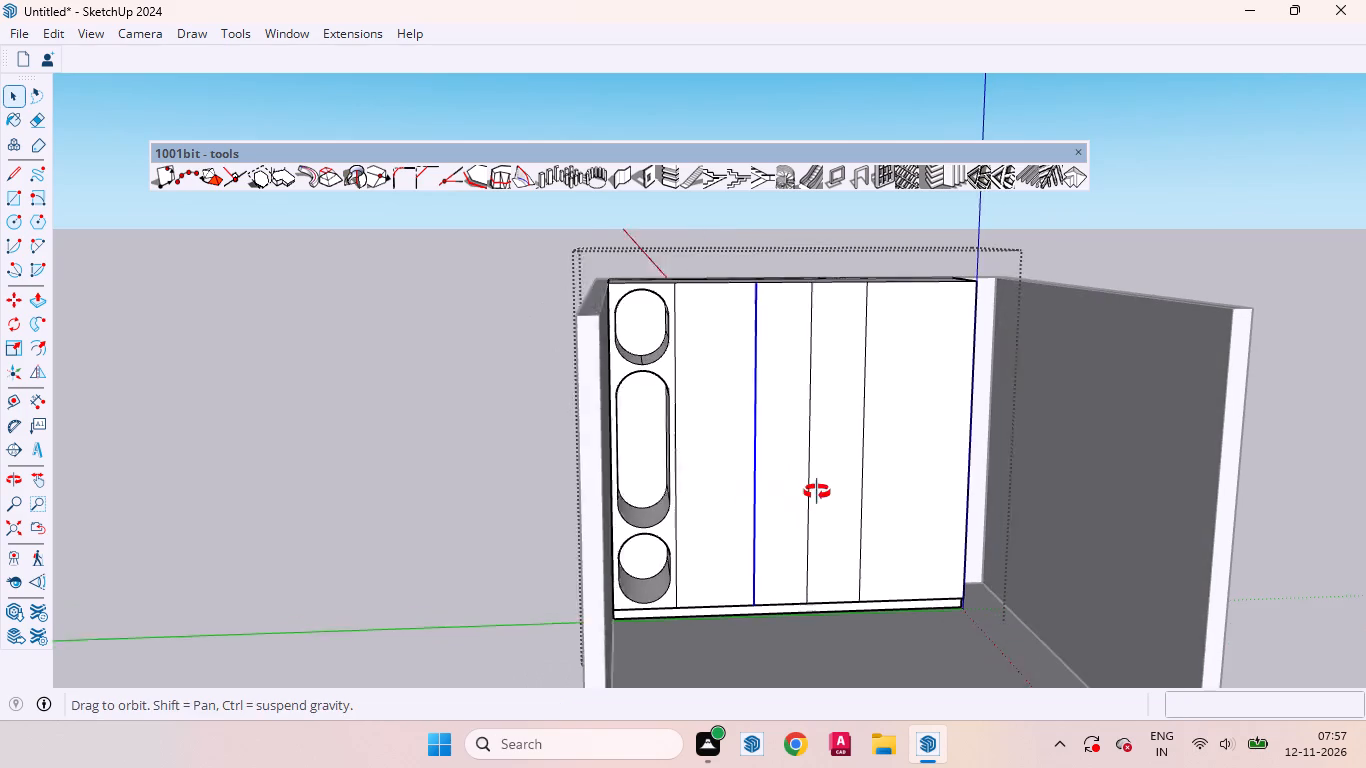
middle_drag(817, 492, 819, 492)
click(860, 473)
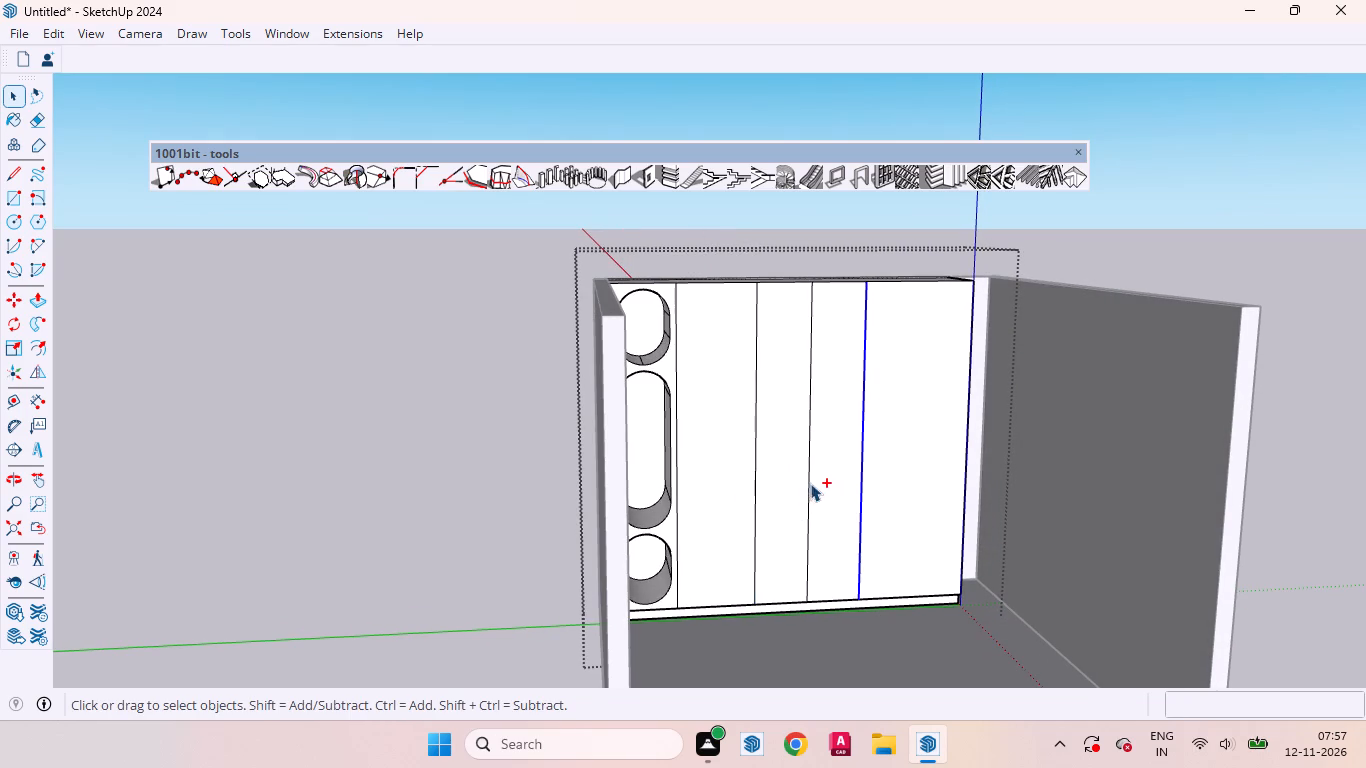
ctrl+click(808, 476)
ctrl+click(754, 485)
ctrl+middle_drag(799, 520, 758, 501)
key(m)
scroll(783, 495, up, 4)
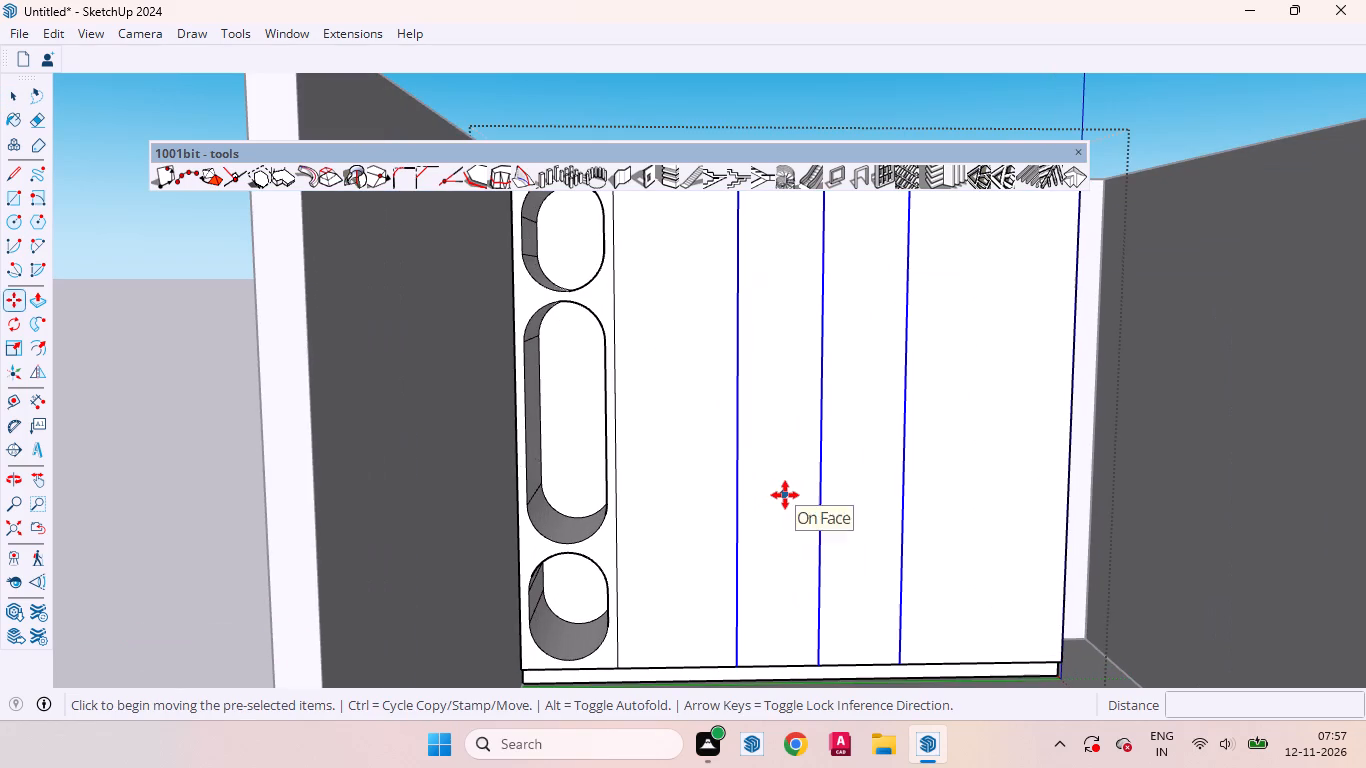
click(788, 495)
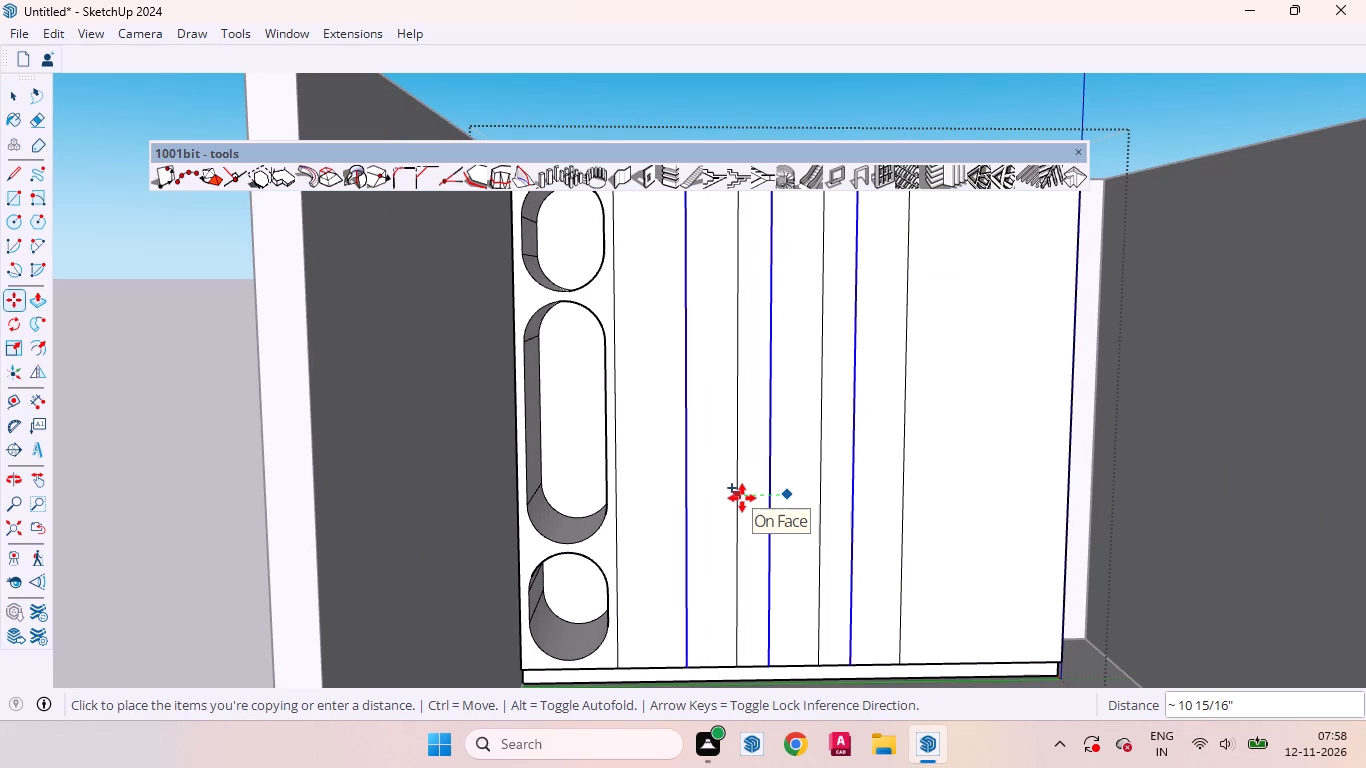
text(3mm)
key(Return)
key(space)
Place a horizontal guide 7' above the bottom edge of the door panel next to the niche column.
click(700, 501)
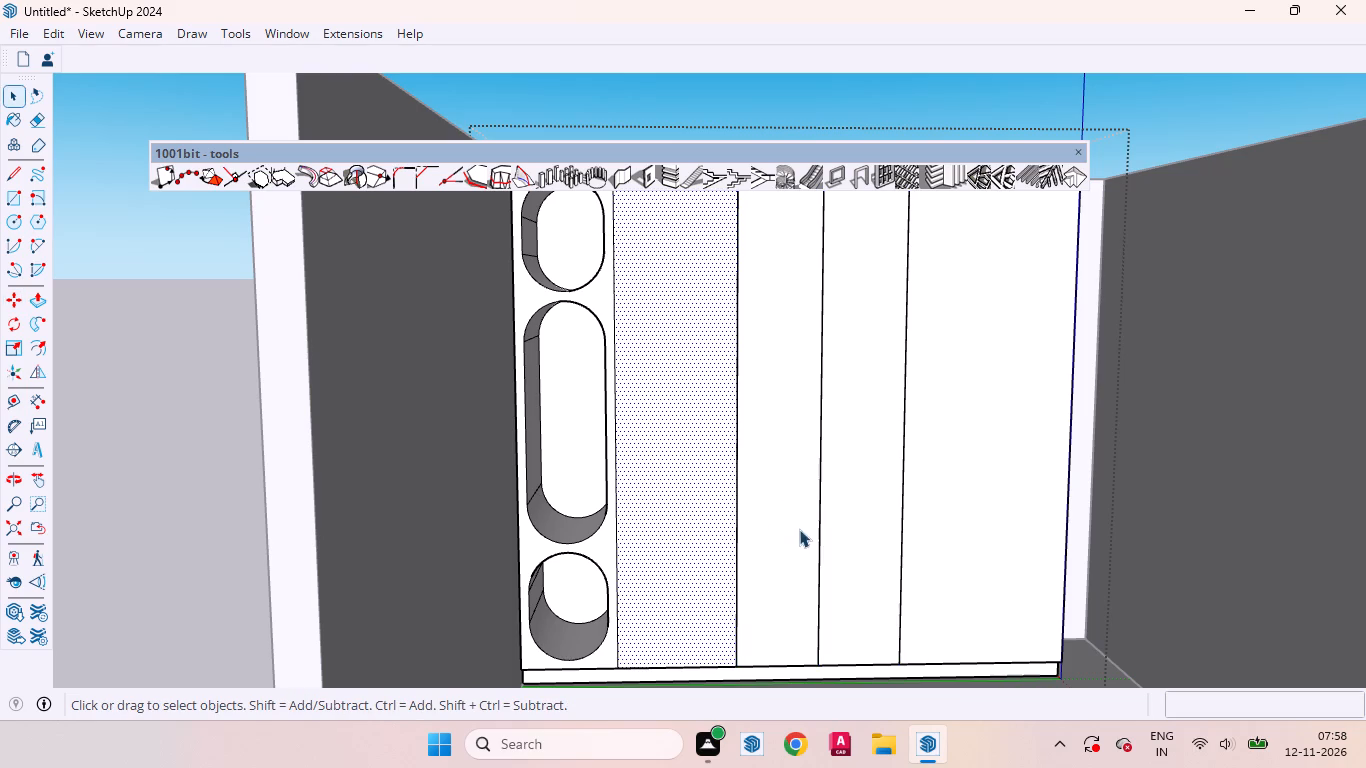
scroll(674, 415, up, 4)
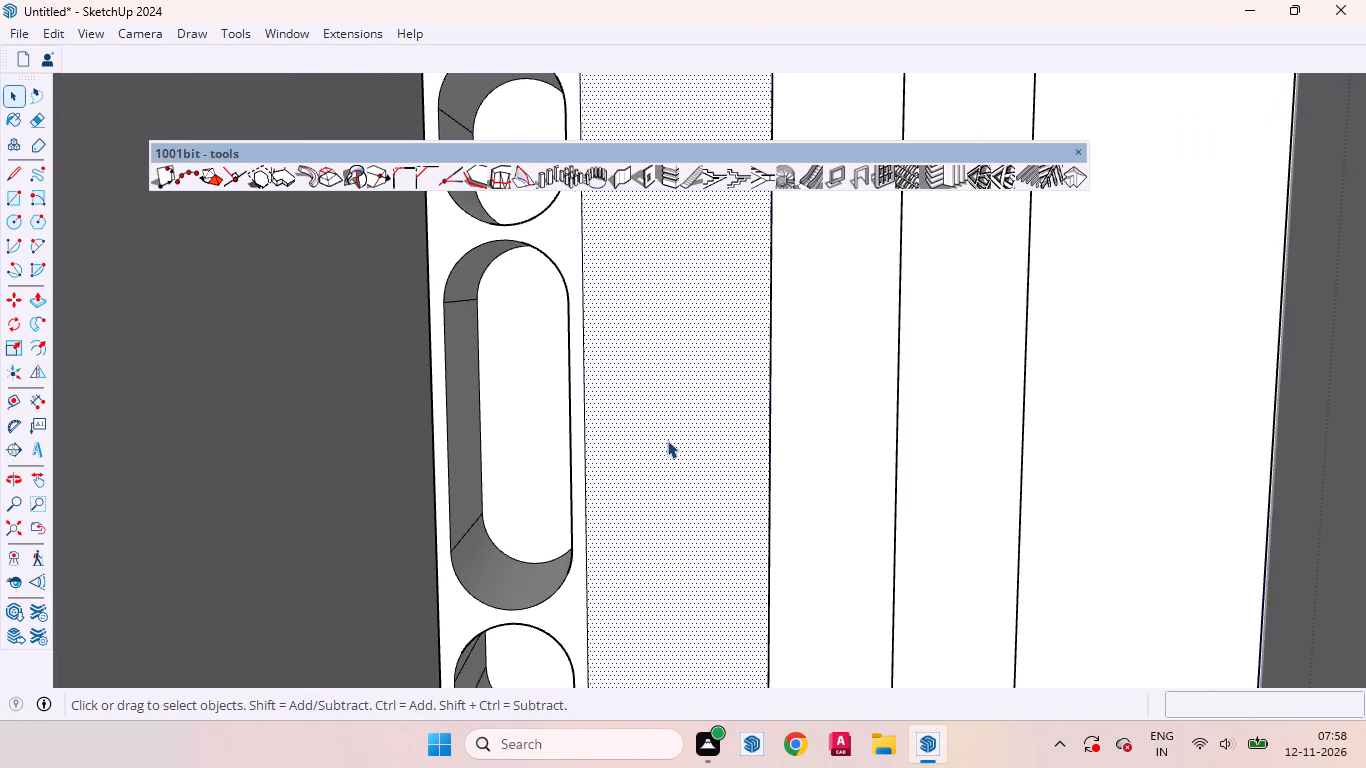
scroll(667, 459, down, 4)
scroll(600, 339, up, 3)
scroll(678, 429, down, 2)
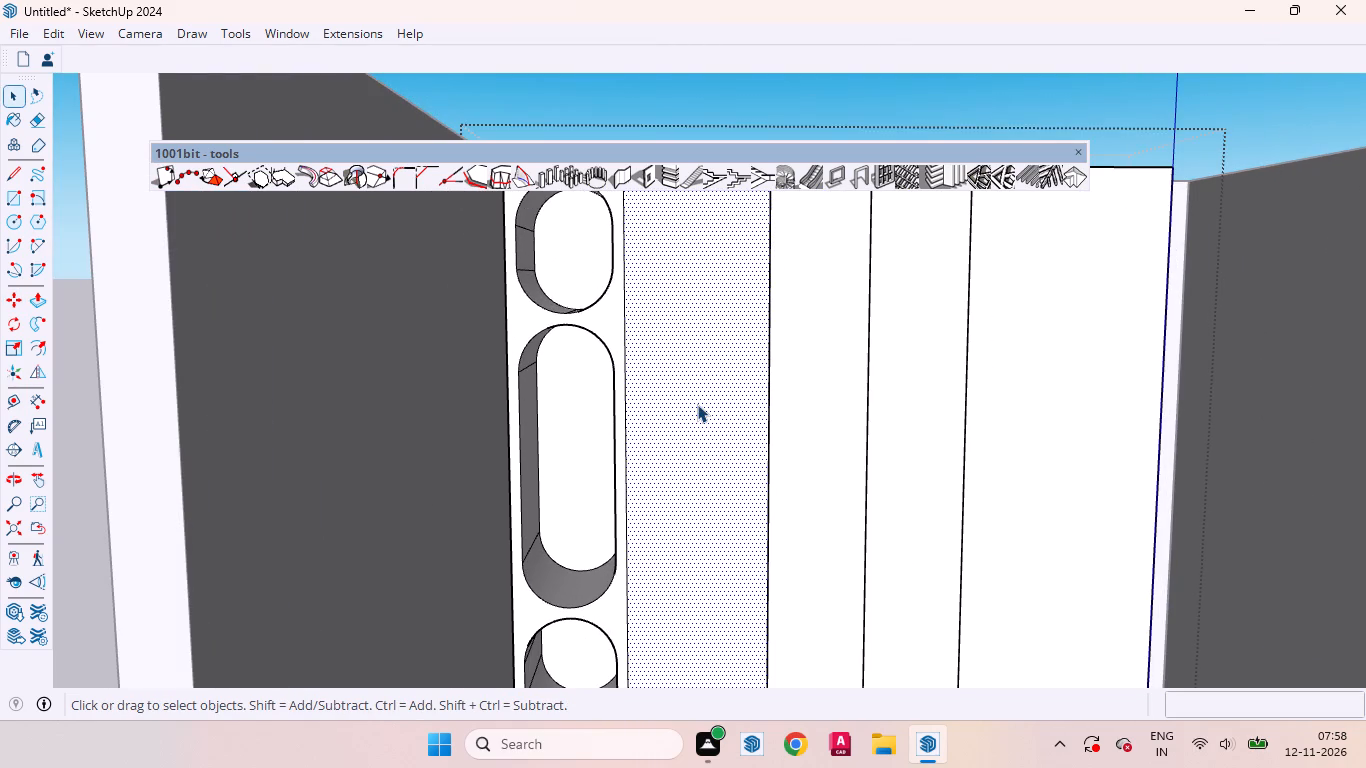
scroll(647, 416, down, 4)
middle_drag(686, 479, 636, 498)
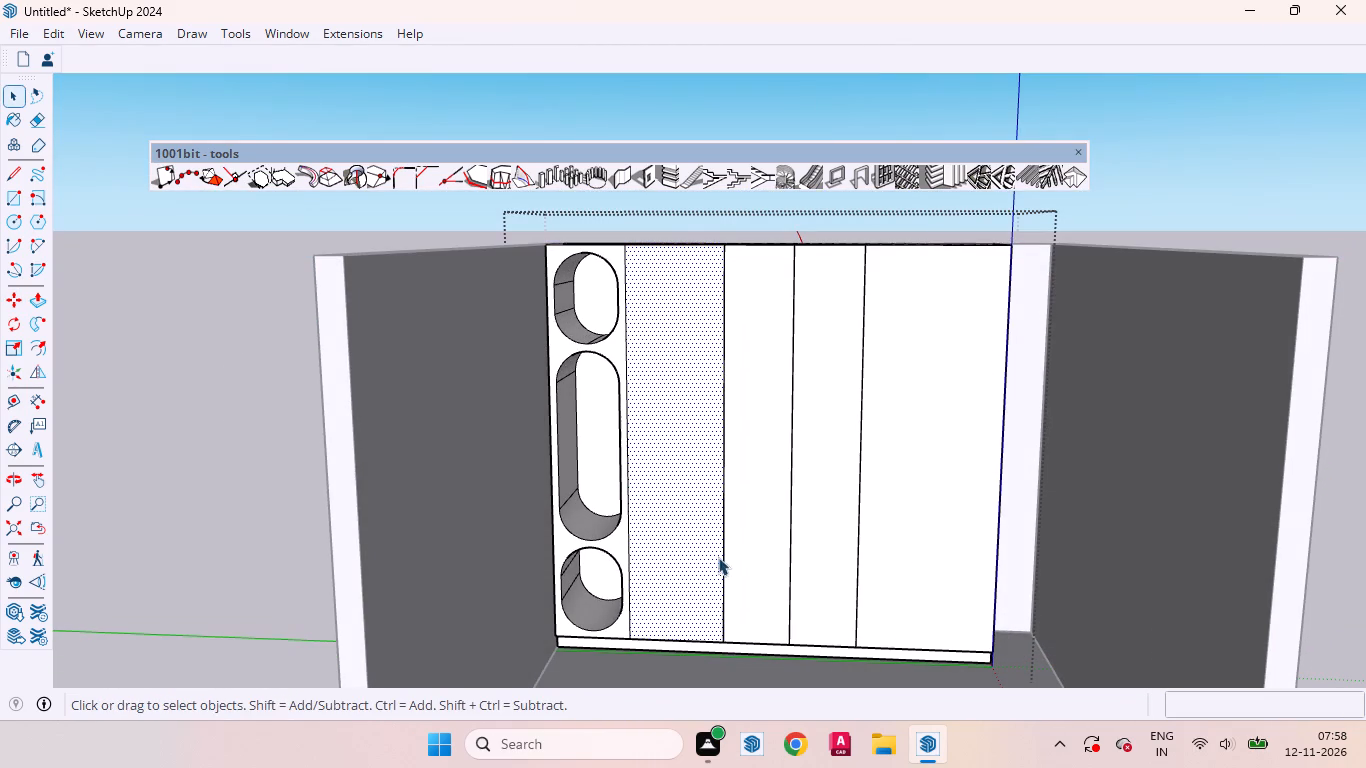
key(t)
scroll(672, 625, up, 4)
click(681, 643)
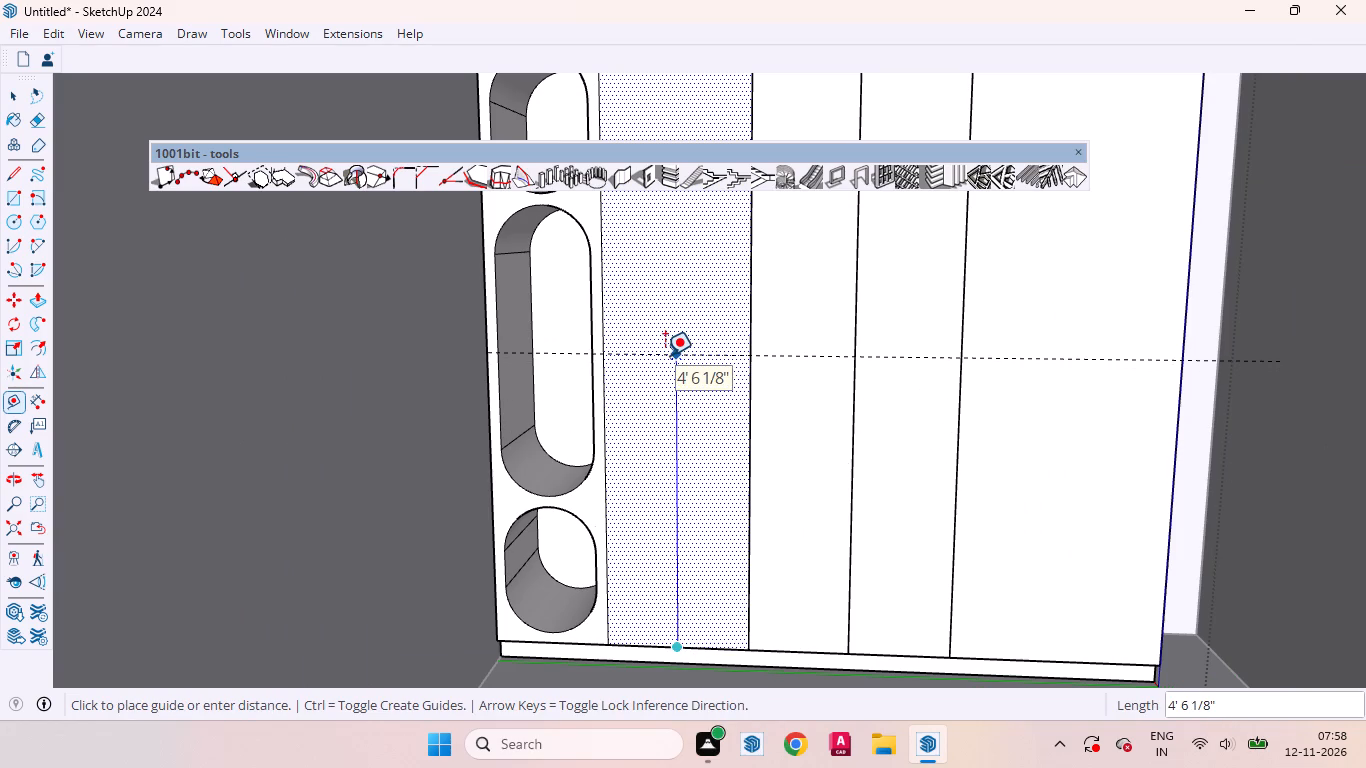
key(7)
key(apostrophe)
key(Return)
scroll(712, 496, down, 5)
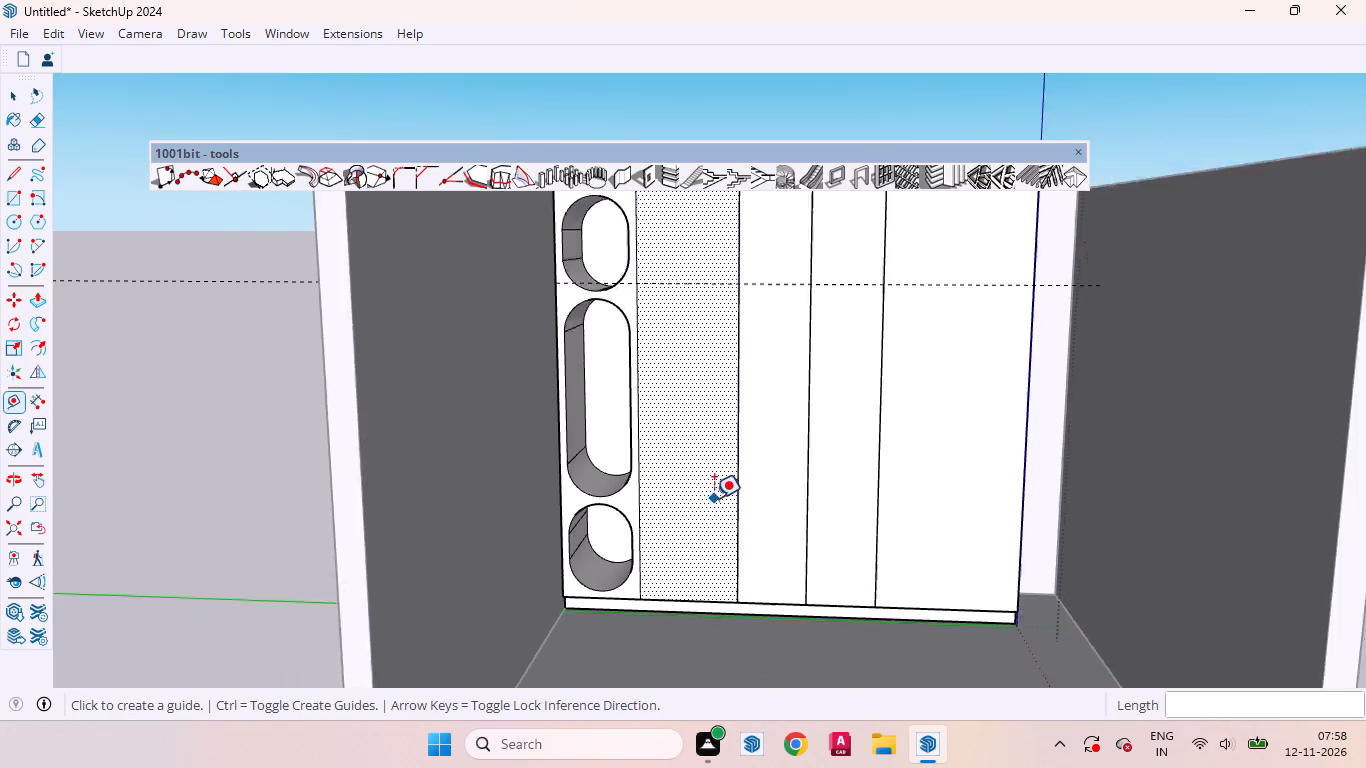
scroll(714, 498, down, 3)
key(space)
Draw a horizontal line about 2' 1 7/8" long across the panel beside the niches, along the 7' guide.
scroll(691, 400, up, 6)
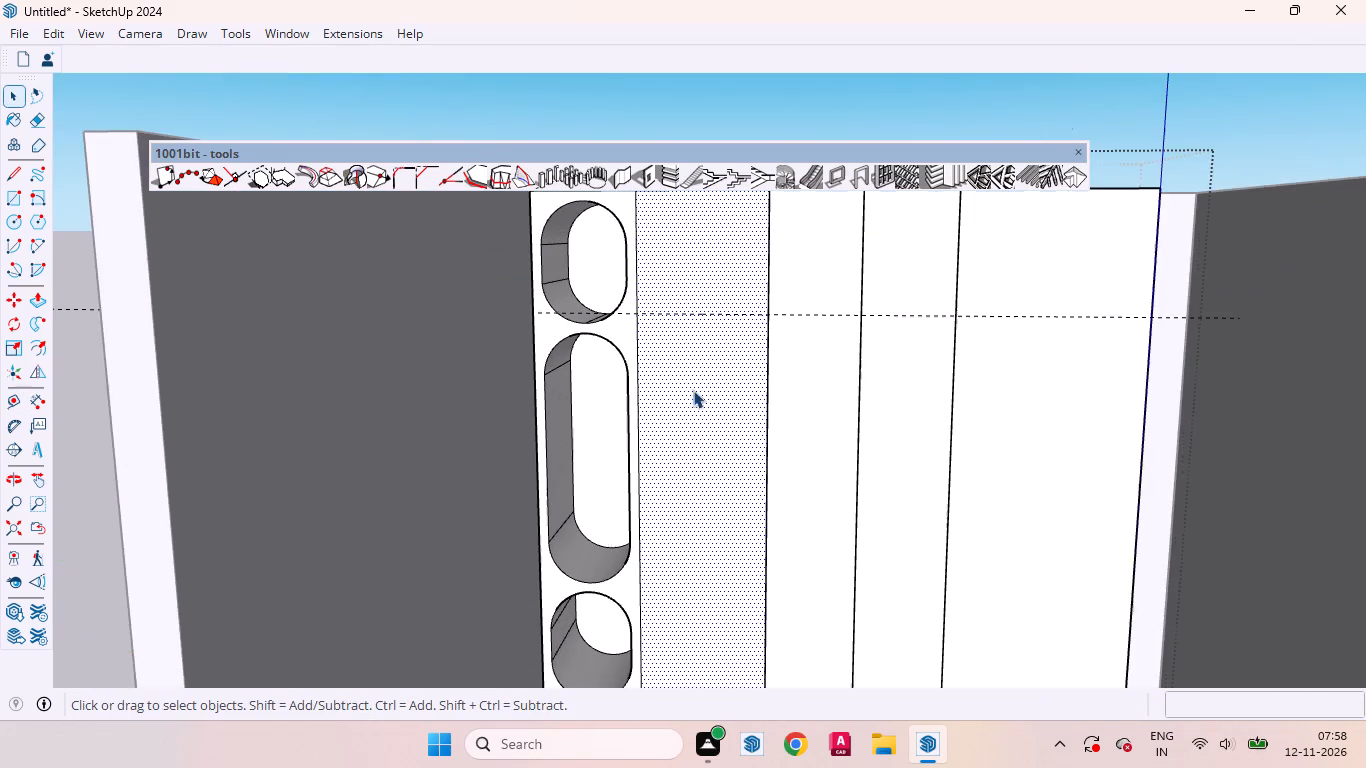
middle_drag(714, 308, 638, 303)
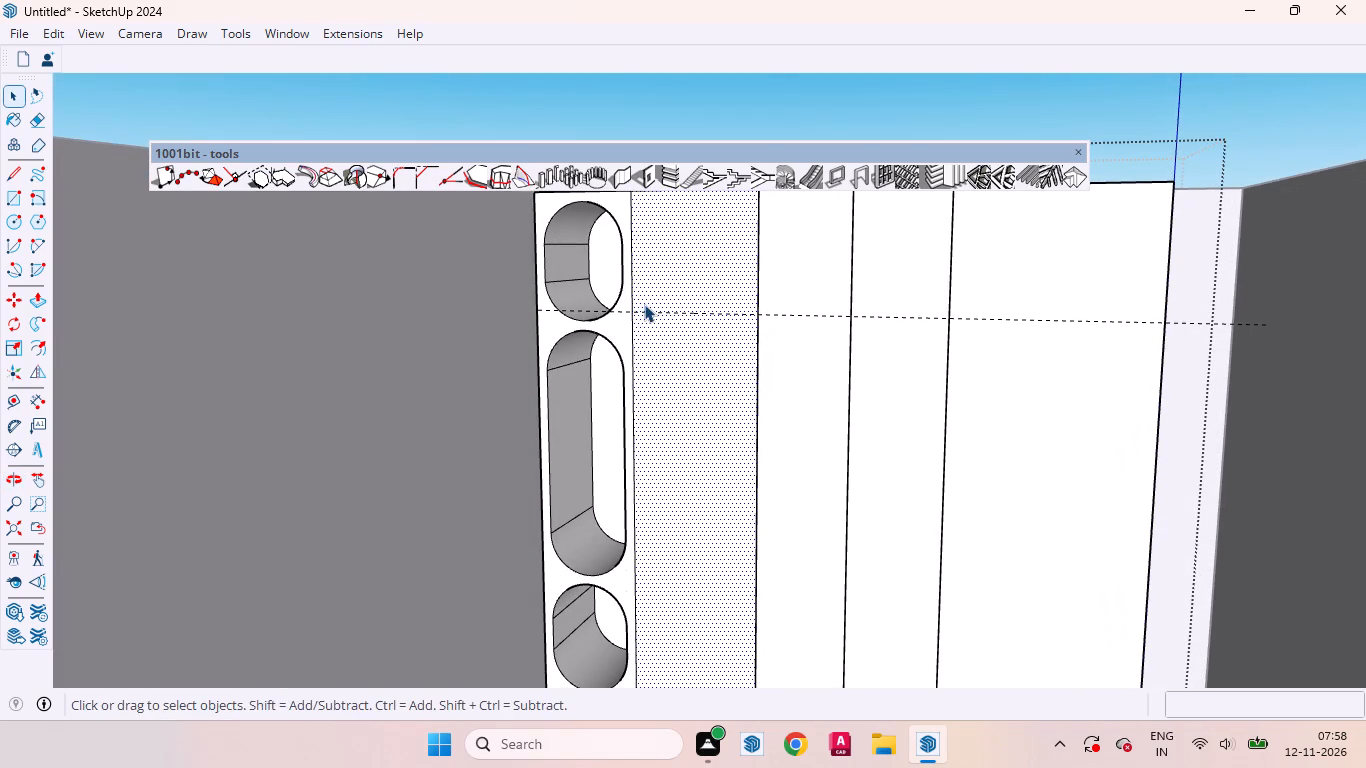
key(l)
scroll(644, 302, up, 7)
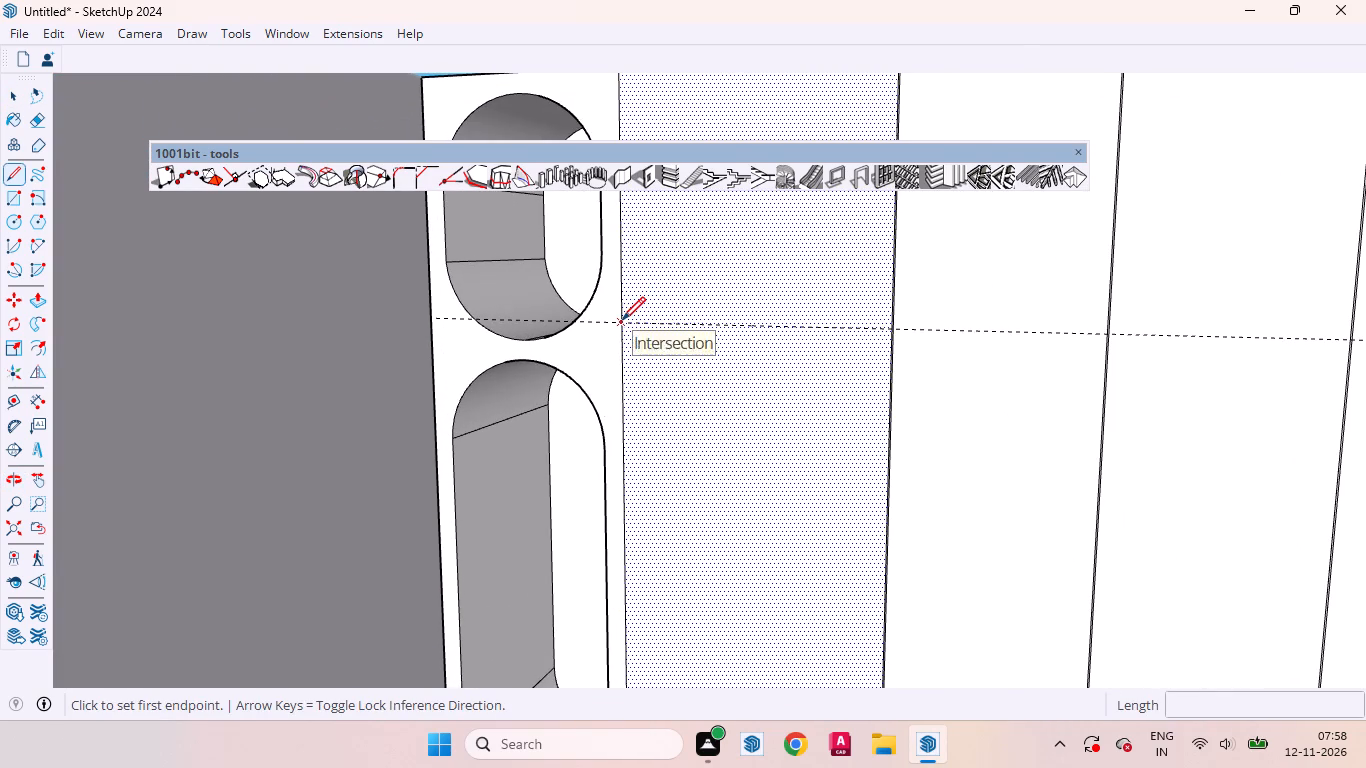
click(622, 320)
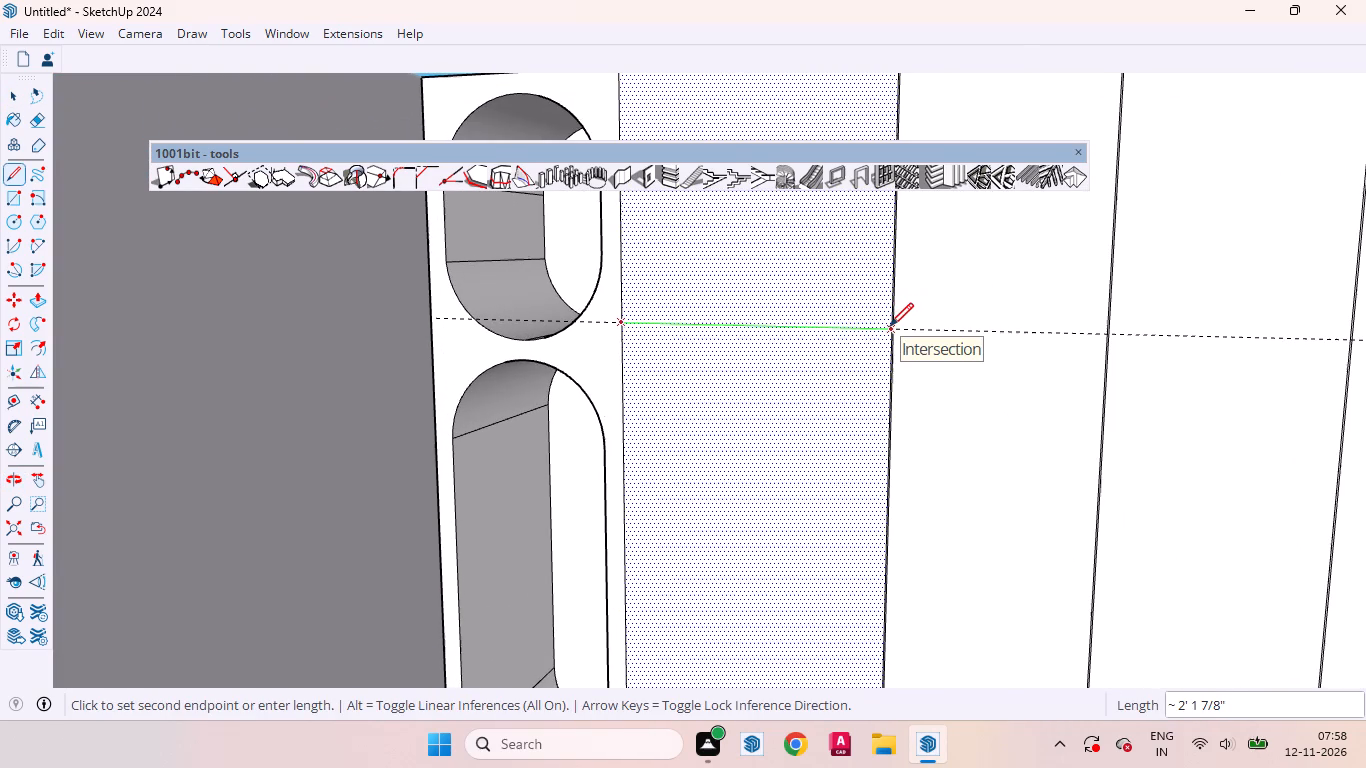
click(890, 326)
key(space)
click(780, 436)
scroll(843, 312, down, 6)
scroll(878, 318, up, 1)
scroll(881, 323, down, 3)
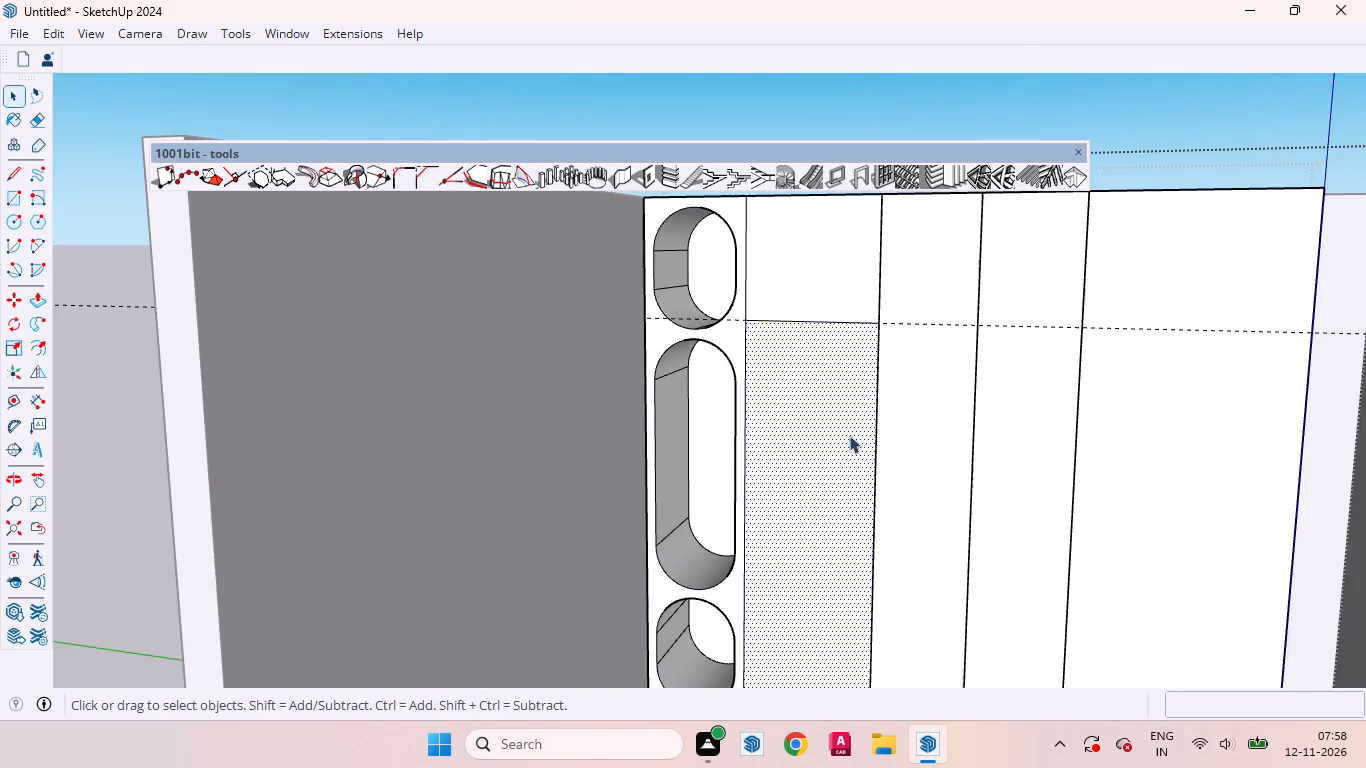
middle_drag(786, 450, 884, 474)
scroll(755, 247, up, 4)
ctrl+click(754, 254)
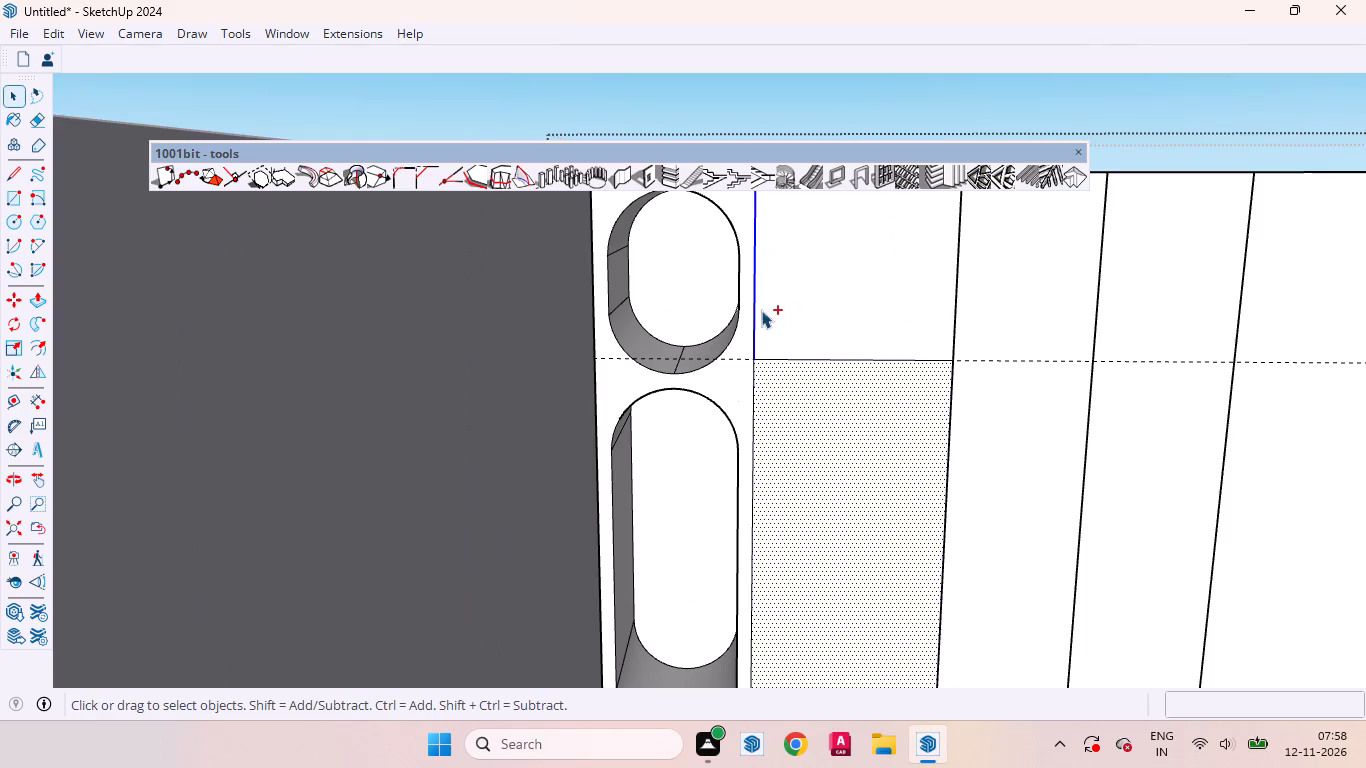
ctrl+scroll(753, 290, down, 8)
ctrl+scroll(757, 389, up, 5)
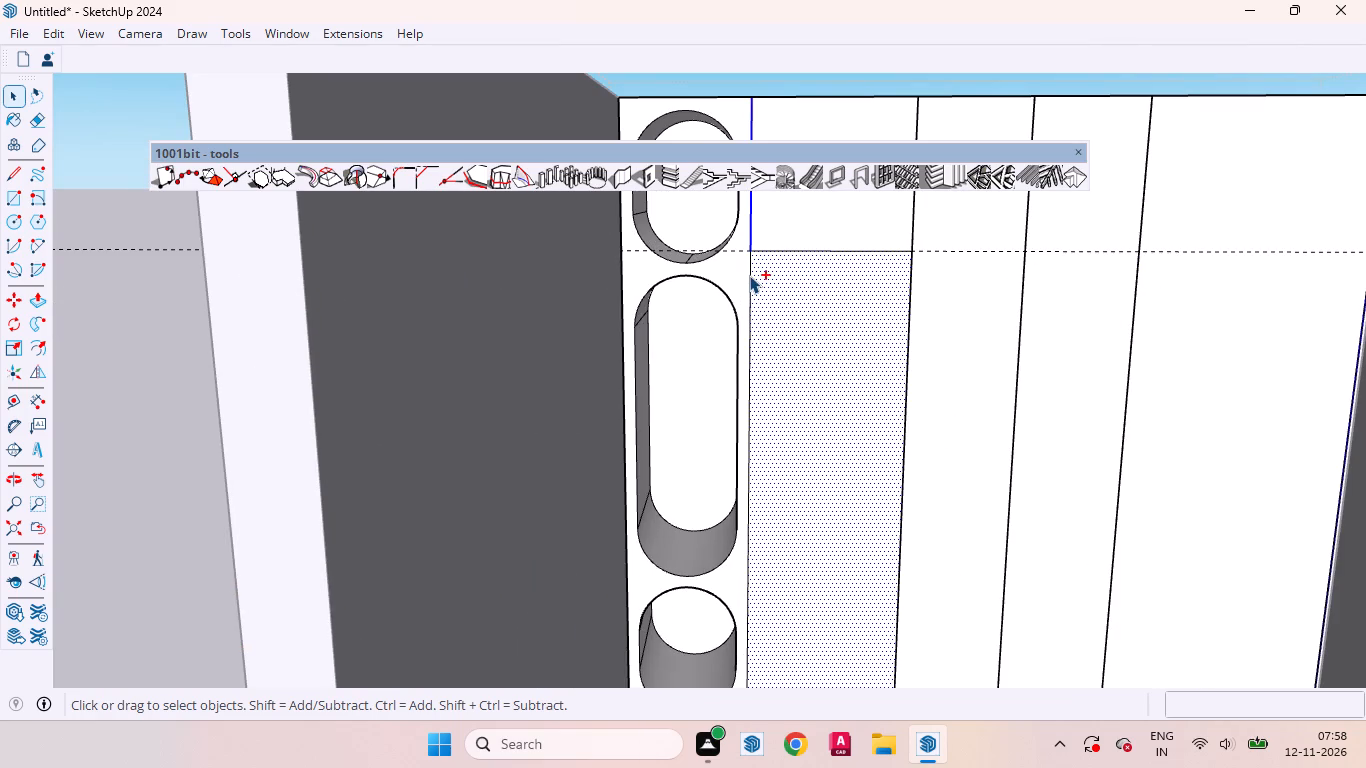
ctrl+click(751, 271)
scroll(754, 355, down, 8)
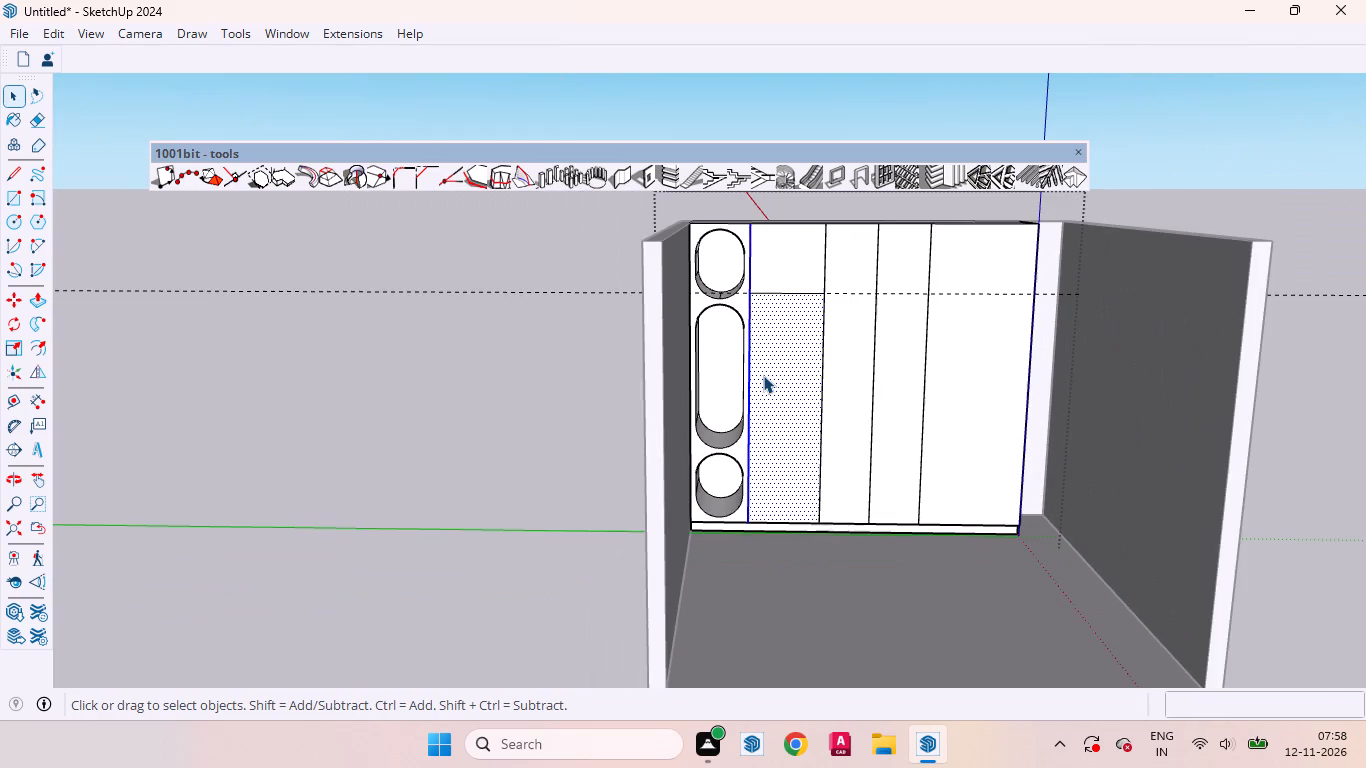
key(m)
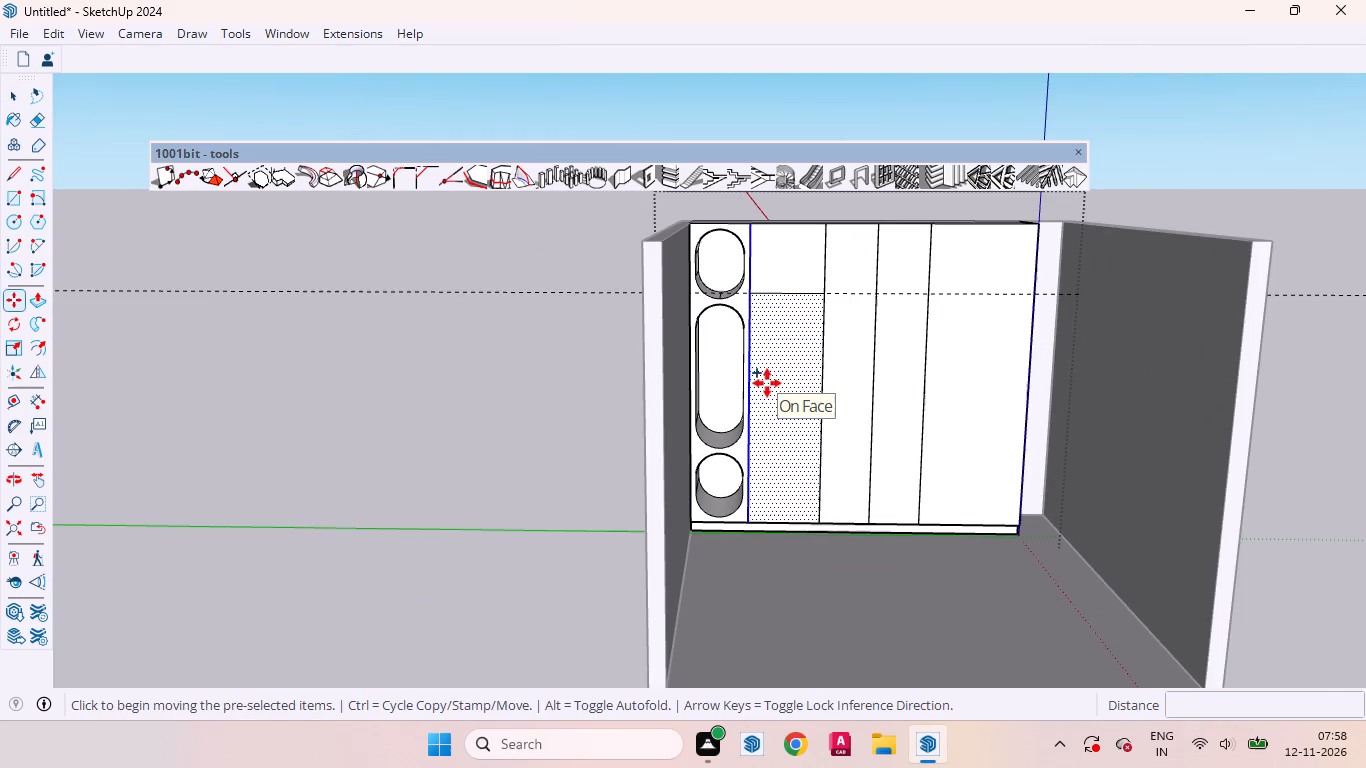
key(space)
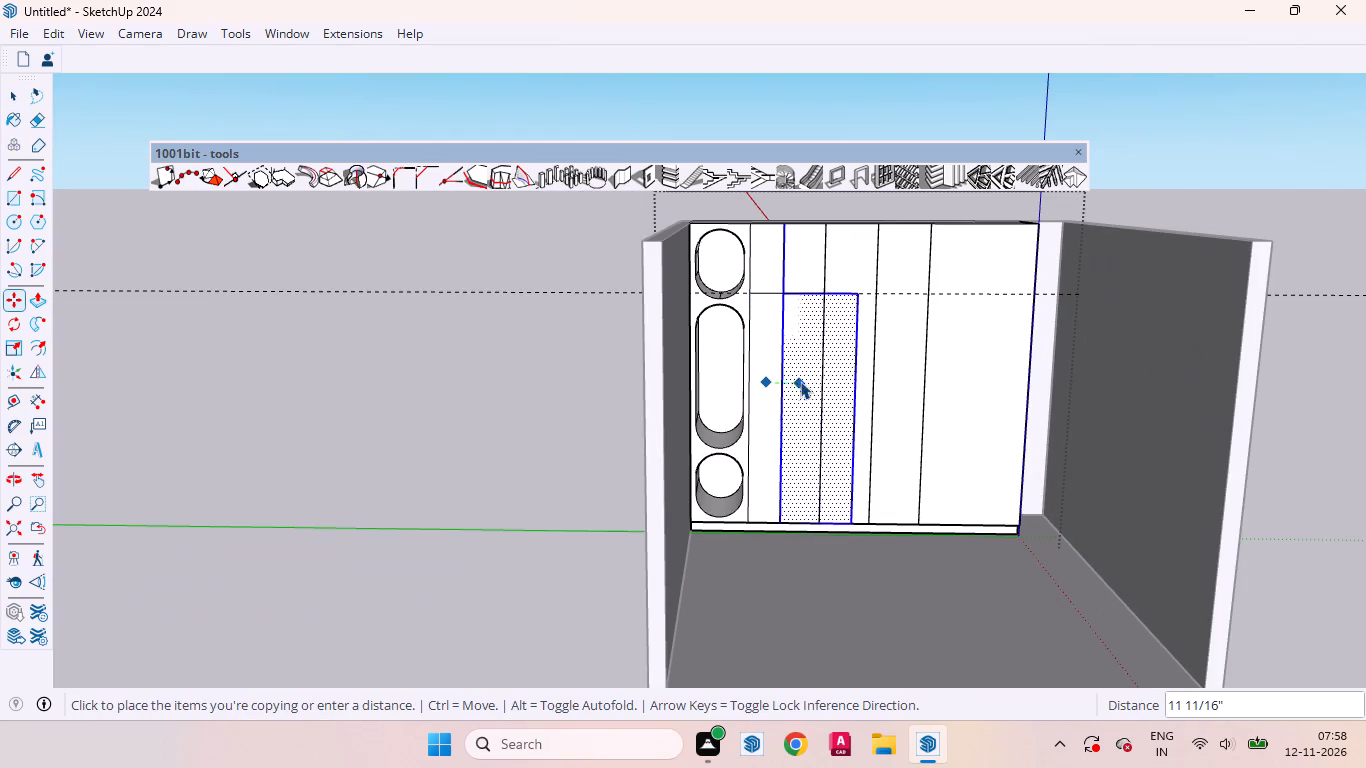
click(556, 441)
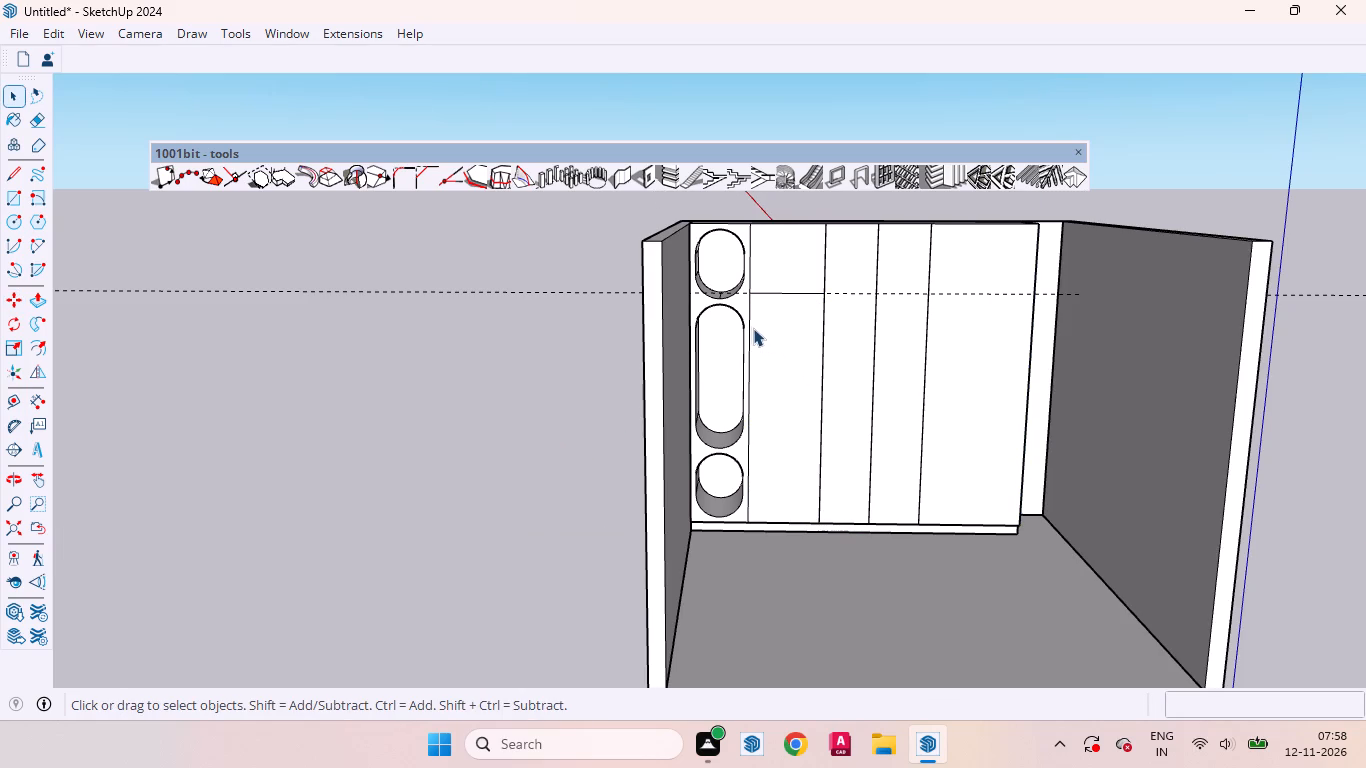
Reopen the wardrobe group and copy both segments of the vertical line beside the niches 3 mm into the adjacent door panel.
click(751, 326)
double_click(771, 349)
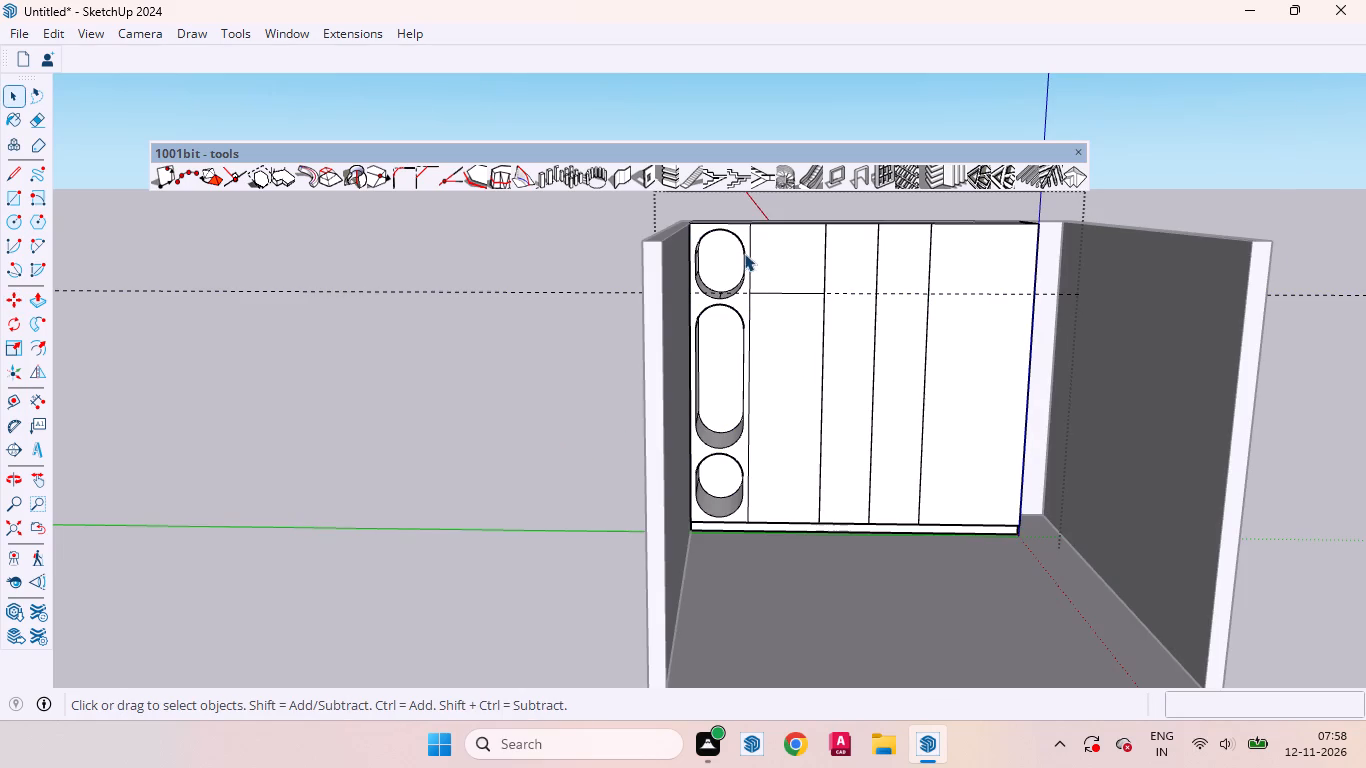
click(750, 247)
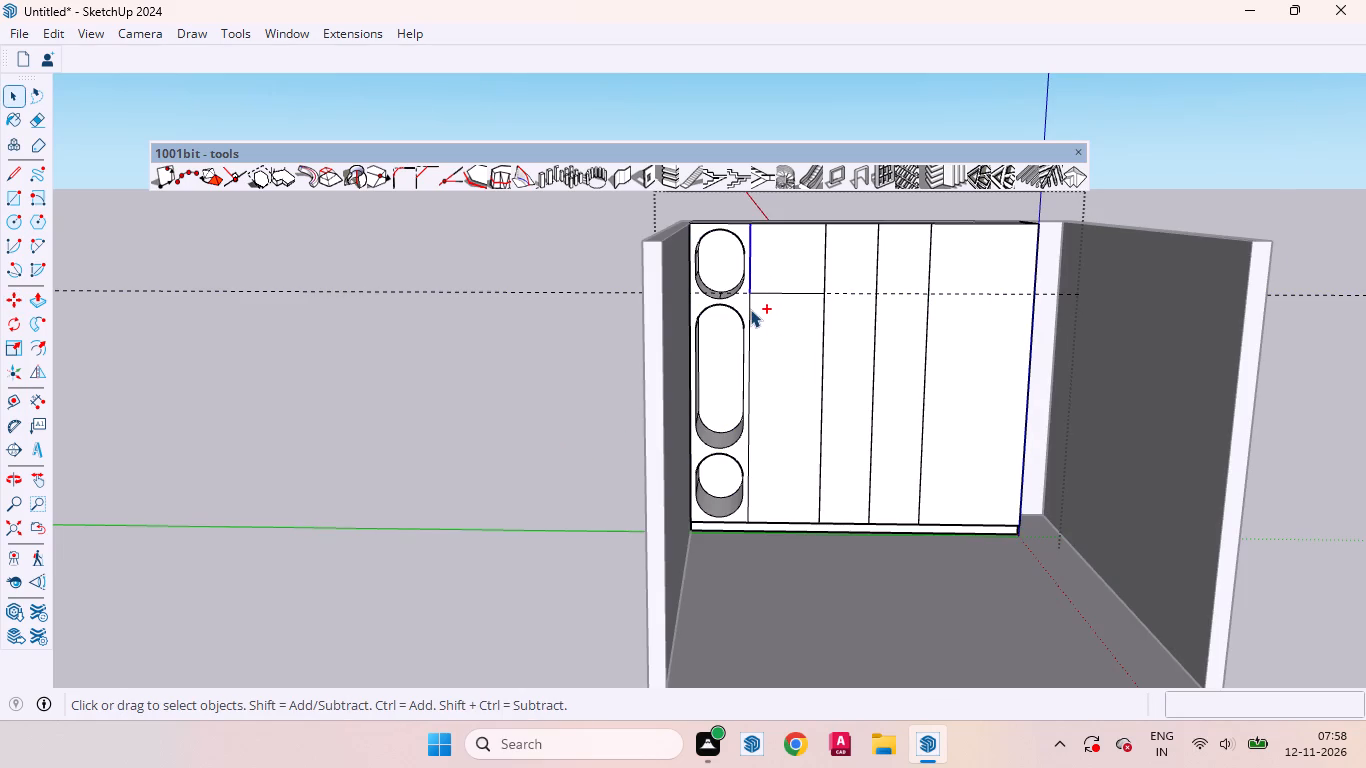
ctrl+click(750, 309)
key(m)
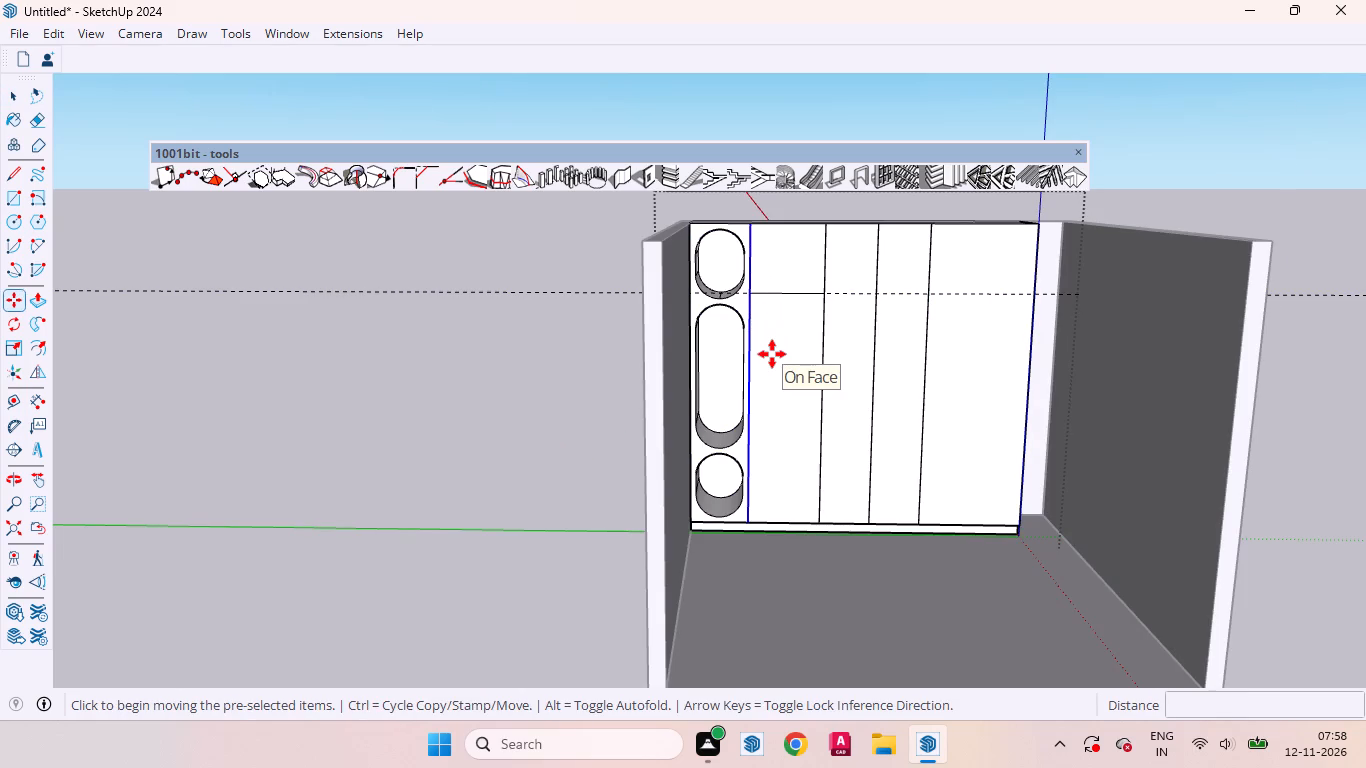
click(772, 354)
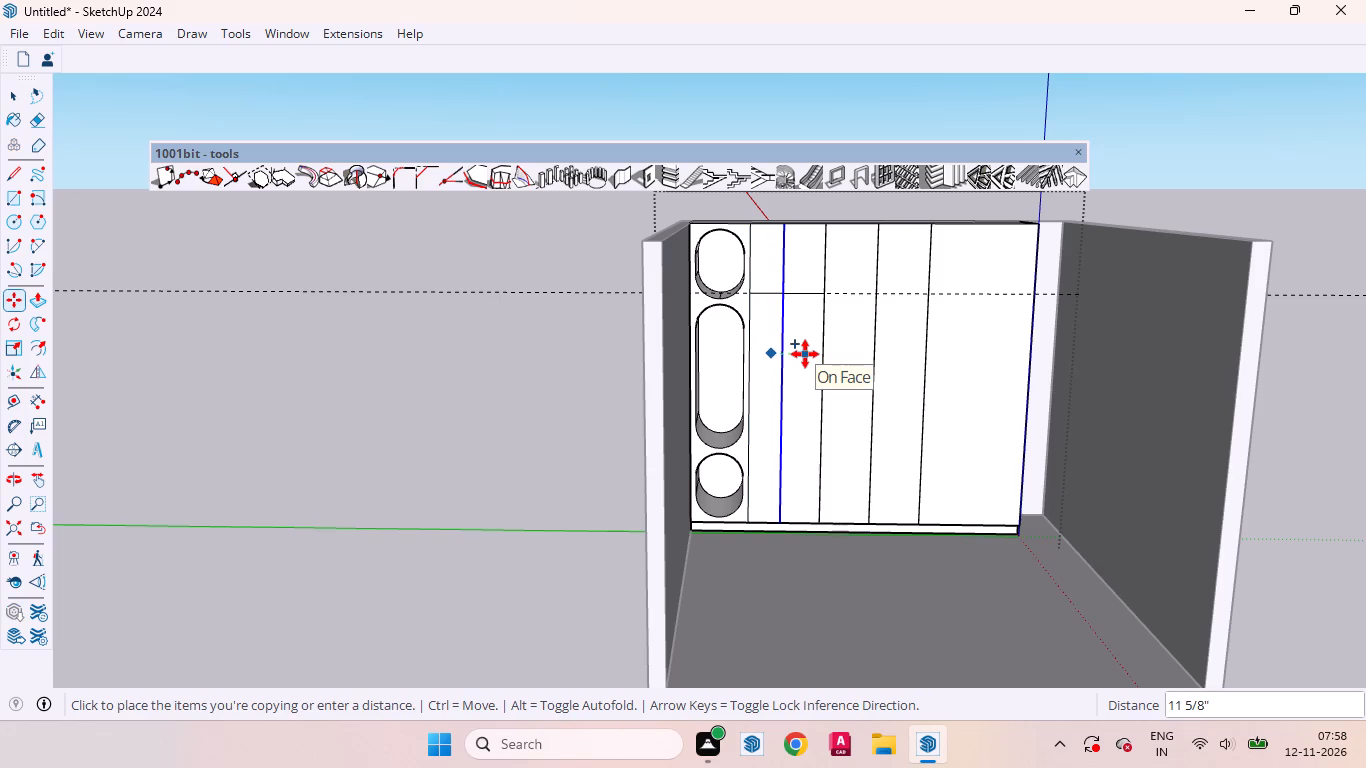
text(3mm)
key(Return)
key(space)
Erase the short horizontal segment crossing the 3 mm gap between the doubled vertical lines beside the niches.
scroll(749, 264, up, 5)
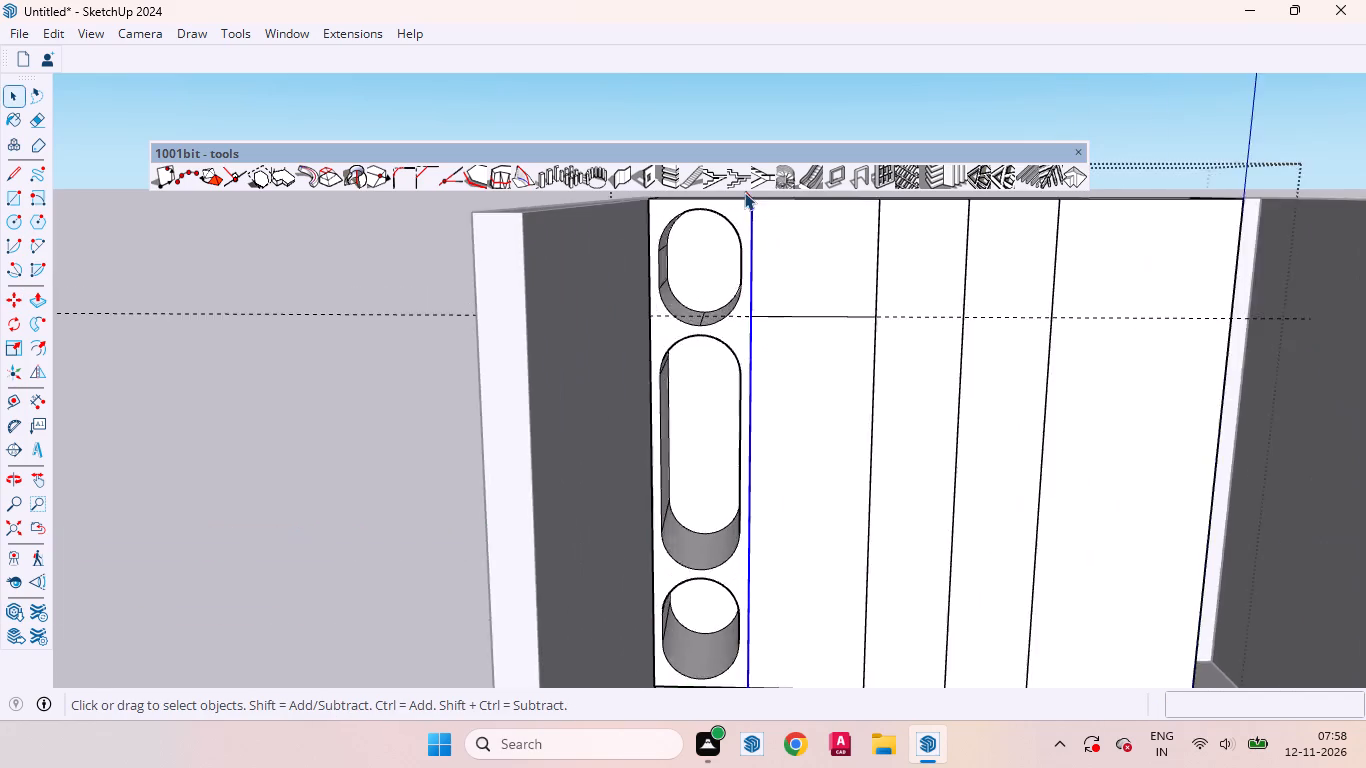
scroll(744, 192, up, 5)
scroll(819, 328, up, 20)
scroll(819, 328, up, 4)
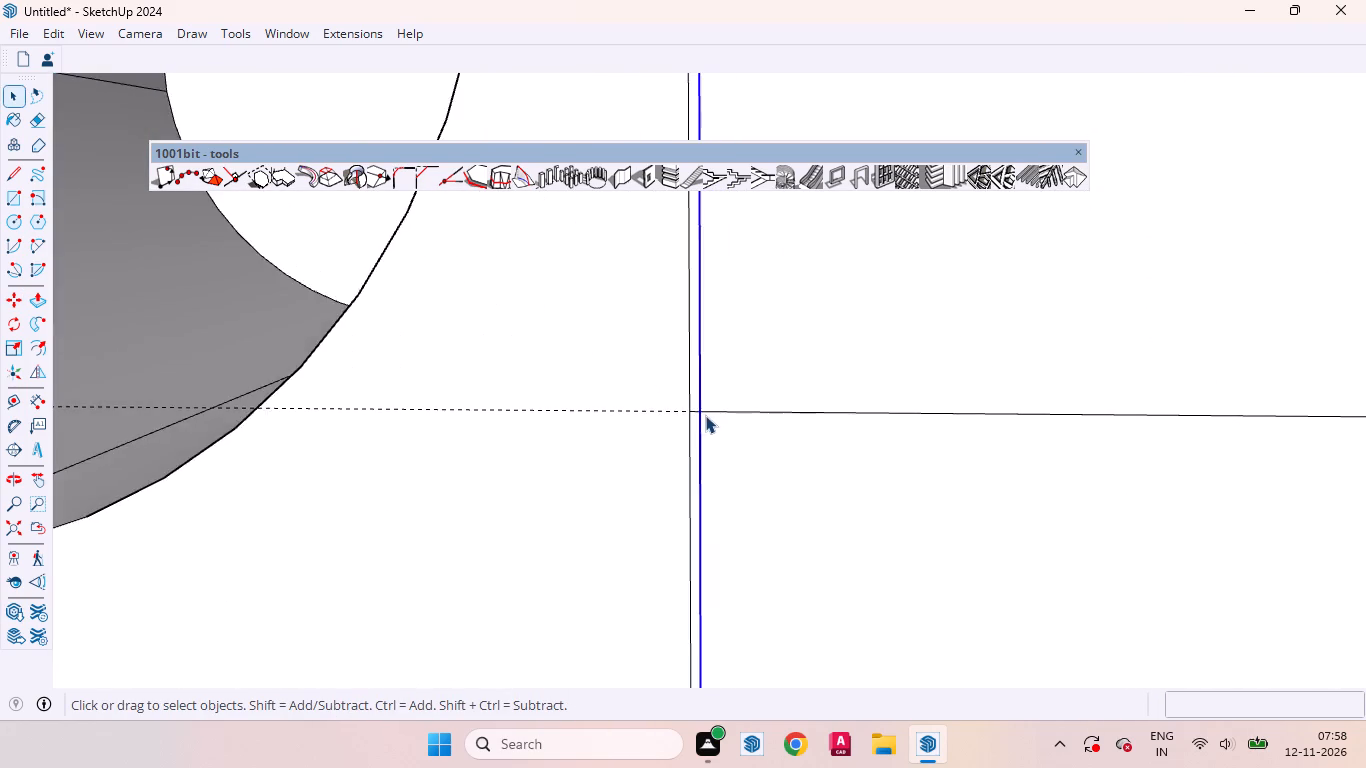
scroll(705, 415, up, 8)
click(688, 413)
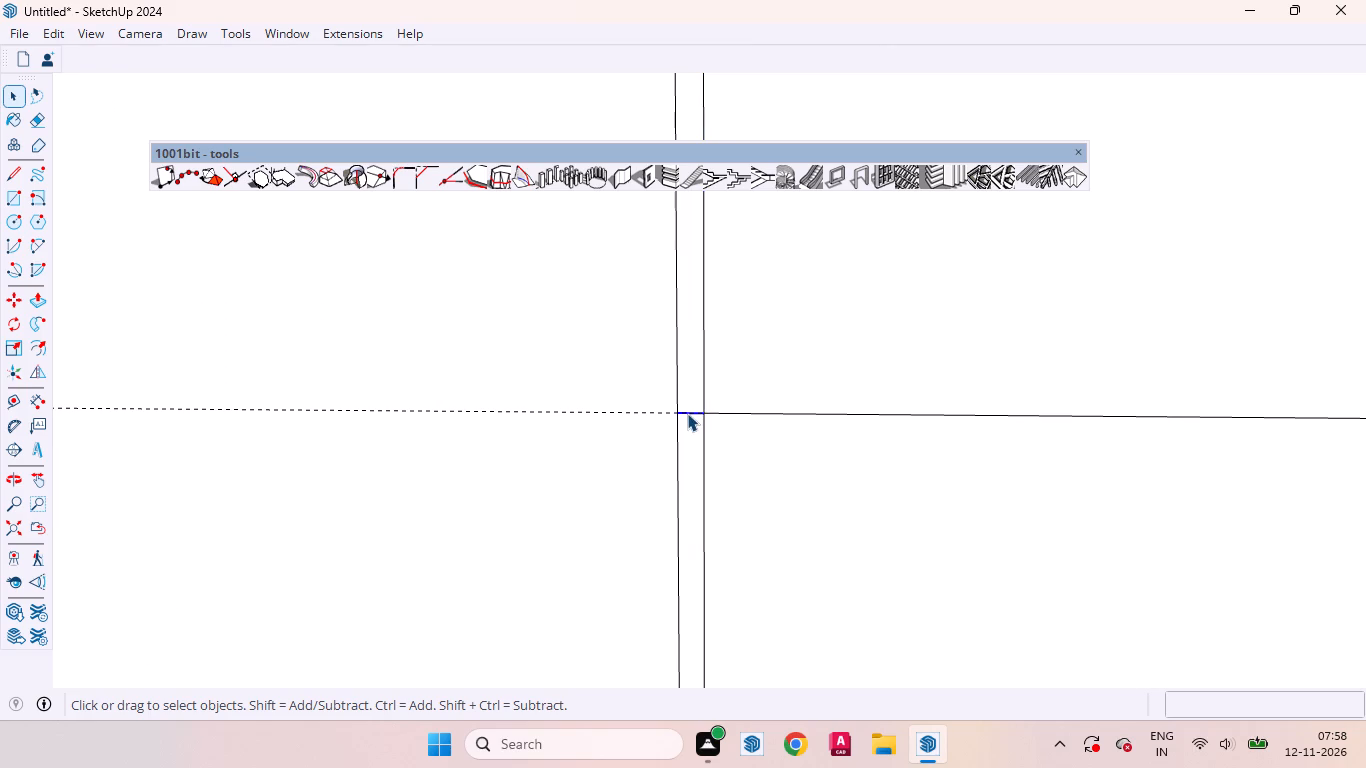
right_click(687, 413)
click(739, 87)
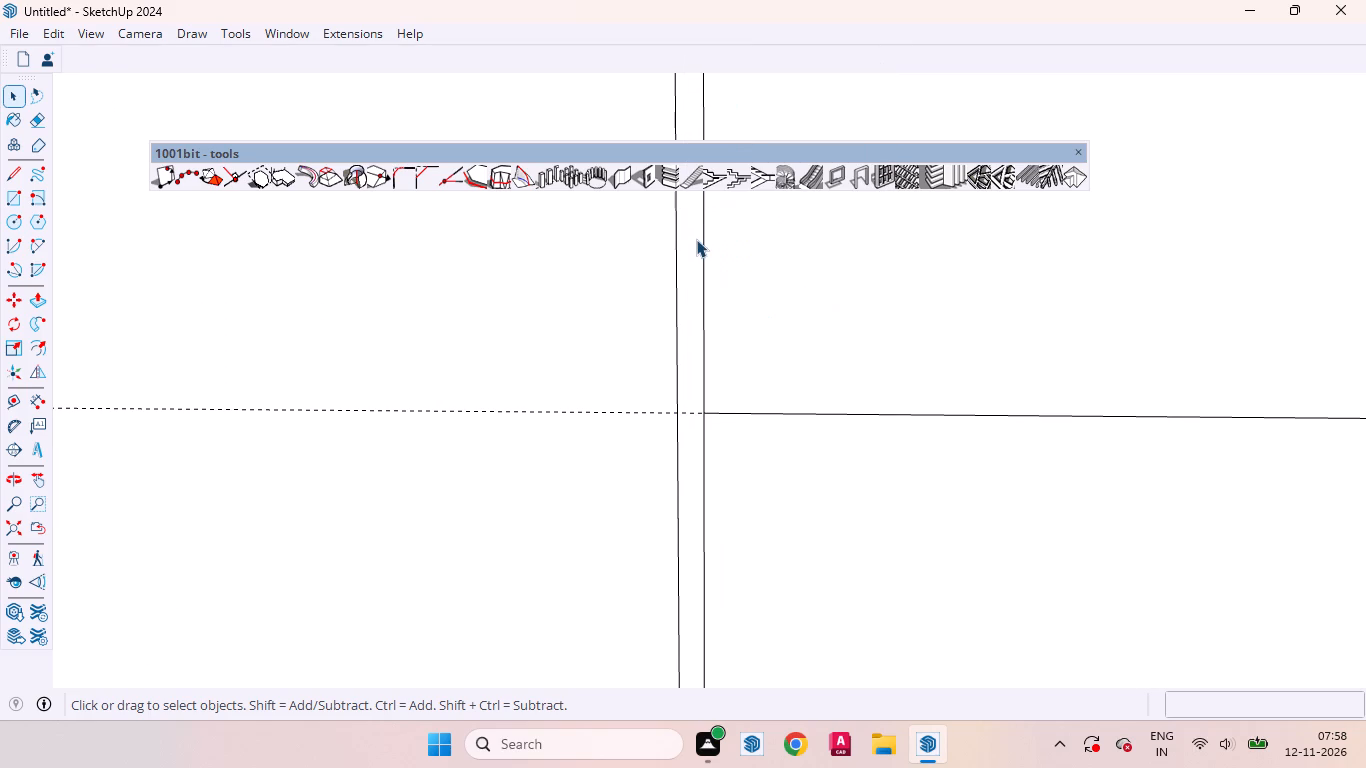
Push the narrow full-height strip between the niche column and the first door panel 18 mm deep to form a groove.
click(696, 239)
scroll(696, 383, down, 20)
scroll(696, 383, down, 6)
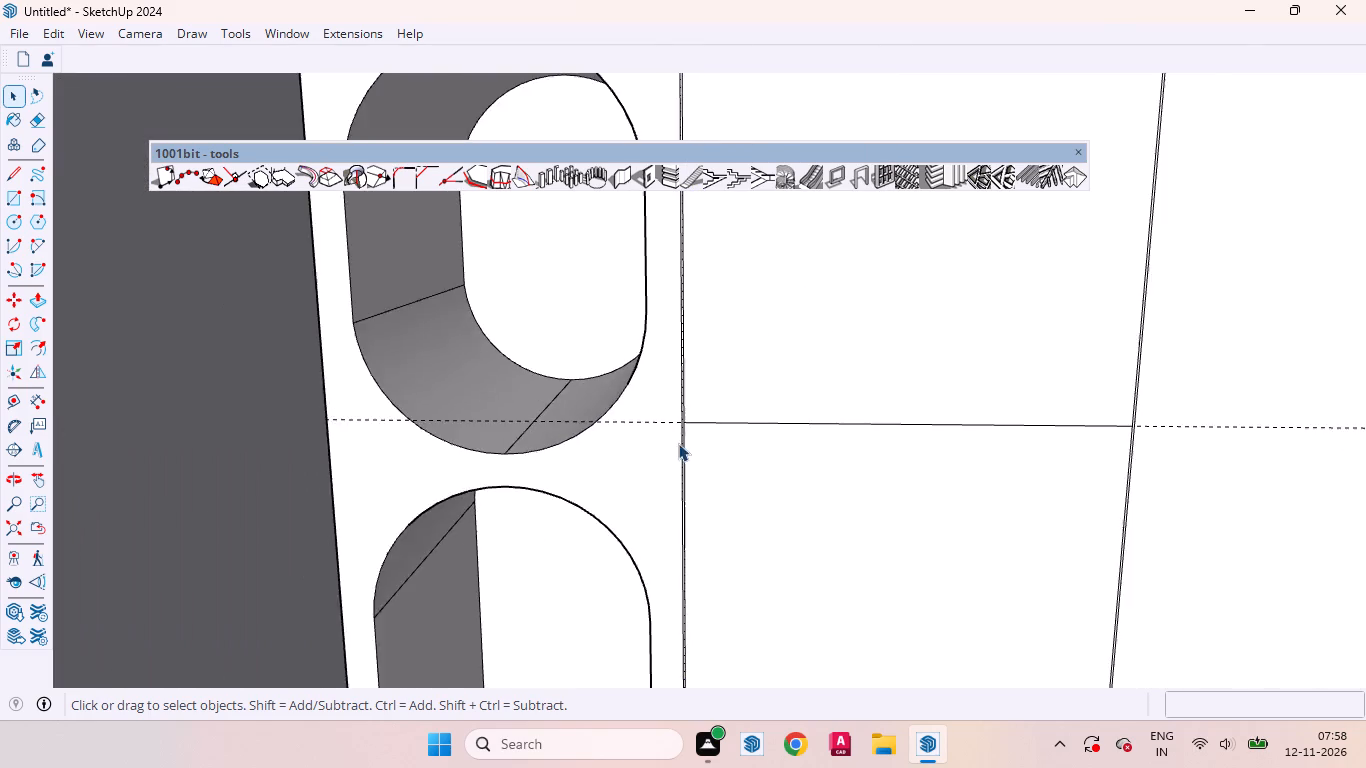
scroll(678, 443, down, 11)
scroll(680, 274, up, 20)
scroll(680, 274, up, 2)
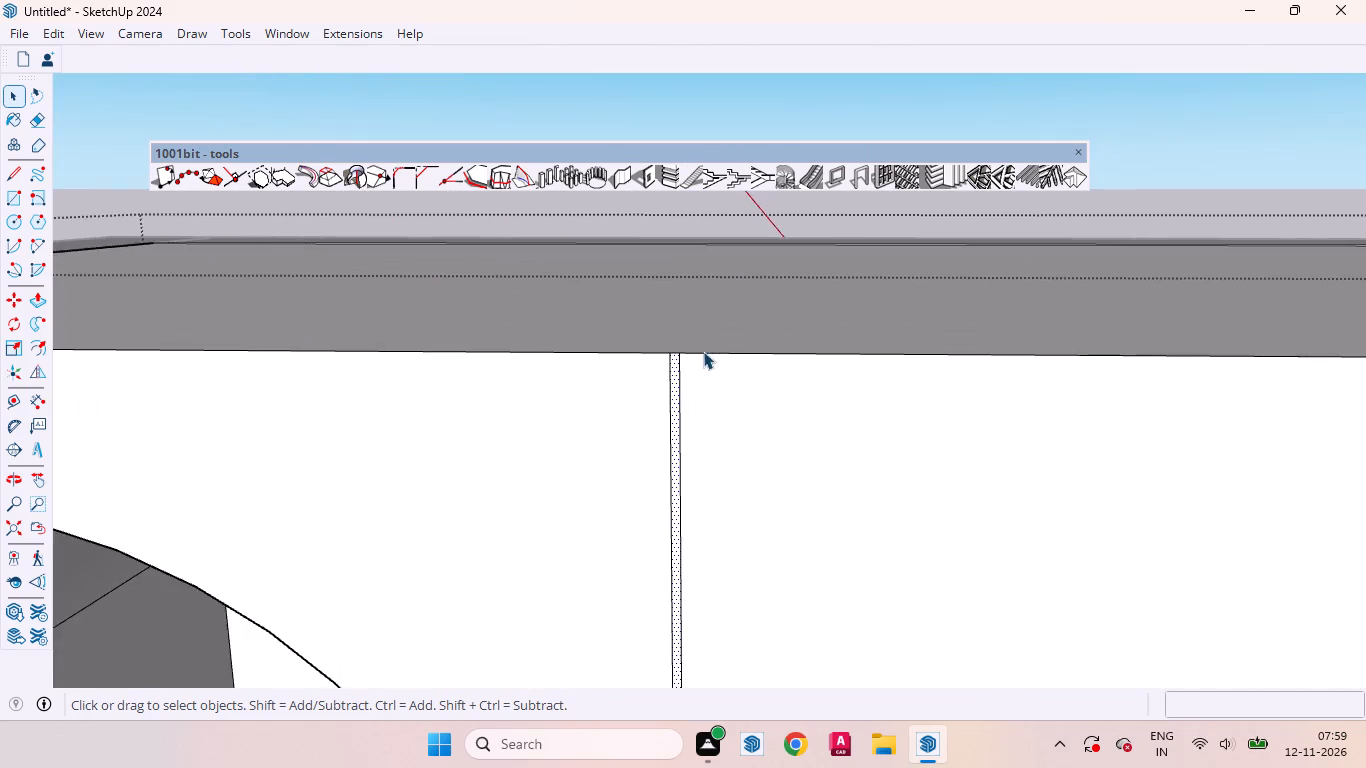
scroll(703, 351, up, 10)
key(p)
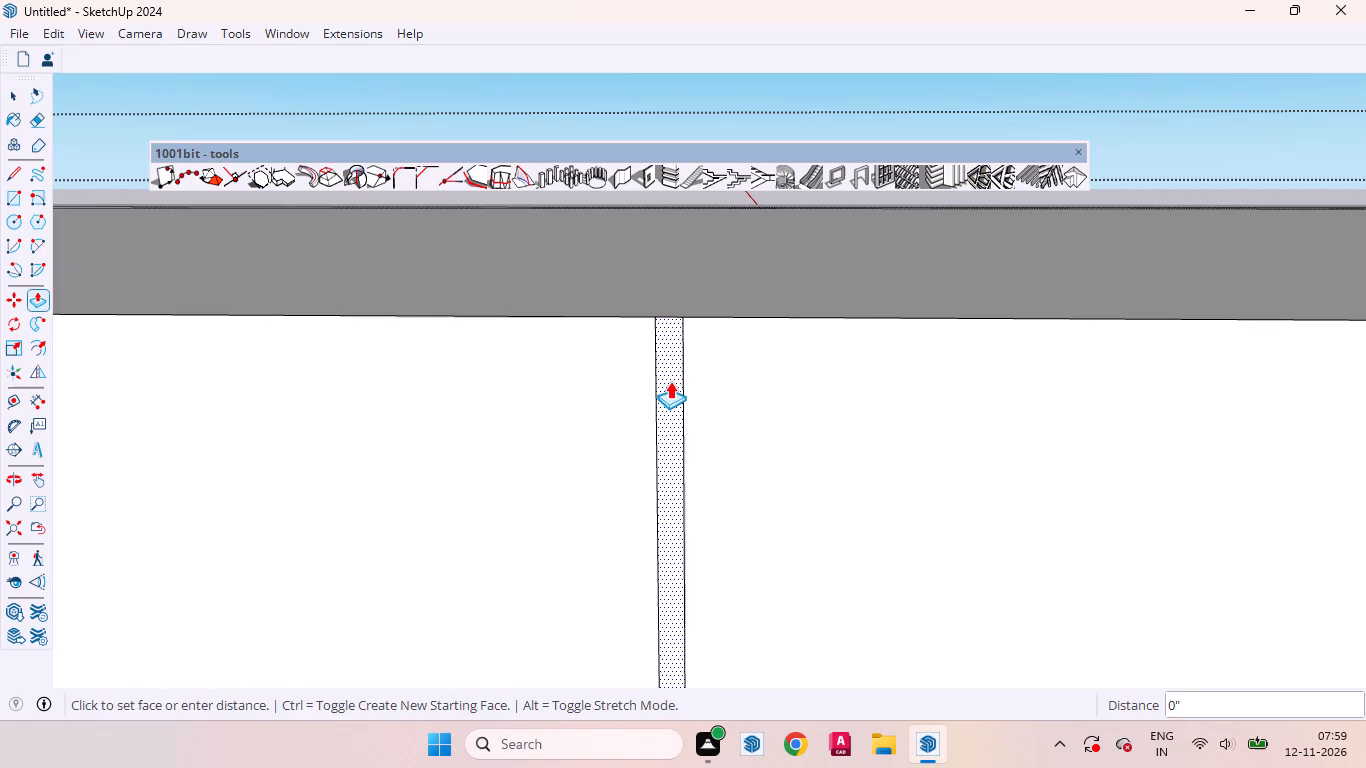
click(670, 381)
text(18mm)
key(Return)
scroll(659, 358, down, 10)
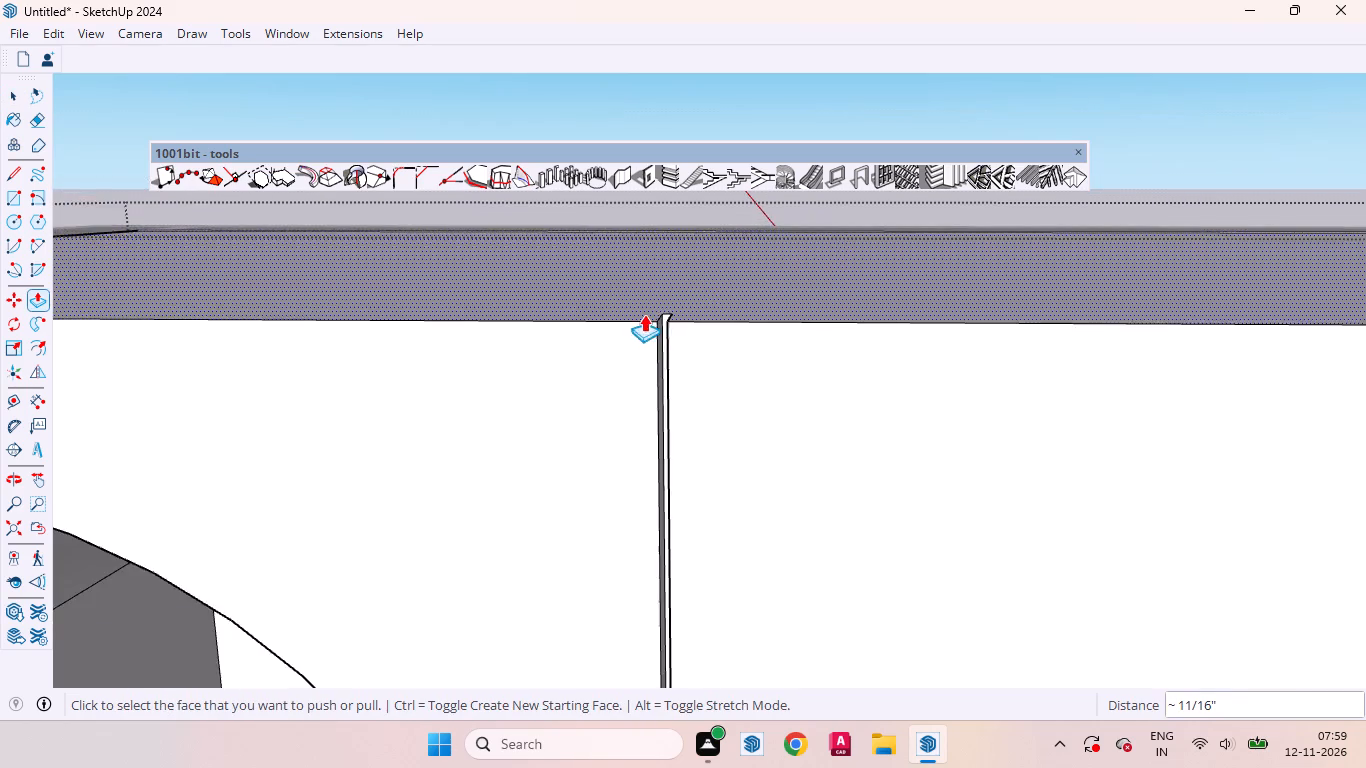
Push the three remaining narrow full-height strips between the door panels to the same 18 mm groove depth.
scroll(644, 314, down, 20)
scroll(644, 314, down, 6)
scroll(721, 460, up, 5)
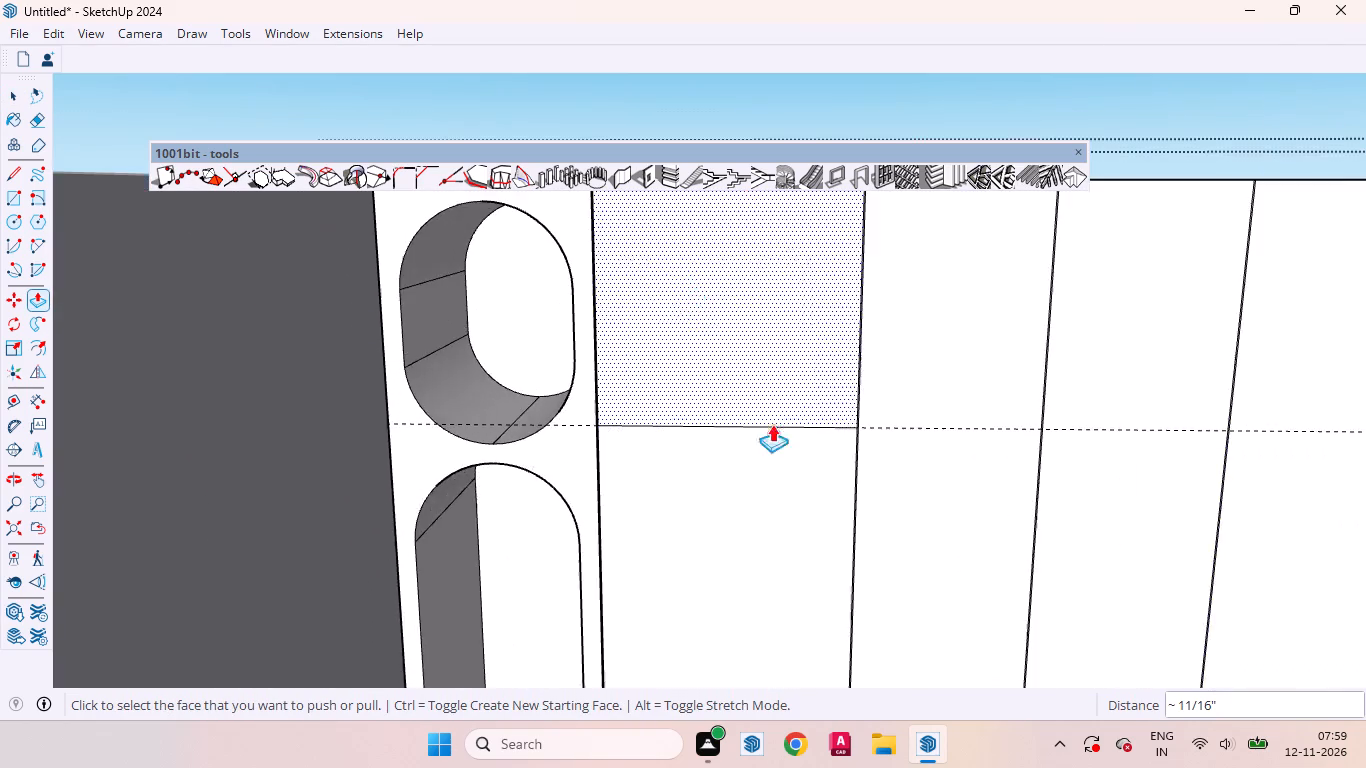
scroll(772, 424, up, 20)
scroll(772, 424, up, 5)
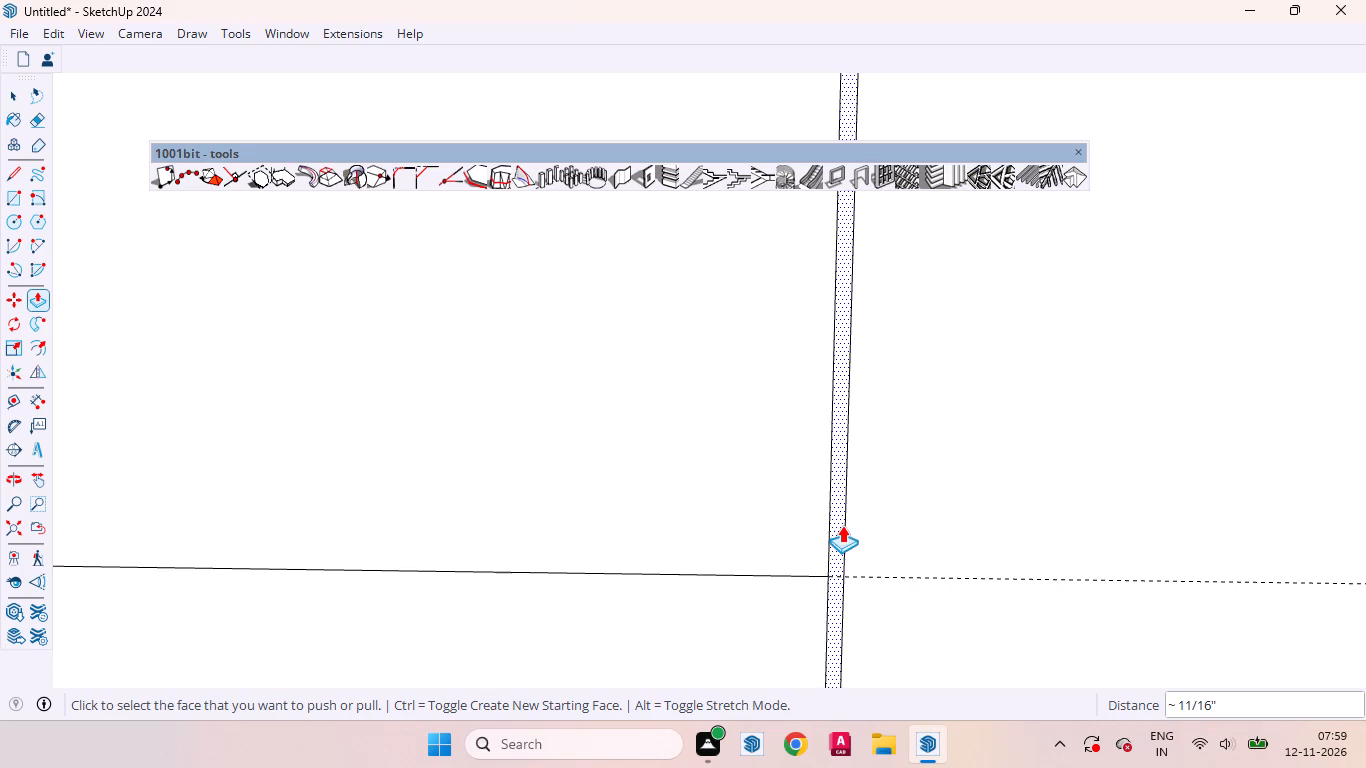
double_click(839, 512)
scroll(615, 445, down, 14)
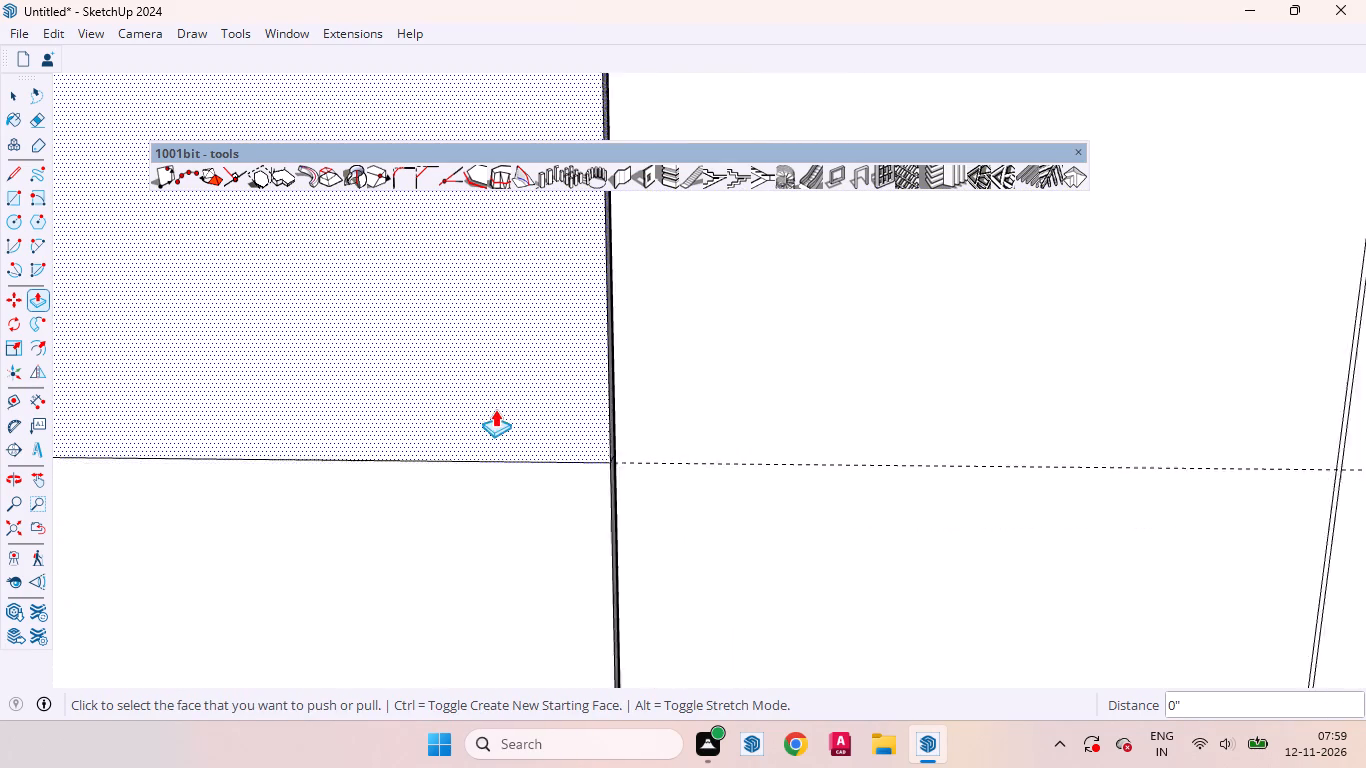
scroll(495, 409, down, 12)
scroll(709, 418, up, 14)
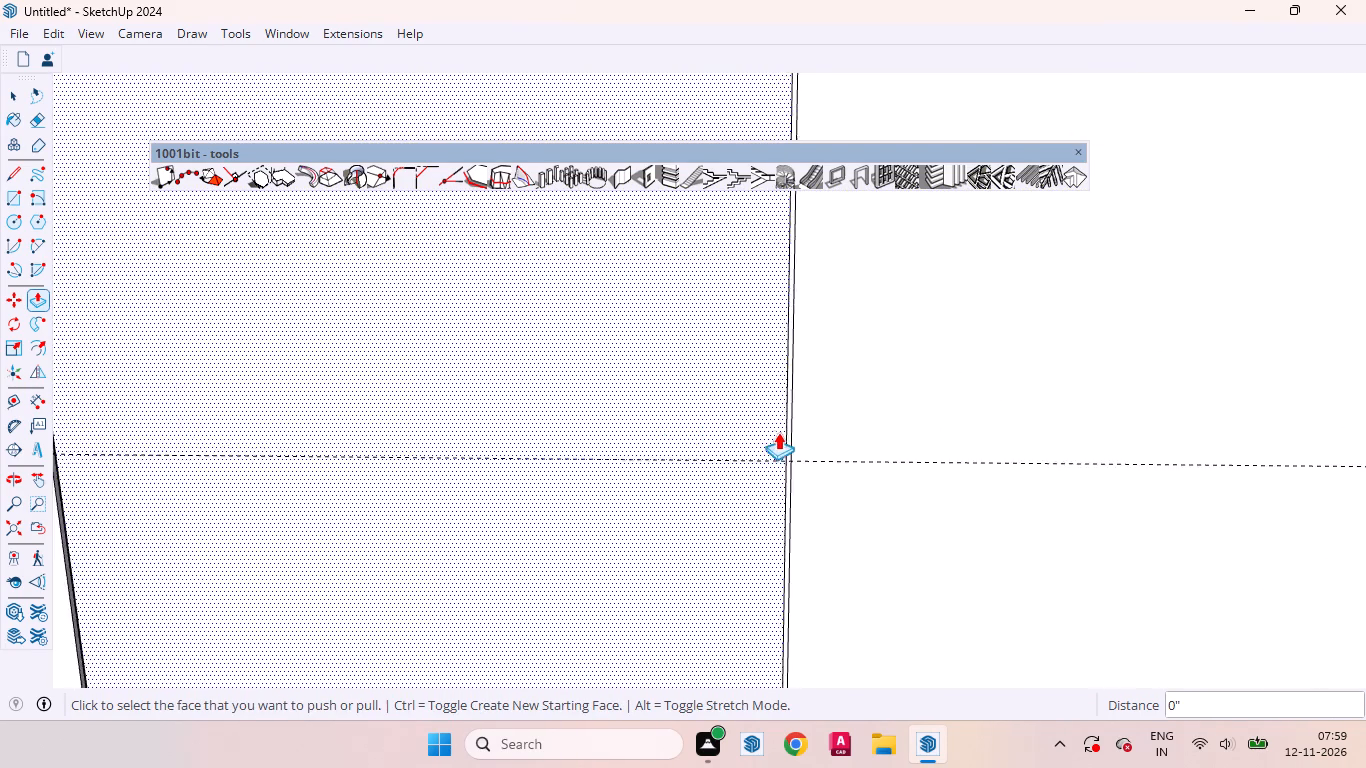
scroll(778, 432, up, 8)
double_click(794, 419)
scroll(725, 399, down, 7)
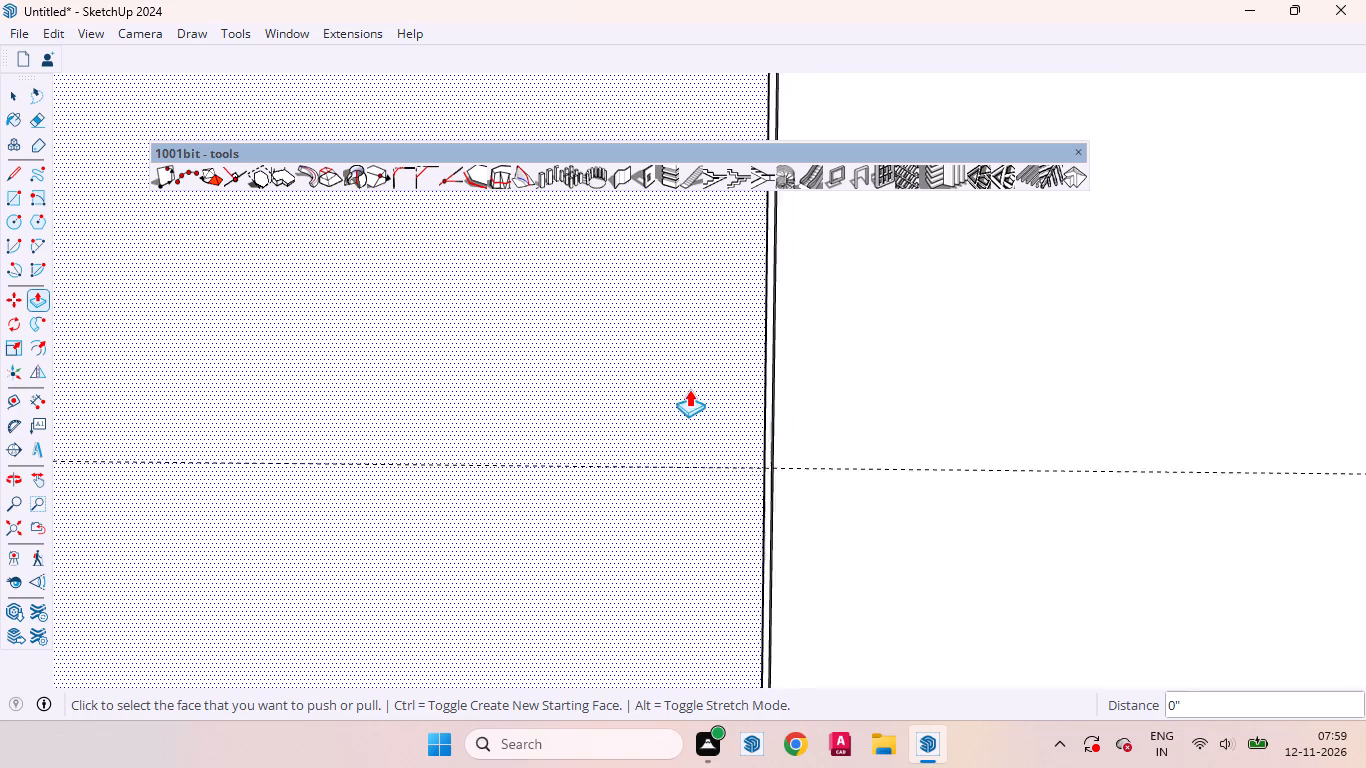
scroll(689, 389, down, 20)
scroll(888, 411, up, 13)
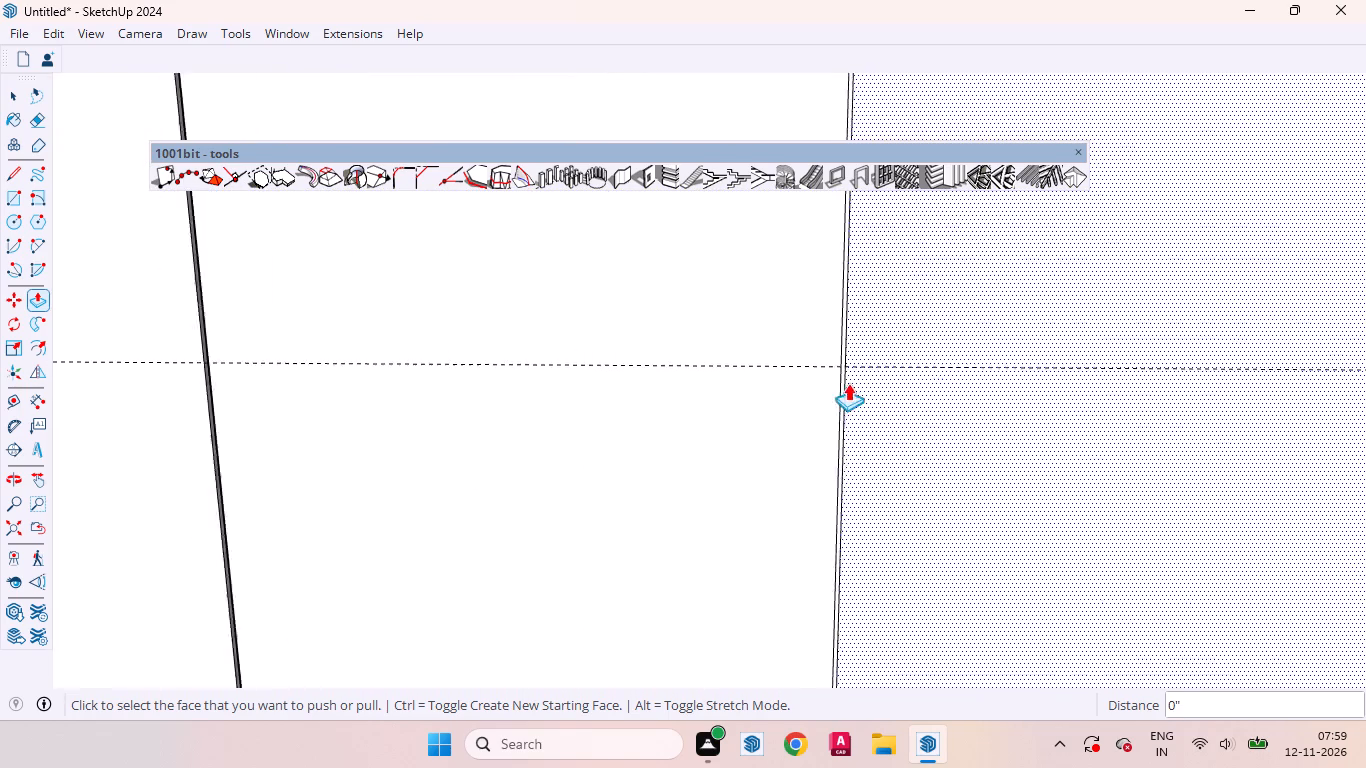
scroll(848, 383, up, 16)
double_click(850, 358)
scroll(729, 409, down, 20)
scroll(729, 409, down, 15)
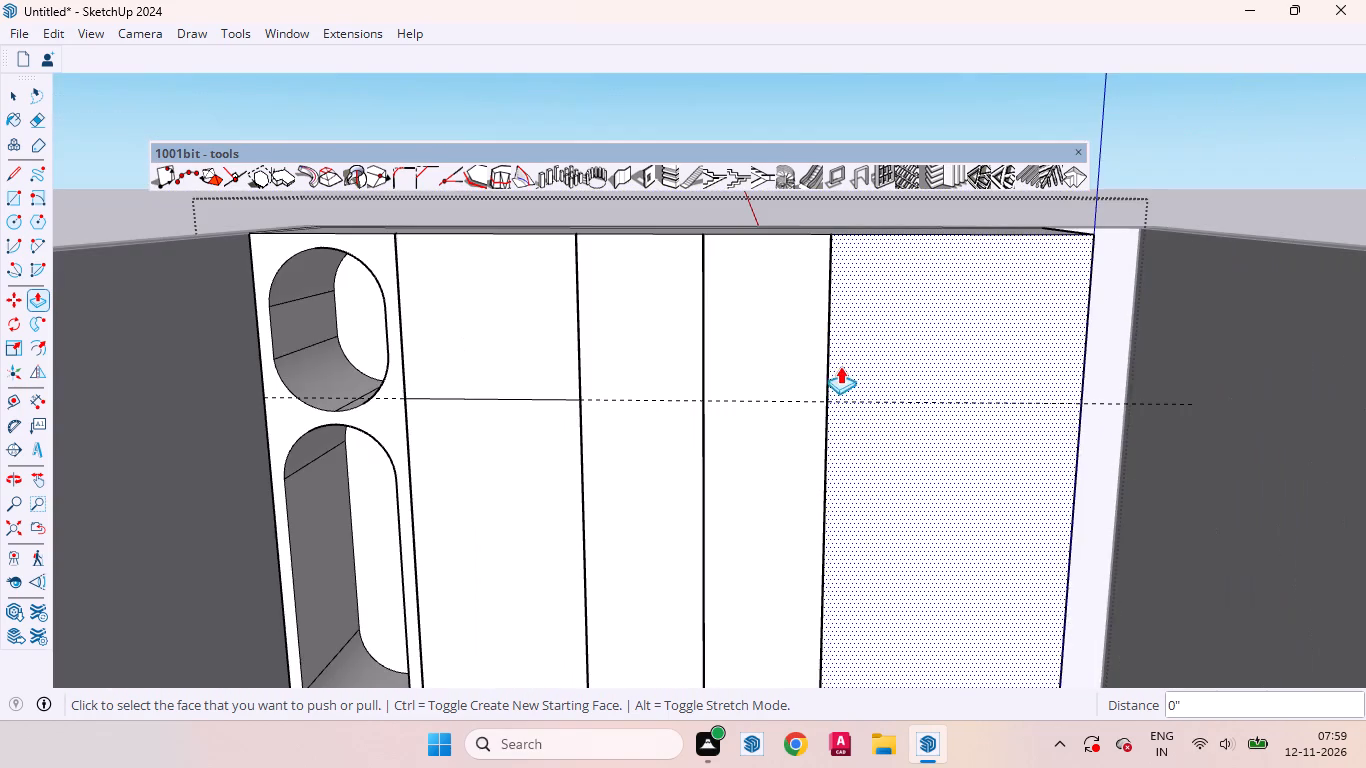
scroll(832, 399, down, 11)
key(space)
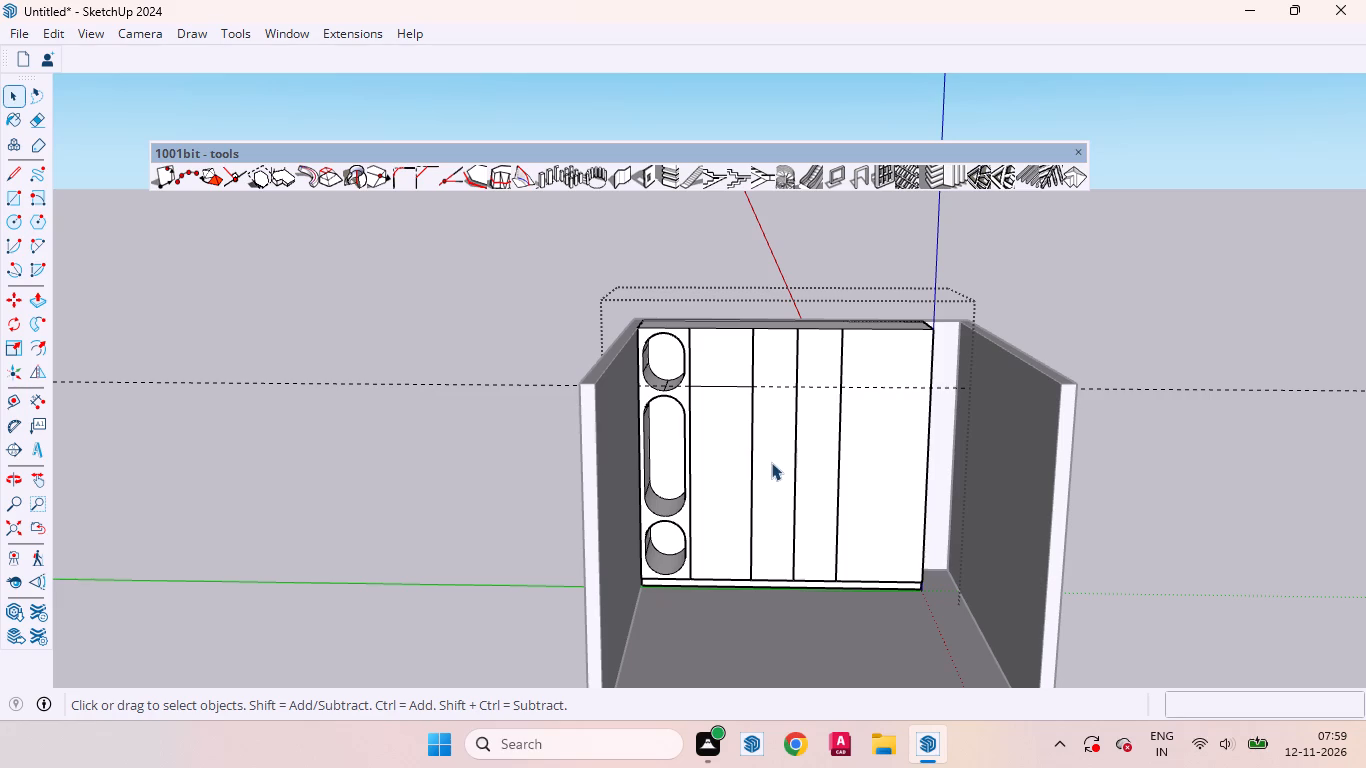
Place a vertical guide 3' from the last groove, across the wide end panel away from the niches.
scroll(750, 460, down, 4)
scroll(846, 430, up, 5)
scroll(799, 345, up, 14)
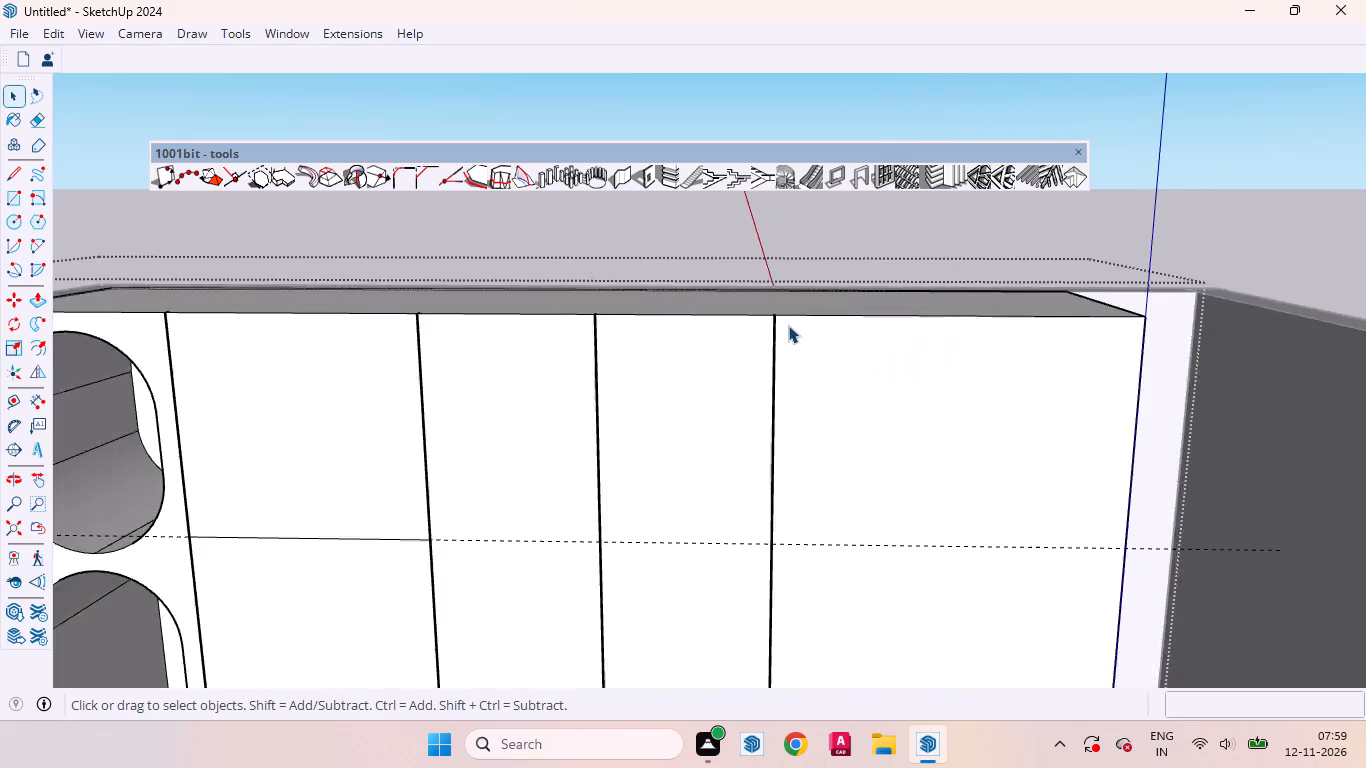
scroll(788, 325, up, 9)
key(t)
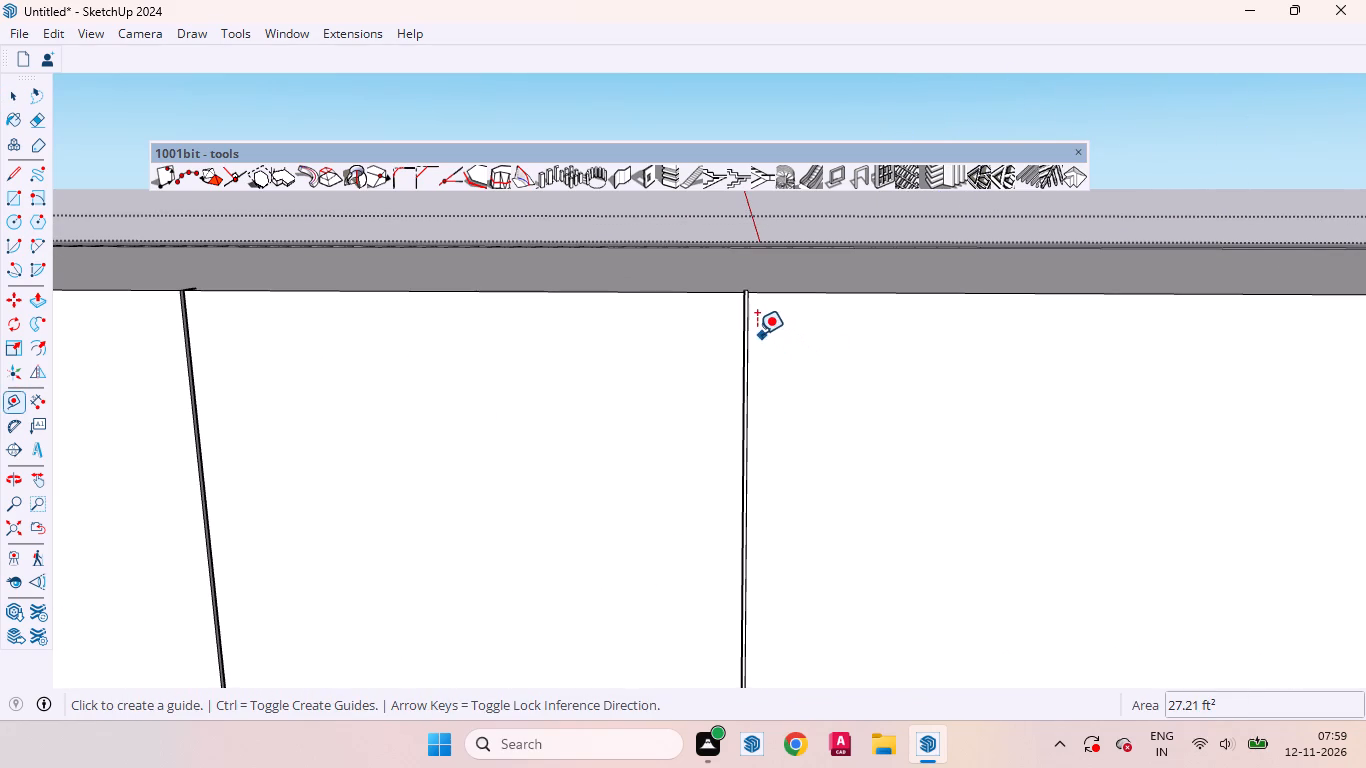
click(751, 332)
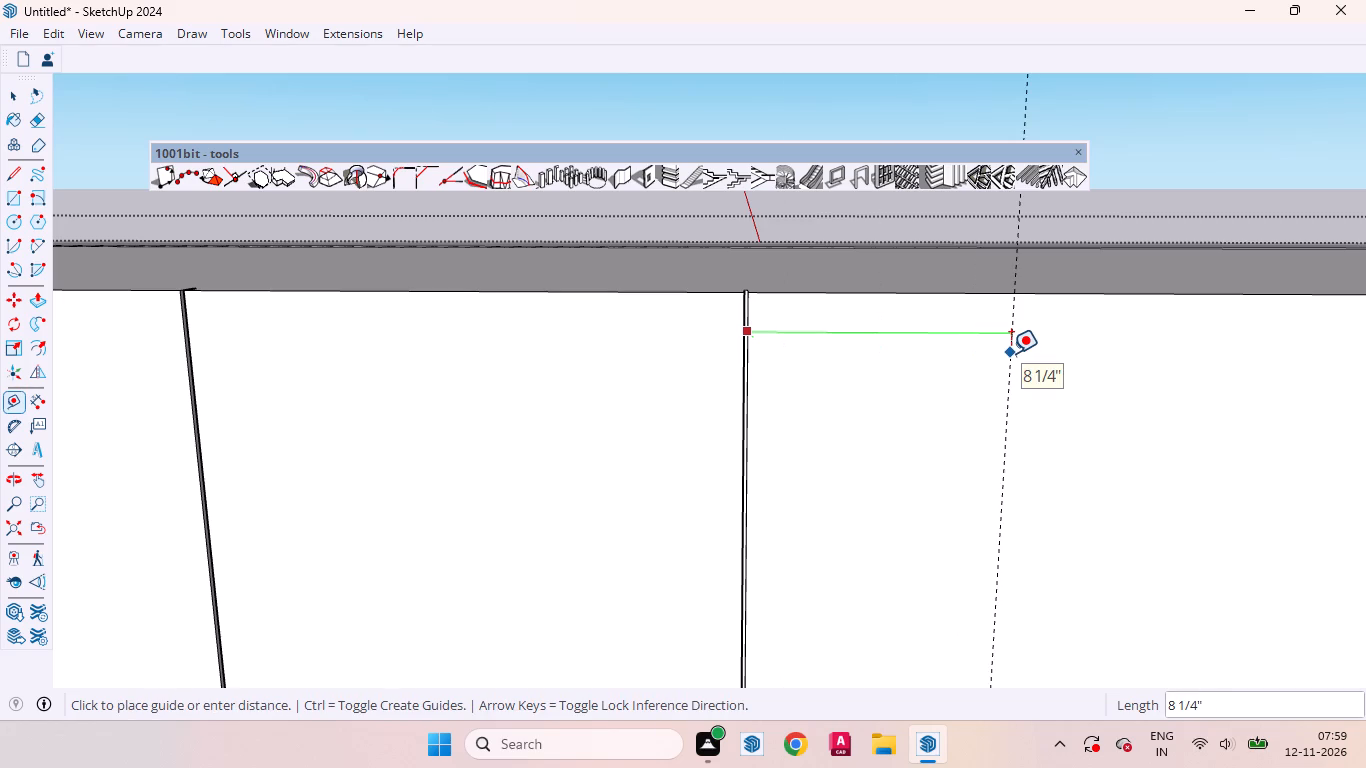
text(3')
key(Return)
scroll(852, 422, down, 5)
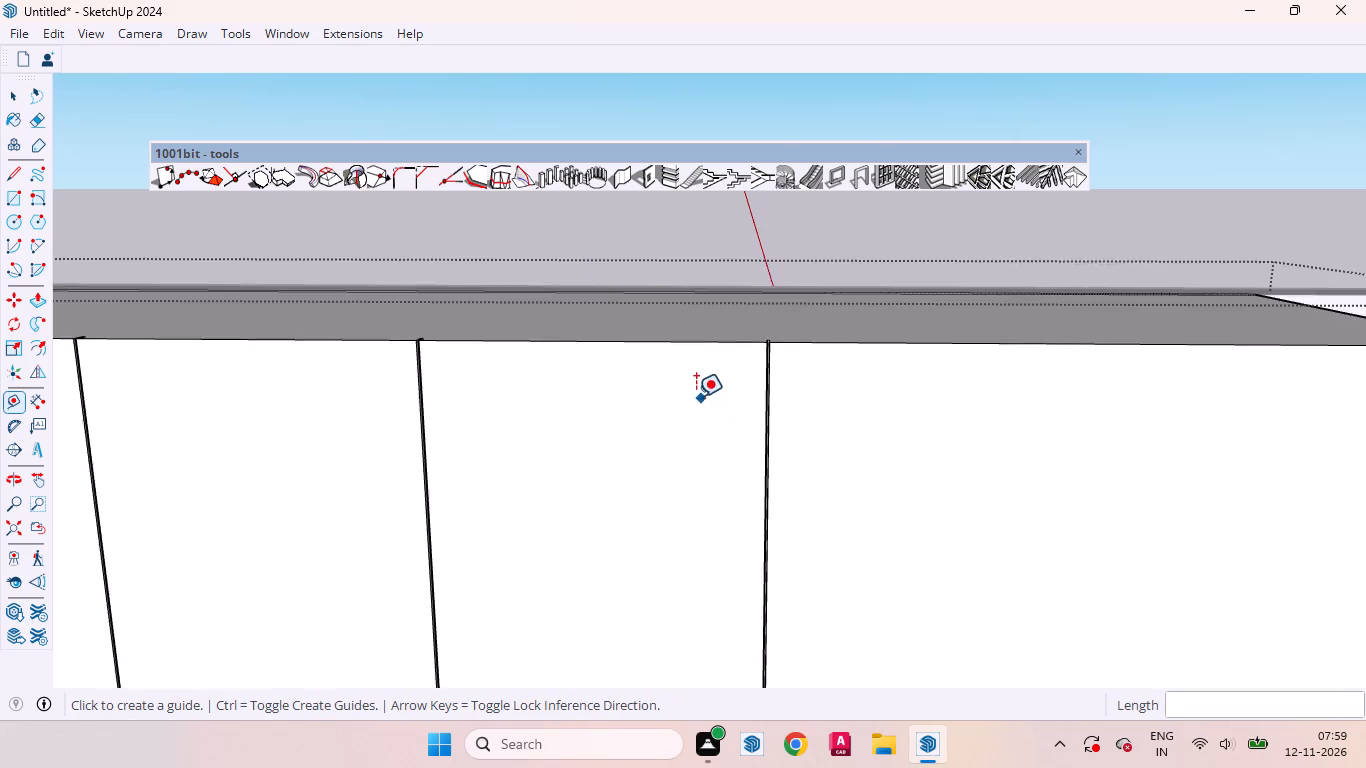
scroll(696, 397, down, 12)
key(space)
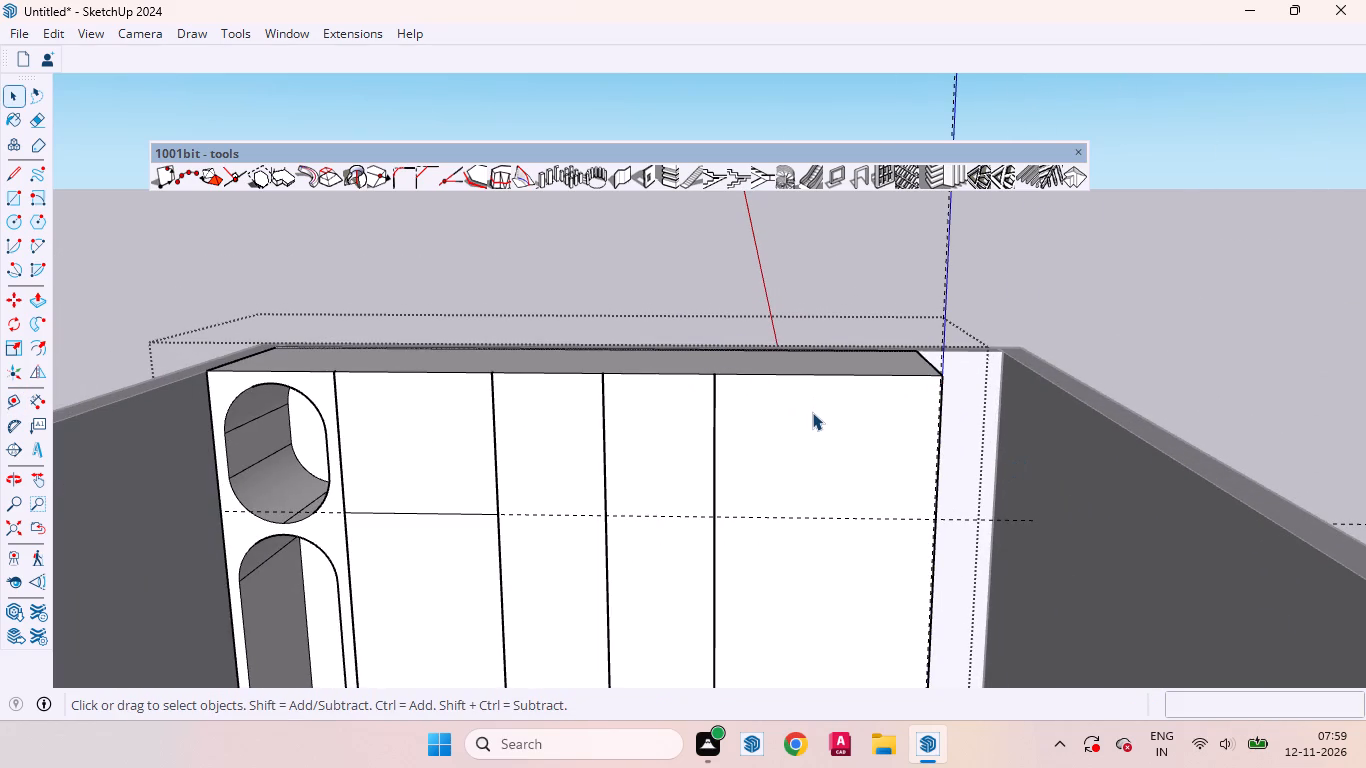
key(apostrophe)
Draw a vertical line from the midpoint of the wide end panel's top edge down to the panel's bottom edge.
key(l)
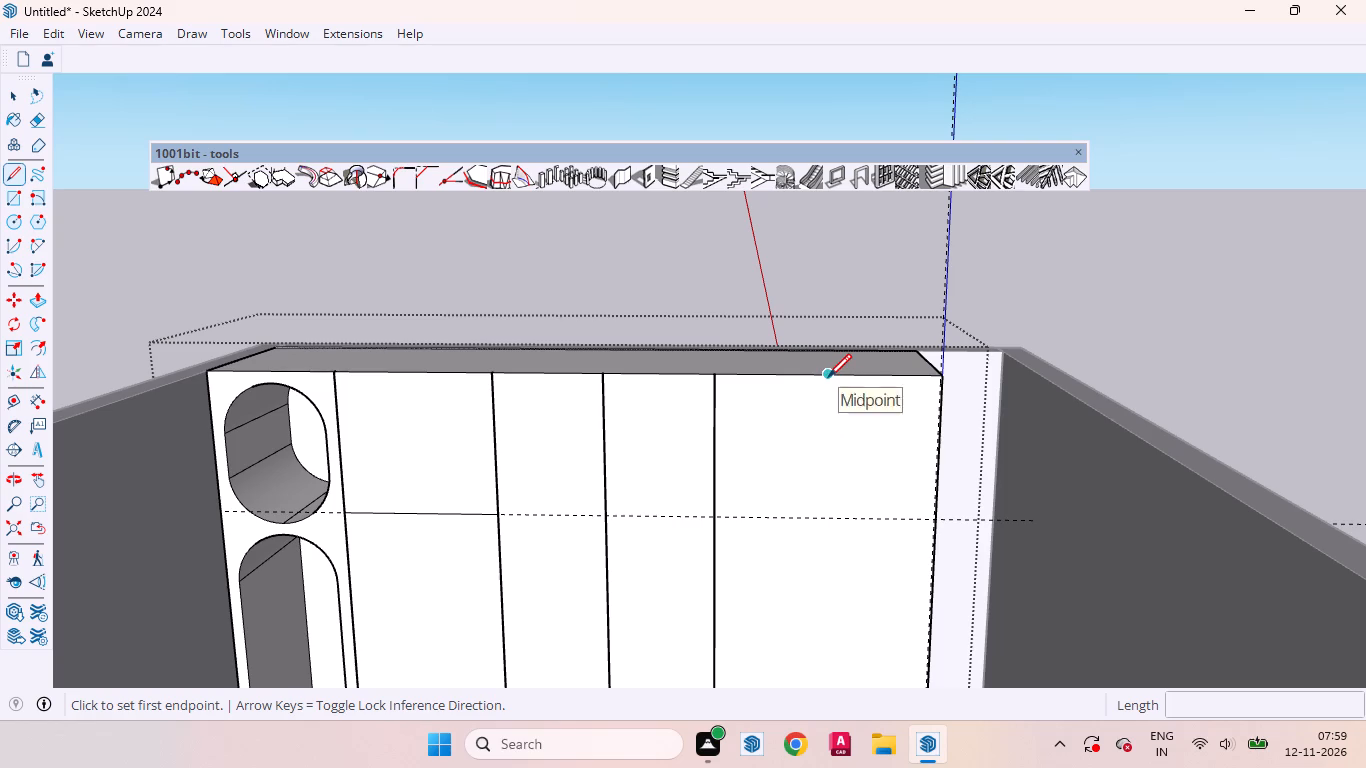
click(828, 377)
scroll(816, 519, down, 14)
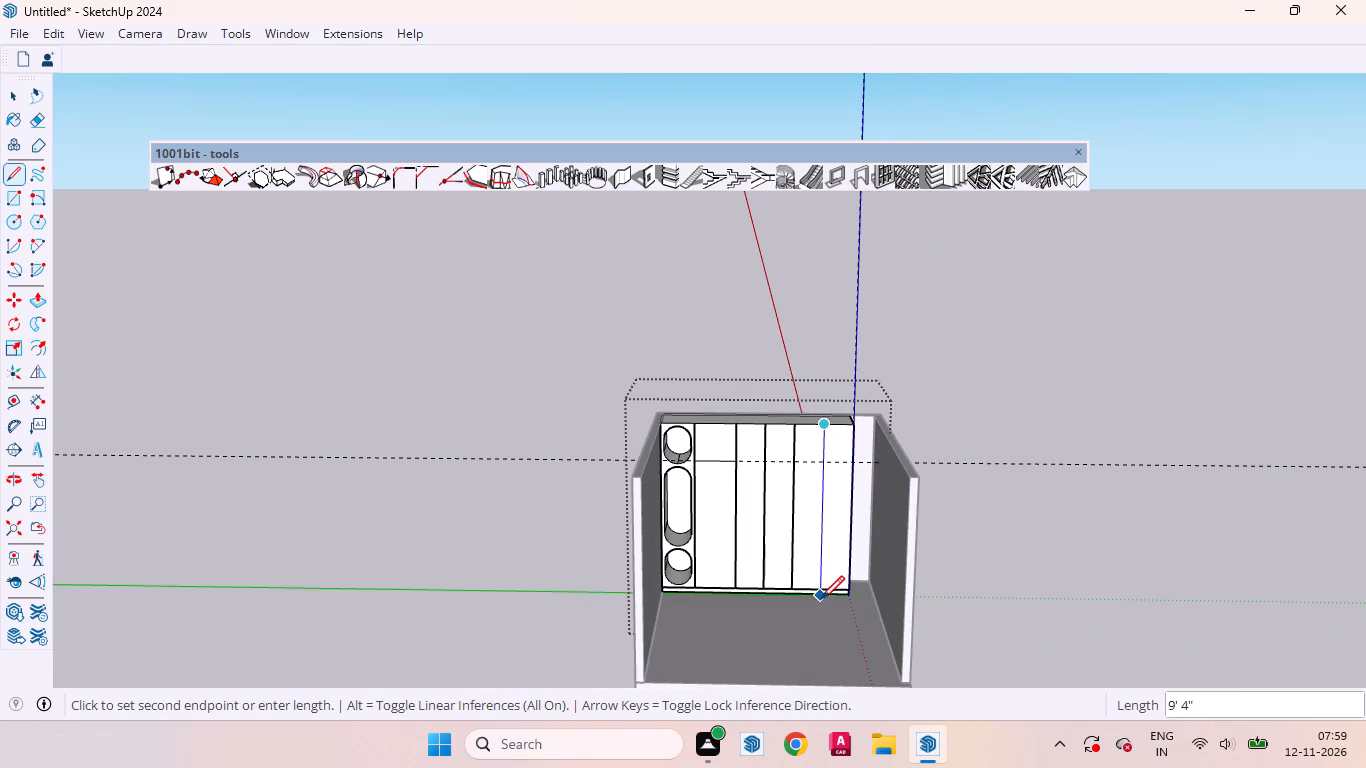
click(822, 588)
key(space)
Copy the new vertical centre line 3 mm sideways to outline a narrow strip in the end panel.
click(815, 524)
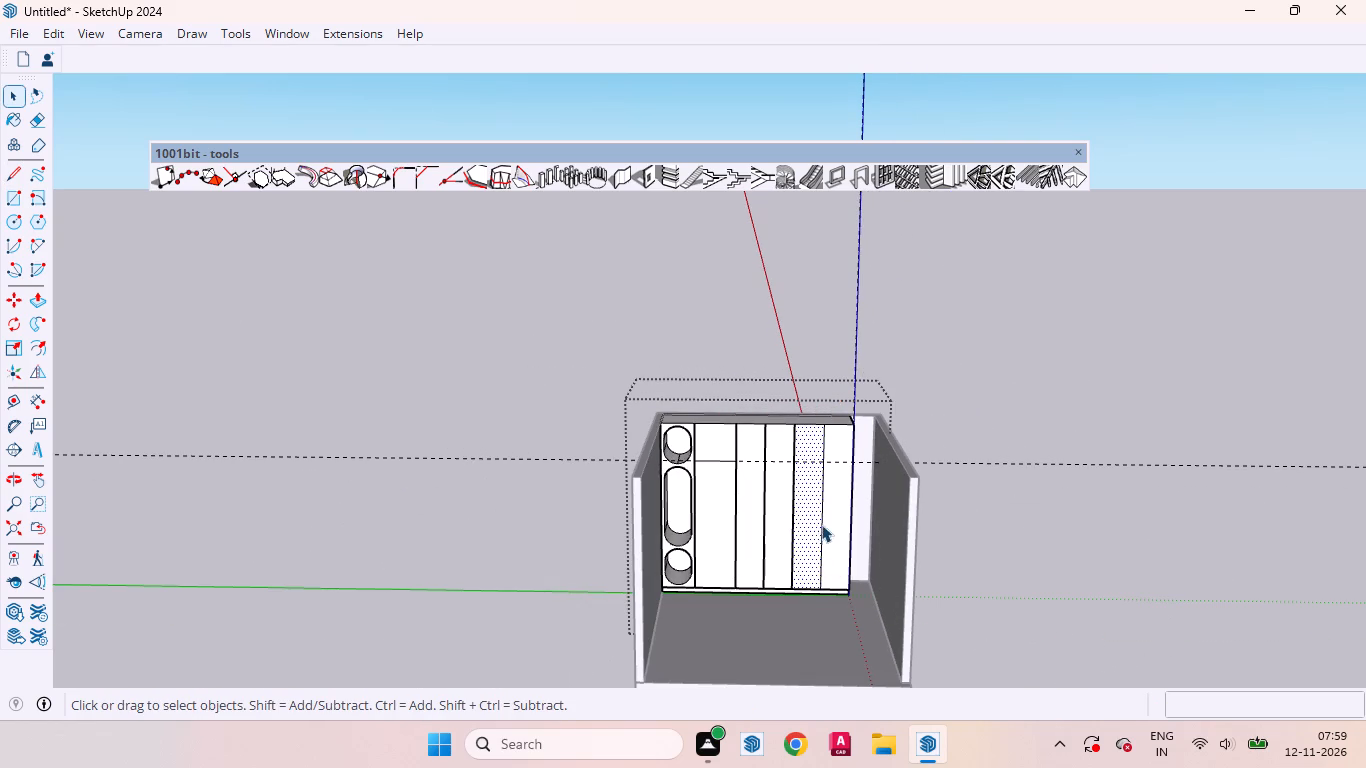
click(847, 524)
scroll(827, 479, up, 19)
scroll(694, 351, up, 4)
click(1032, 413)
scroll(891, 420, down, 18)
key(m)
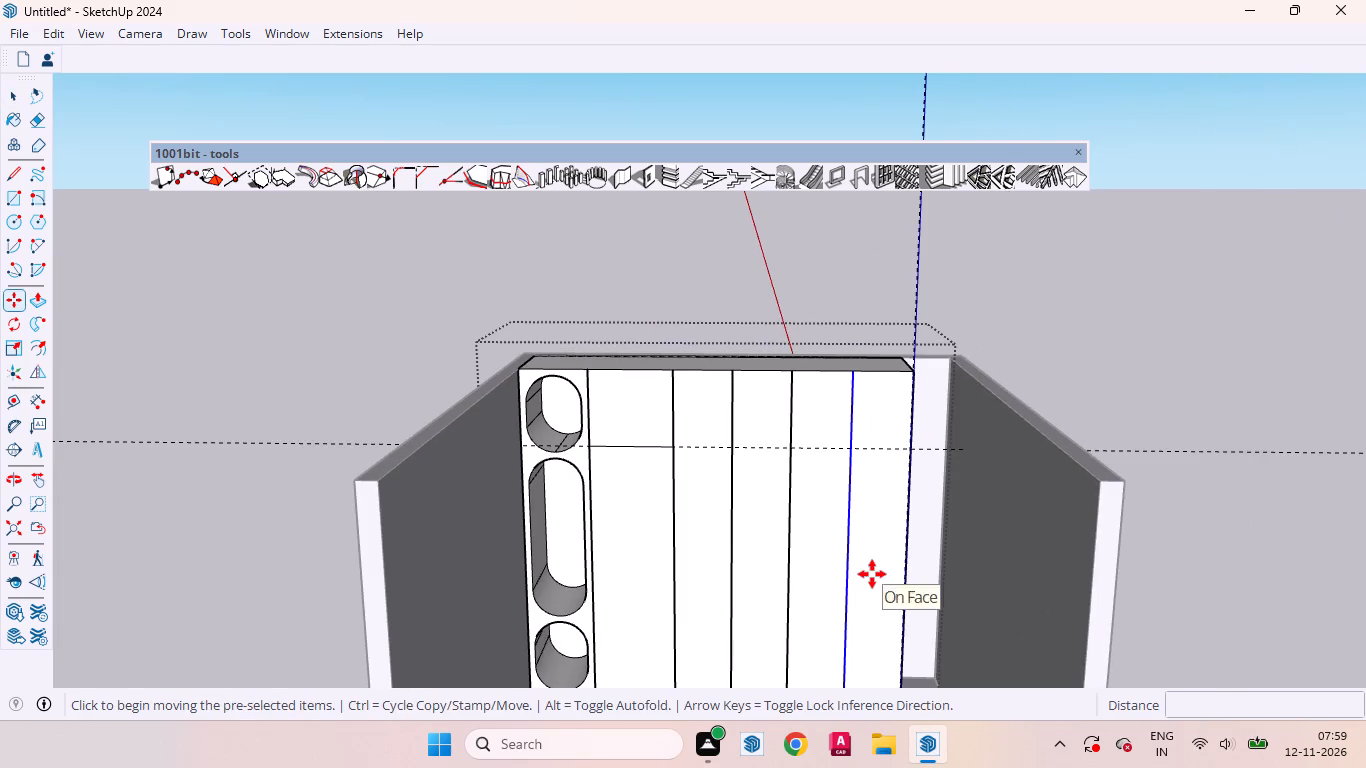
scroll(877, 599, up, 9)
click(858, 577)
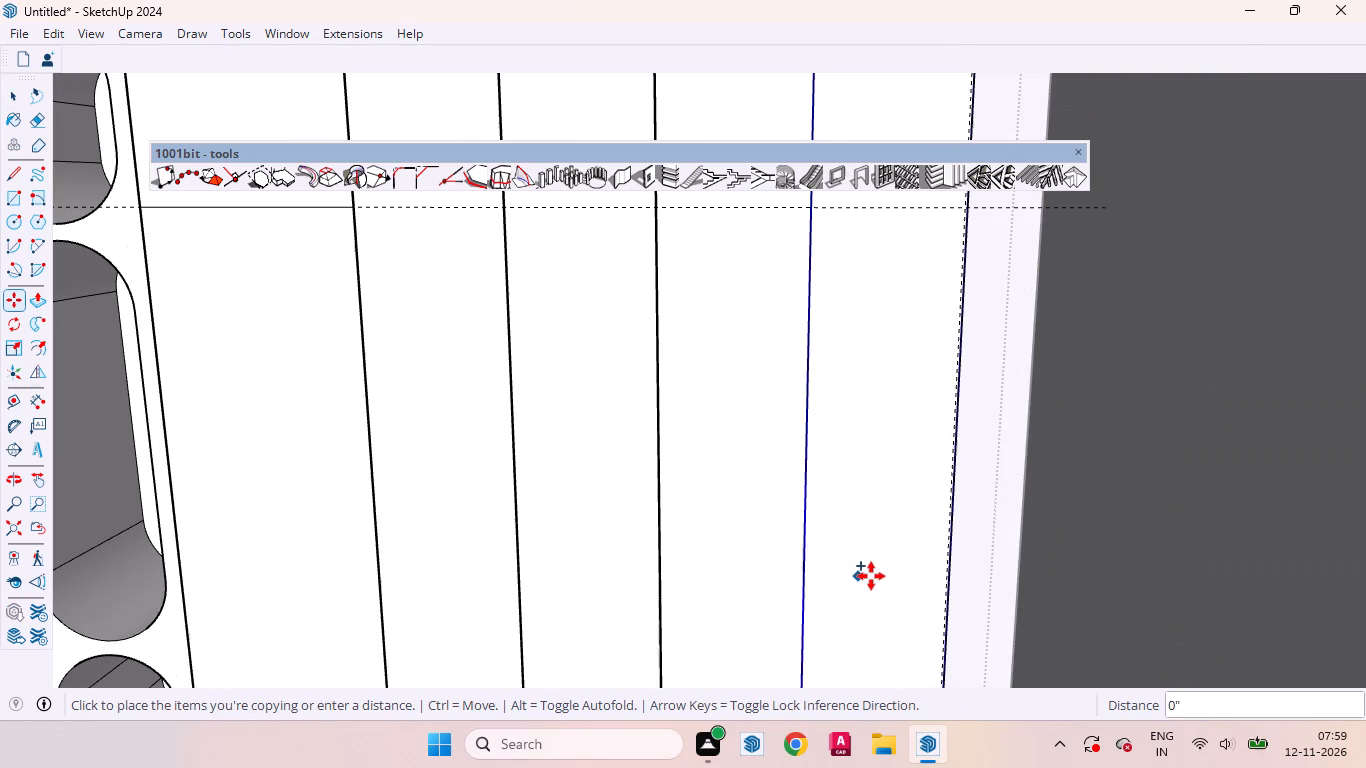
text(3mm)
key(Return)
key(space)
Push the new 3 mm strip 18 mm deep to form a groove dividing the wide end panel into two doors.
scroll(796, 452, up, 9)
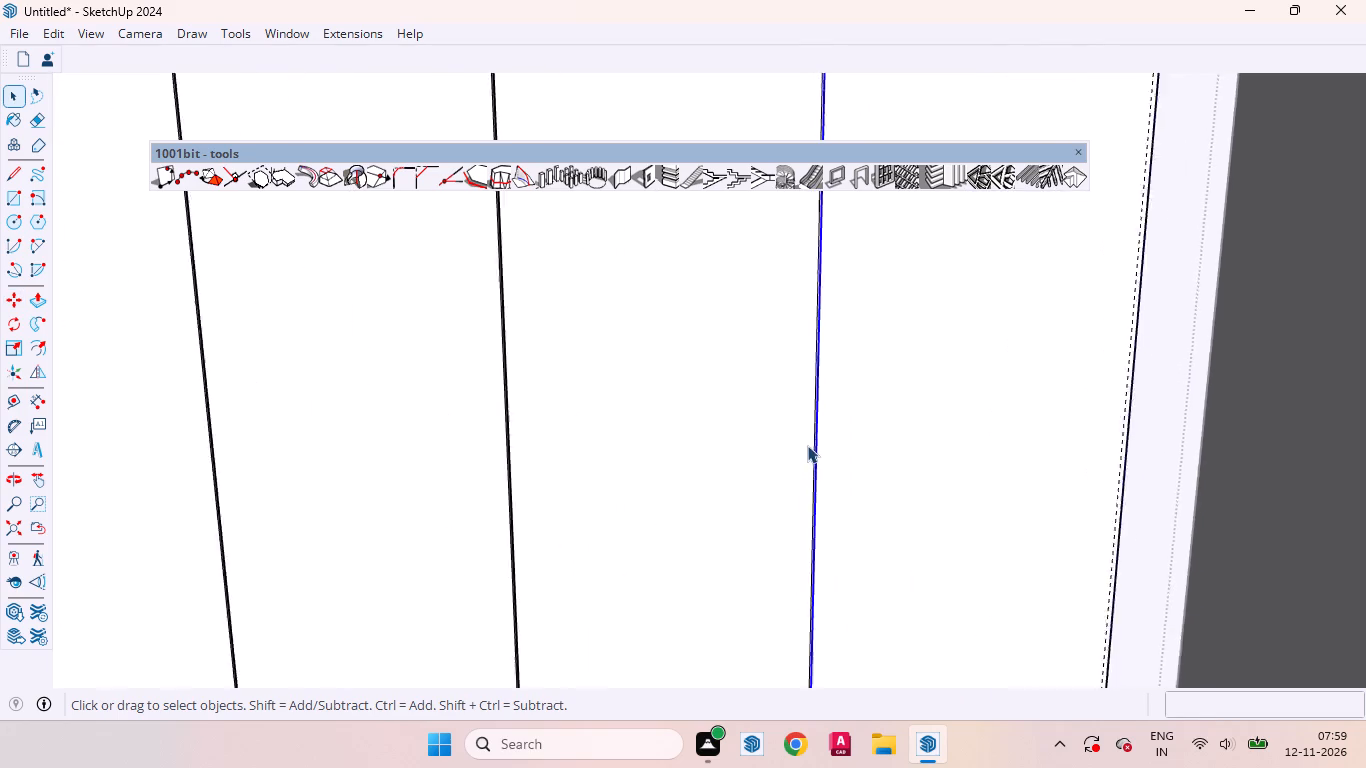
scroll(807, 445, up, 20)
scroll(807, 445, up, 2)
click(832, 434)
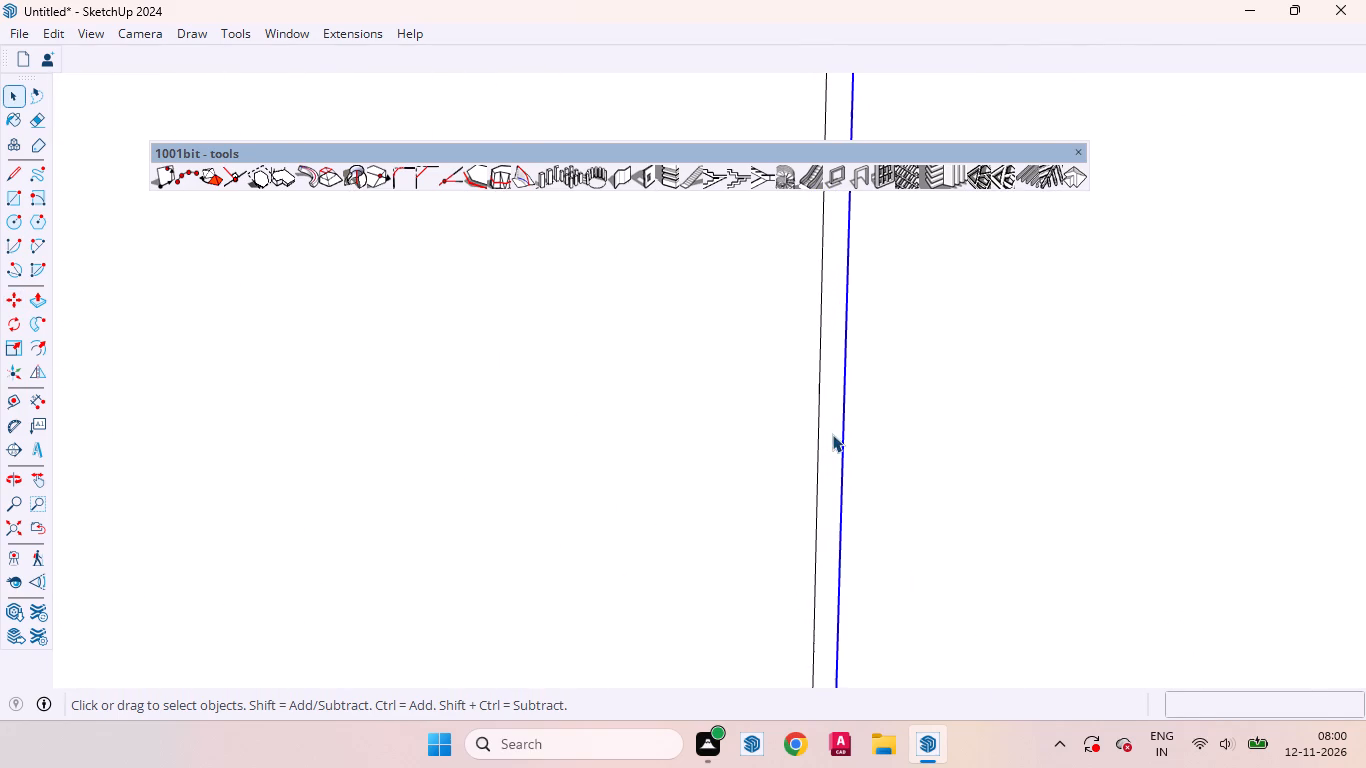
key(p)
double_click(833, 438)
key(space)
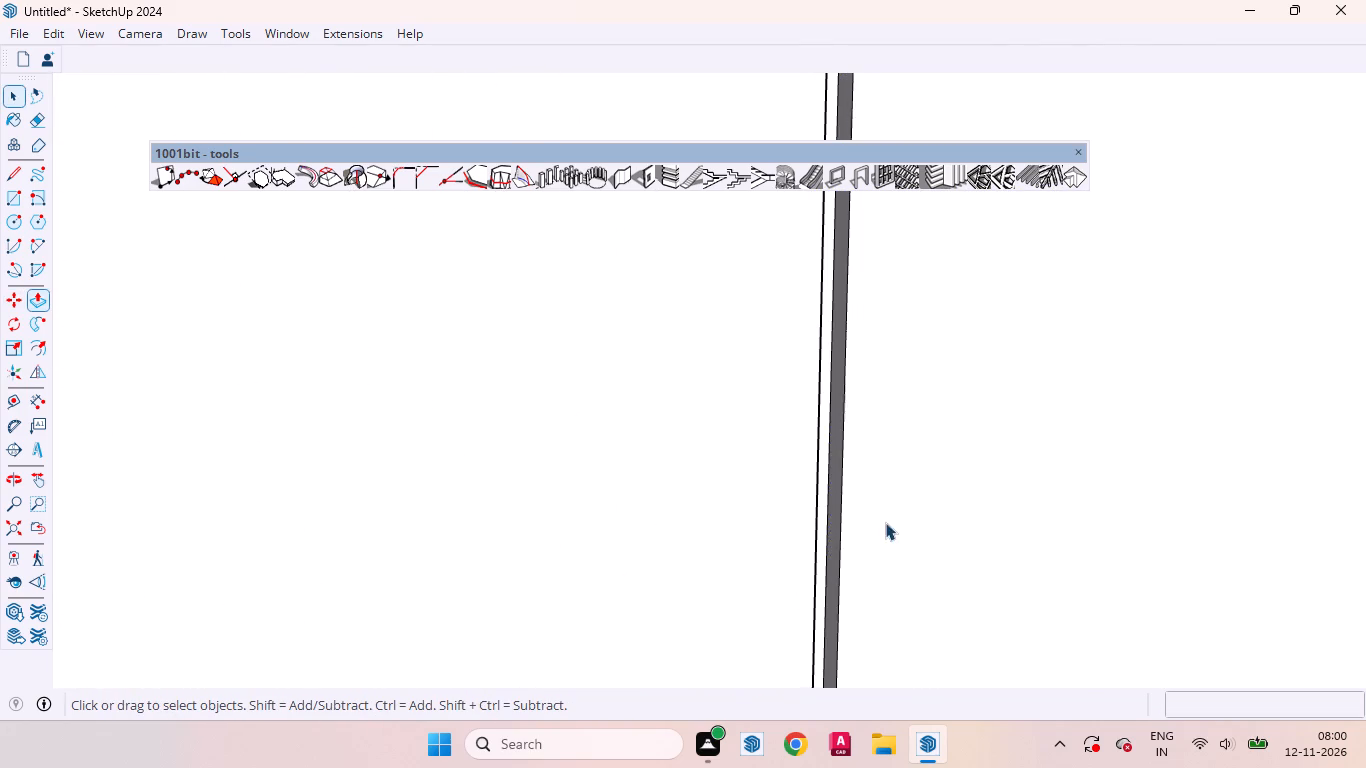
Push the two door faces farthest from the niches 18 mm inward with a new starting face, keeping the original fronts.
scroll(912, 526, down, 20)
scroll(912, 526, down, 13)
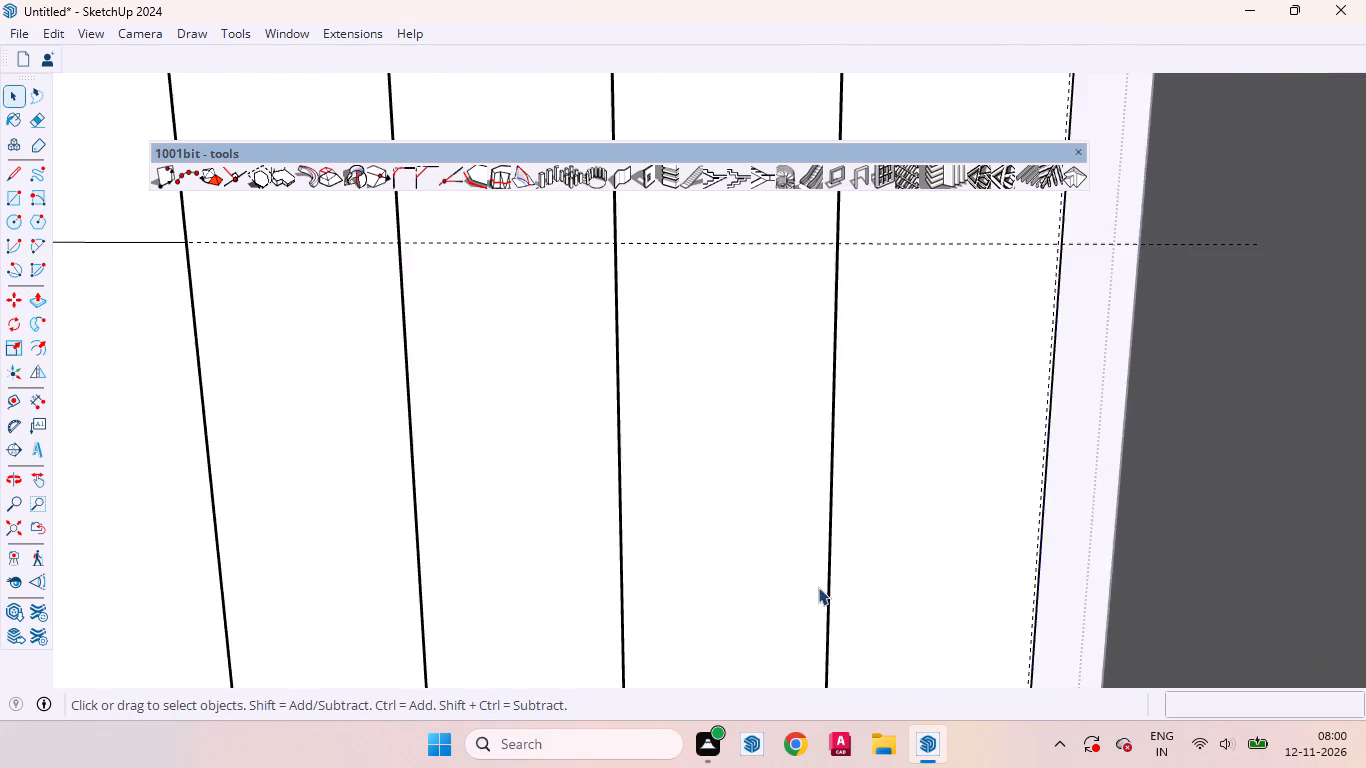
scroll(818, 587, down, 14)
middle_drag(814, 533, 1255, 661)
scroll(811, 381, up, 2)
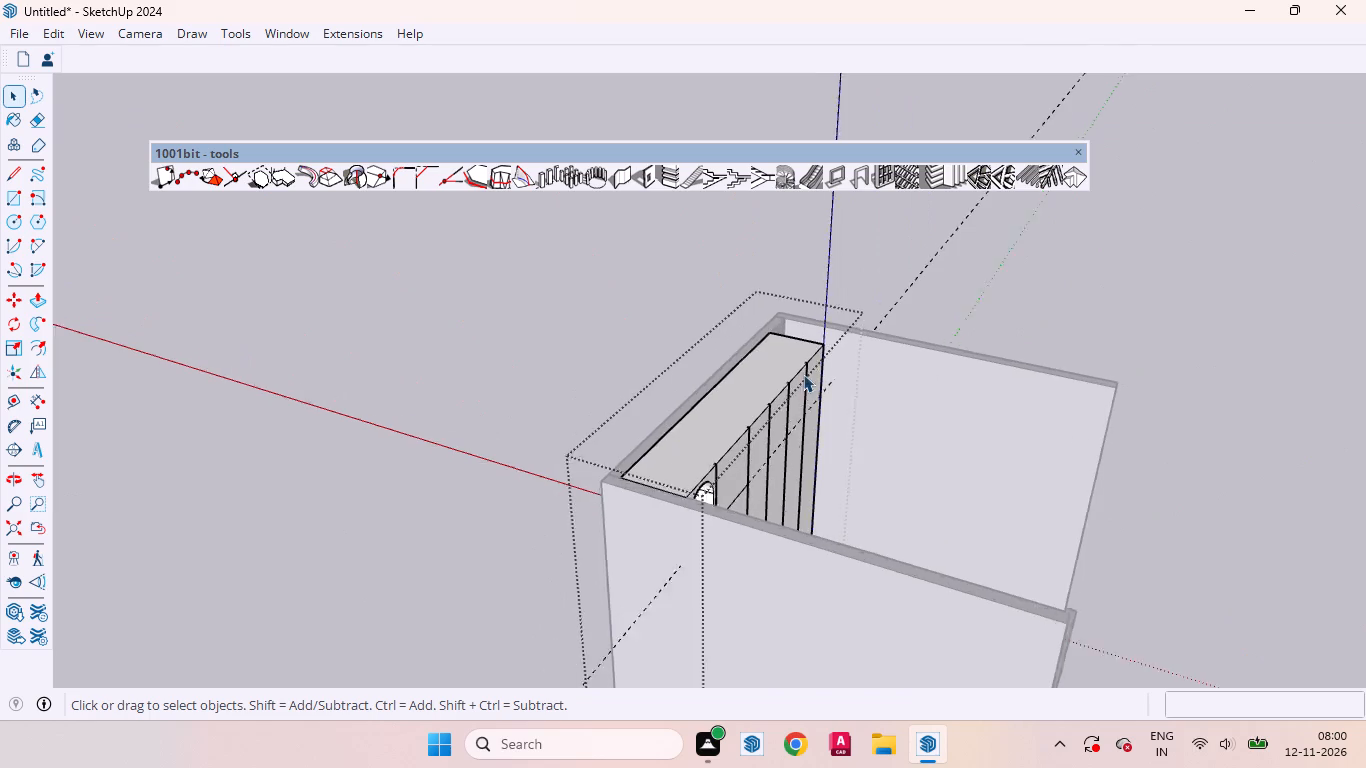
scroll(803, 374, up, 17)
click(828, 383)
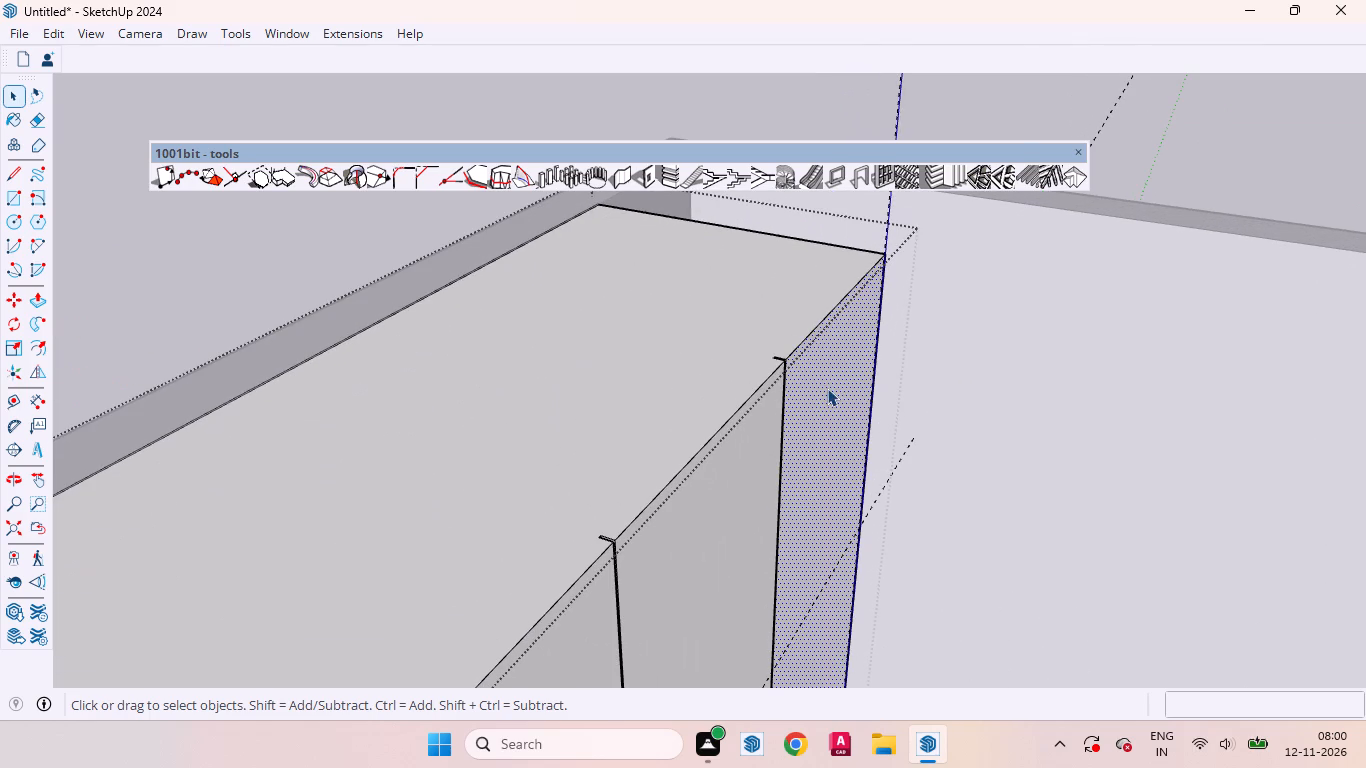
key(p)
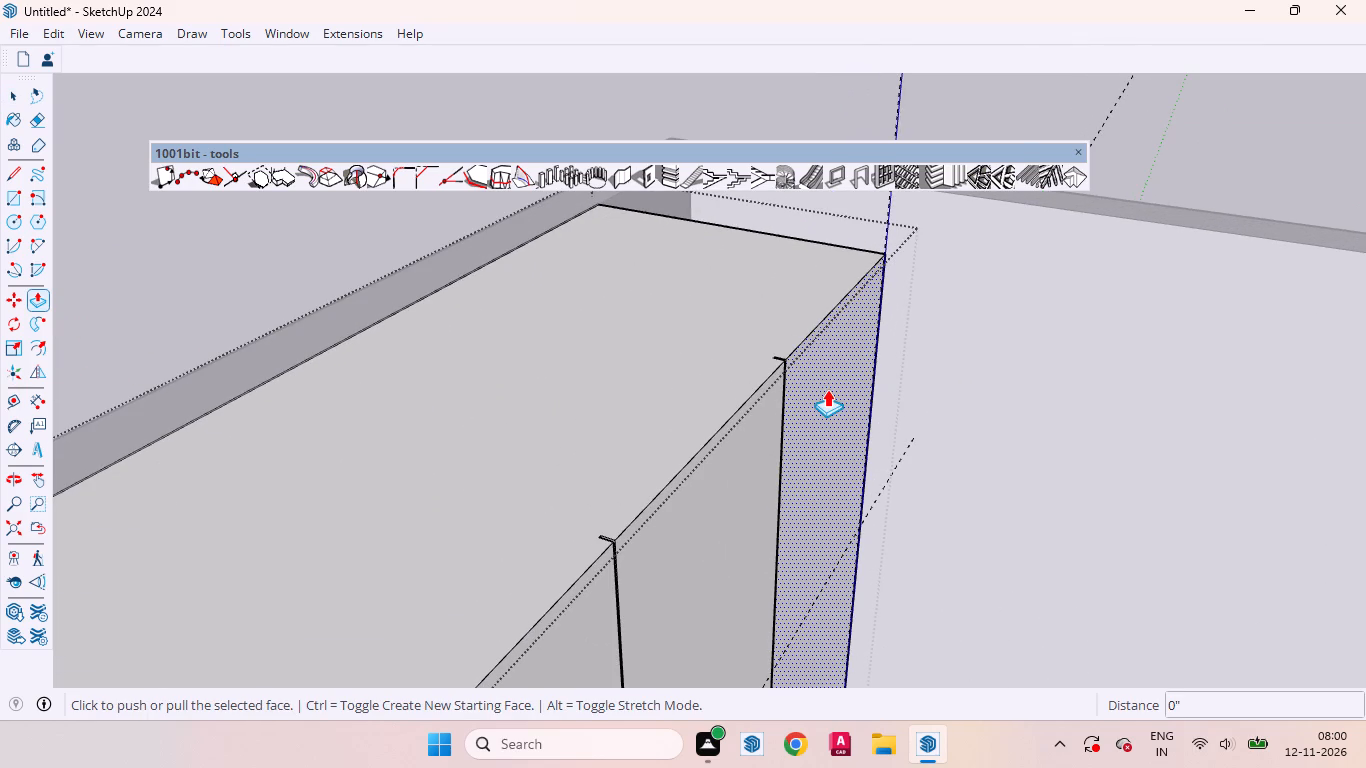
double_click(827, 391)
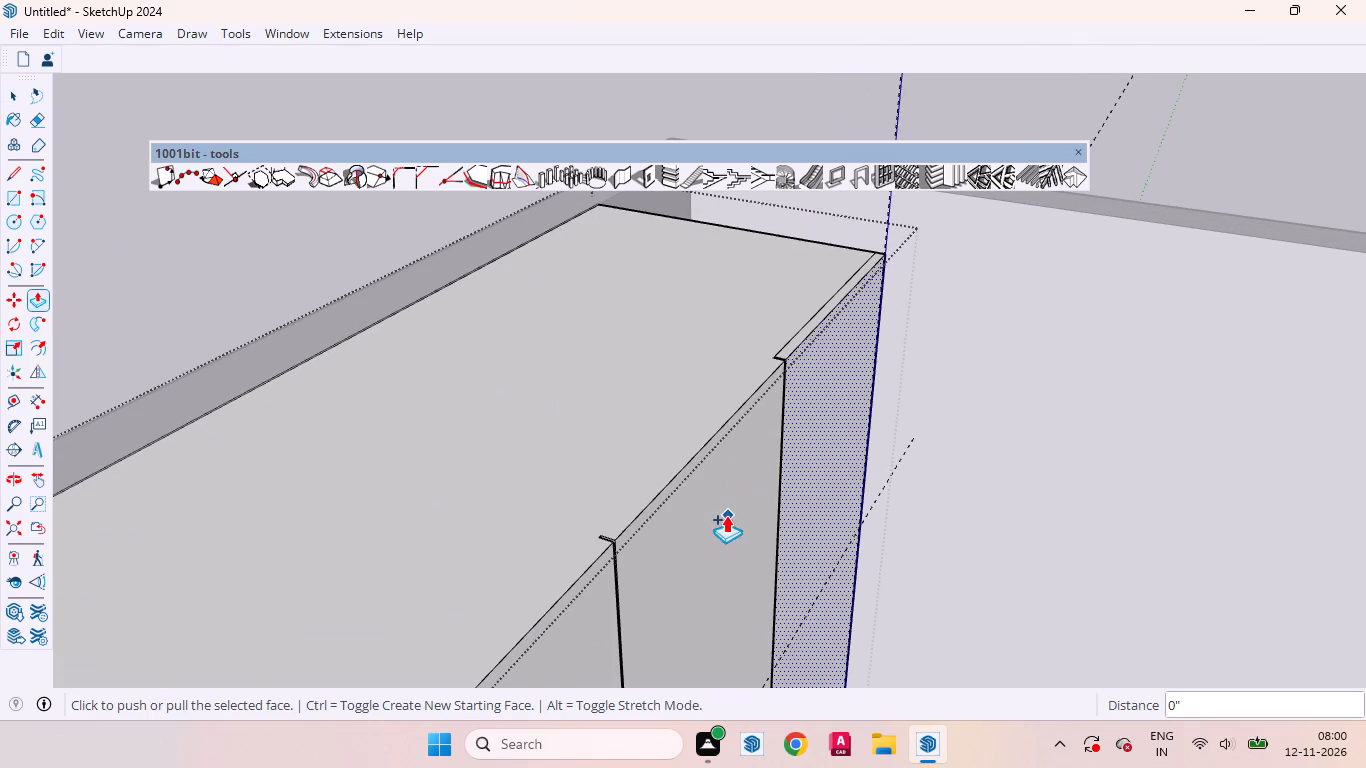
key(space)
click(726, 508)
key(p)
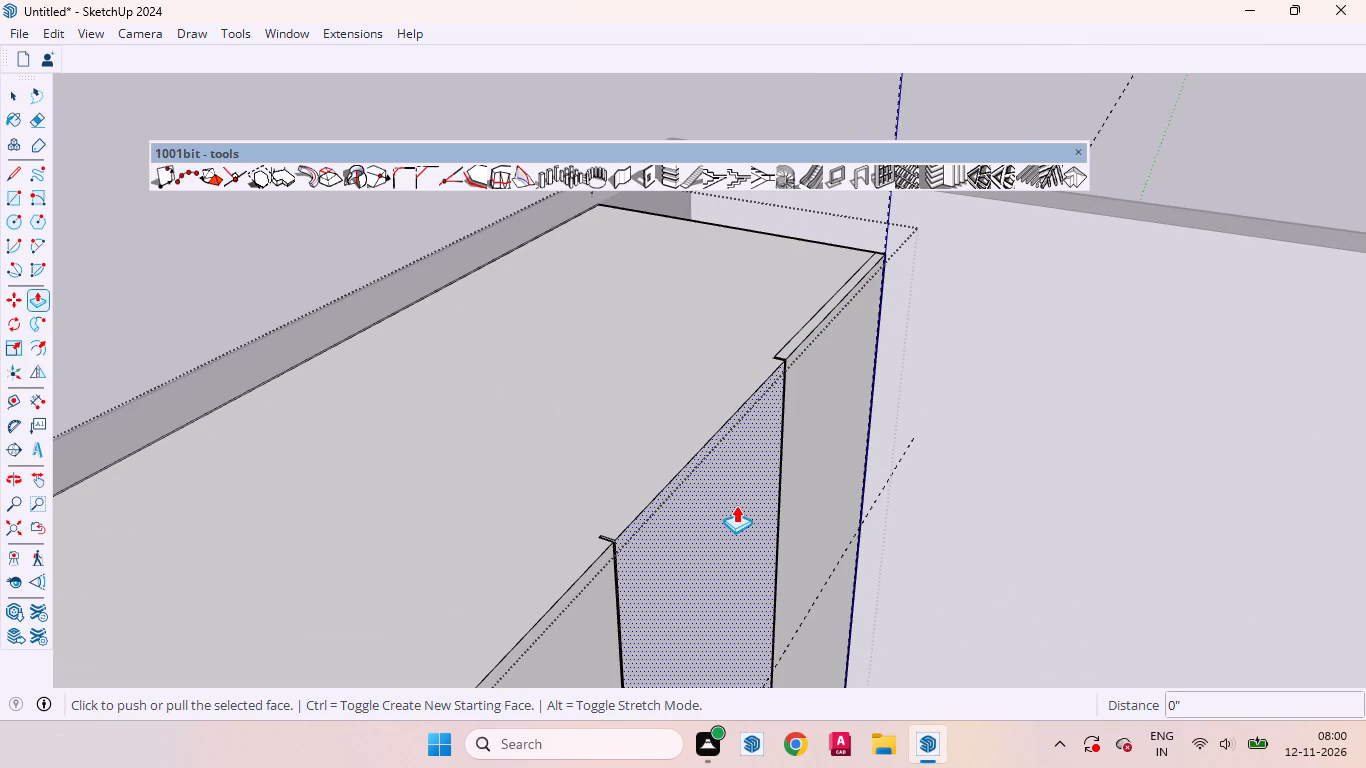
double_click(736, 505)
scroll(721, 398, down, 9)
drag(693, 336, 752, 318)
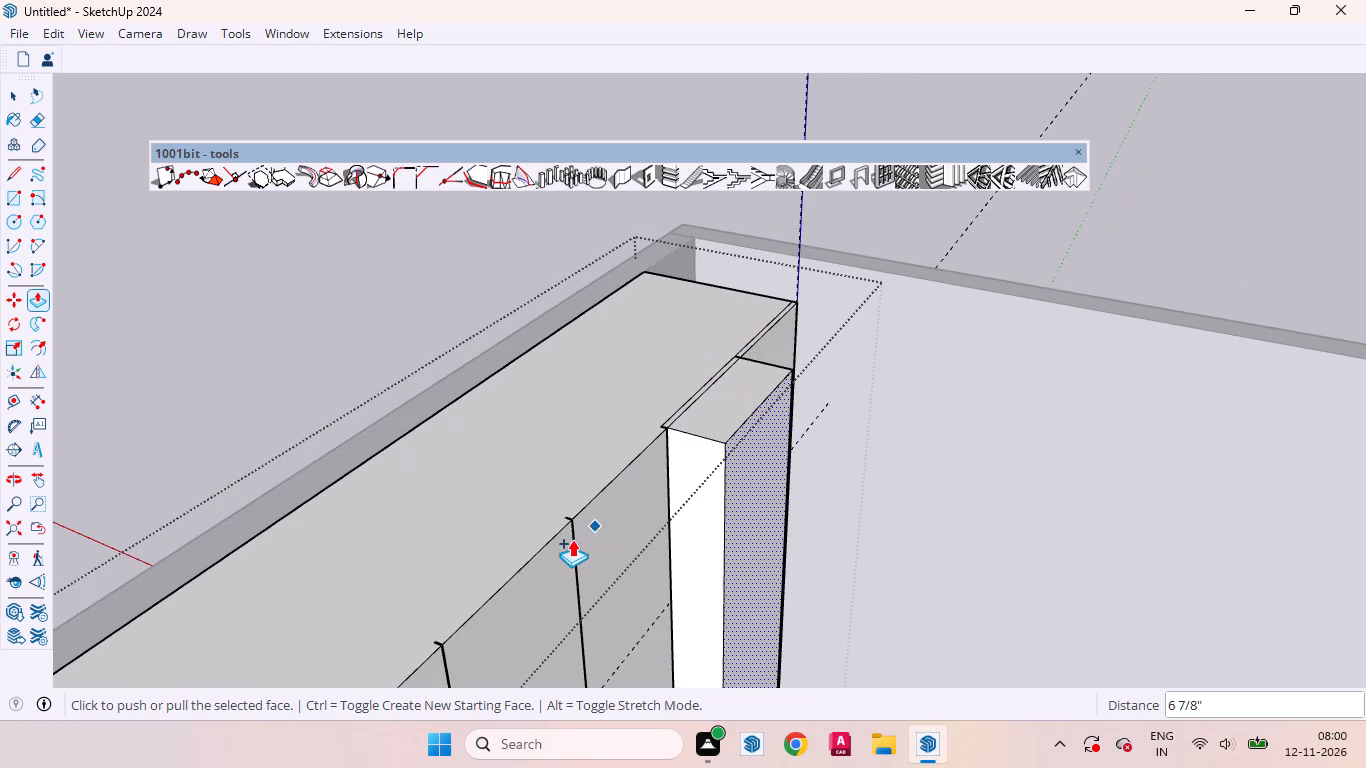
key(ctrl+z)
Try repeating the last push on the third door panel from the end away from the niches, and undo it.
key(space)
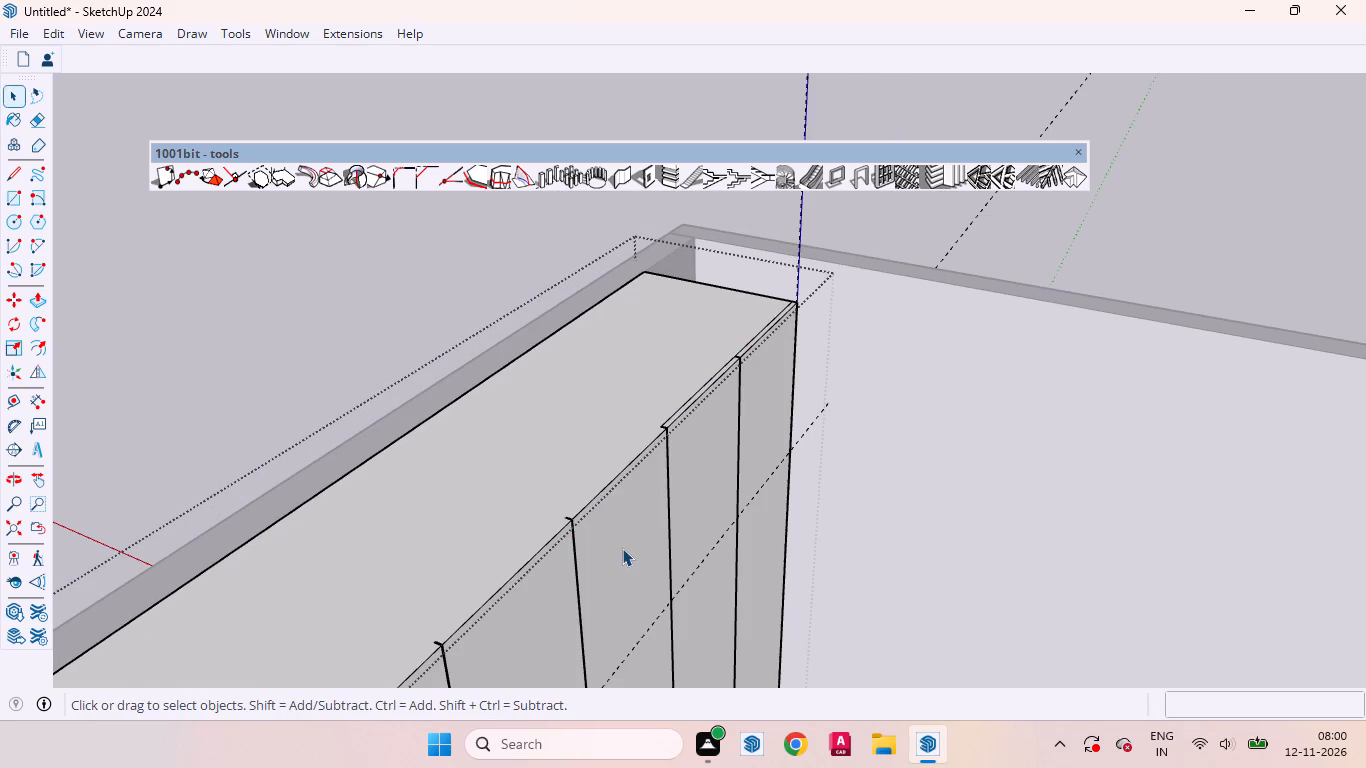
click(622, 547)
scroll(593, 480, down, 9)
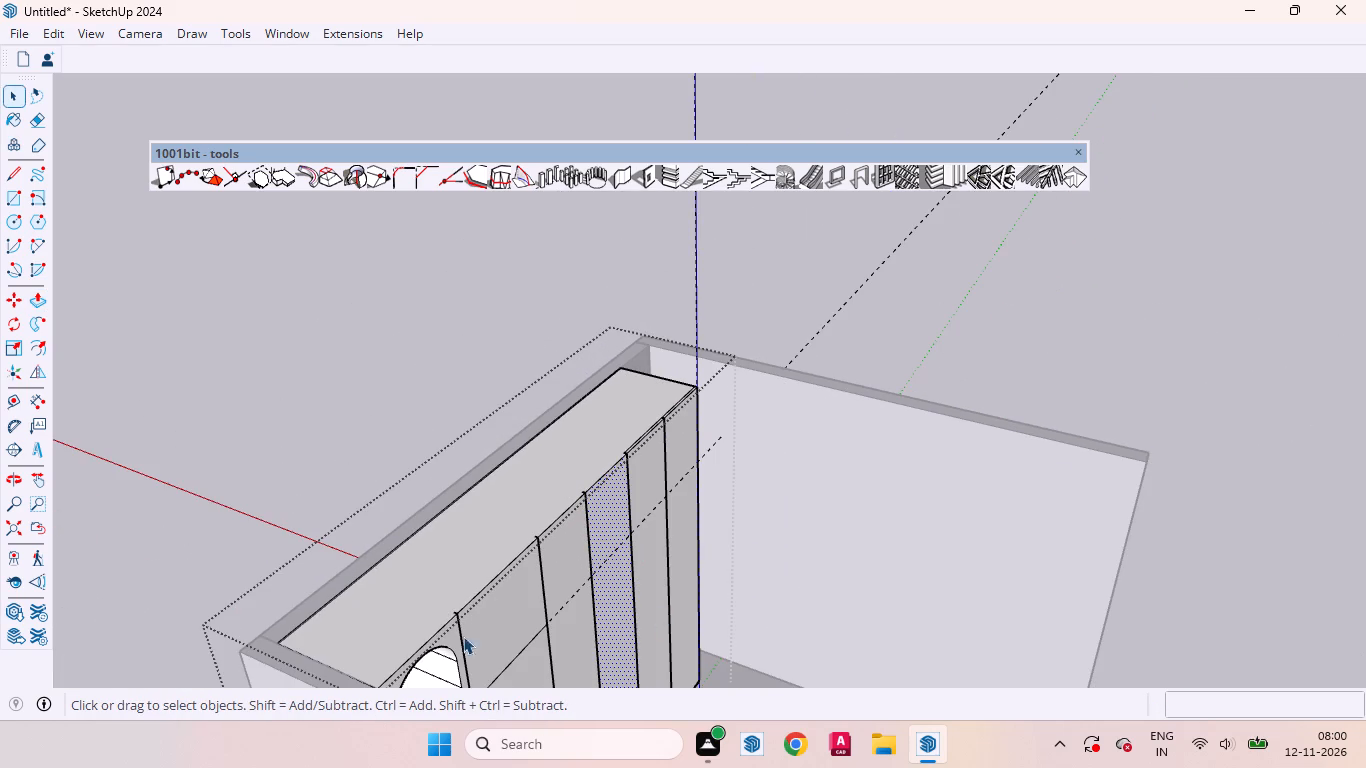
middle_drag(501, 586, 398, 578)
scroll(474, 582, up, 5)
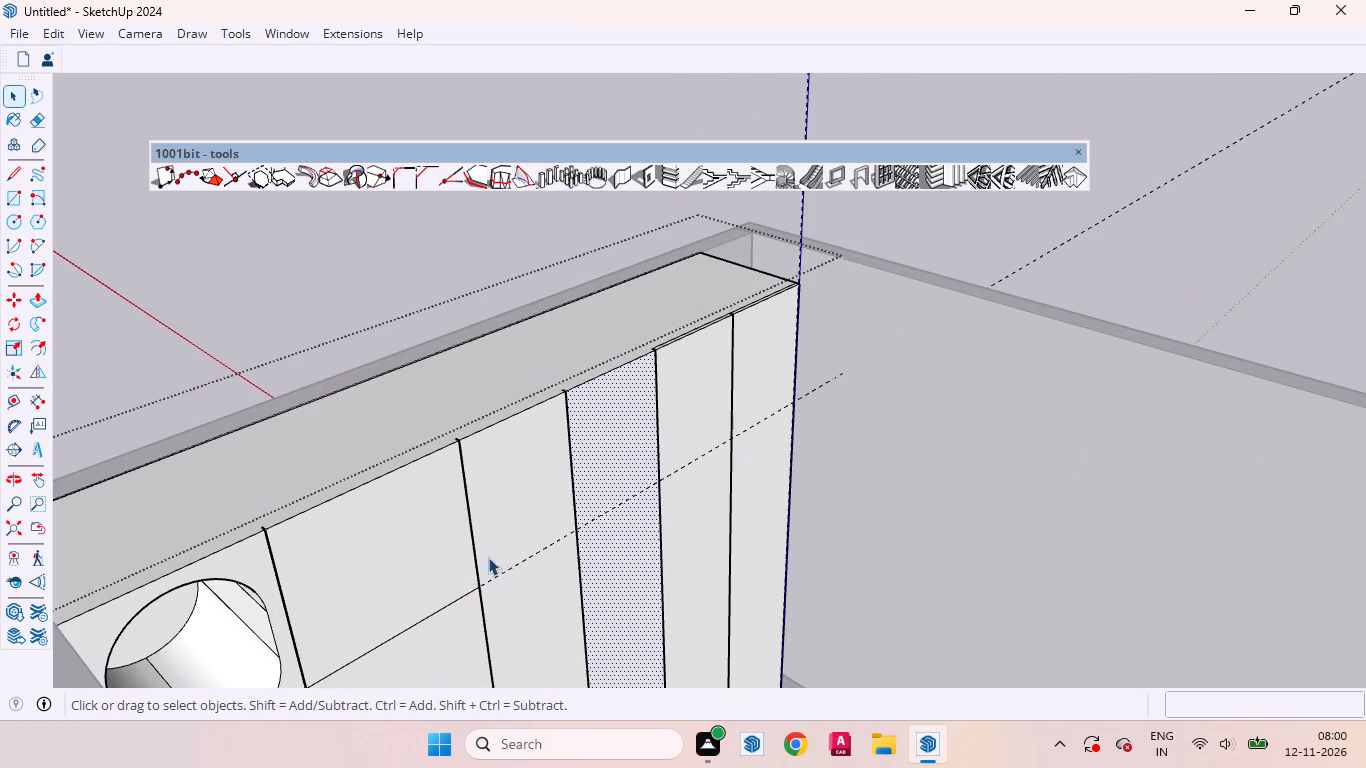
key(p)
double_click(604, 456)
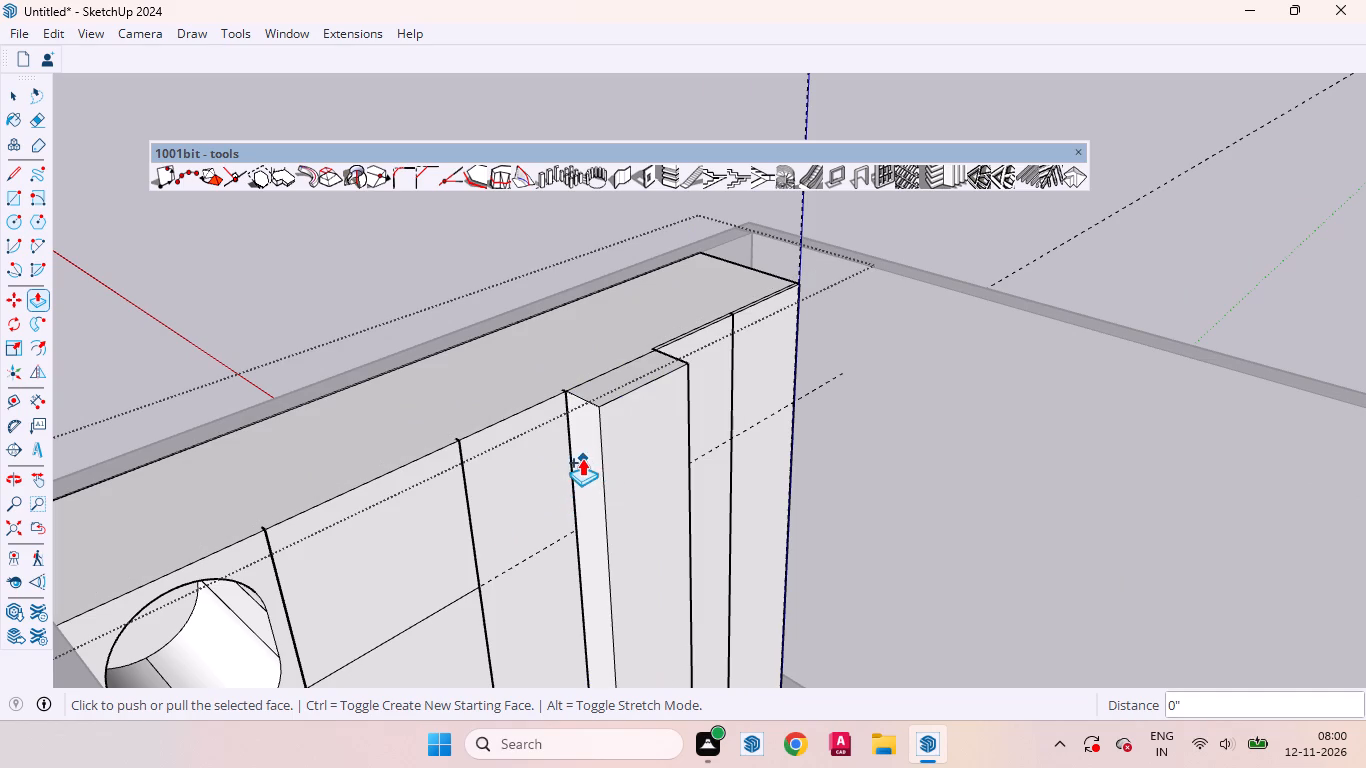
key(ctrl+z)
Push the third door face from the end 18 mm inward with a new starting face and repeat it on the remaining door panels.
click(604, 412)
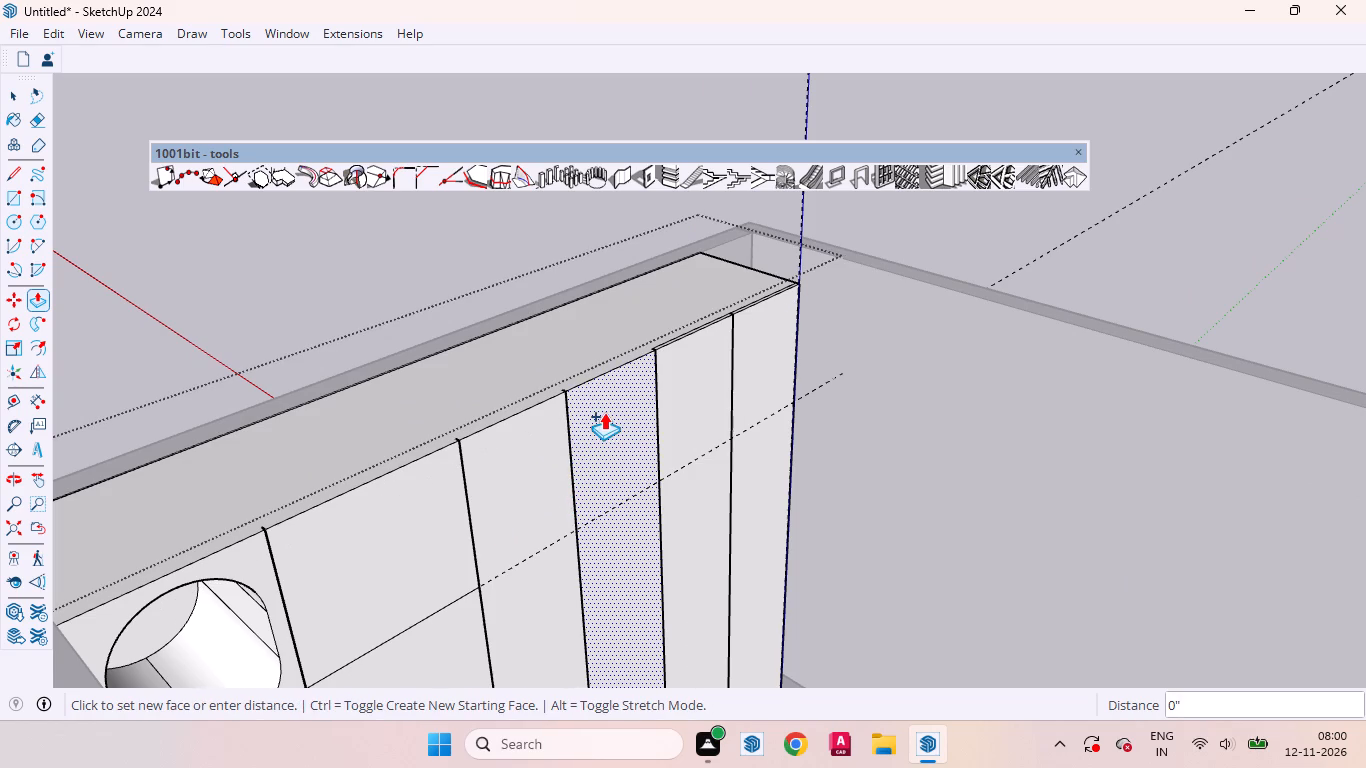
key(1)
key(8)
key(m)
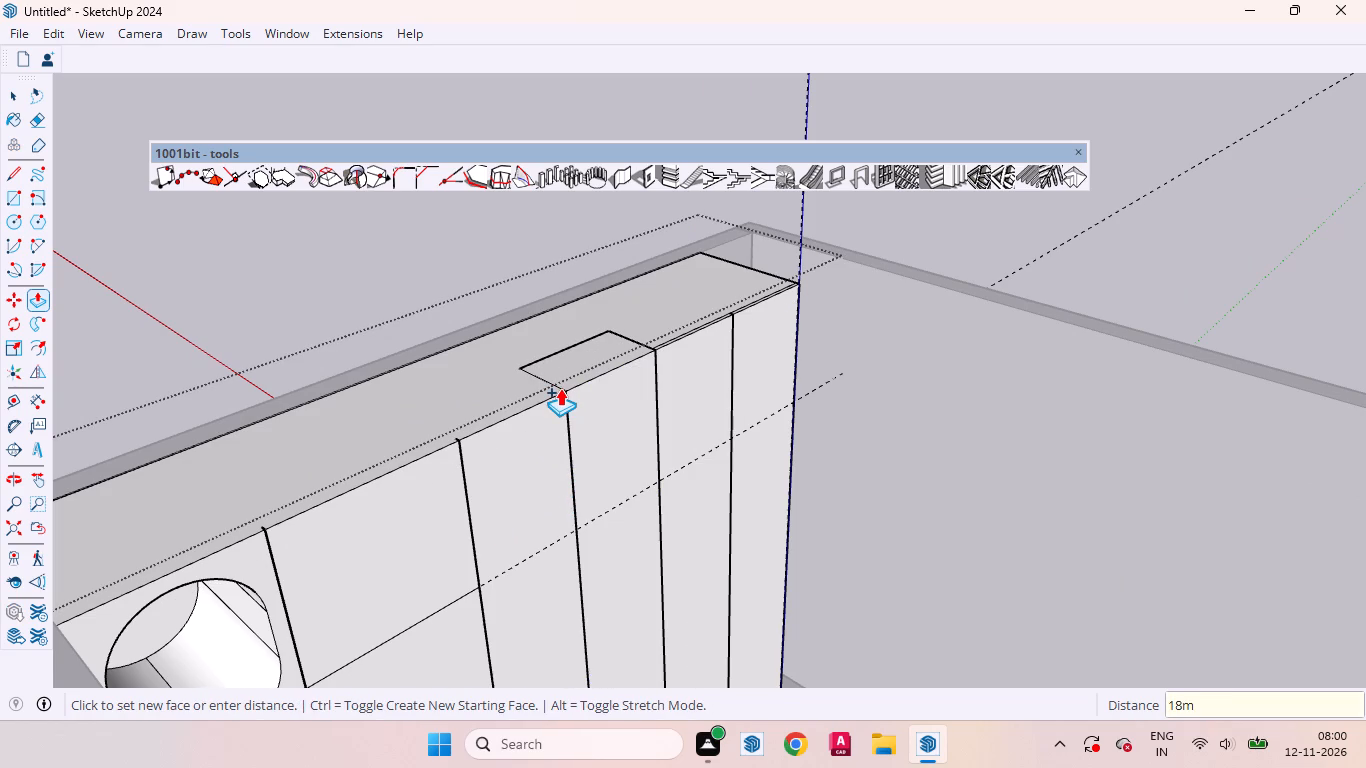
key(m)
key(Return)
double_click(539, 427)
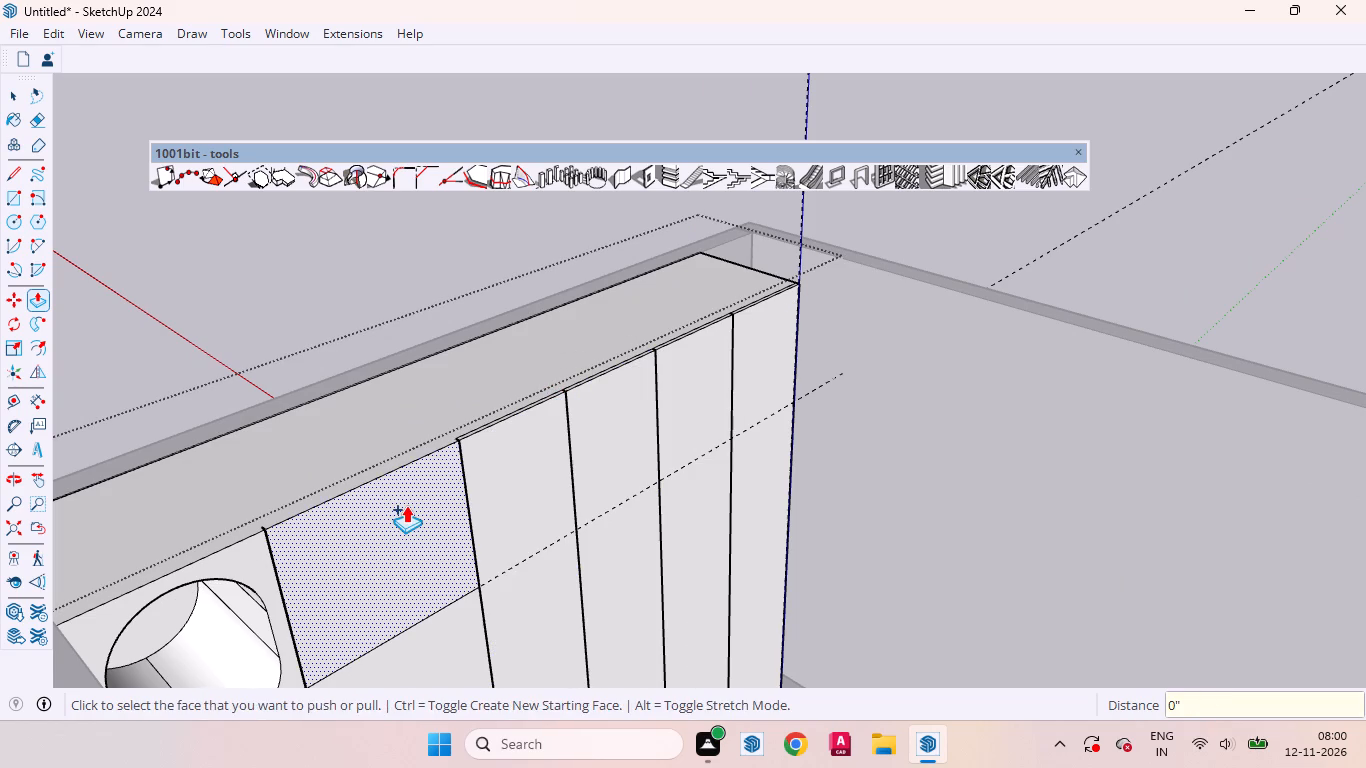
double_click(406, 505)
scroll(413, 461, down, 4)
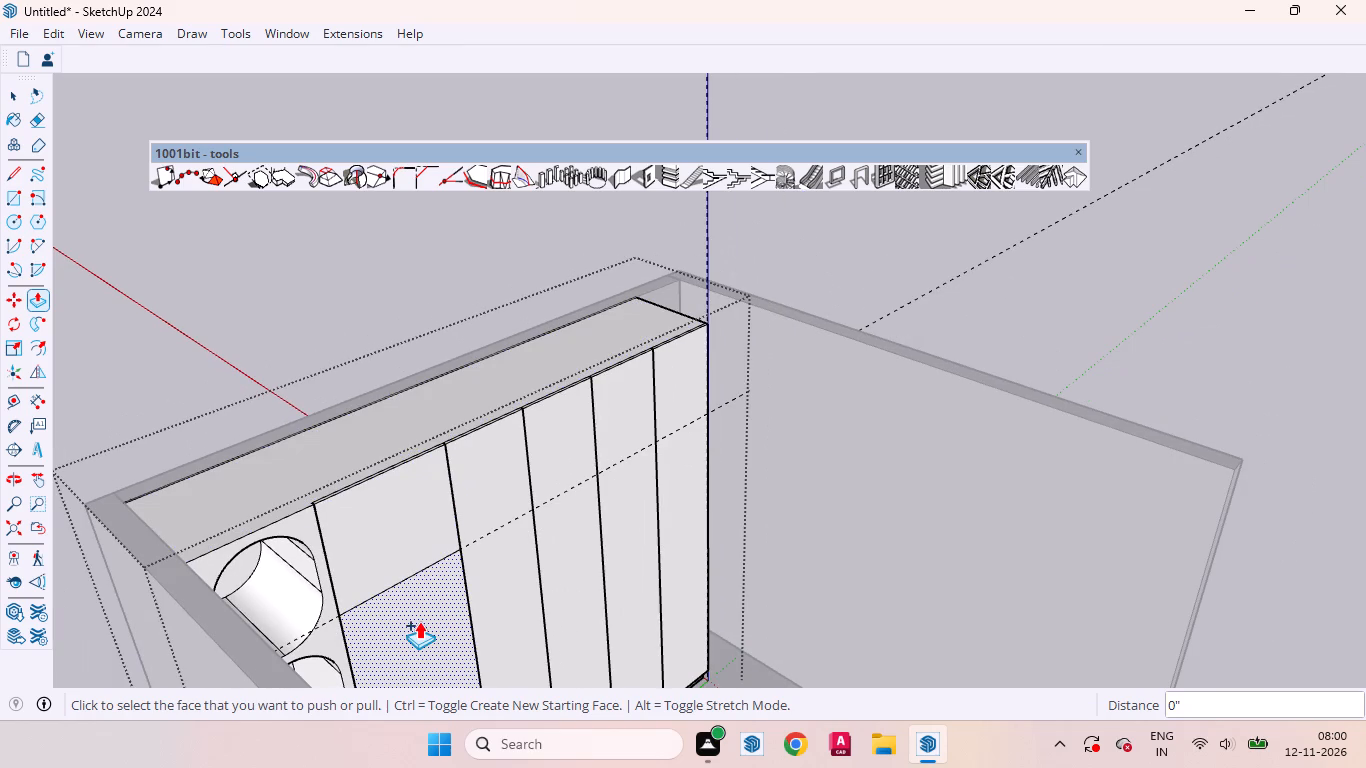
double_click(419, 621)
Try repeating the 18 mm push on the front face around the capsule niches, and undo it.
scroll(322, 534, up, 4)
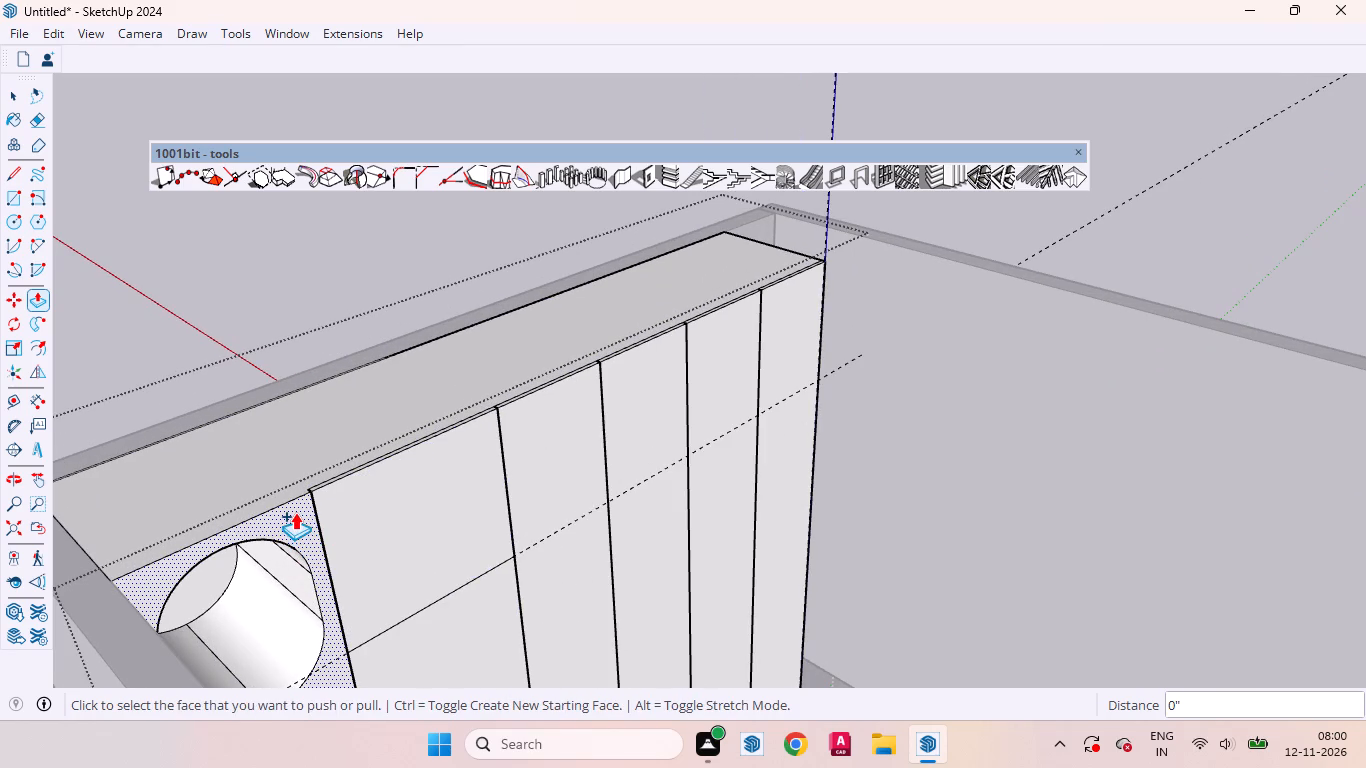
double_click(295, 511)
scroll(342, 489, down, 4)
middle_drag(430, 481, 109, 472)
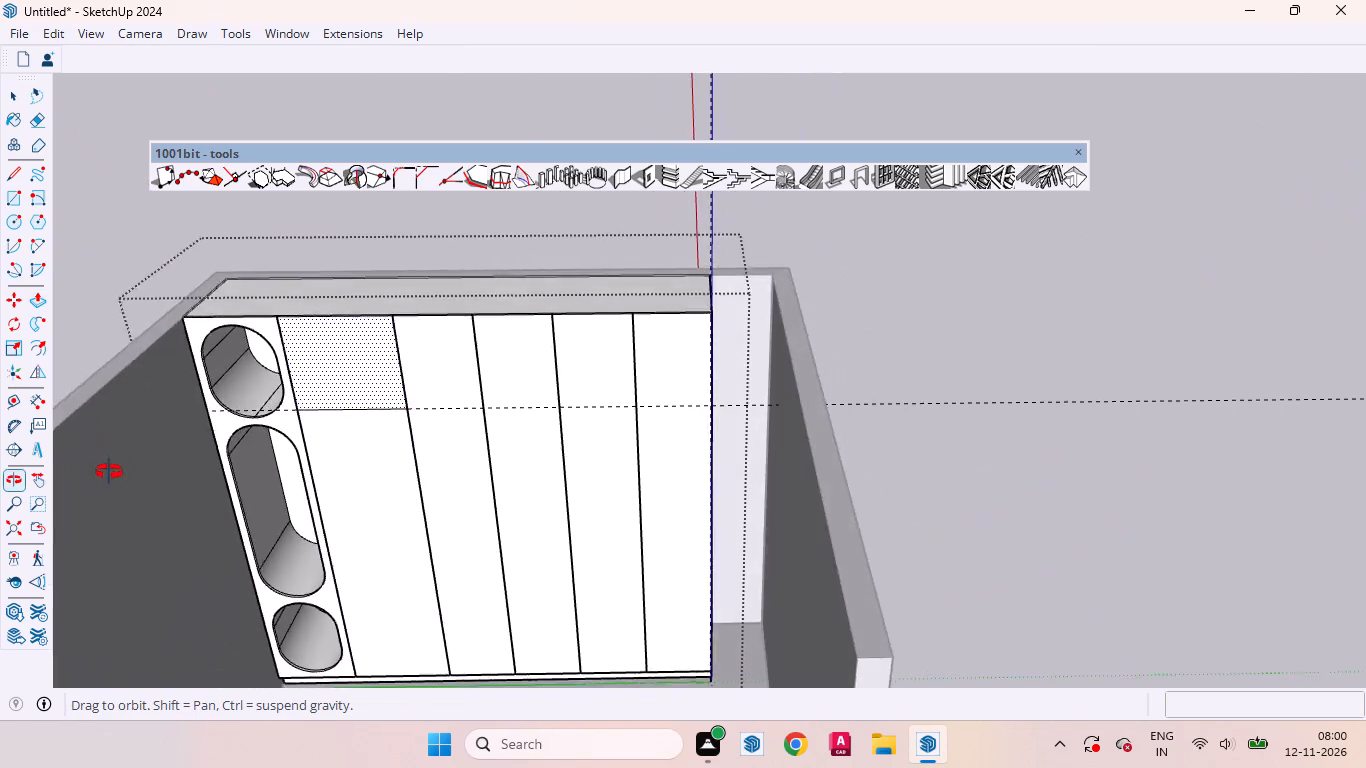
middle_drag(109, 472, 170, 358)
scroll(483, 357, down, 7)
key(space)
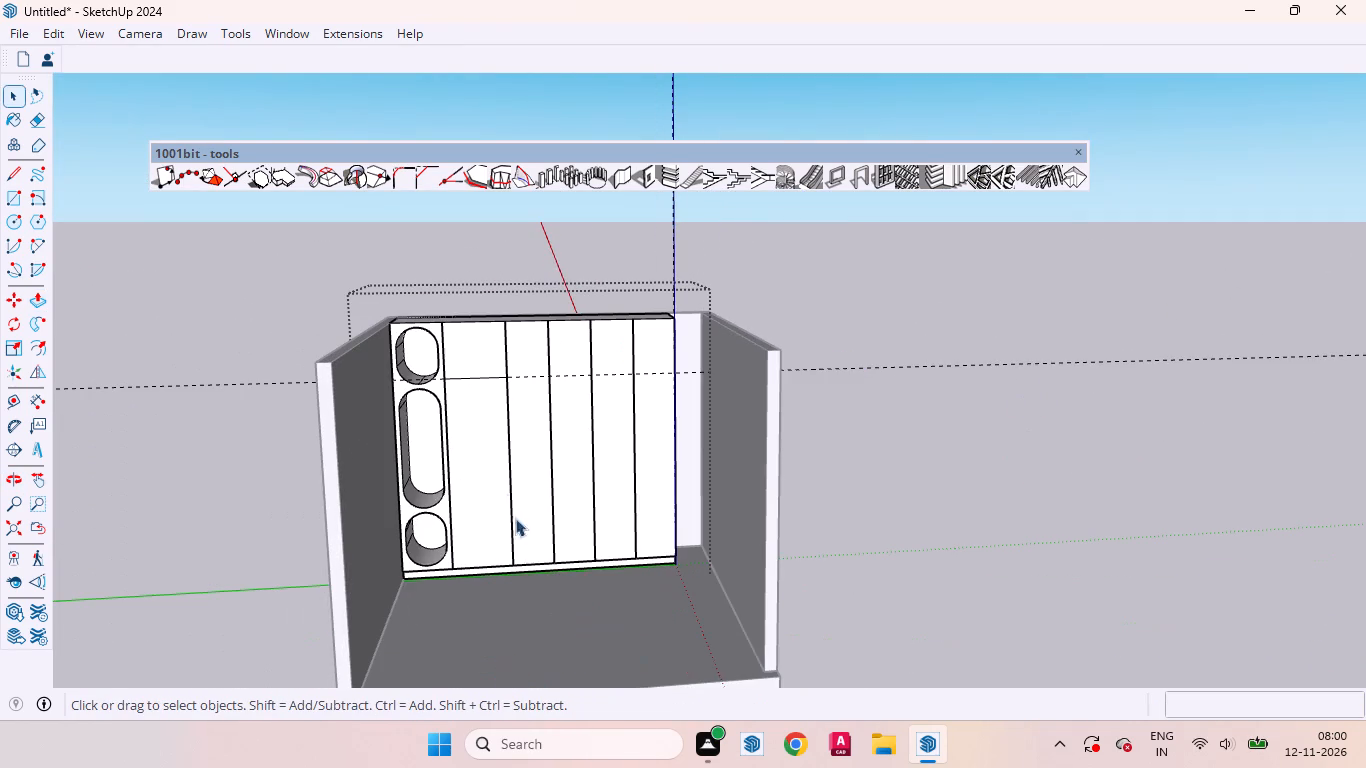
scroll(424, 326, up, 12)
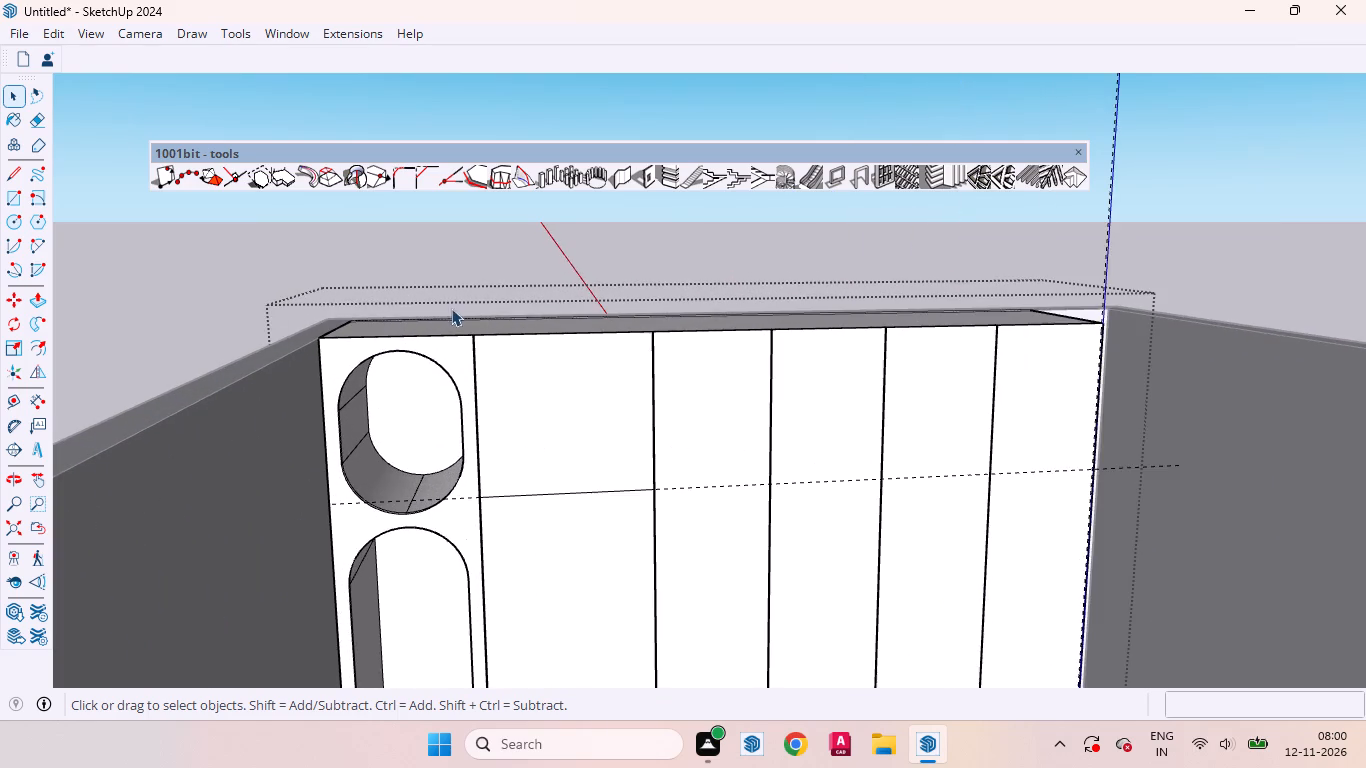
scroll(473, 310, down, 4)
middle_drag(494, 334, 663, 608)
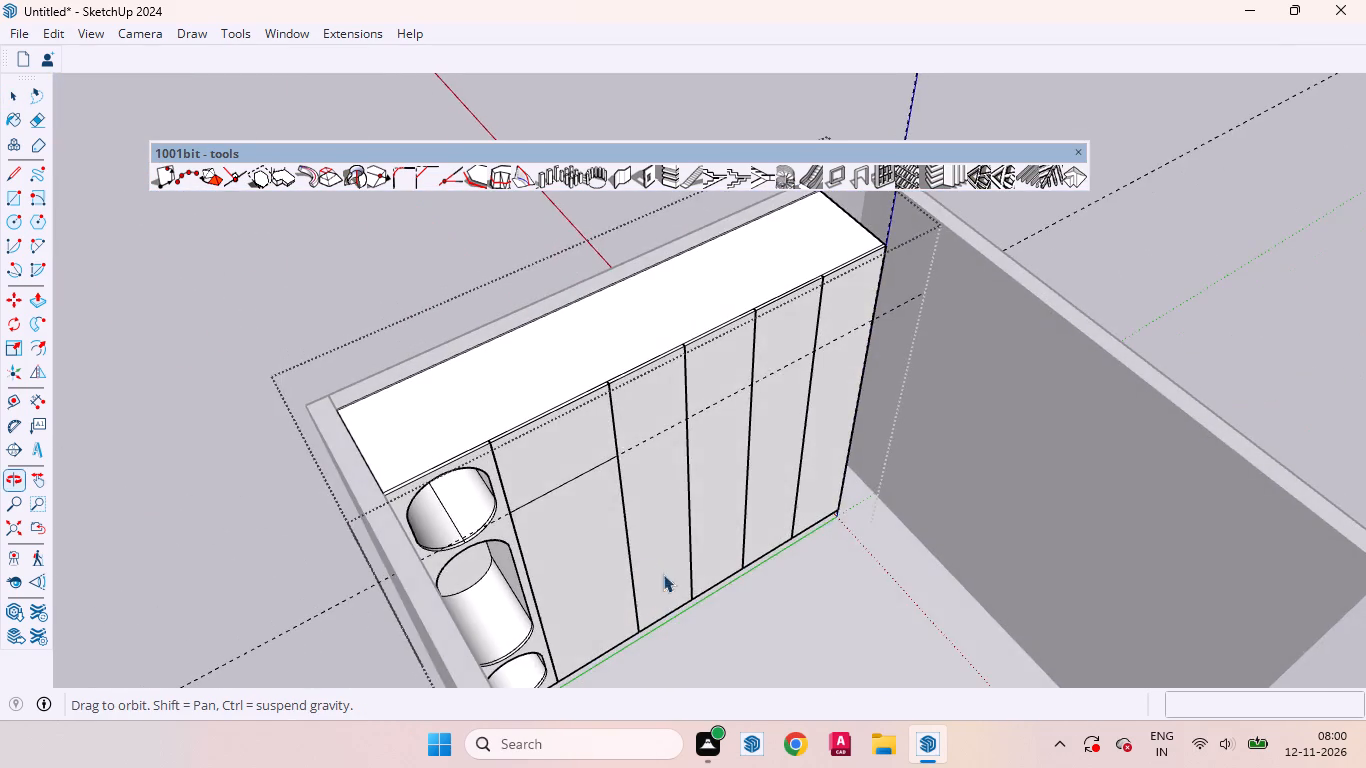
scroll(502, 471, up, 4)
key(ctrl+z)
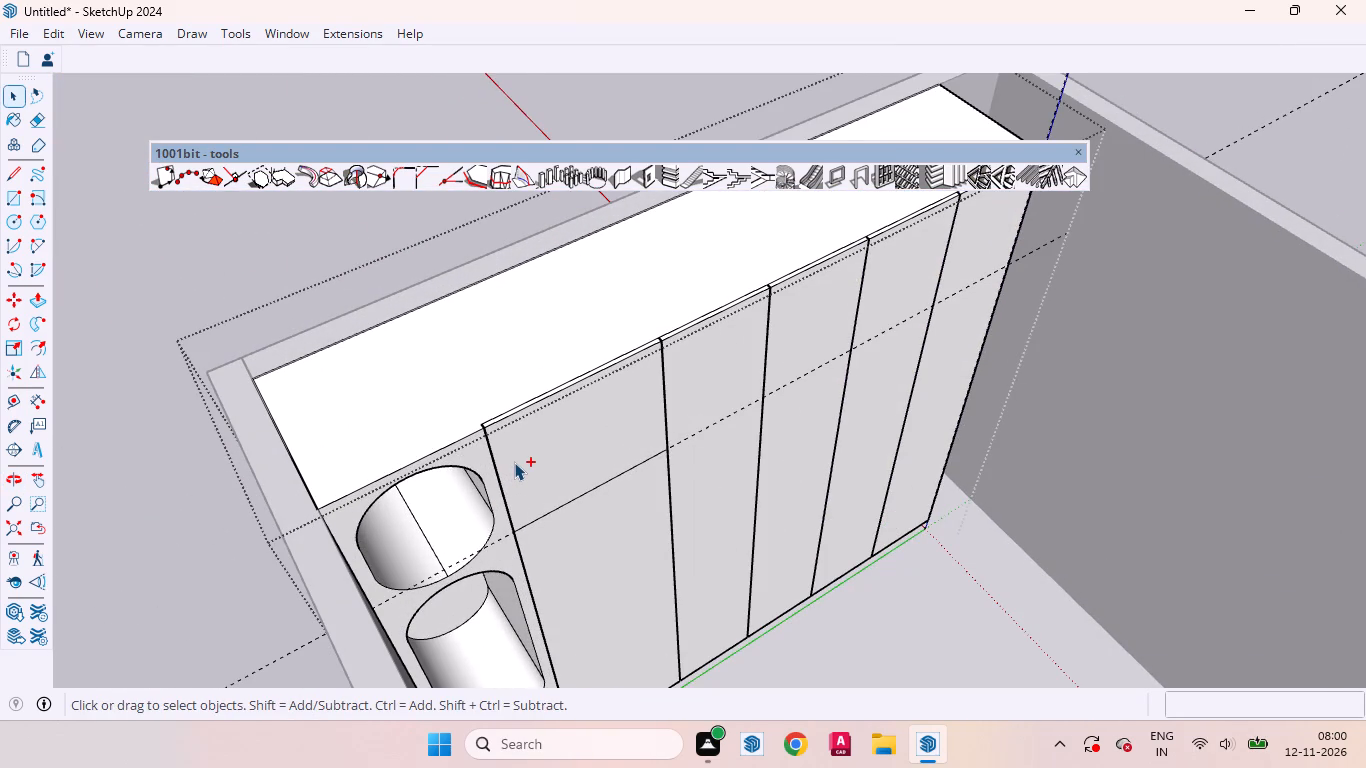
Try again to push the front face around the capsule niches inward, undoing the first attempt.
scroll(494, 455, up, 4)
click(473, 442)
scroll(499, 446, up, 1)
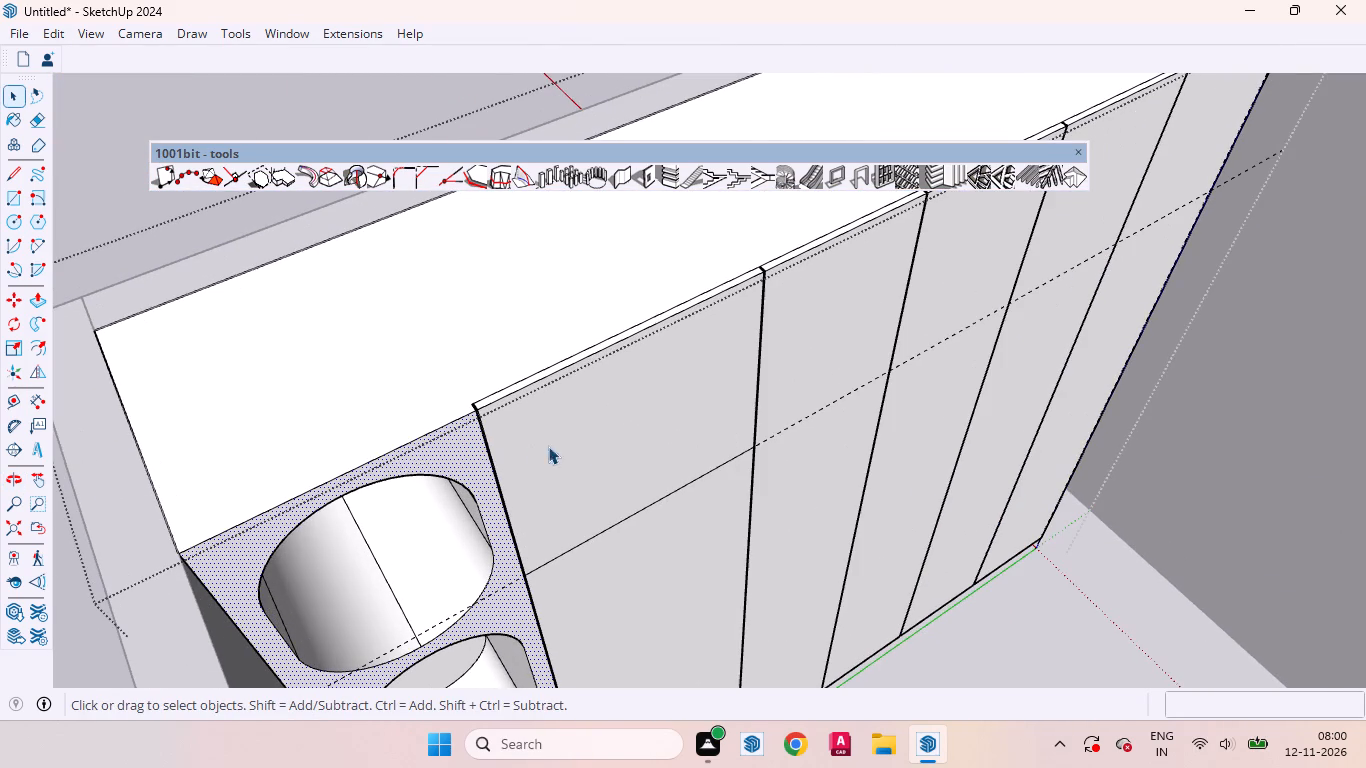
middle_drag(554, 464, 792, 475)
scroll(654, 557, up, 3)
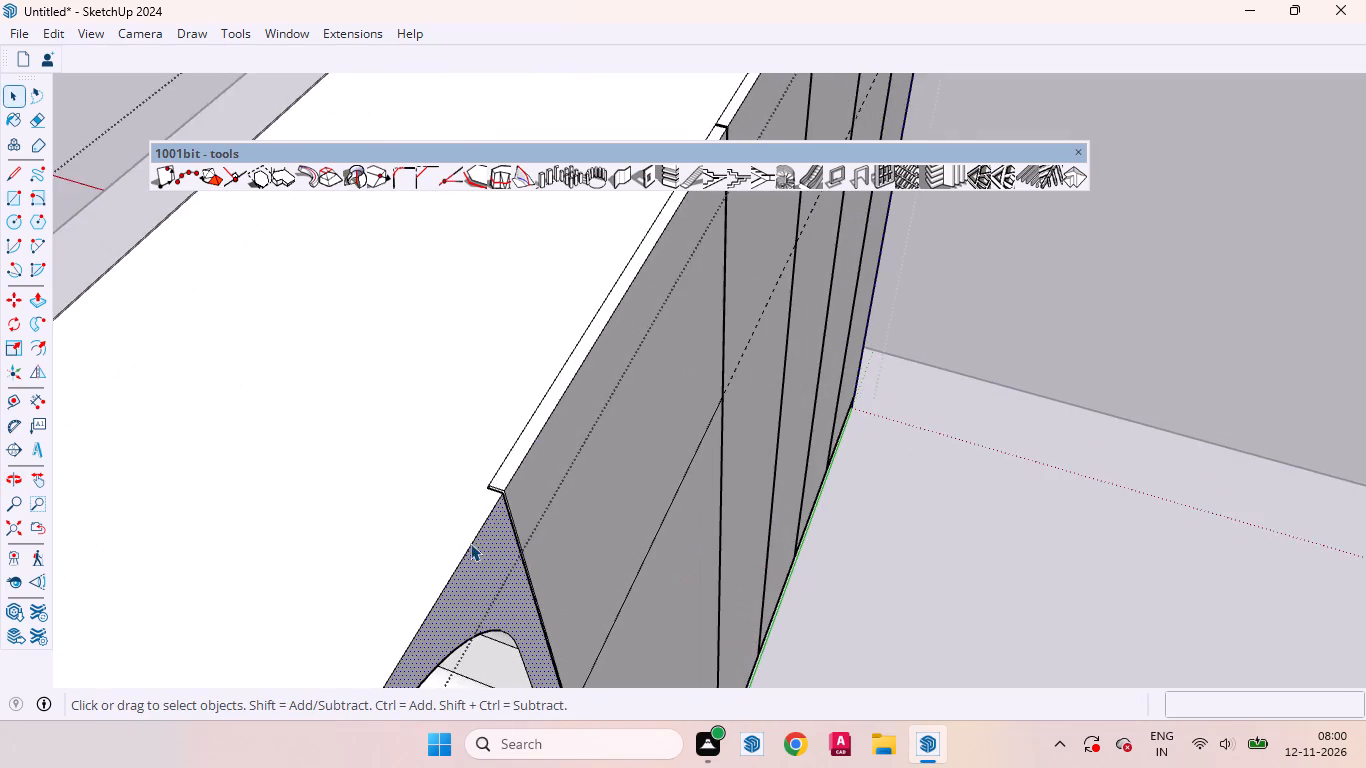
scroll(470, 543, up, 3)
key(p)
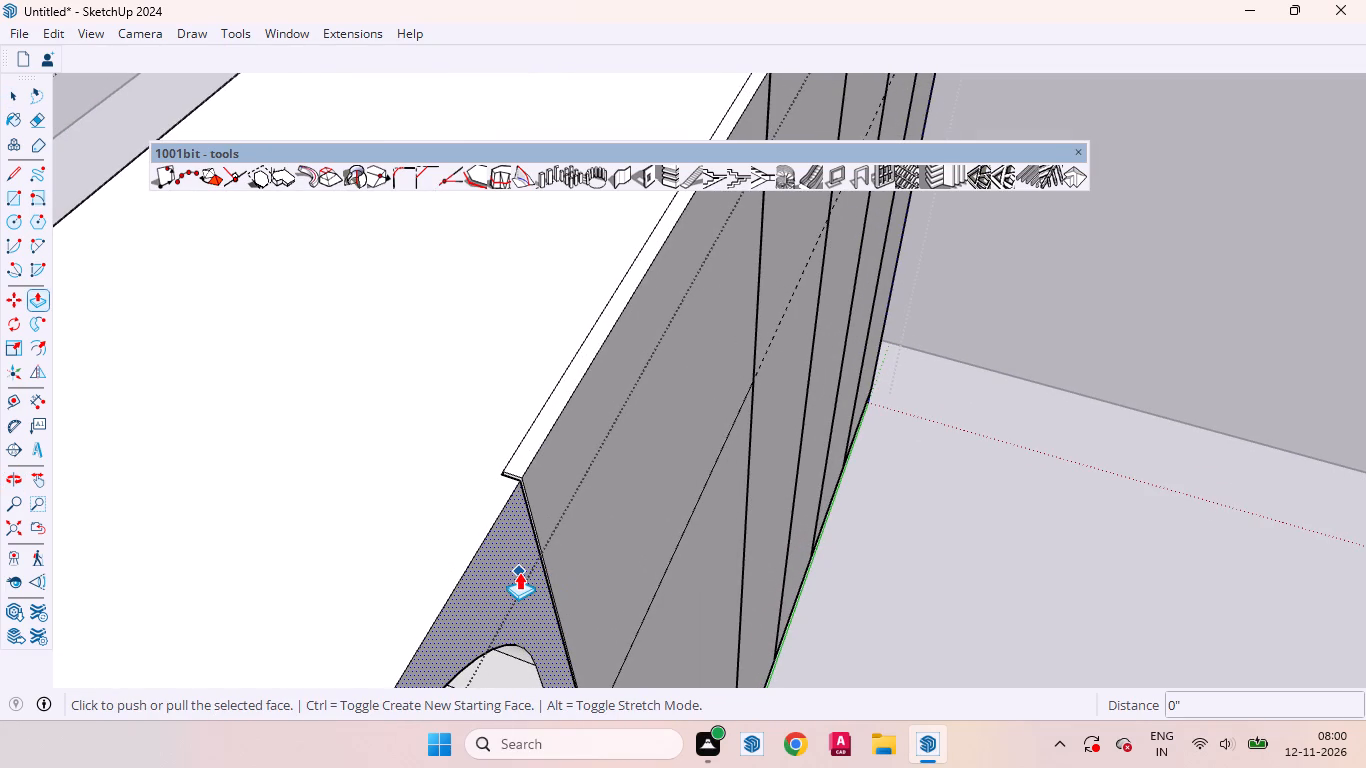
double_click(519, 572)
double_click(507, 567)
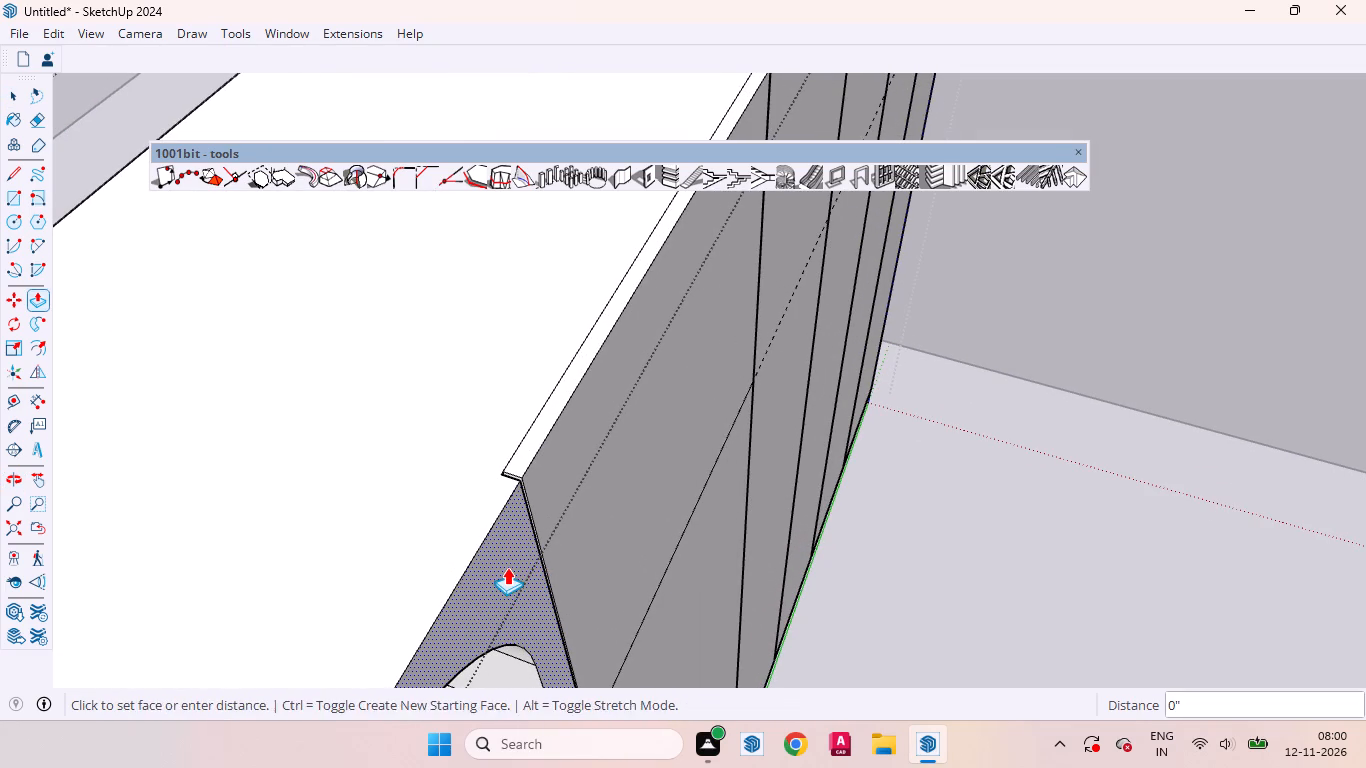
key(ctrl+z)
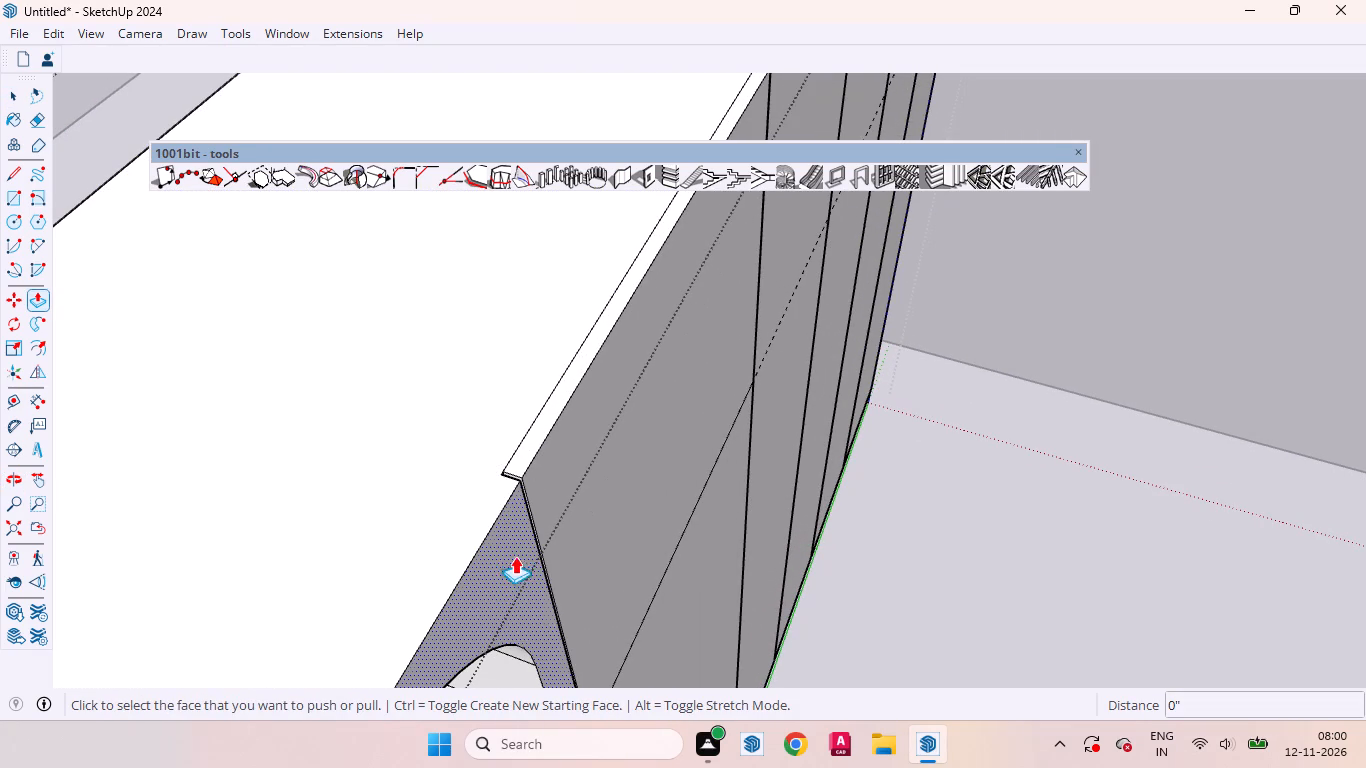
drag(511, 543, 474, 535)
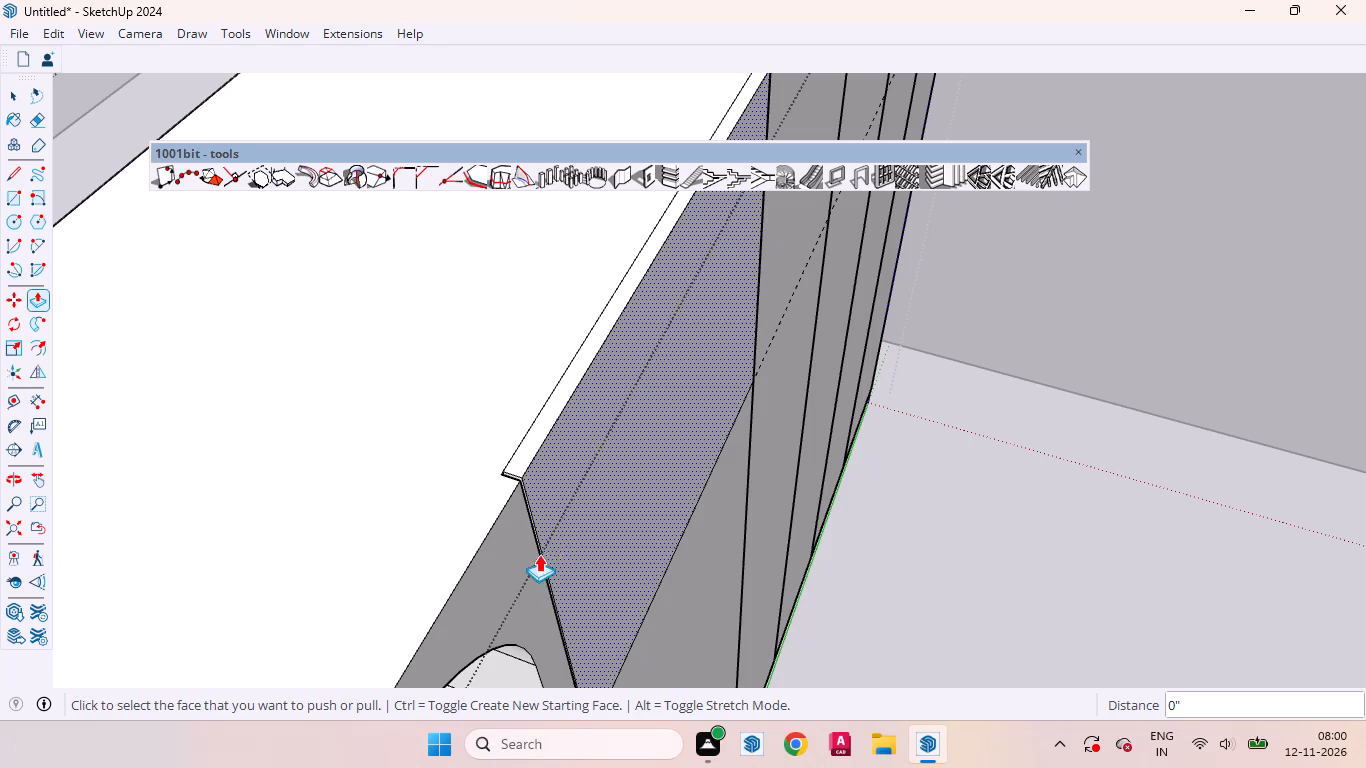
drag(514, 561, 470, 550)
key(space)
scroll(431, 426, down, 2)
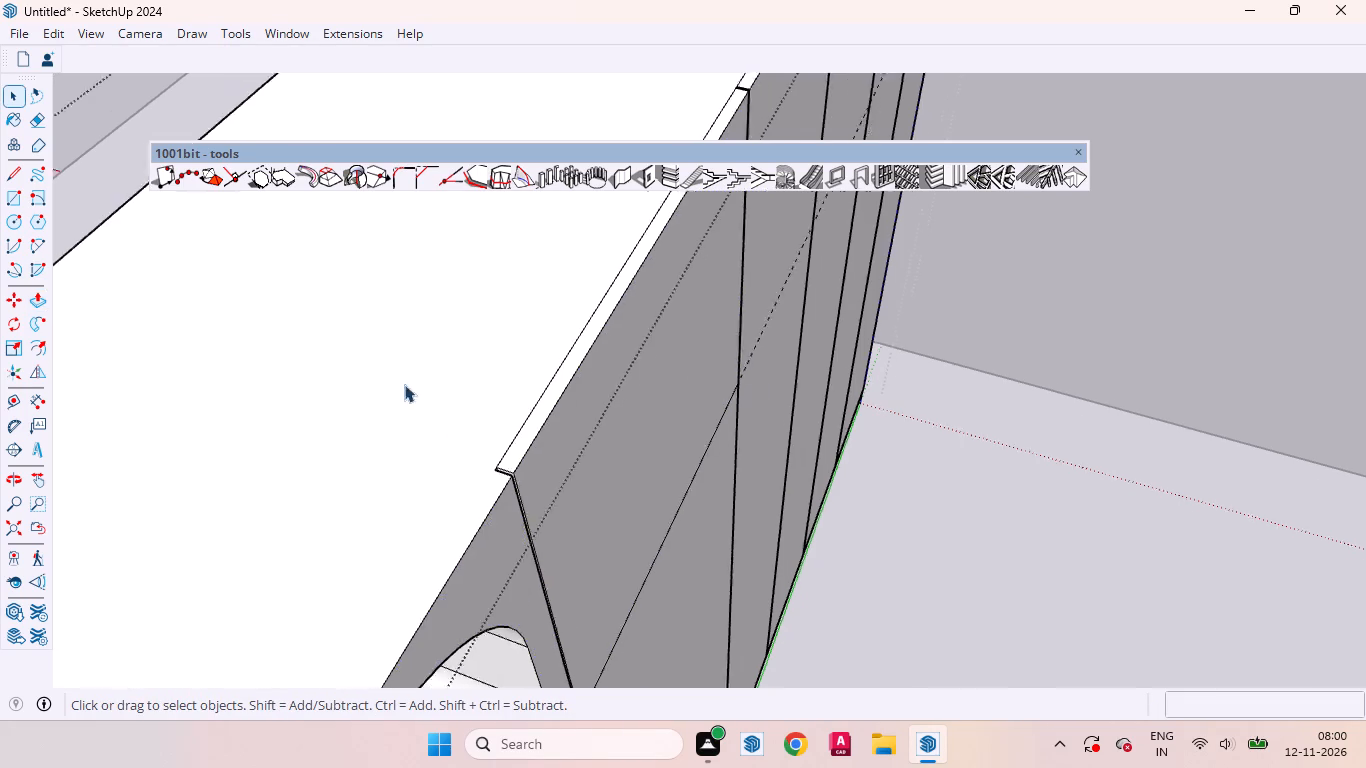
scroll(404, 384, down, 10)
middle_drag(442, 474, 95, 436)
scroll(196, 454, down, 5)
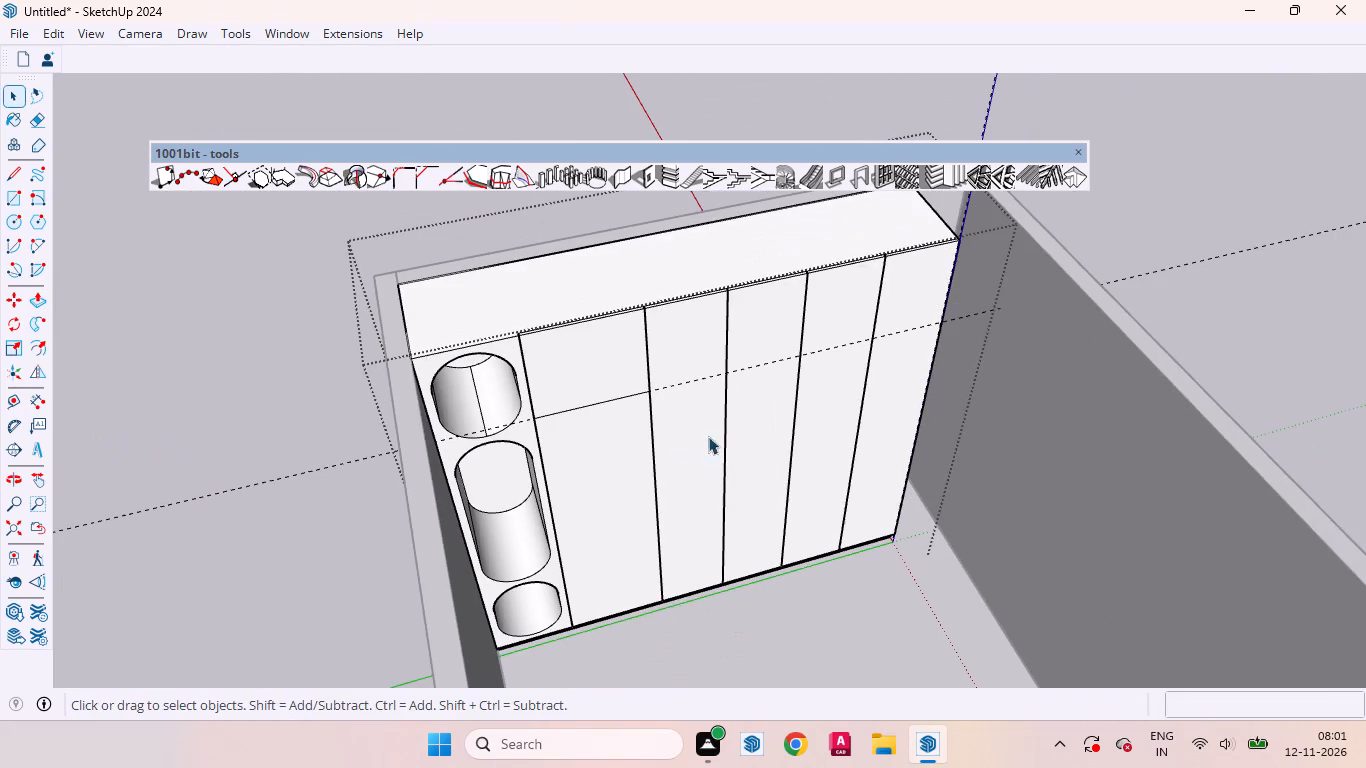
Undo the door face pushes, the groove and centre line dividing the wide end panel, and the earlier groove pushes.
key(ctrl+z)
key(ctrl+z)
key(ctrl+z)
key(z)
key(ctrl+z)
key(space)
key(ctrl+z)
key(ctrl+z)
key(ctrl+z)
key(ctrl+z)
key(ctrl+z)
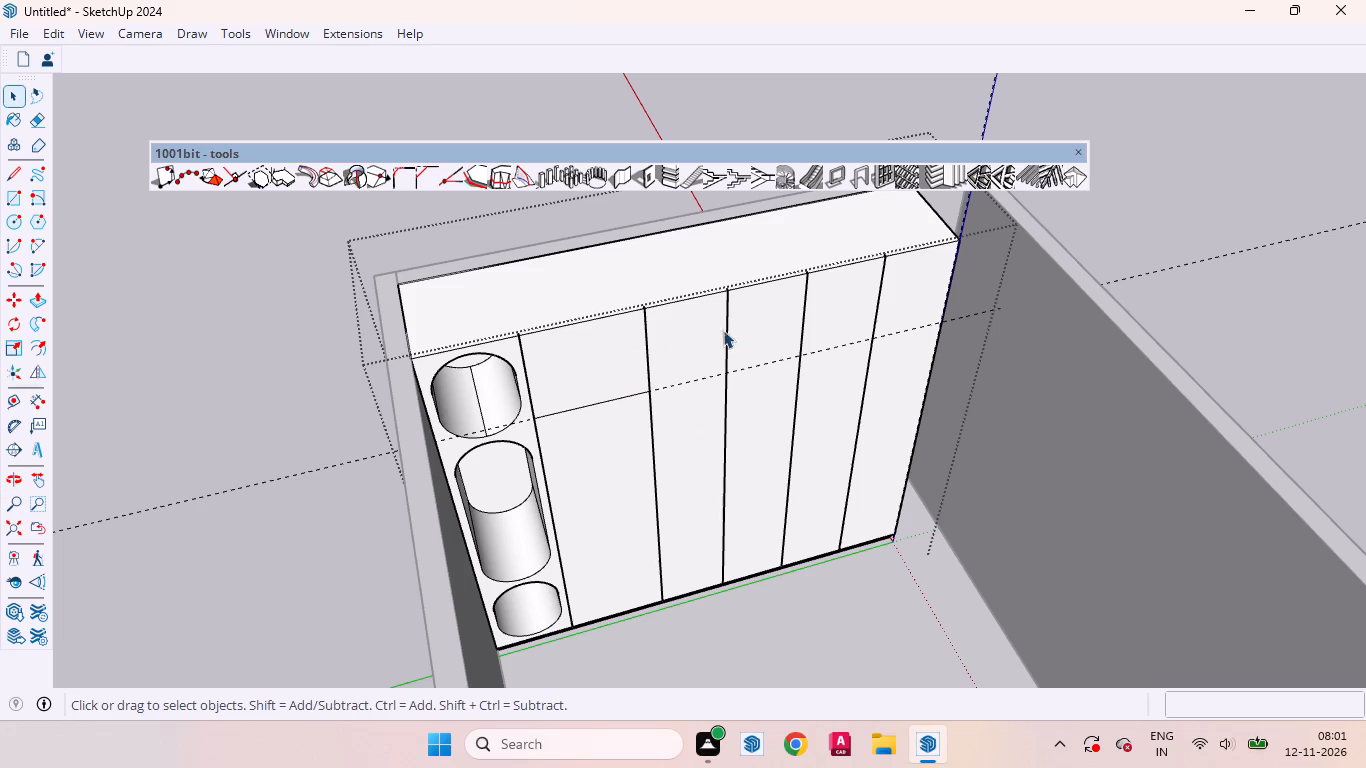
key(ctrl+z)
key(ctrl+z)
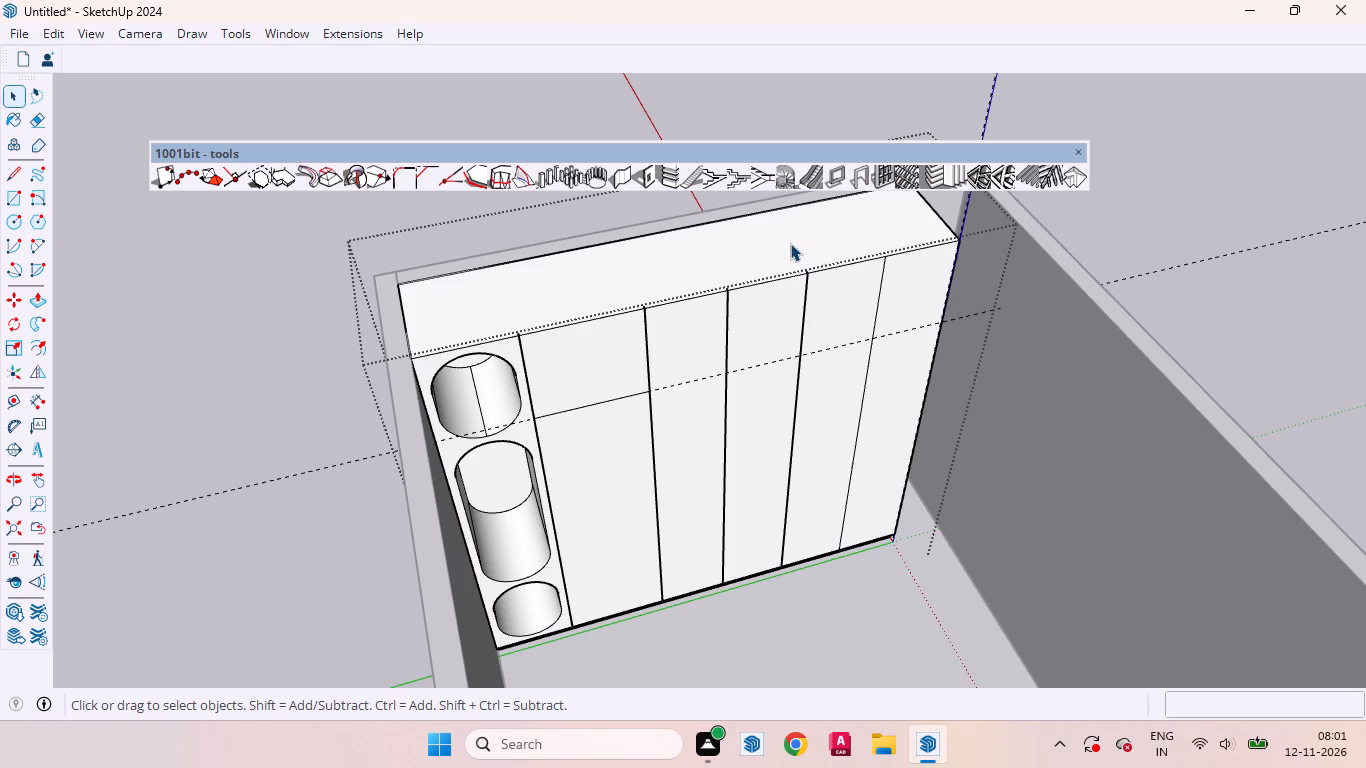
key(ctrl+z)
key(ctrl+z)
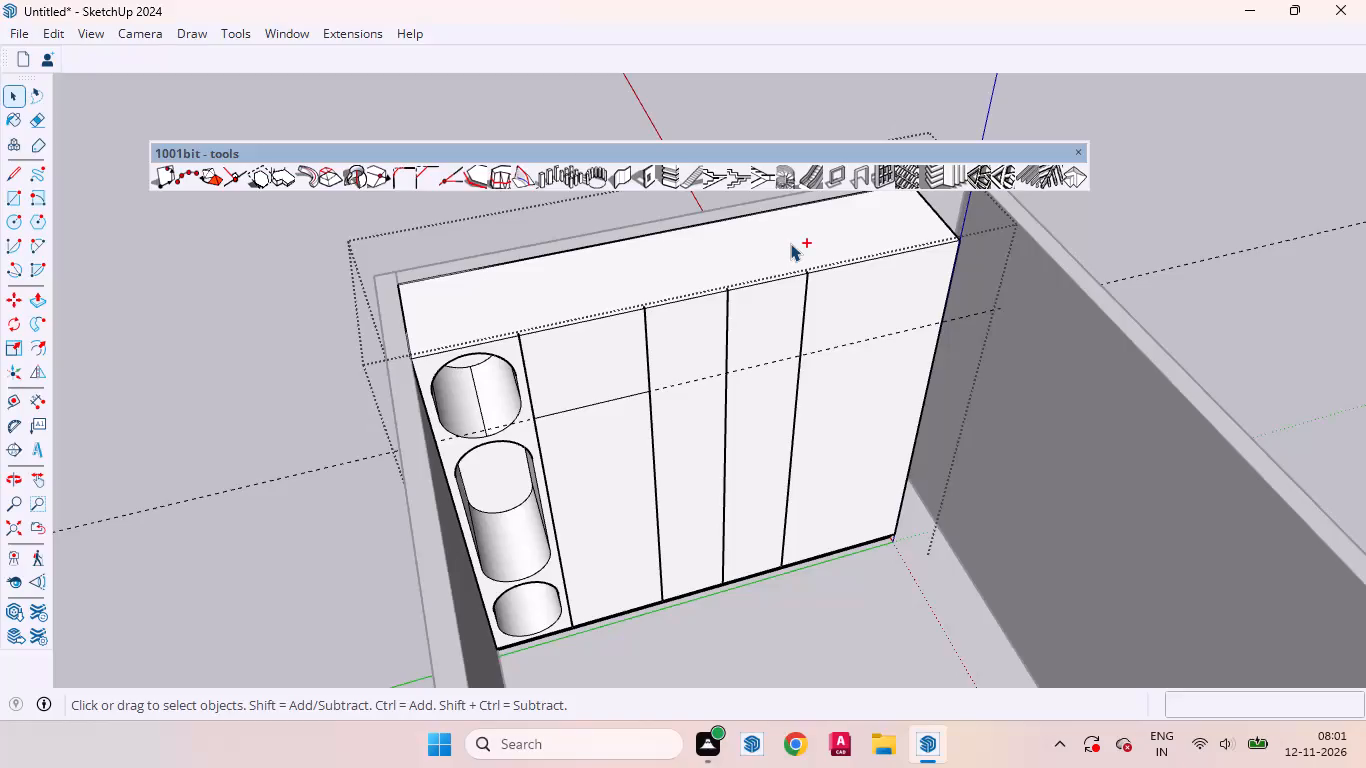
key(ctrl+z)
key(ctrl+z)
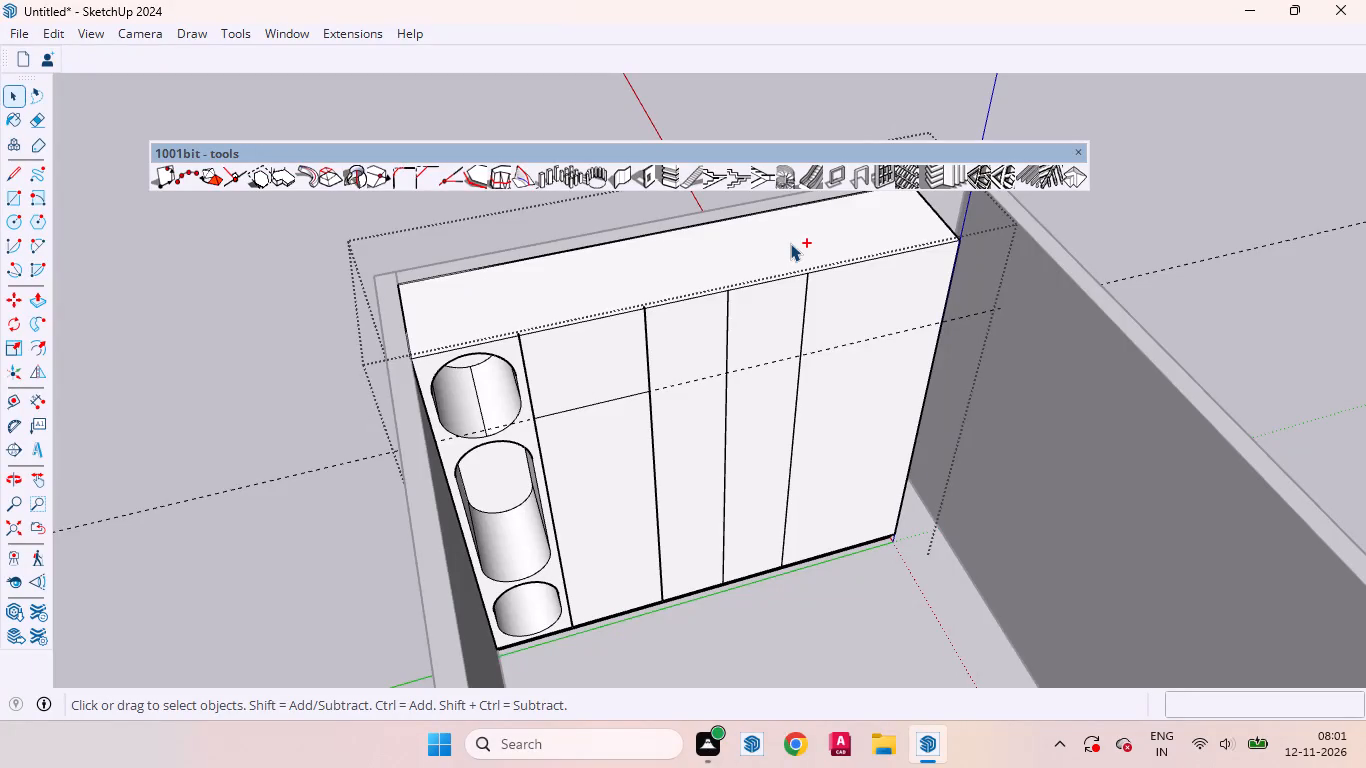
key(ctrl+z)
key(ctrl+z)
Draw a 9' vertical line down the middle of the wide end panel farthest from the niches to split it in two.
scroll(809, 263, up, 4)
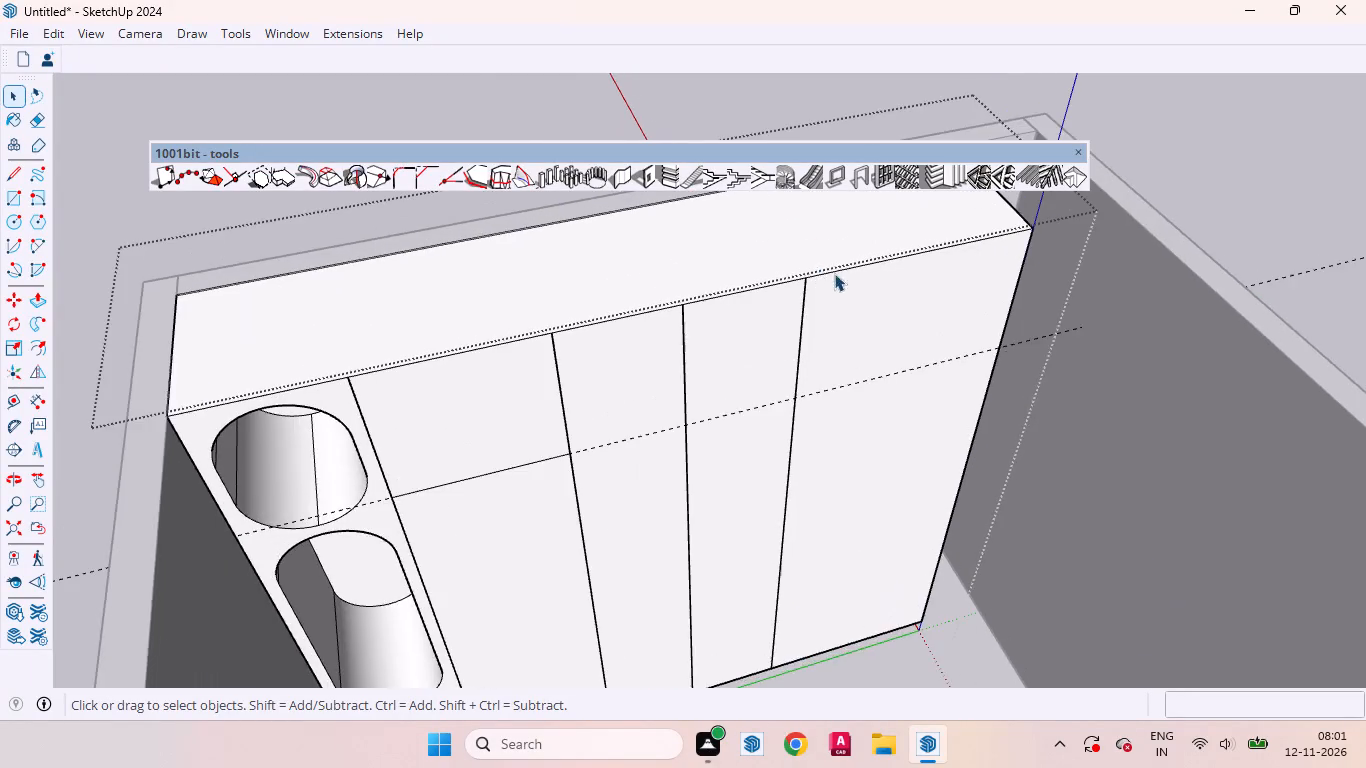
middle_drag(839, 271, 781, 289)
click(884, 344)
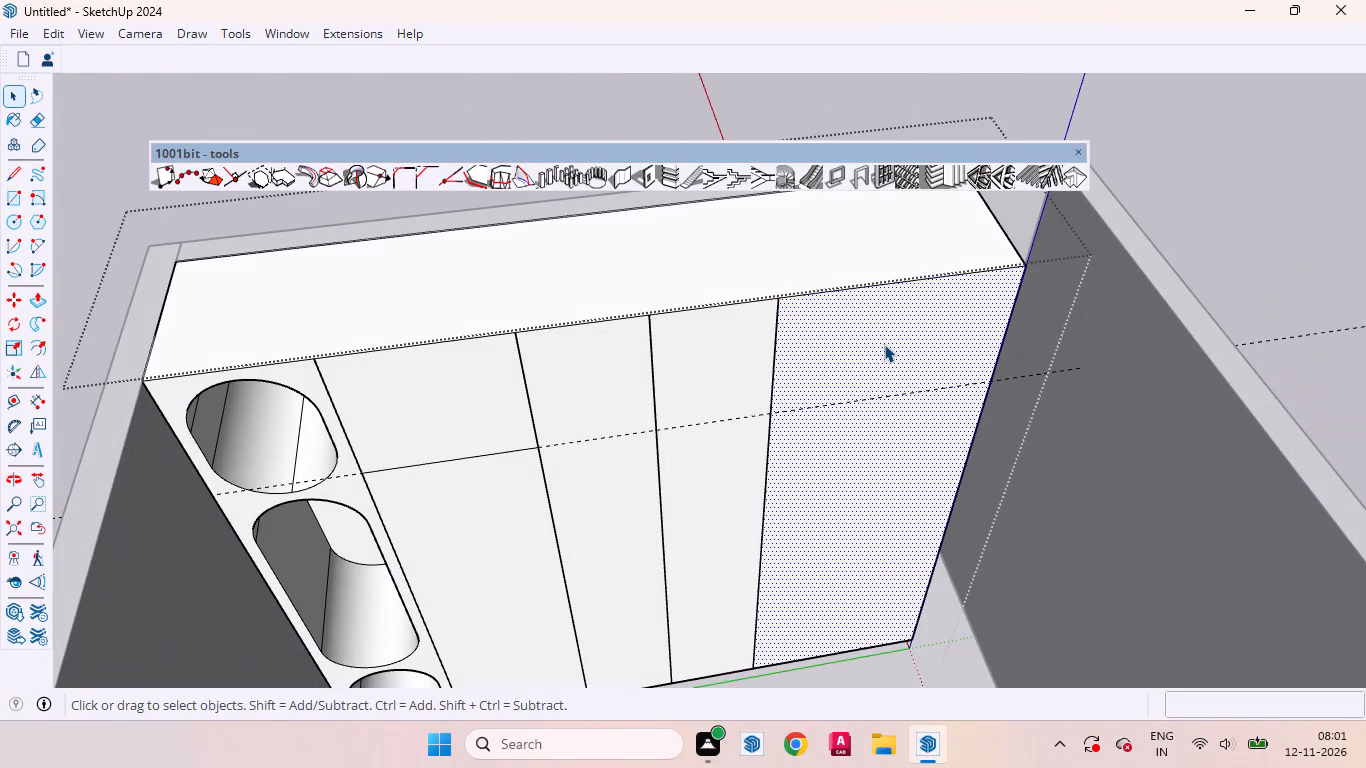
key(l)
click(902, 282)
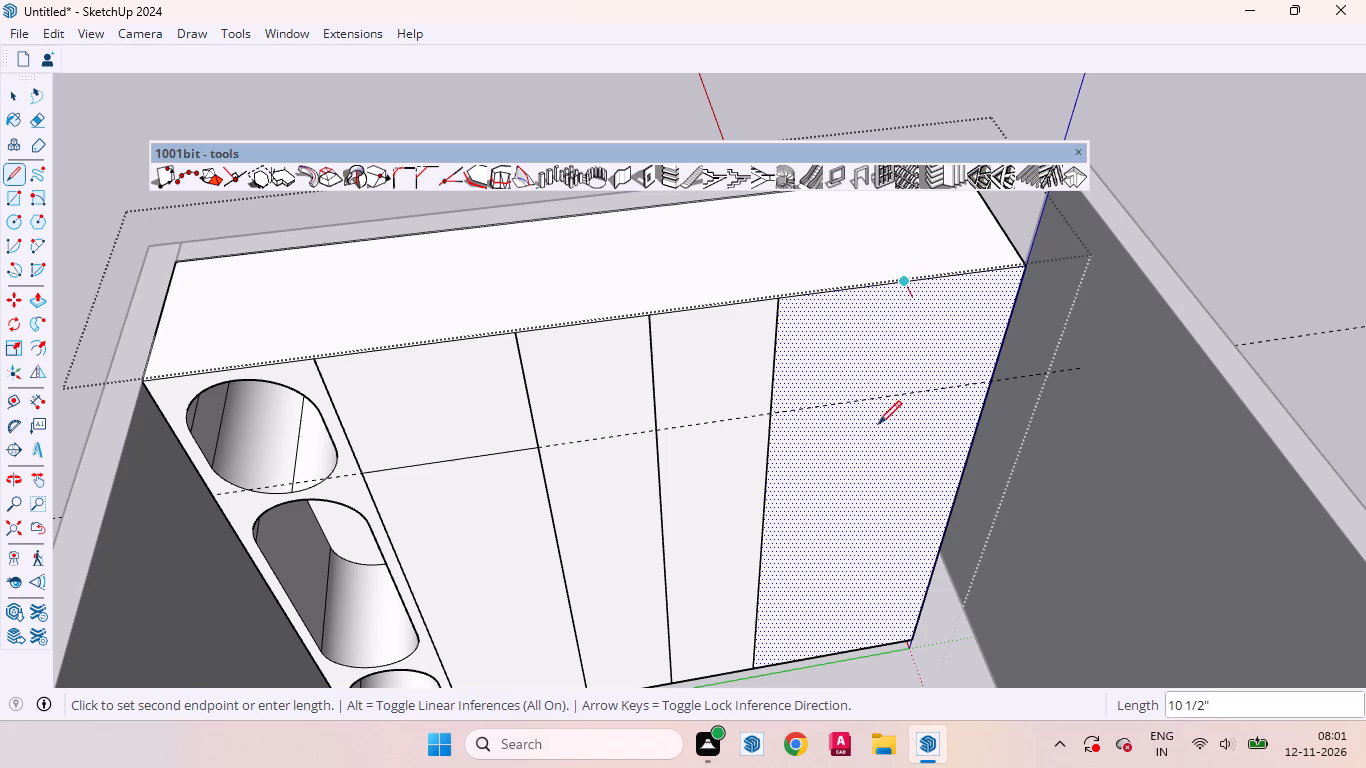
click(835, 657)
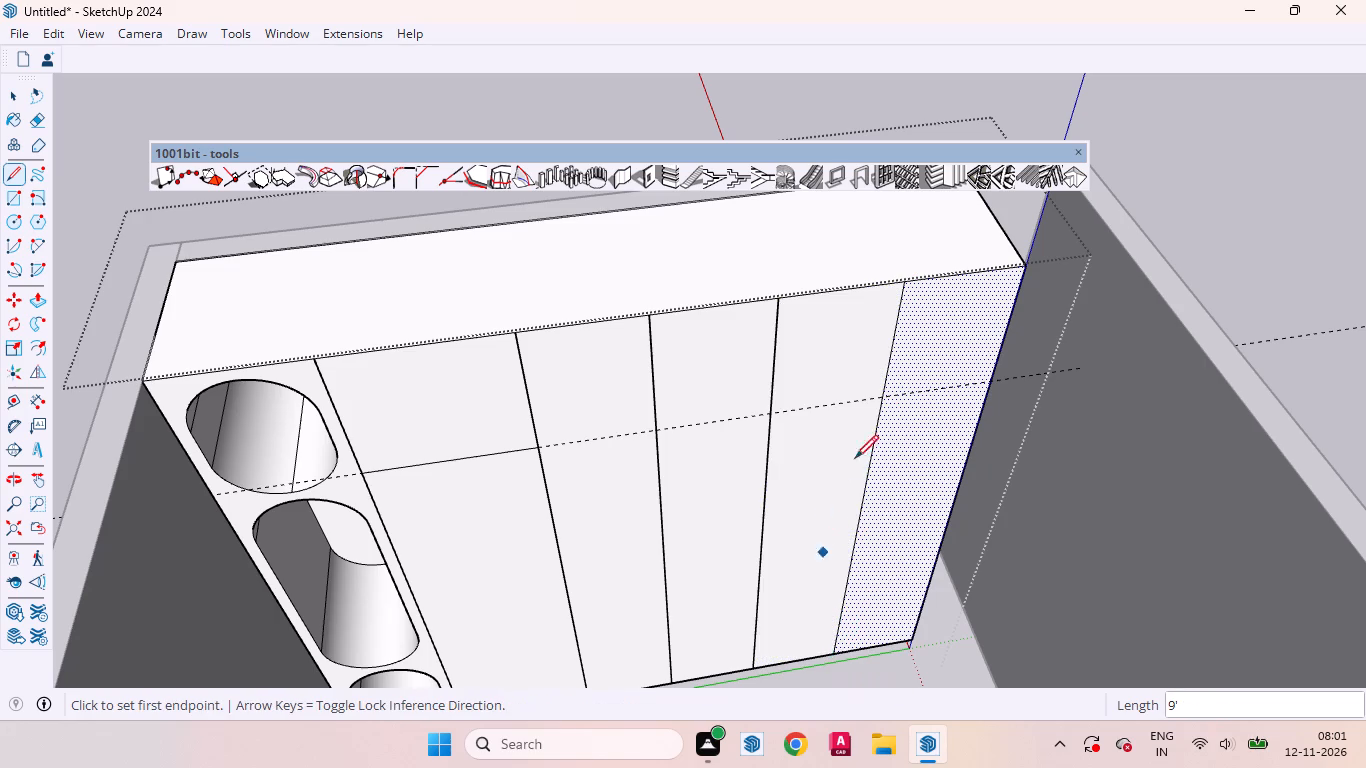
key(space)
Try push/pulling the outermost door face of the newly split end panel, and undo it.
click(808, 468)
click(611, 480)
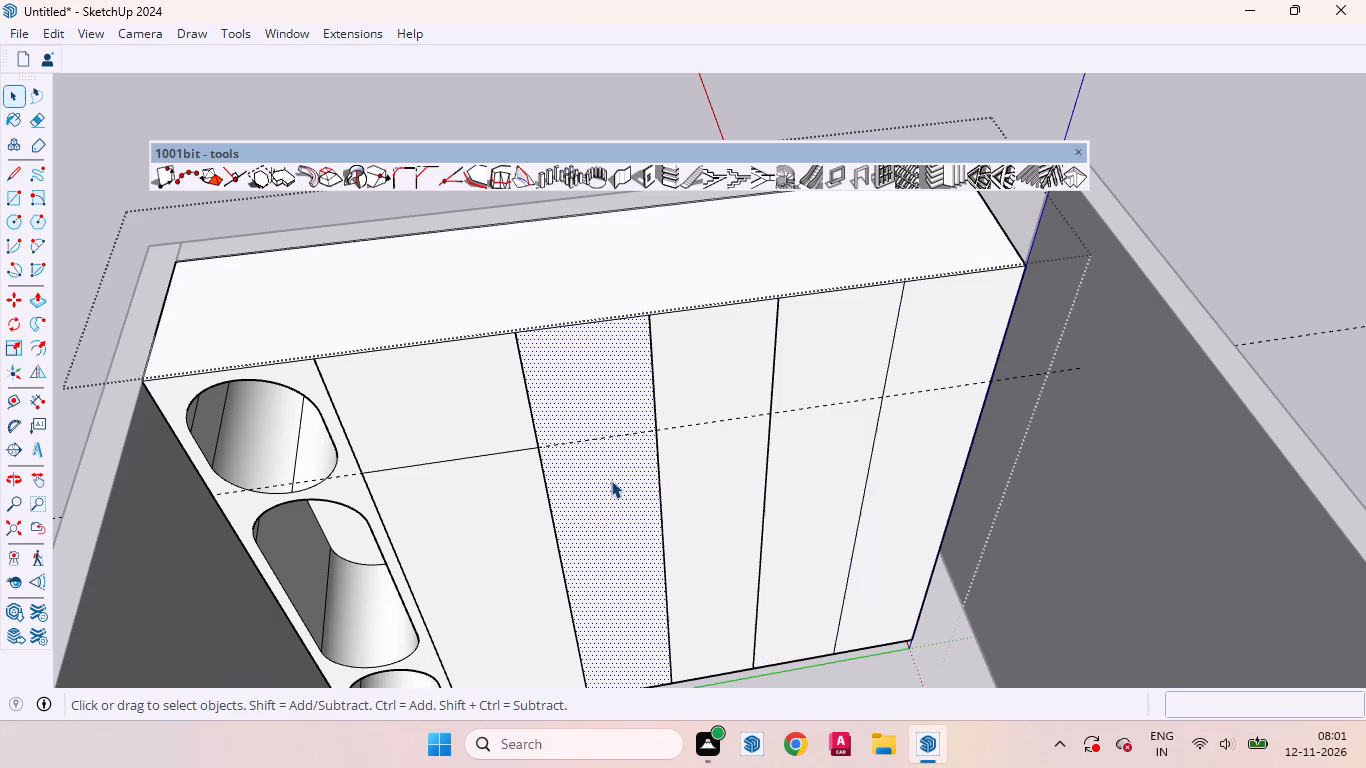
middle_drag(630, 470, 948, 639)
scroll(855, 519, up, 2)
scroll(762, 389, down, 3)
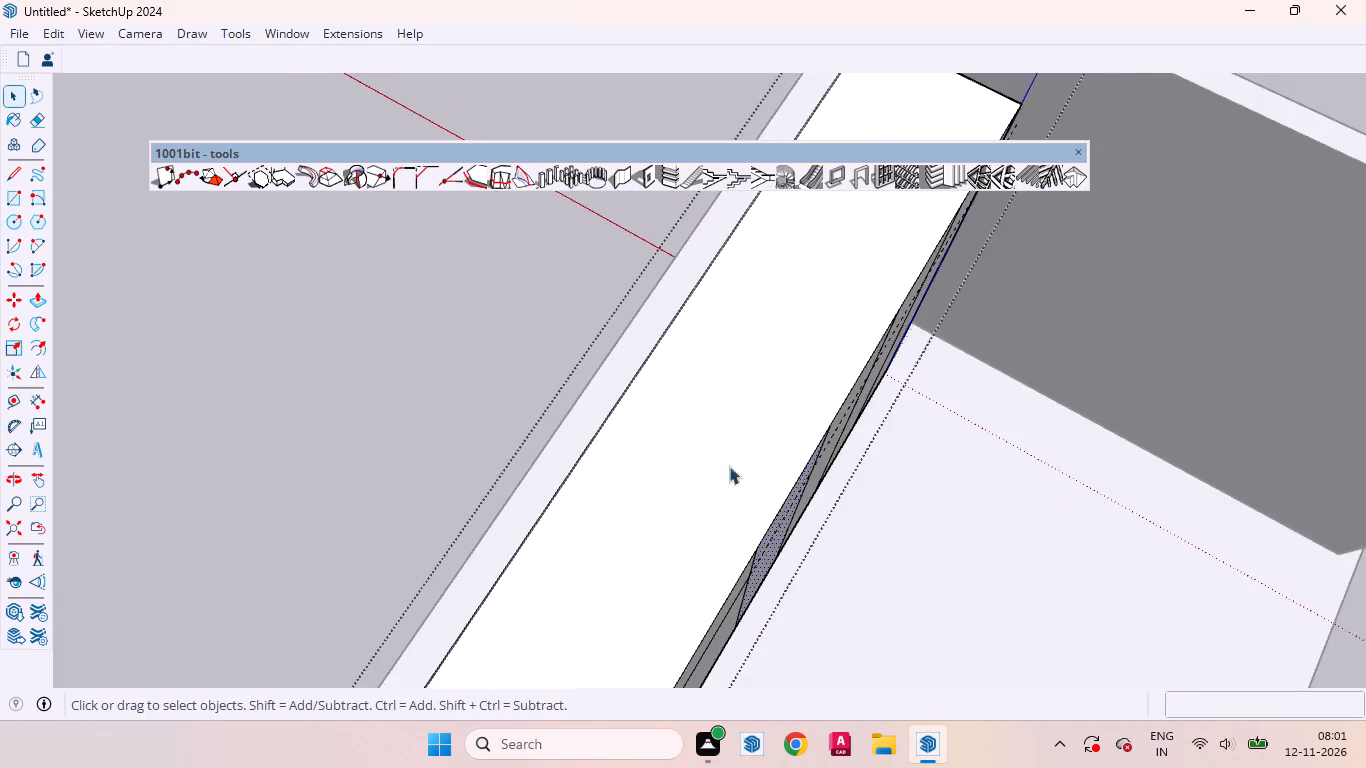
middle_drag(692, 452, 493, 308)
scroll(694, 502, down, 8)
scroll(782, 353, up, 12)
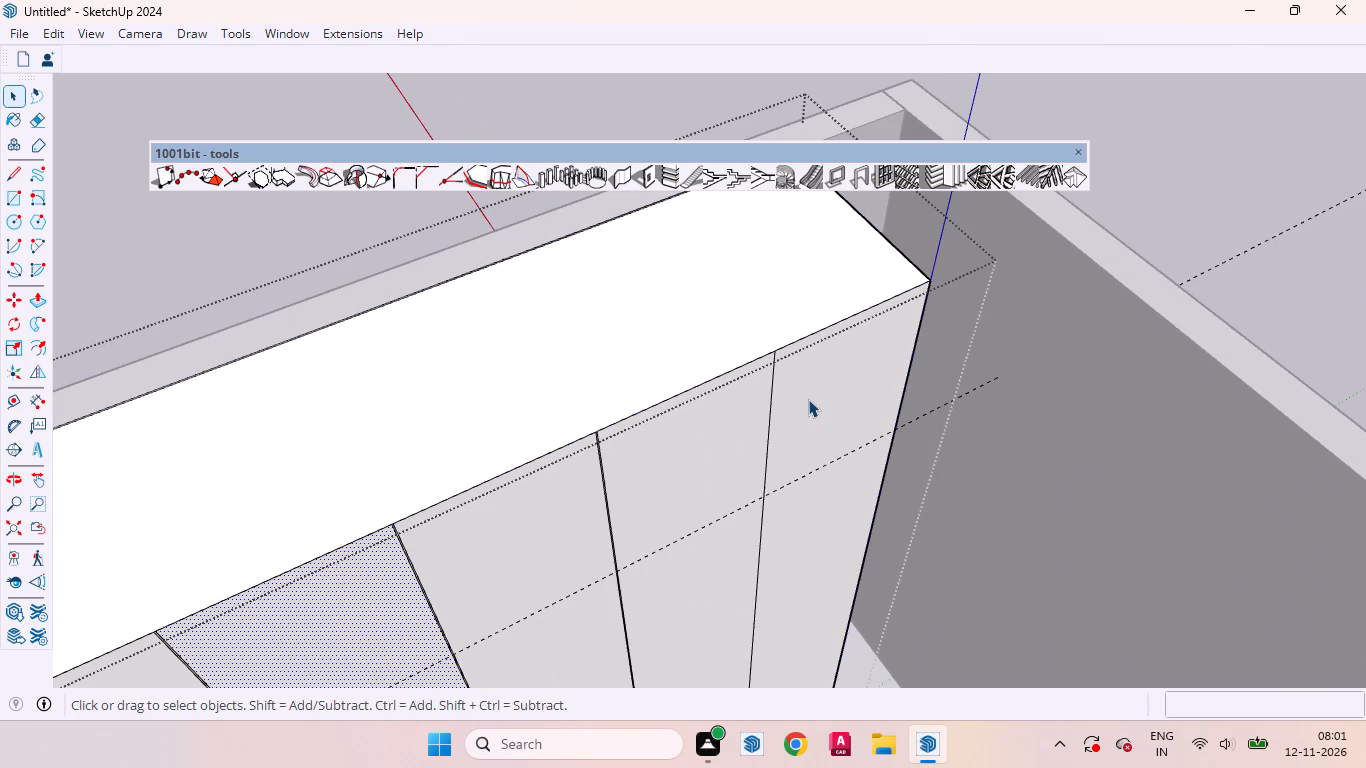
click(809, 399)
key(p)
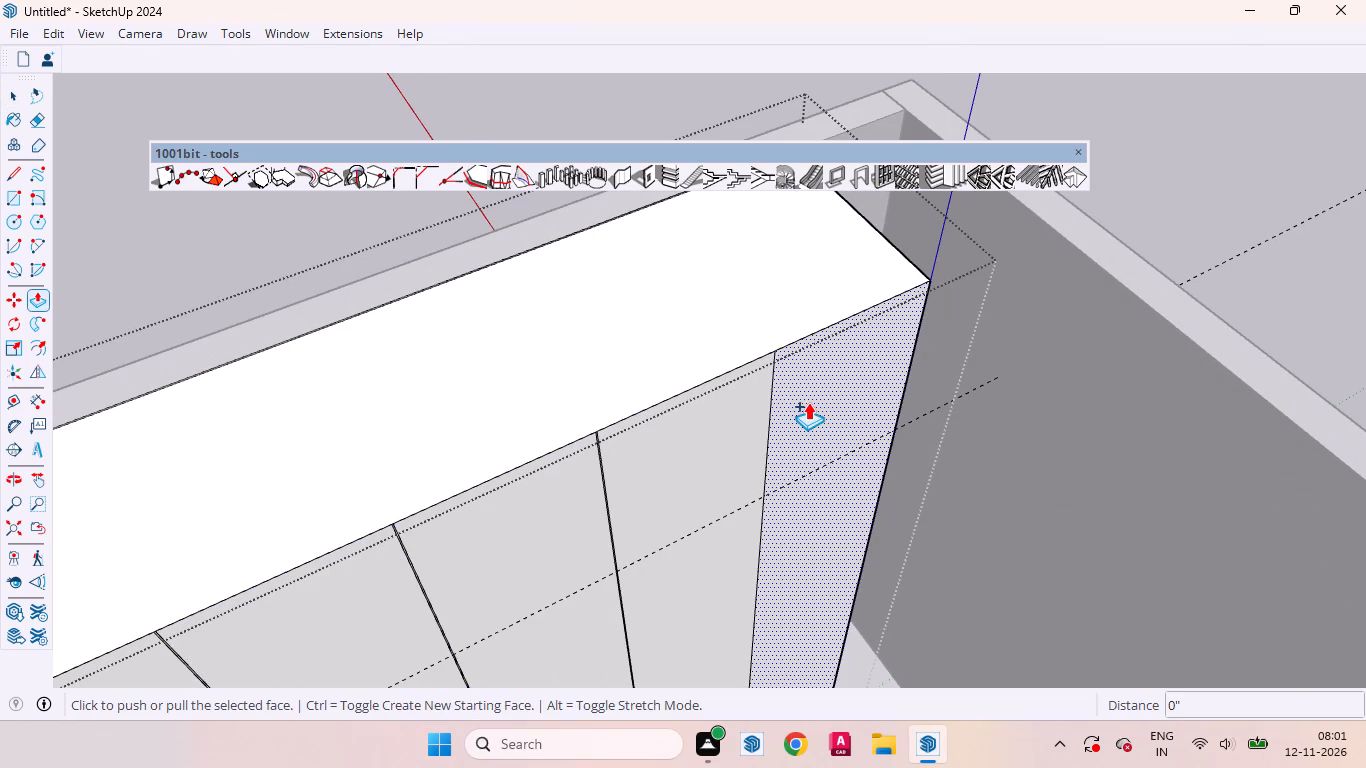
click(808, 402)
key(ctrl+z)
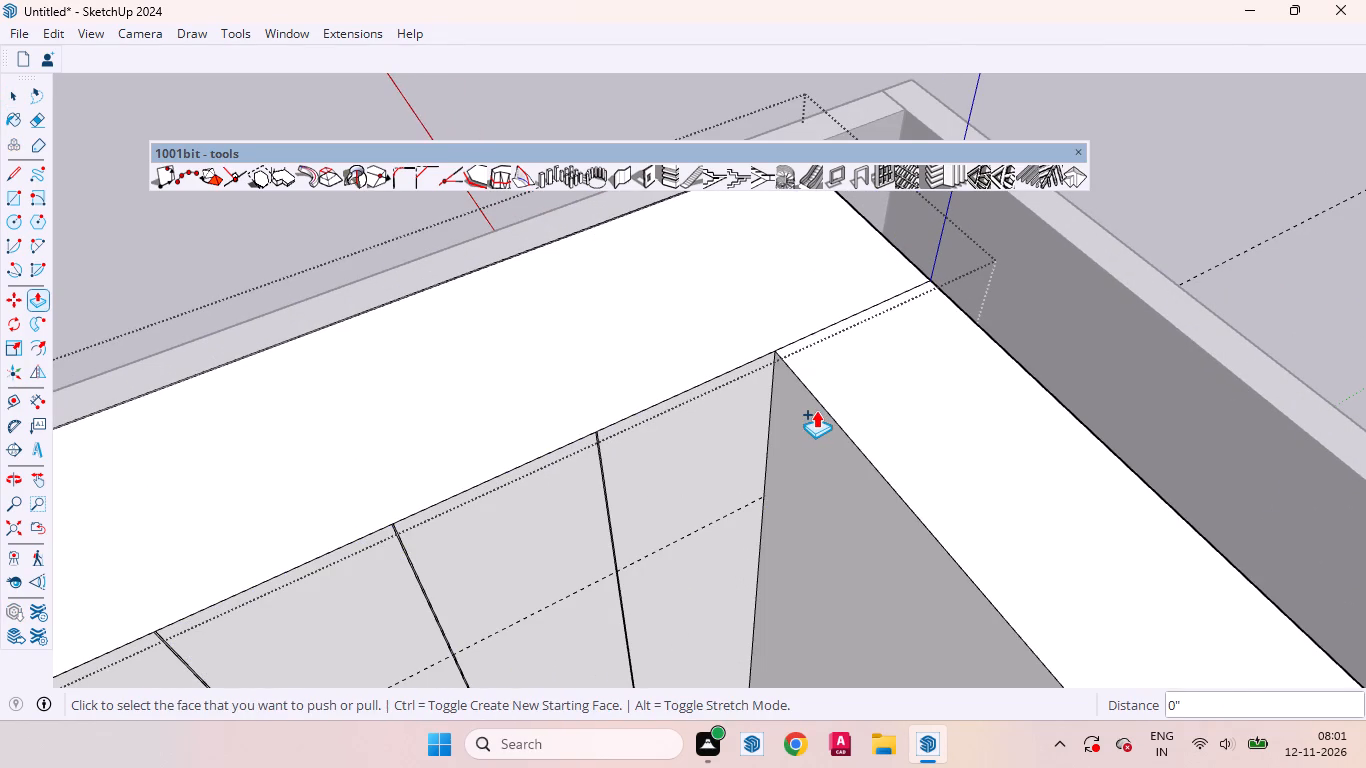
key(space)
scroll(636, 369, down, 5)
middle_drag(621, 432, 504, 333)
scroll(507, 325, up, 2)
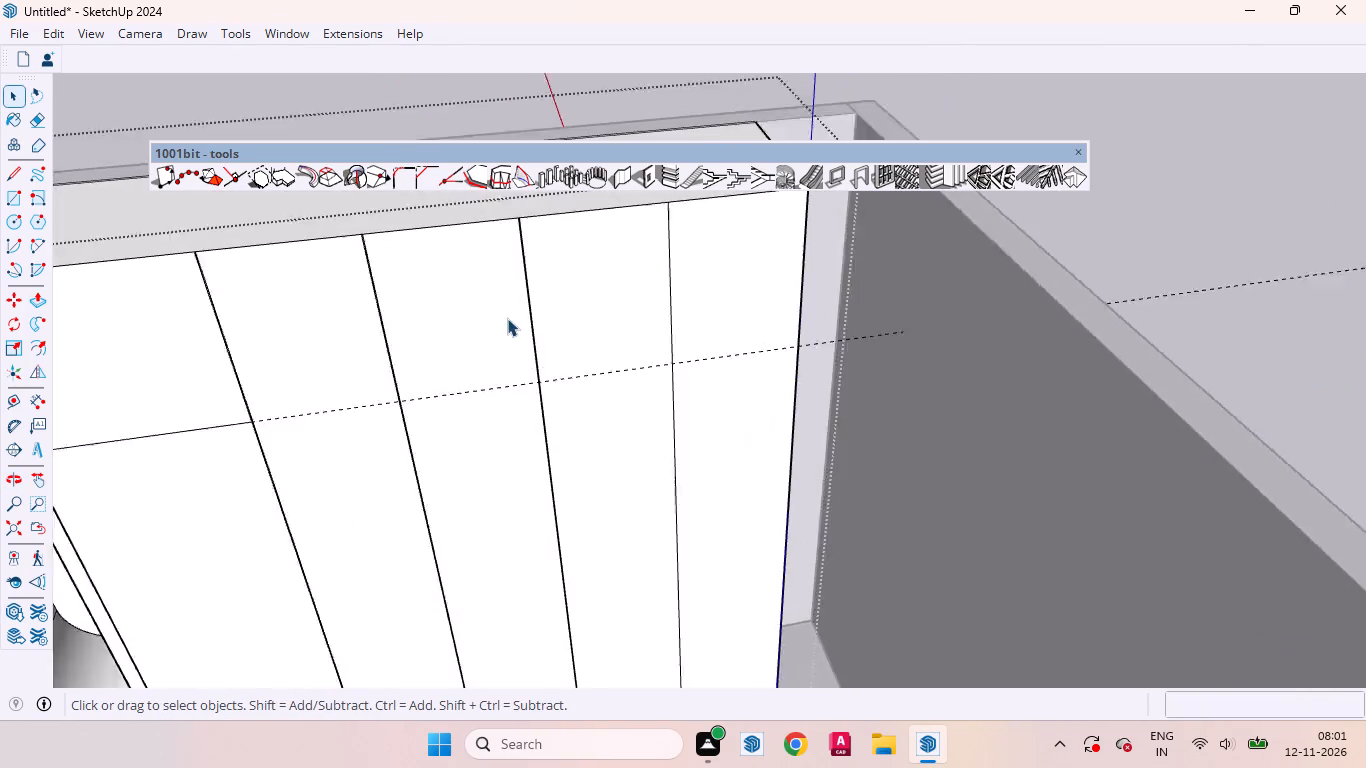
Copy the vertical line splitting the wide end panel 3 mm towards the wardrobe's outer end to outline a groove.
scroll(507, 318, up, 10)
scroll(973, 487, down, 4)
middle_drag(752, 473, 659, 424)
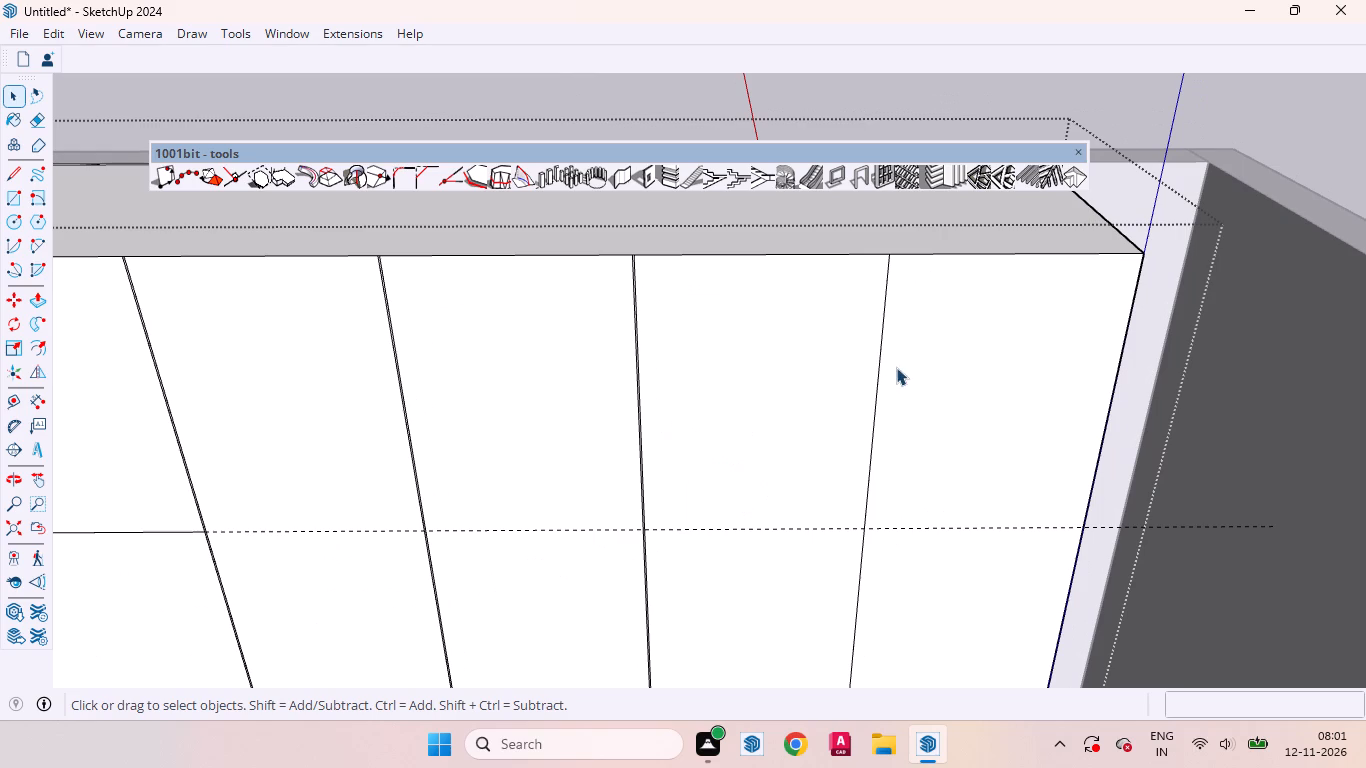
click(879, 350)
key(m)
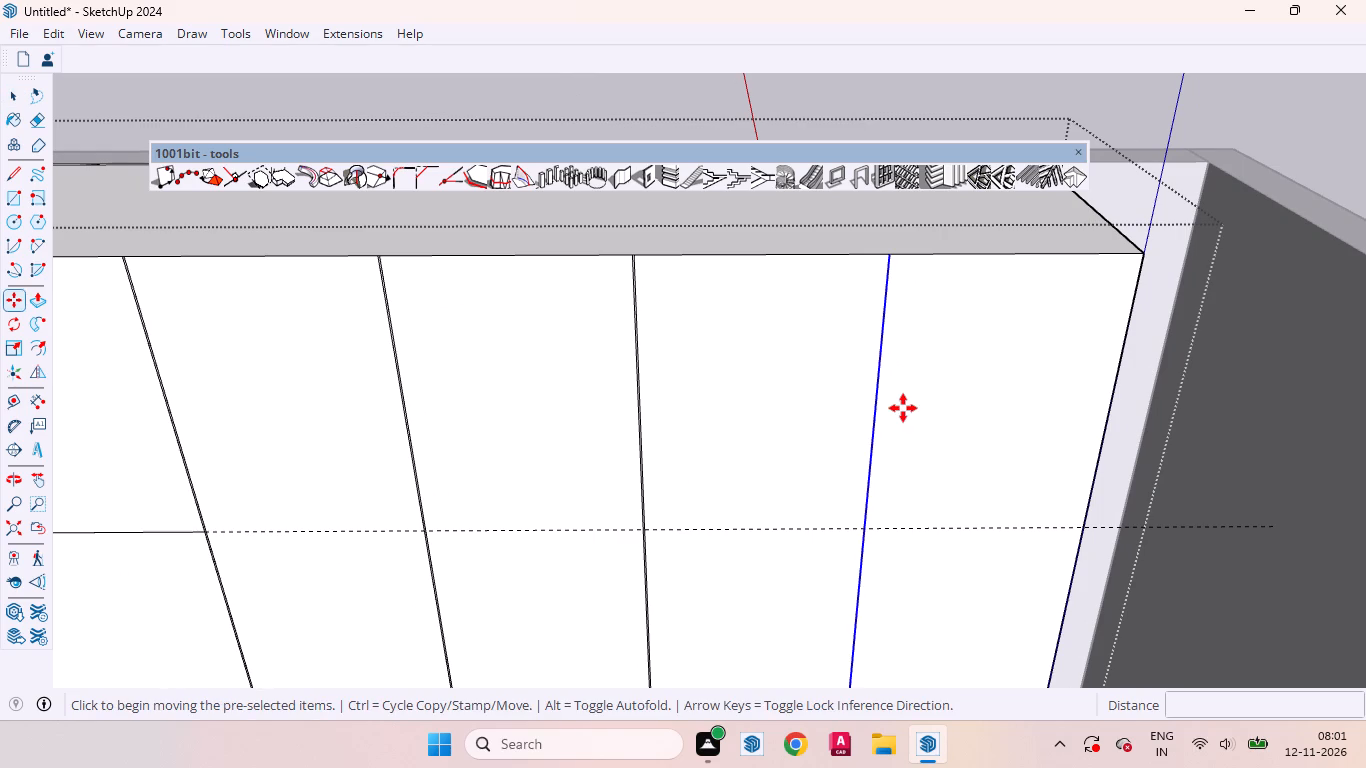
click(903, 408)
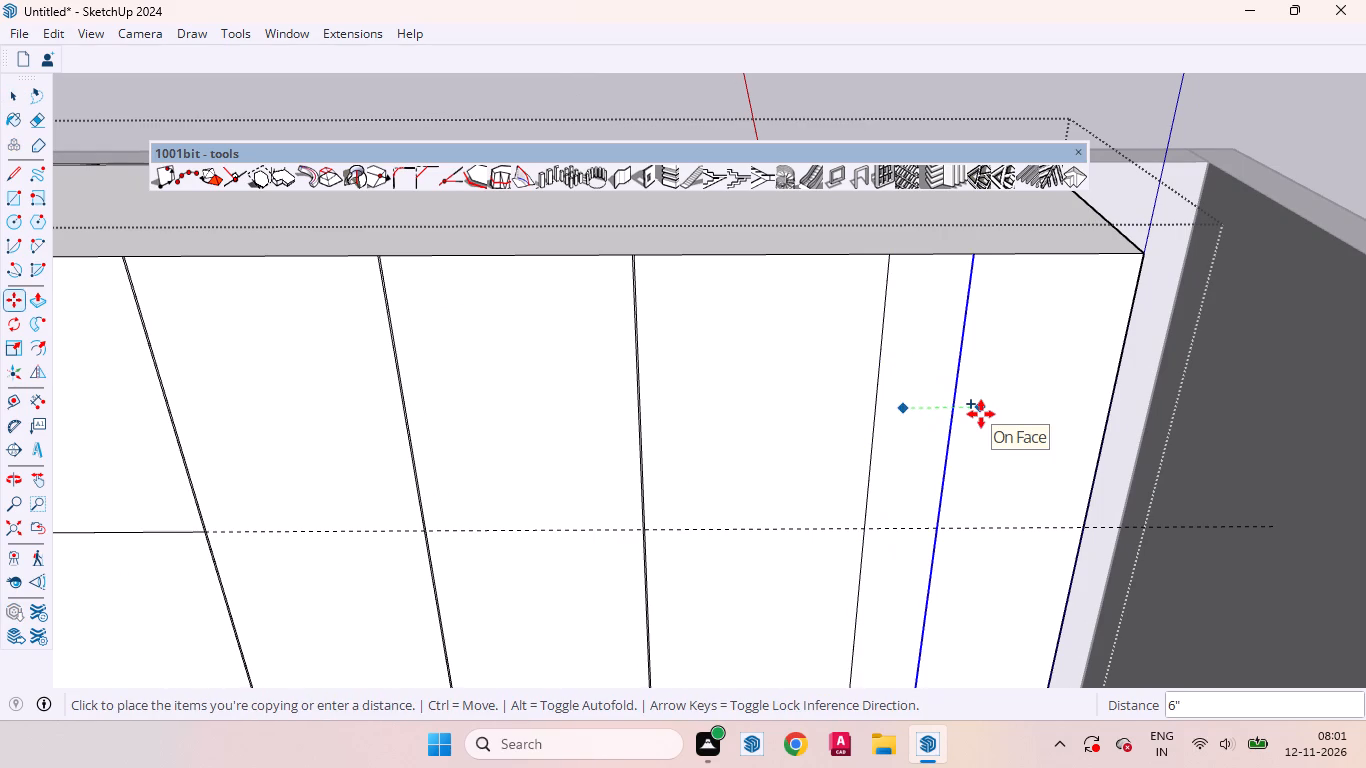
text(3mm)
key(Return)
key(space)
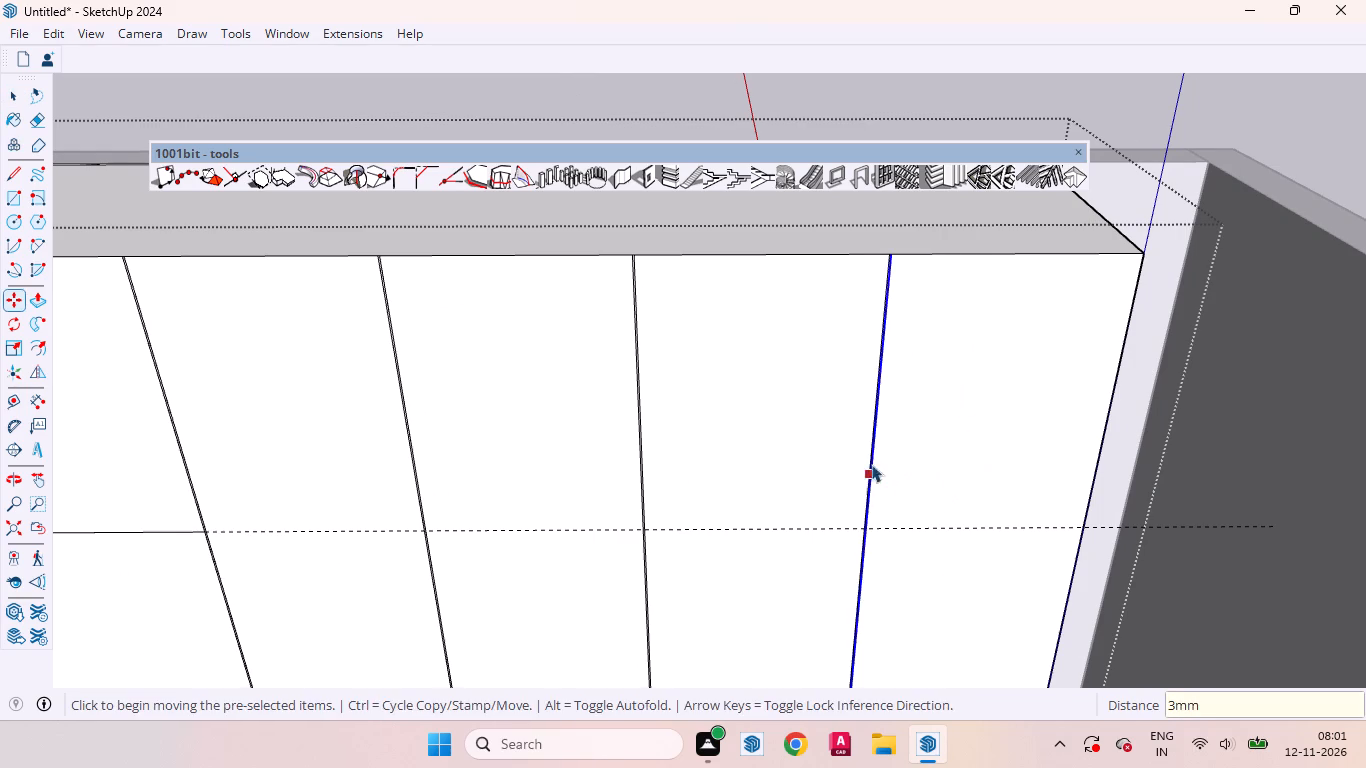
Push/pull the outermost door face, at the wardrobe end farthest from the niches, outward by 18 mm.
scroll(864, 476, down, 13)
middle_drag(818, 410, 1001, 483)
scroll(740, 434, up, 4)
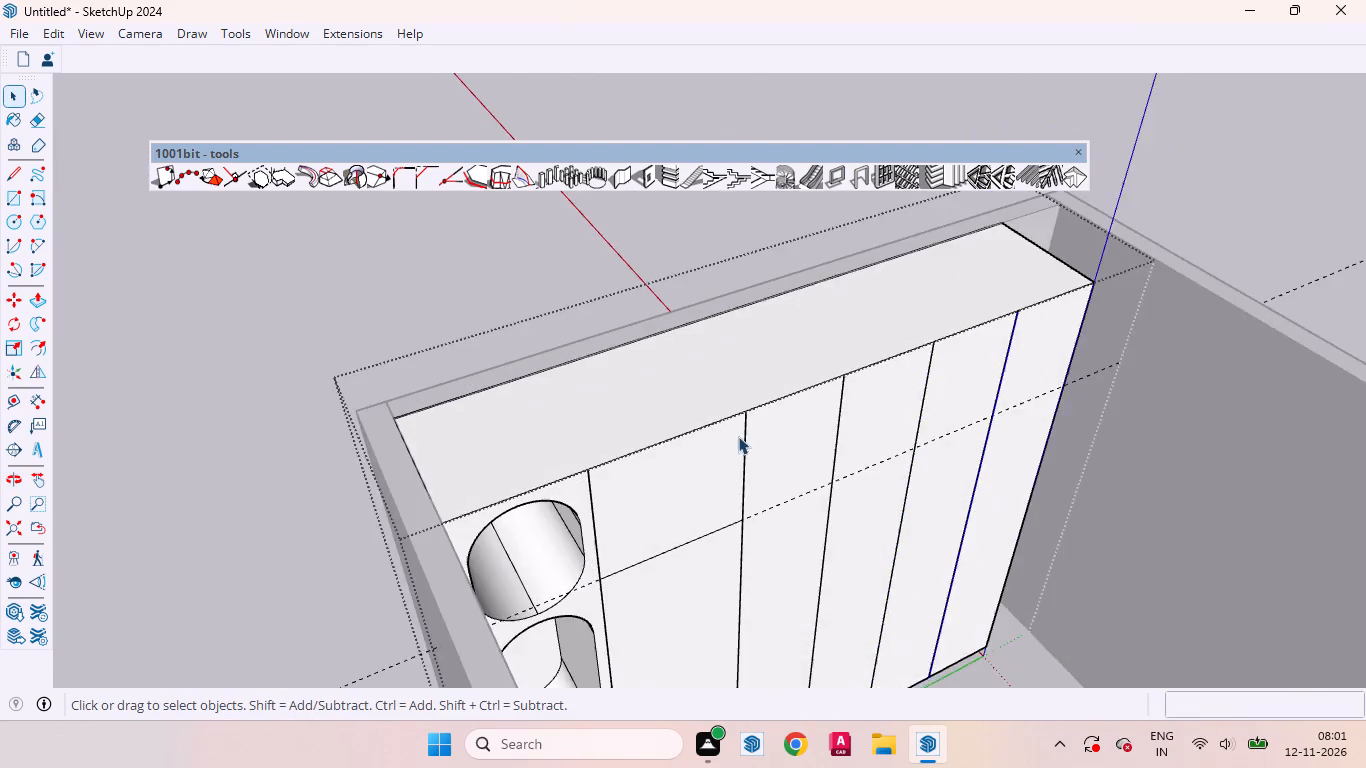
scroll(738, 436, up, 11)
scroll(678, 494, down, 9)
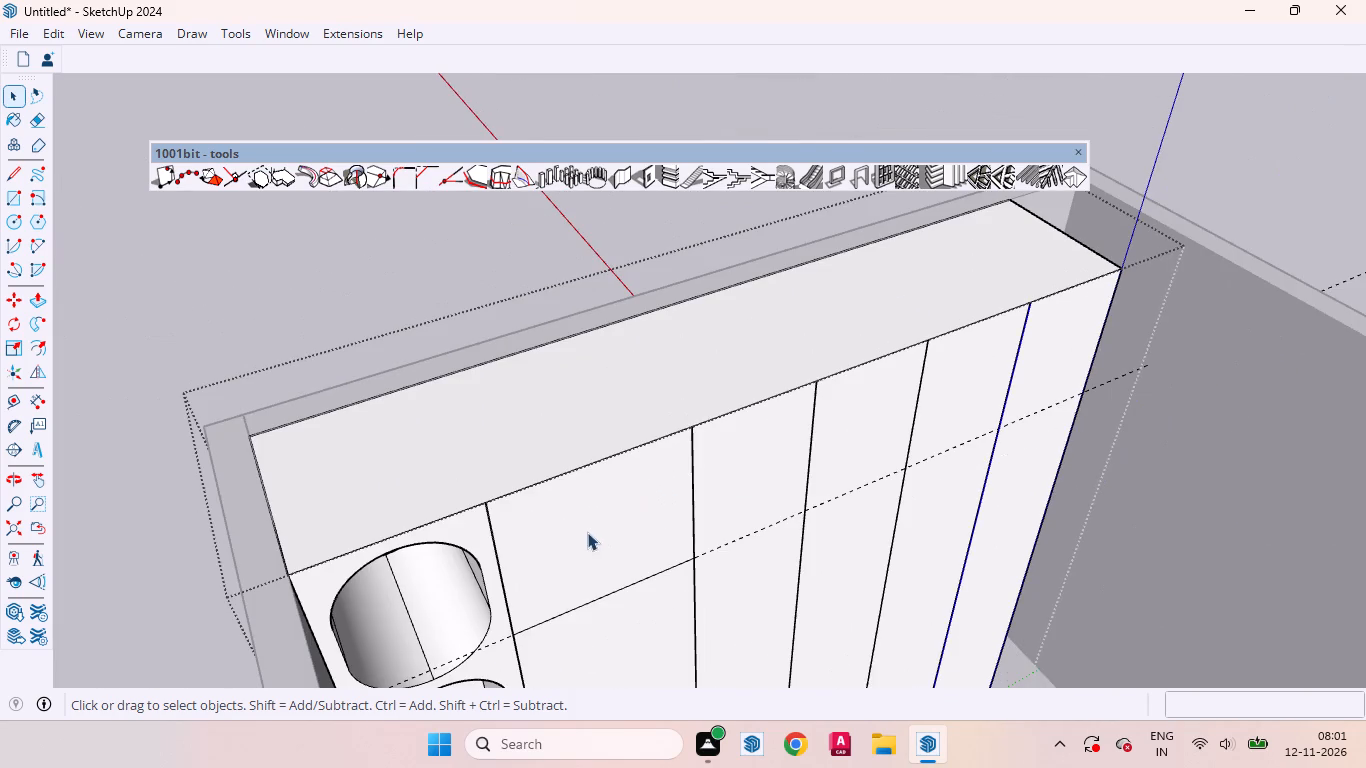
scroll(586, 532, up, 9)
scroll(527, 524, down, 8)
middle_drag(610, 512, 642, 506)
scroll(1110, 304, up, 4)
click(1110, 304)
scroll(572, 503, down, 4)
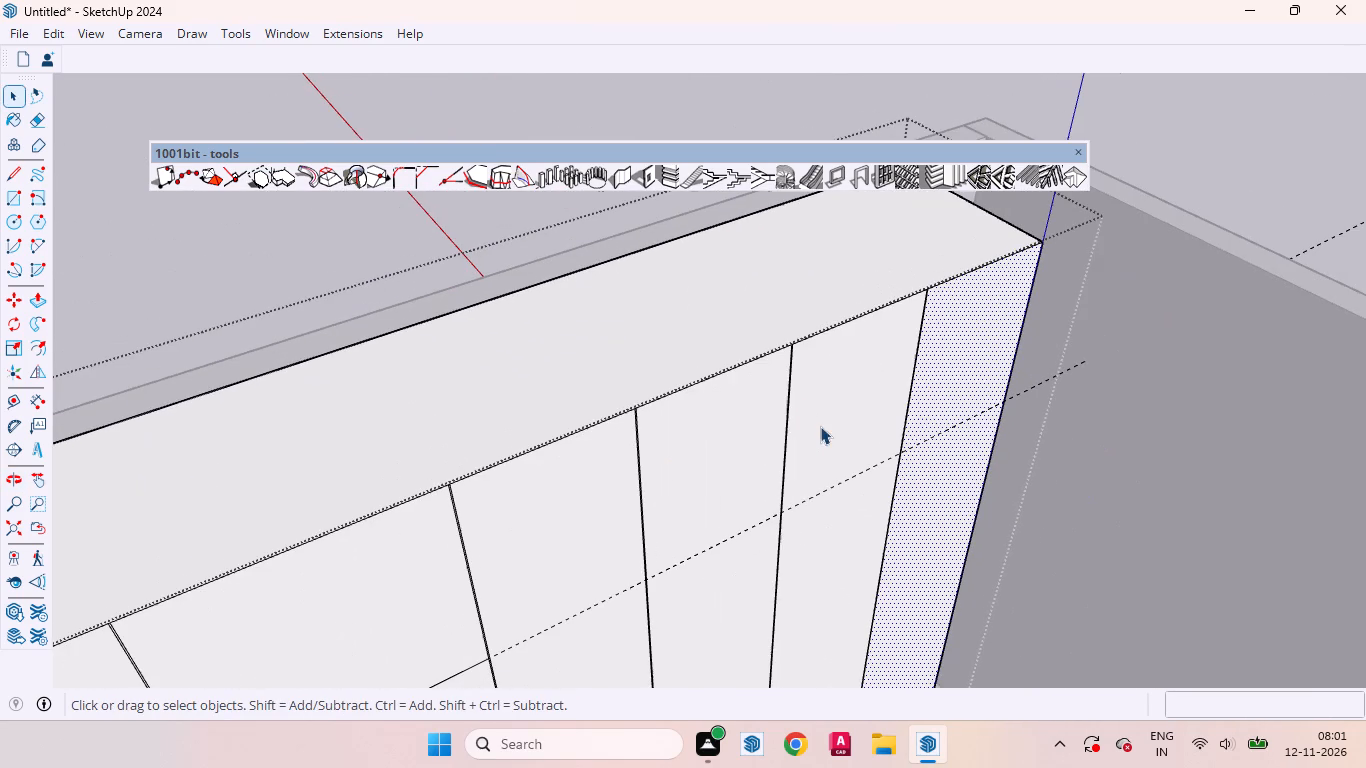
key(p)
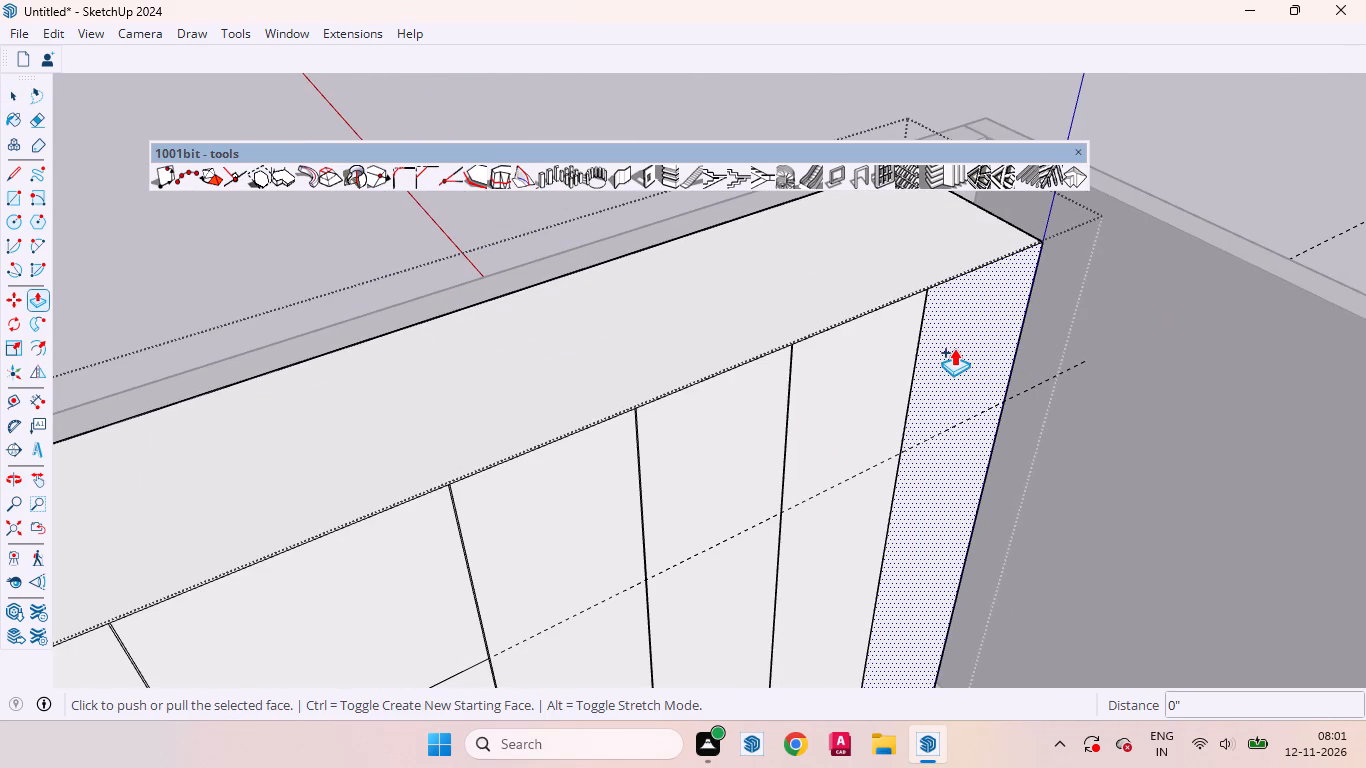
click(954, 348)
text(18mm)
key(Return)
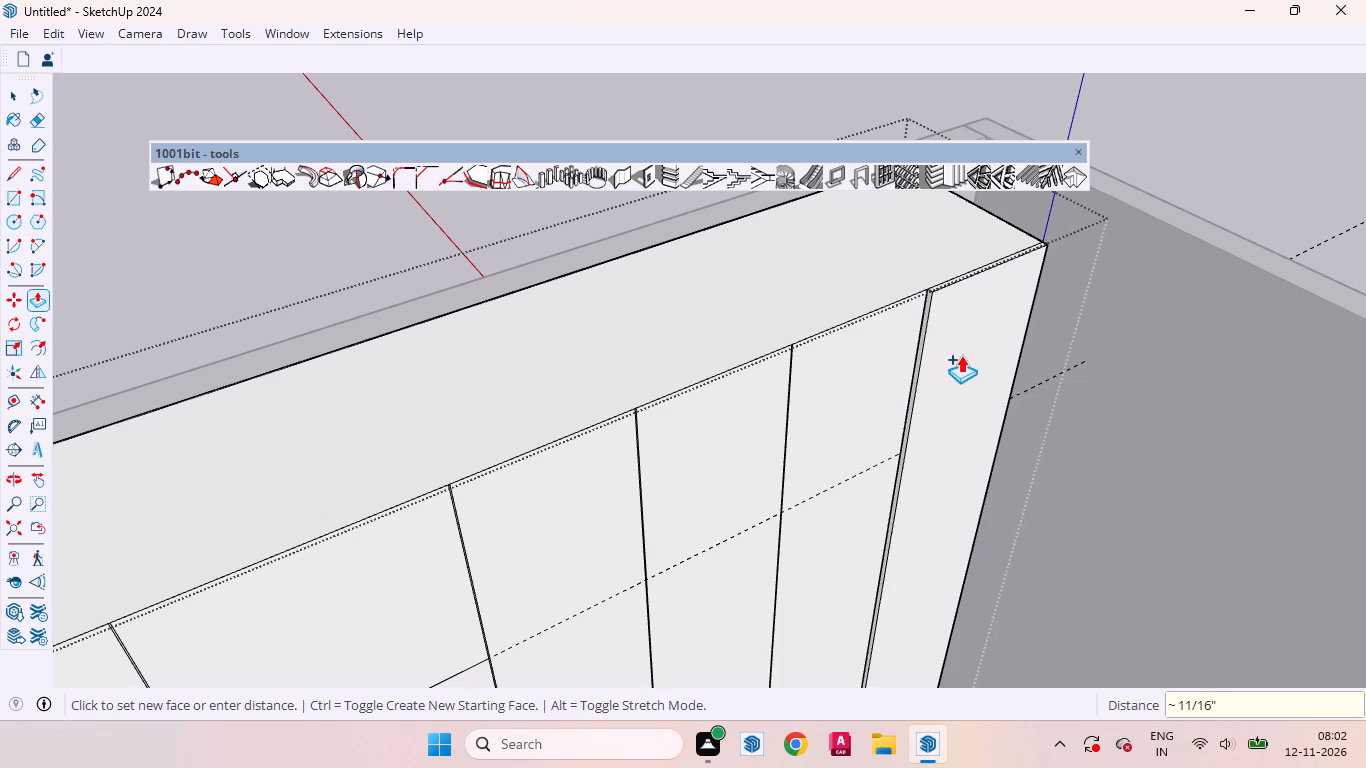
Repeat the 18 mm pull on the other three full-height door faces and the upper and lower door faces beside the niches.
double_click(879, 354)
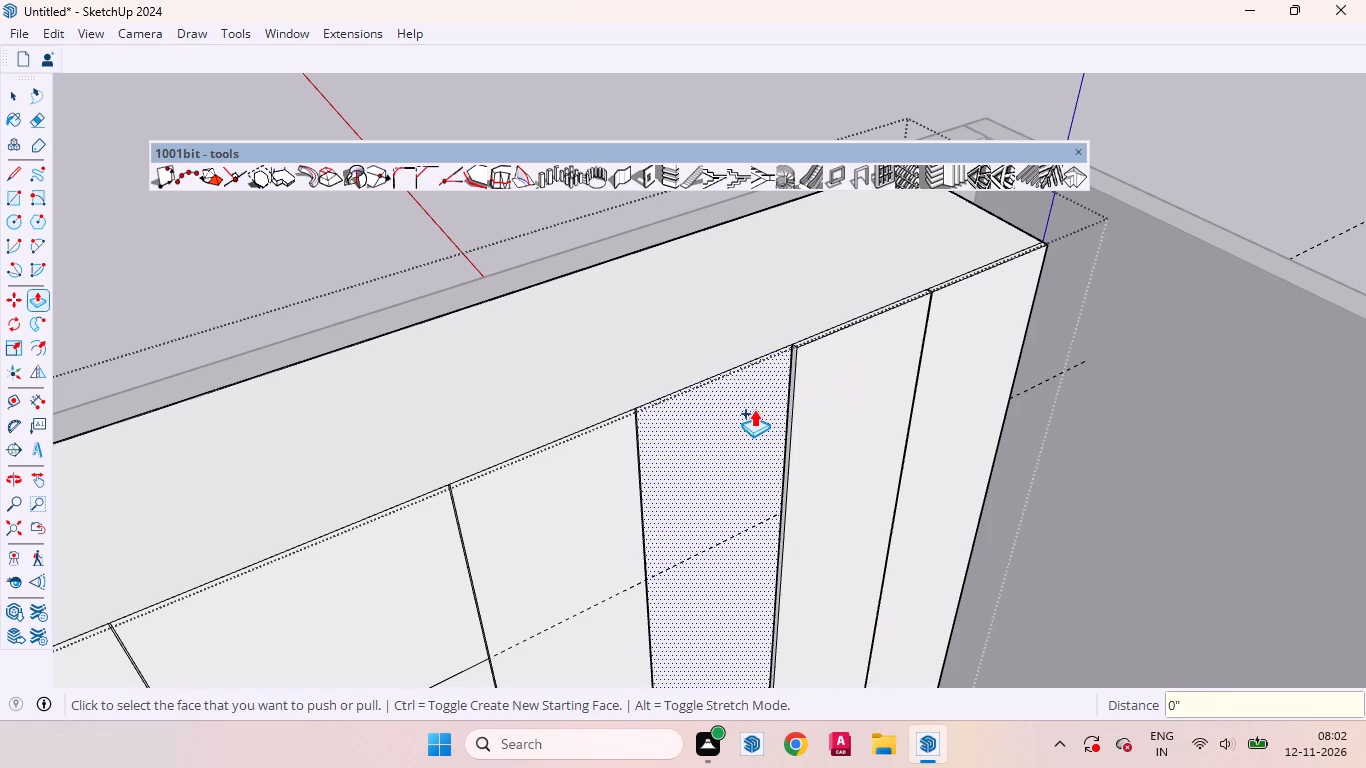
double_click(752, 409)
double_click(621, 490)
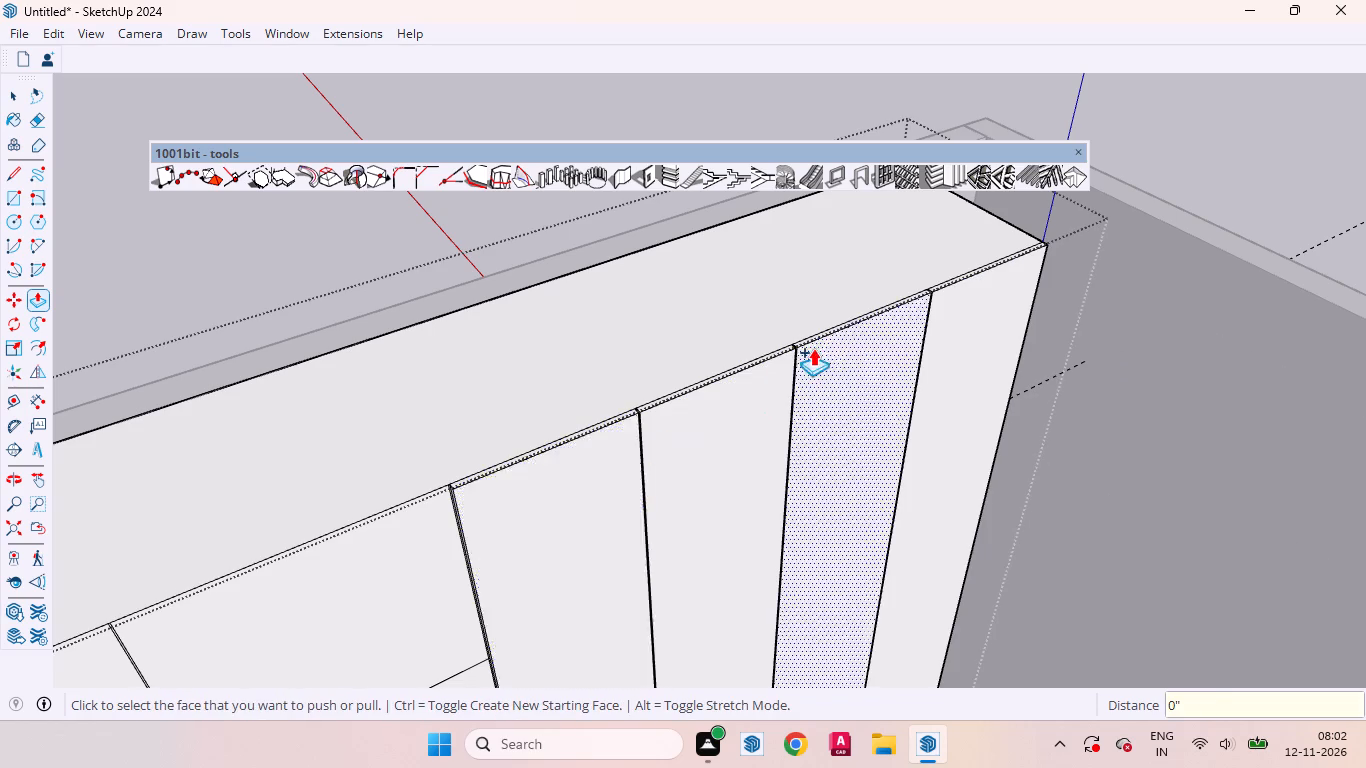
scroll(814, 347, down, 7)
double_click(569, 483)
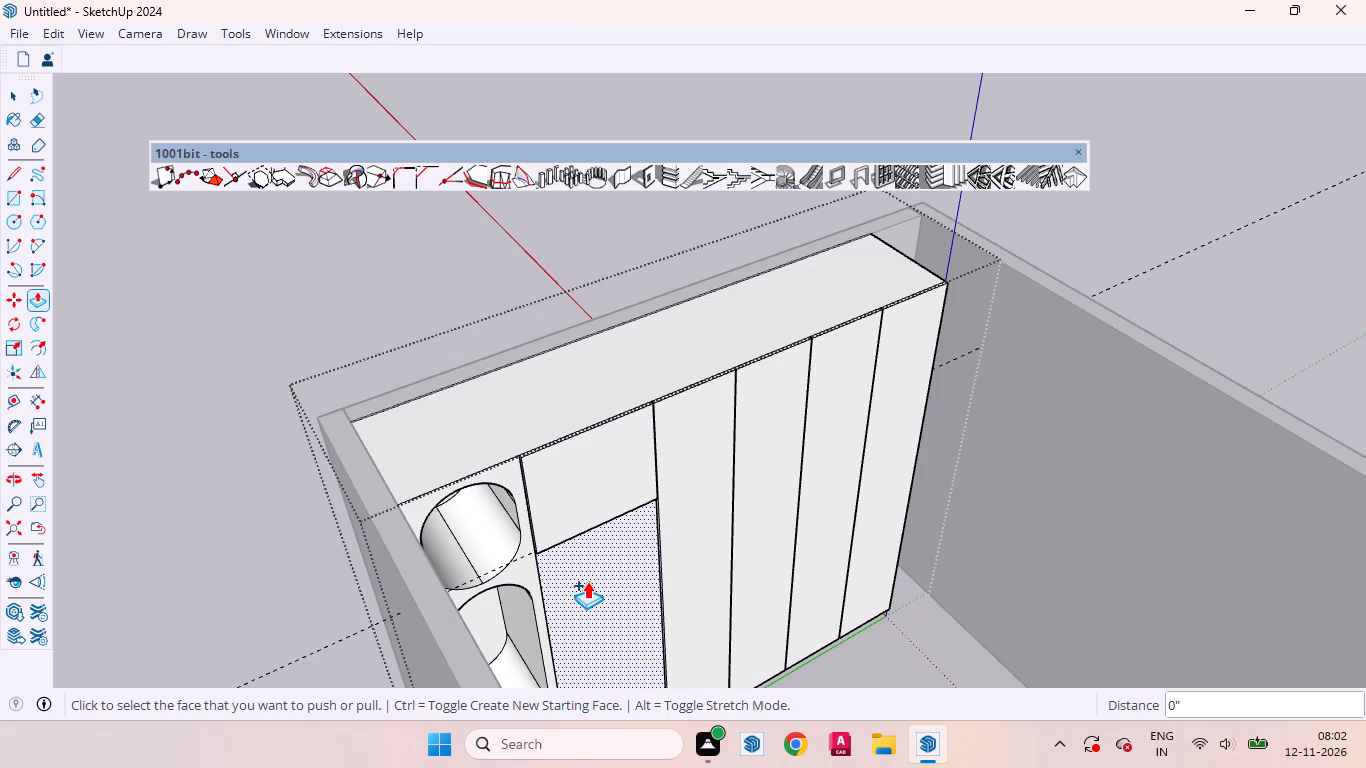
double_click(587, 581)
key(space)
Copy the horizontal line between the upper and lower doors beside the niches 3 mm downward.
scroll(523, 440, up, 8)
middle_drag(514, 494, 561, 461)
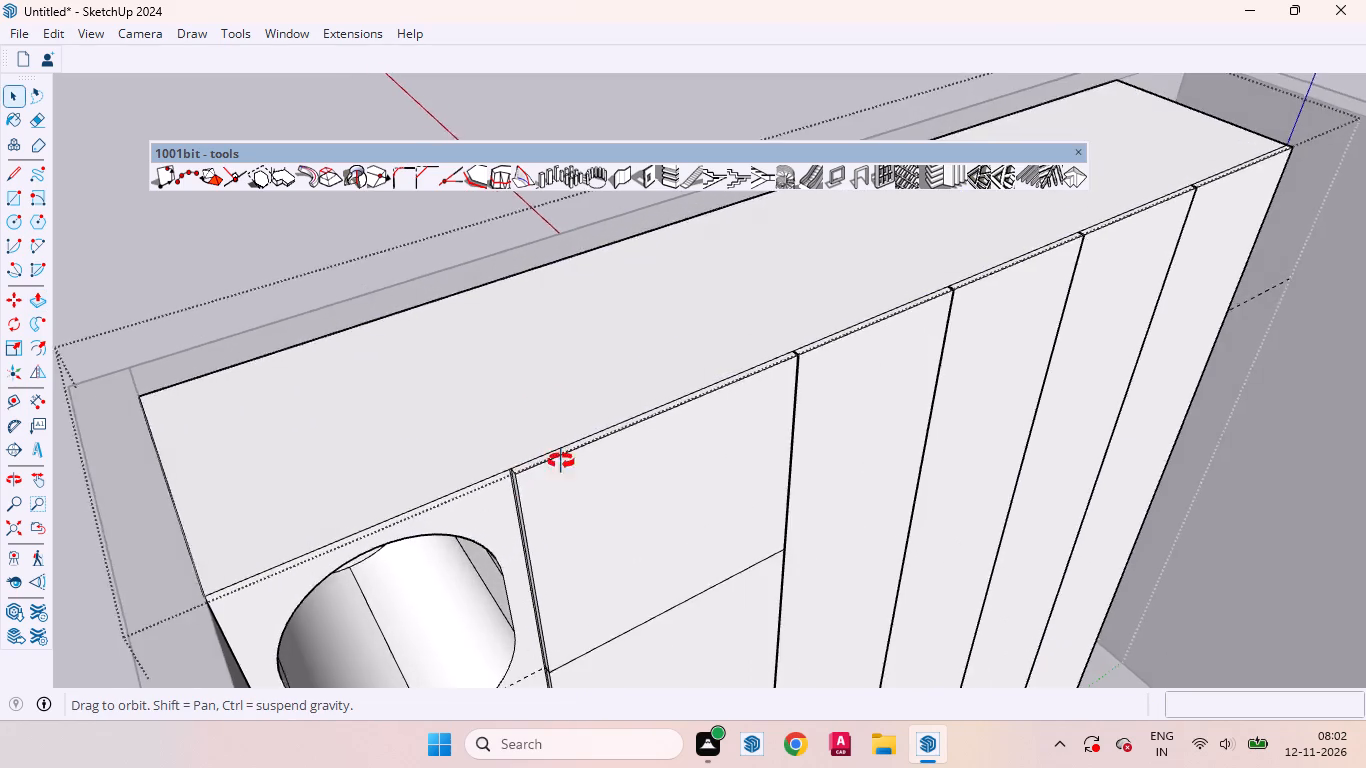
scroll(556, 465, up, 1)
middle_drag(561, 461, 309, 299)
right_drag(409, 290, 309, 299)
scroll(490, 318, down, 12)
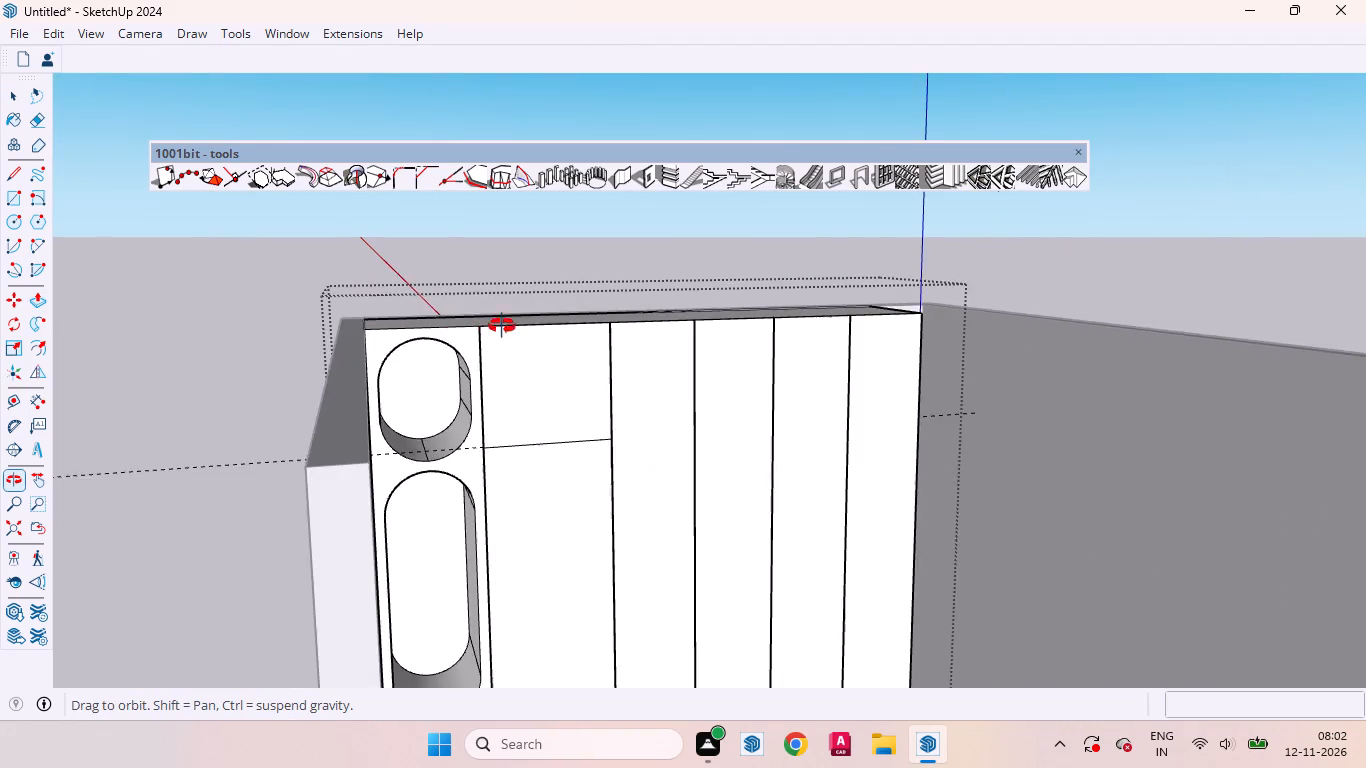
scroll(593, 540, up, 10)
scroll(592, 352, up, 6)
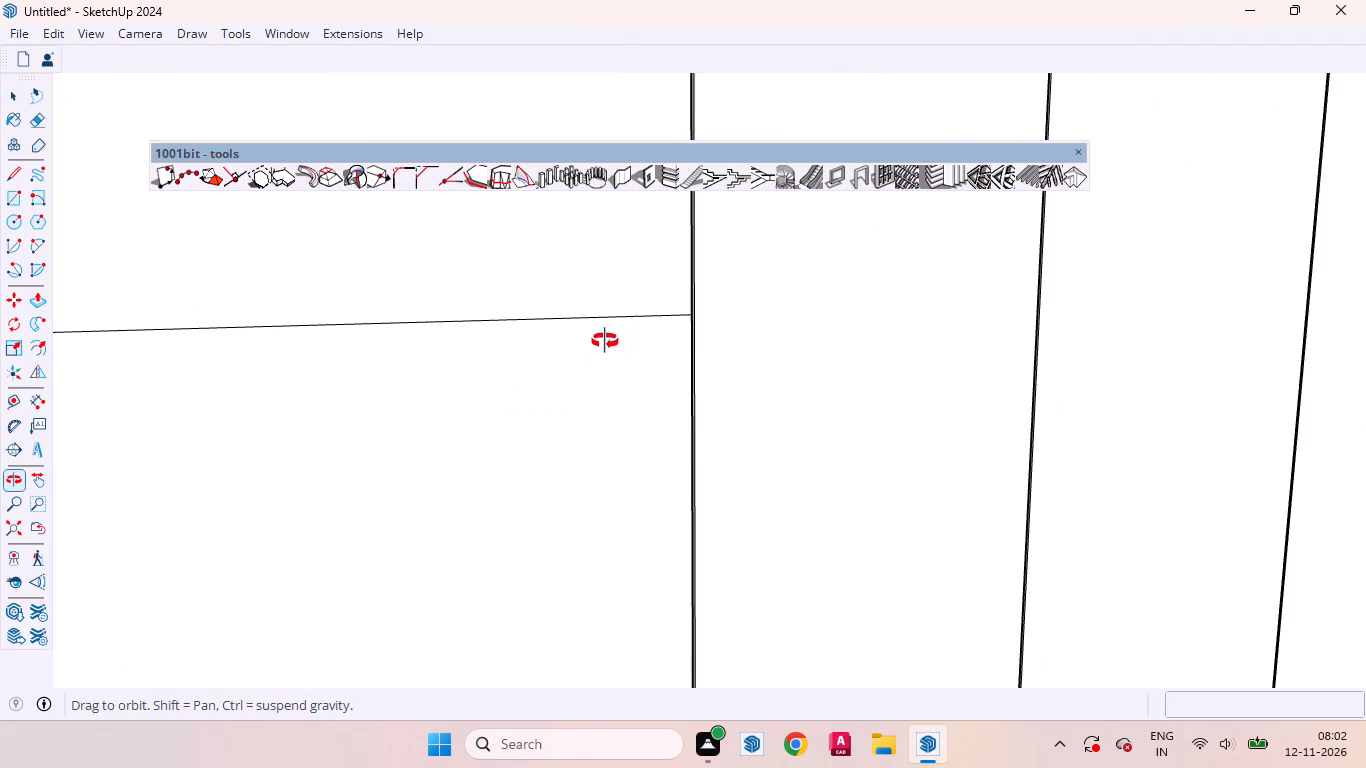
middle_drag(636, 341, 444, 365)
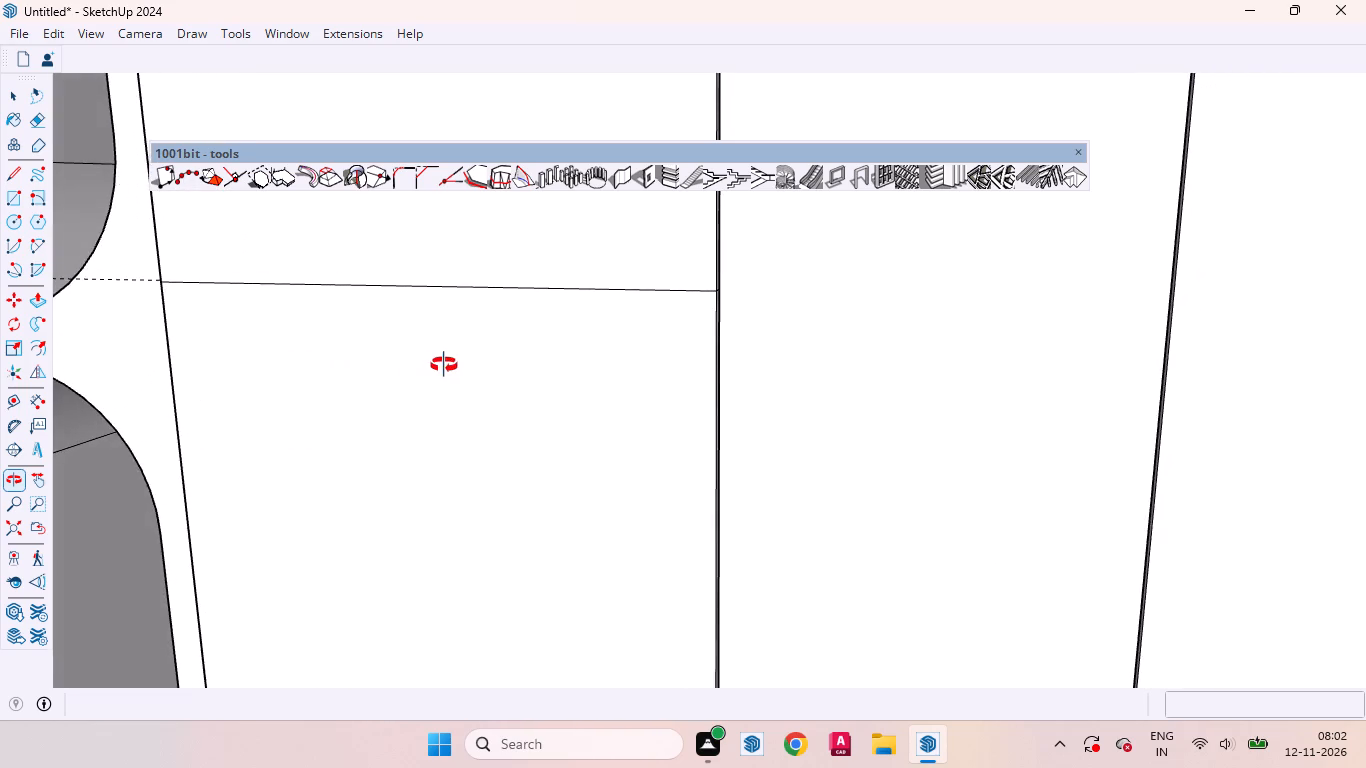
scroll(478, 391, down, 4)
scroll(479, 350, up, 4)
key(space)
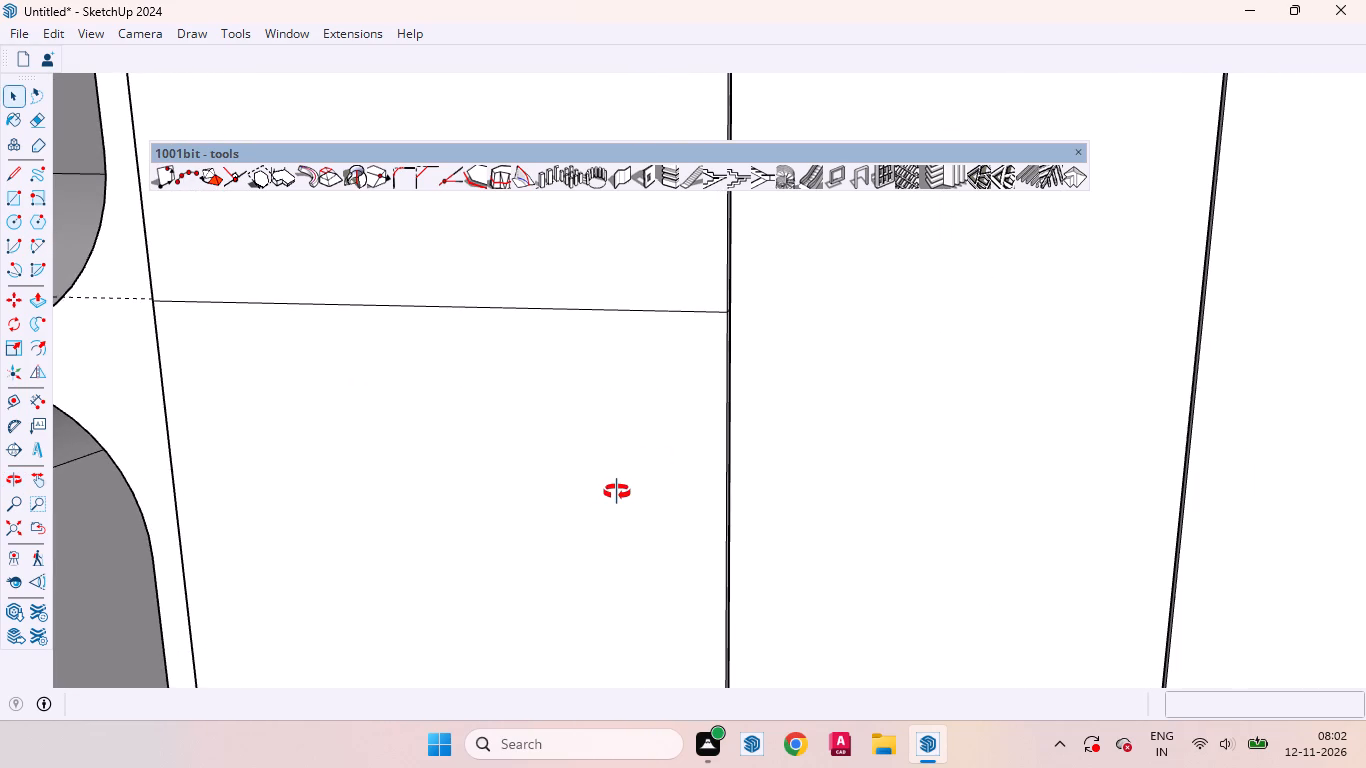
drag(557, 302, 559, 312)
click(558, 310)
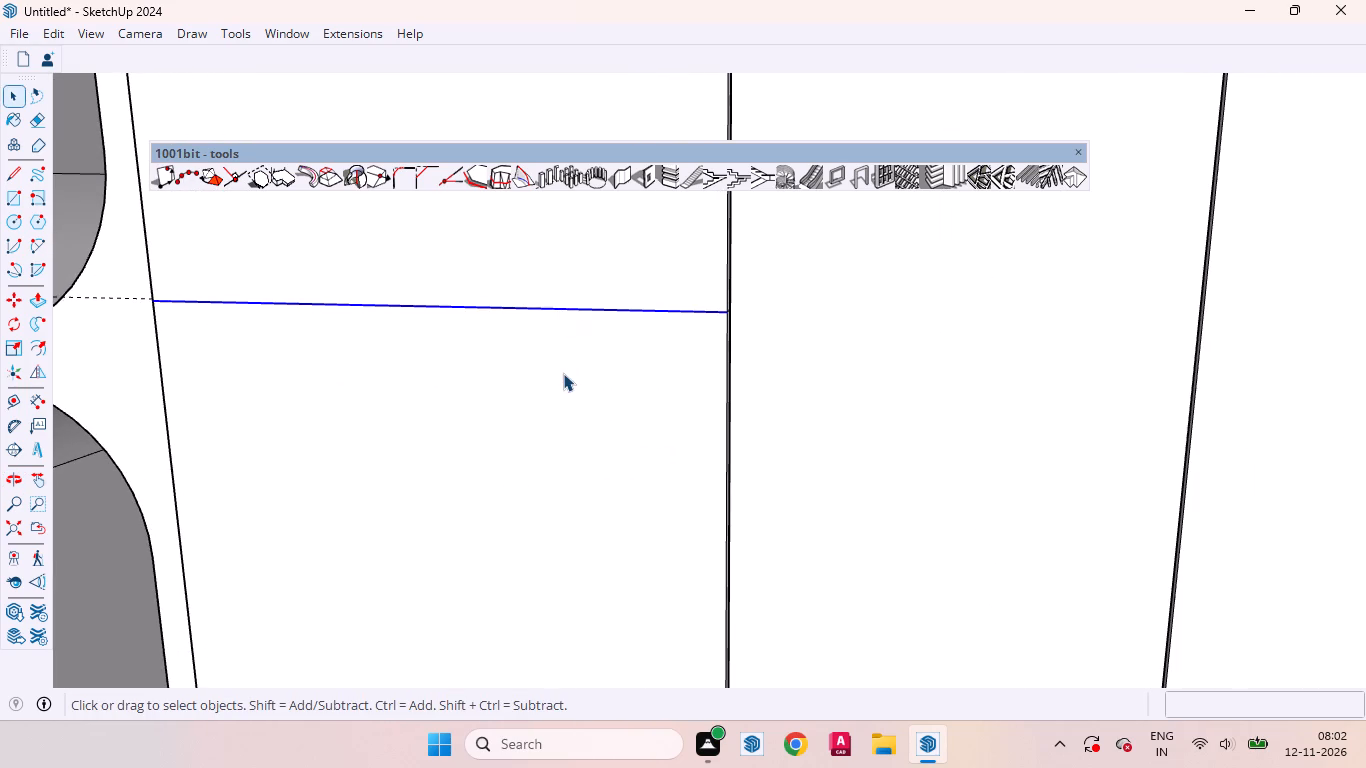
key(m)
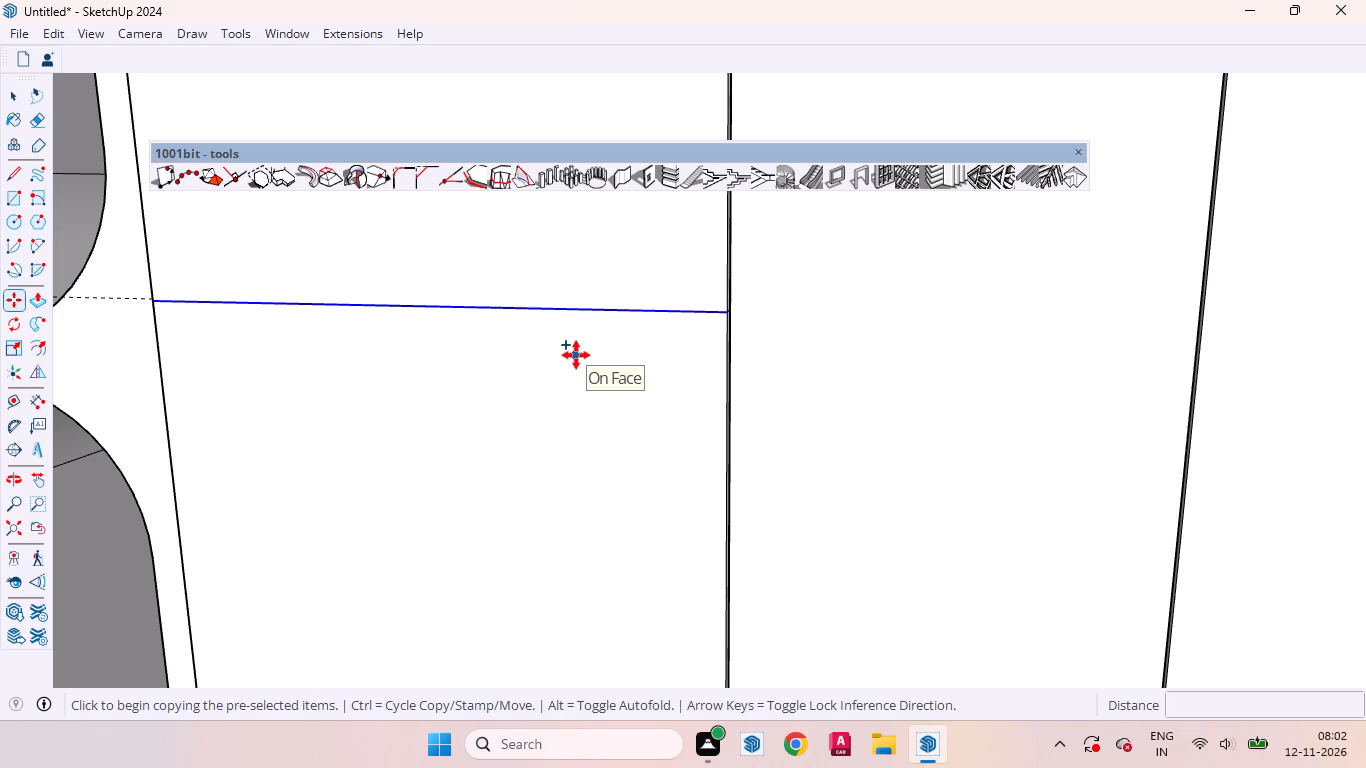
click(576, 355)
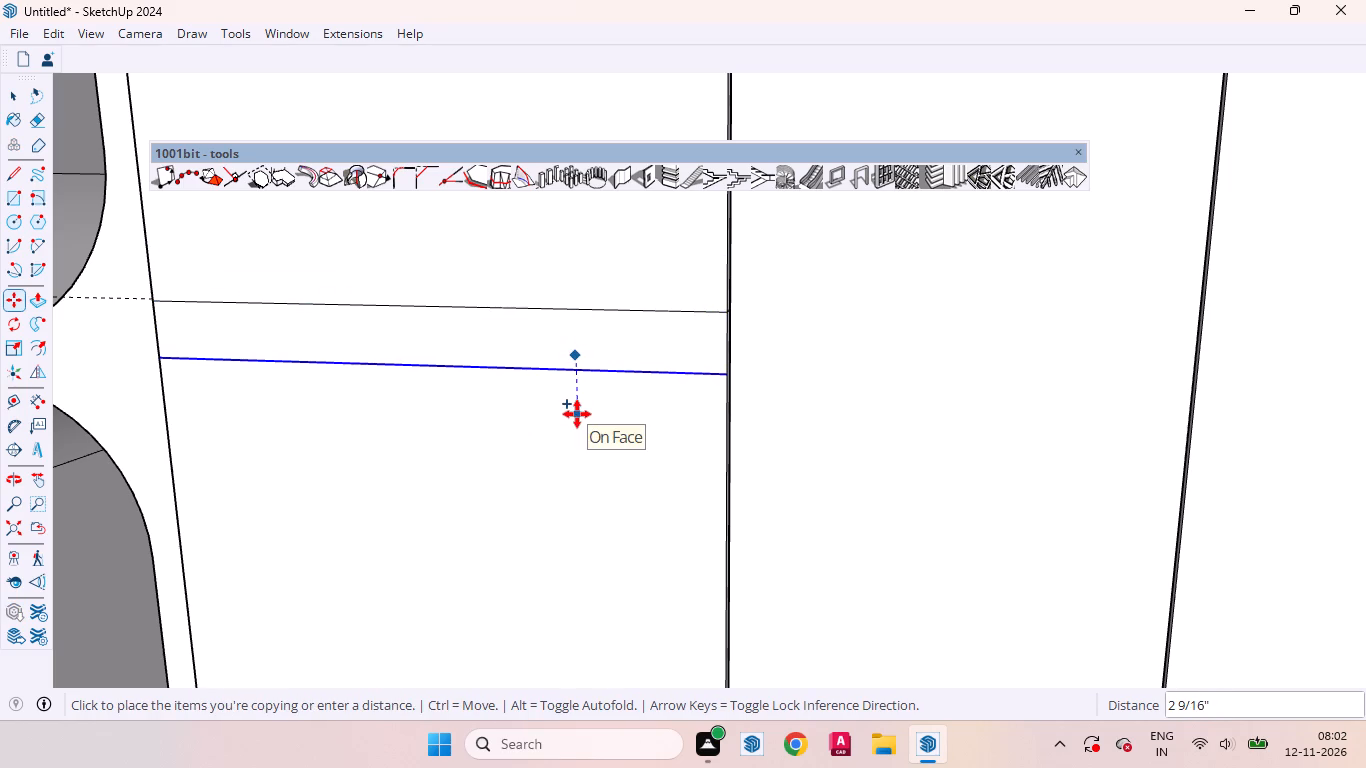
text(3m)
key(m)
key(Return)
key(space)
Push the narrow horizontal strip between the upper and lower doors inward by 18 mm to form a groove.
scroll(557, 336, up, 3)
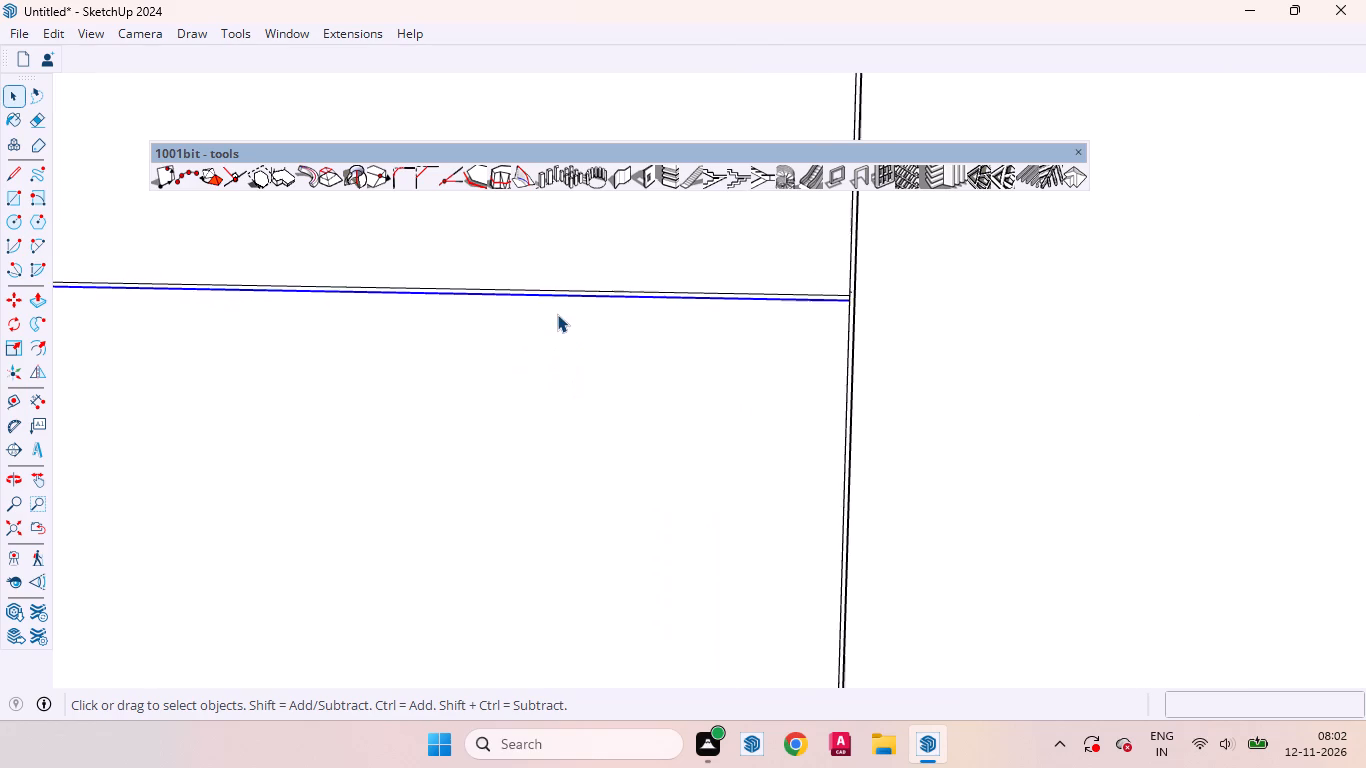
scroll(557, 314, up, 6)
right_click(553, 285)
scroll(554, 284, down, 1)
scroll(555, 284, up, 1)
click(529, 336)
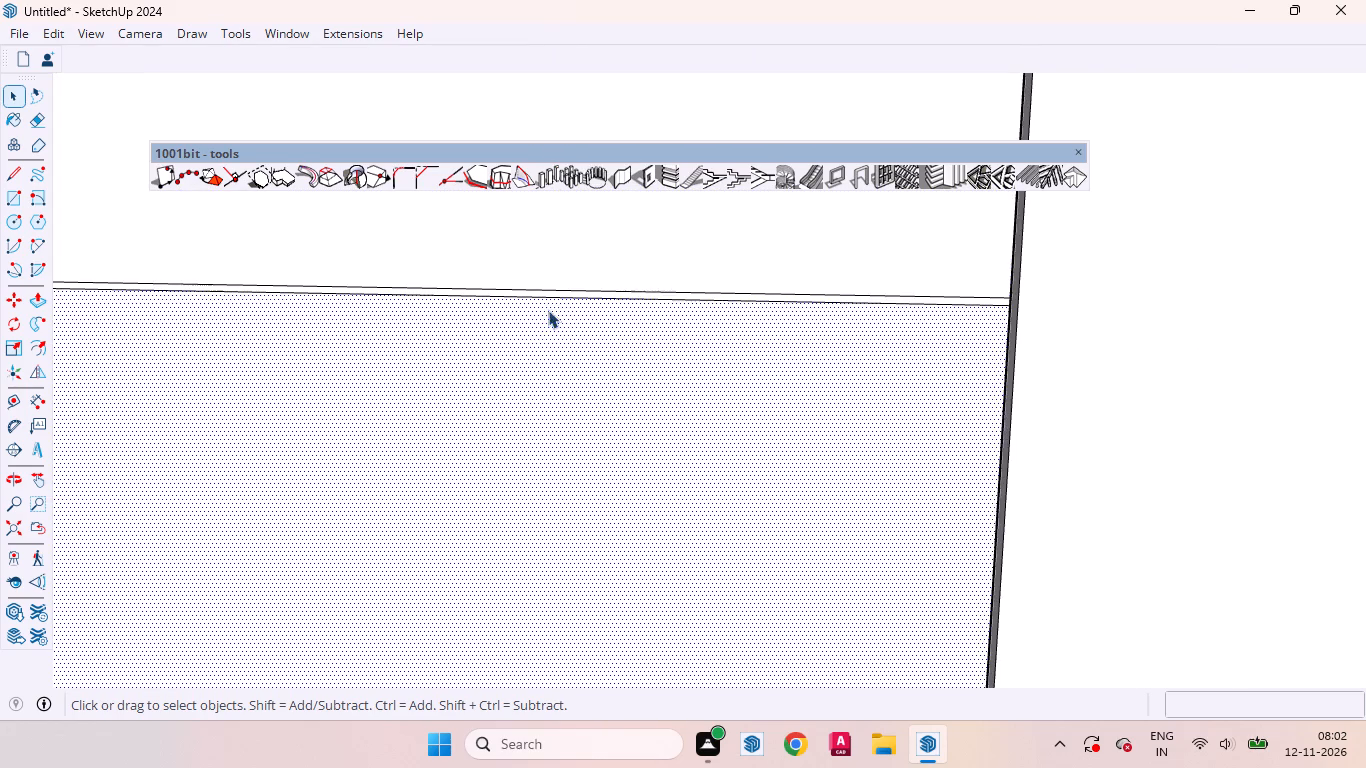
scroll(551, 303, up, 6)
click(557, 290)
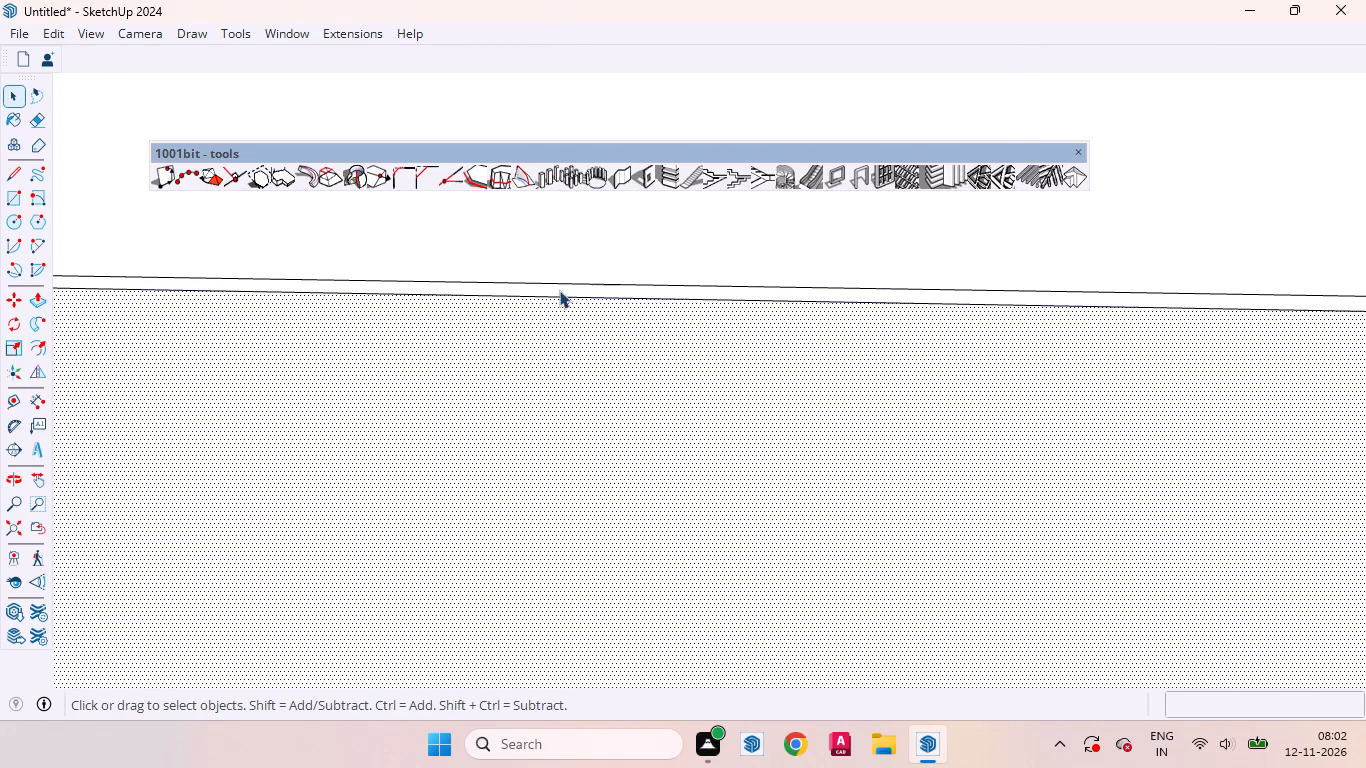
scroll(566, 290, up, 6)
key(p)
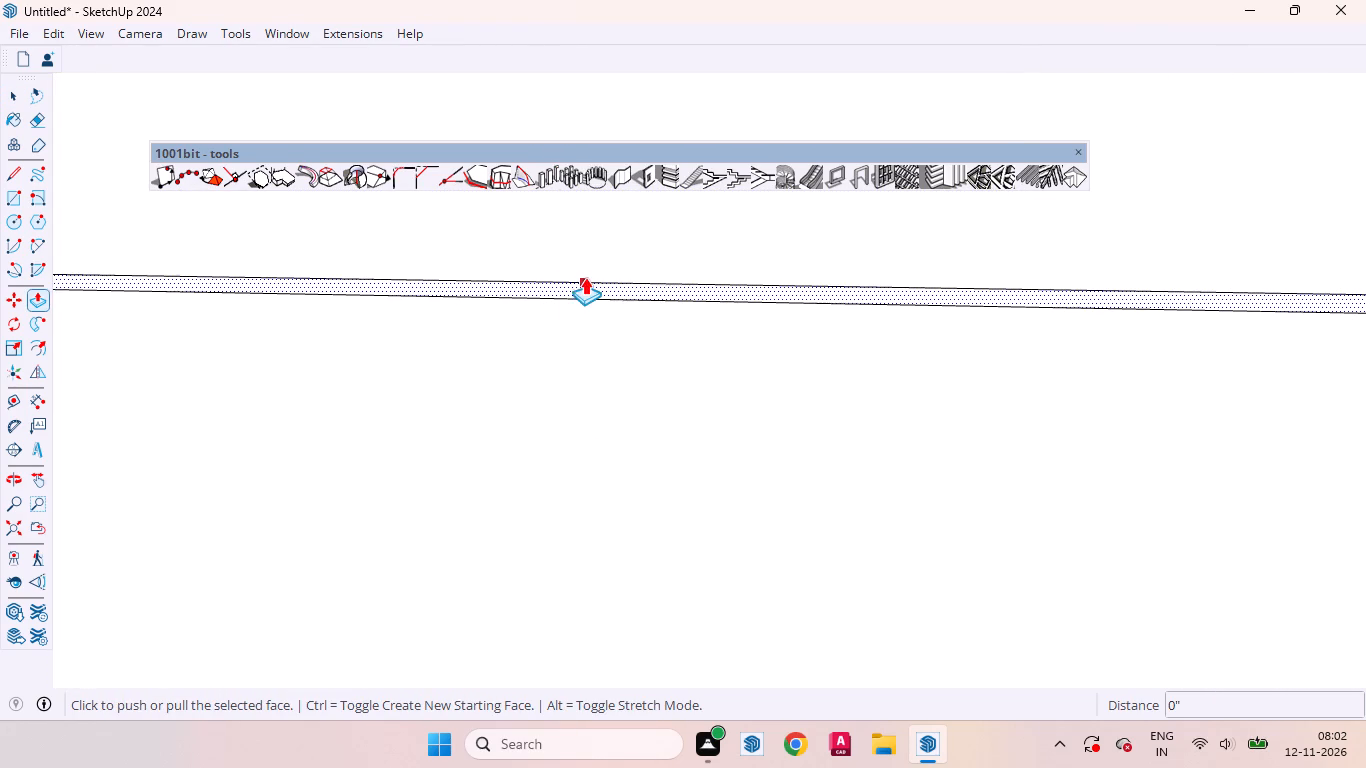
scroll(585, 277, up, 12)
click(586, 315)
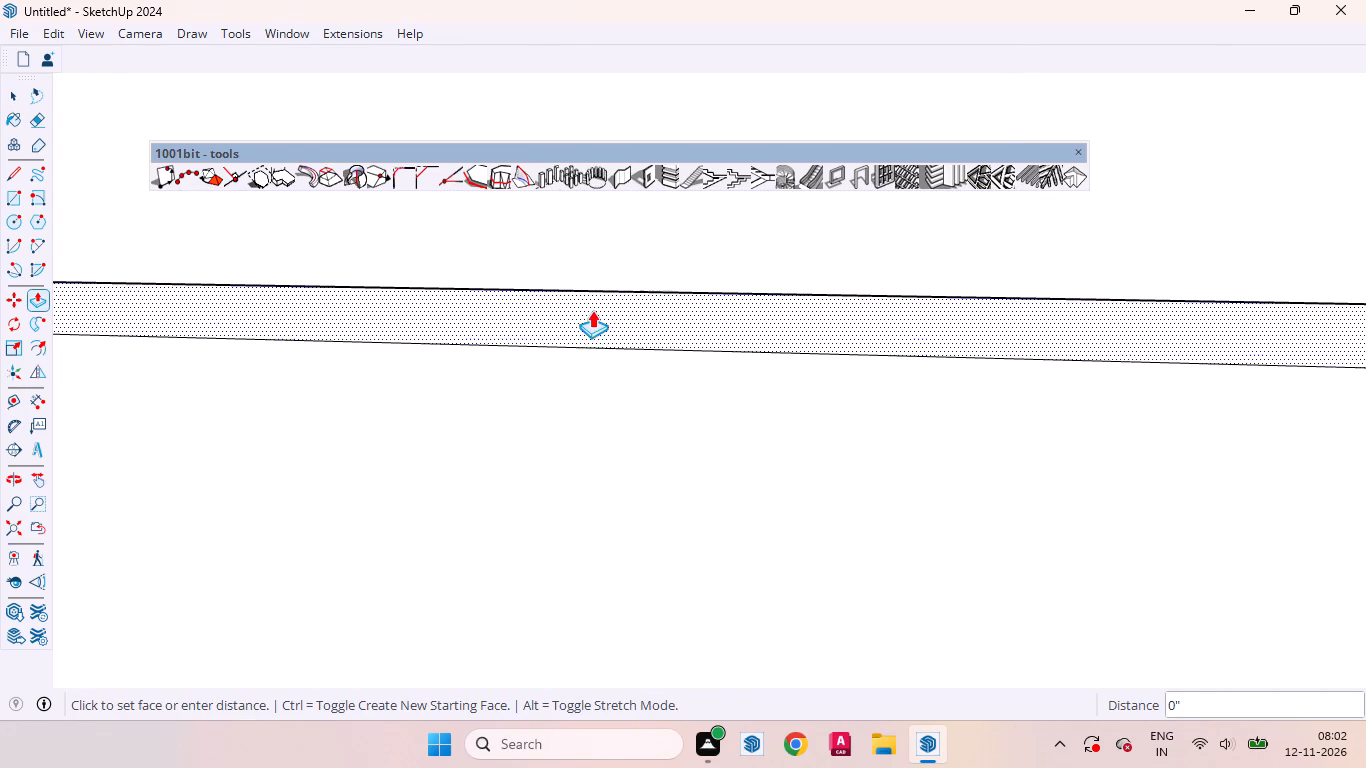
key(1)
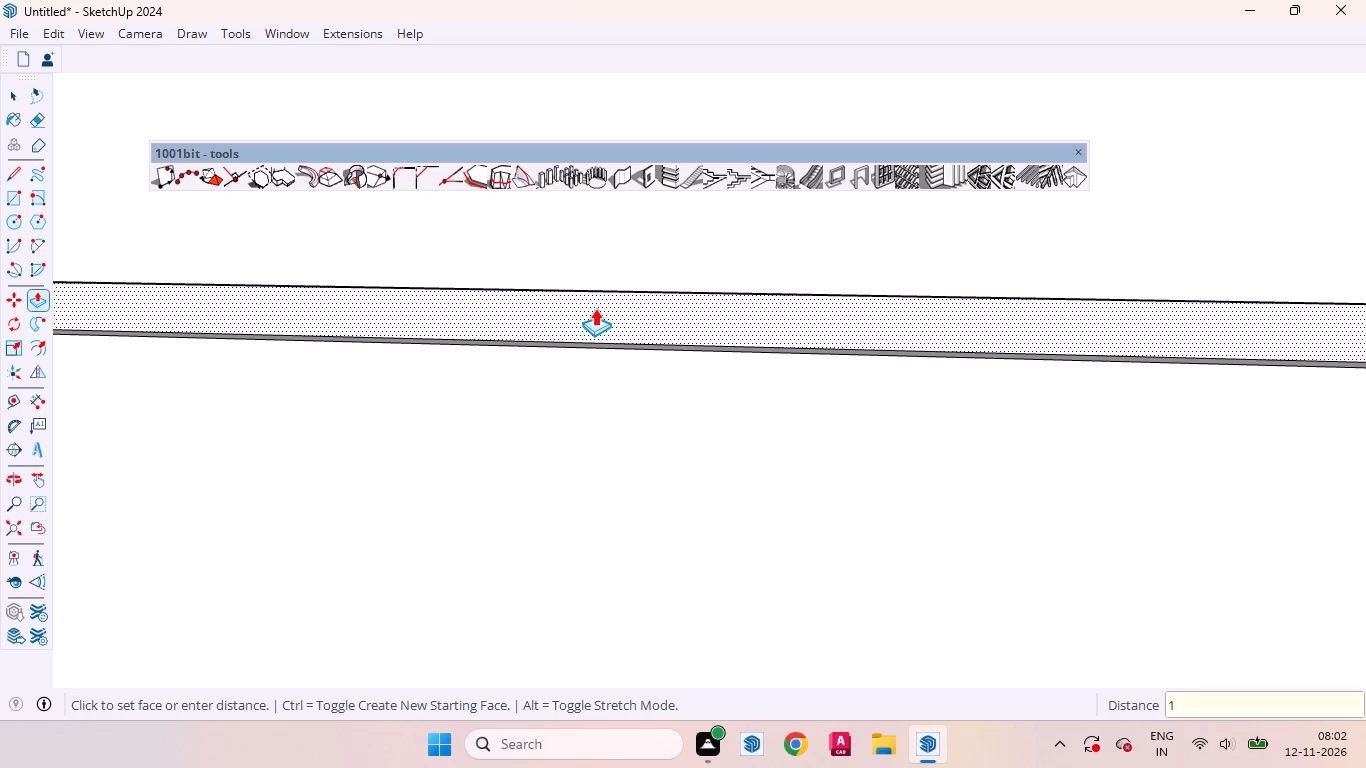
text(8mm)
key(Return)
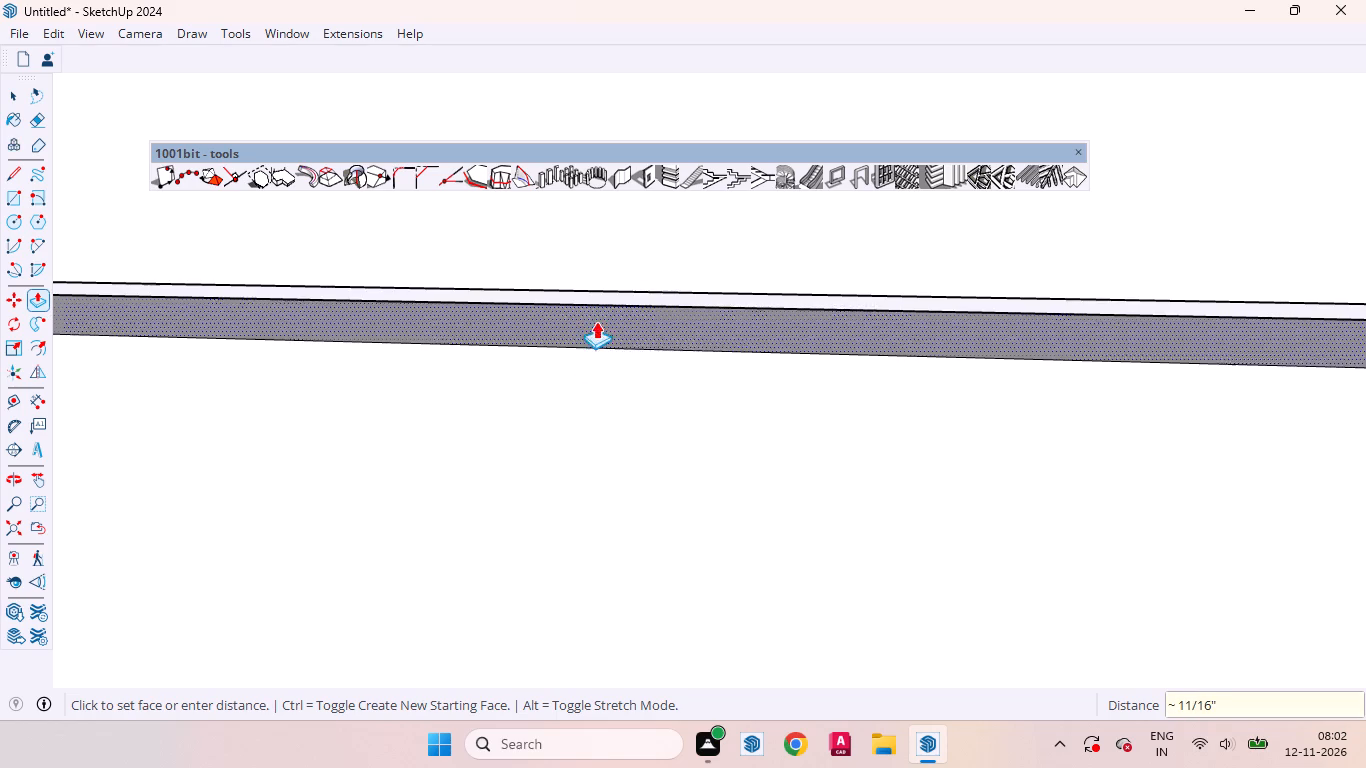
key(space)
Delete the horizontal dashed guide line running across the wardrobe and walls.
scroll(626, 373, down, 9)
scroll(680, 398, up, 2)
scroll(616, 397, down, 14)
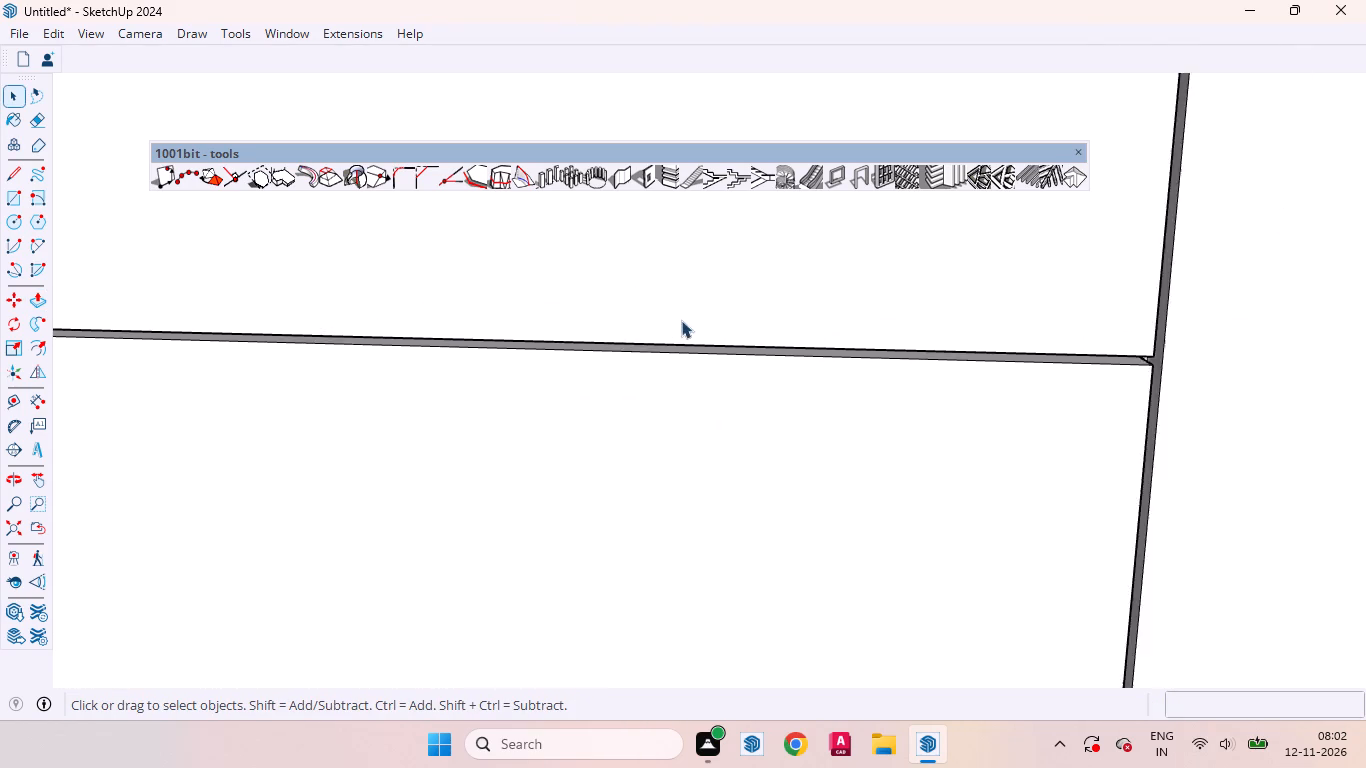
scroll(681, 320, down, 9)
scroll(902, 329, down, 20)
scroll(902, 329, down, 1)
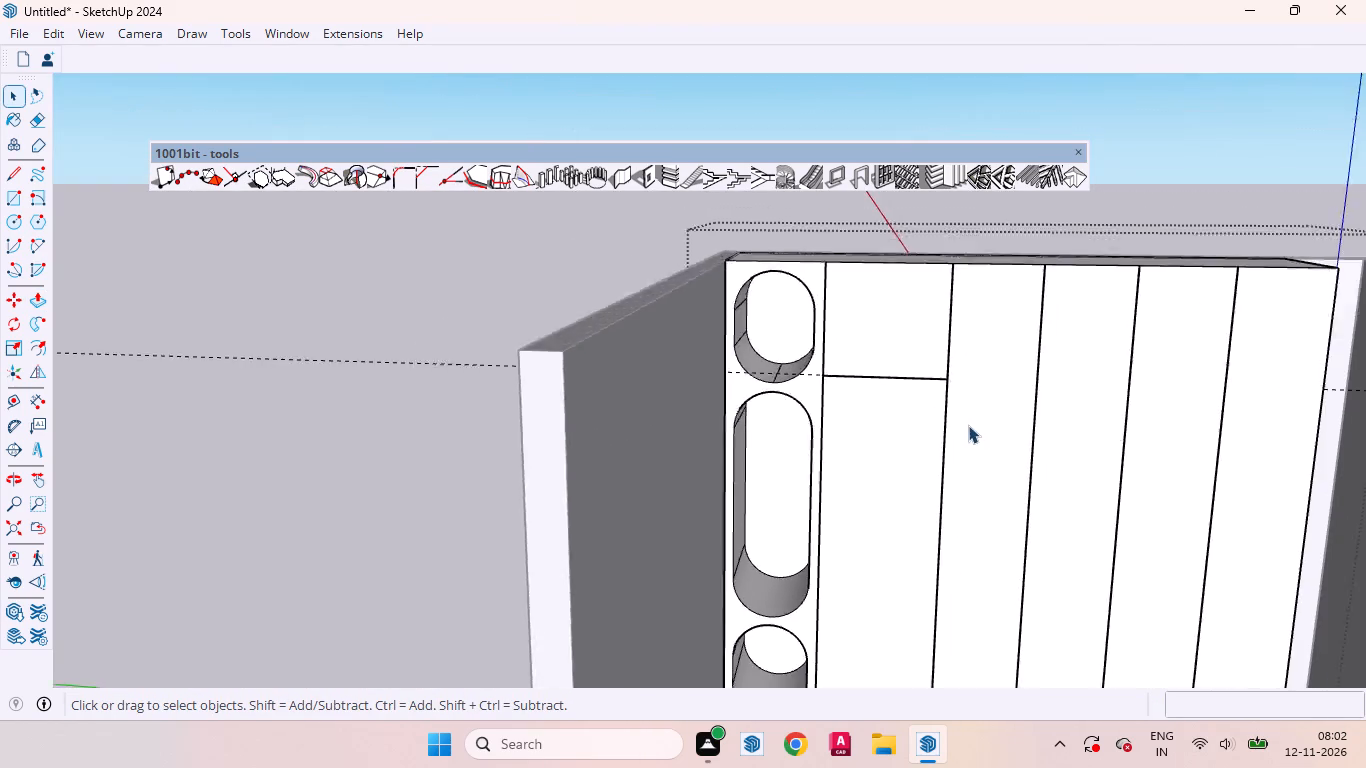
scroll(968, 425, down, 7)
drag(637, 463, 294, 238)
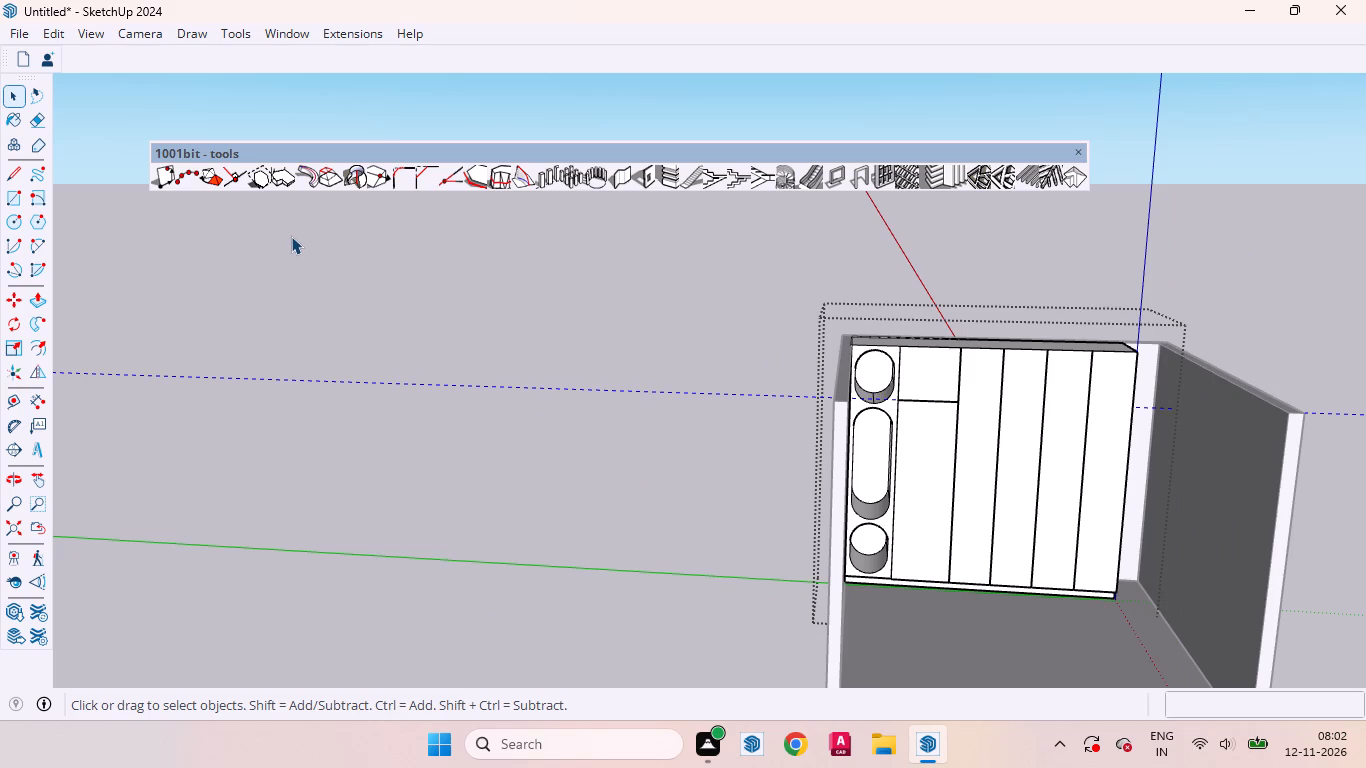
key(Delete)
Copy the outer vertical edge of the niche panel, next to the side wall, 3 mm inward across the panel face.
scroll(937, 396, up, 6)
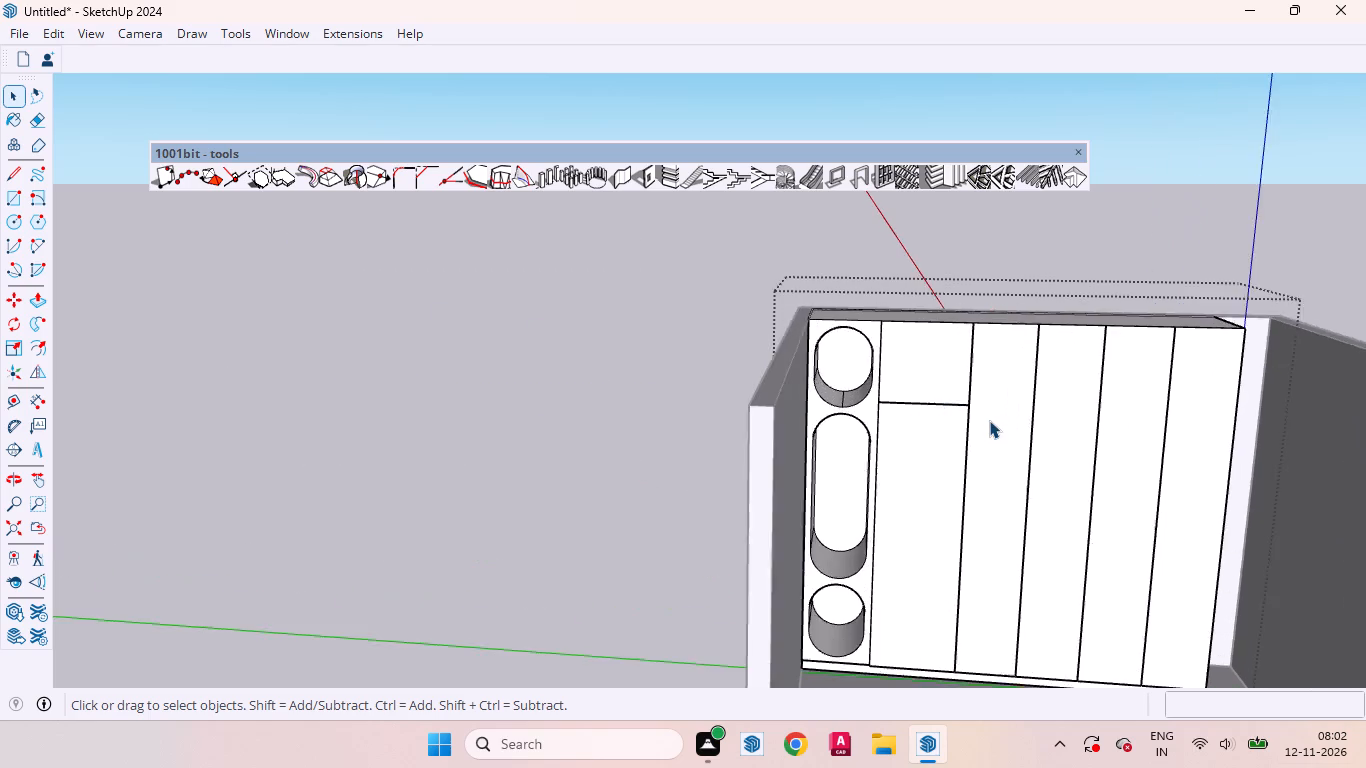
scroll(989, 420, up, 3)
middle_drag(1010, 465, 739, 304)
scroll(715, 354, up, 3)
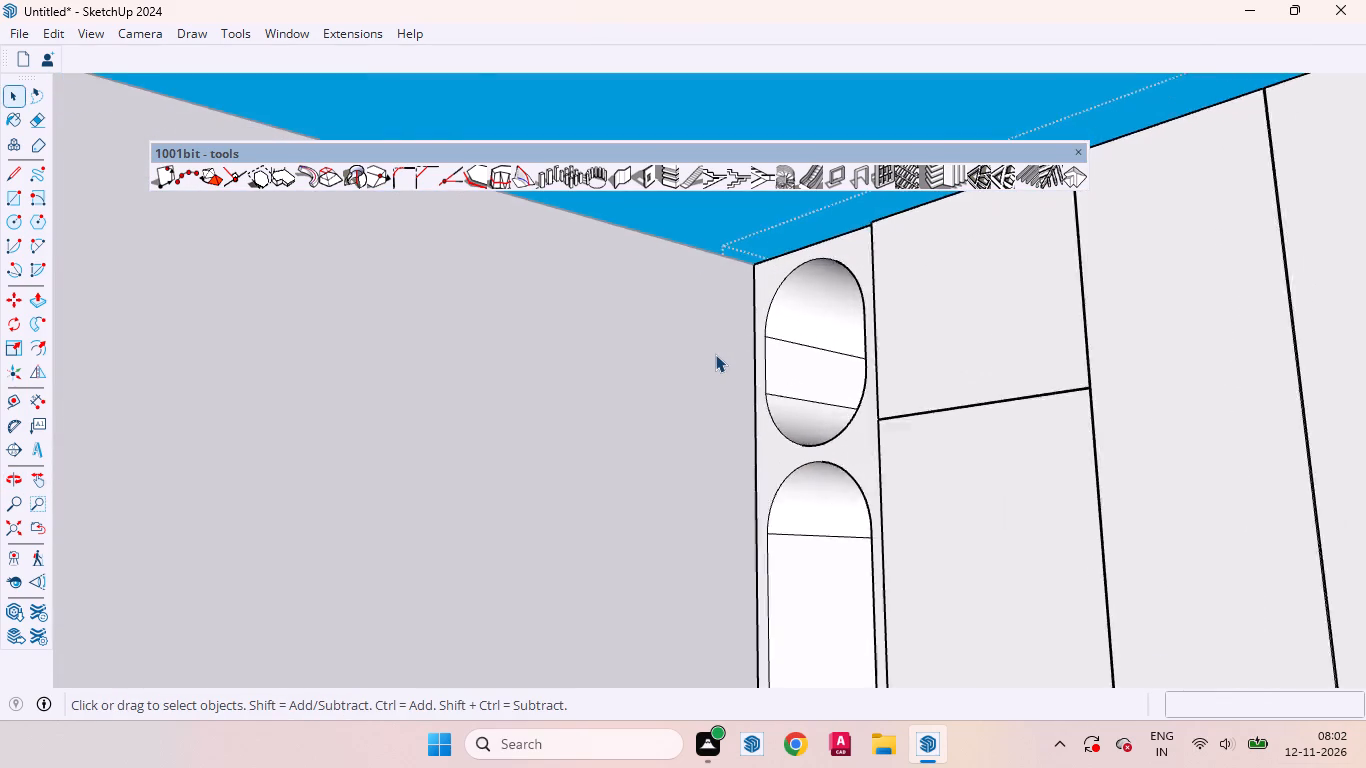
scroll(715, 354, up, 3)
middle_drag(738, 348, 923, 550)
scroll(818, 300, up, 7)
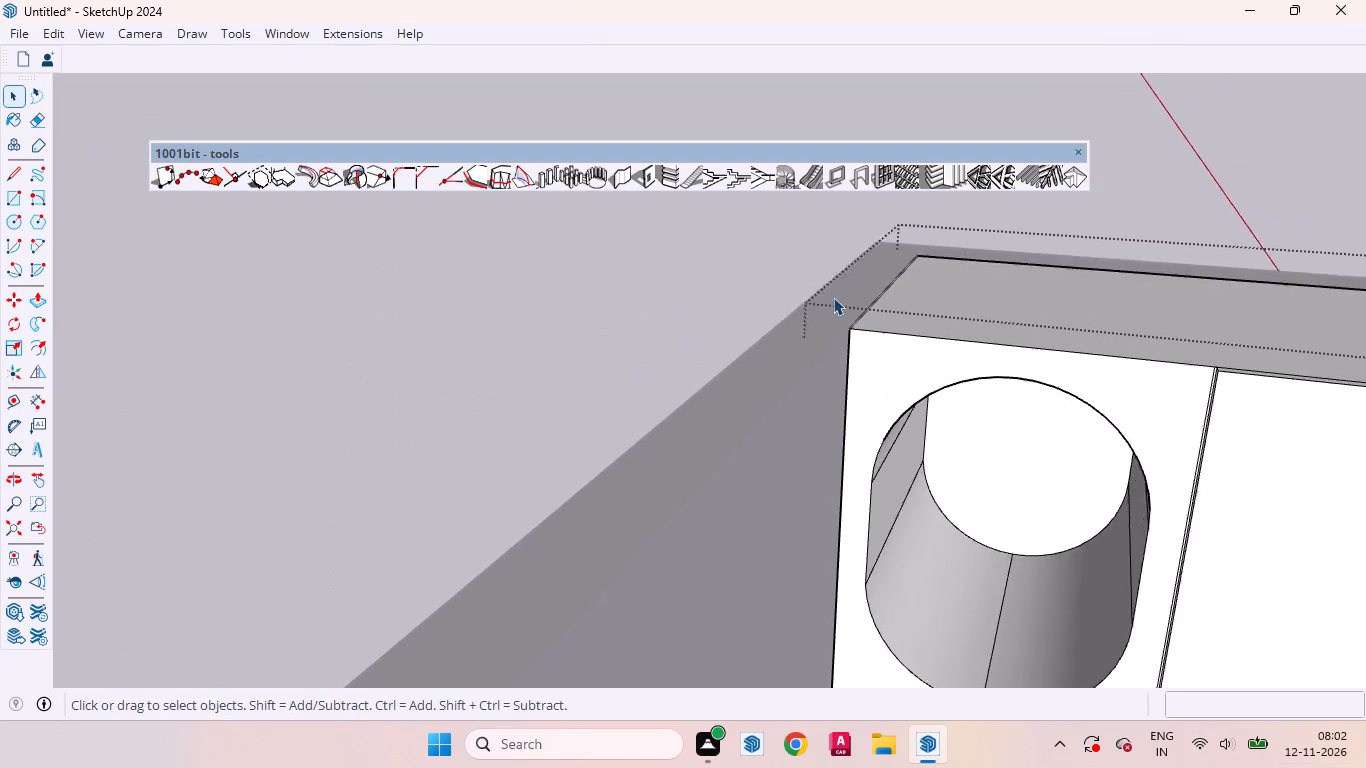
click(908, 404)
scroll(885, 394, up, 5)
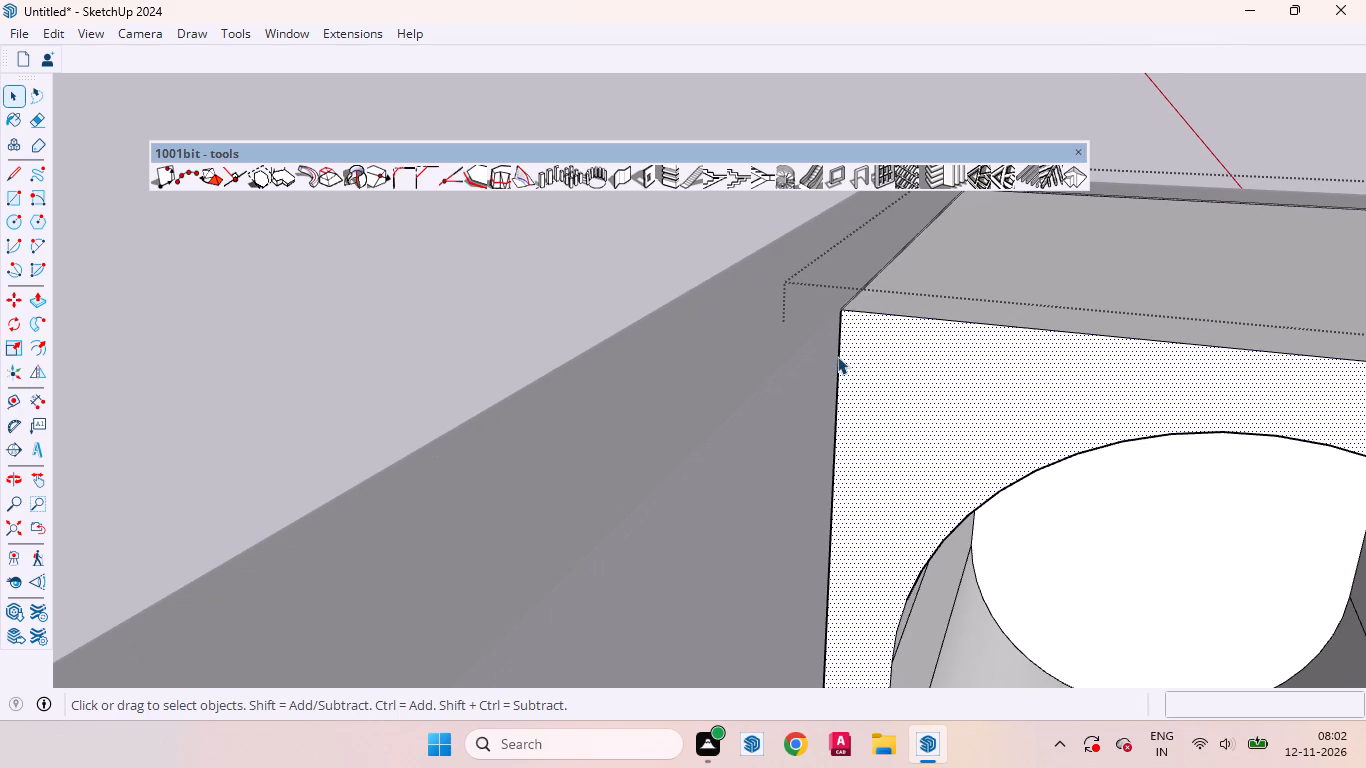
click(839, 352)
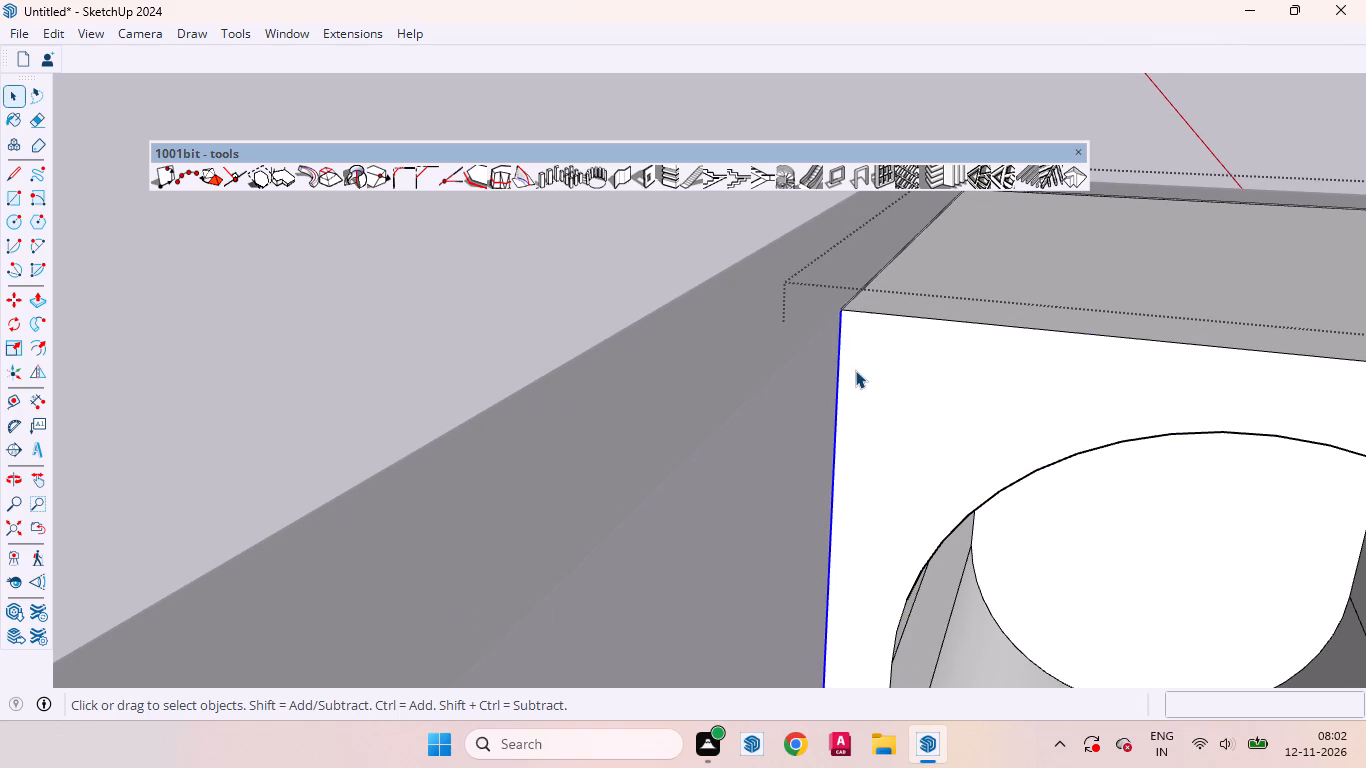
key(m)
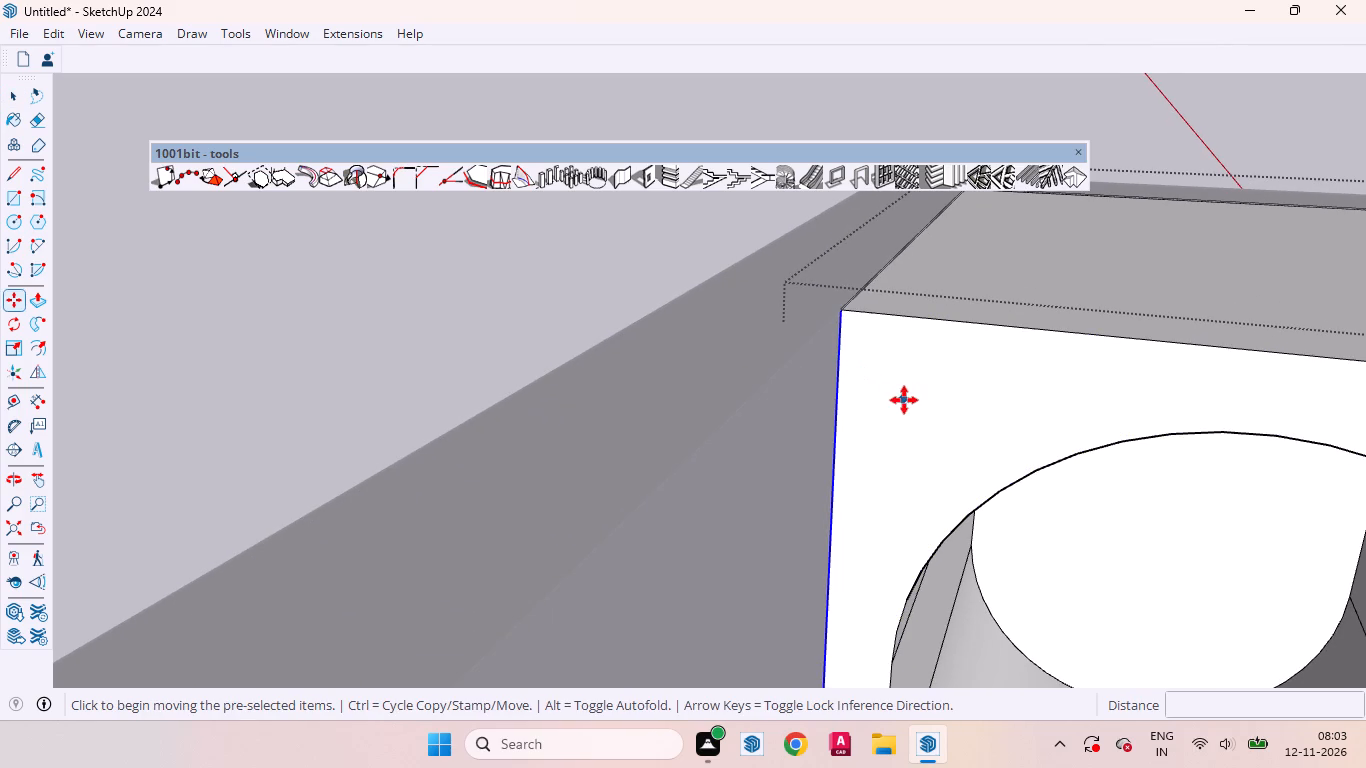
click(865, 391)
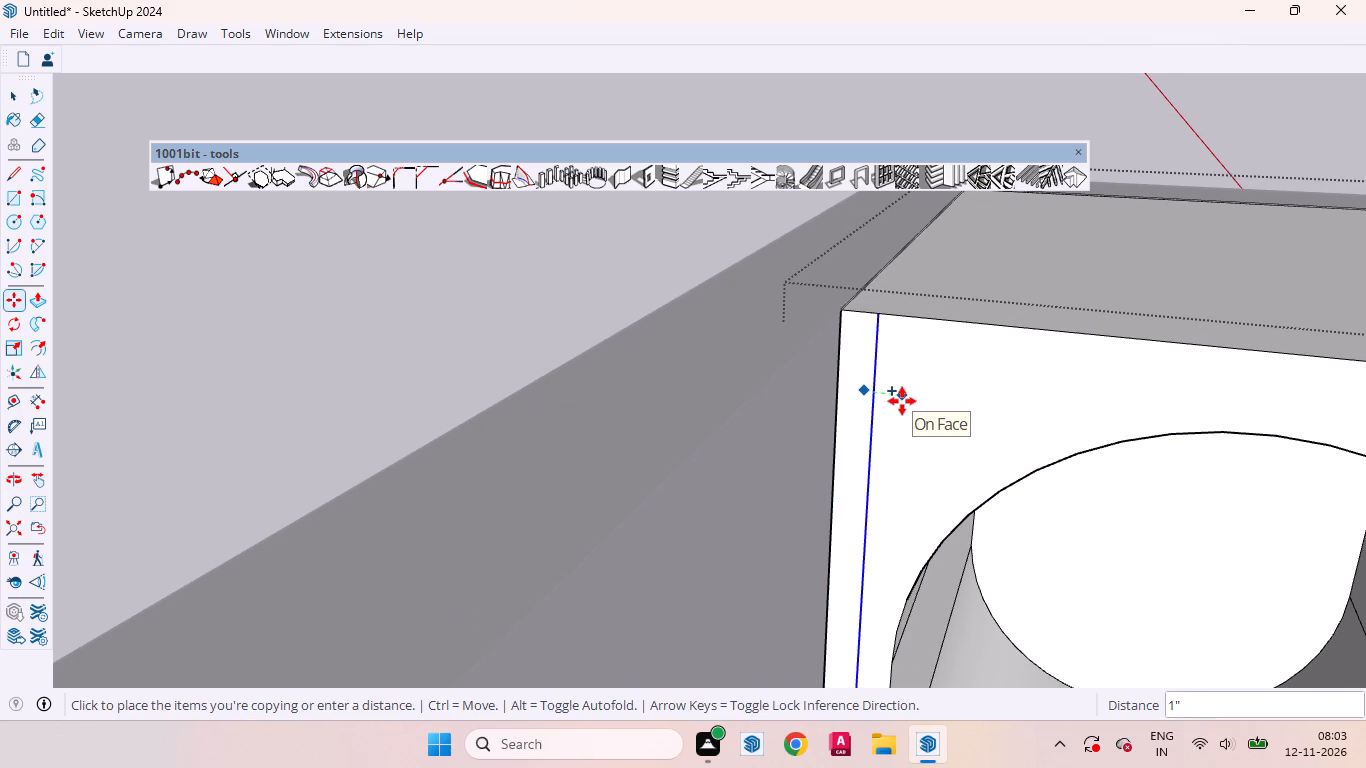
text(3mm)
key(Return)
key(space)
Repeat the 18 mm inward push on the narrow vertical strip between the niche panel and the side wall.
scroll(836, 331, up, 3)
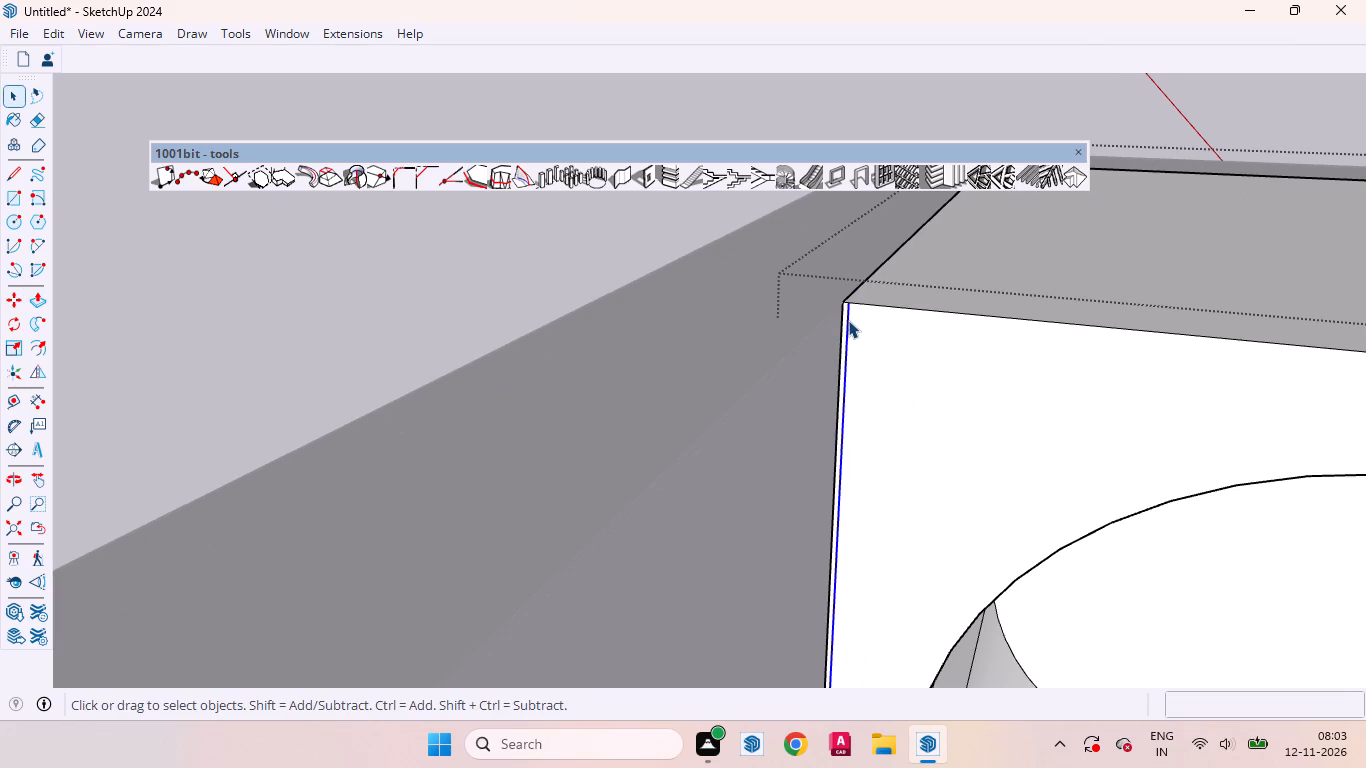
scroll(849, 320, up, 7)
click(840, 312)
click(844, 310)
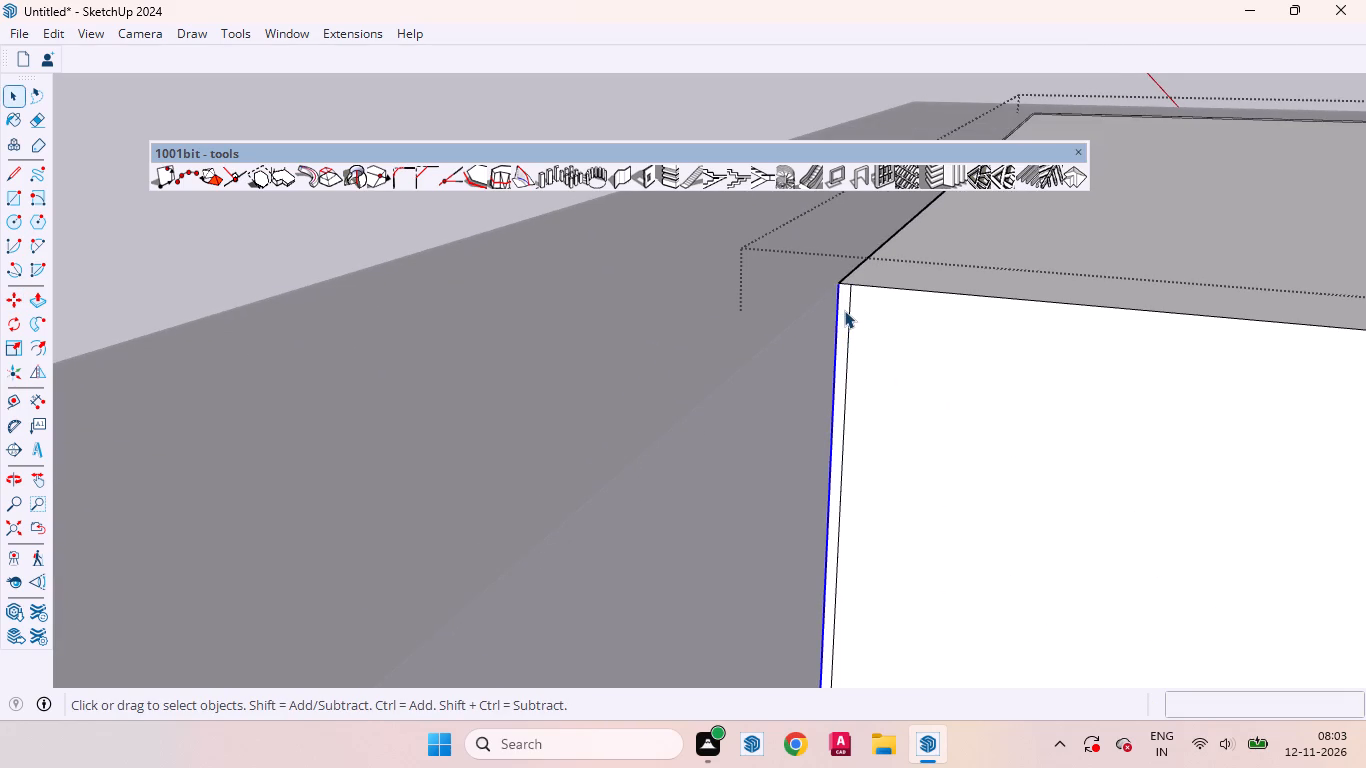
key(p)
double_click(844, 310)
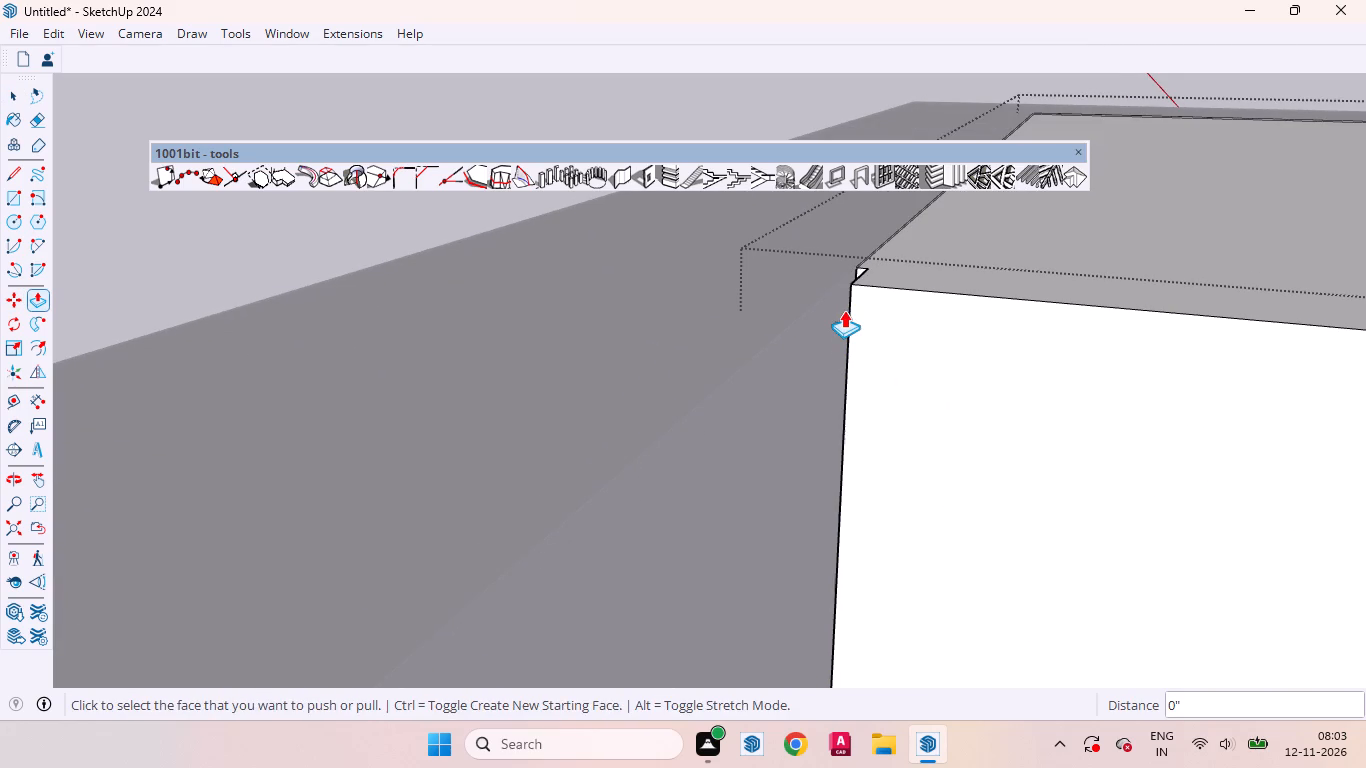
key(space)
Select the upper door face beside the niches and open the 1001bit Create Vertical Louvres settings for it.
scroll(666, 343, up, 1)
scroll(664, 310, down, 15)
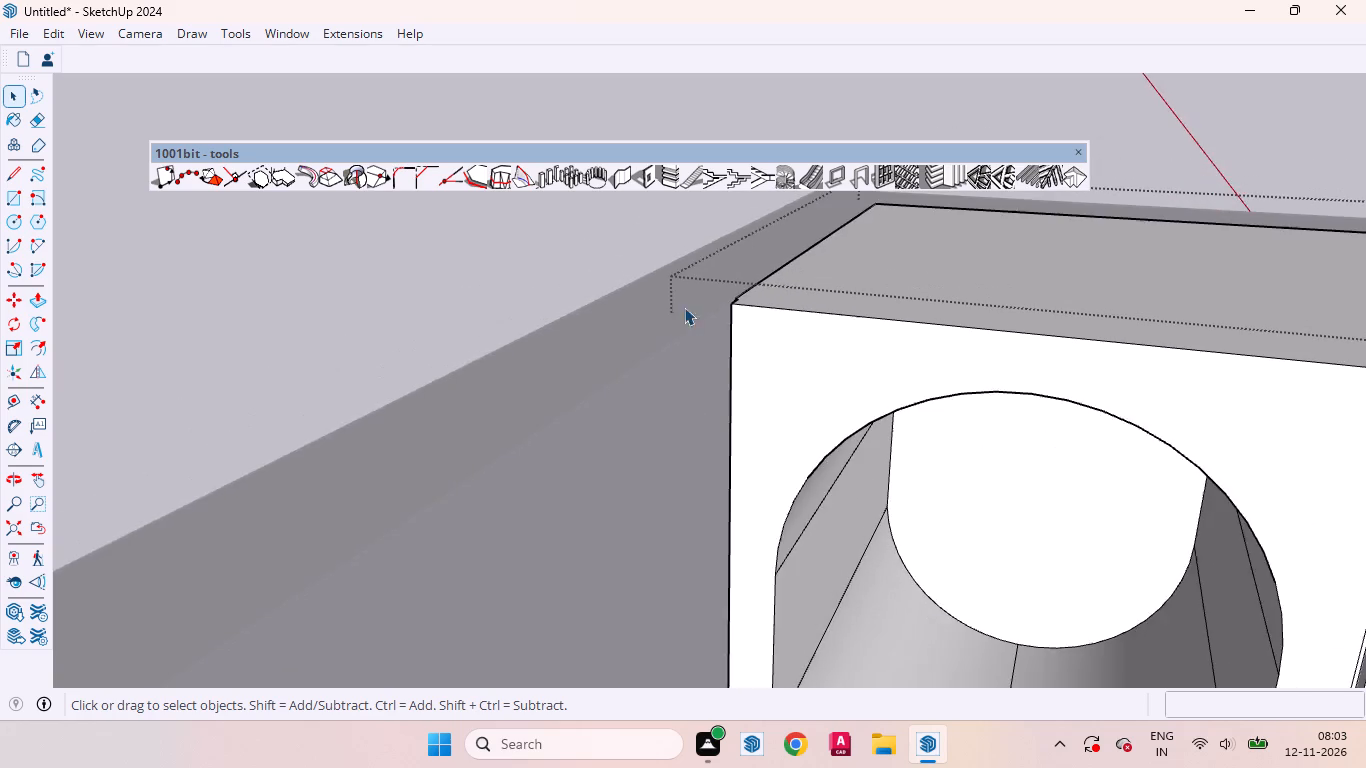
scroll(684, 307, down, 20)
scroll(684, 307, down, 7)
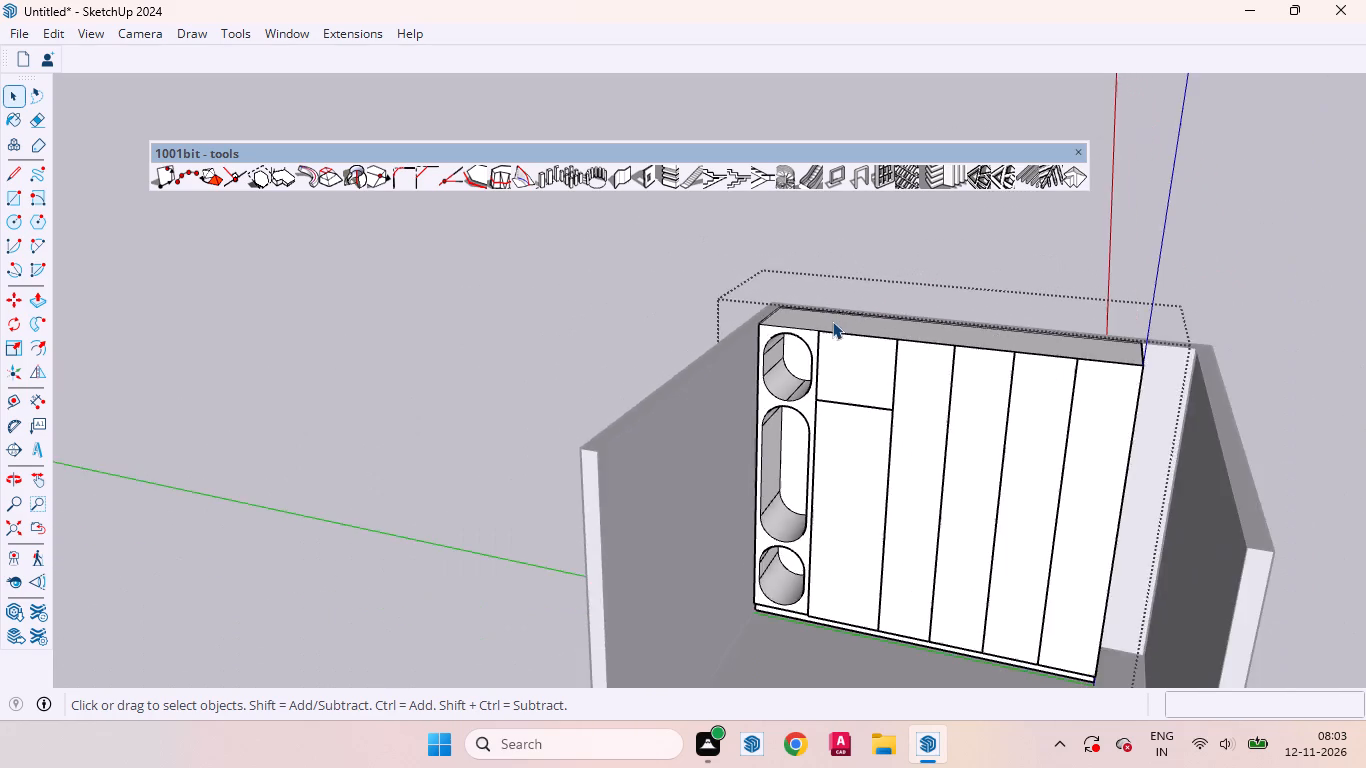
scroll(832, 321, down, 5)
middle_drag(866, 448, 1024, 328)
scroll(955, 349, up, 5)
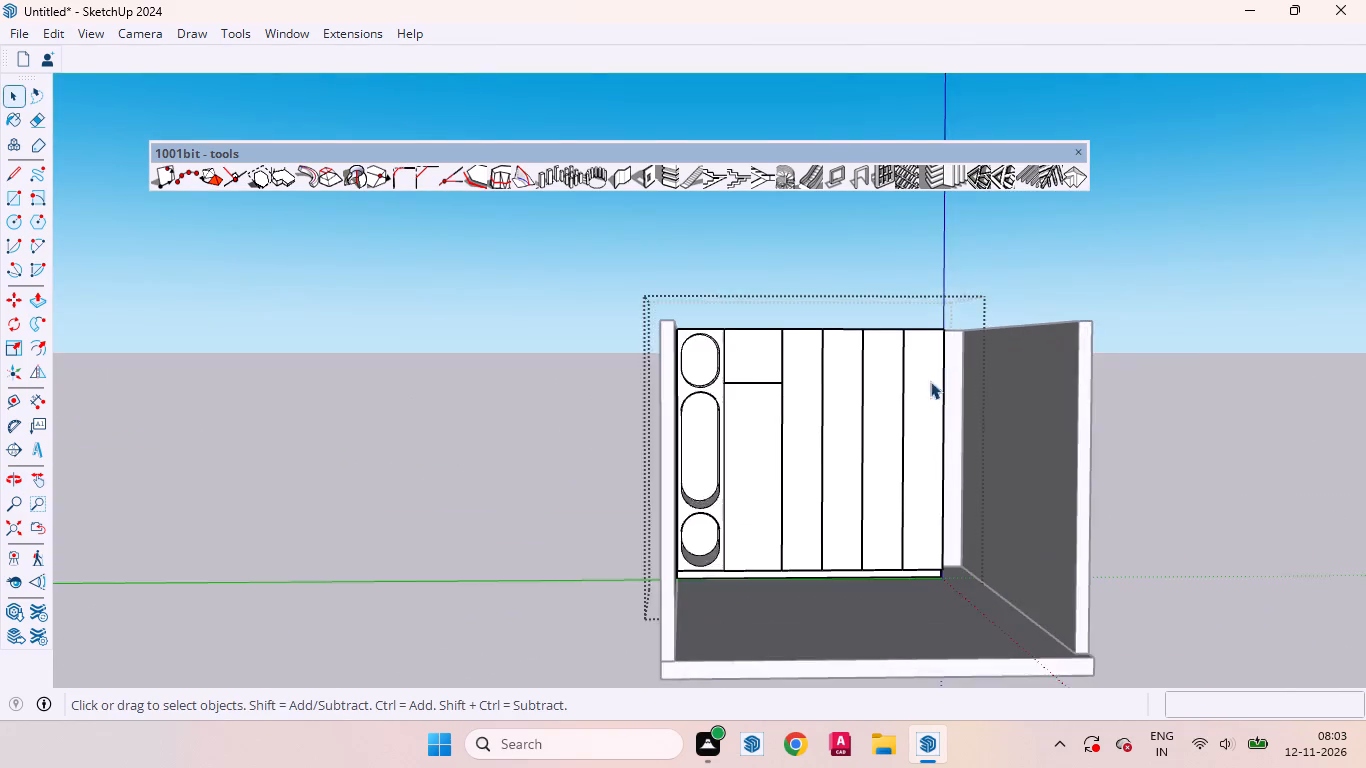
scroll(930, 381, up, 3)
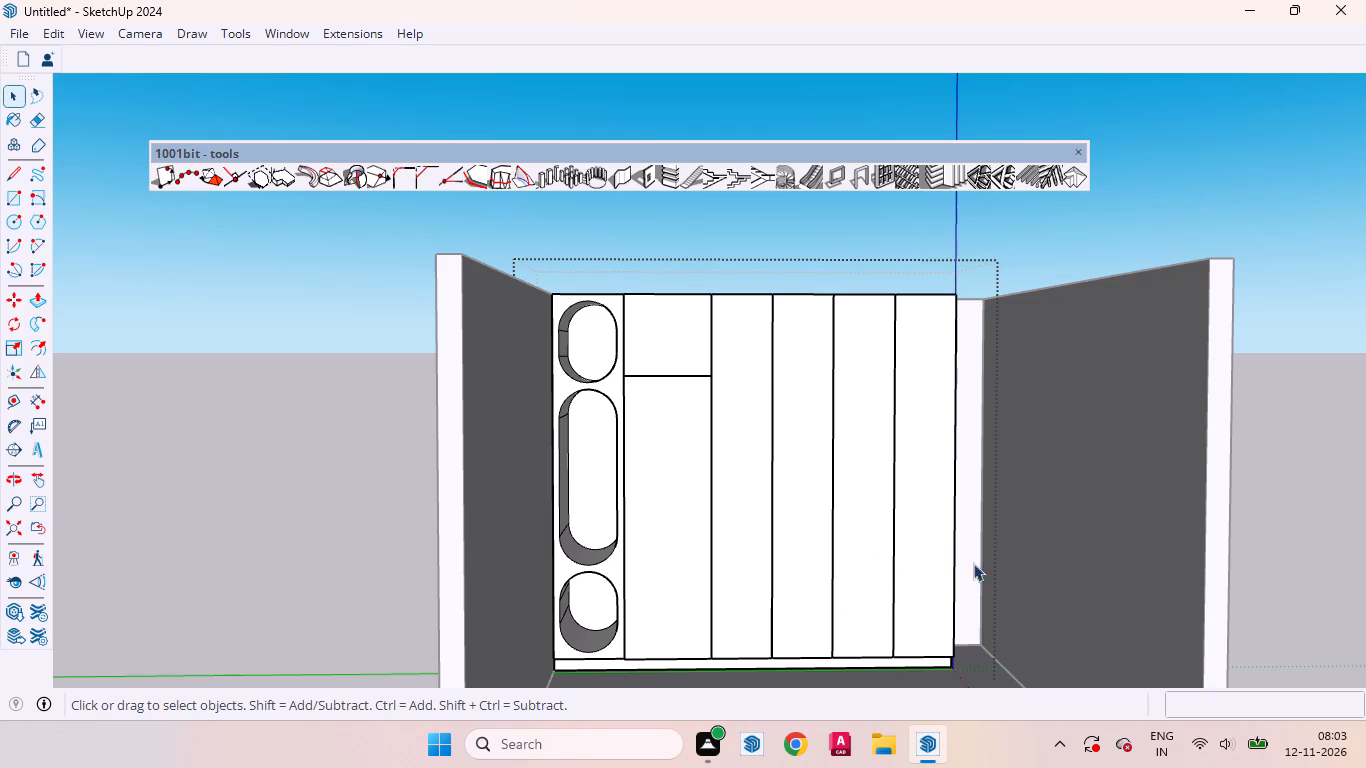
scroll(658, 402, up, 6)
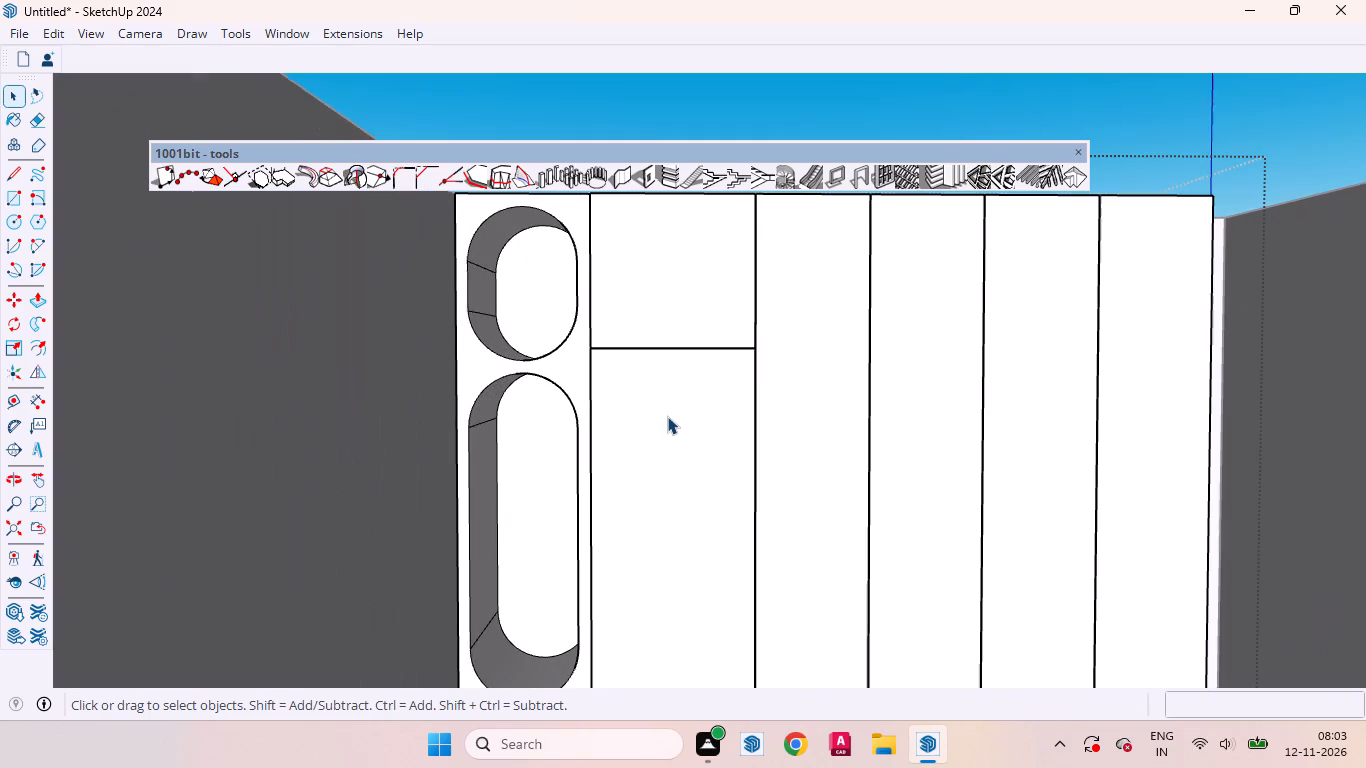
click(669, 455)
scroll(652, 284, up, 4)
click(658, 326)
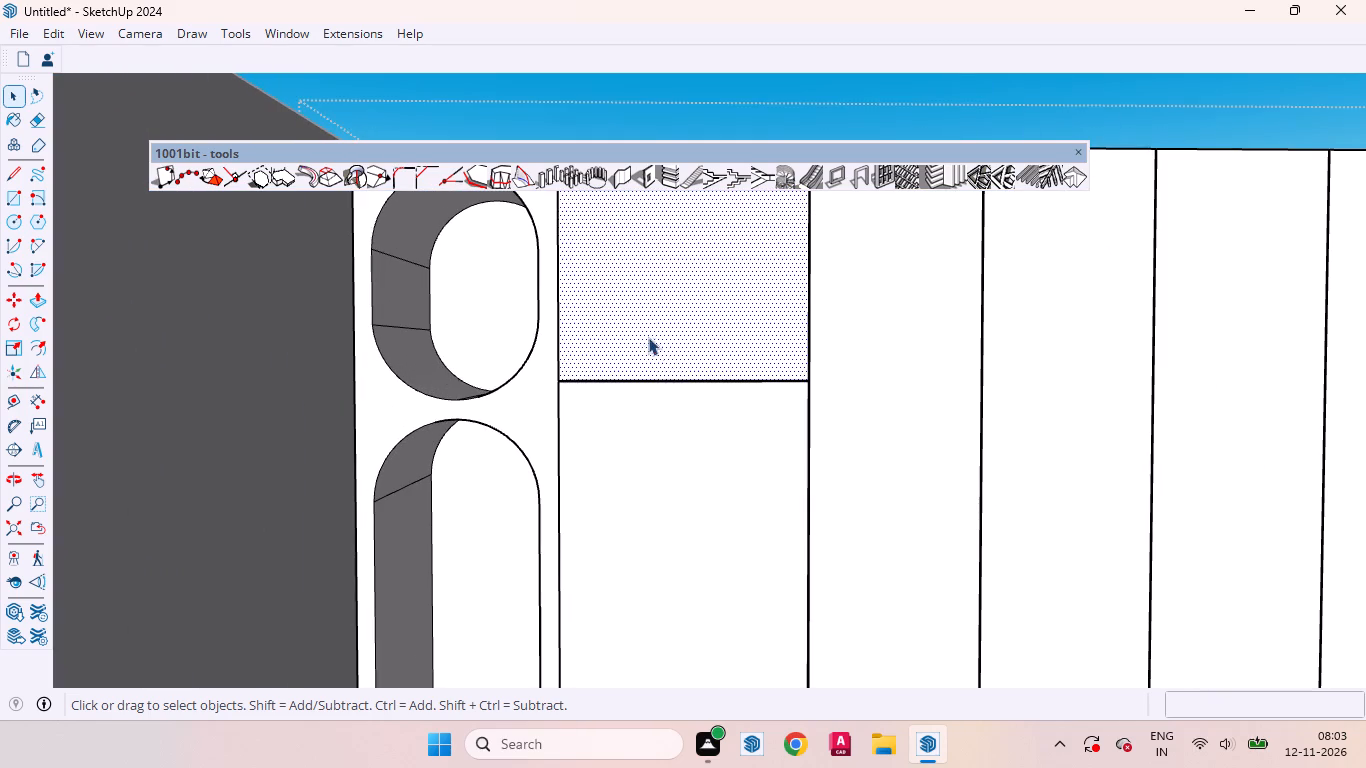
middle_drag(651, 343, 749, 597)
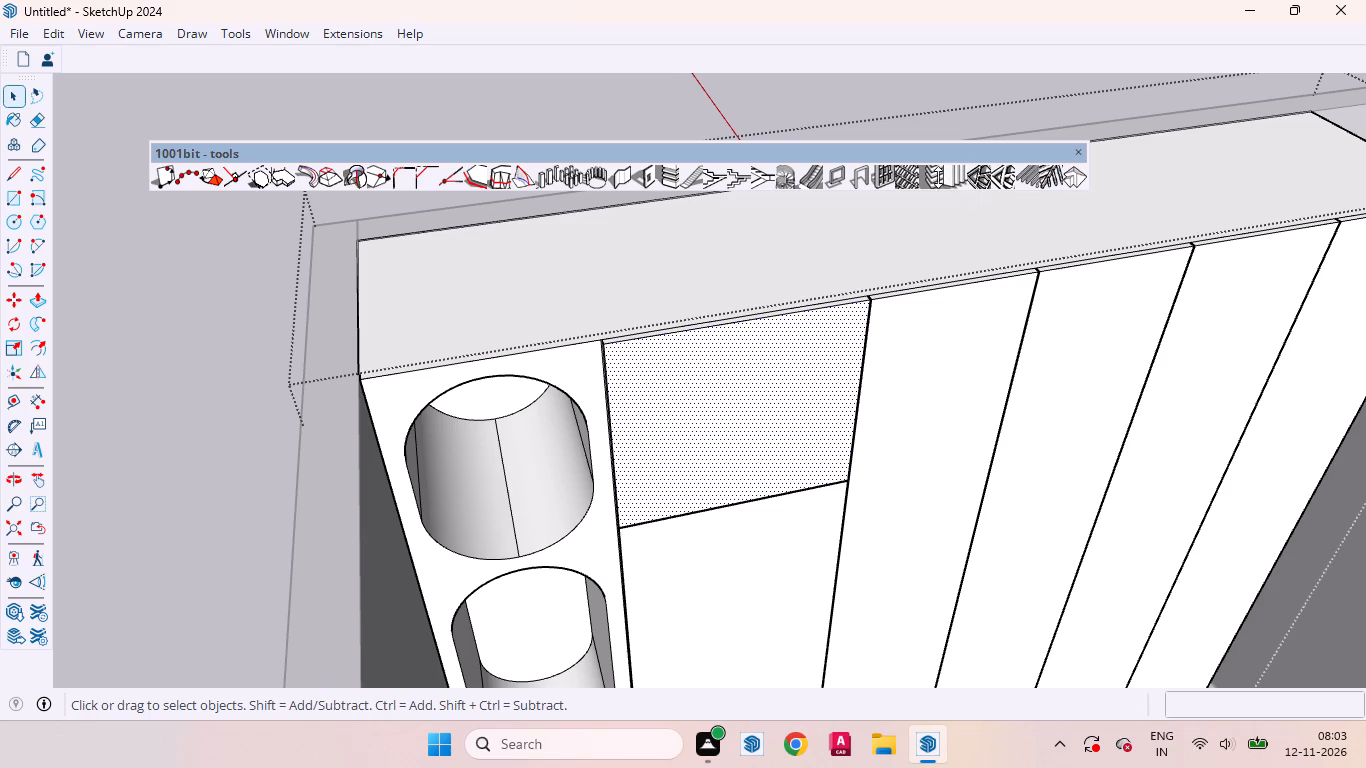
click(958, 175)
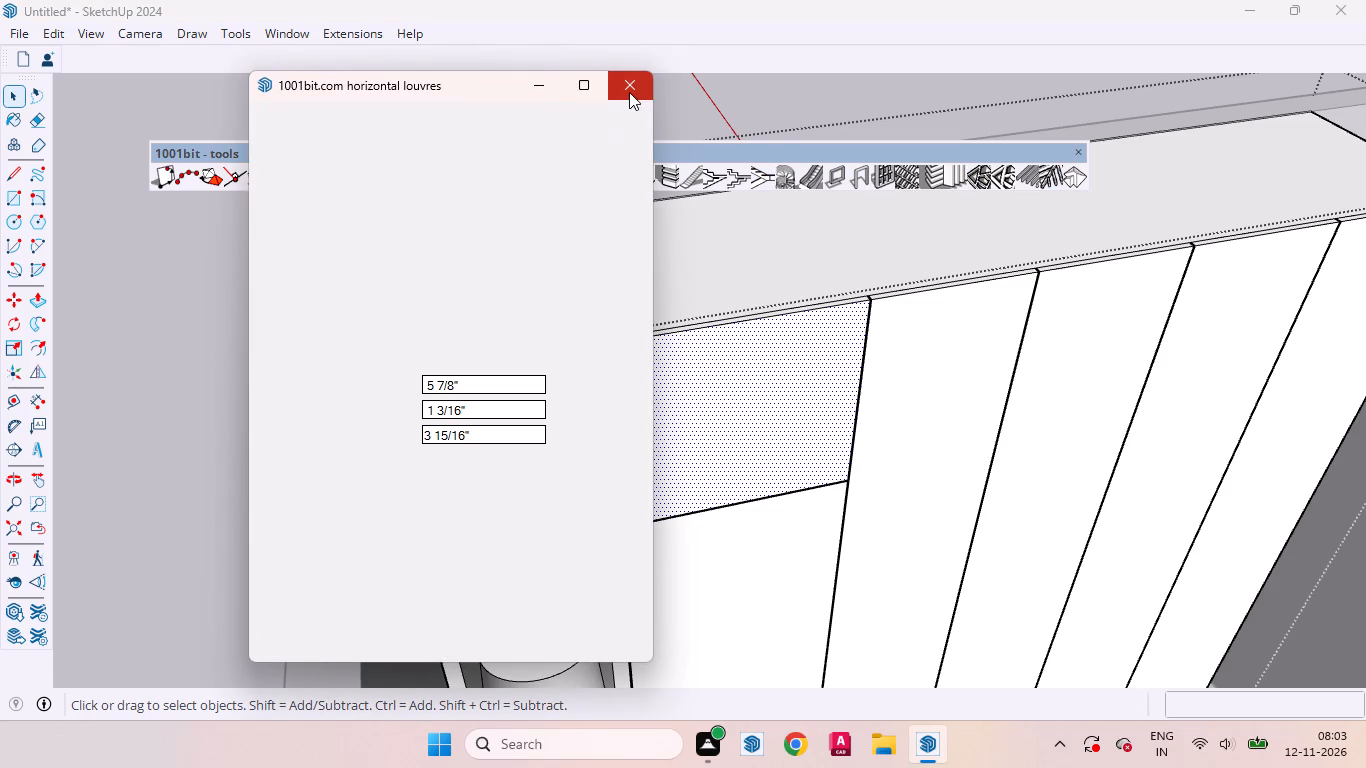
click(629, 92)
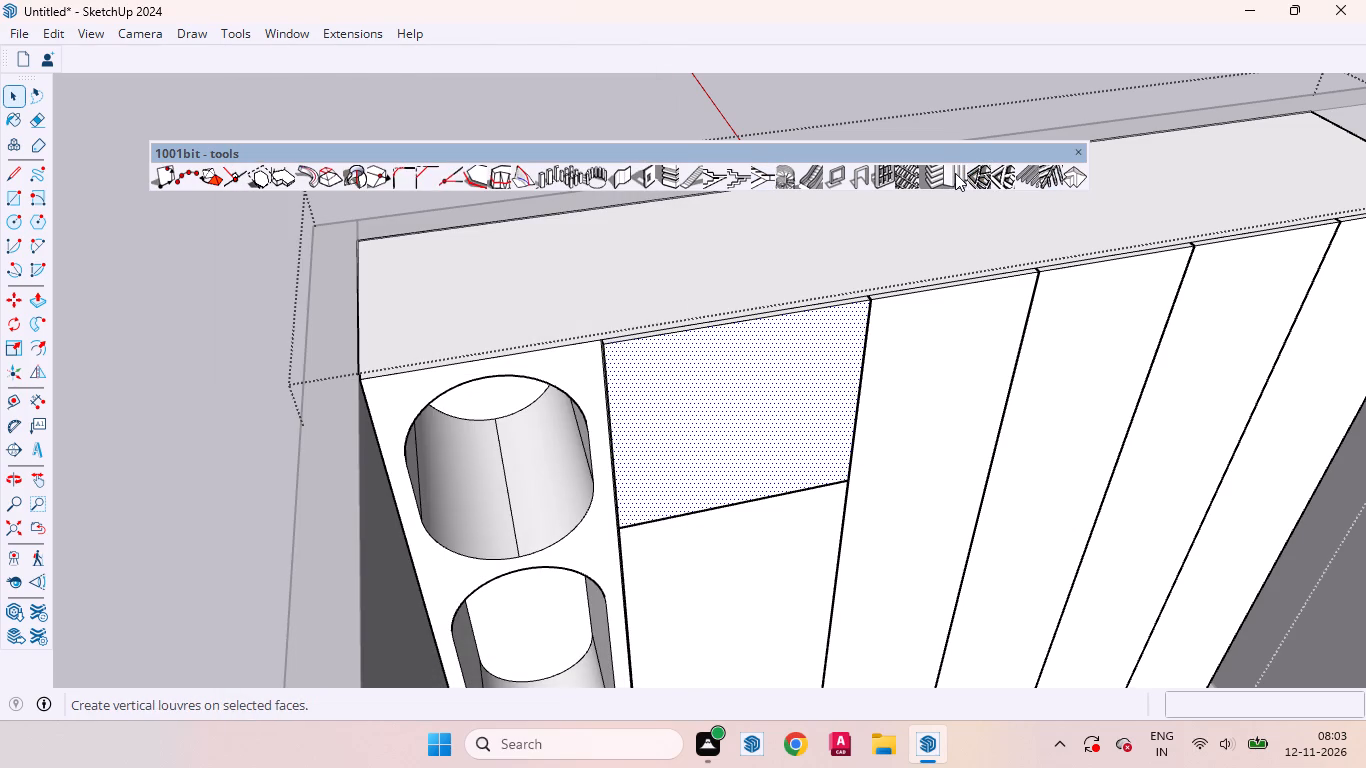
click(955, 173)
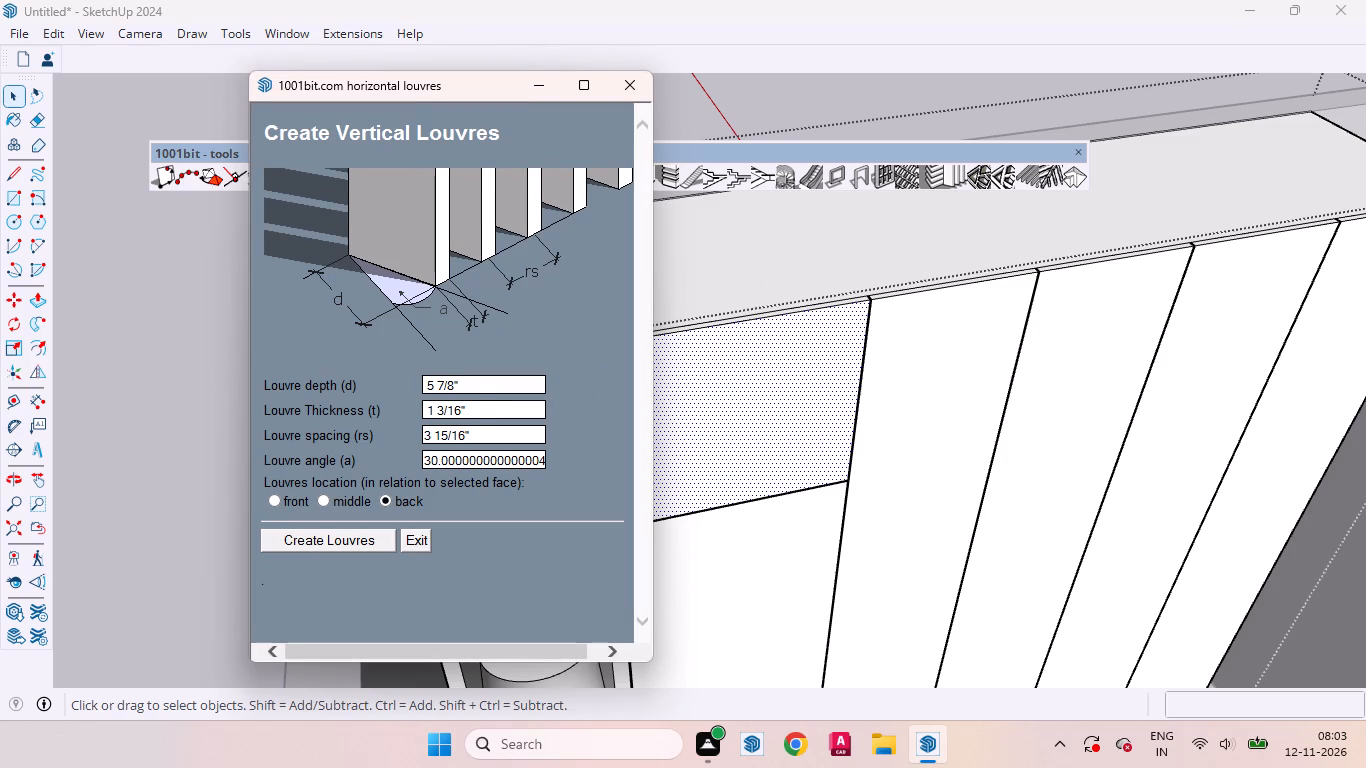
Create vertical louvres on the upper door face with 12 mm depth, 18 mm thickness, 21 mm spacing, angle 0 and front location.
click(466, 389)
key(BackSpace)
text(12mm)
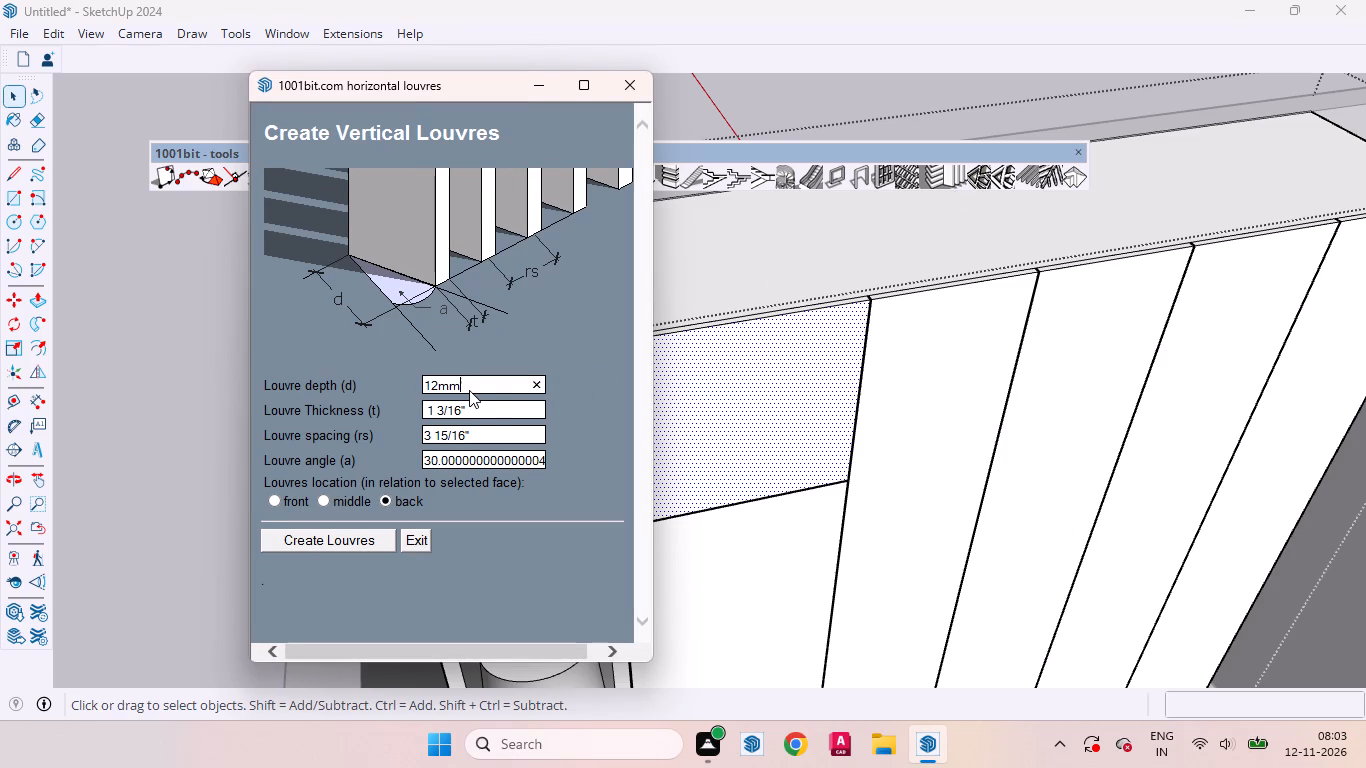
click(472, 410)
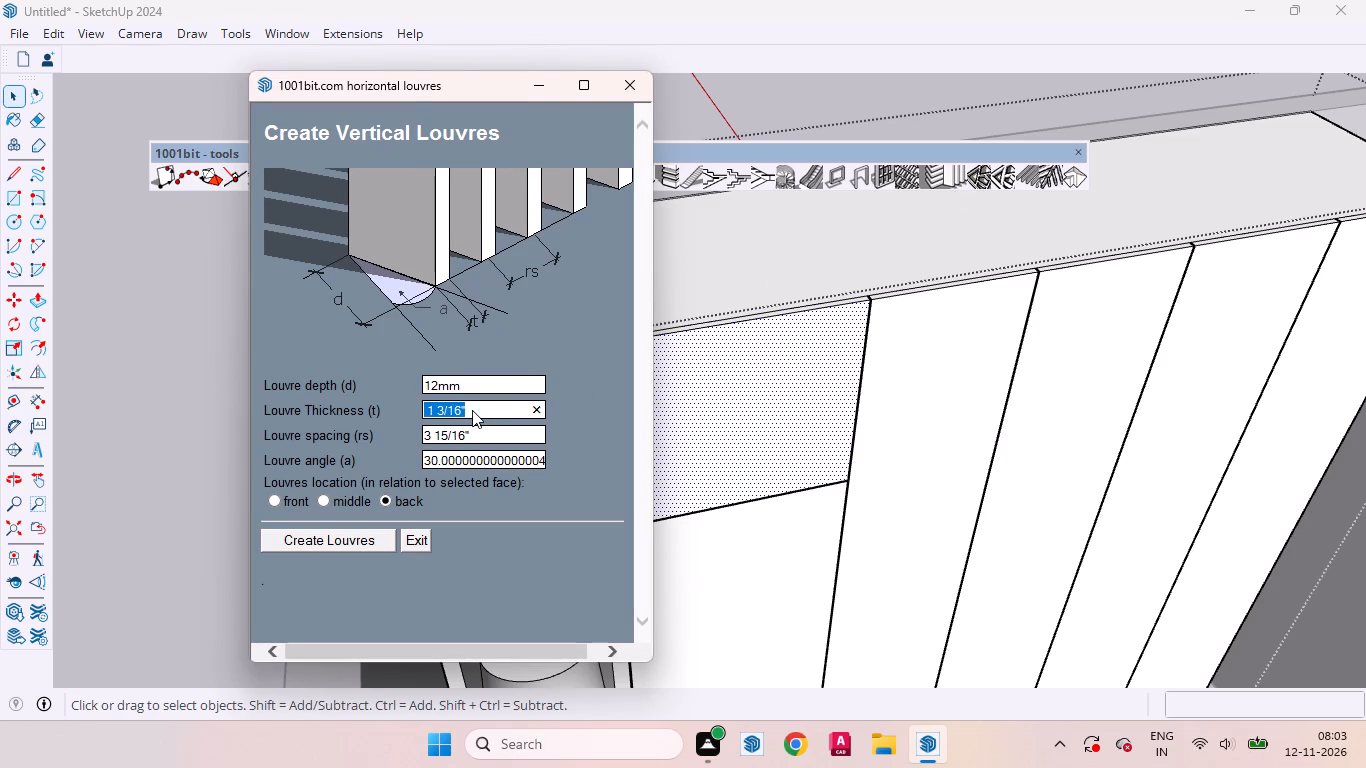
key(BackSpace)
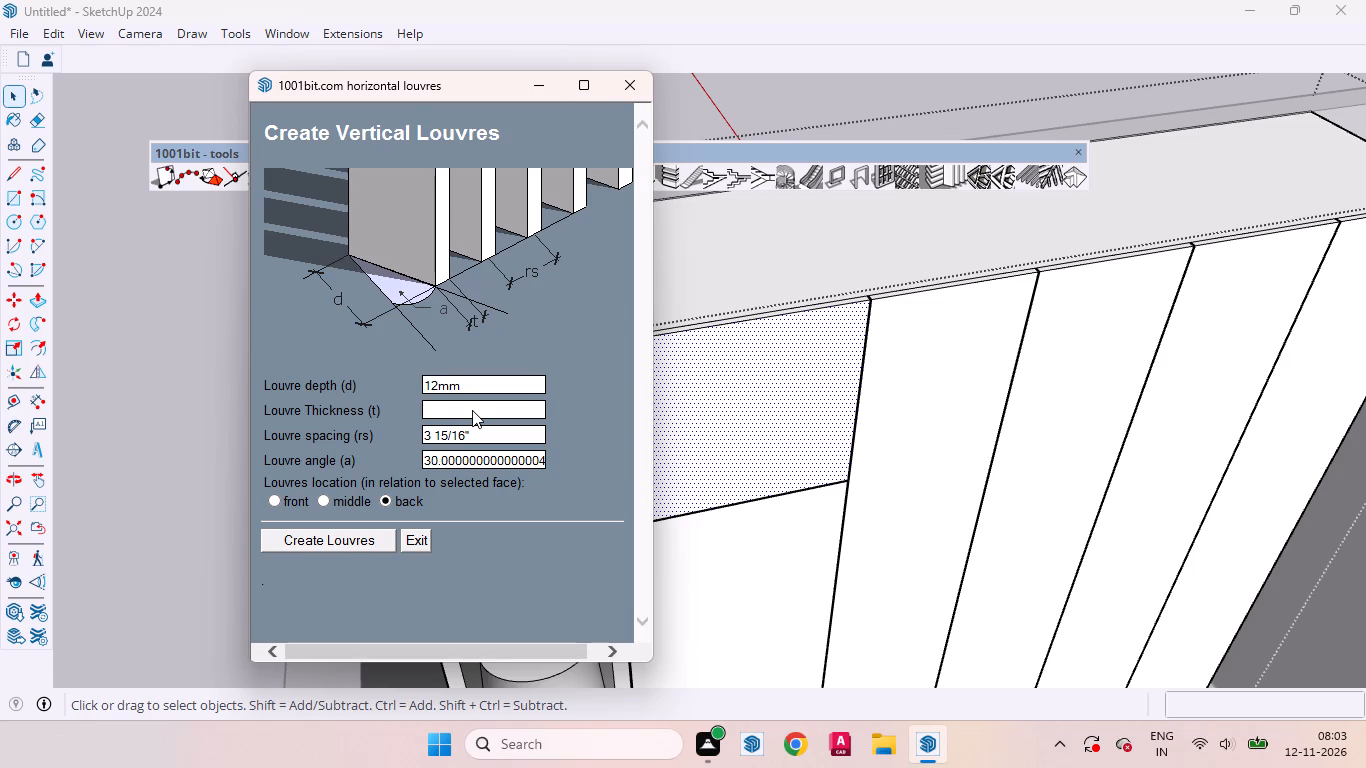
key(1)
text(8mm)
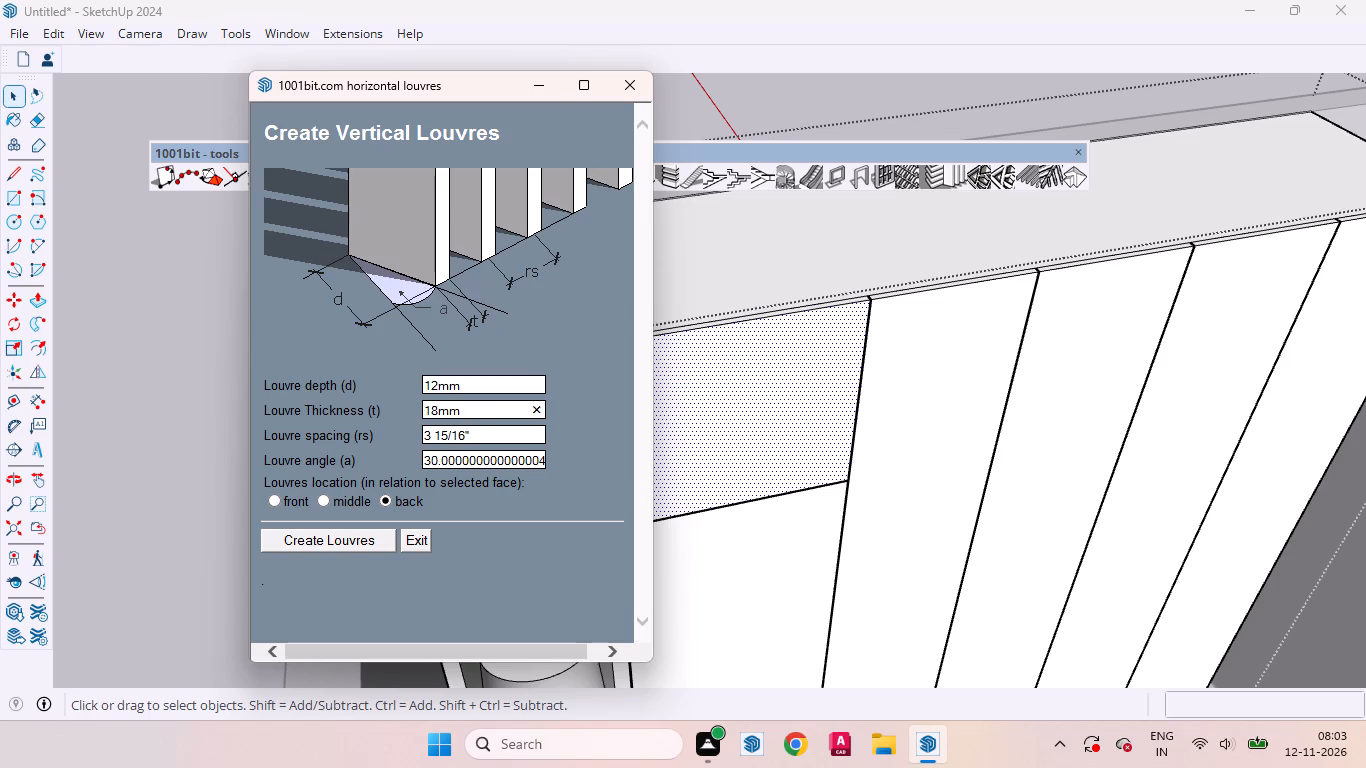
click(473, 431)
key(BackSpace)
text(22mm)
key(BackSpace)
key(BackSpace)
key(BackSpace)
text(1mm)
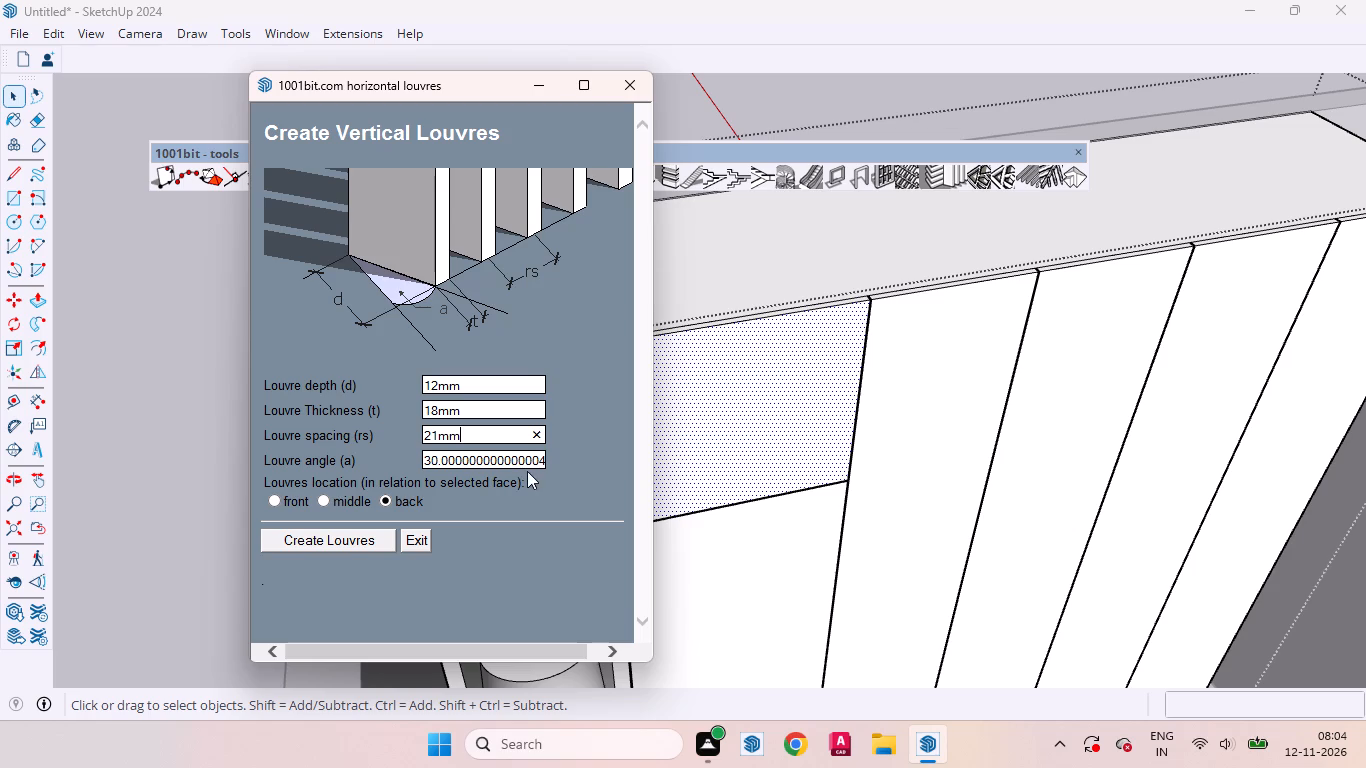
click(529, 462)
key(0)
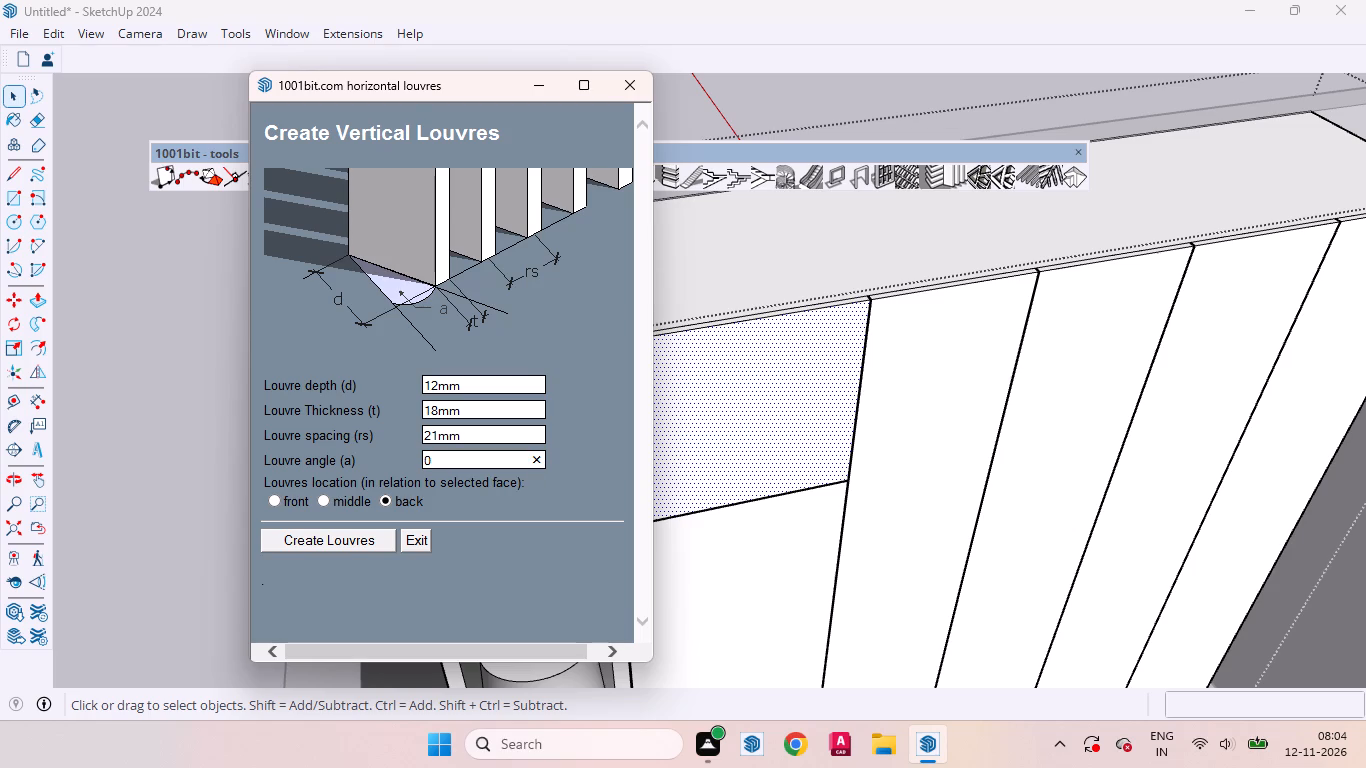
click(275, 500)
click(321, 541)
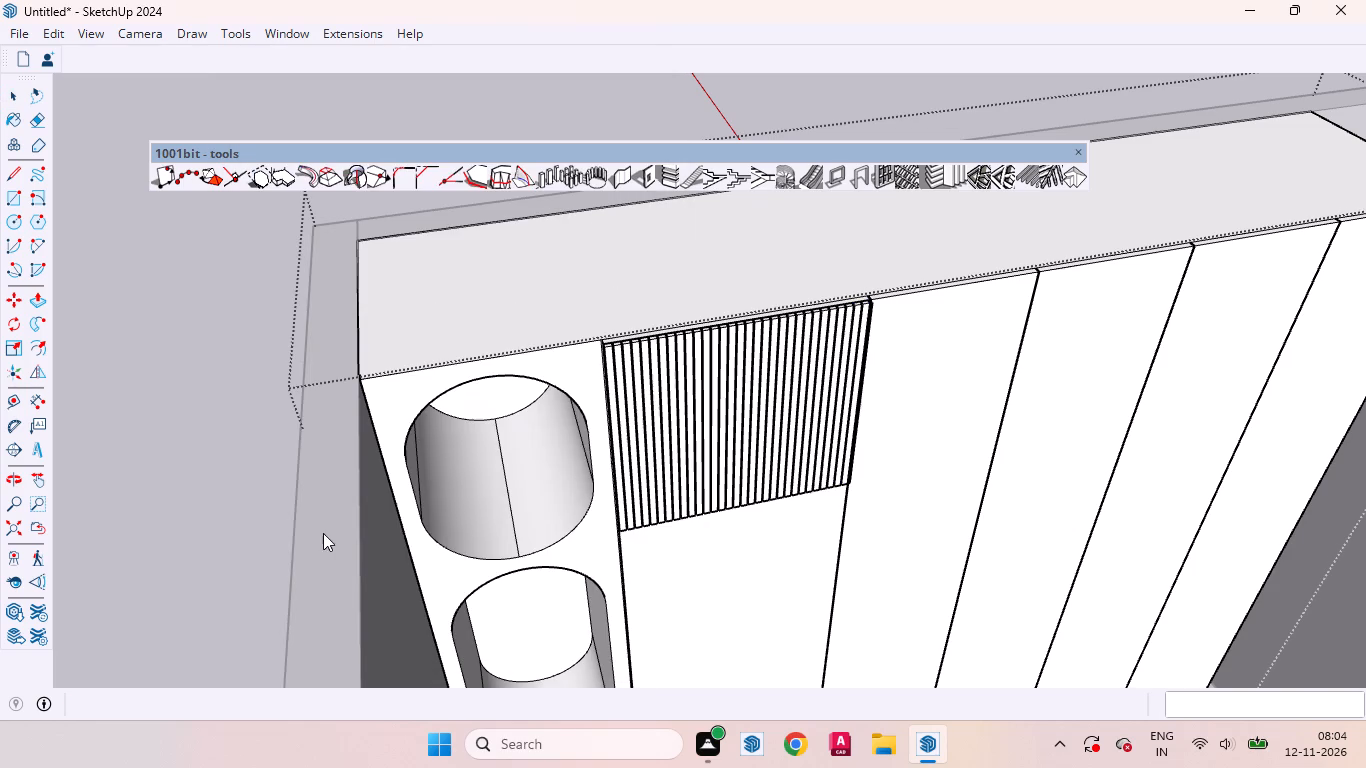
Examine the new louvres along the upper door's top edge and at the end beside the full-height door.
scroll(551, 378, up, 4)
scroll(1005, 254, up, 5)
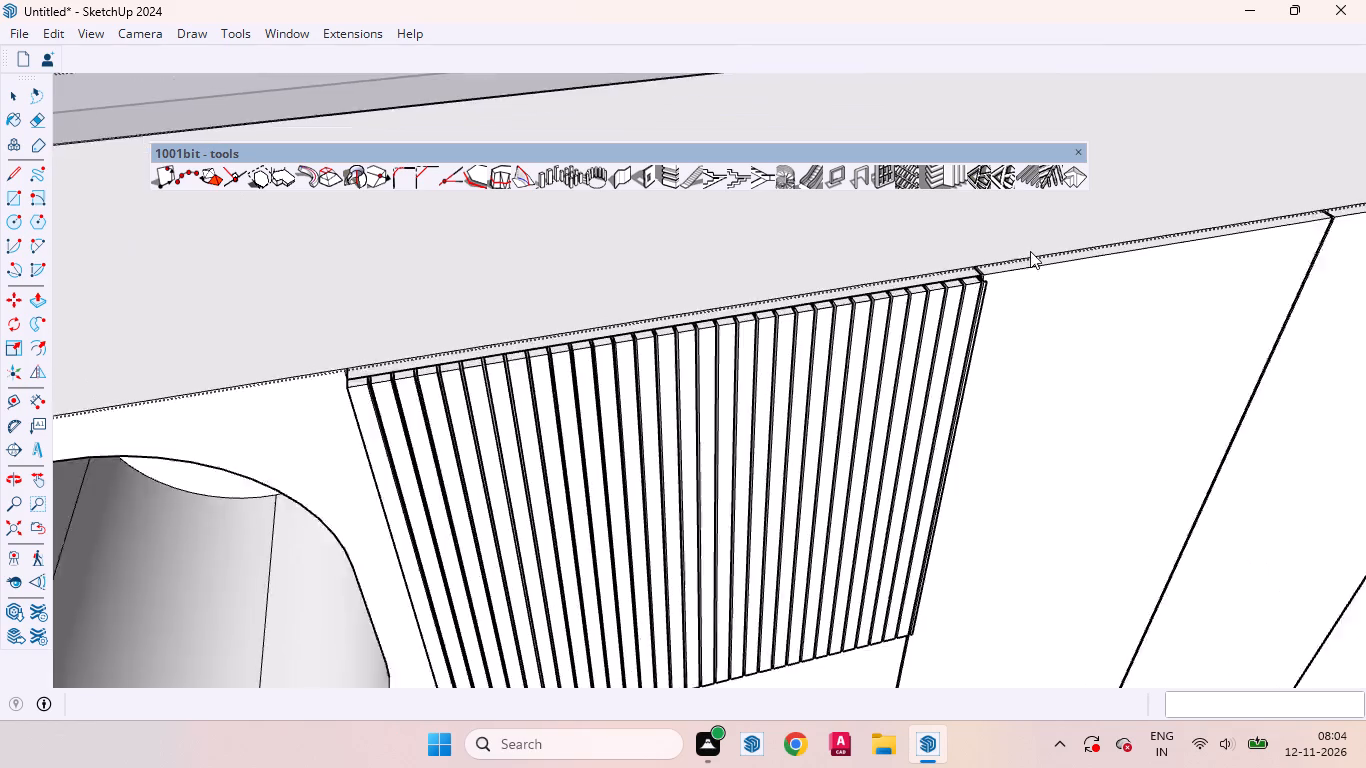
scroll(1030, 251, up, 6)
middle_drag(1002, 297, 973, 340)
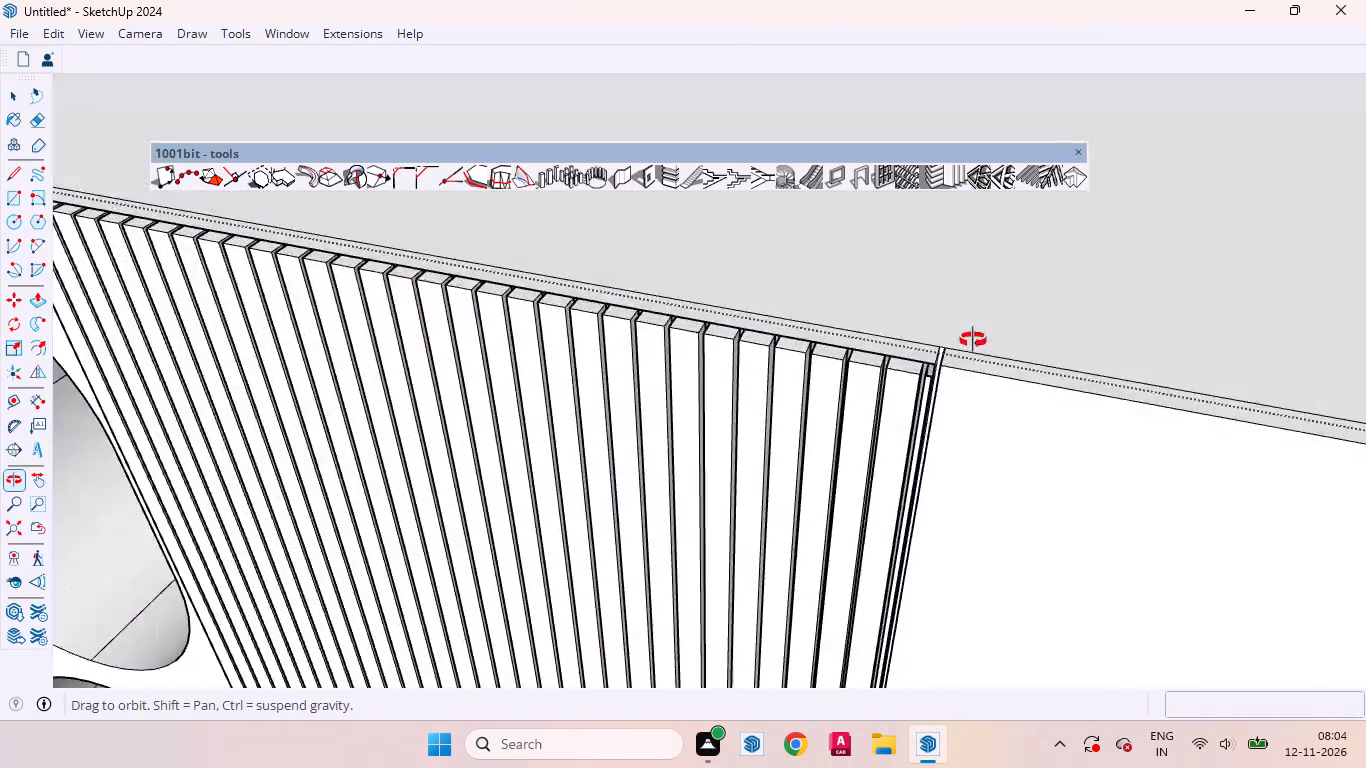
middle_drag(973, 340, 1030, 348)
scroll(963, 354, down, 13)
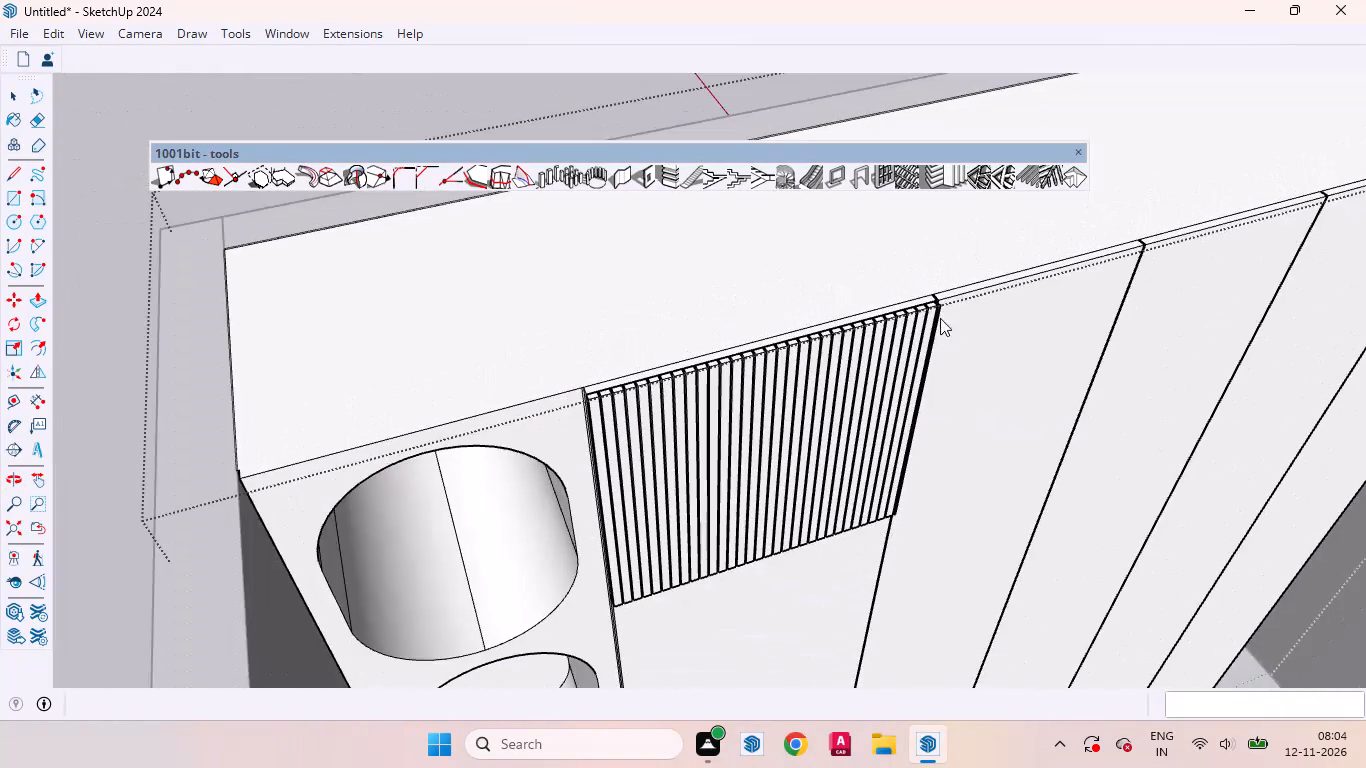
Undo the vertical louvres on the upper door face beside the niches.
scroll(679, 380, up, 3)
key(ctrl+z)
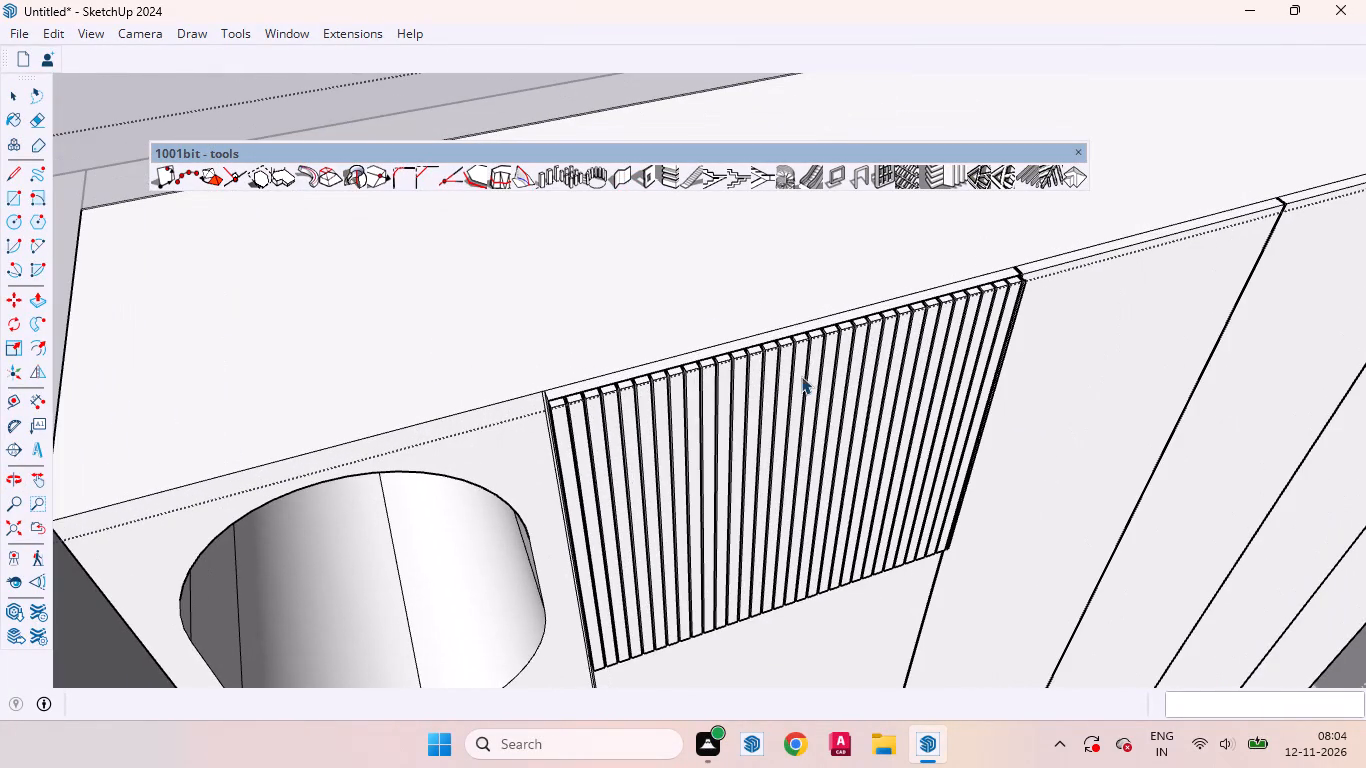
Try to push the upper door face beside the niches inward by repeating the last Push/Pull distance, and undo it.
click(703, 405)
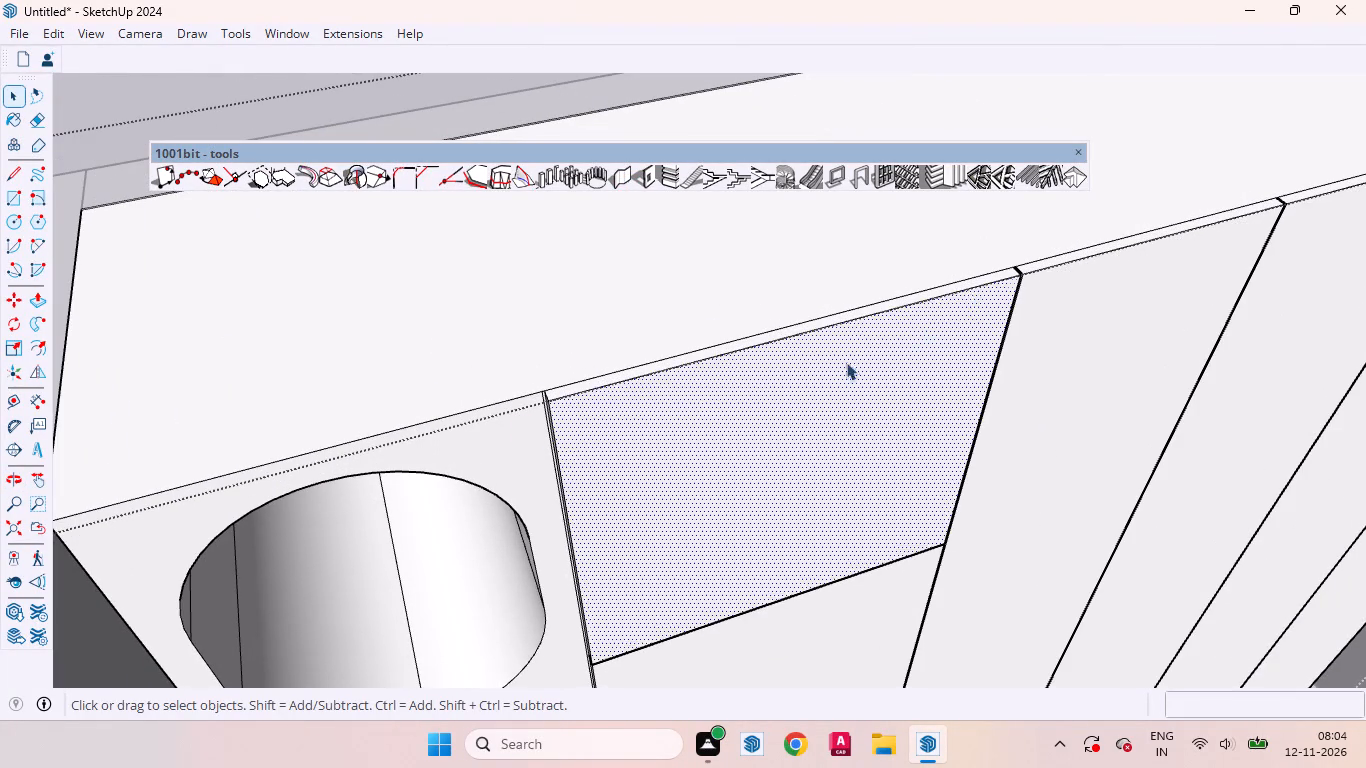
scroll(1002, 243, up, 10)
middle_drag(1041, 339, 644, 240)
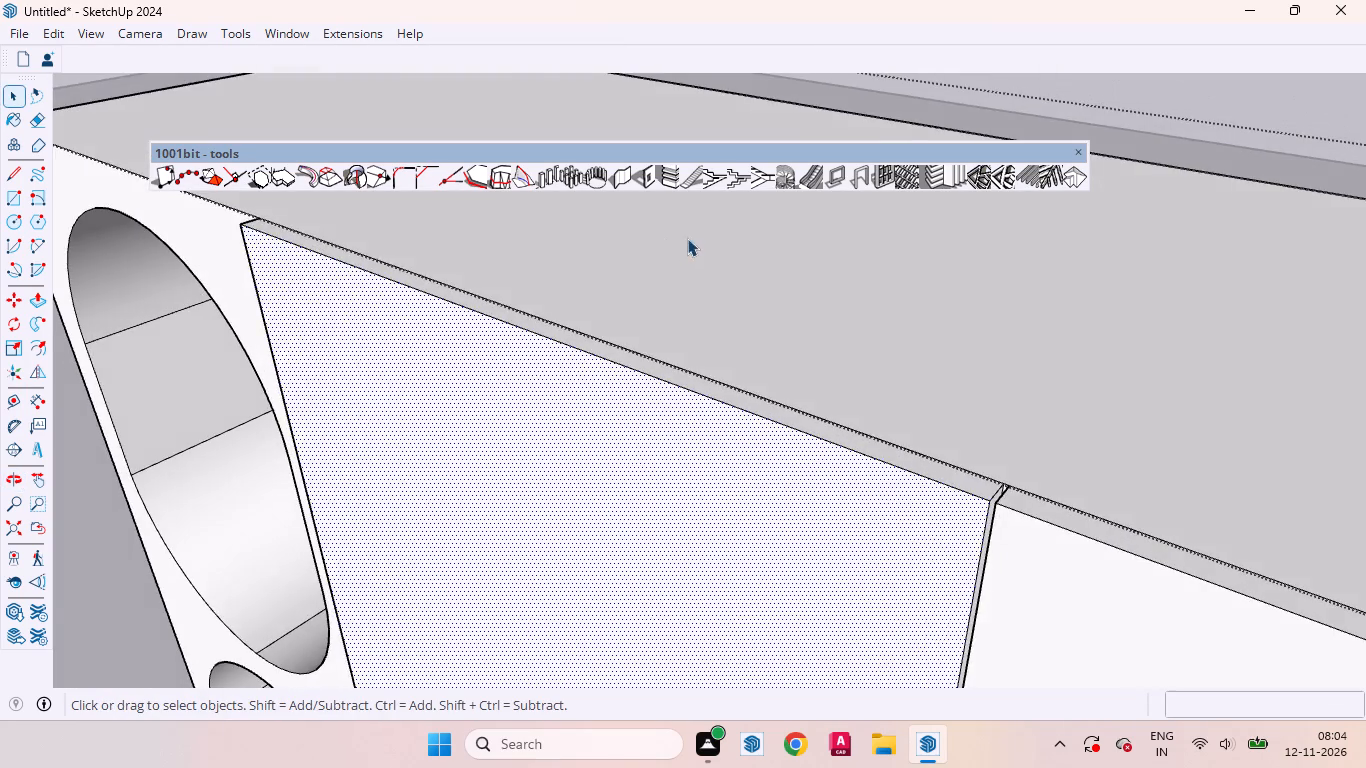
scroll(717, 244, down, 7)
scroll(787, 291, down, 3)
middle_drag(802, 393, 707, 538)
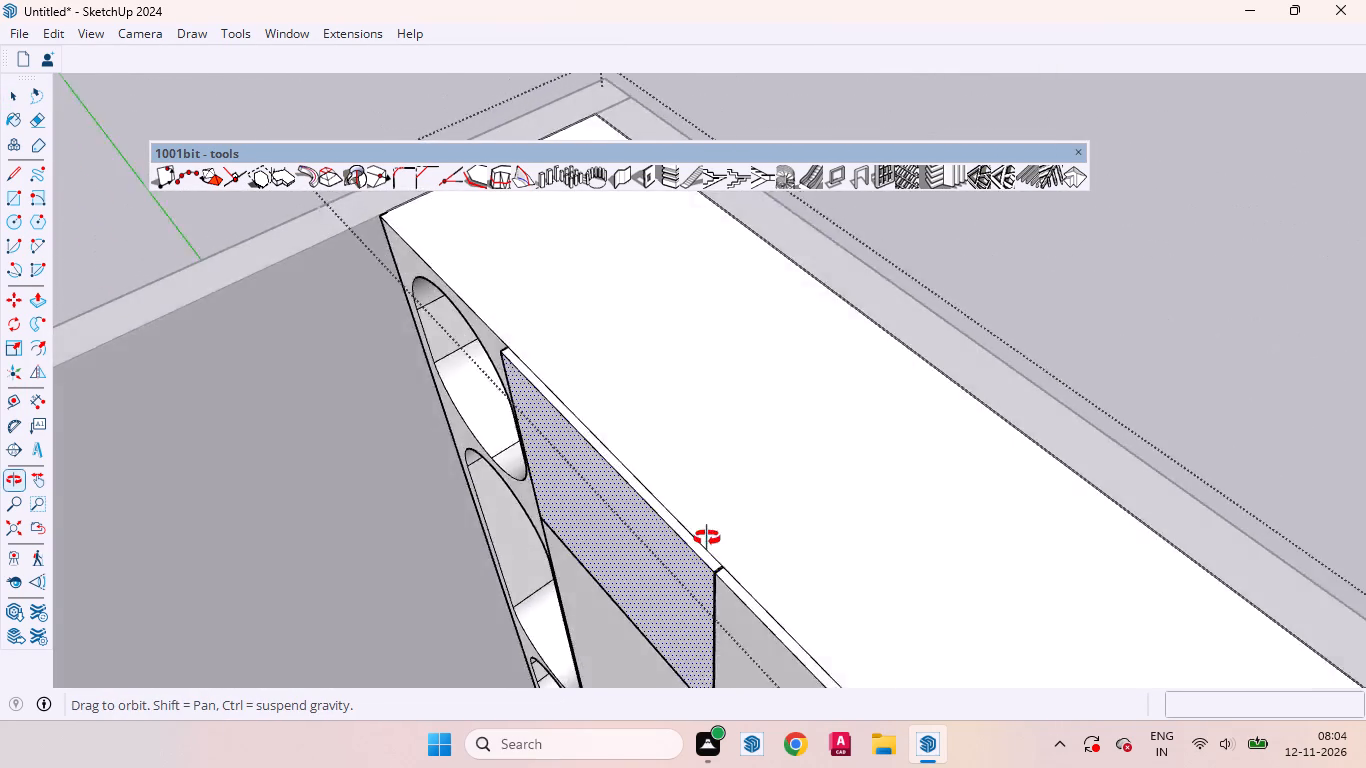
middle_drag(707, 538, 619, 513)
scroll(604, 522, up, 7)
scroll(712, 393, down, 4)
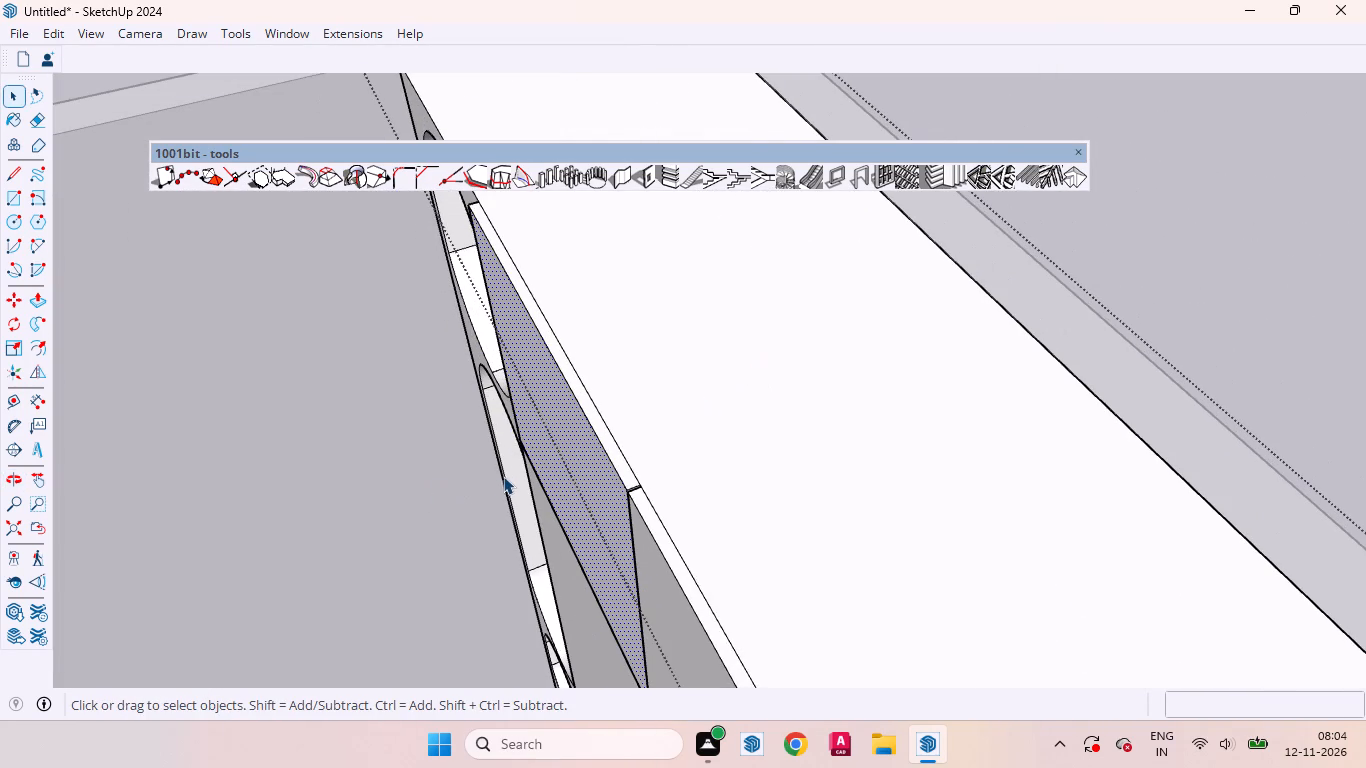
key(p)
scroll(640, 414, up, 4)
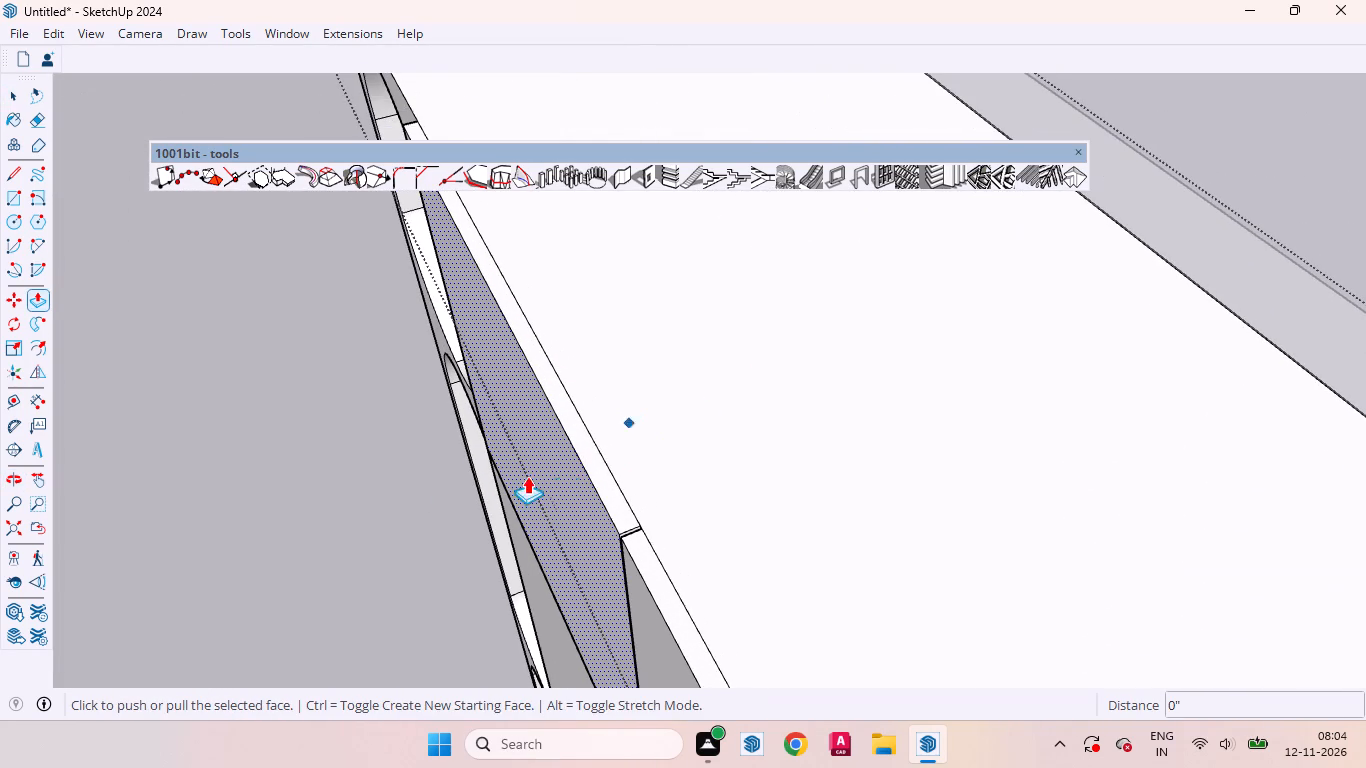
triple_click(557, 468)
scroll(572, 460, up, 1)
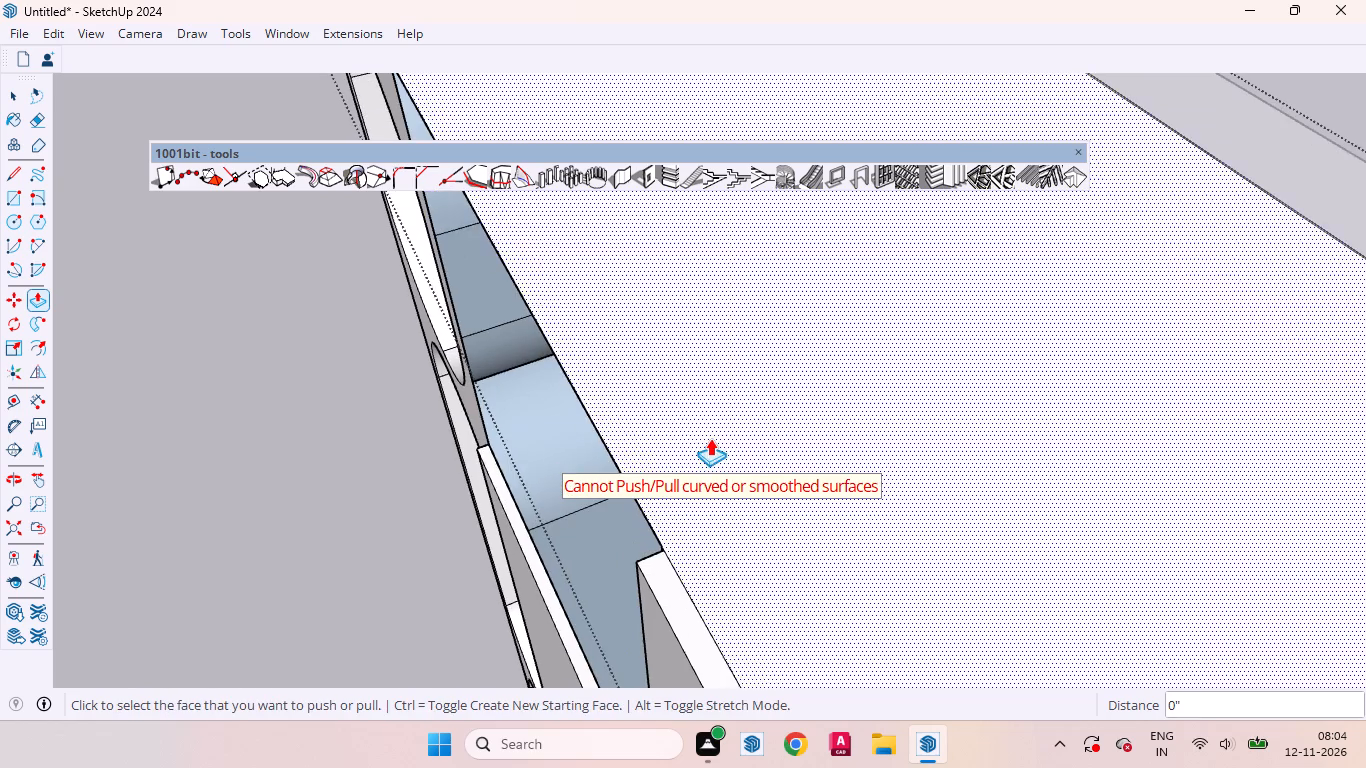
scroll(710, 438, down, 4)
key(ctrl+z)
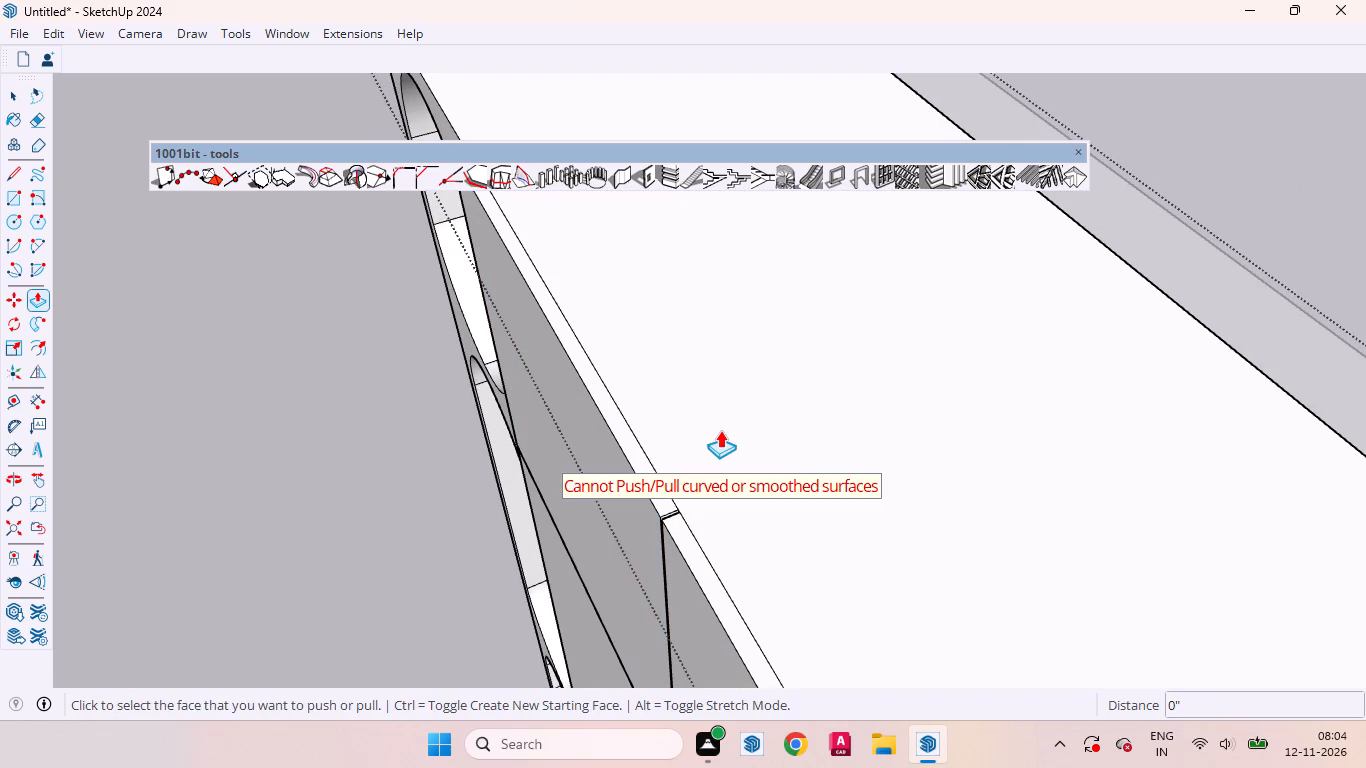
Push the upper door face beside the niches inward 17 mm and repeat the same push on the door face below it.
scroll(607, 367, up, 5)
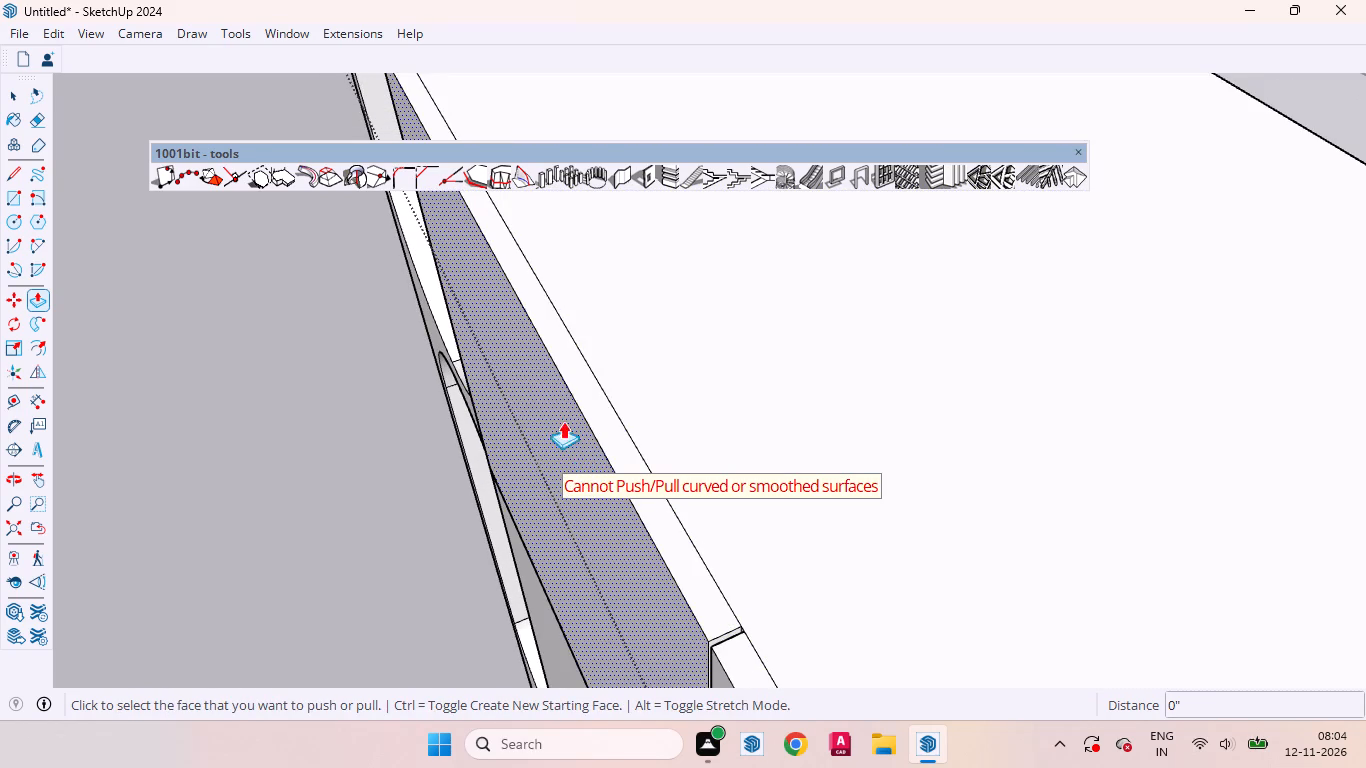
scroll(634, 314, down, 7)
middle_drag(560, 483, 624, 442)
click(852, 368)
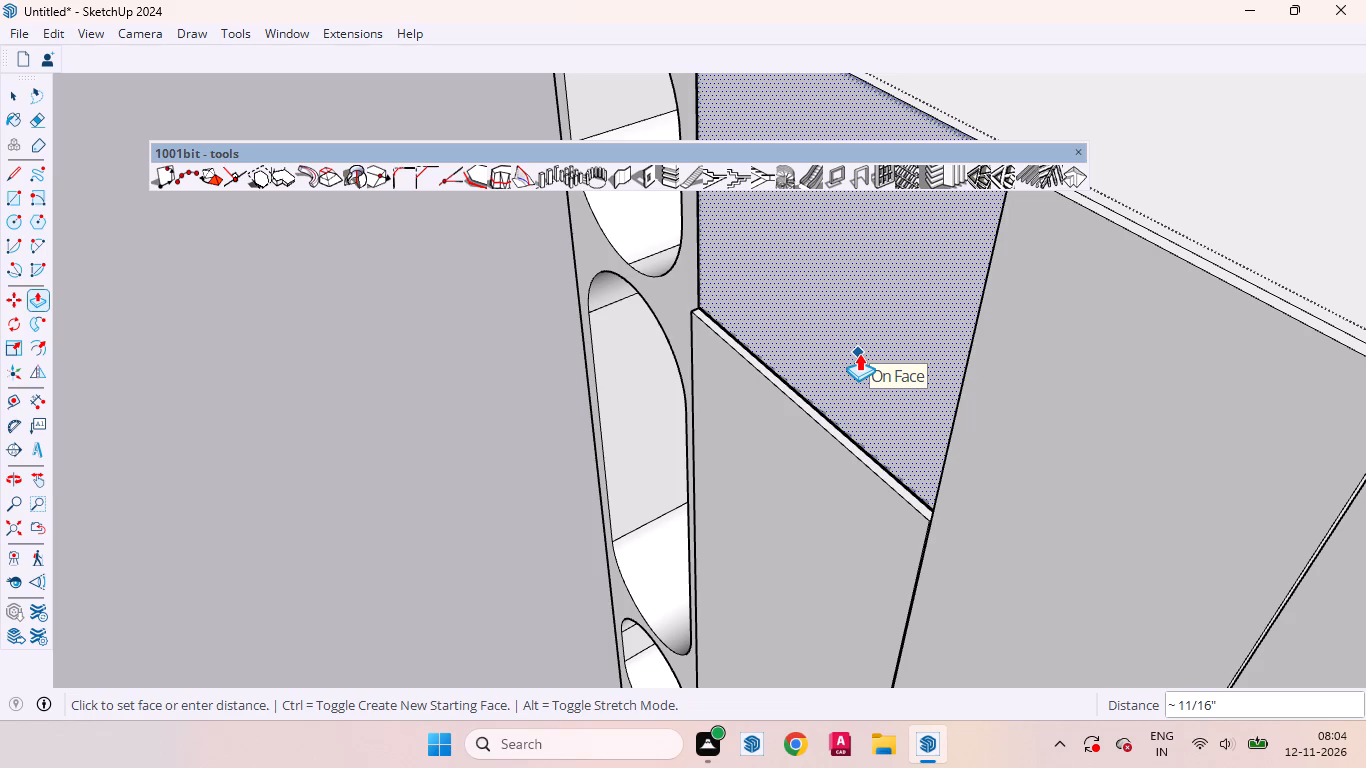
text(17mm)
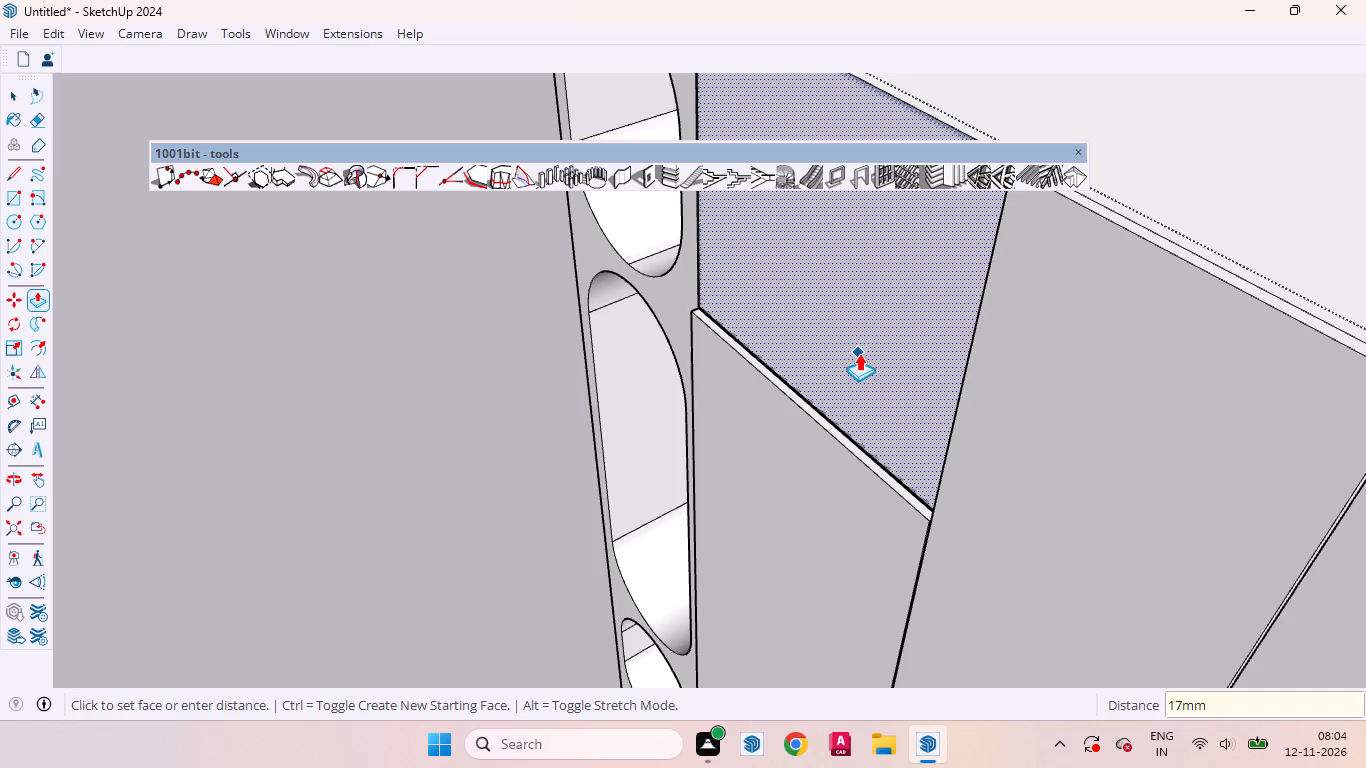
key(Return)
double_click(802, 470)
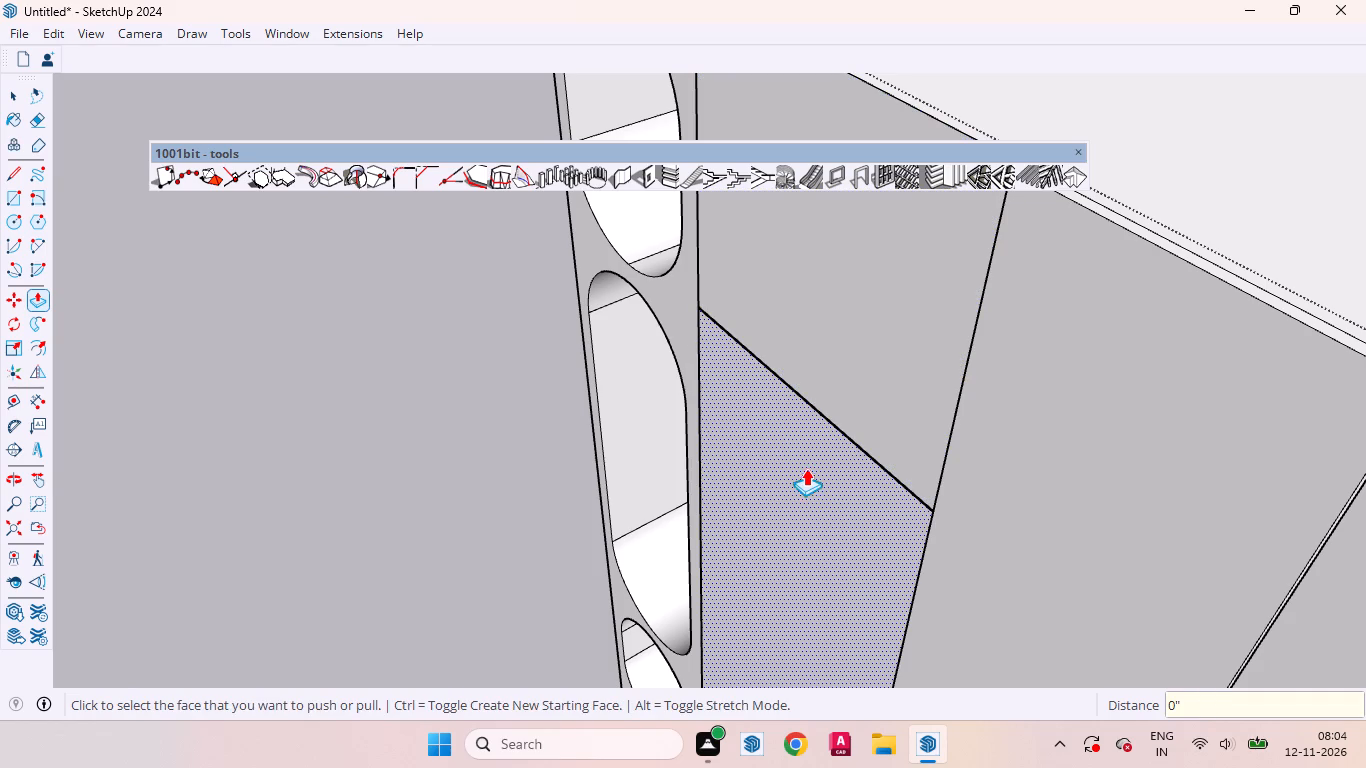
Create vertical louvres on the recessed upper door face with 1/2" depth, 11/16" thickness, 13/16" spacing, angle 0.0 and front location.
key(space)
scroll(779, 528, down, 3)
middle_drag(779, 533, 991, 620)
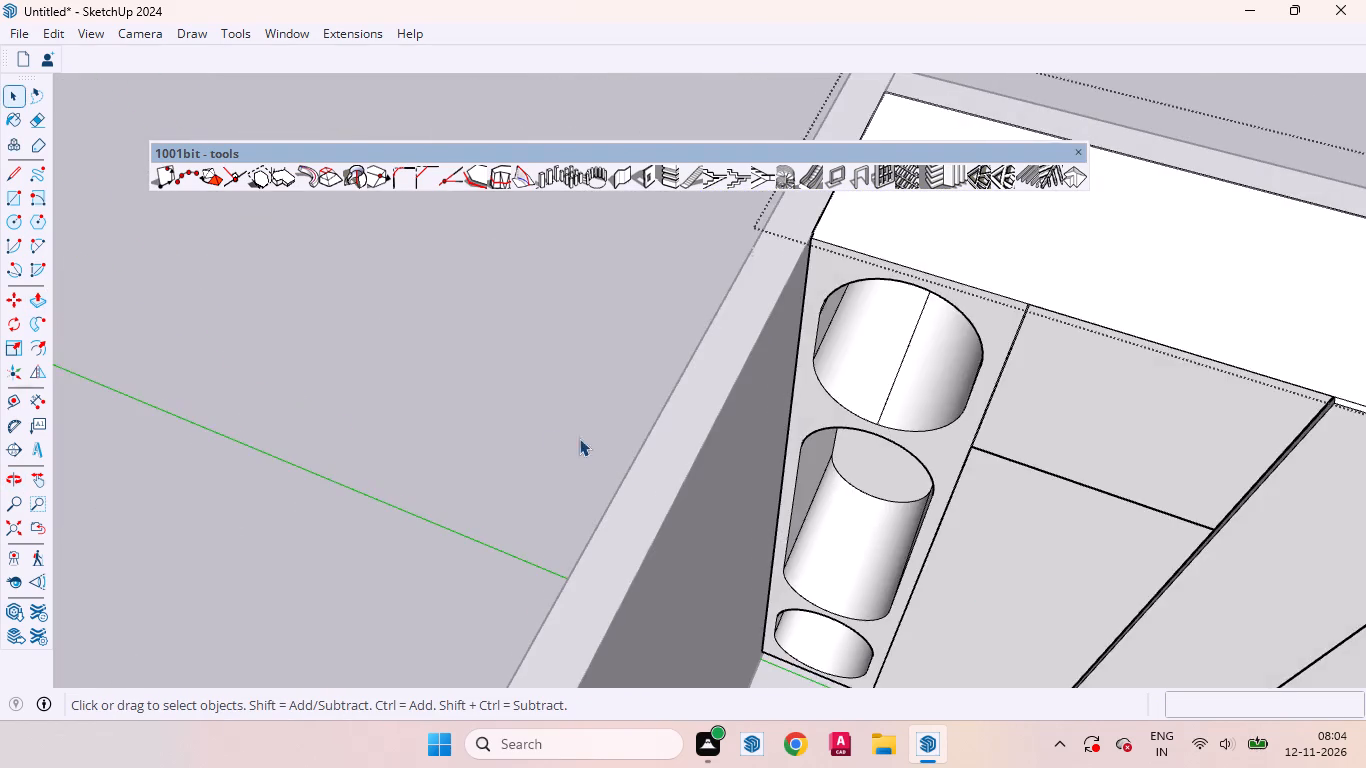
scroll(579, 438, down, 3)
scroll(1129, 432, up, 13)
middle_drag(979, 472, 1124, 476)
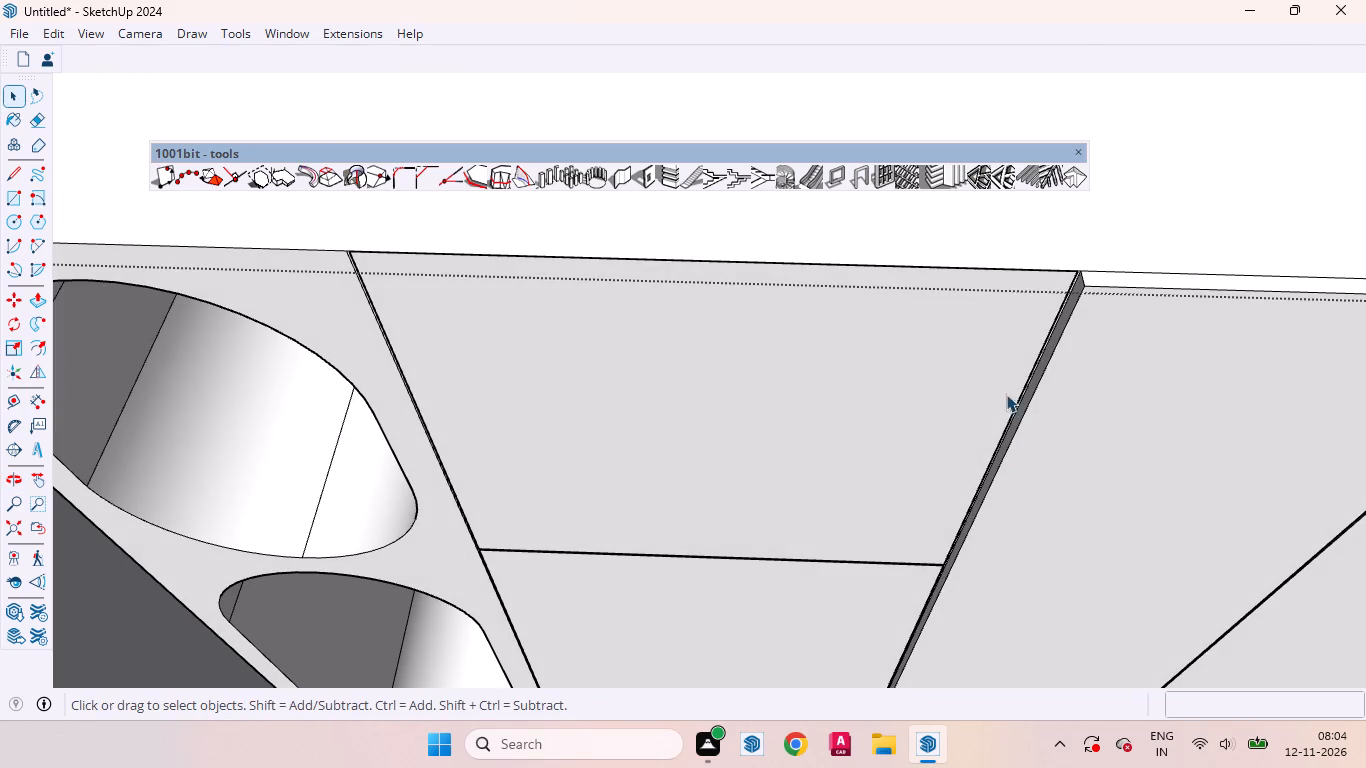
click(951, 390)
click(948, 168)
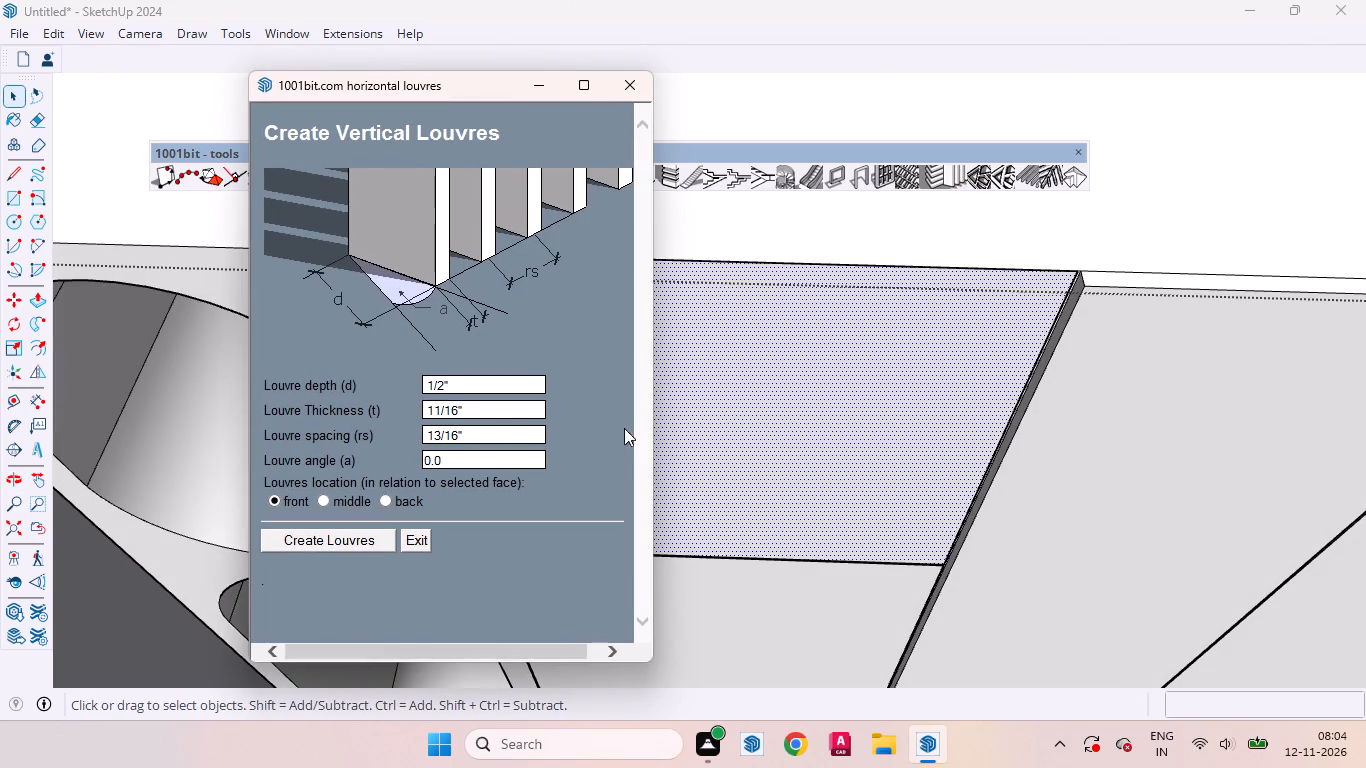
click(348, 541)
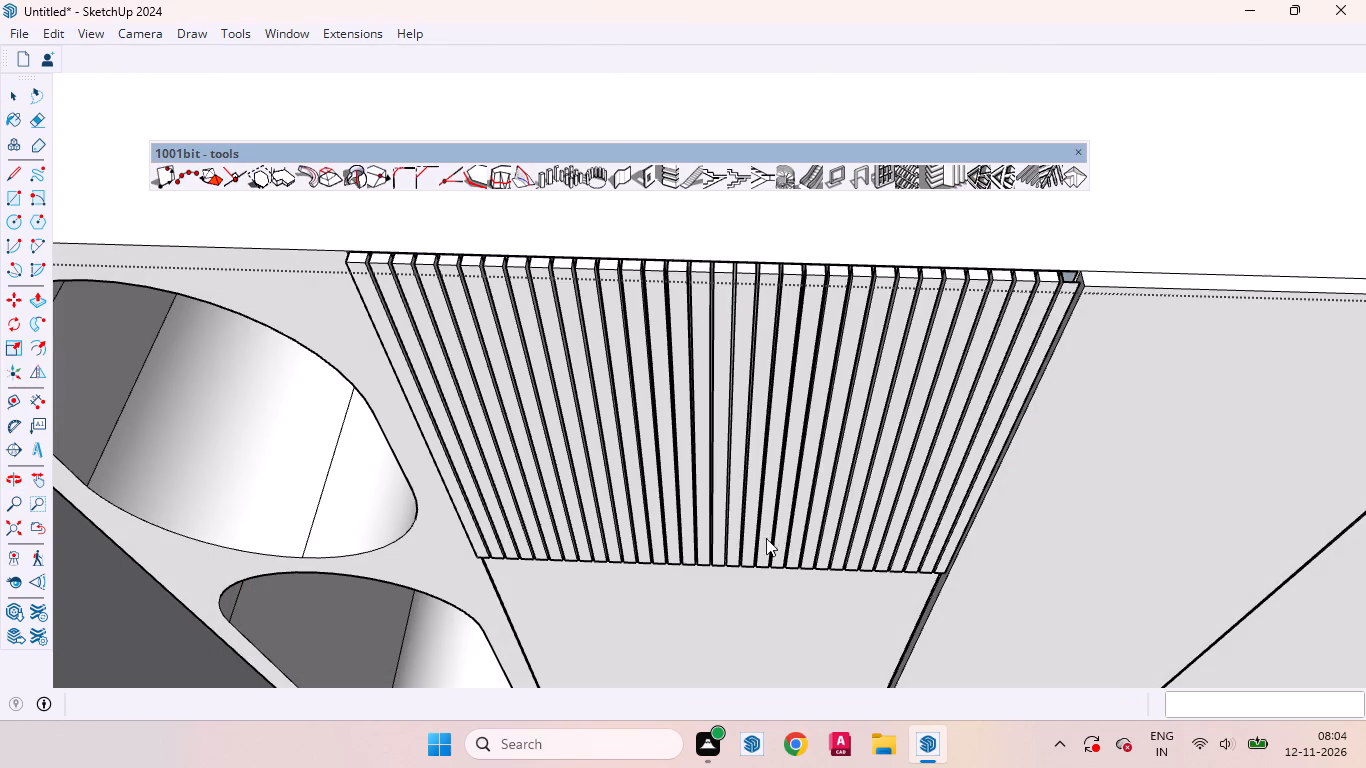
Examine the upper door's louvres along the top edge and at the end beside the full-height door.
scroll(1090, 293, up, 12)
middle_drag(1053, 326, 670, 266)
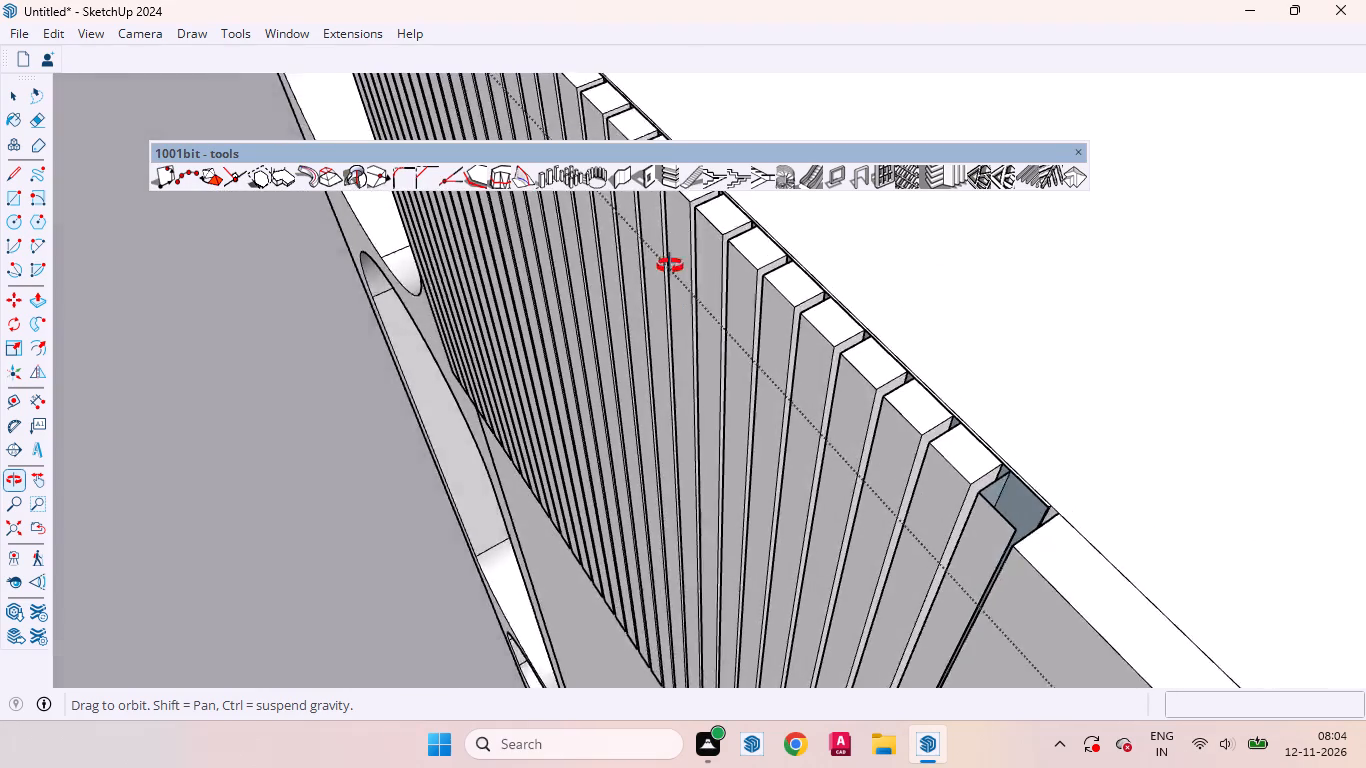
middle_drag(670, 266, 954, 375)
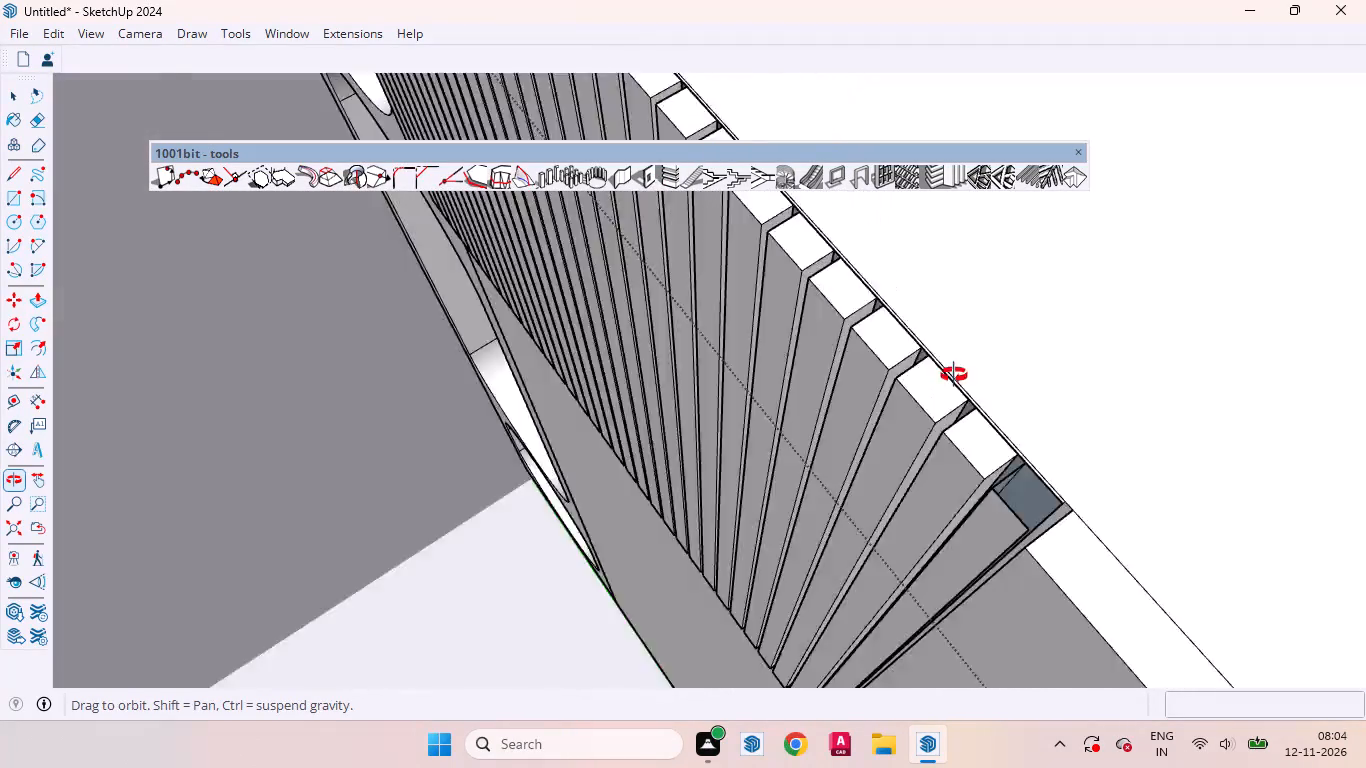
middle_drag(954, 375, 1185, 290)
scroll(1141, 327, up, 1)
scroll(1061, 355, down, 3)
scroll(930, 511, up, 5)
scroll(906, 584, down, 5)
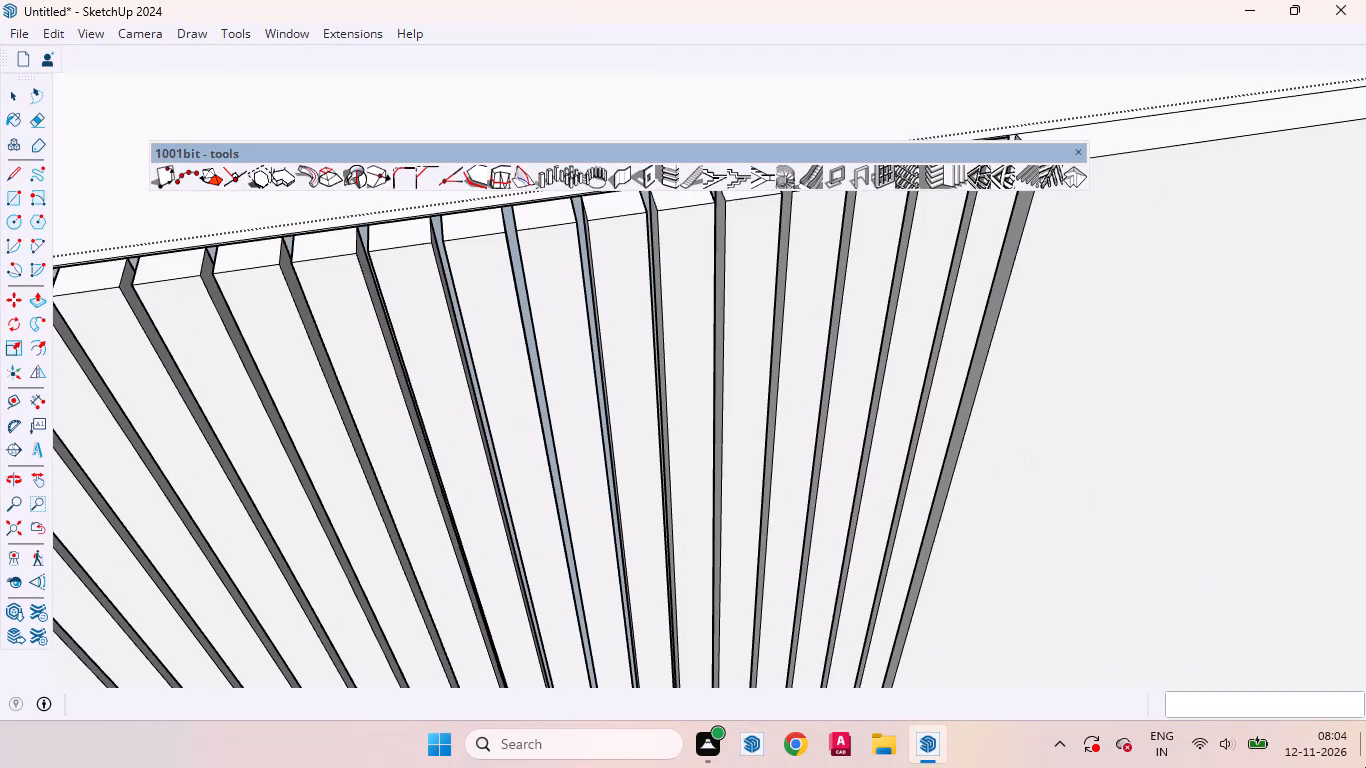
scroll(700, 325, down, 7)
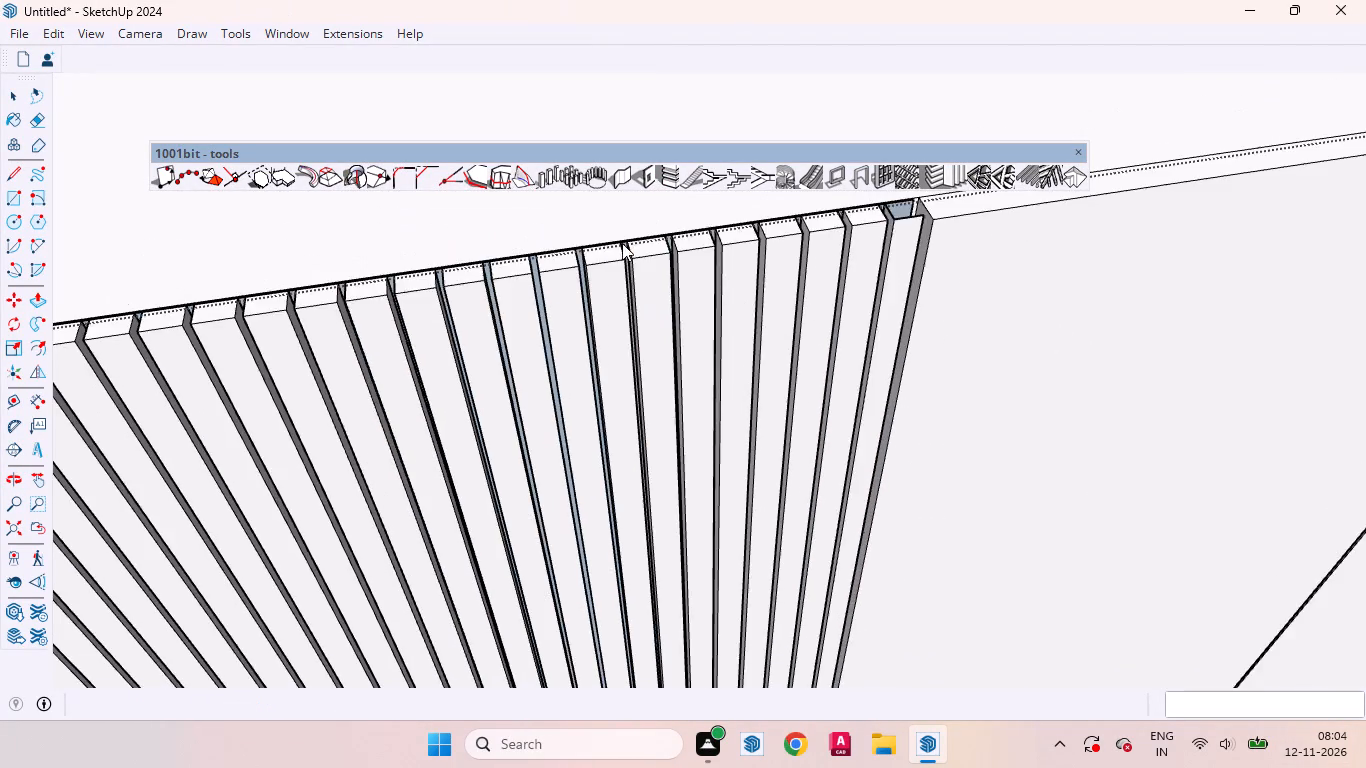
scroll(622, 243, down, 20)
scroll(622, 243, down, 1)
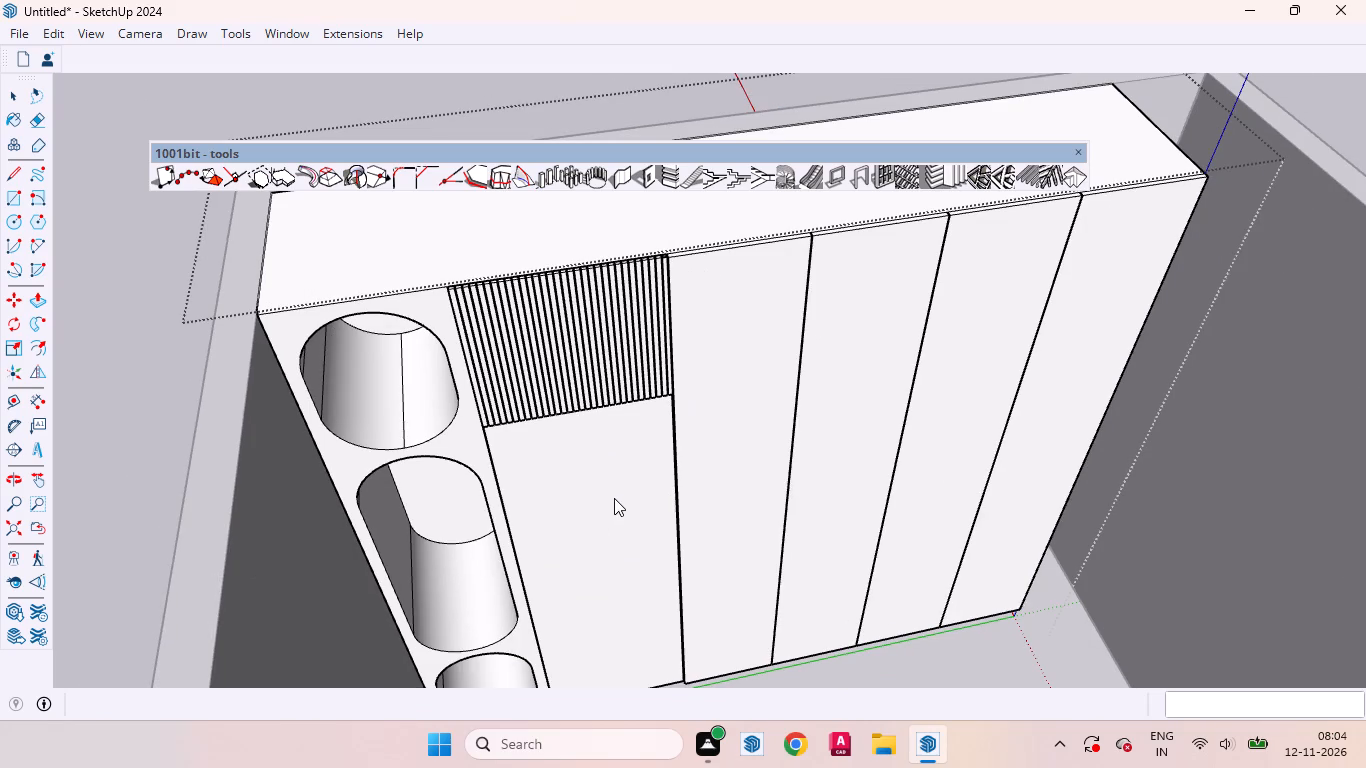
Create vertical louvres with the same settings on the recessed lower door face beside the niches.
click(614, 498)
scroll(537, 463, up, 4)
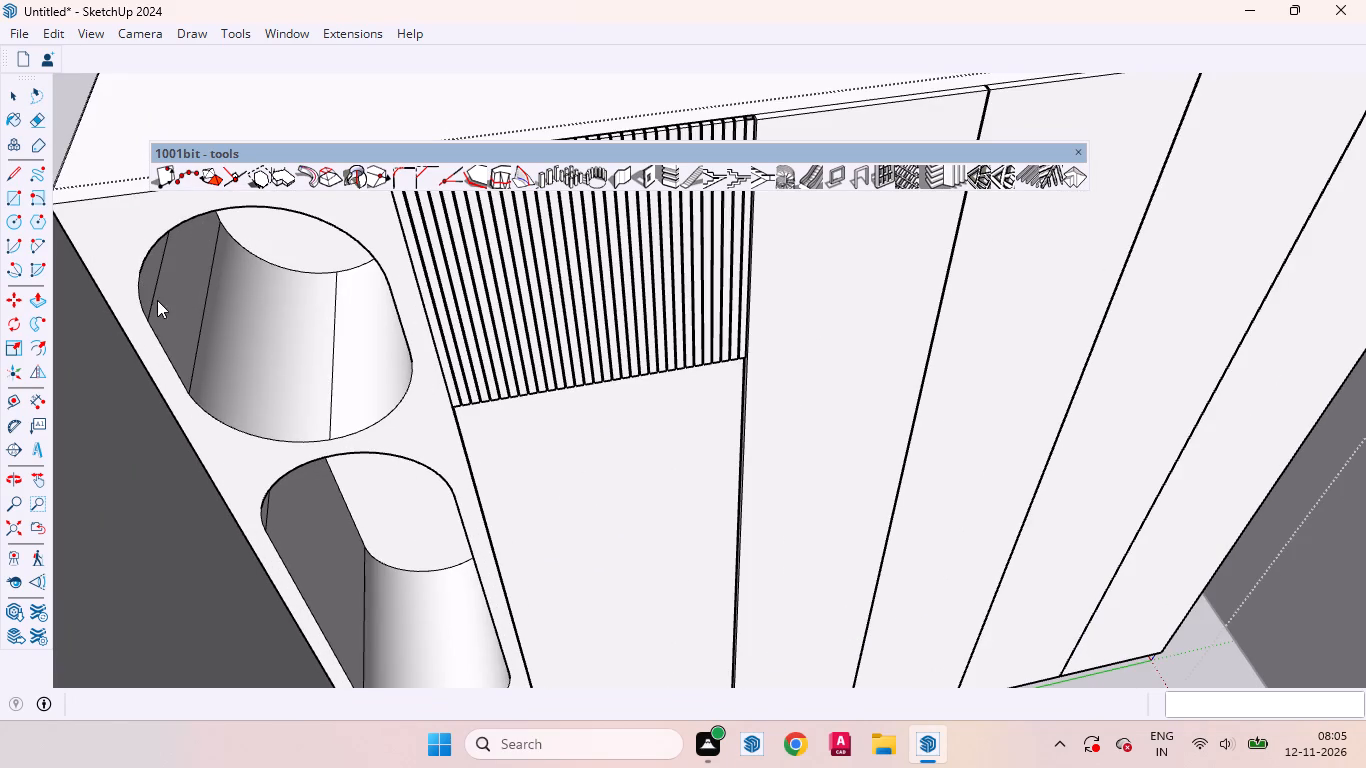
key(space)
click(560, 472)
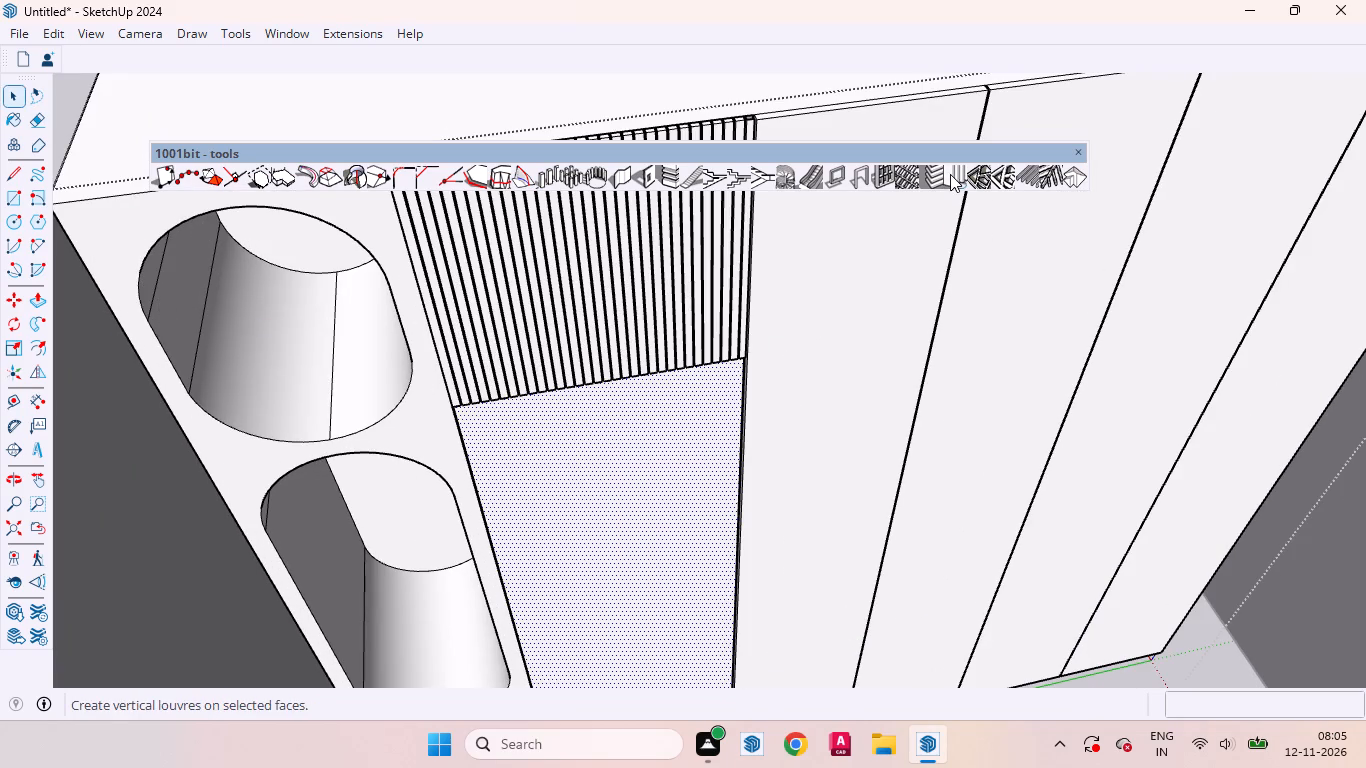
click(950, 174)
click(360, 537)
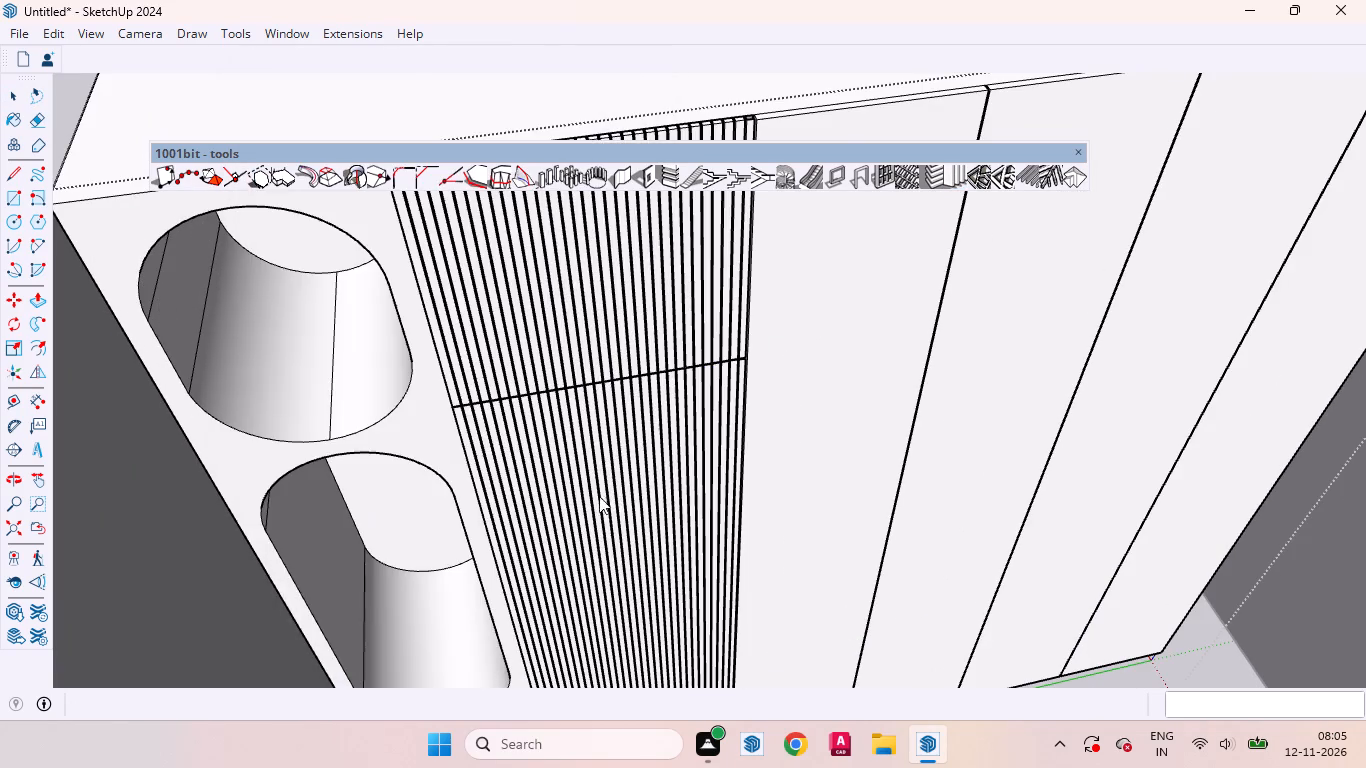
Examine the joint between the upper and lower louvres and the overall look of the wardrobe front.
scroll(422, 367, down, 4)
middle_drag(503, 398, 509, 331)
scroll(455, 293, up, 5)
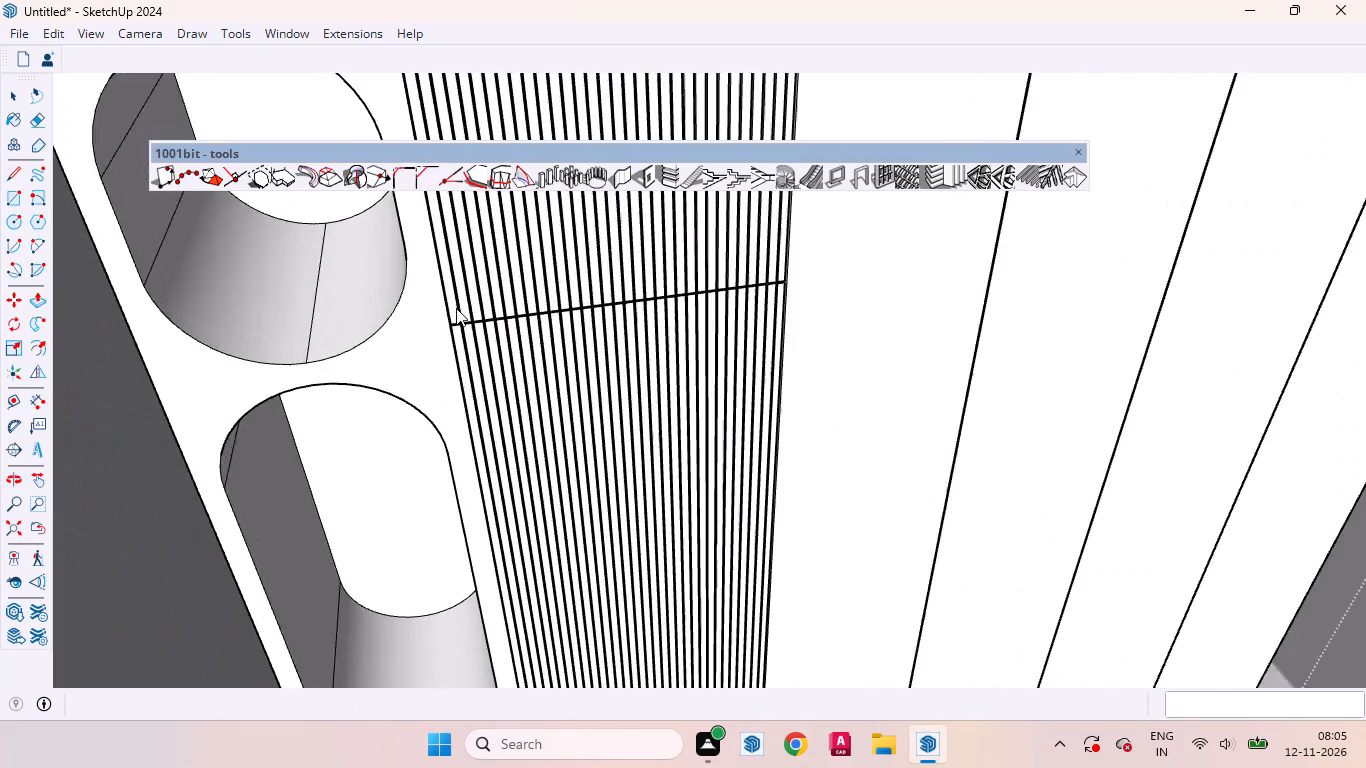
scroll(456, 308, up, 20)
scroll(456, 308, up, 3)
middle_drag(482, 339, 443, 219)
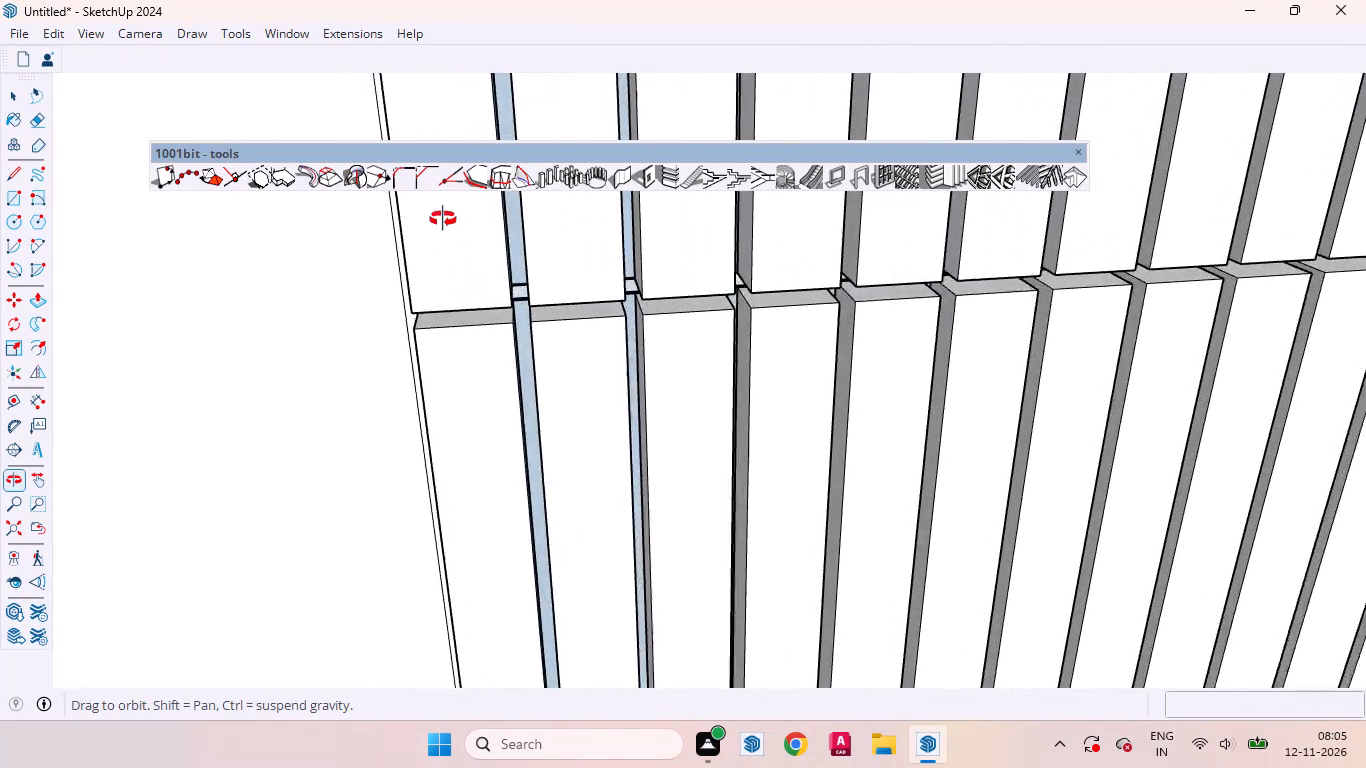
middle_drag(443, 219, 428, 226)
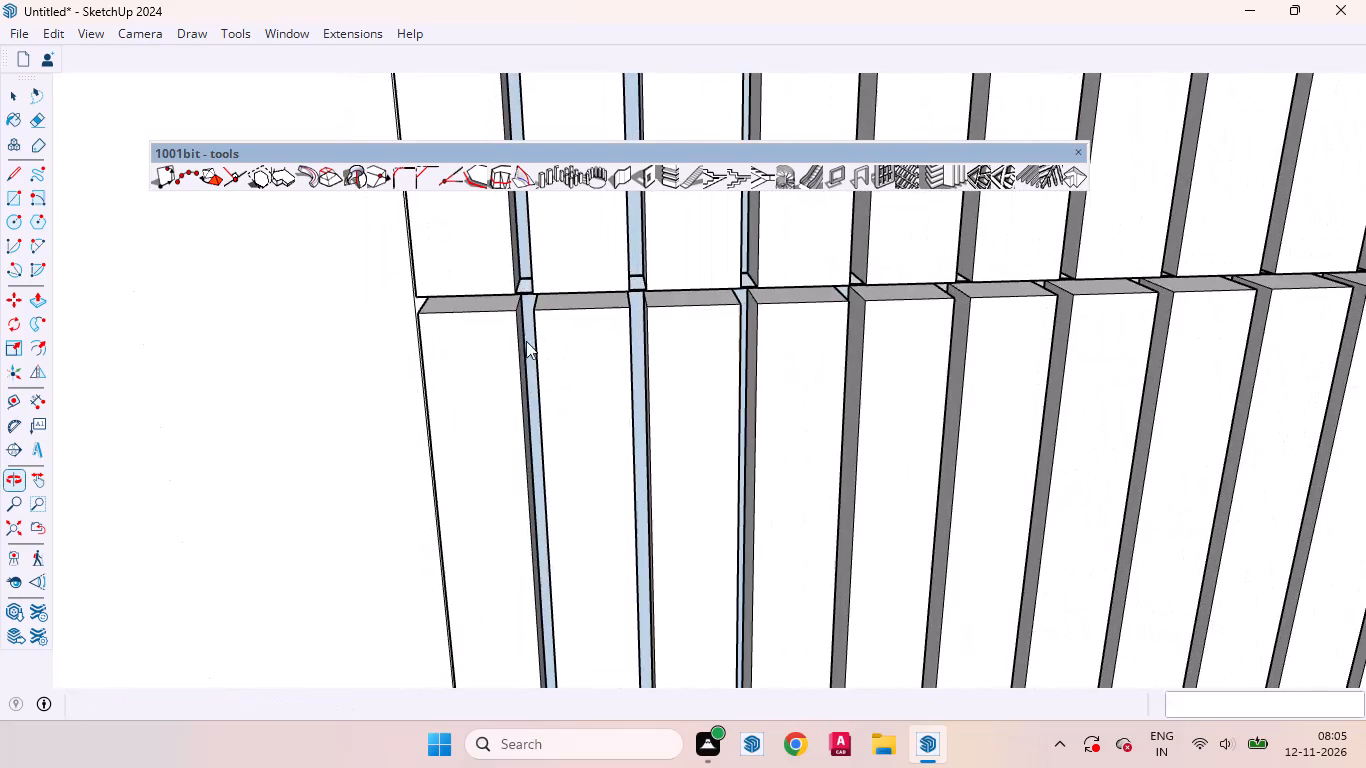
scroll(527, 364, down, 20)
scroll(527, 364, down, 12)
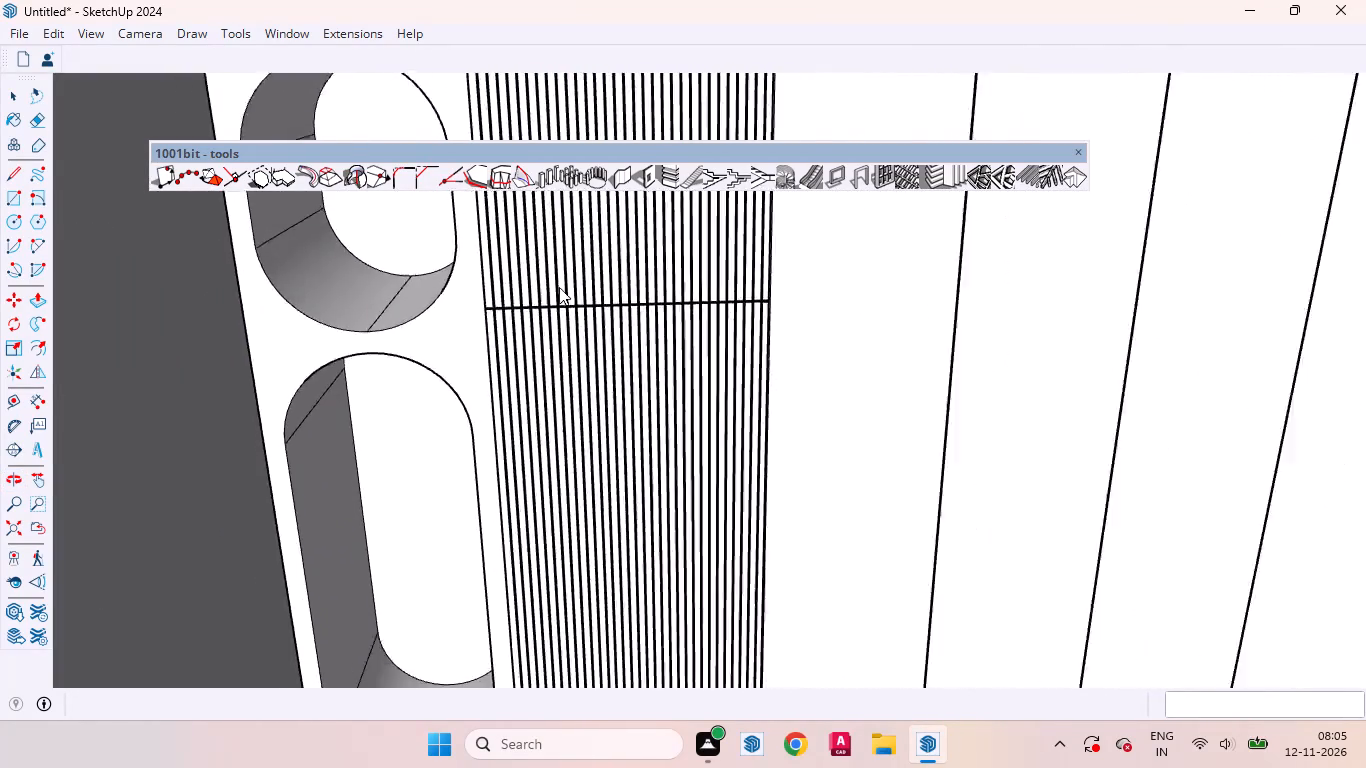
scroll(559, 287, down, 5)
middle_drag(635, 359, 620, 361)
scroll(626, 387, down, 8)
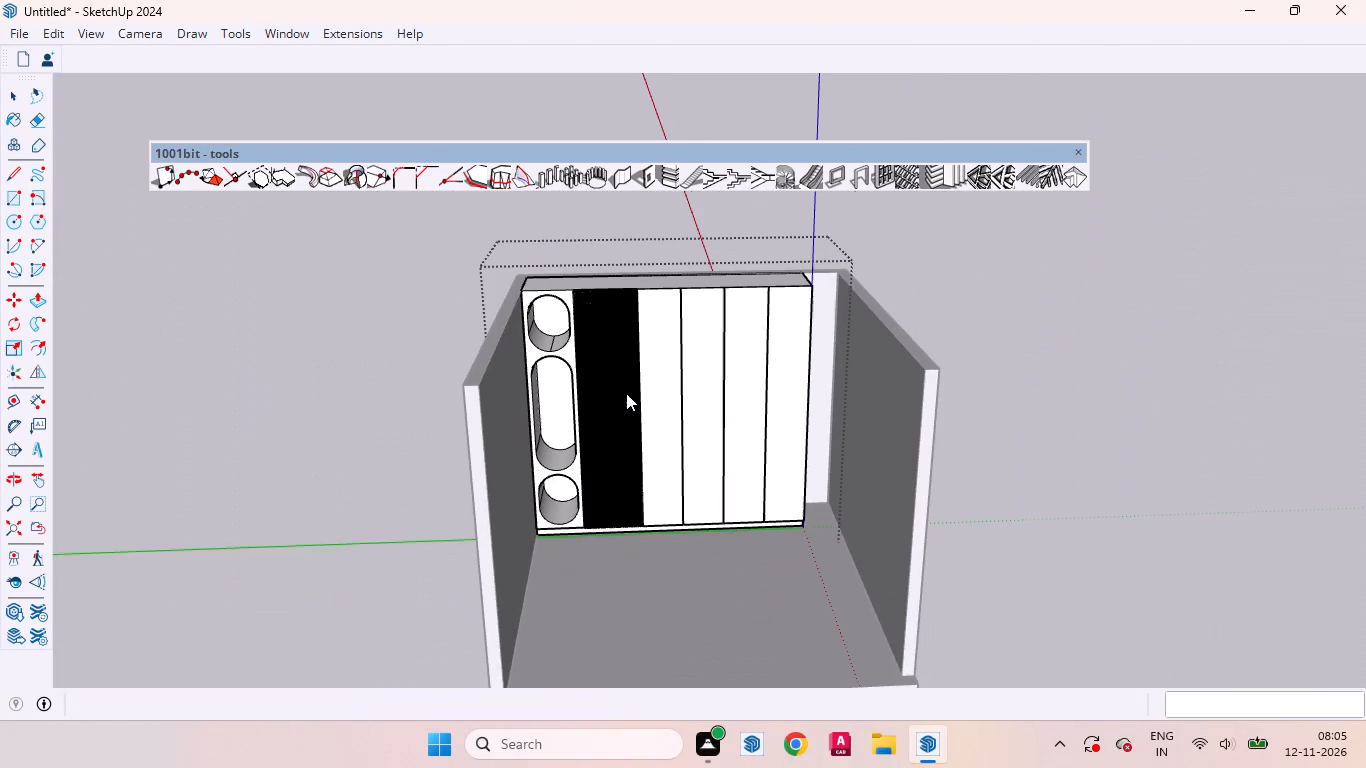
scroll(626, 424, up, 3)
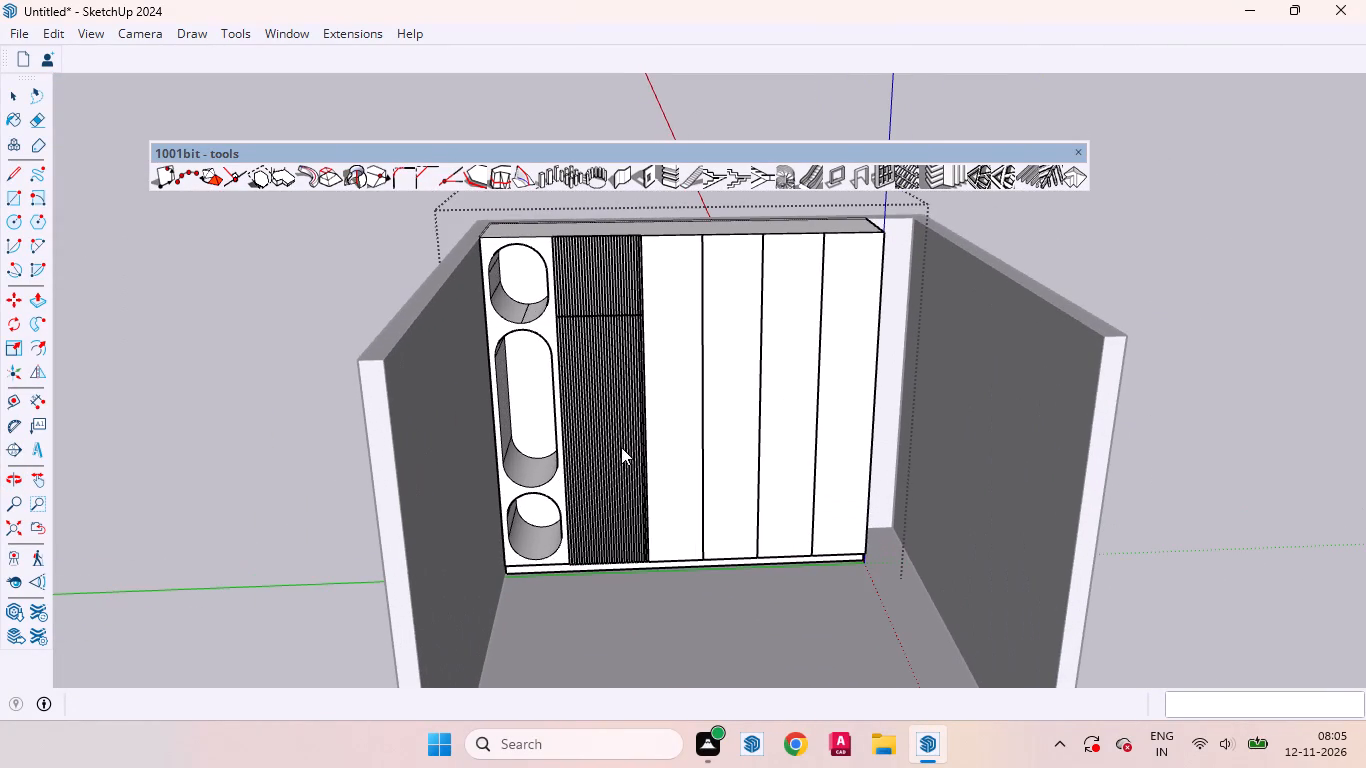
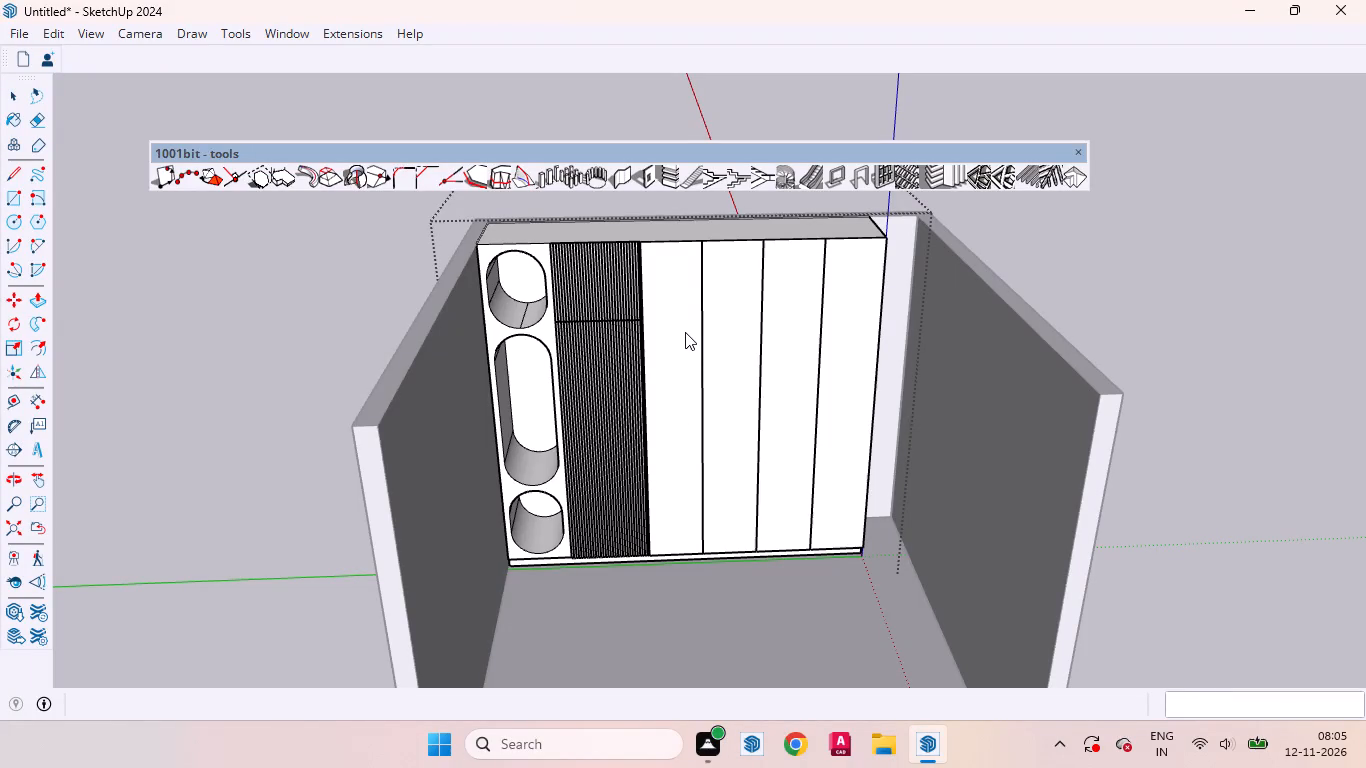
Place a horizontal guide 7' 2 7/16" above the bottom edge of the plain door beside the louvred doors.
scroll(596, 266, down, 1)
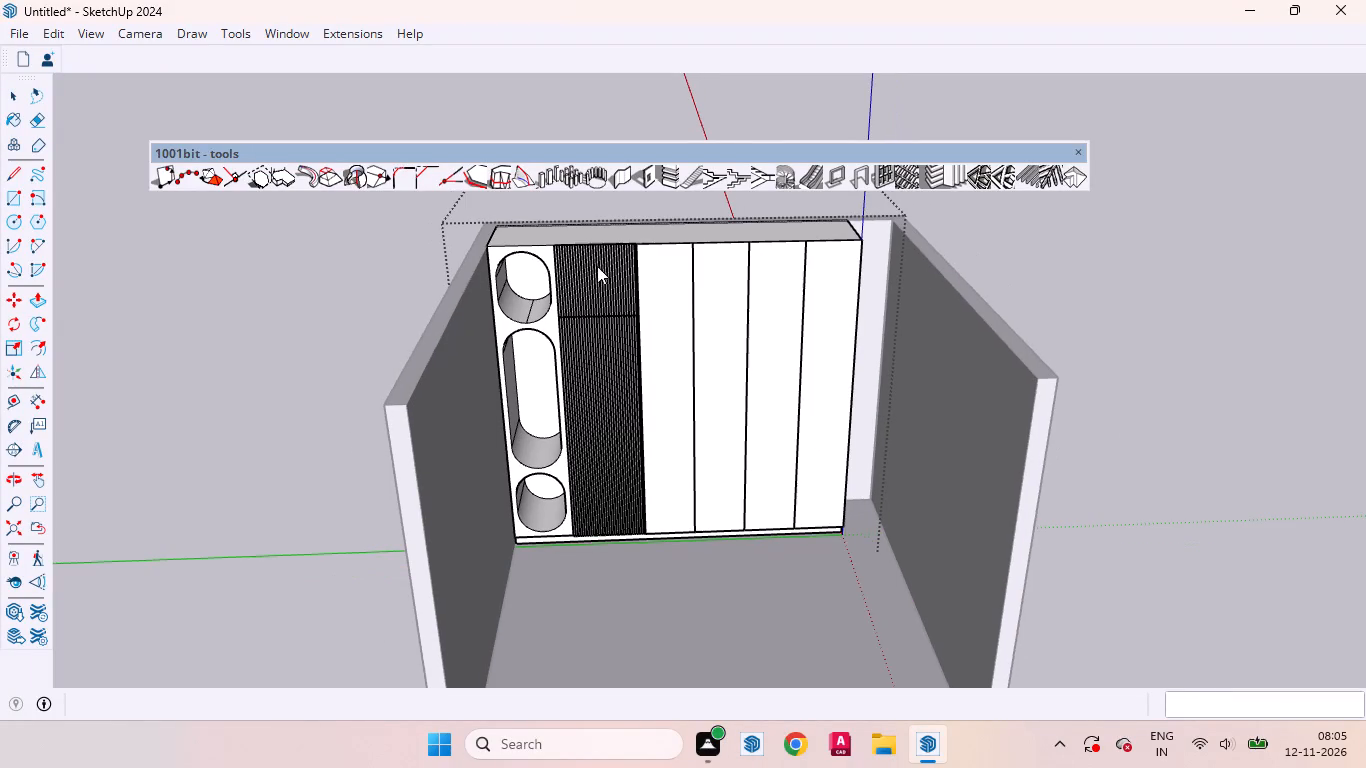
middle_drag(647, 338, 599, 331)
scroll(612, 546, up, 8)
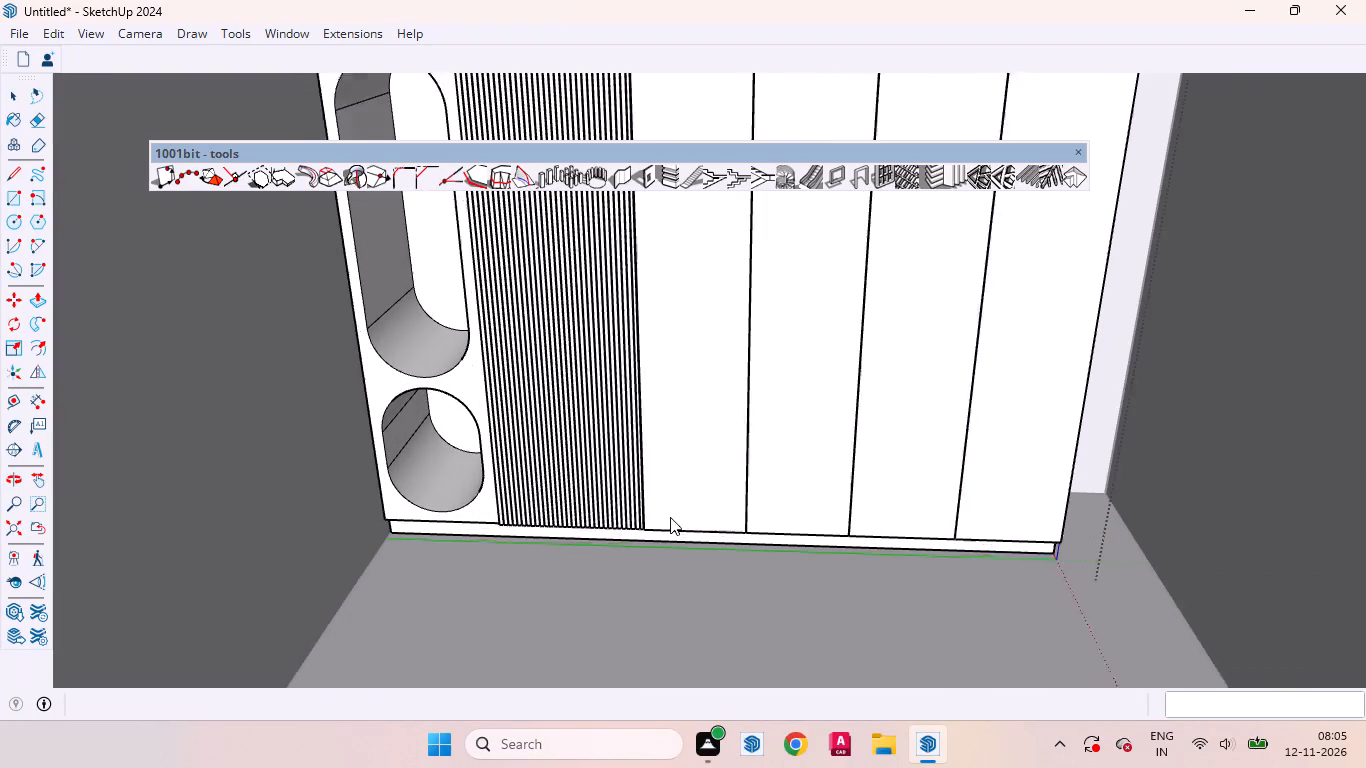
key(t)
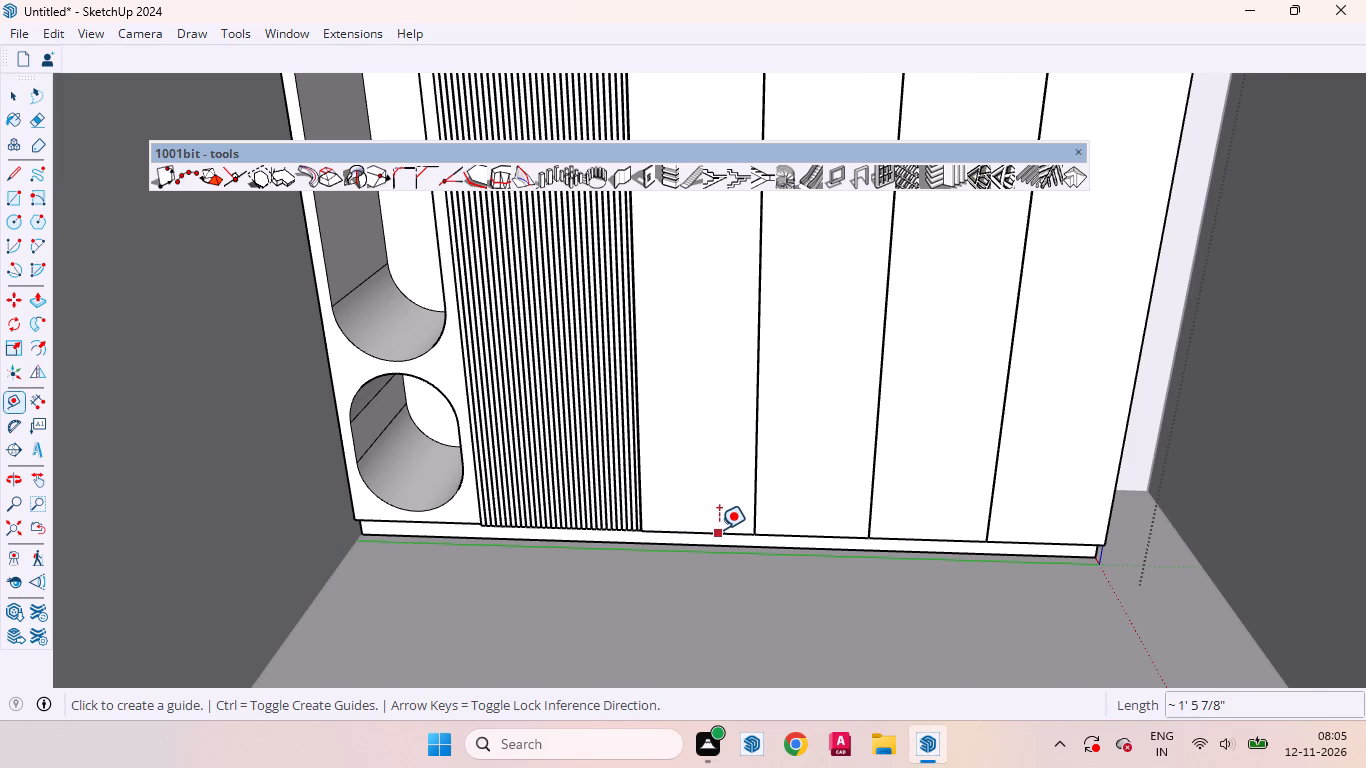
click(719, 529)
scroll(719, 497, down, 8)
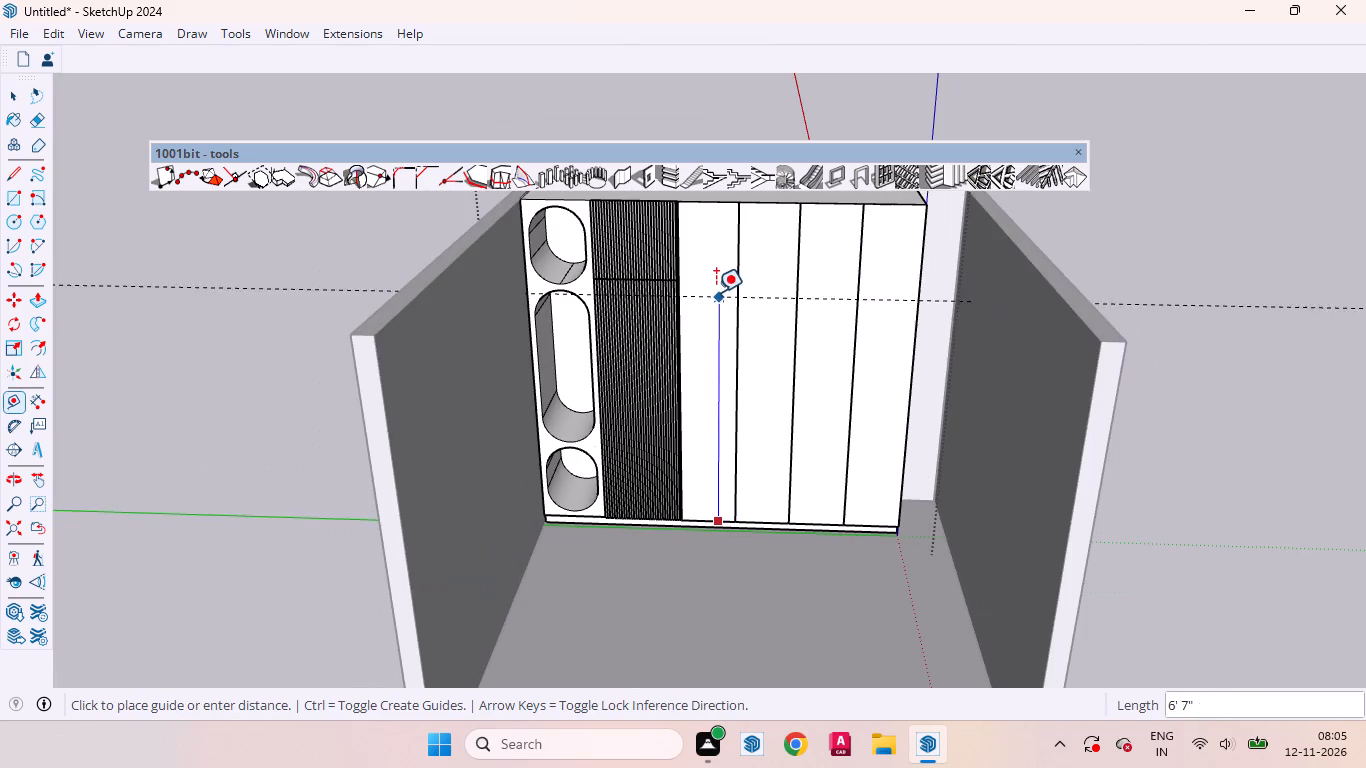
scroll(710, 273, up, 1)
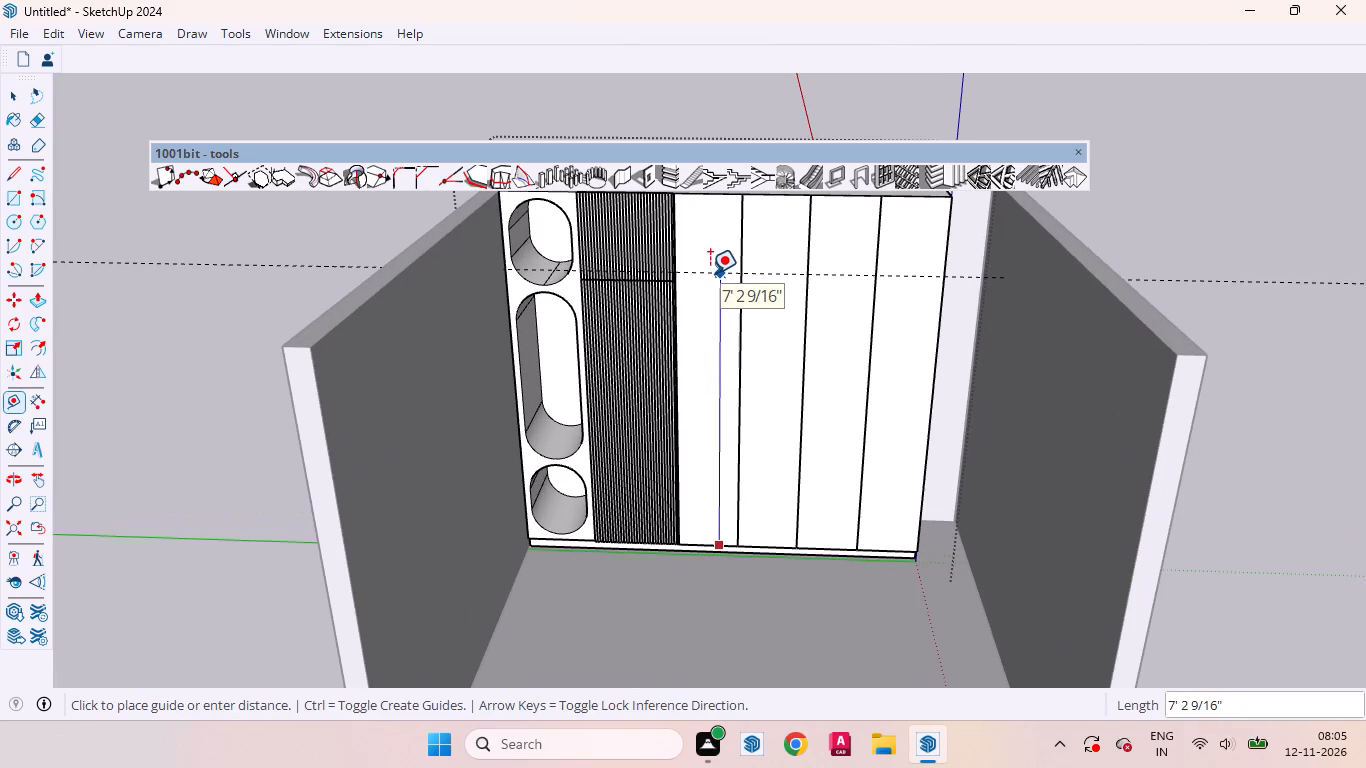
scroll(710, 274, up, 3)
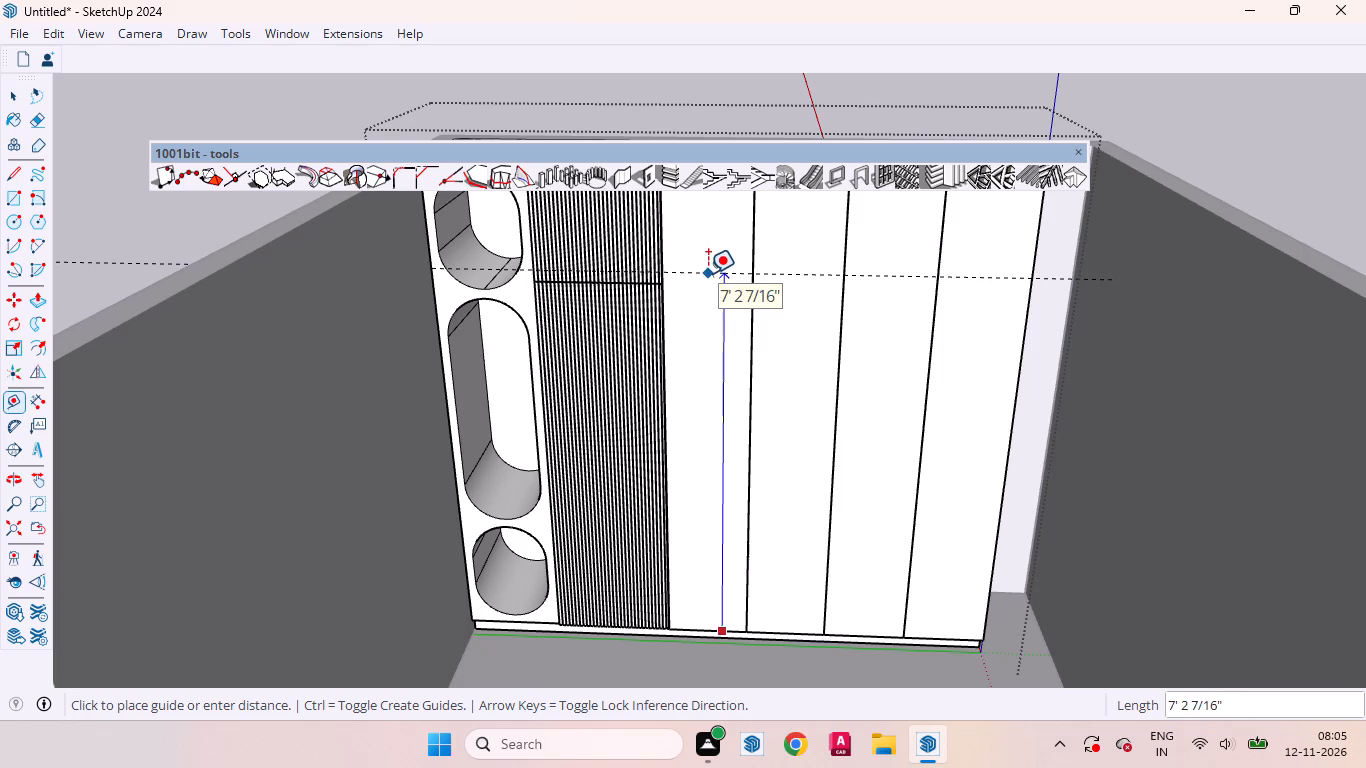
click(708, 273)
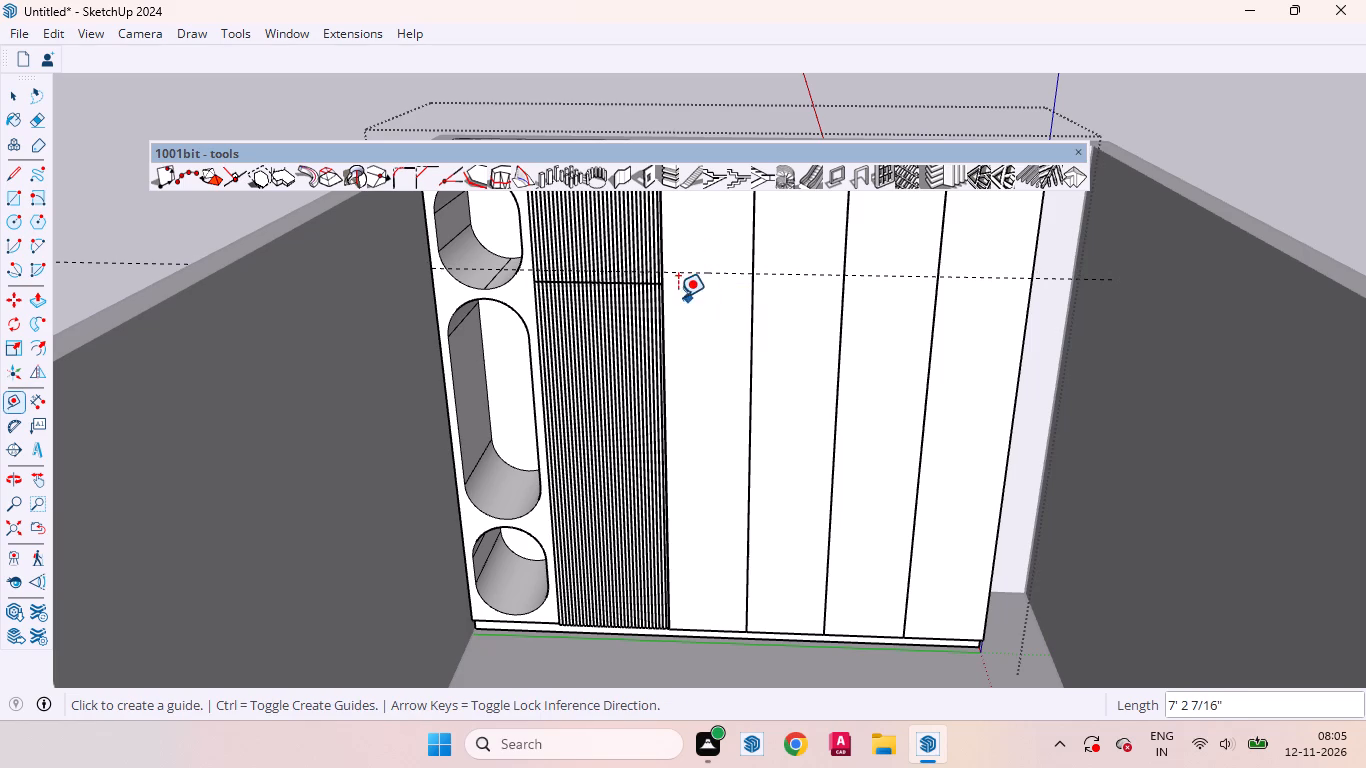
Place a vertical guide 2" inside the first plain door, offset from its edge beside the louvres.
scroll(671, 293, up, 20)
middle_drag(671, 296, 626, 273)
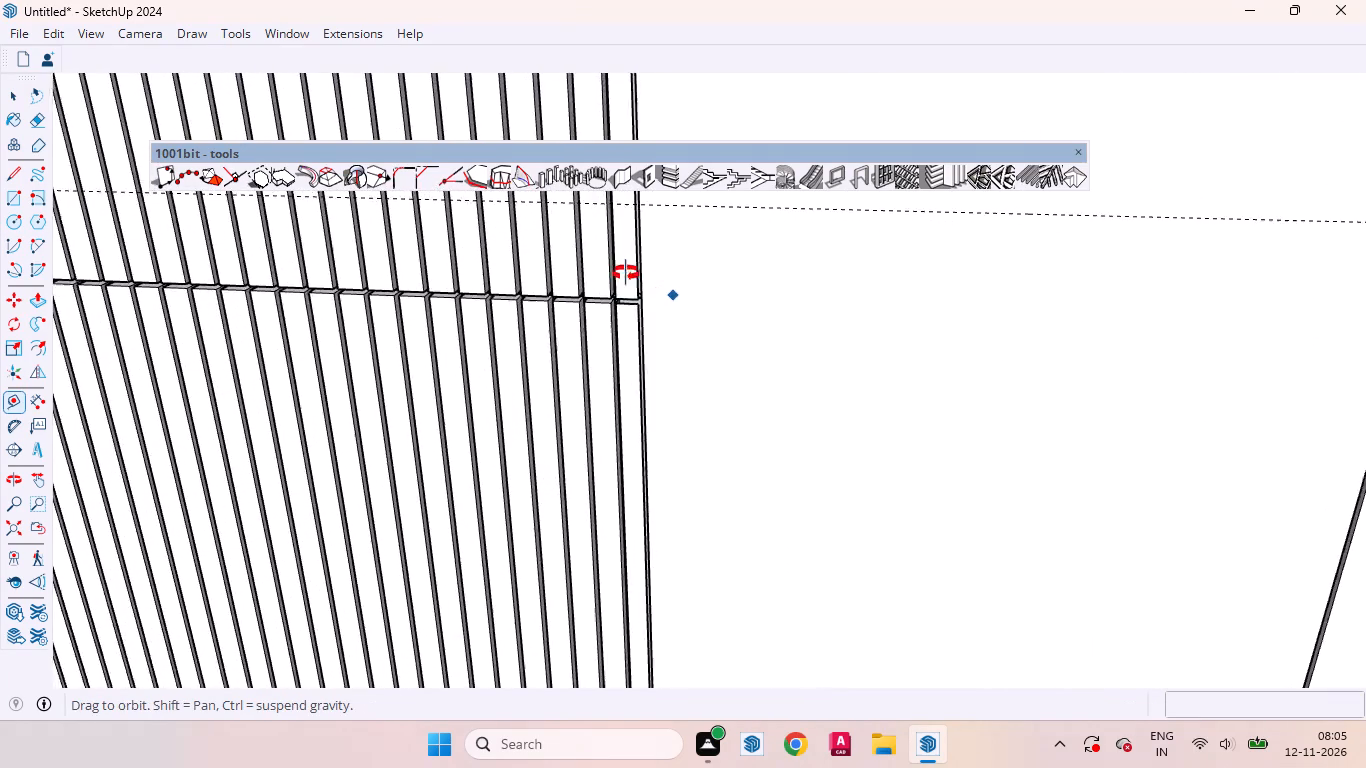
middle_drag(626, 273, 801, 290)
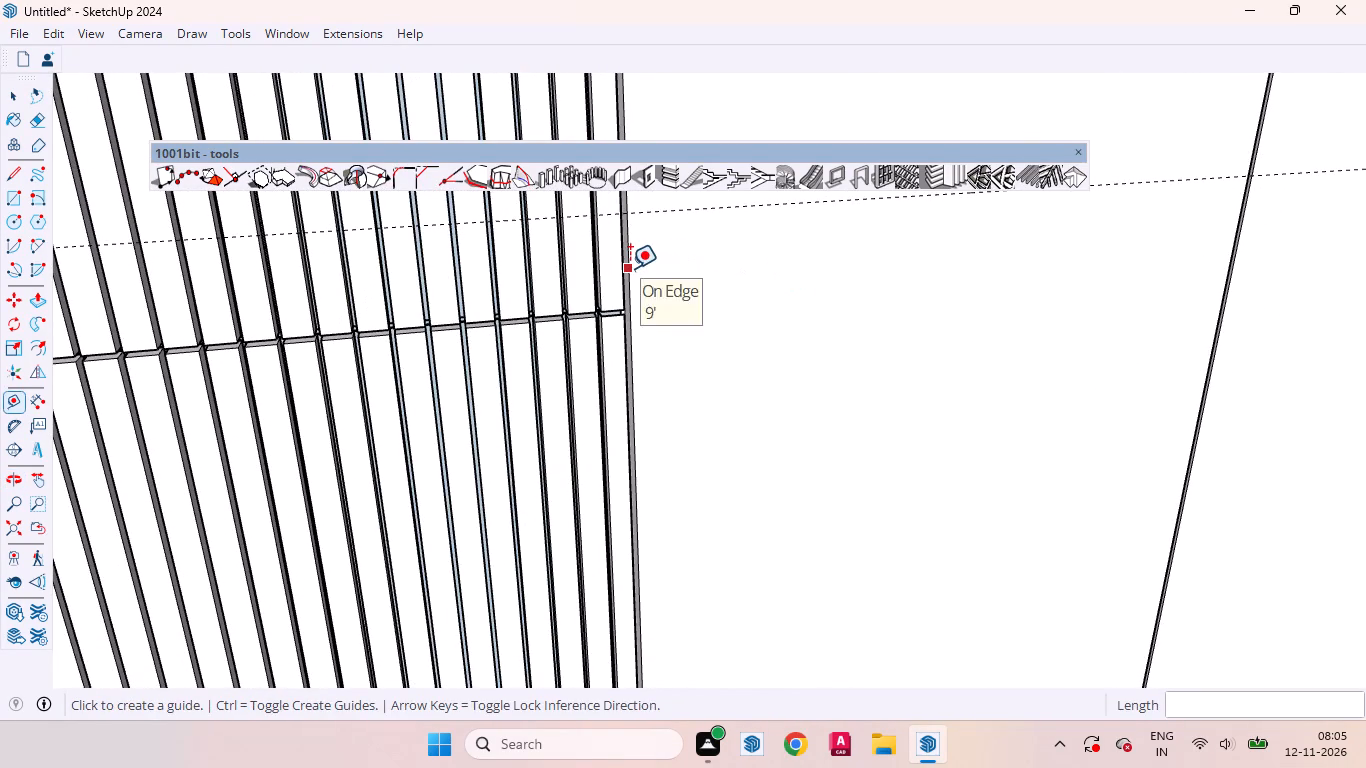
click(630, 268)
key(2)
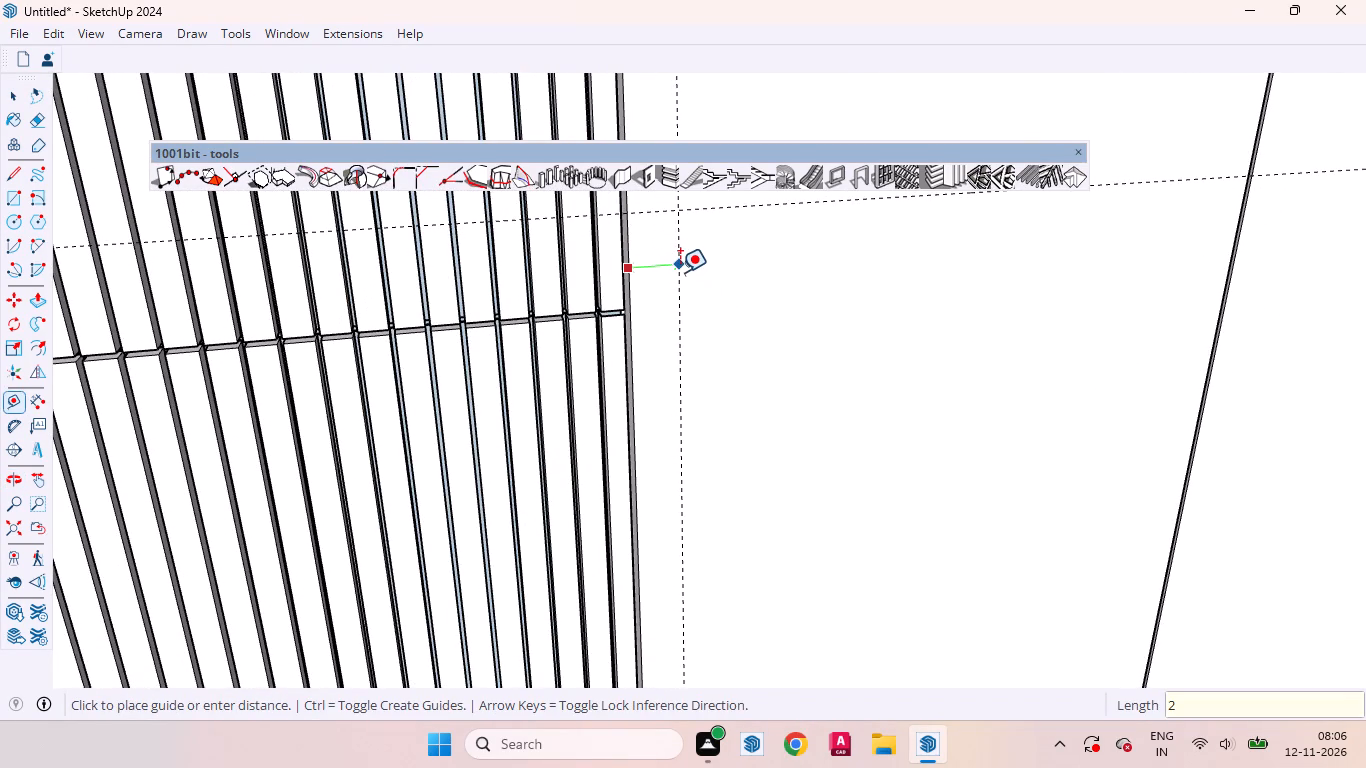
key(Return)
Place a vertical guide 2" inside the second plain door, offset from its edge shared with the third door.
scroll(604, 335, down, 17)
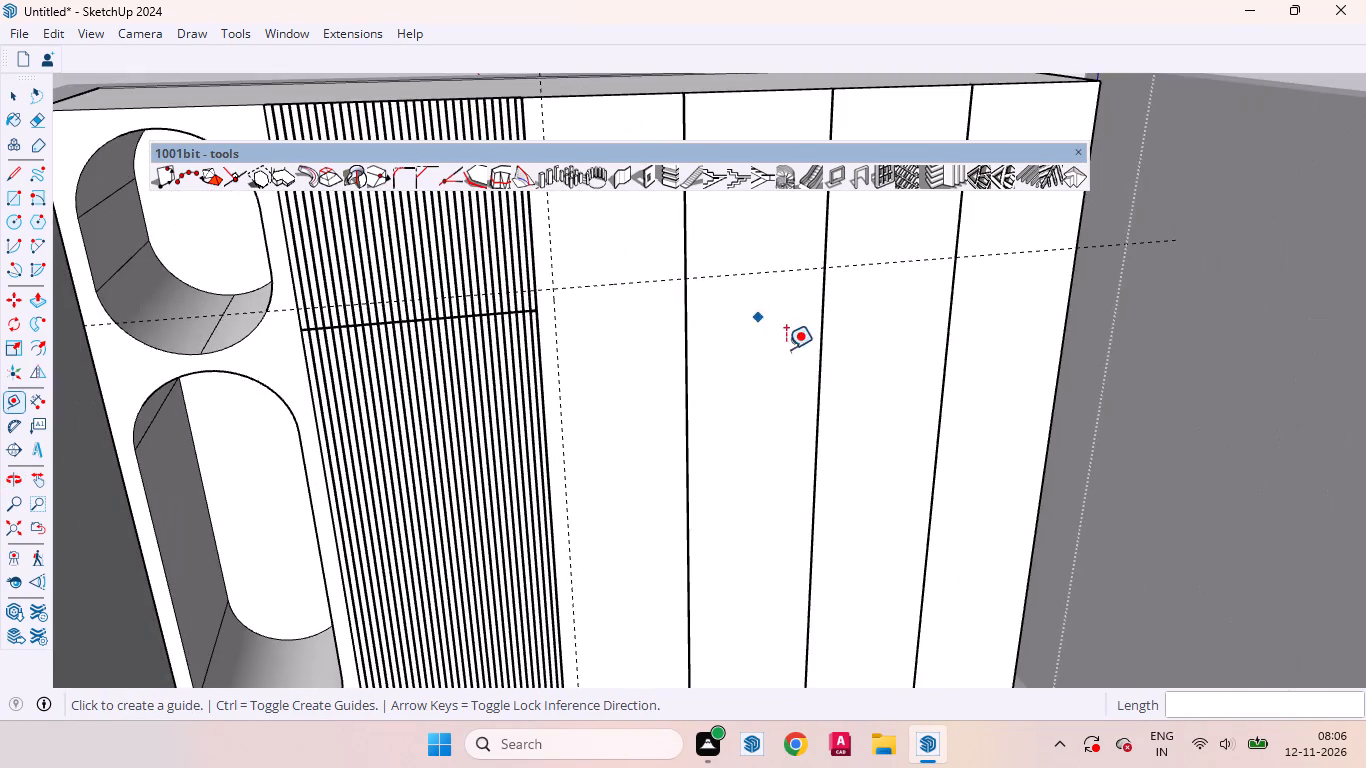
scroll(808, 331, up, 4)
click(827, 319)
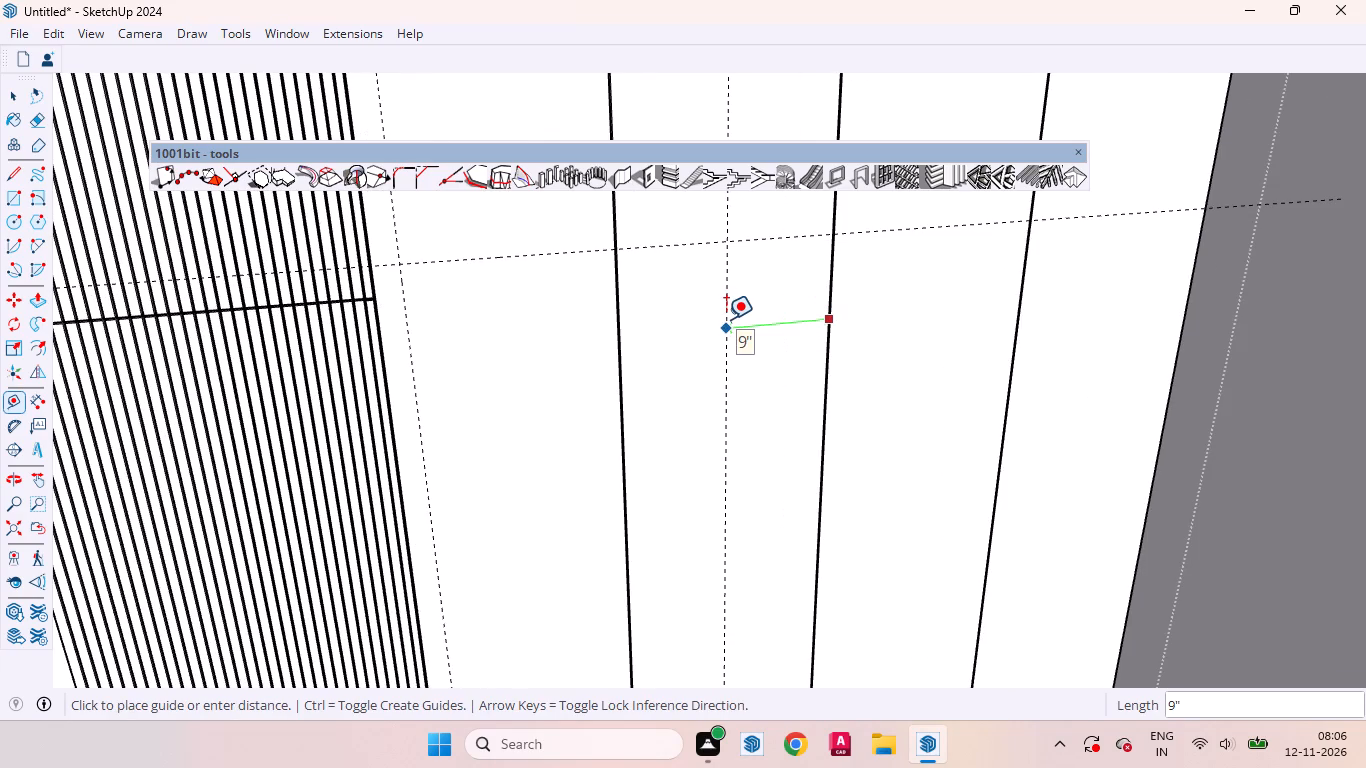
key(2)
key(Return)
scroll(723, 335, down, 3)
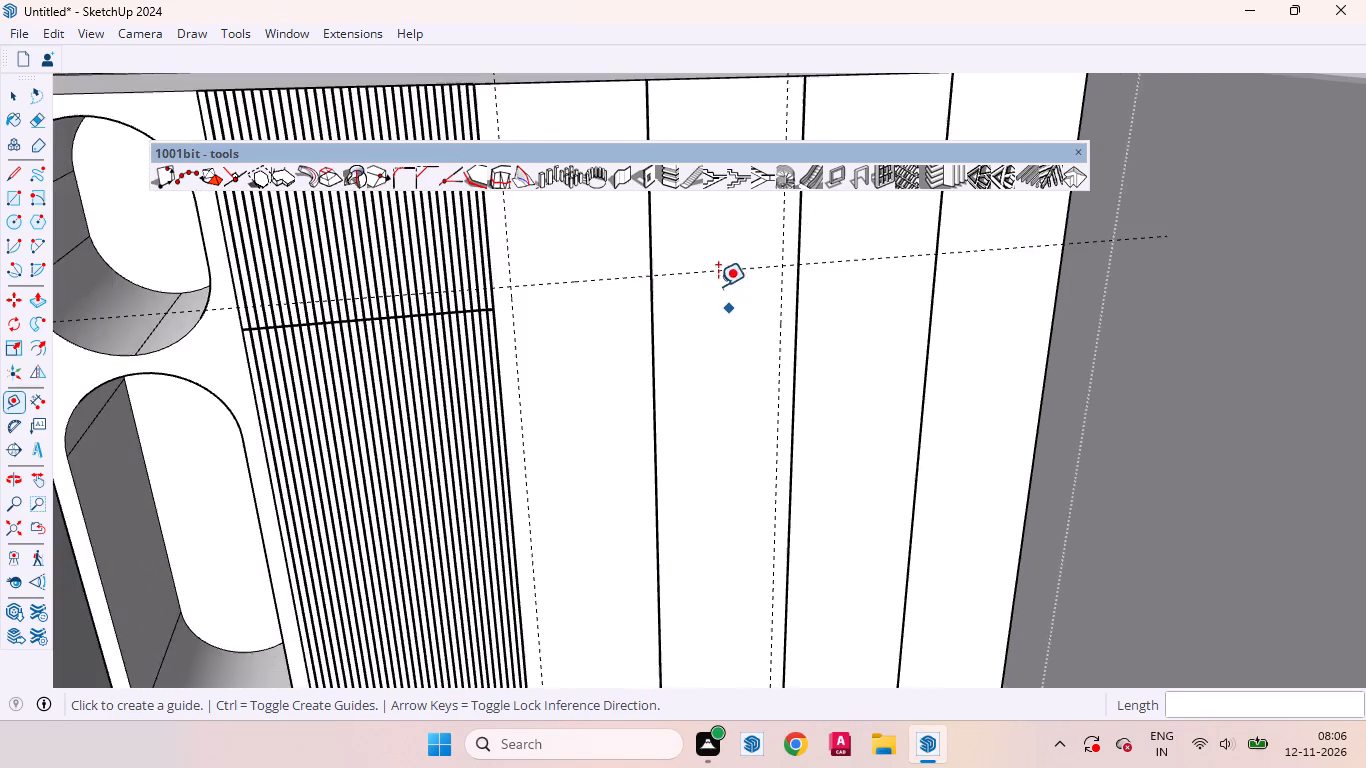
scroll(718, 286, down, 3)
scroll(710, 279, up, 1)
scroll(686, 253, down, 12)
key(space)
click(694, 332)
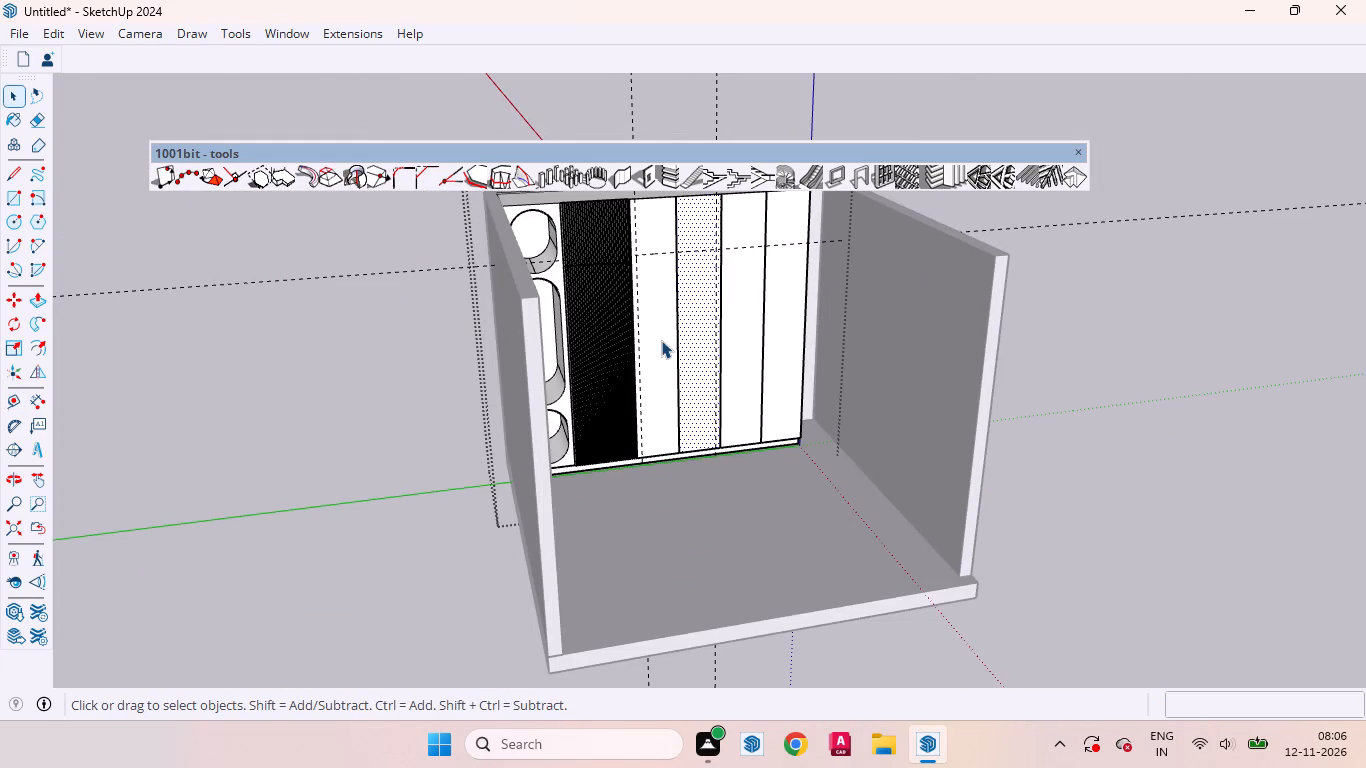
Draw a rectangle about 2' 7 7/8" by 7' 2 7/16" across the first two plain doors, between the guides and the doors' bottom edge.
key(r)
scroll(661, 340, up, 2)
scroll(661, 421, up, 13)
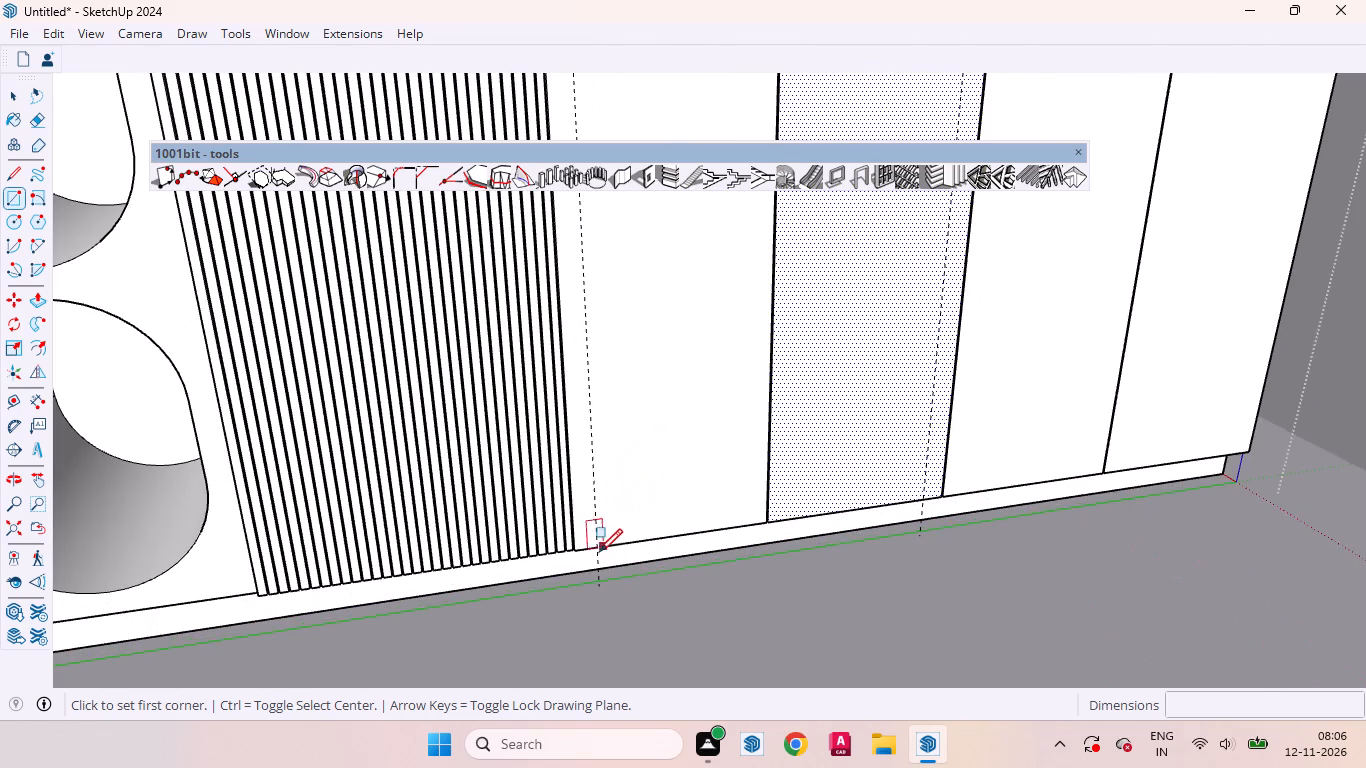
click(596, 552)
scroll(646, 479, down, 13)
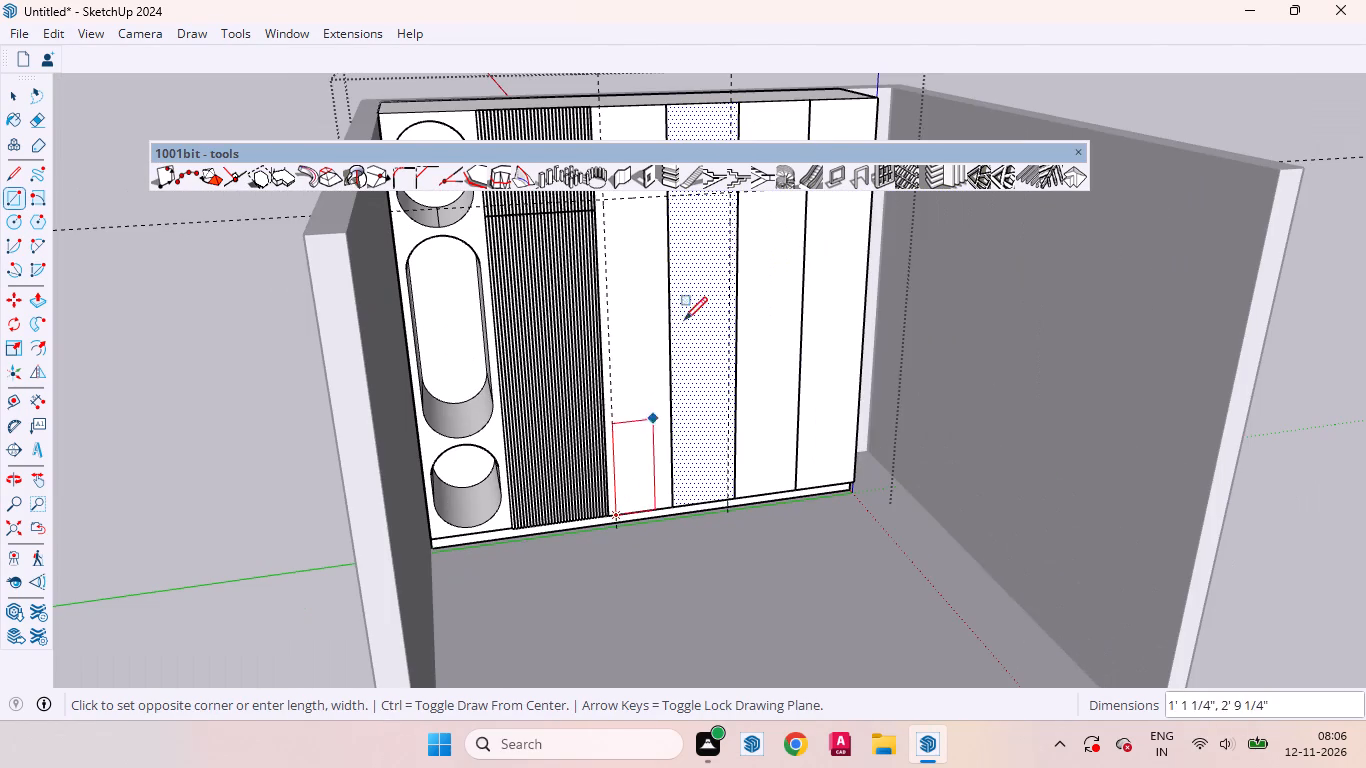
scroll(656, 465, down, 3)
scroll(703, 269, up, 4)
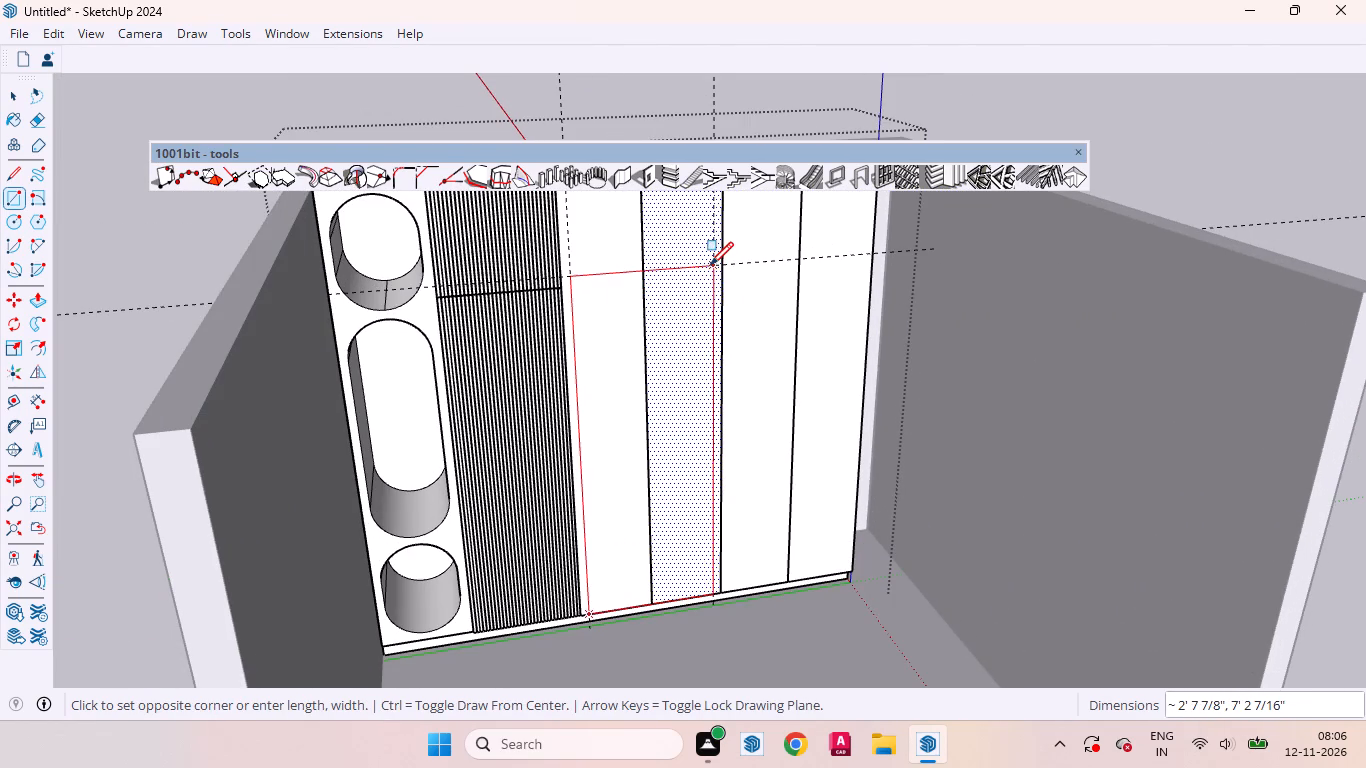
click(711, 265)
key(space)
click(603, 337)
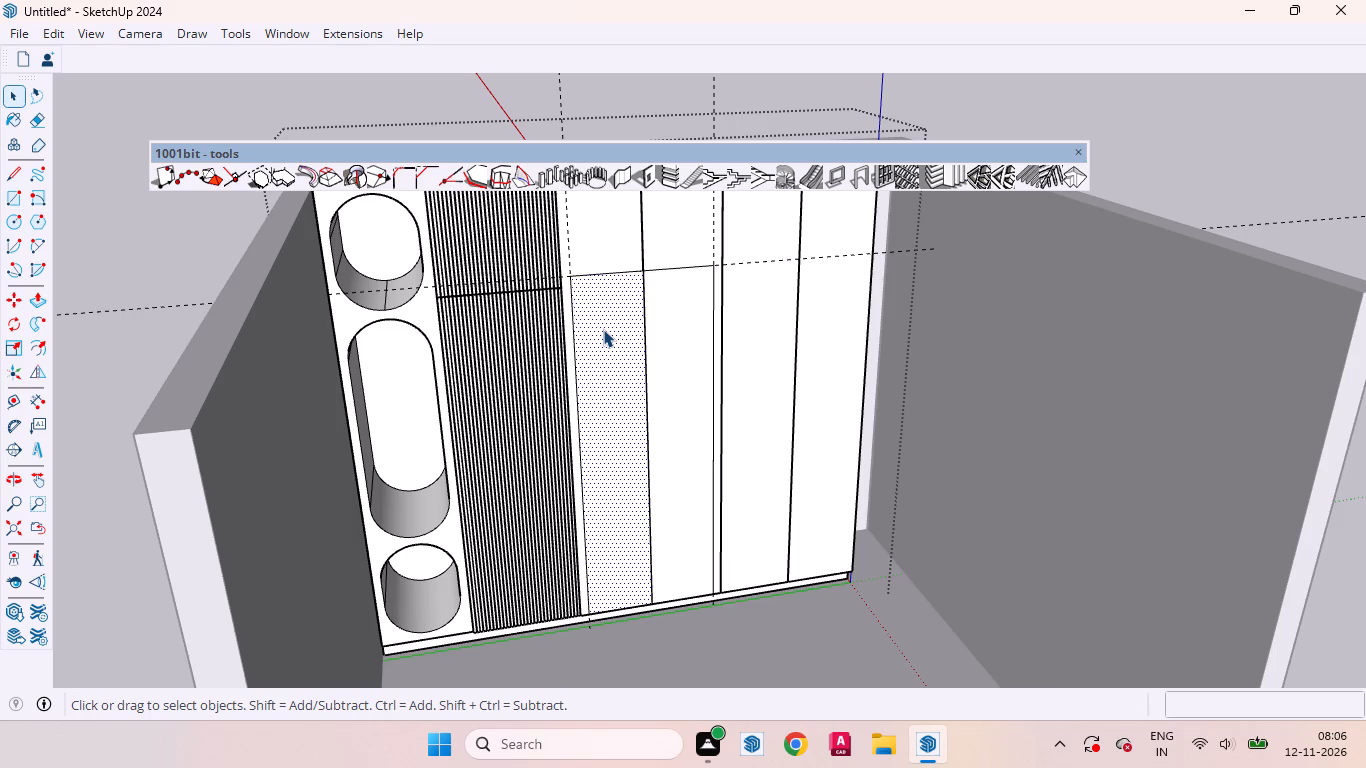
Place a horizontal guide 9 11/16" above the top edge of the rectangle on the two plain doors.
scroll(587, 261, up, 3)
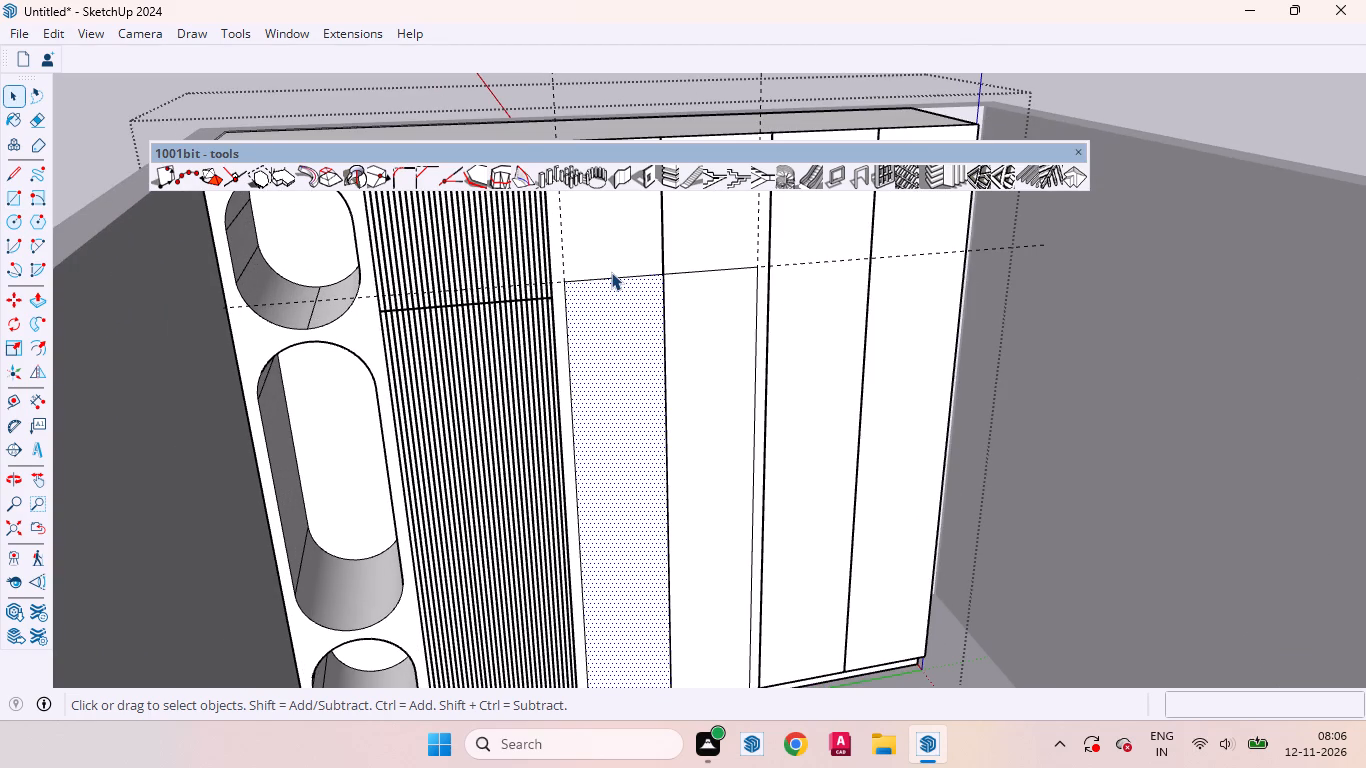
key(t)
click(695, 266)
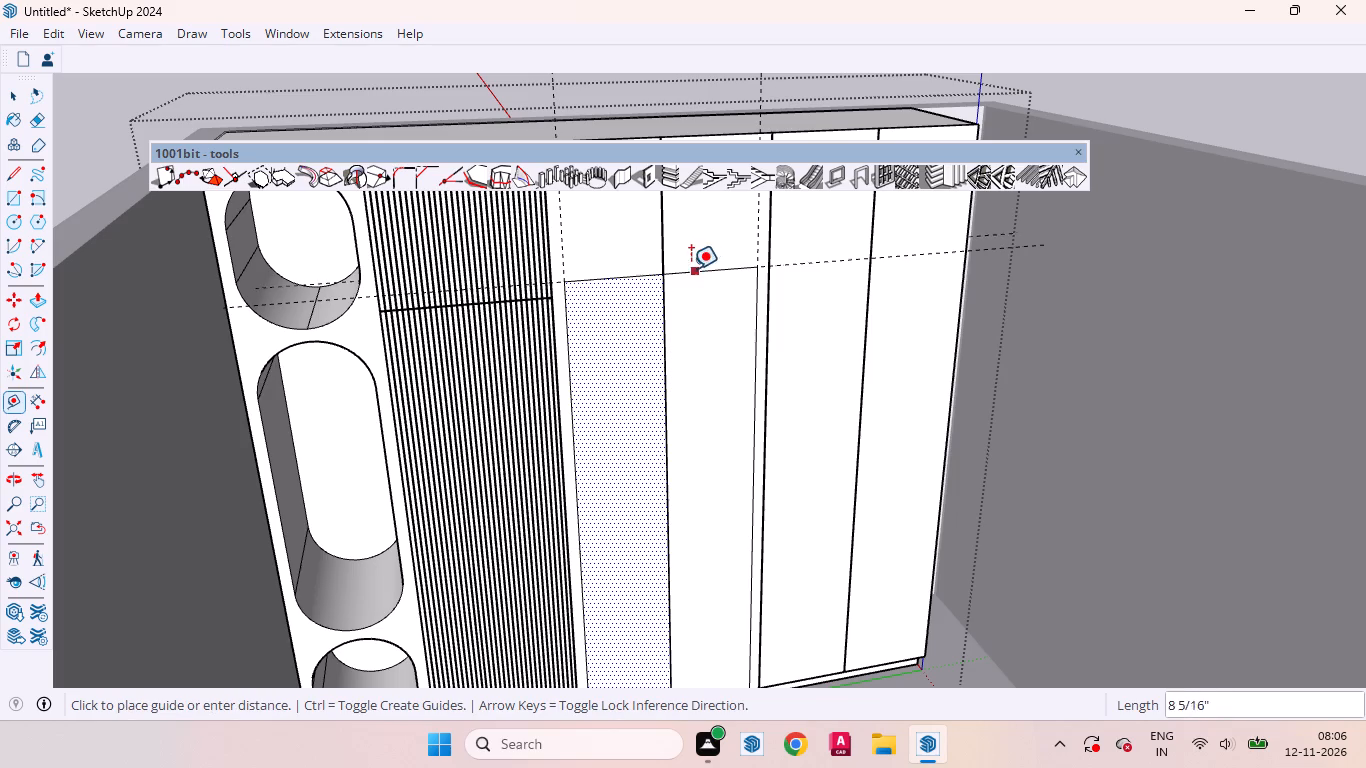
scroll(690, 296, down, 3)
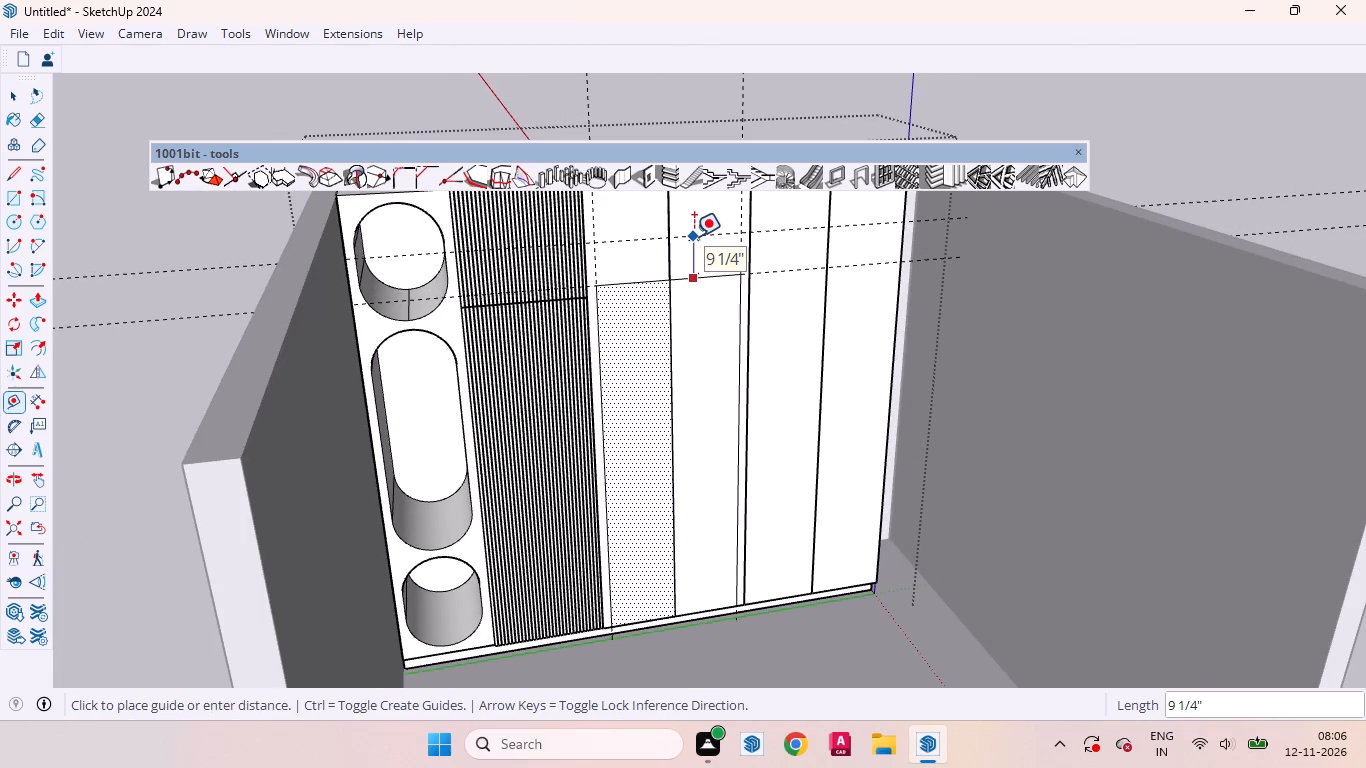
click(694, 234)
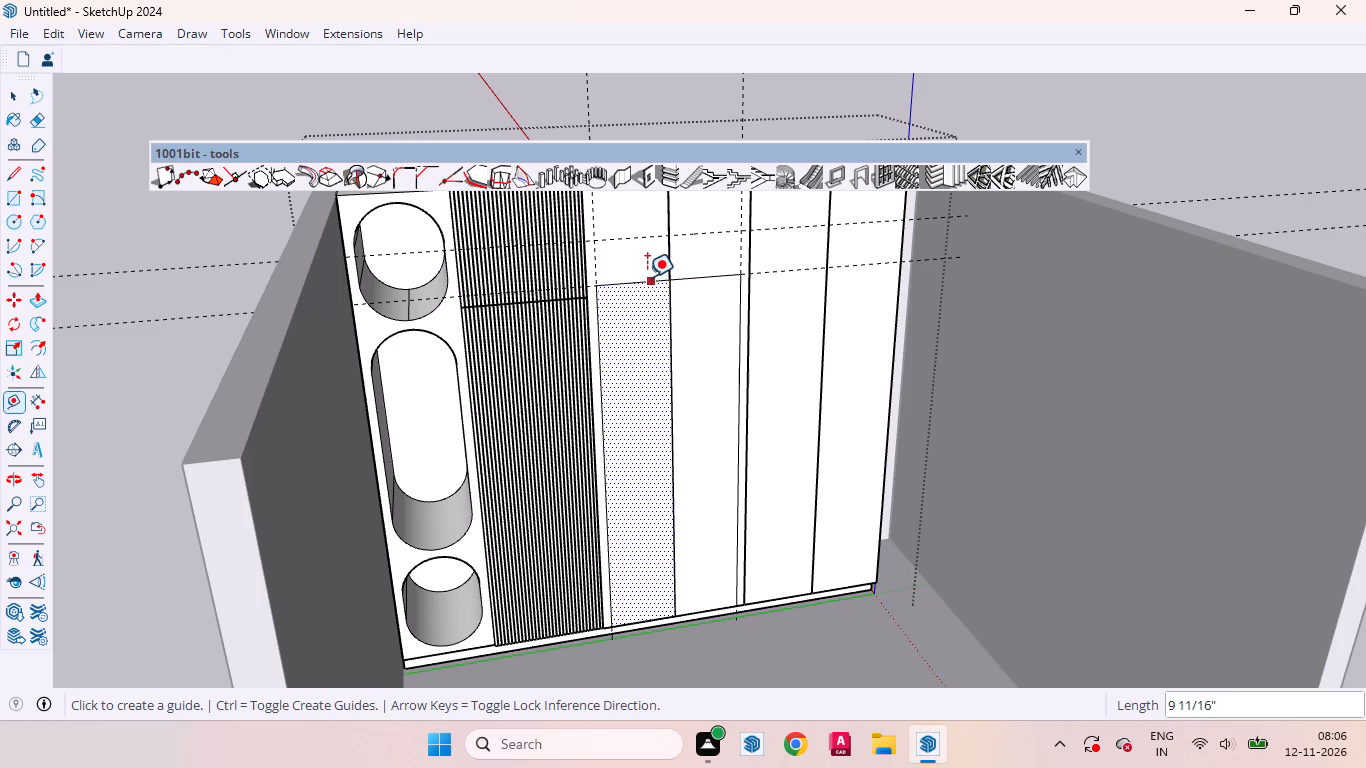
key(space)
Draw a 9 11/16" high rectangle directly above the first one, spanning the two vertical guides up to the new horizontal guide.
click(641, 260)
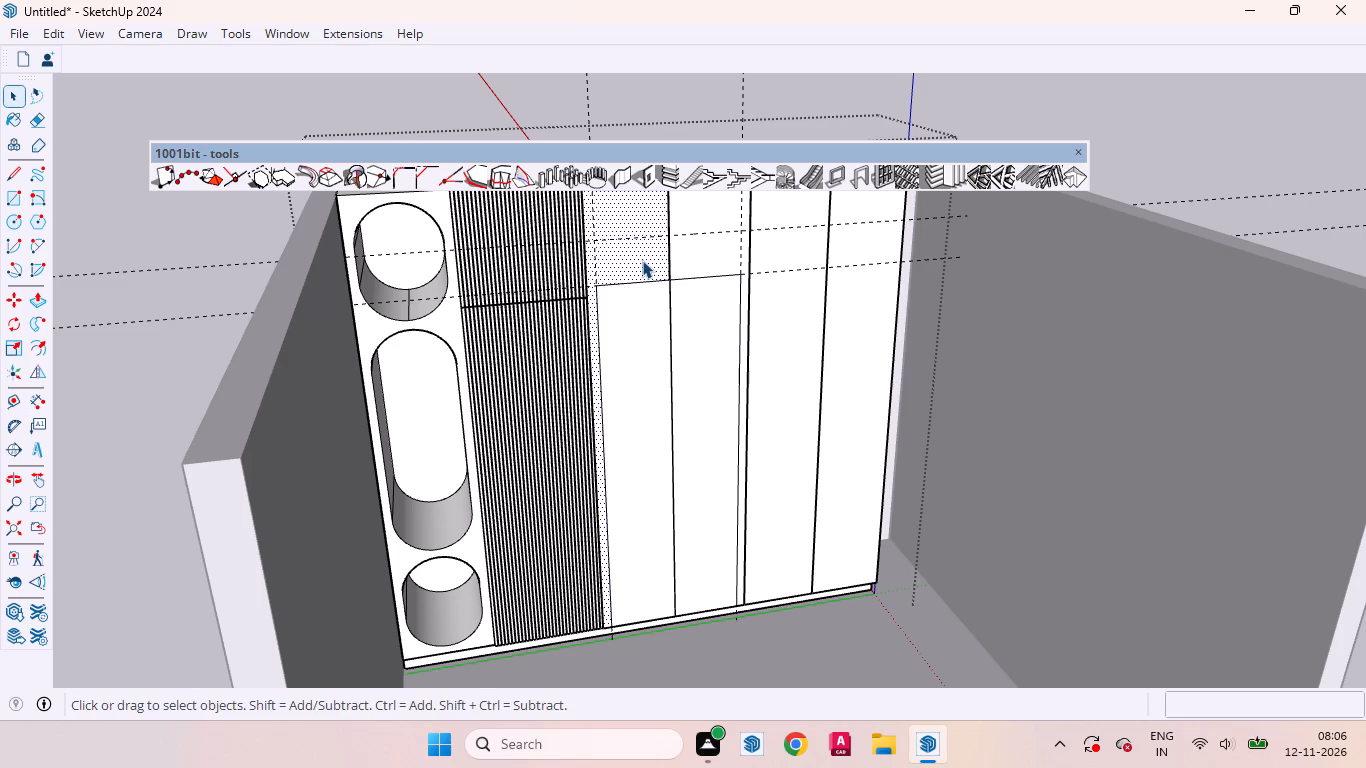
key(r)
click(604, 281)
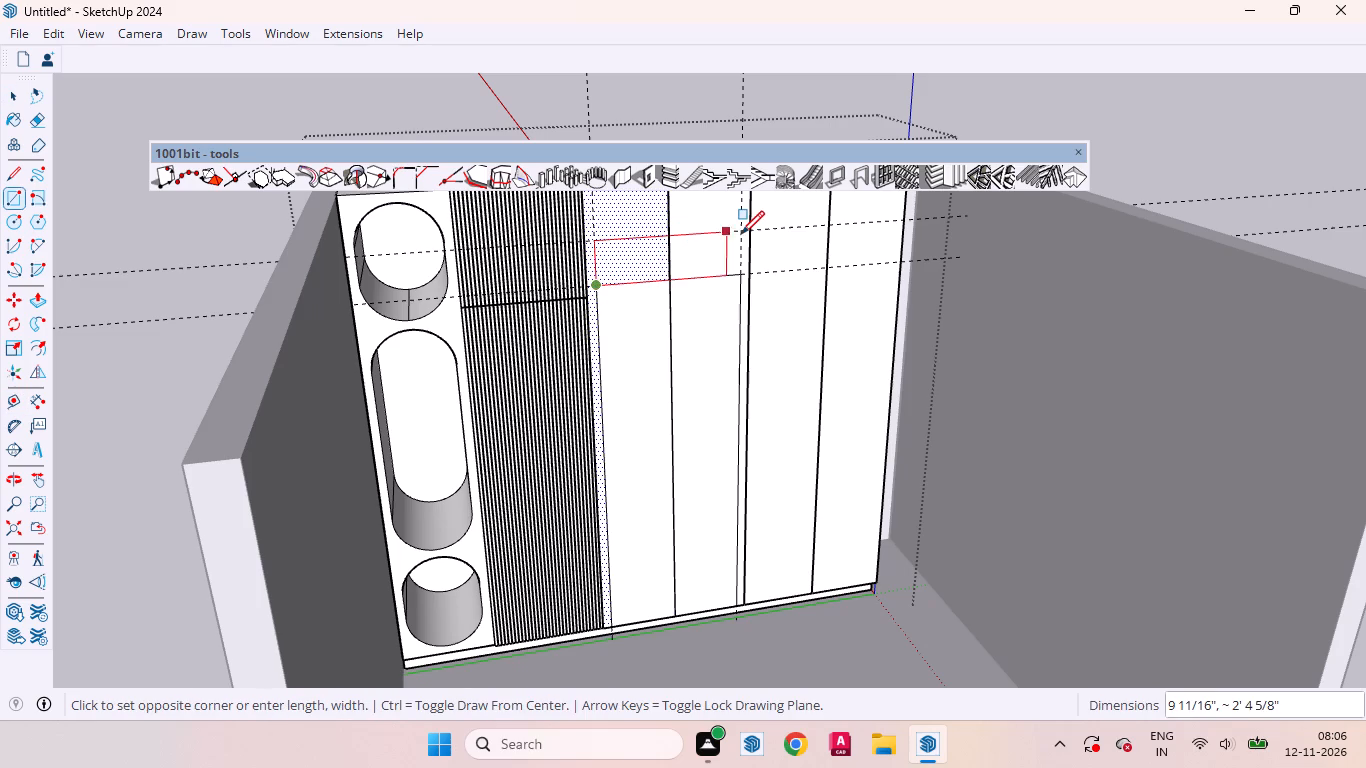
click(741, 234)
key(space)
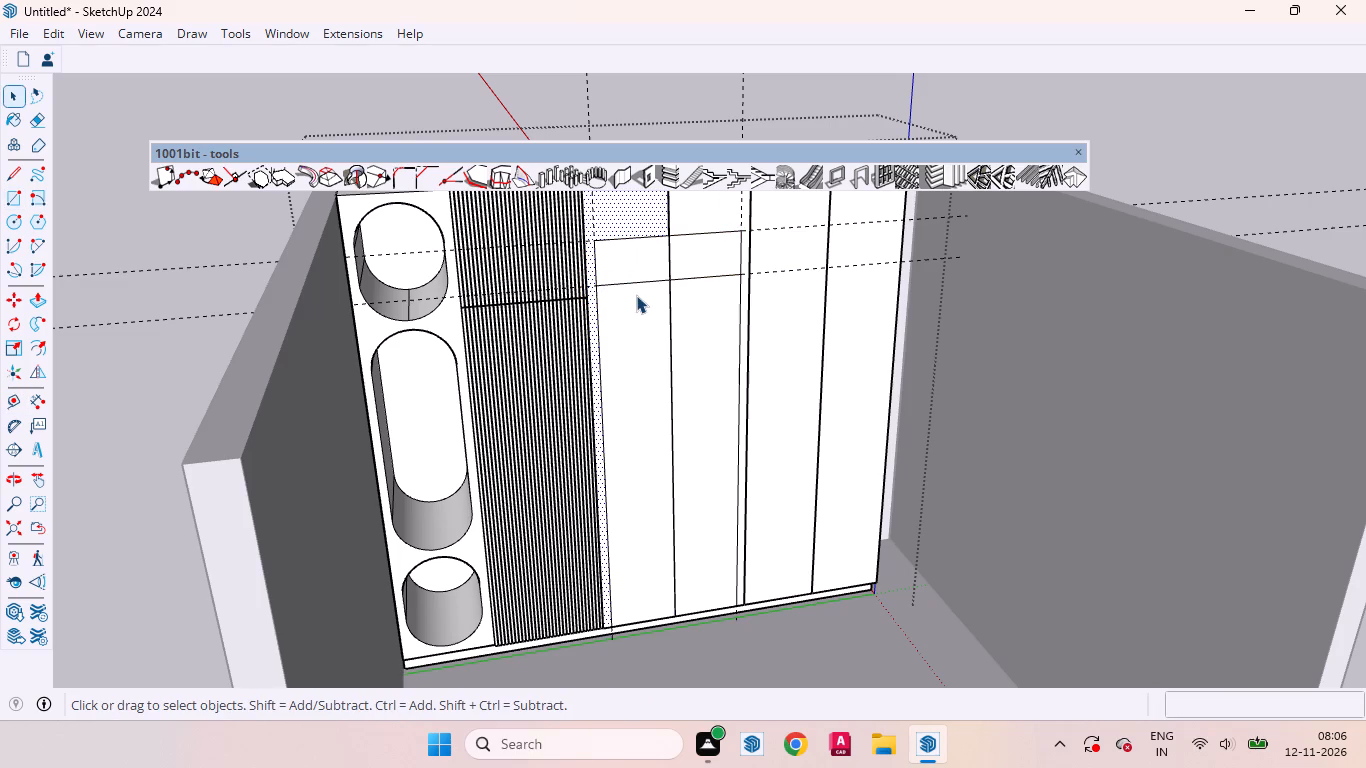
Round both top corners of the upper rectangle with 100-sided tangent arcs, each with a chord of about 11 1/4".
key(a)
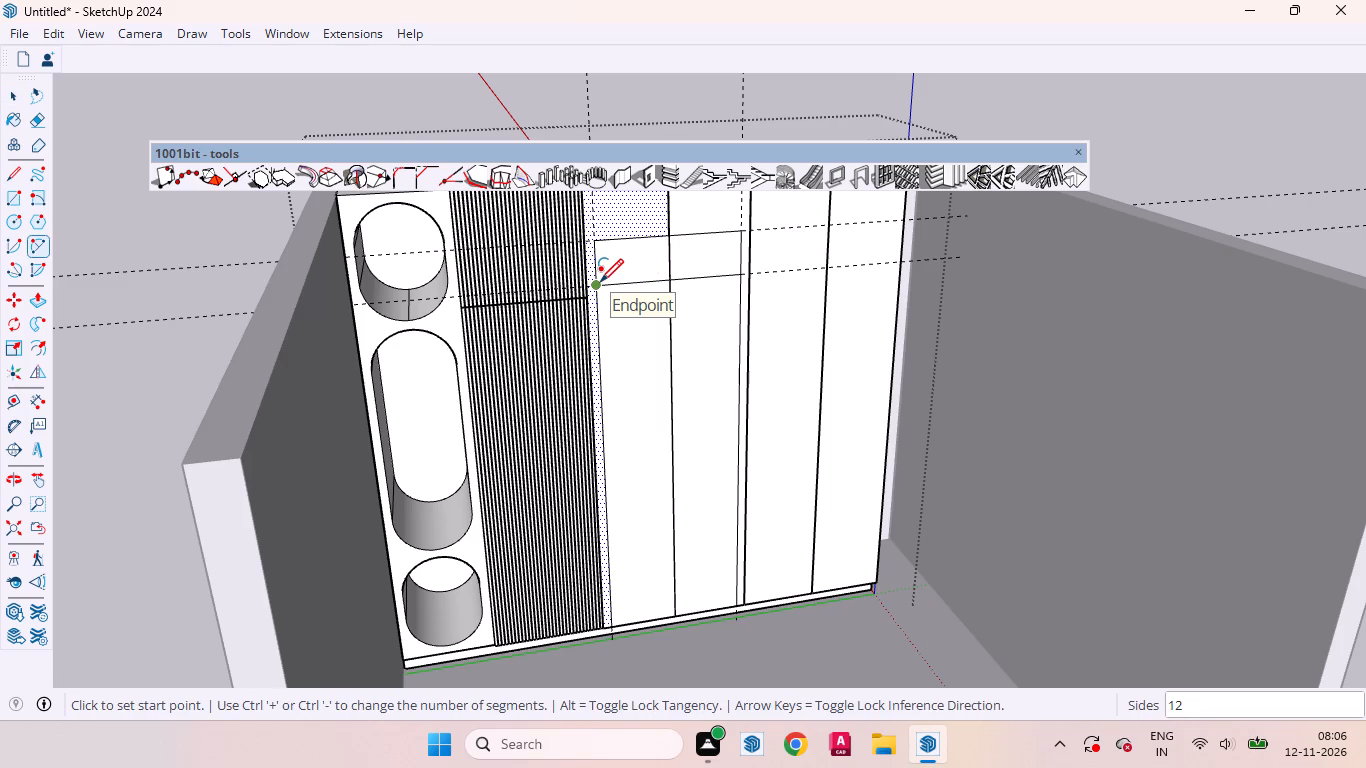
text(100)
key(Return)
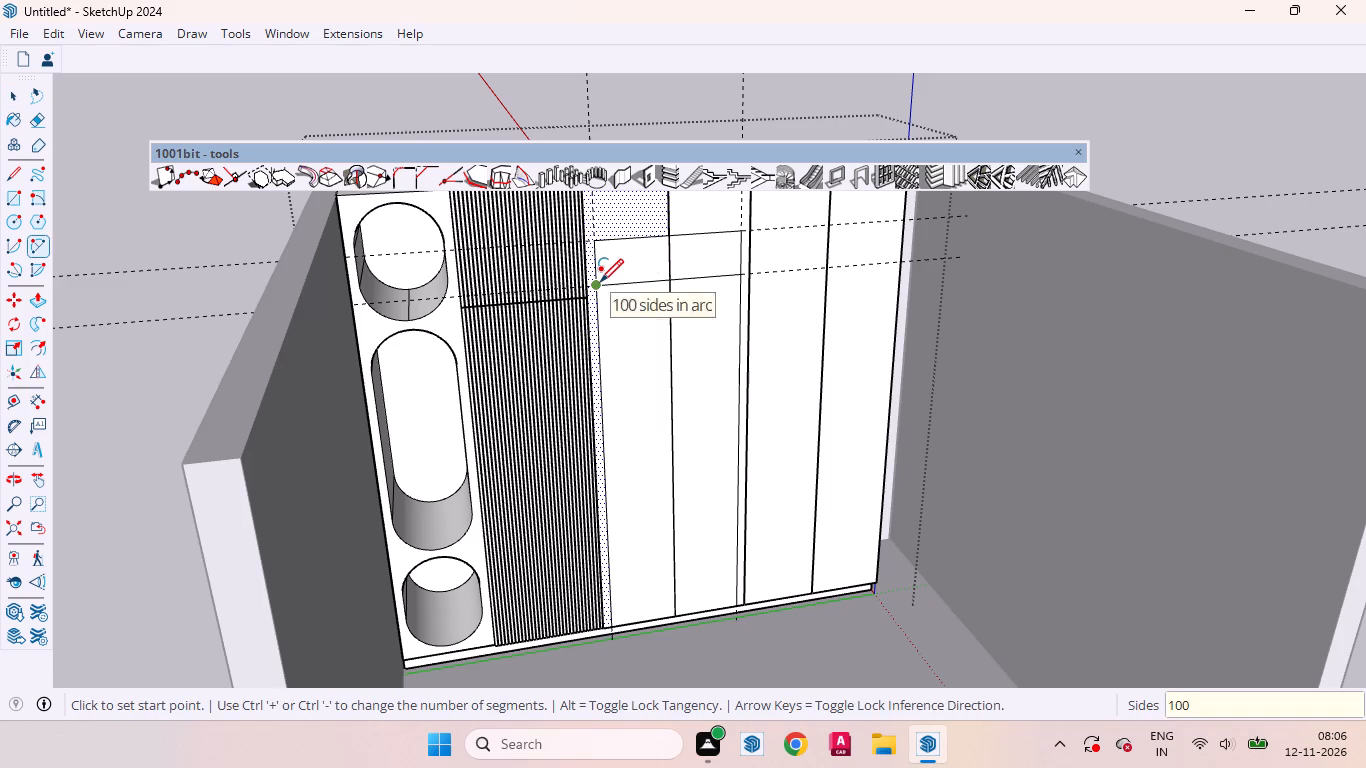
click(597, 280)
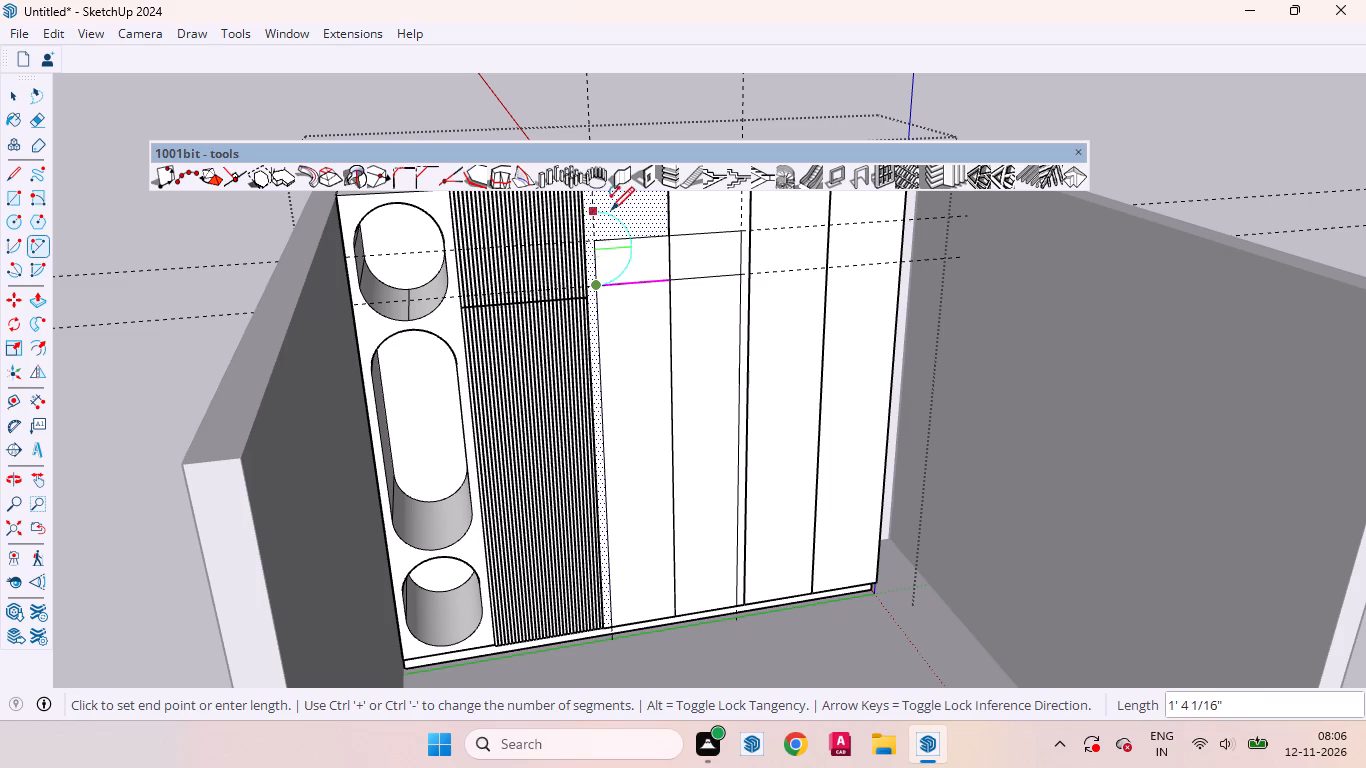
key(space)
scroll(658, 247, up, 4)
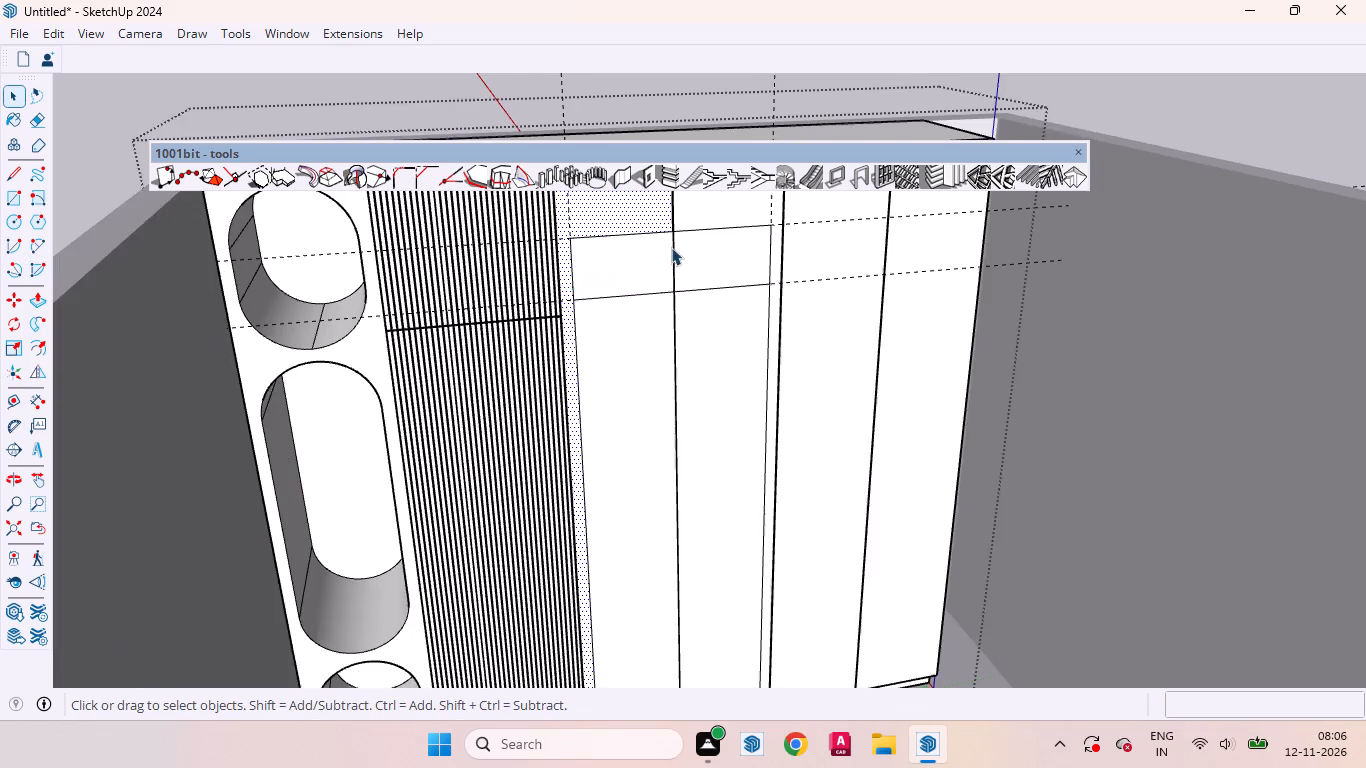
click(625, 301)
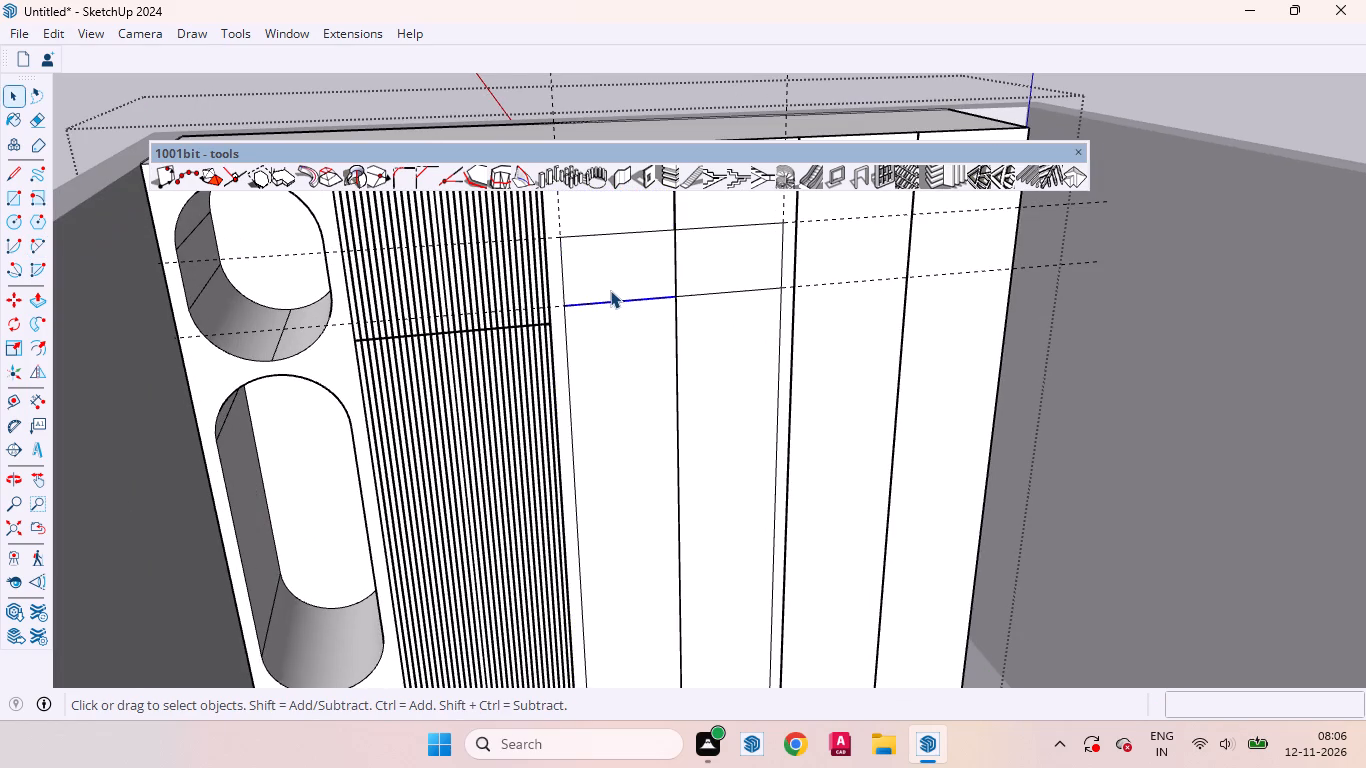
key(a)
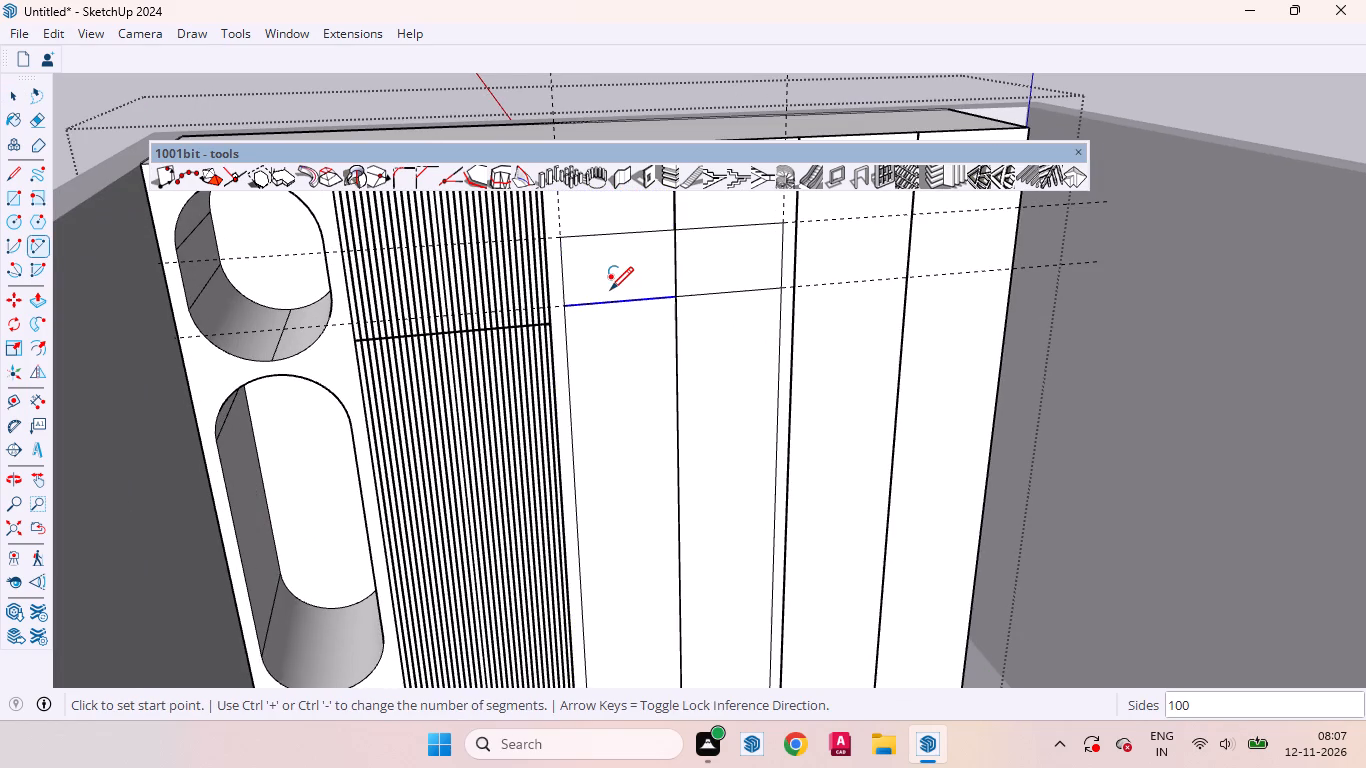
click(735, 226)
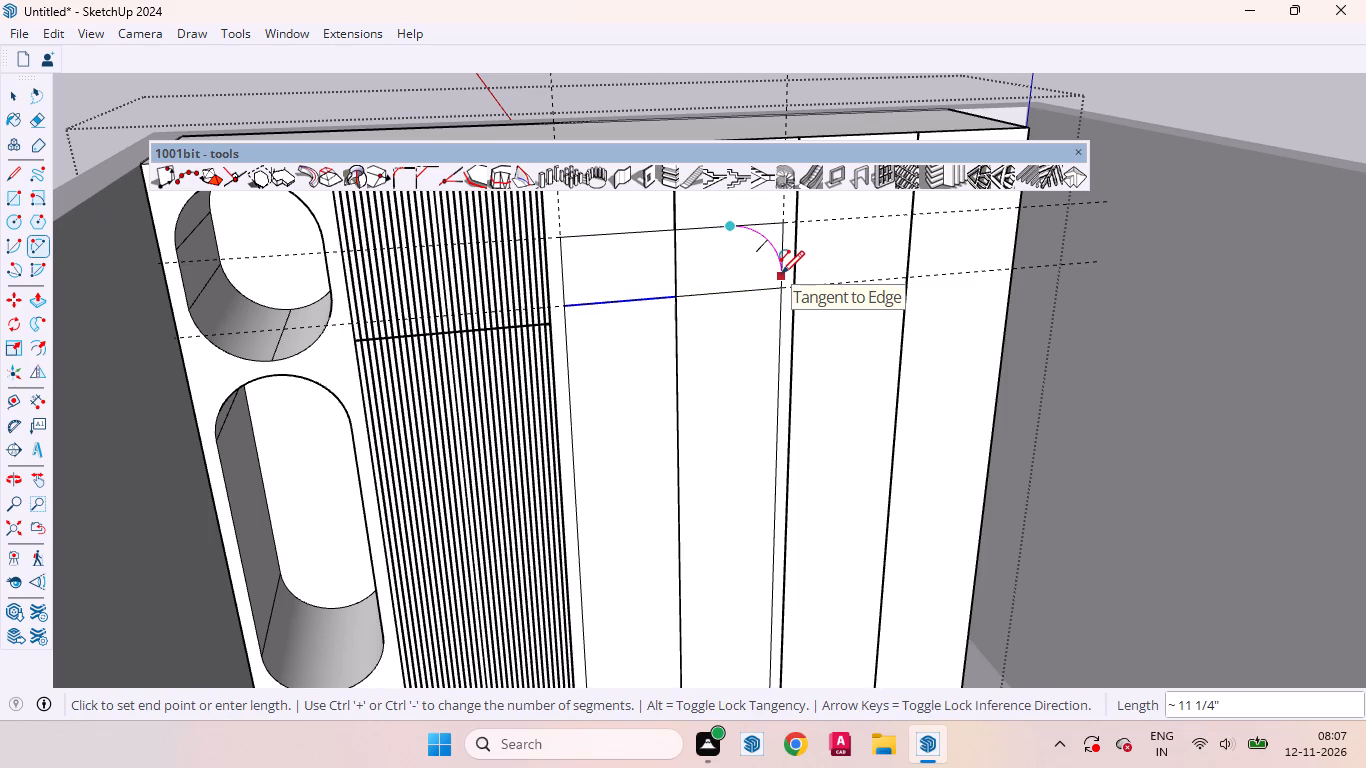
click(781, 274)
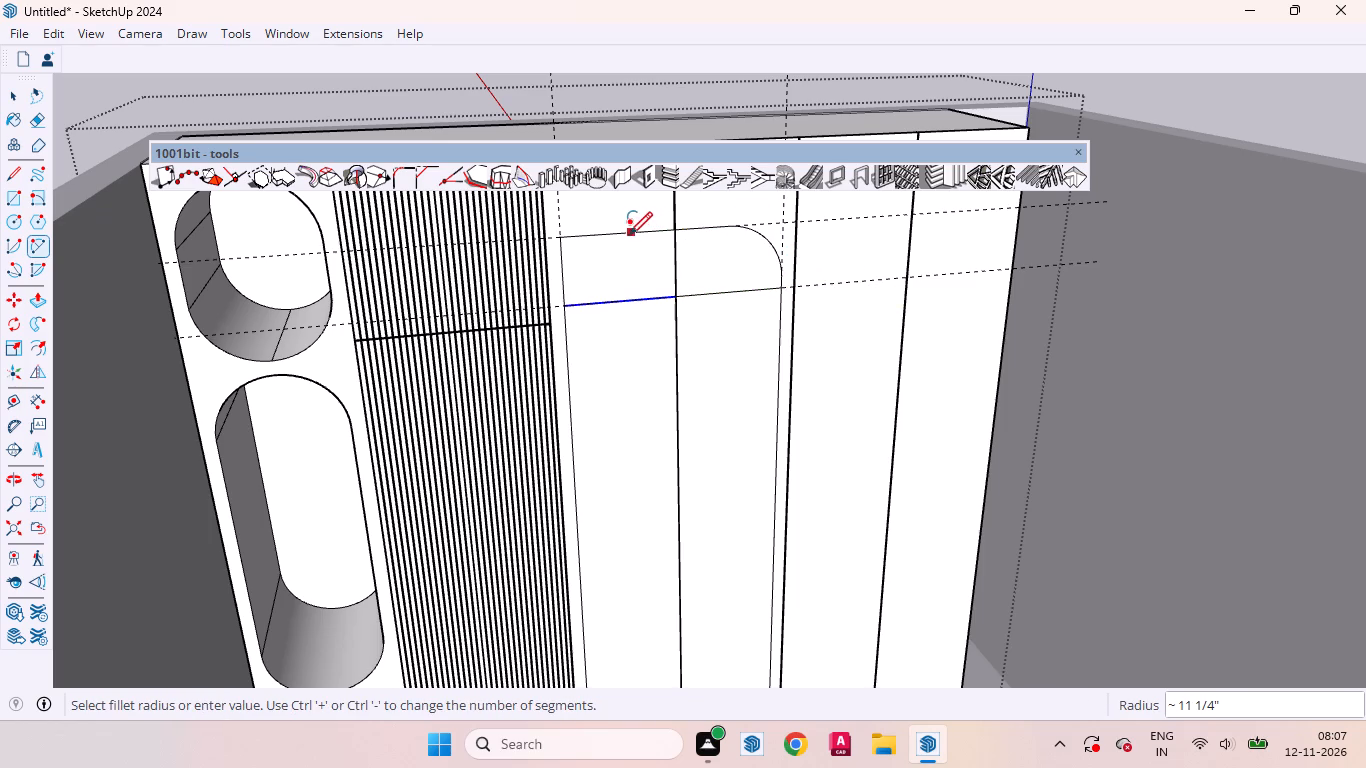
click(618, 233)
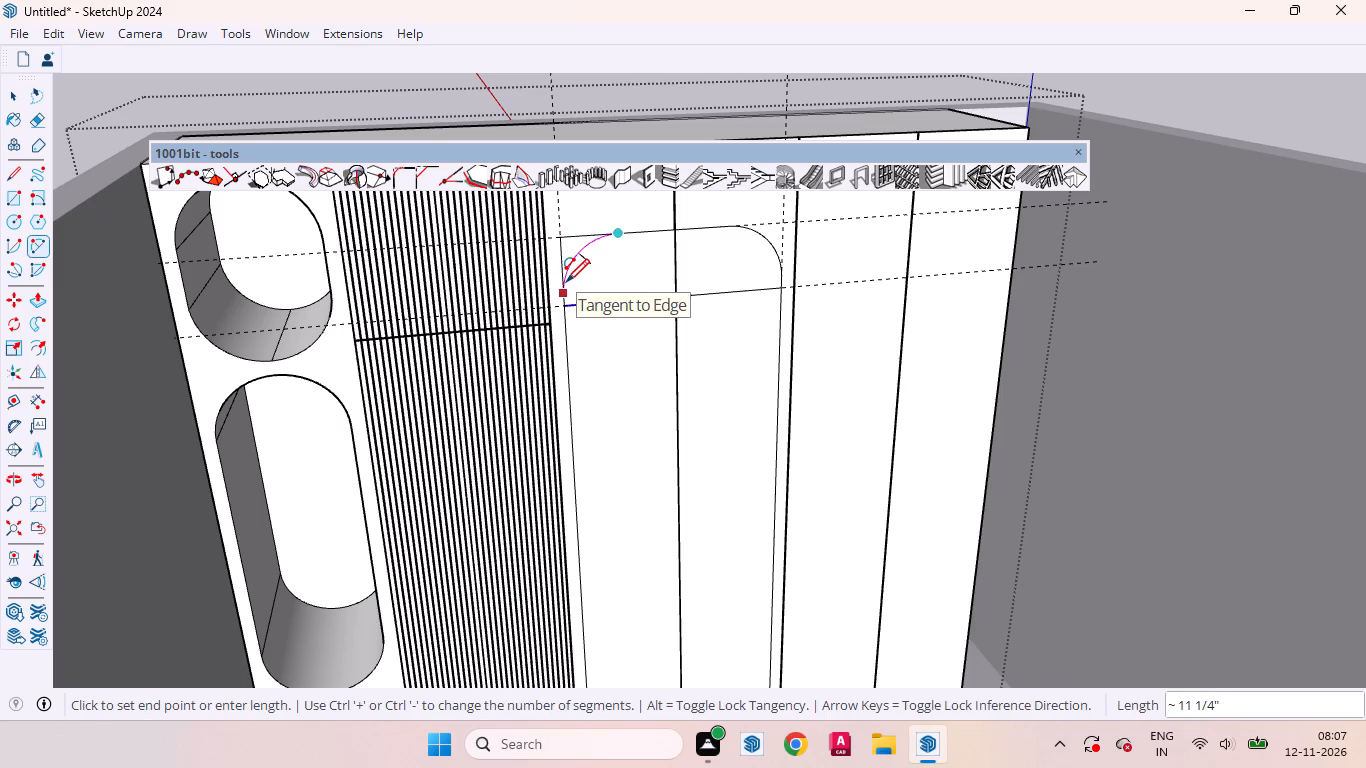
double_click(566, 282)
key(space)
click(635, 275)
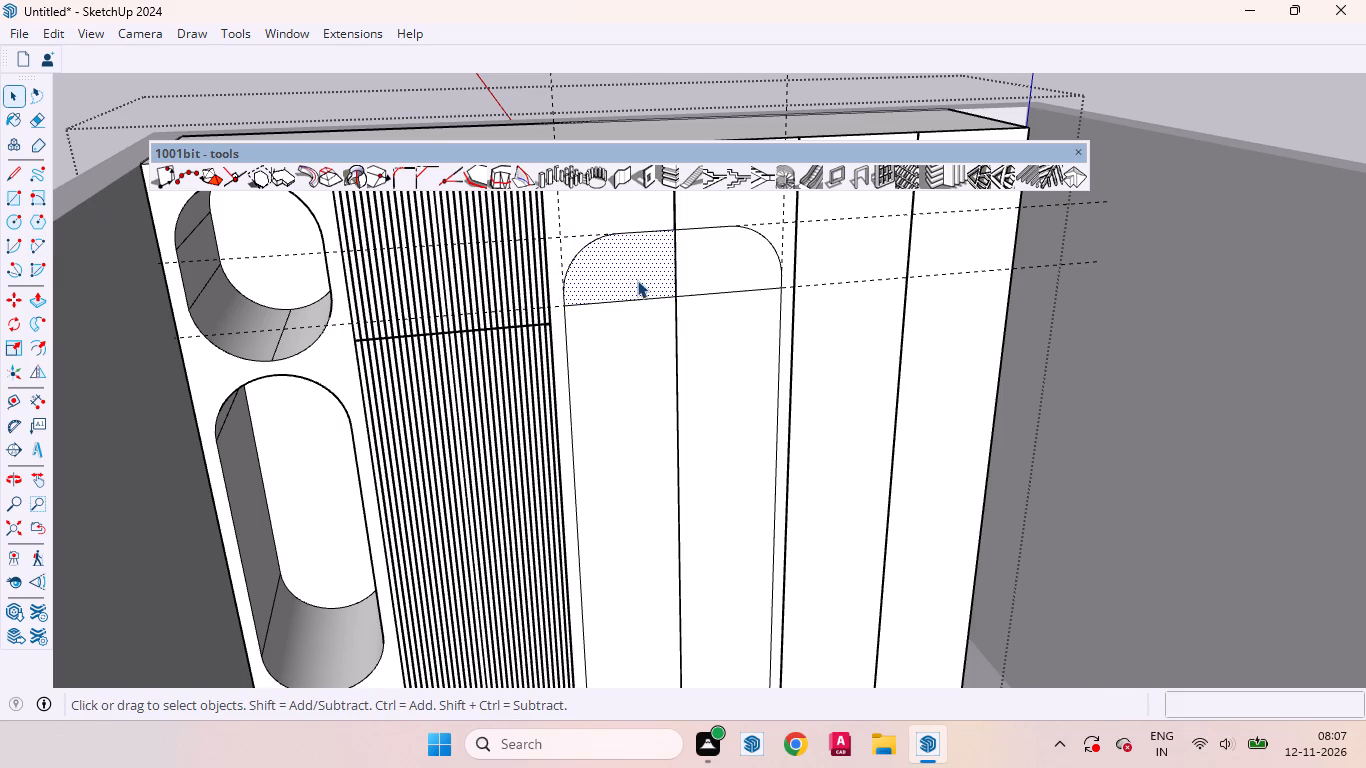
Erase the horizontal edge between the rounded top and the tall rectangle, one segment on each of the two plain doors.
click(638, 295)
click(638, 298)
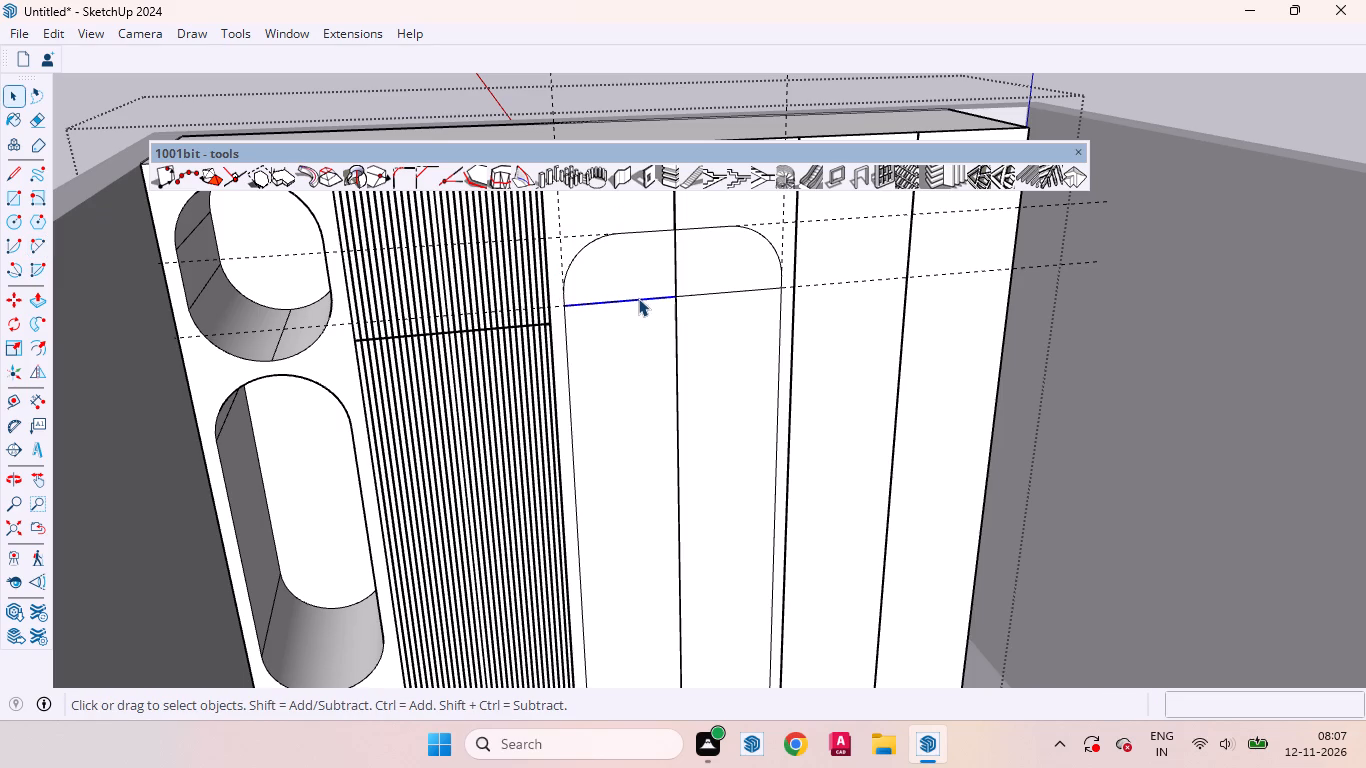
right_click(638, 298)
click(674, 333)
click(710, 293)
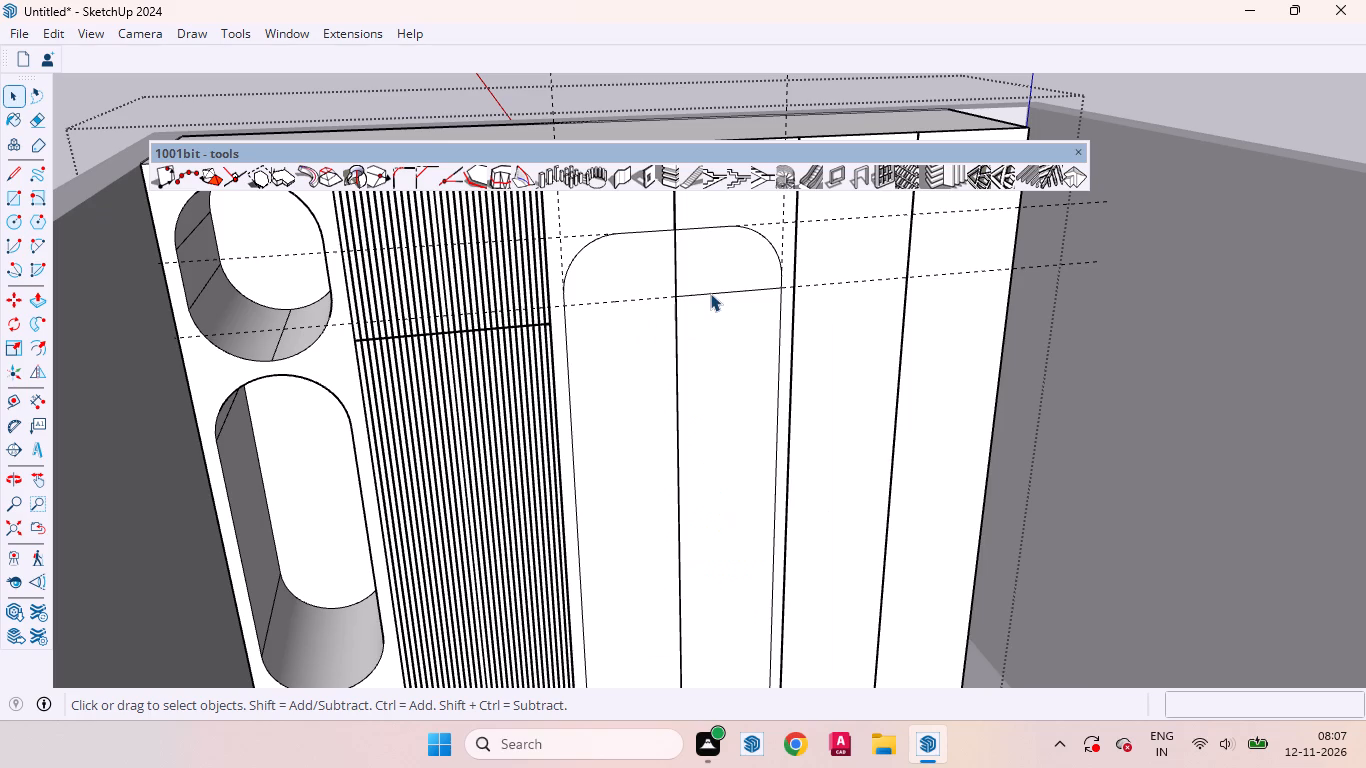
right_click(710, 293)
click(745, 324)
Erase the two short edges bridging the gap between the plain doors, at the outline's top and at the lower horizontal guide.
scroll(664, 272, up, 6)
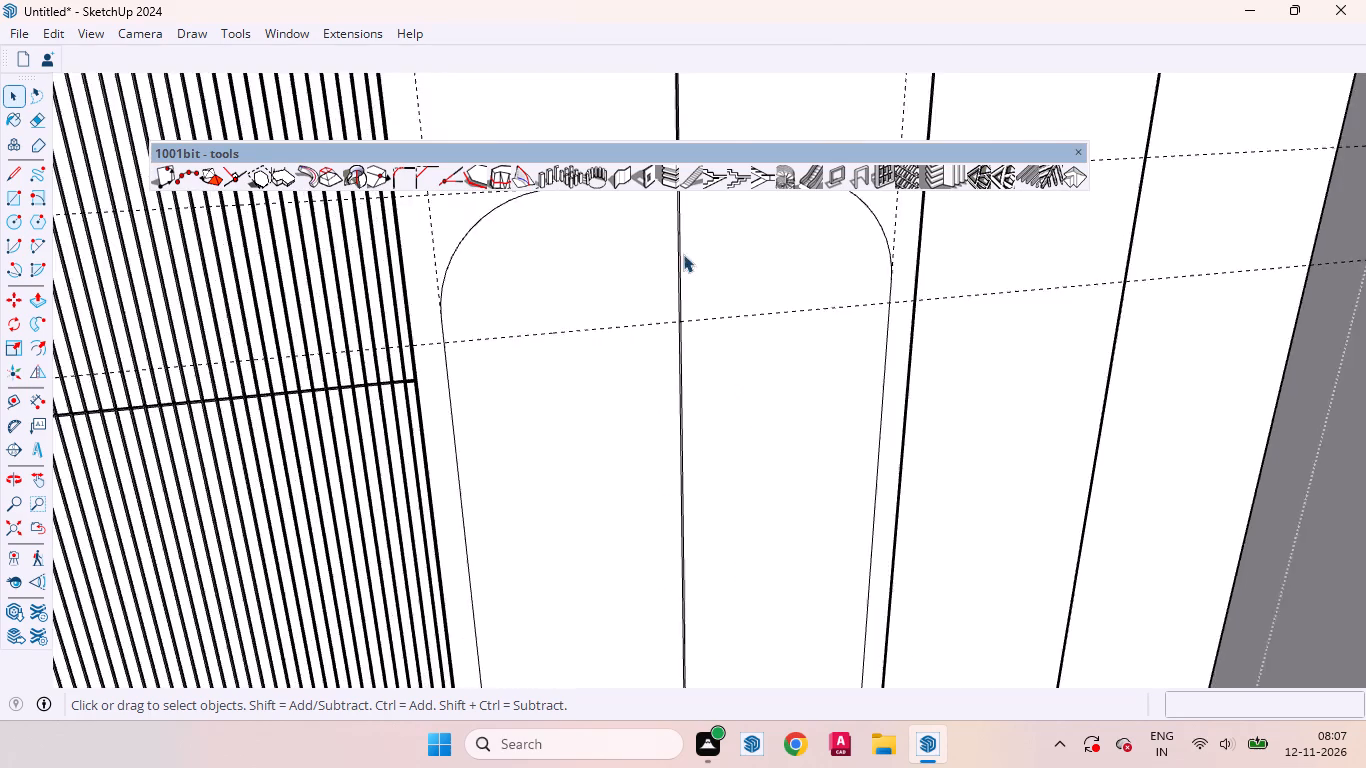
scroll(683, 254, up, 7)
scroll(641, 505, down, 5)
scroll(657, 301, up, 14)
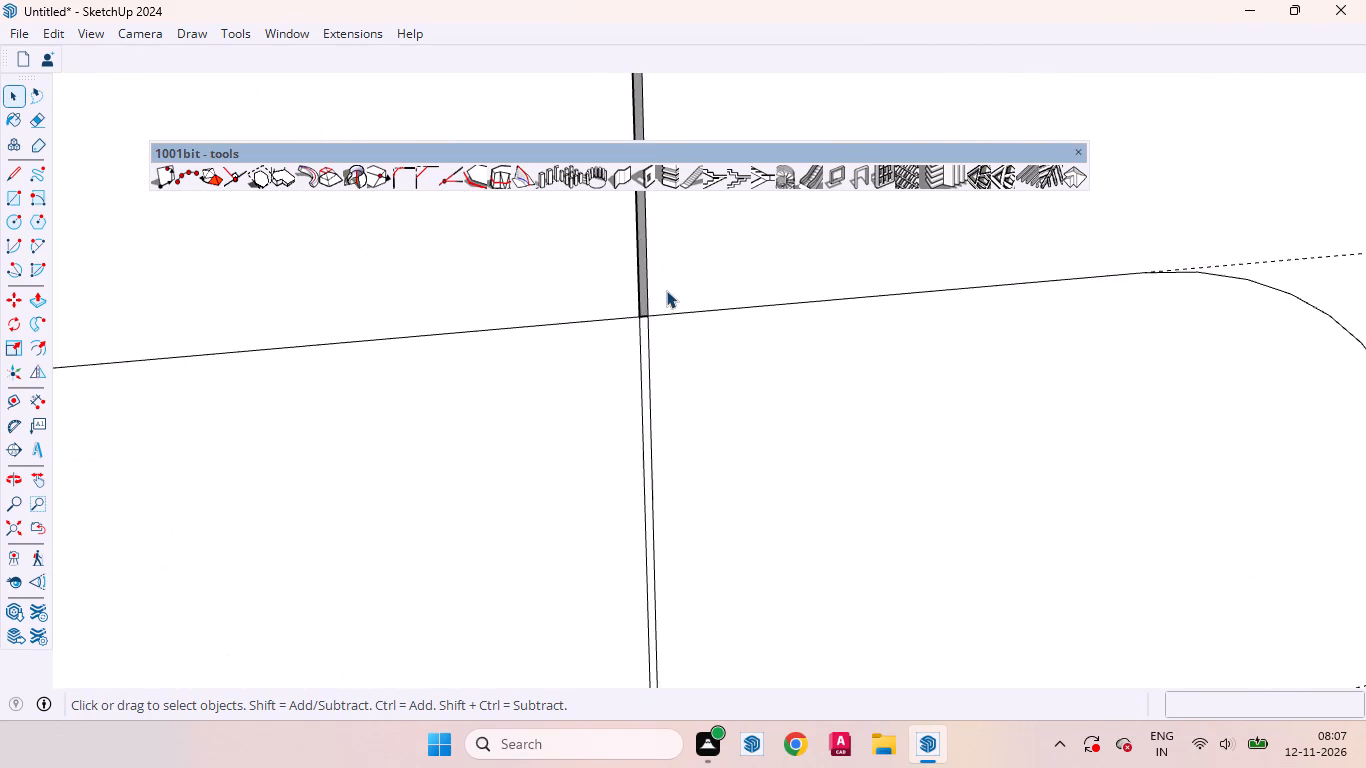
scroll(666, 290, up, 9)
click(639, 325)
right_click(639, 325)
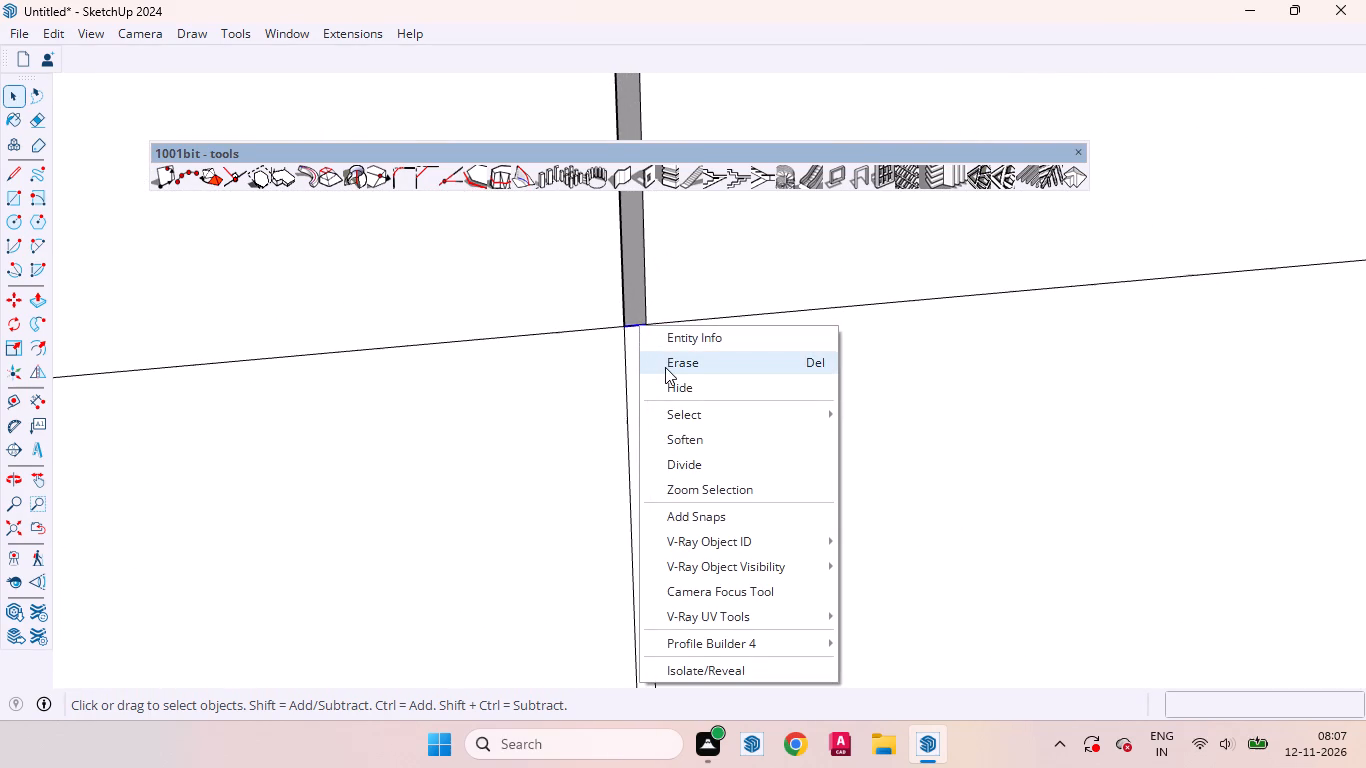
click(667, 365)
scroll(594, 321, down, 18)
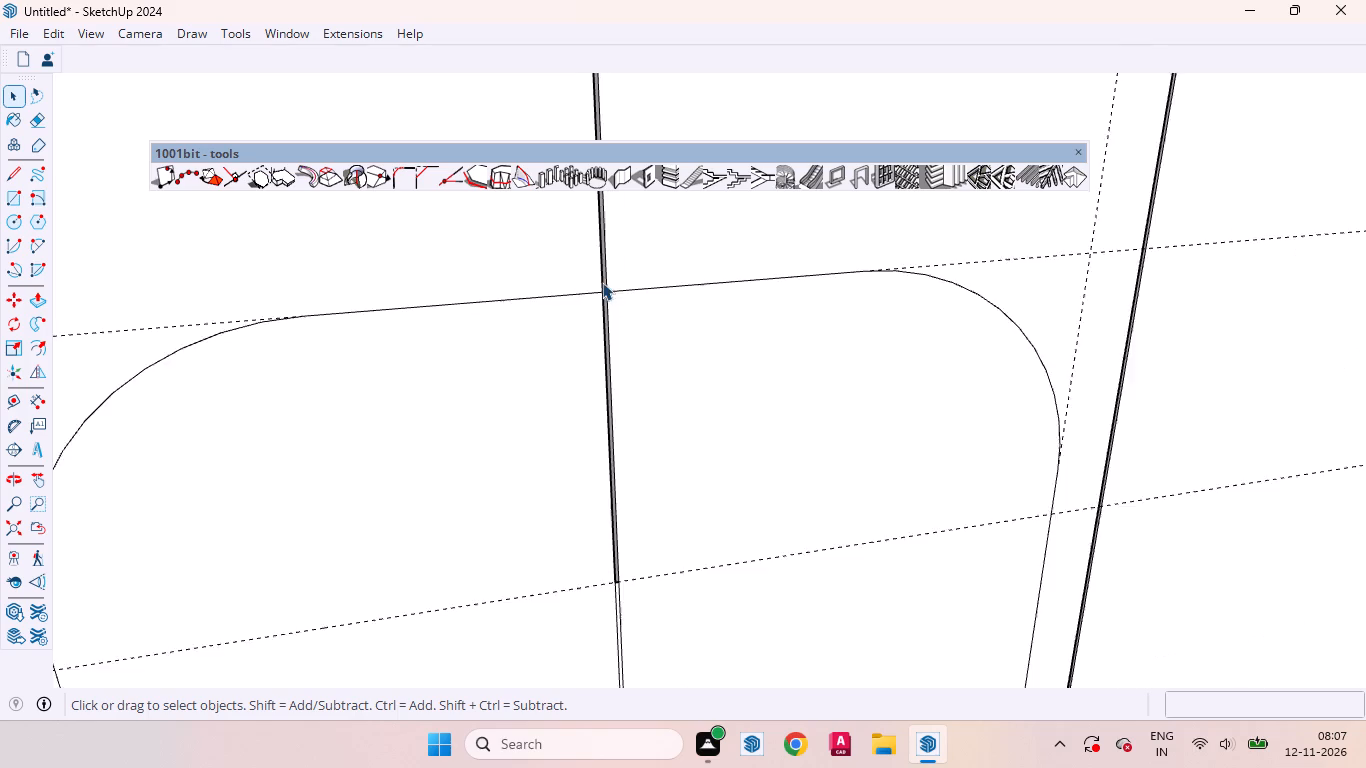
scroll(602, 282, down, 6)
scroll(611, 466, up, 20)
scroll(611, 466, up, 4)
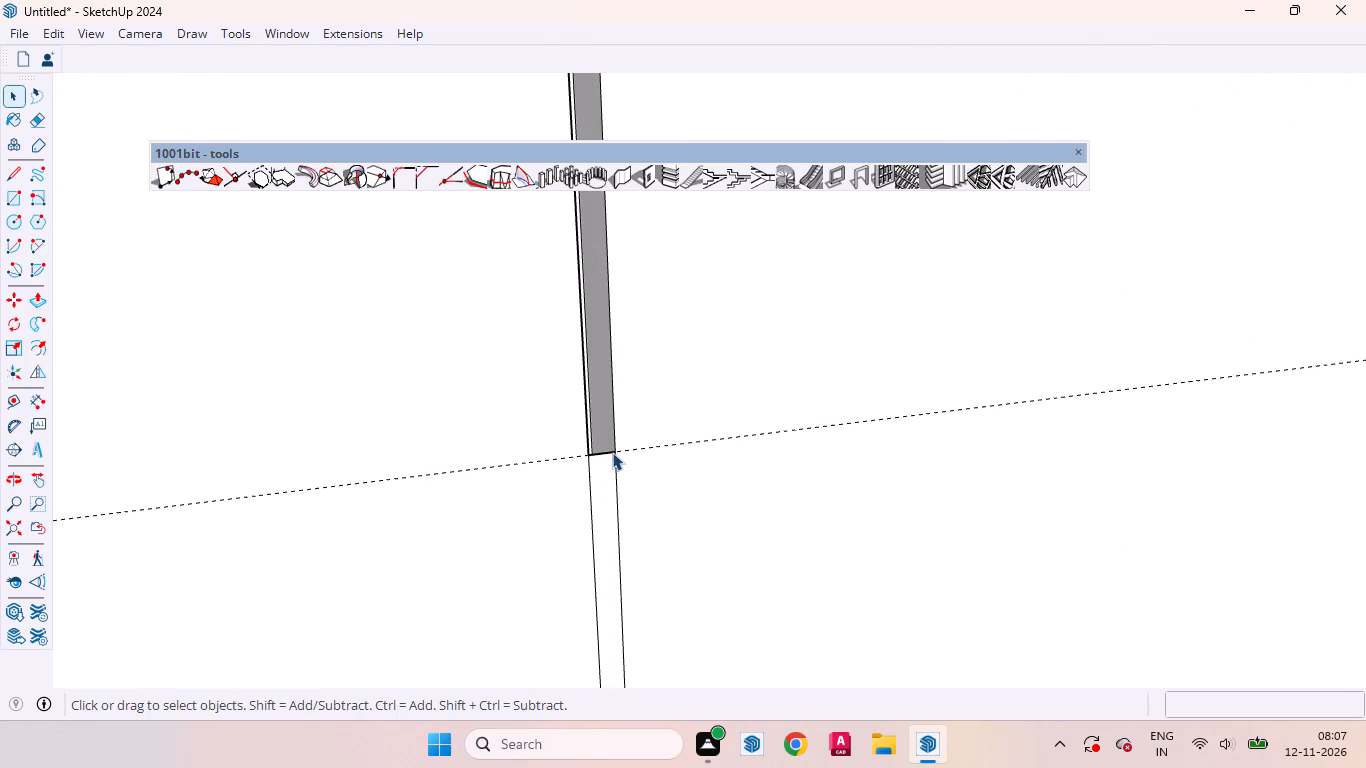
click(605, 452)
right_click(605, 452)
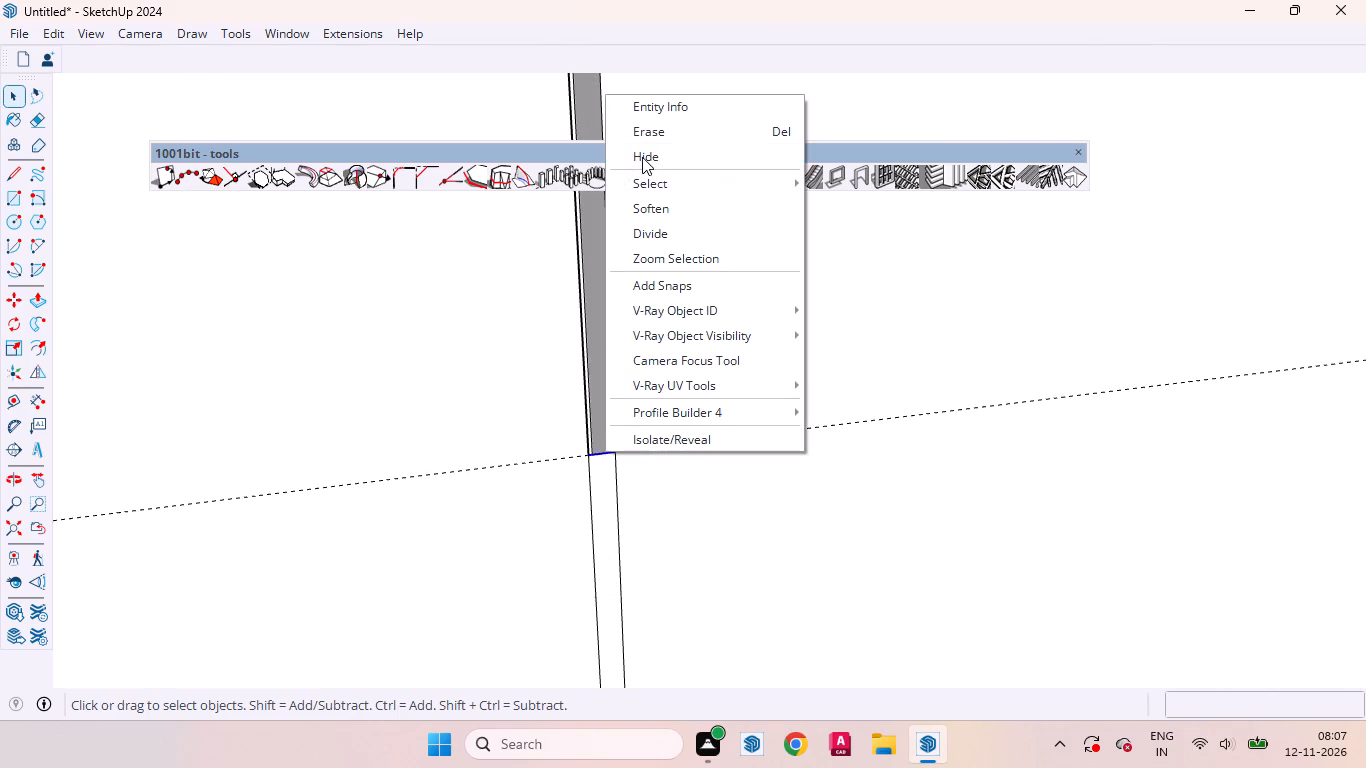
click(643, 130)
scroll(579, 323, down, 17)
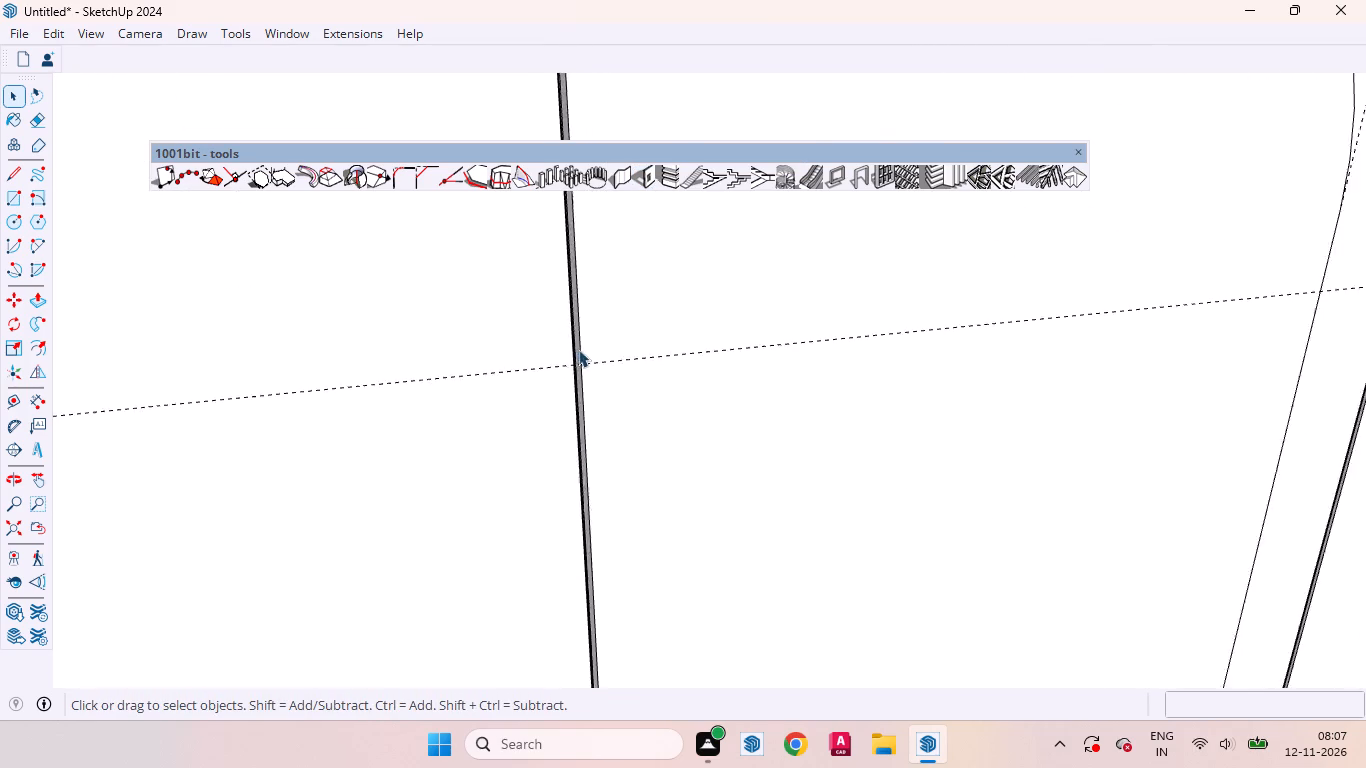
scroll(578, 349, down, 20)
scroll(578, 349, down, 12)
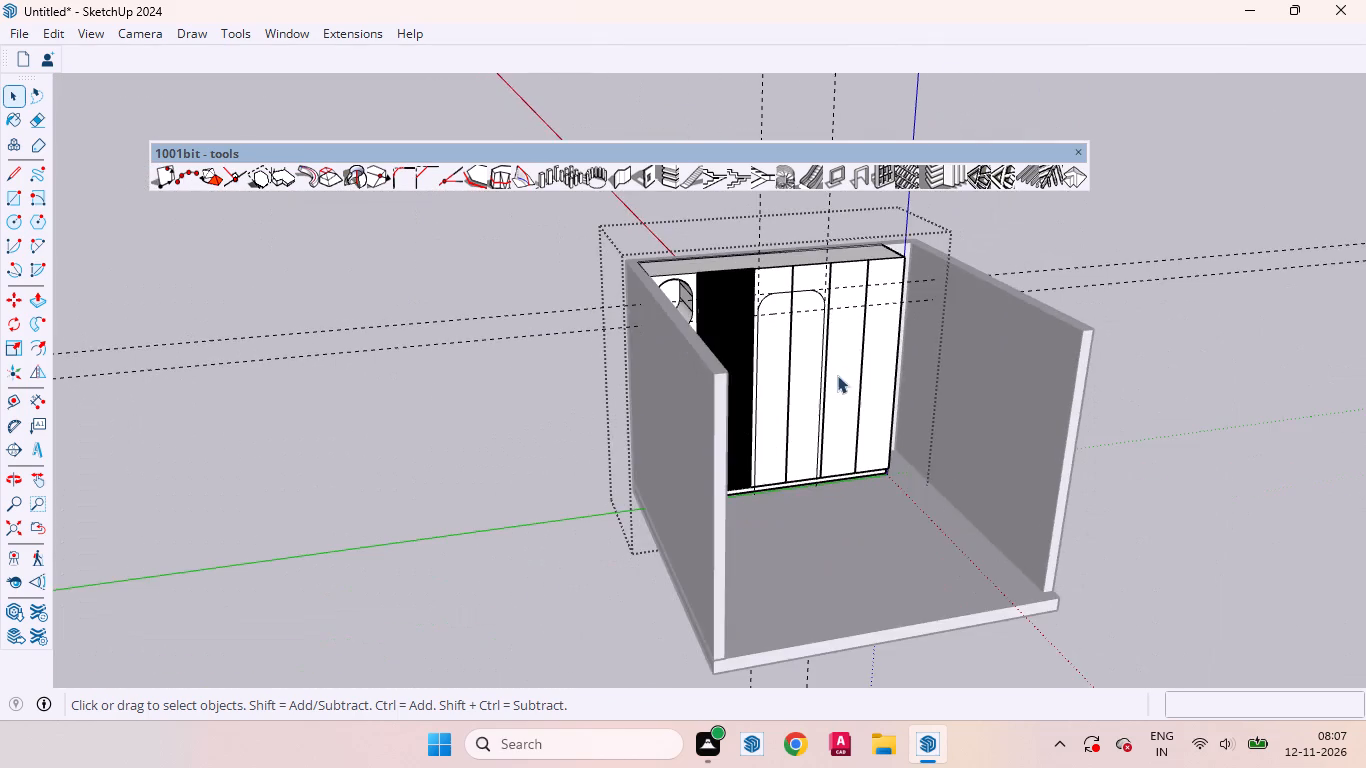
Examine the round-topped panel outline across the two plain doors from above and from the front.
middle_drag(823, 378, 643, 188)
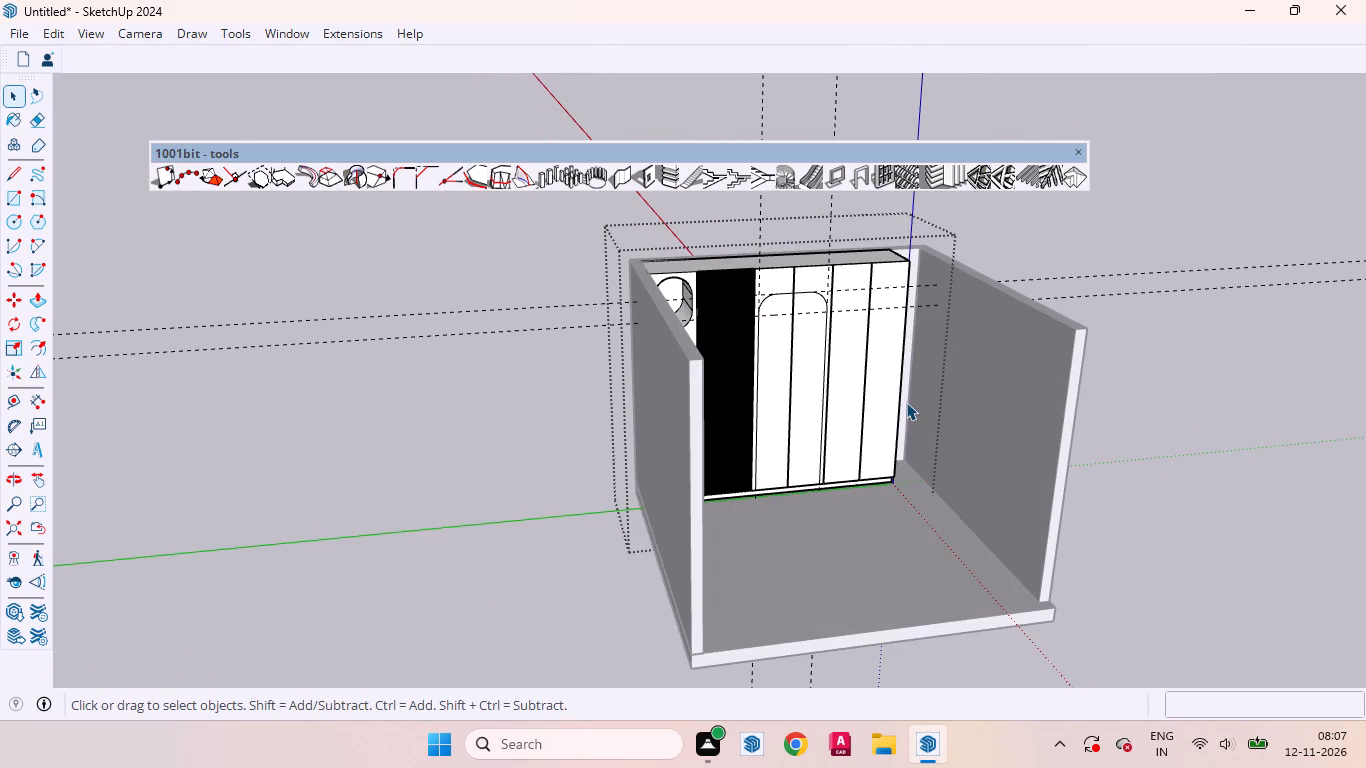
scroll(794, 384, up, 4)
middle_drag(839, 418, 774, 382)
click(767, 382)
click(807, 380)
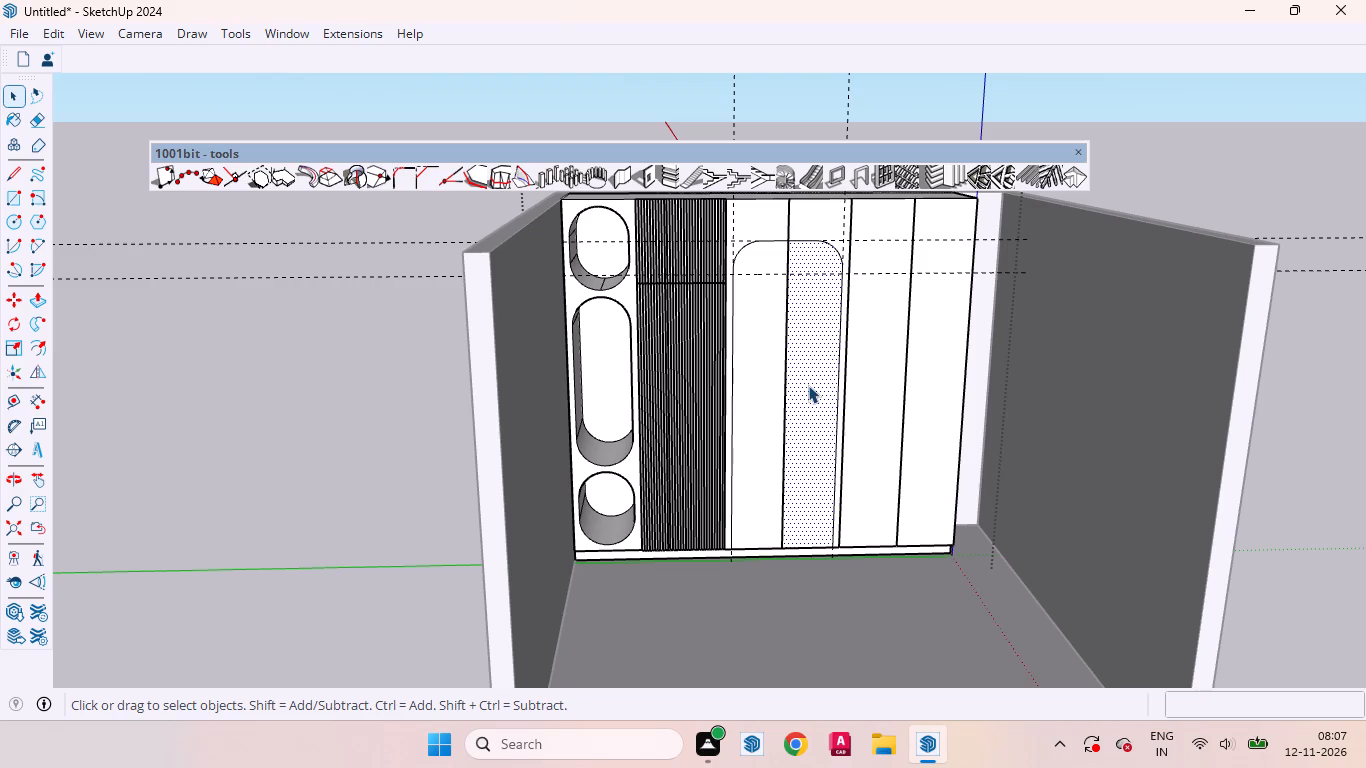
middle_drag(772, 325, 762, 309)
middle_drag(762, 309, 701, 386)
scroll(759, 393, down, 3)
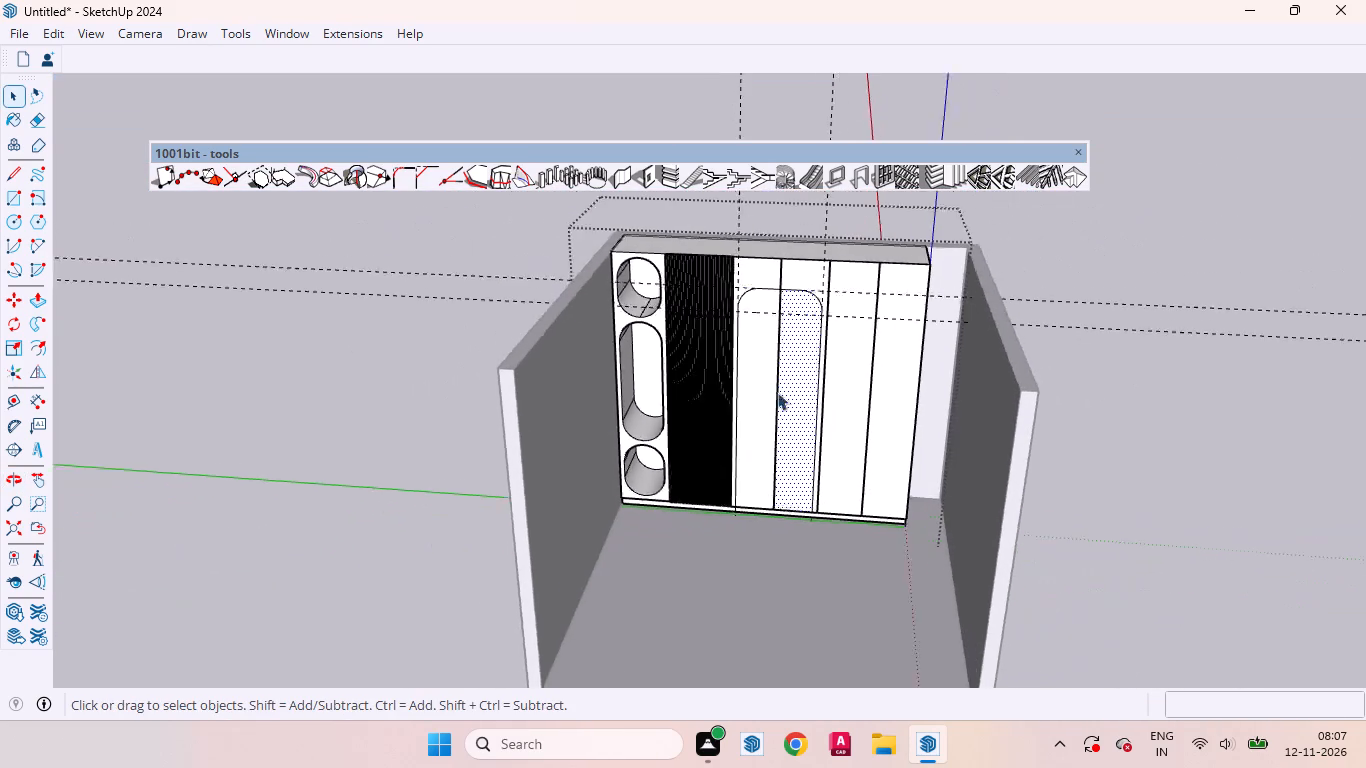
scroll(777, 392, down, 1)
middle_drag(778, 406, 790, 278)
scroll(766, 341, up, 1)
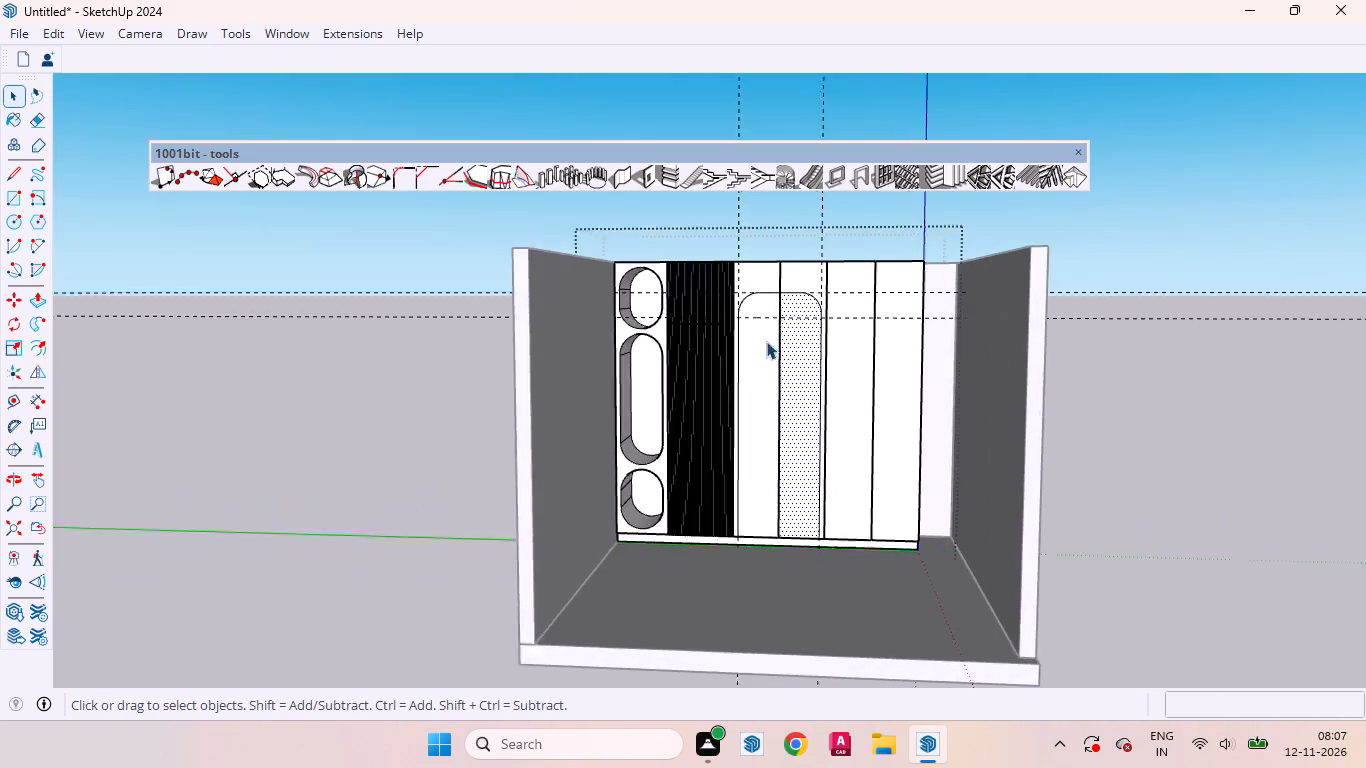
scroll(766, 341, up, 5)
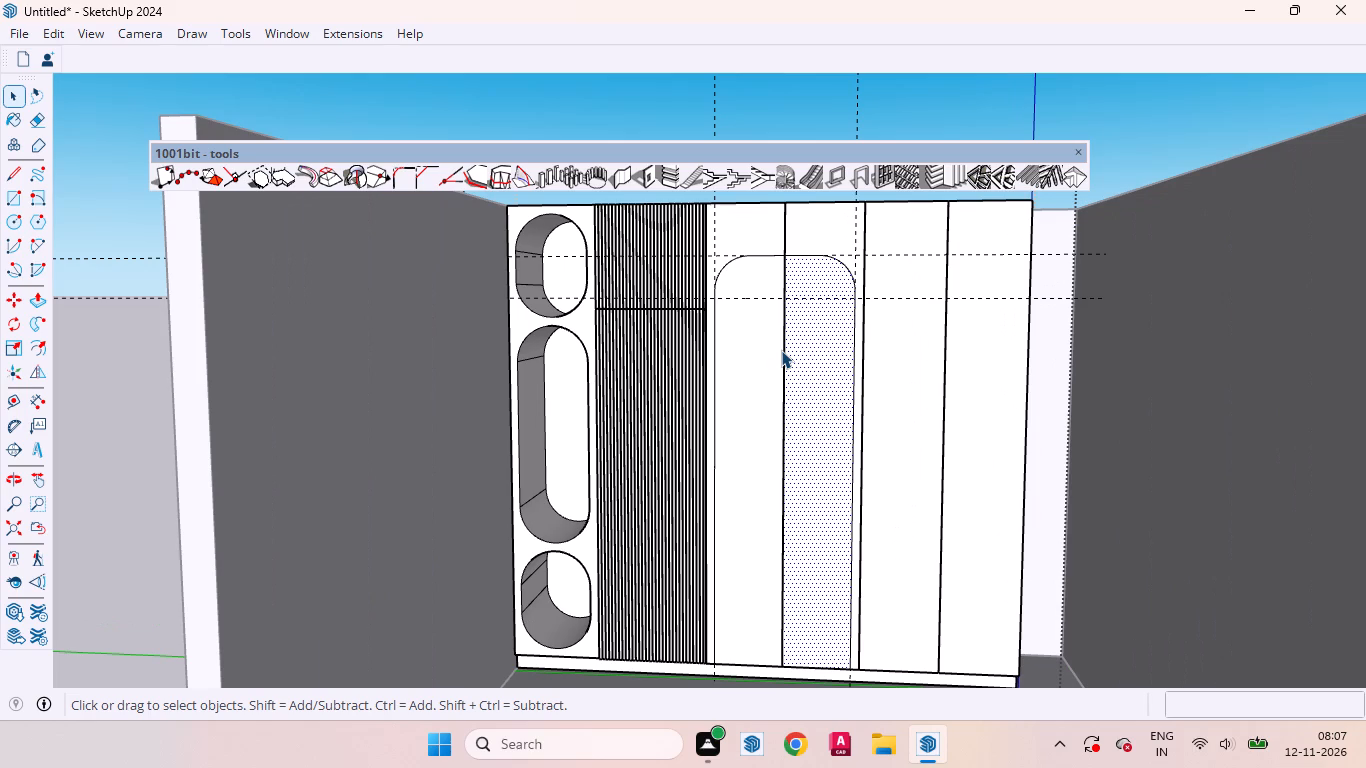
scroll(776, 518, down, 3)
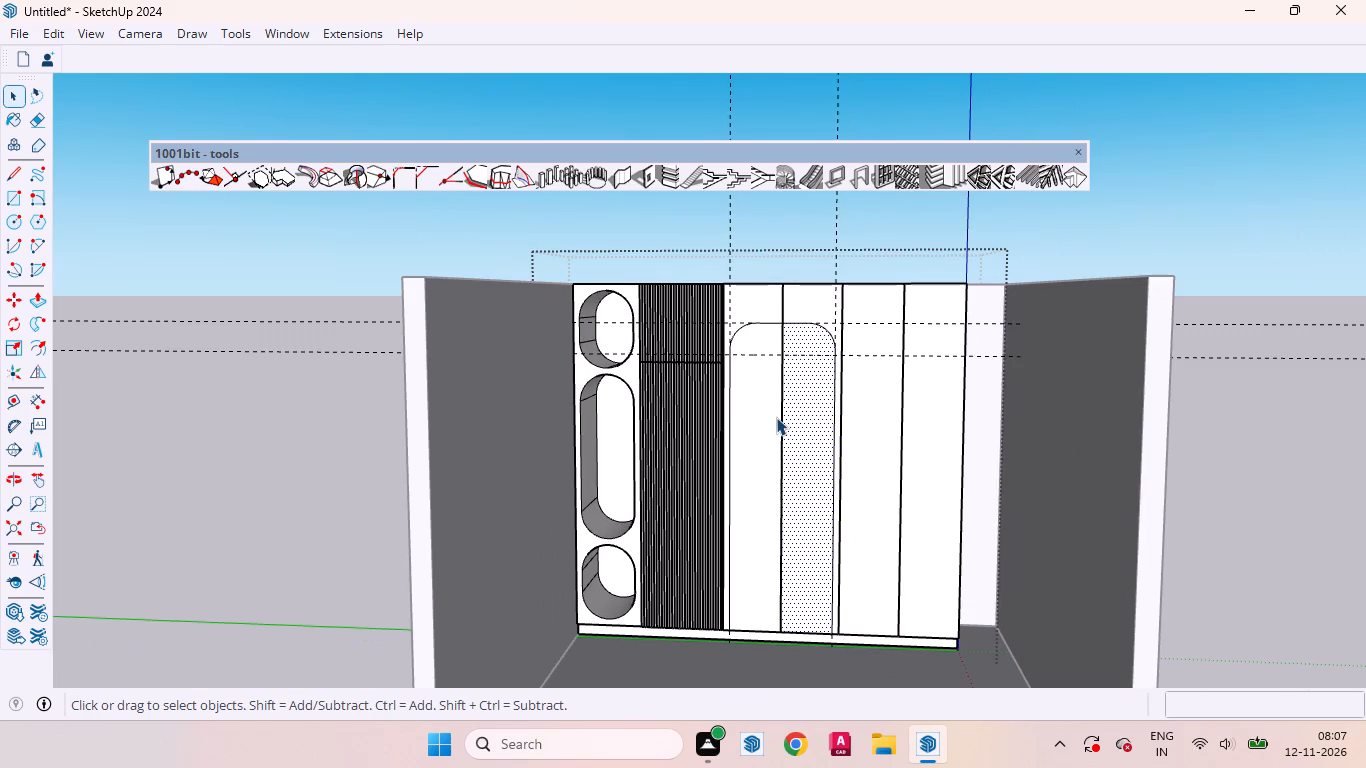
Undo the edge erasures and both top corner arcs, back to the square-cornered rectangles on the two plain doors.
key(ctrl+z)
key(ctrl+z)
key(ctrl+z)
key(ctrl+z)
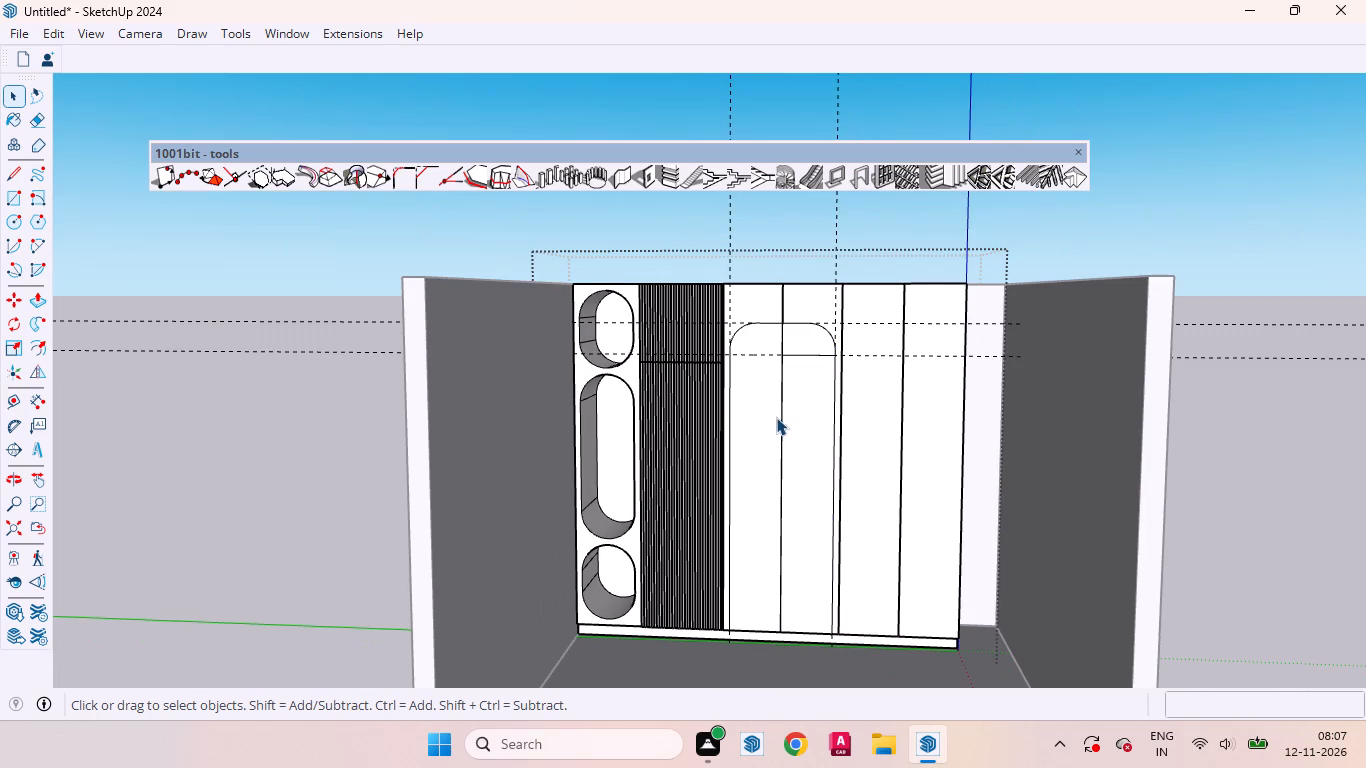
key(ctrl+z)
key(ctrl+z)
key(ctrl+z)
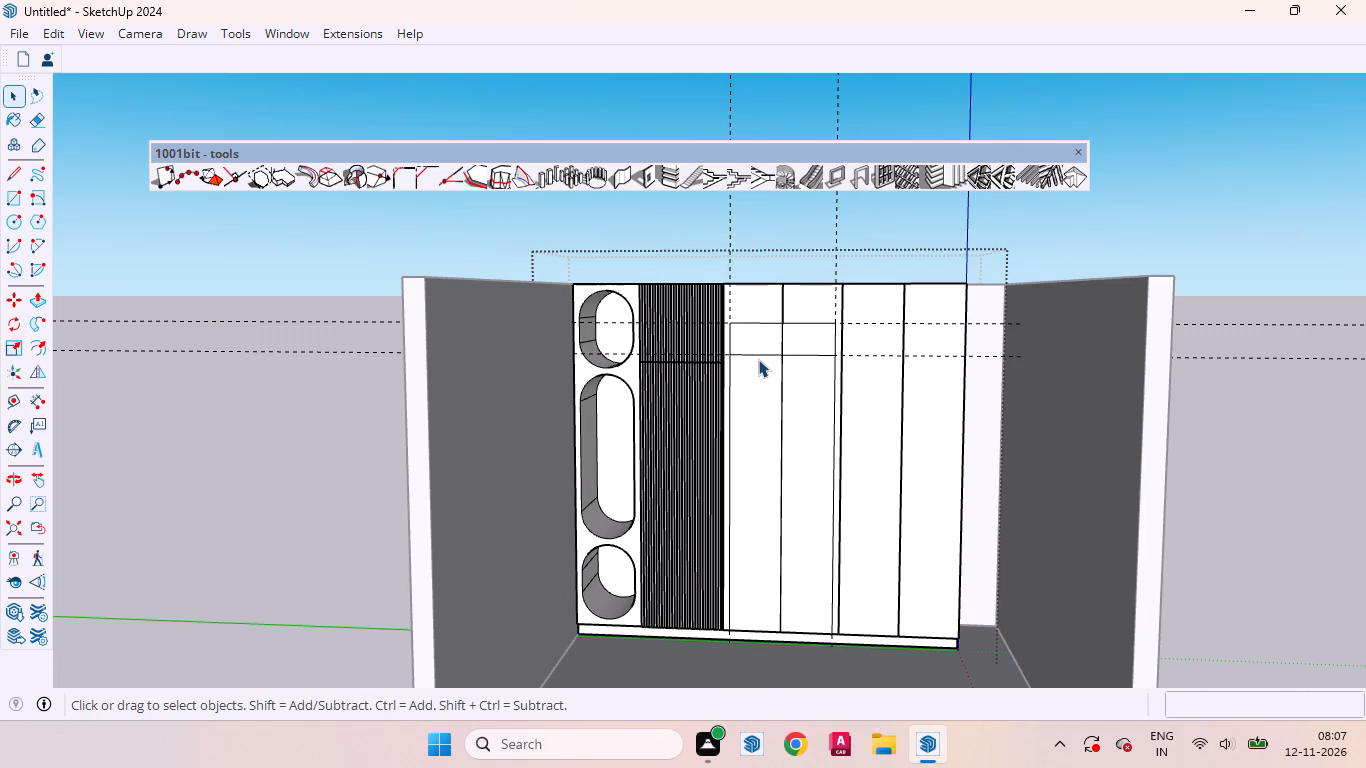
Erase the horizontal edge separating the upper and lower rectangles, one segment on each of the two plain doors.
scroll(757, 354, up, 11)
click(767, 349)
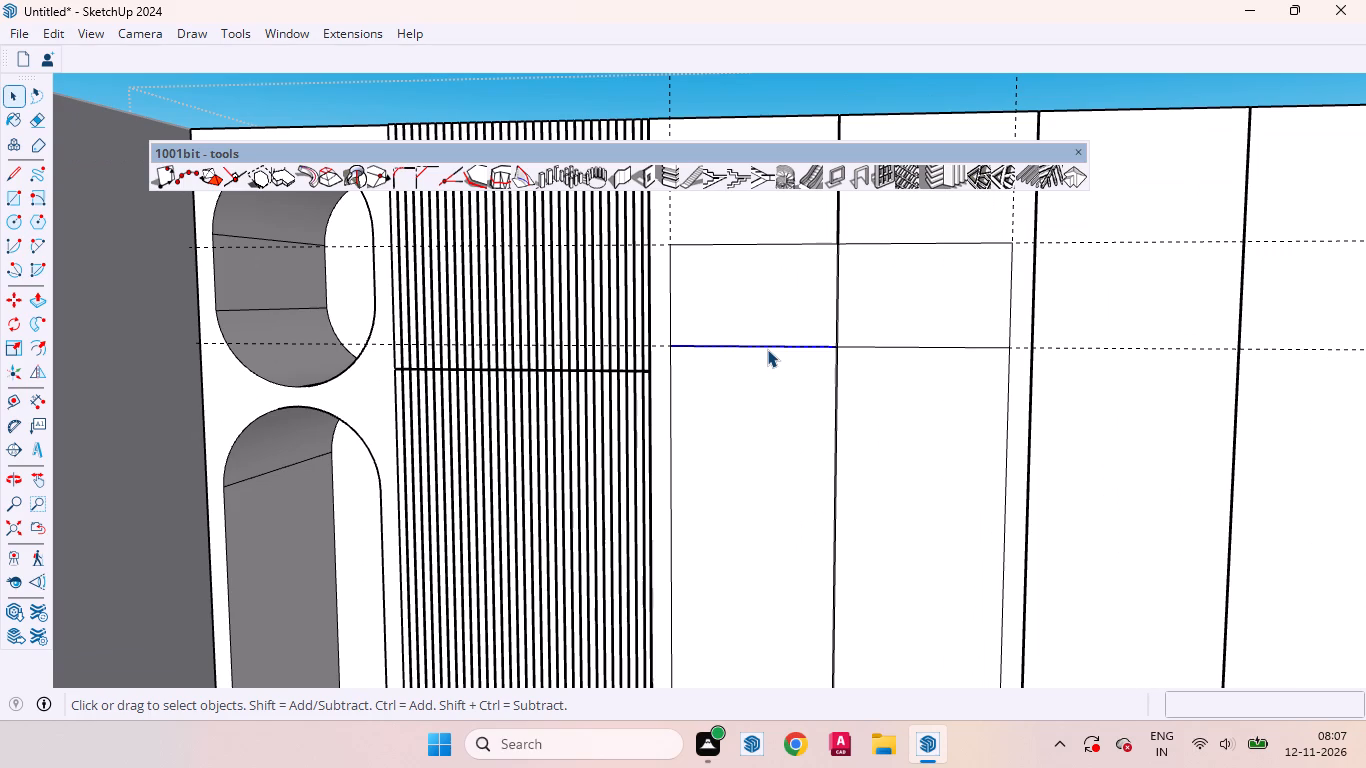
right_click(767, 349)
click(800, 385)
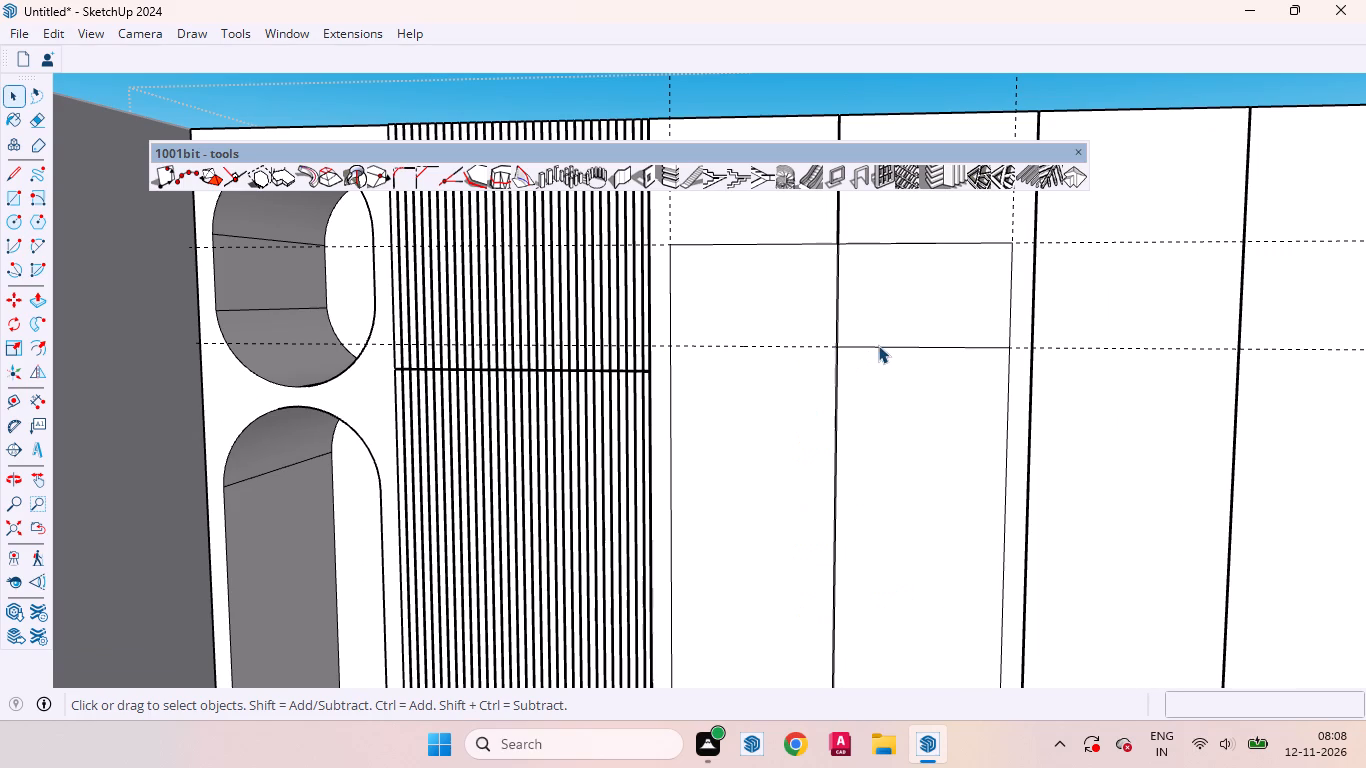
click(878, 345)
right_click(878, 345)
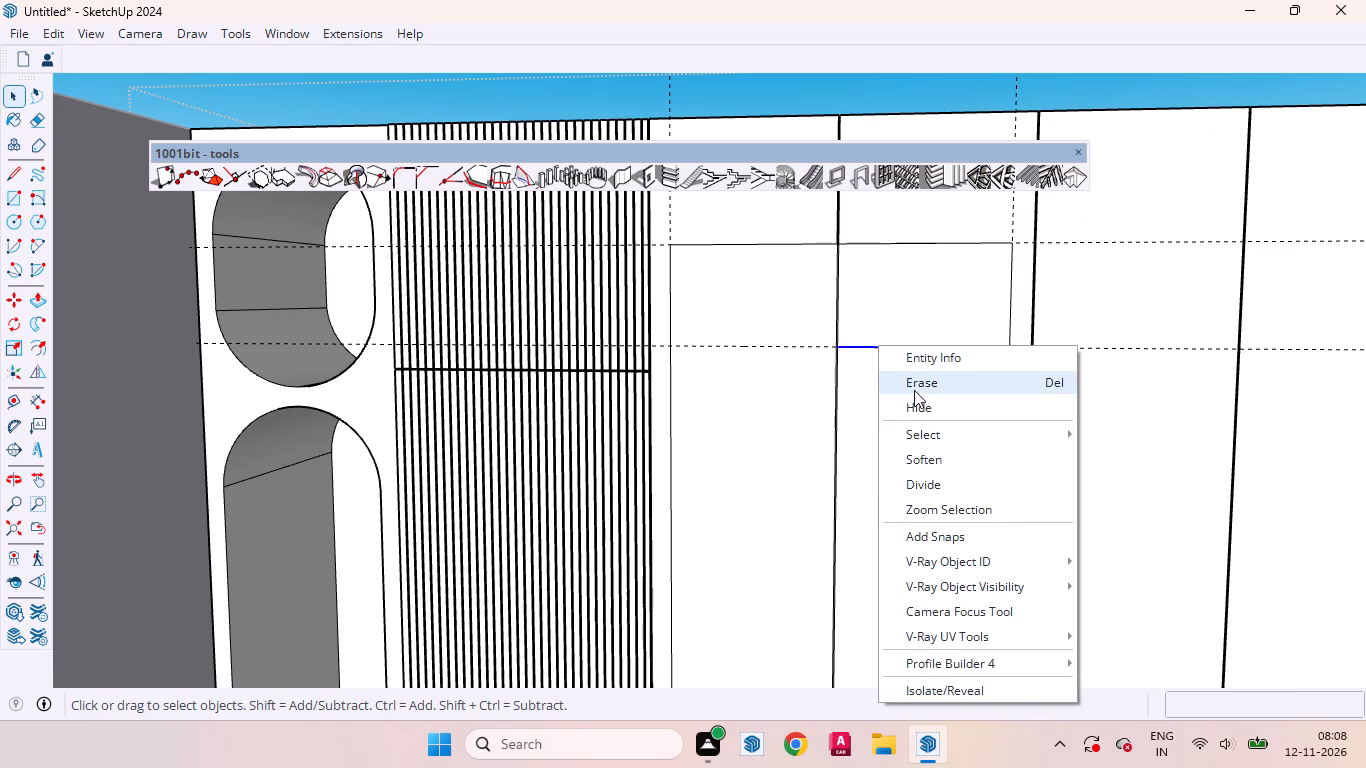
click(914, 390)
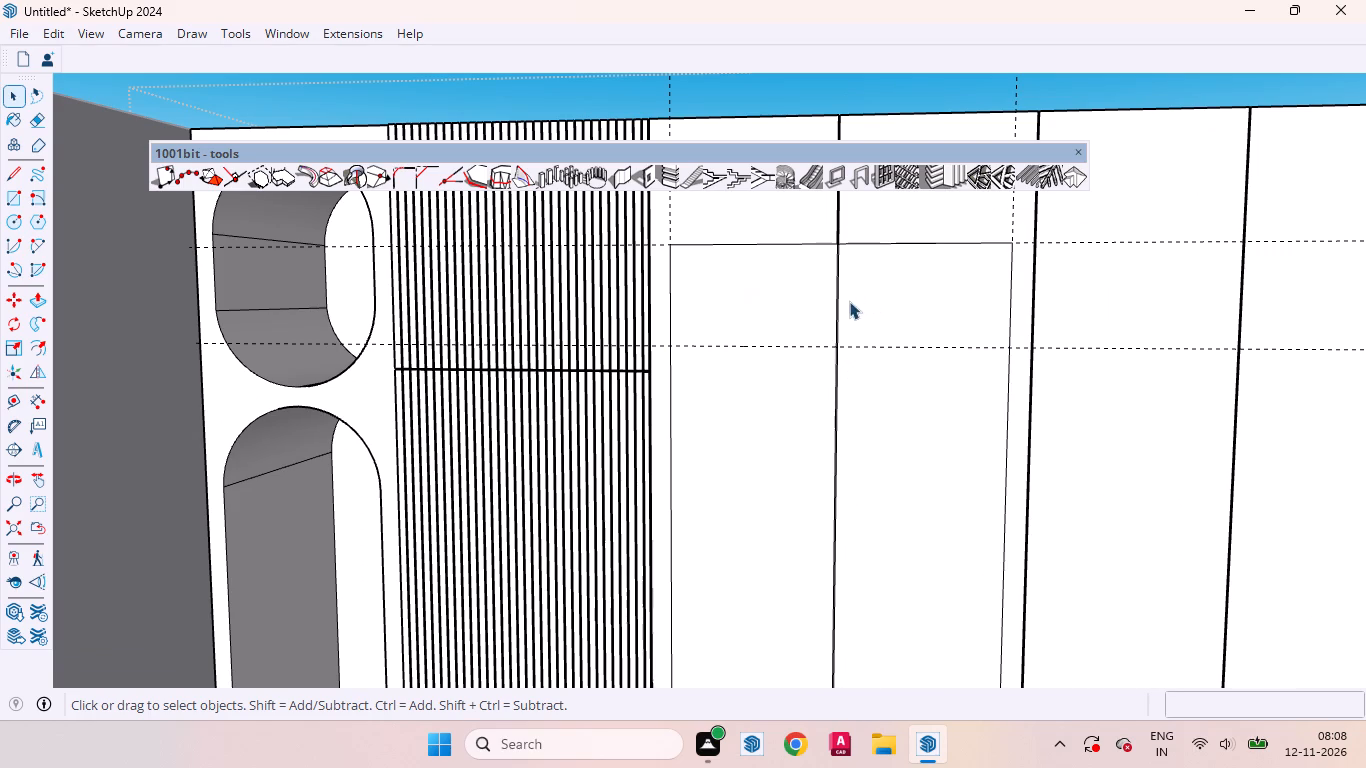
Place a horizontal guide about 1' below the panel outline's top edge.
key(t)
click(800, 247)
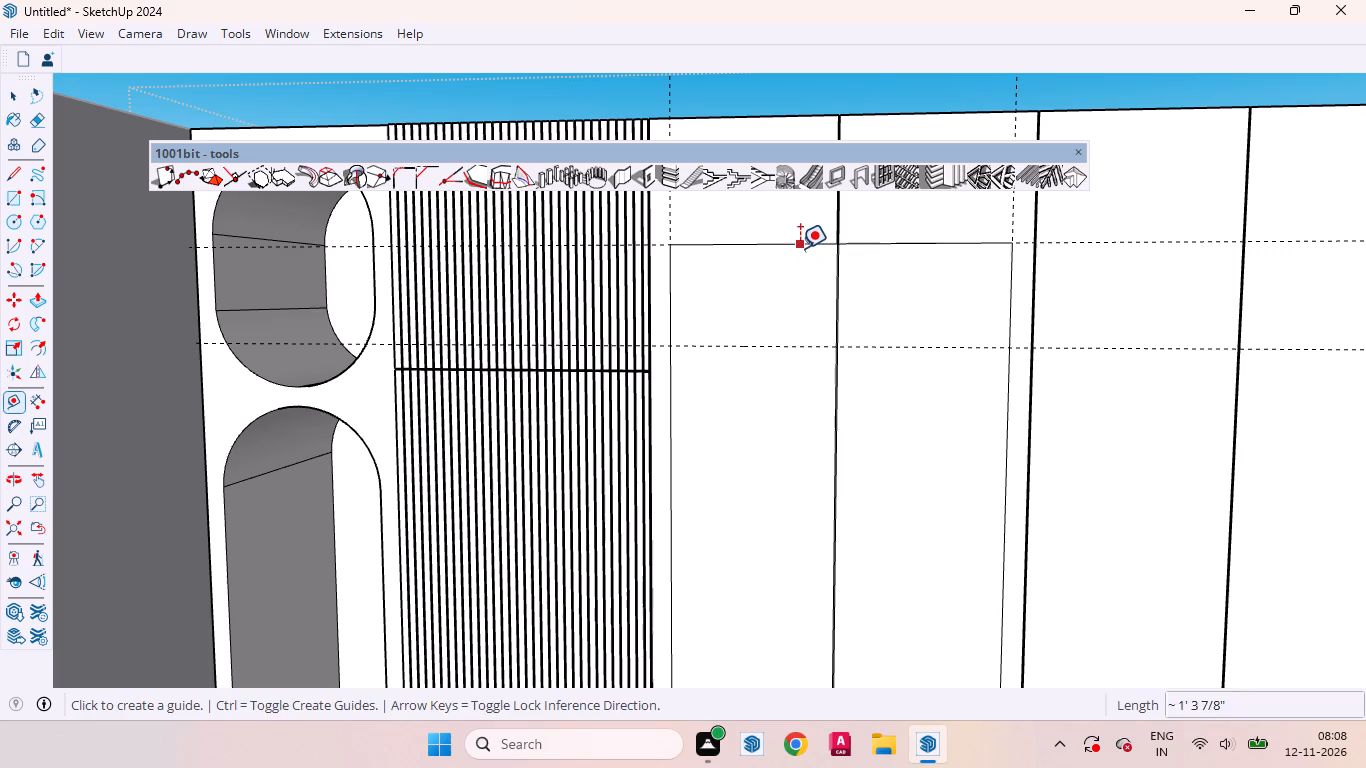
click(795, 374)
key(space)
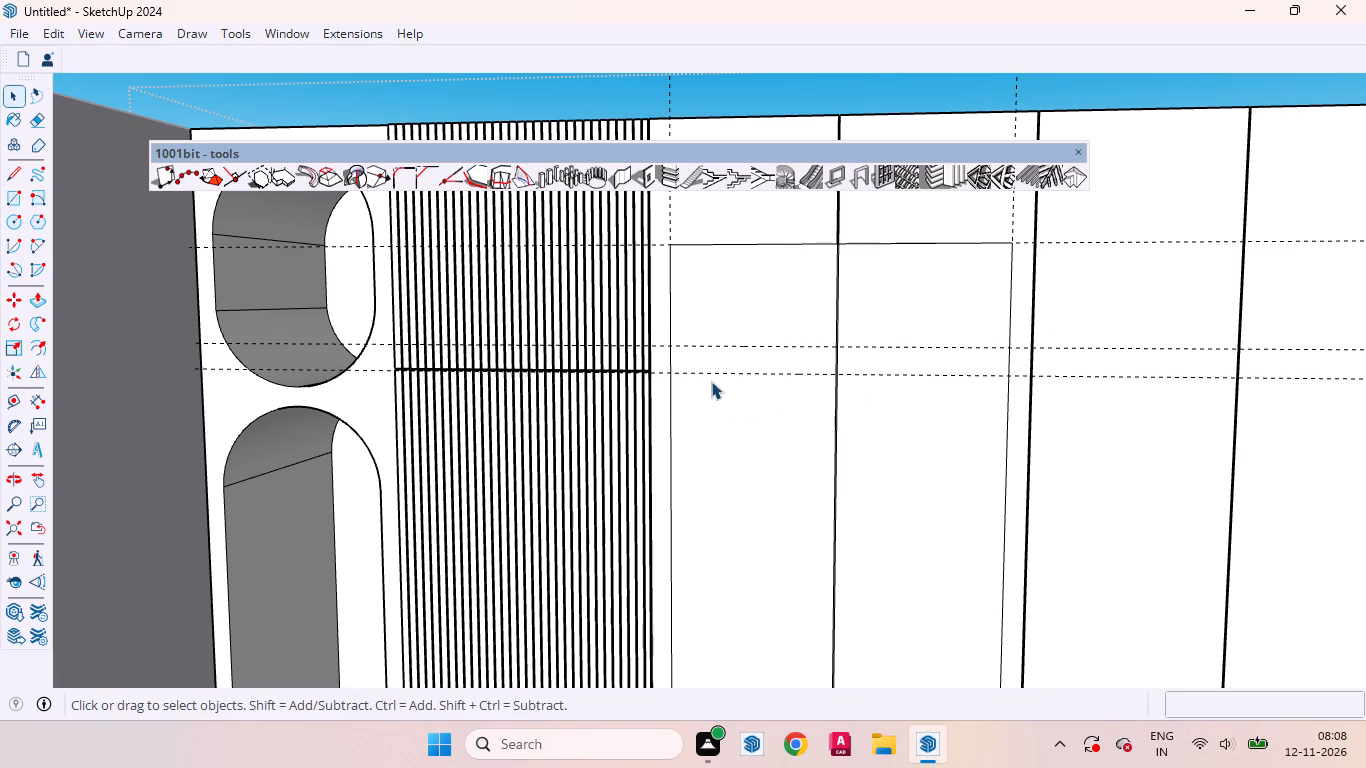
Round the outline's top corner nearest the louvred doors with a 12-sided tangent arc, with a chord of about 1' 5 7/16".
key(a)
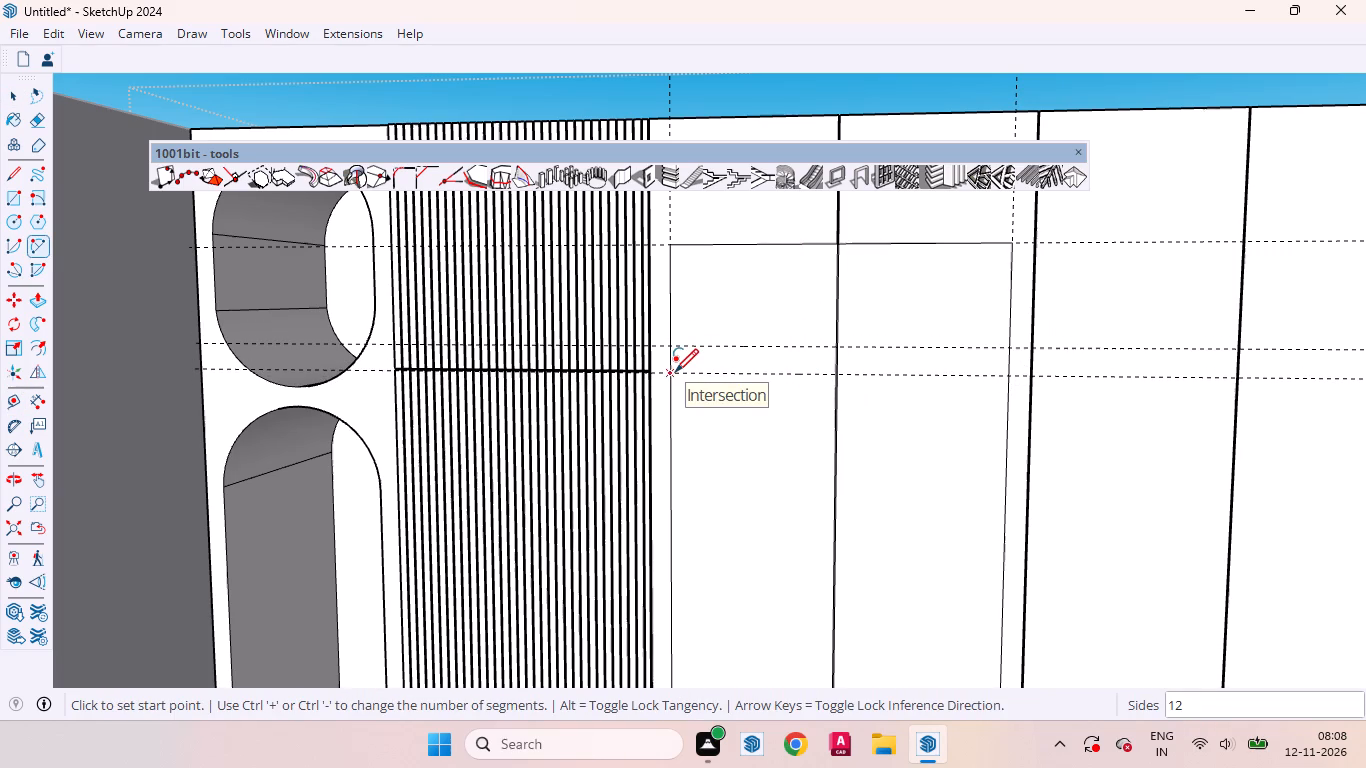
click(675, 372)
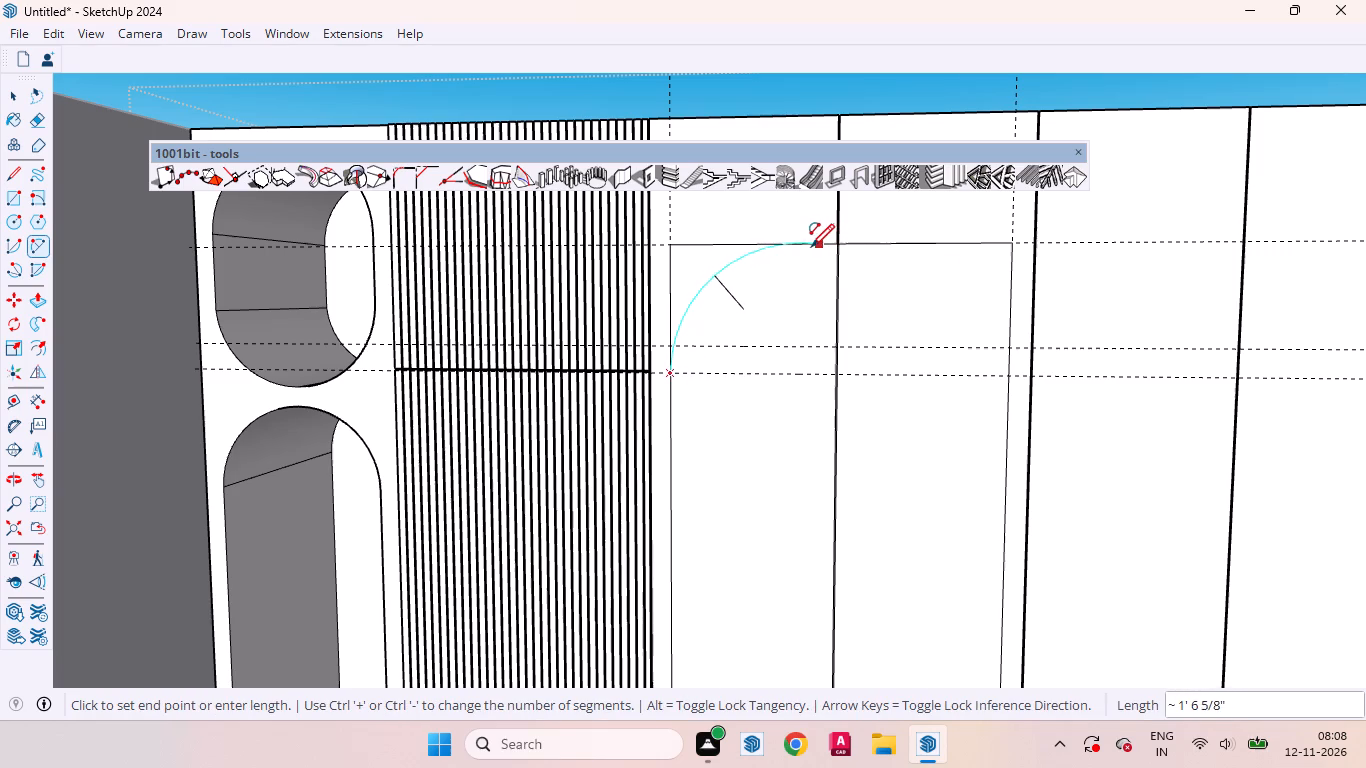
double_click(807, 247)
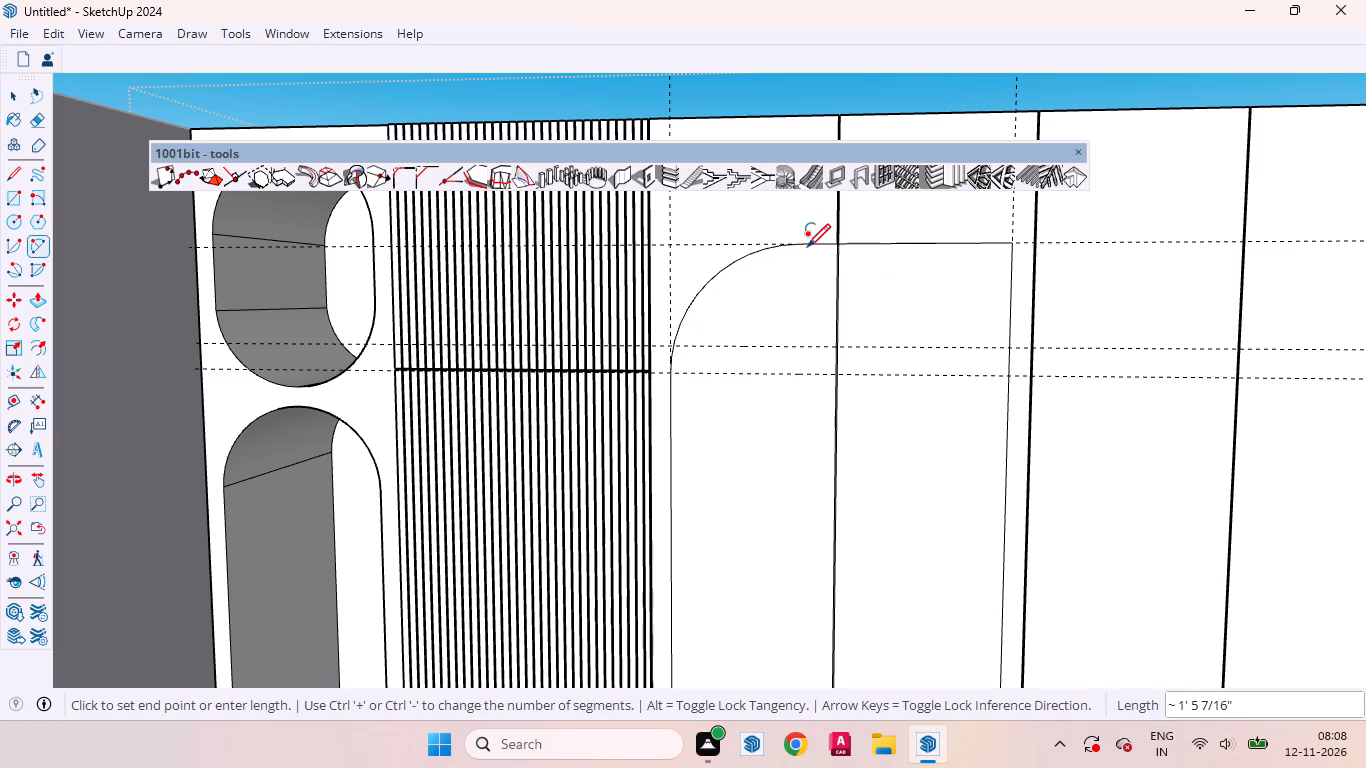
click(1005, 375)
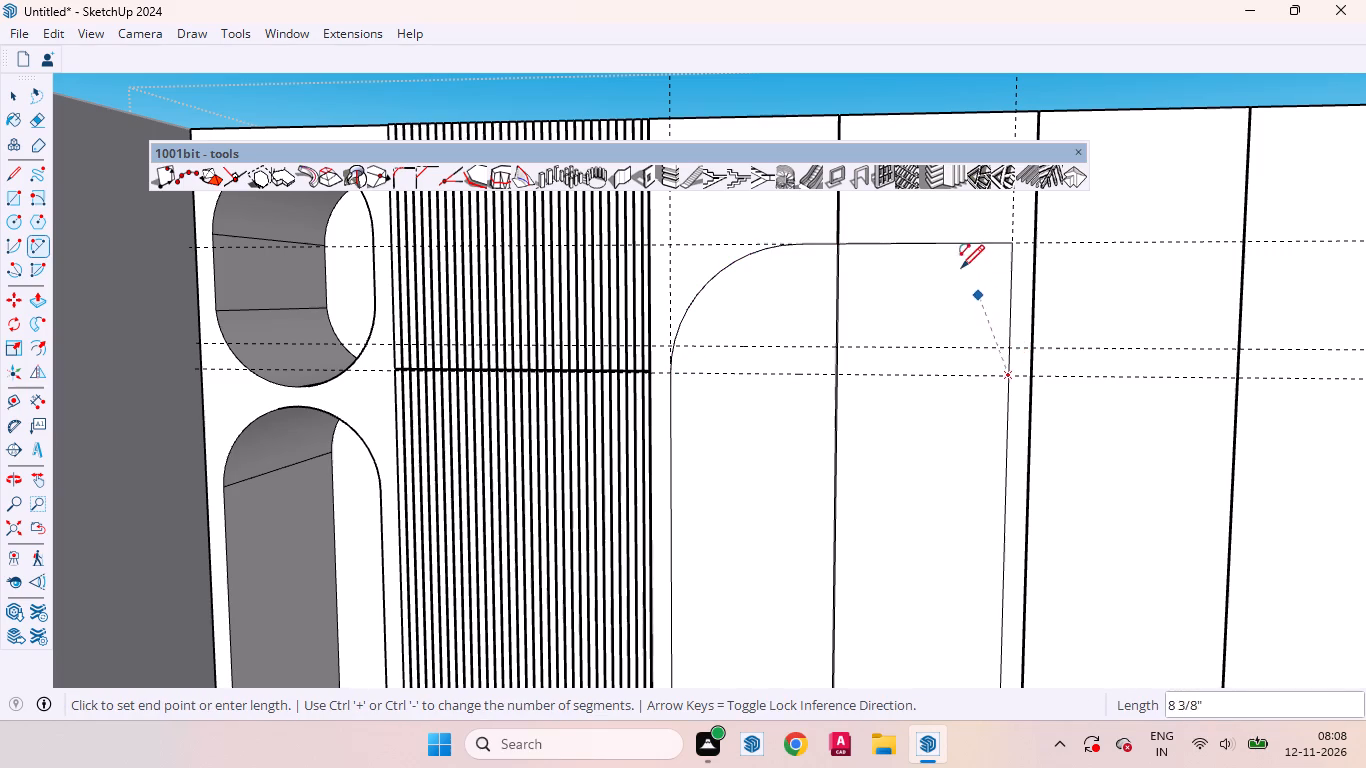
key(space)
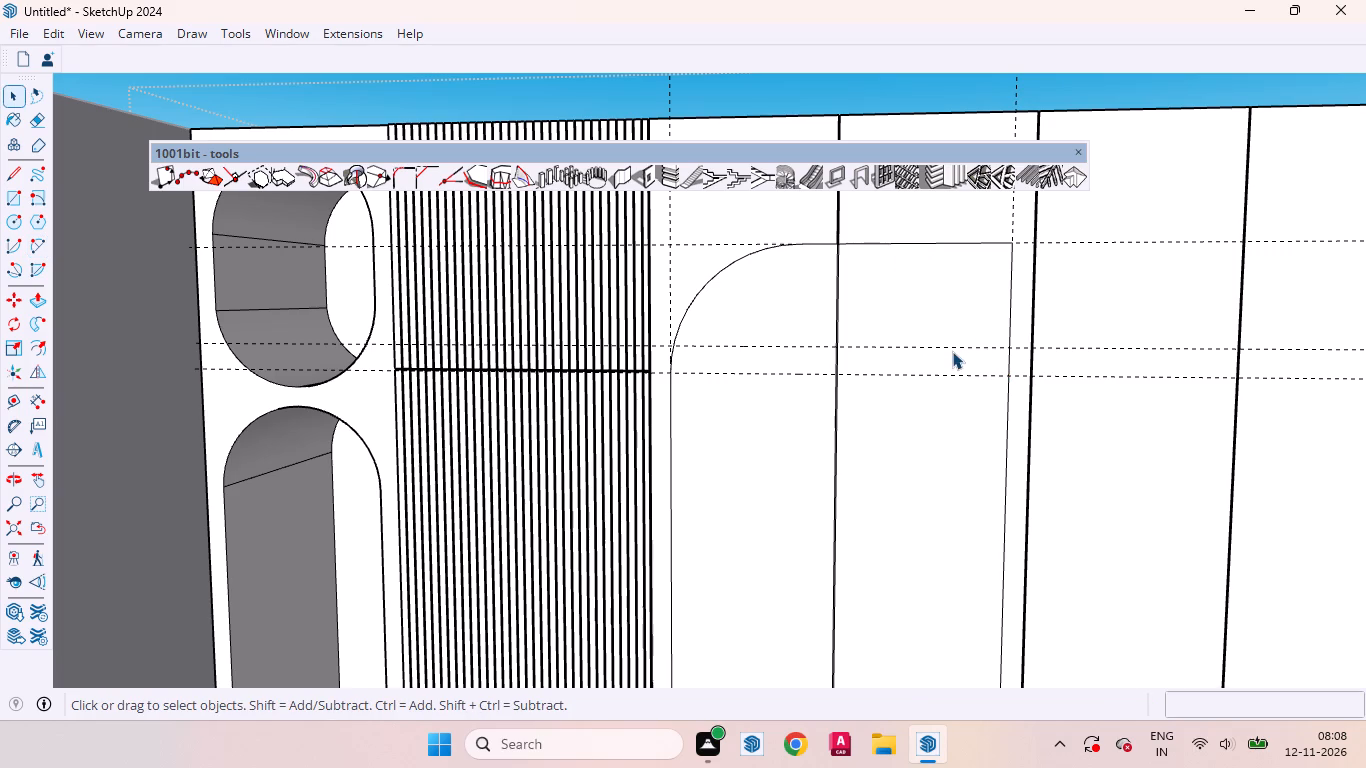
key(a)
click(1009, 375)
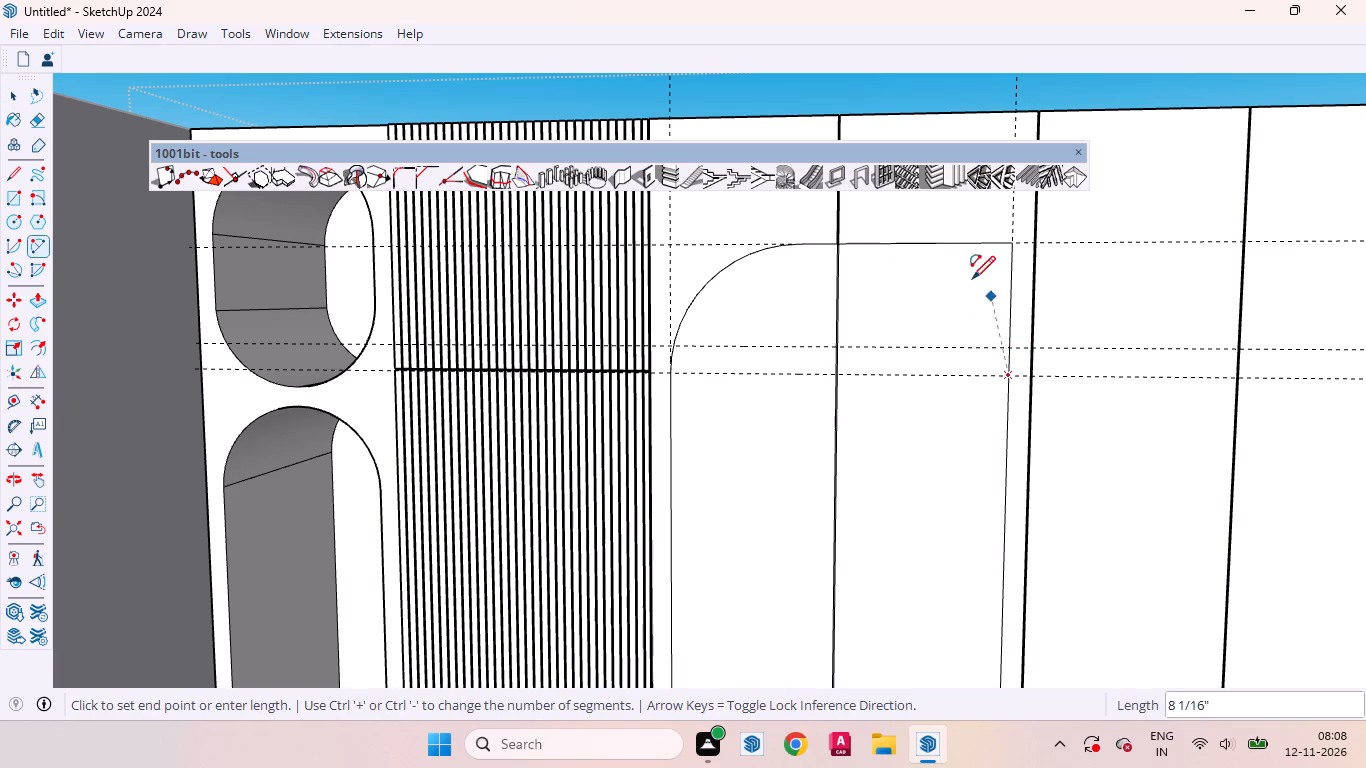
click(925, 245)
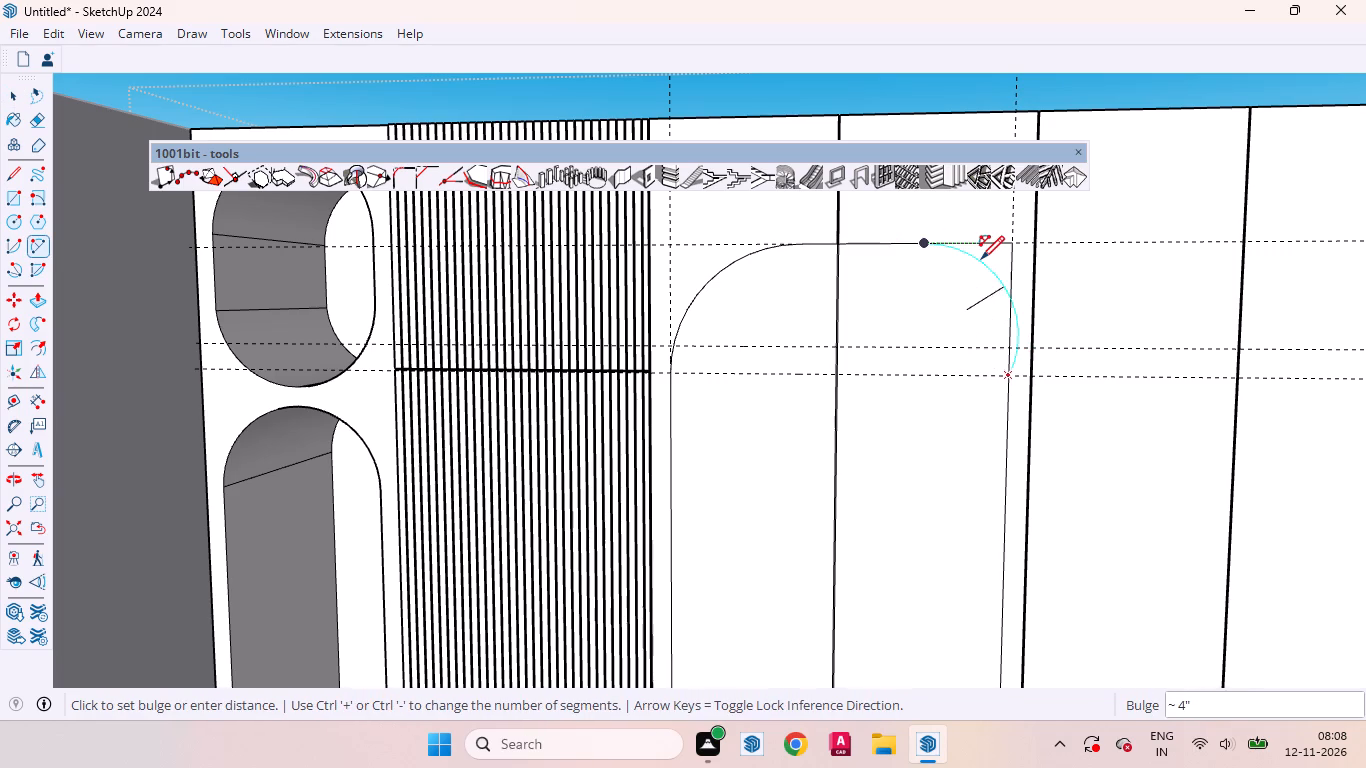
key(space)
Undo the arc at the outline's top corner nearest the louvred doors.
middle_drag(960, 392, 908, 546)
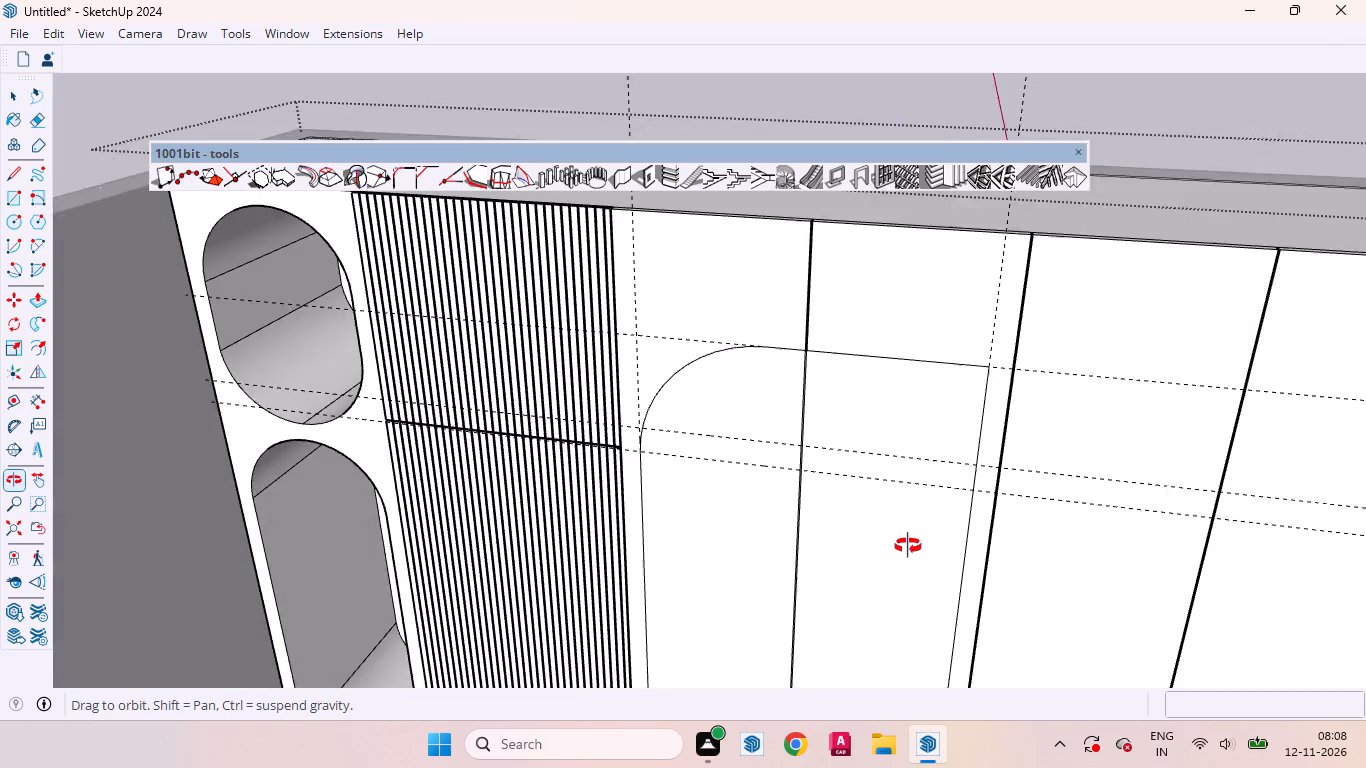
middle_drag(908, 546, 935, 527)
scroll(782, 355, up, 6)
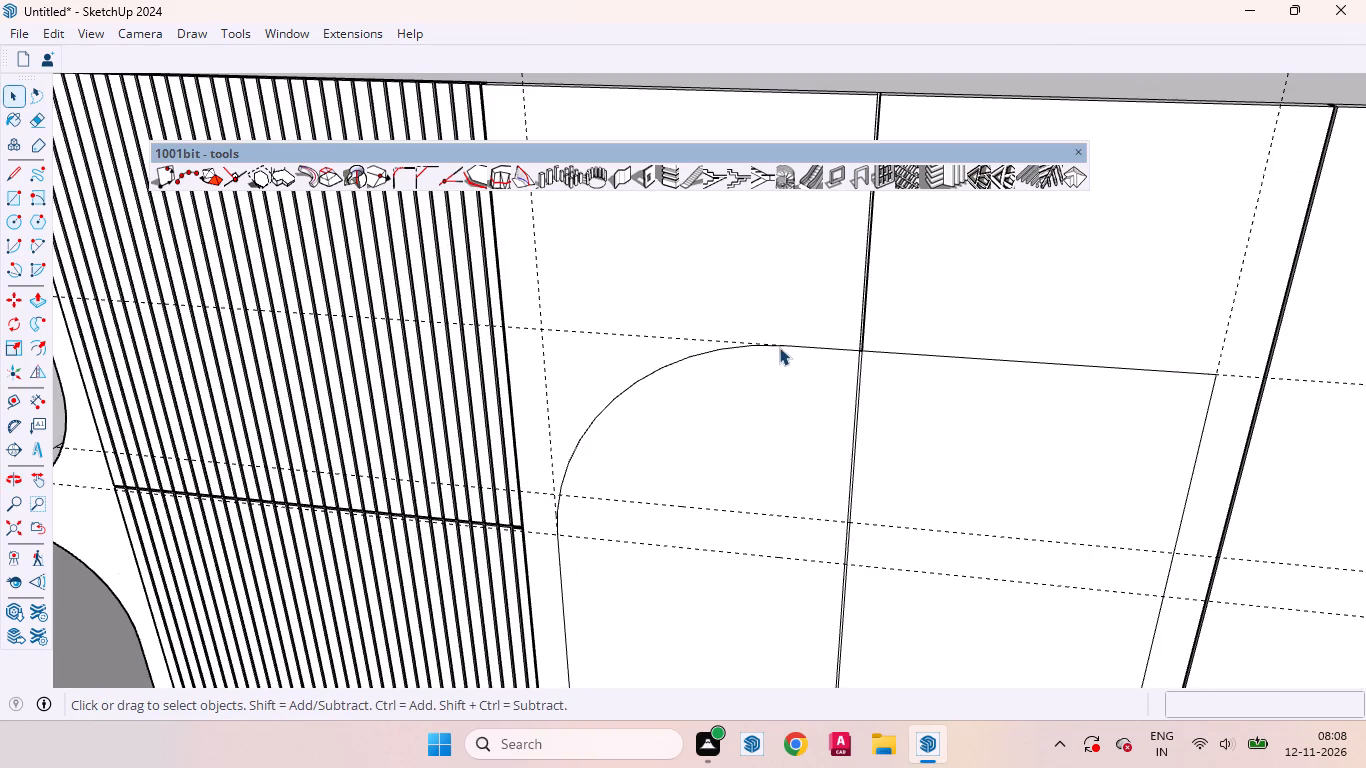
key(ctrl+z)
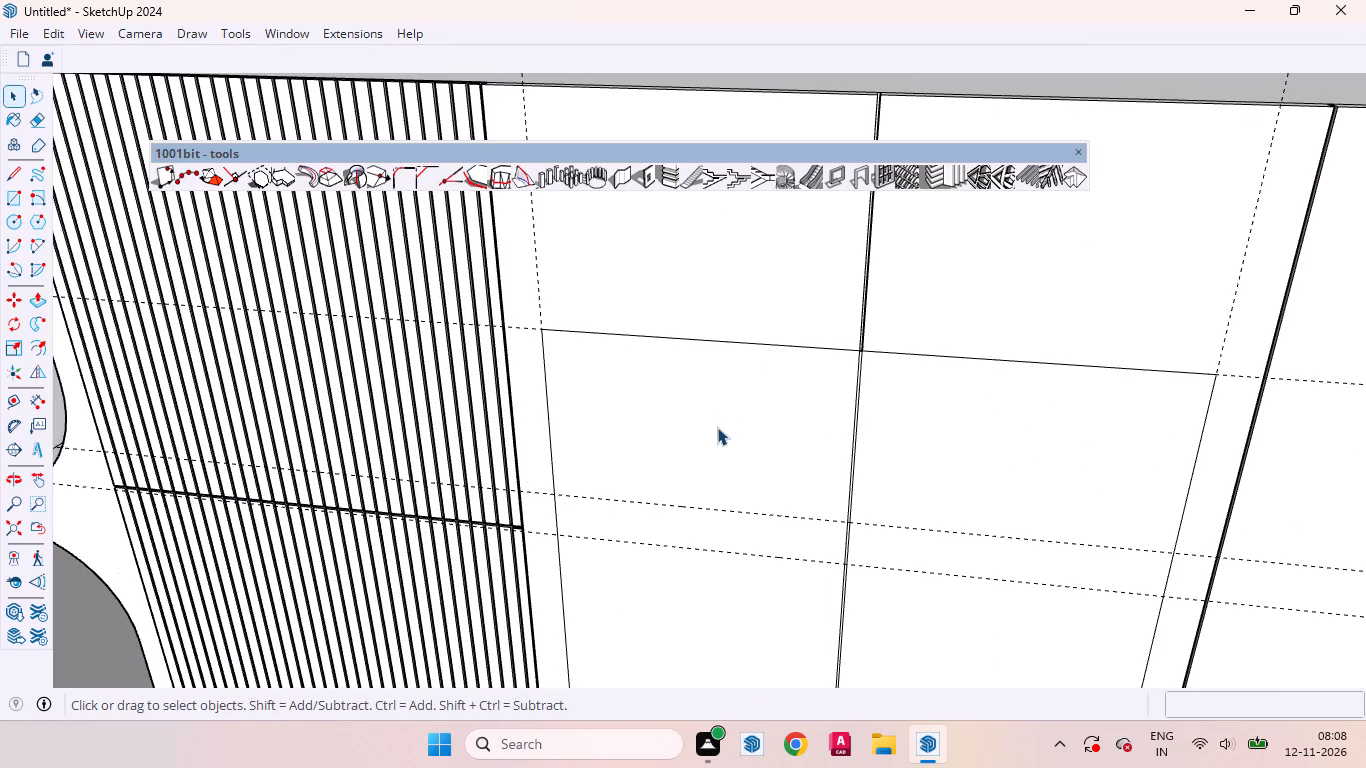
Round the outline's top corner nearest the louvred doors with a 12-sided tangent arc of about 1' 5/16" radius, starting at the lower guide.
key(a)
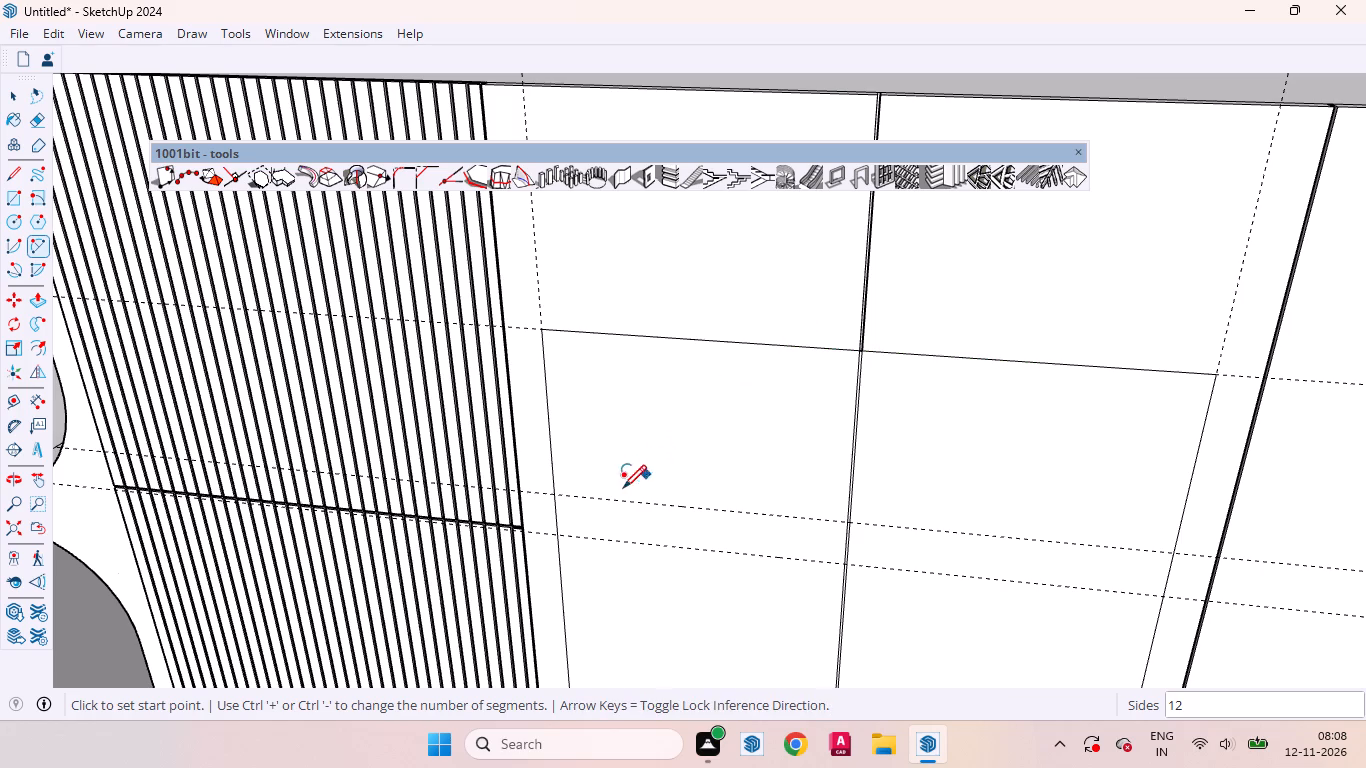
click(554, 534)
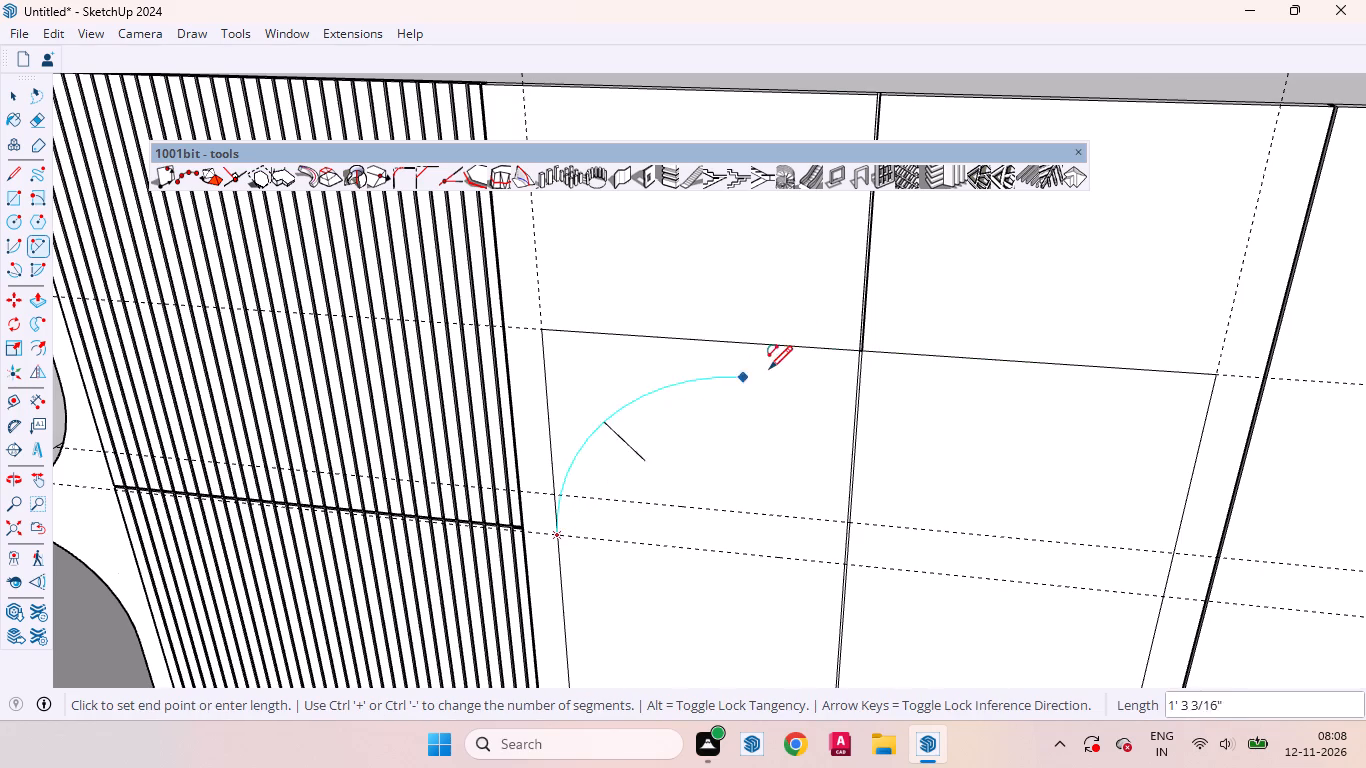
double_click(786, 344)
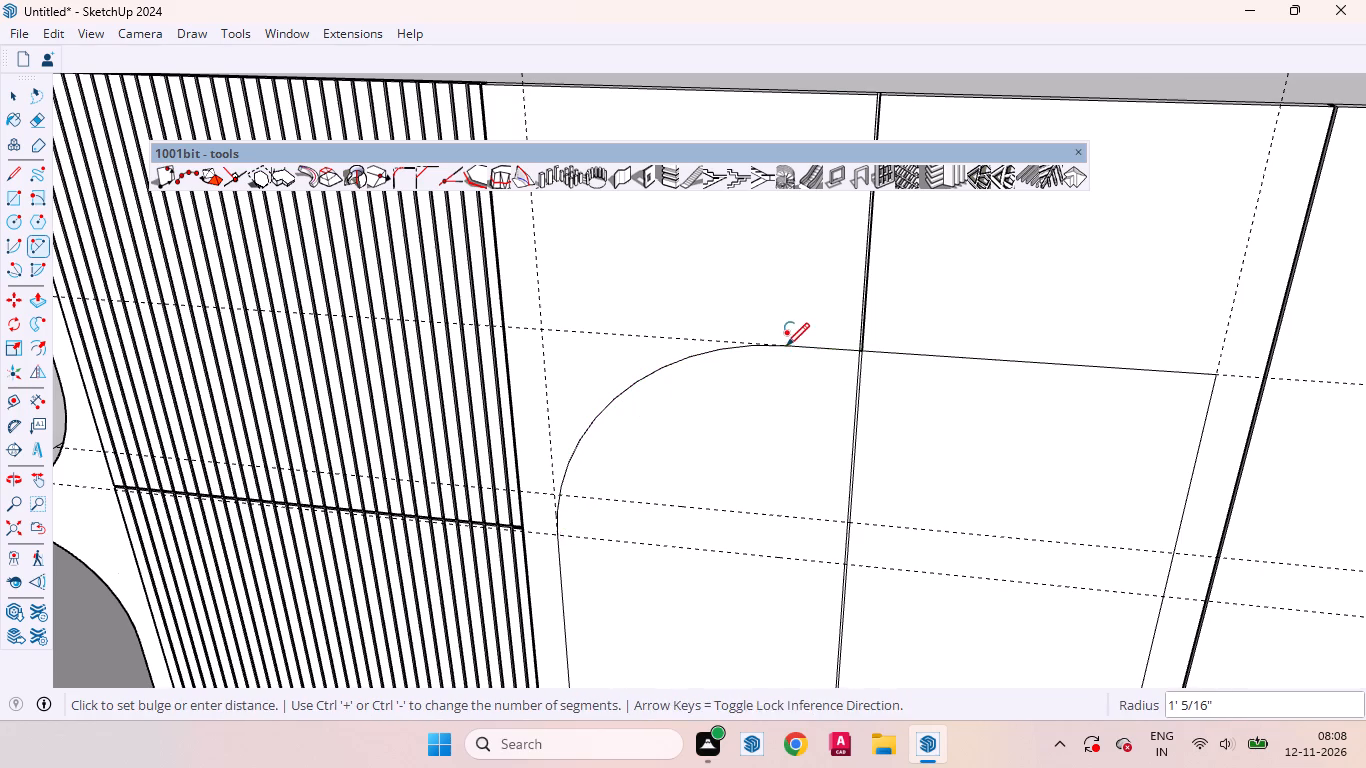
key(space)
Place a vertical guide through the arc's end on the outline's top edge, about 3 9/16" from the gap between the doors.
middle_drag(845, 433, 879, 380)
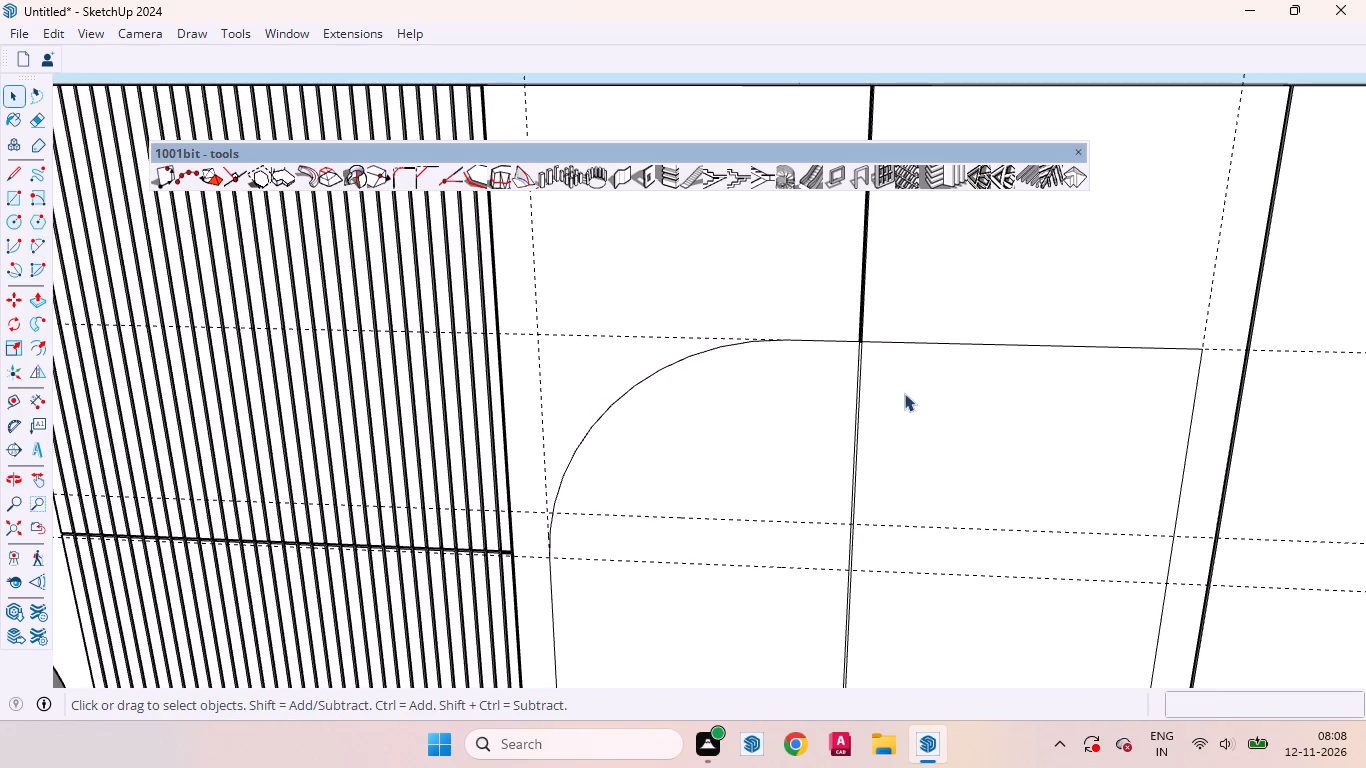
key(t)
scroll(880, 344, up, 7)
click(866, 271)
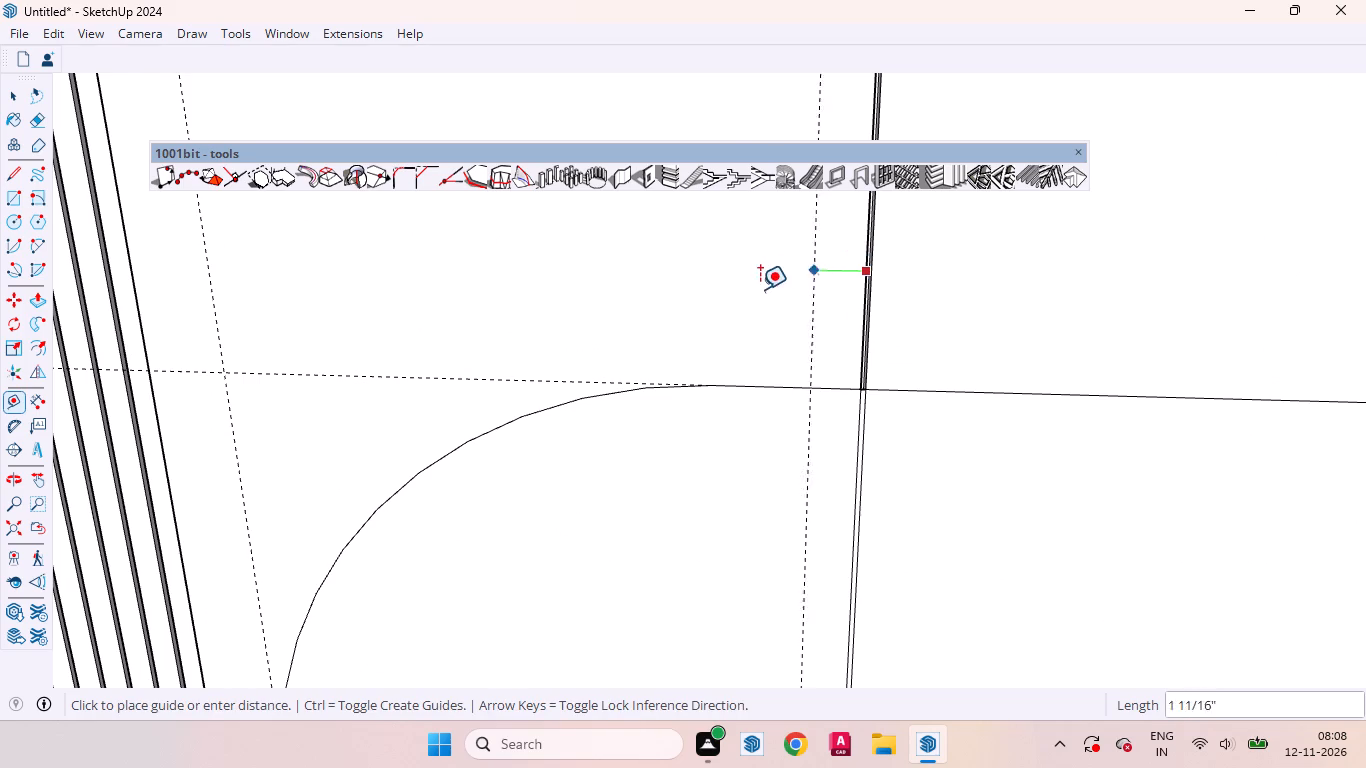
click(707, 385)
Place a vertical guide on the second plain door, offset 3.9.5 from the gap's edge.
scroll(904, 260, up, 3)
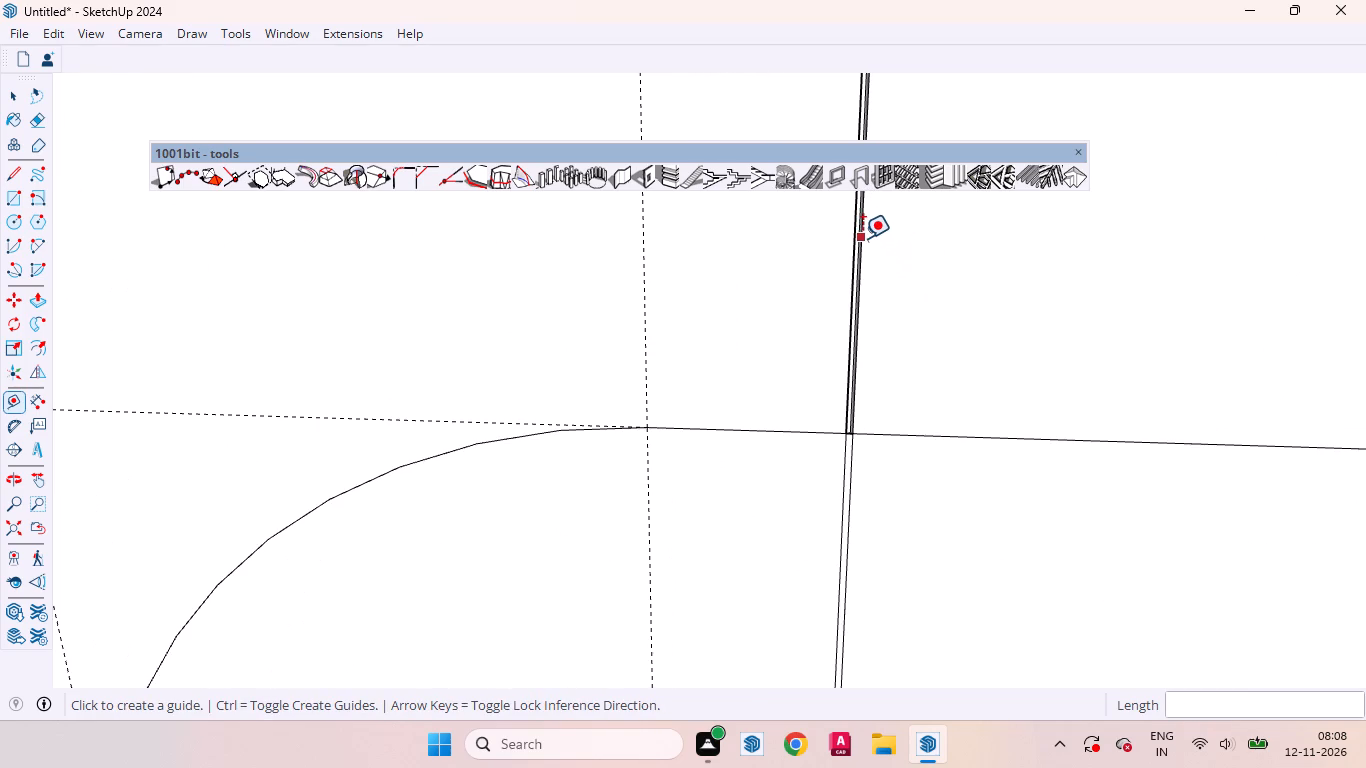
click(863, 238)
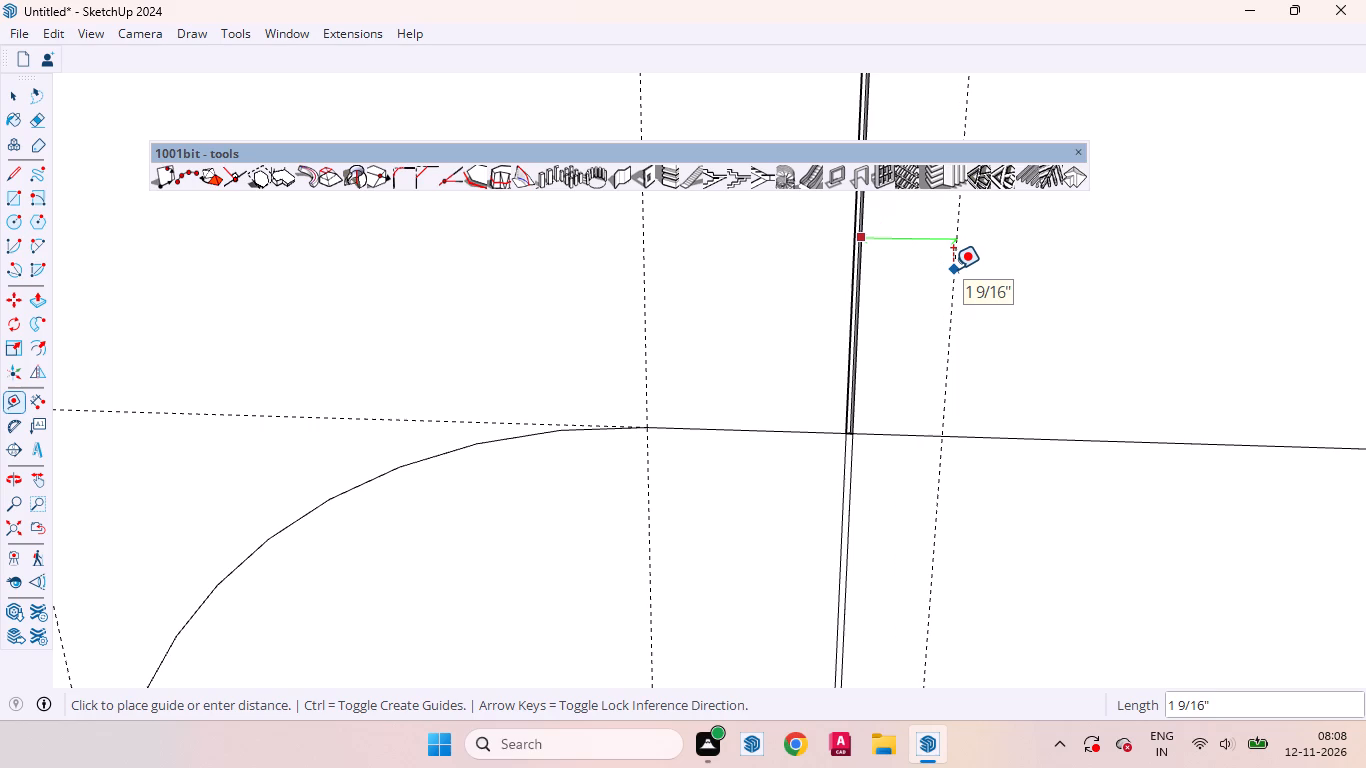
key(3)
key(period)
key(9)
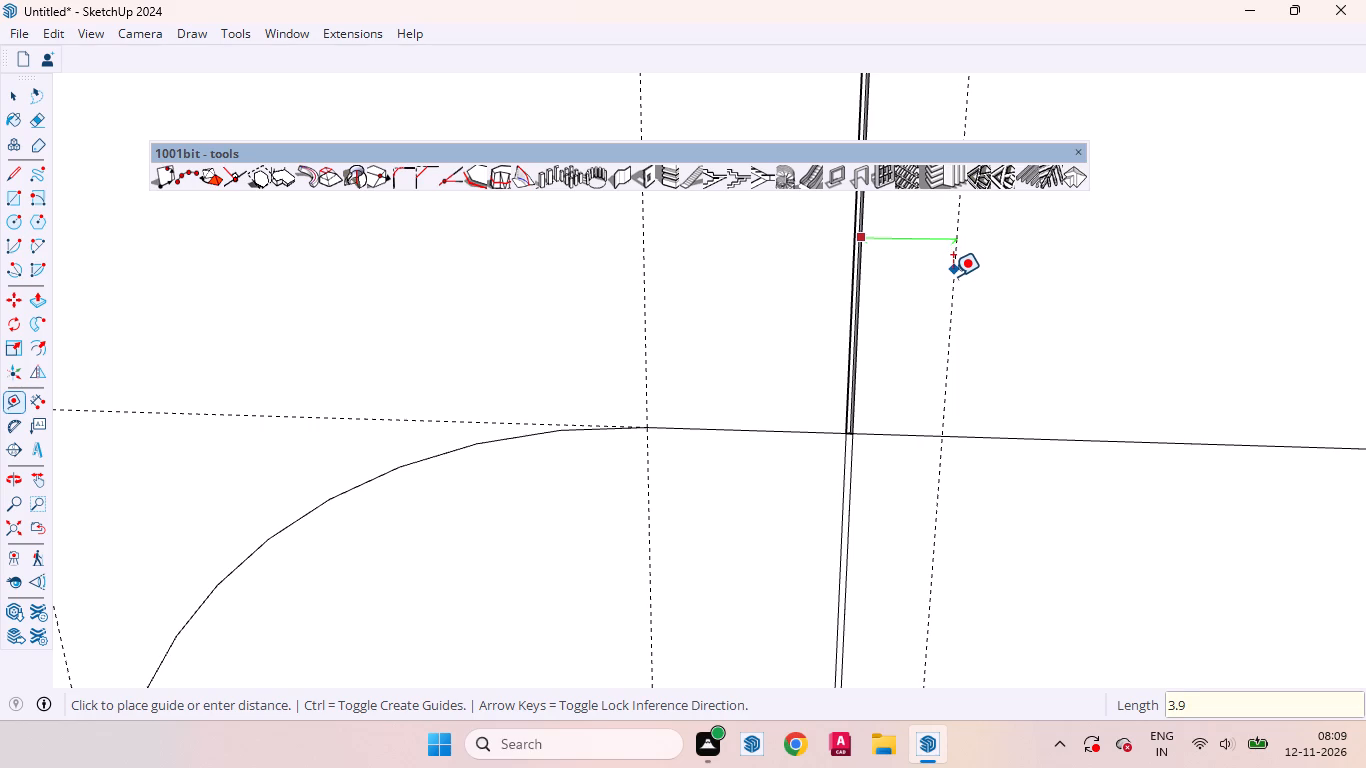
key(period)
key(5)
key(Return)
key(space)
scroll(730, 351, down, 6)
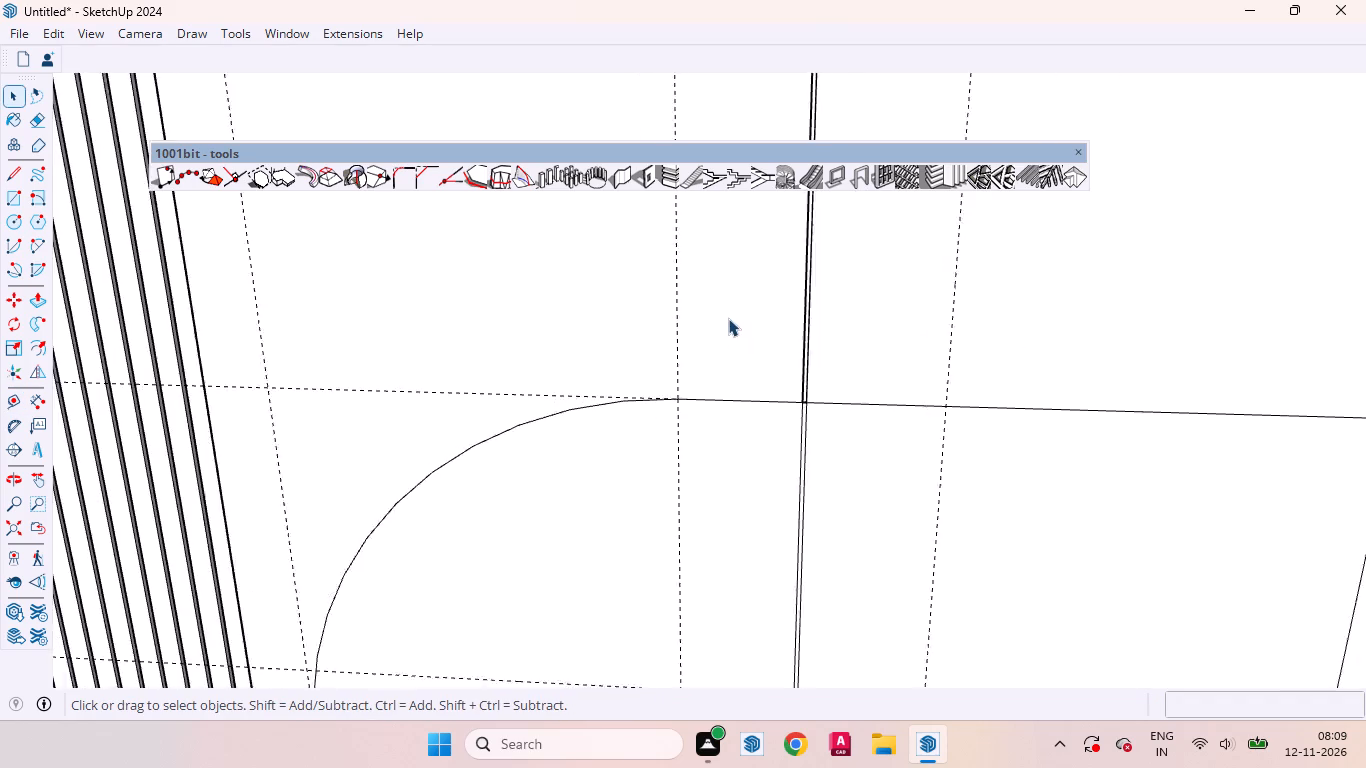
Round the outline's other top corner with a 100-sided tangent arc between the new guide and the lower guide, chord about 1' 4 15/16".
scroll(728, 318, down, 8)
click(904, 414)
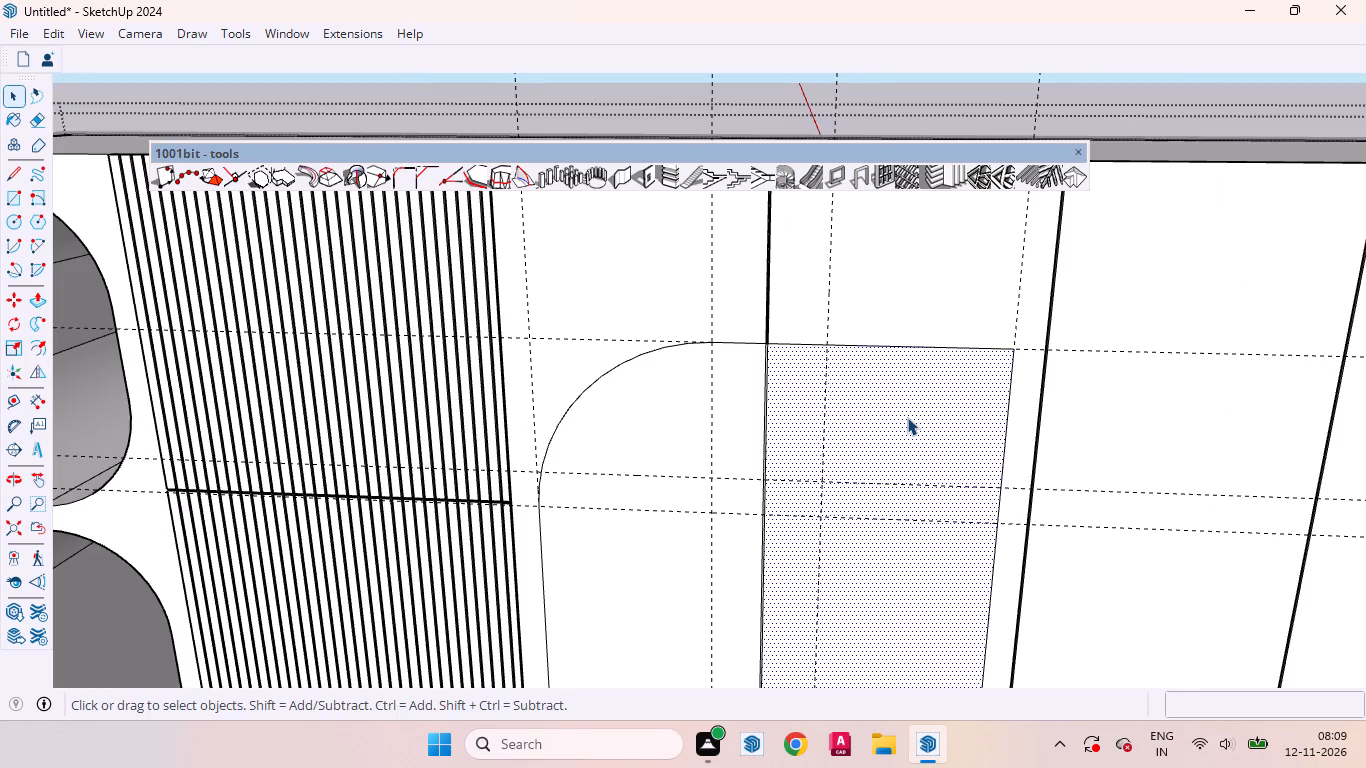
key(a)
key(1)
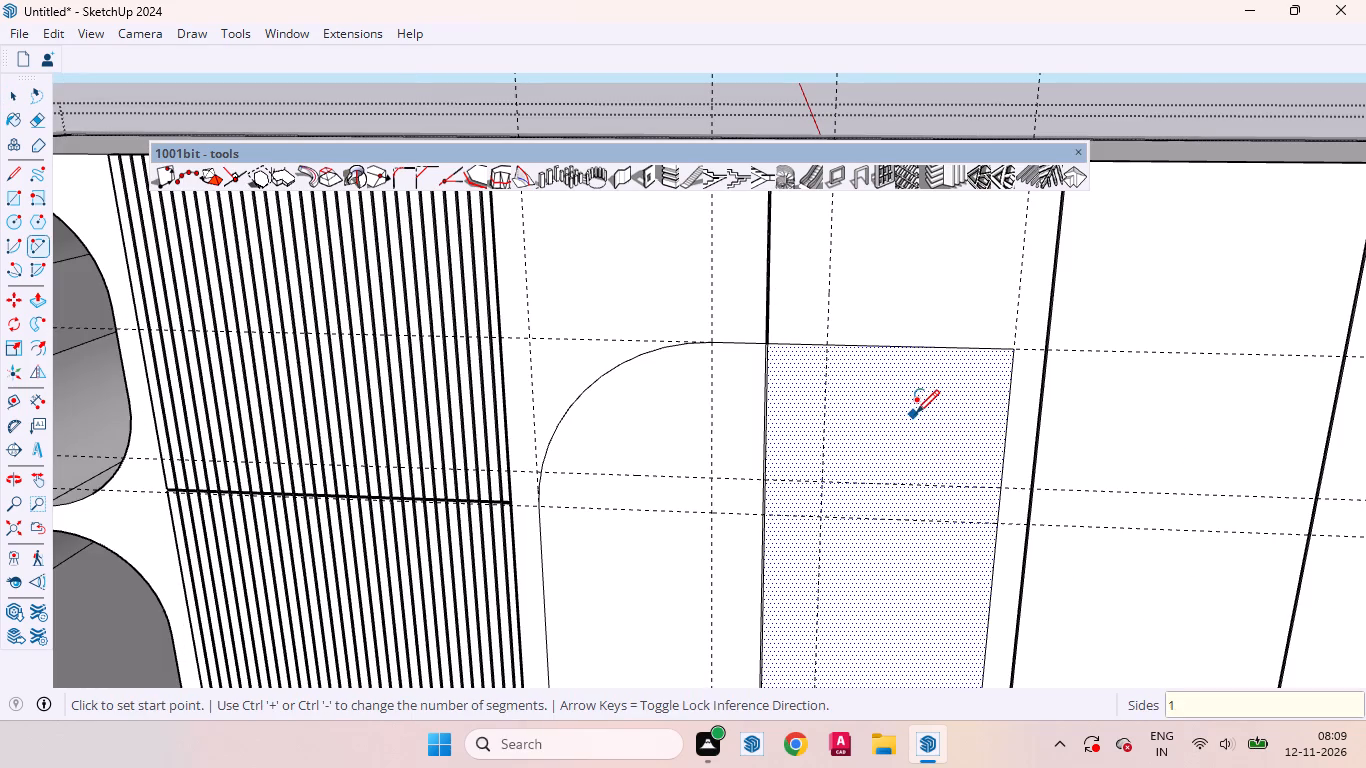
key(0)
key(0)
key(Return)
click(831, 347)
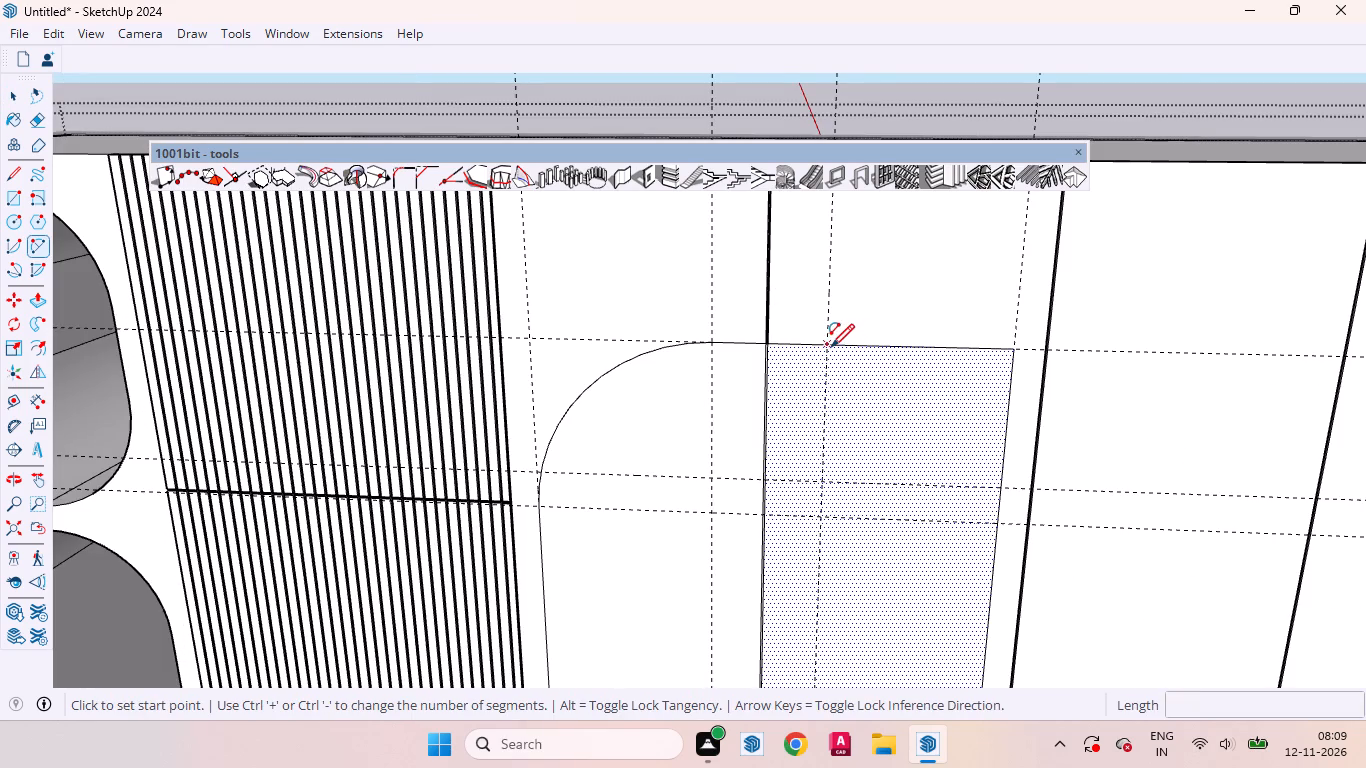
double_click(999, 514)
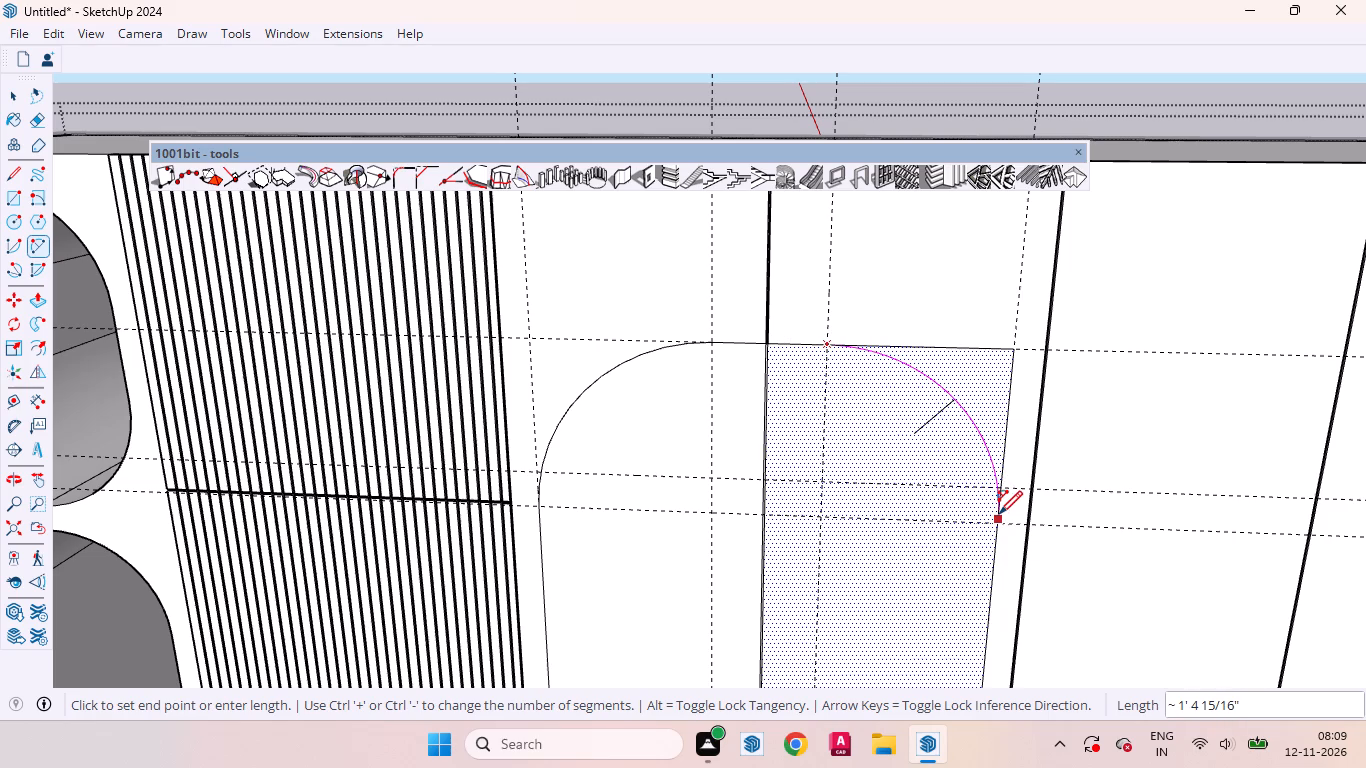
key(space)
click(881, 432)
Delete all the vertical and horizontal construction guides around the wardrobe.
scroll(821, 335, down, 9)
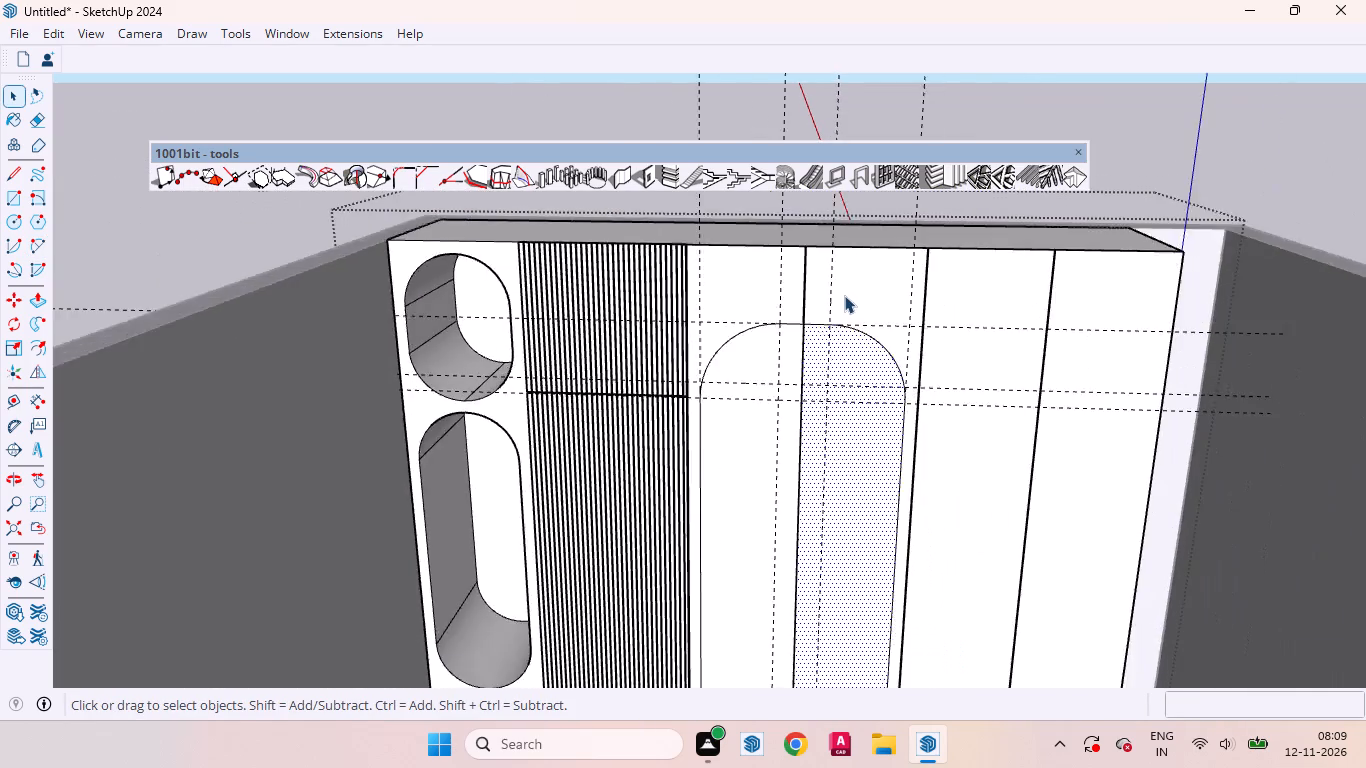
scroll(844, 295, down, 4)
middle_drag(806, 410, 833, 321)
scroll(846, 448, down, 14)
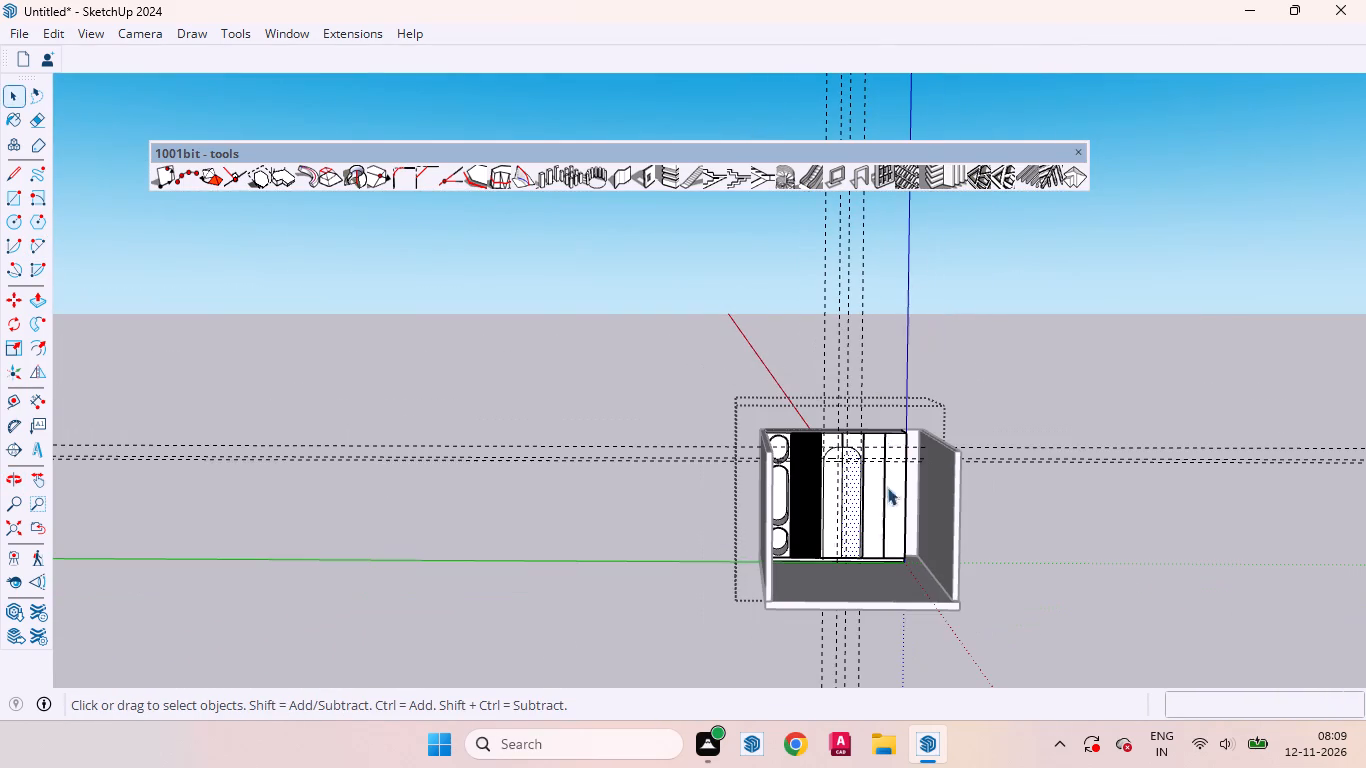
drag(934, 318, 539, 104)
key(Delete)
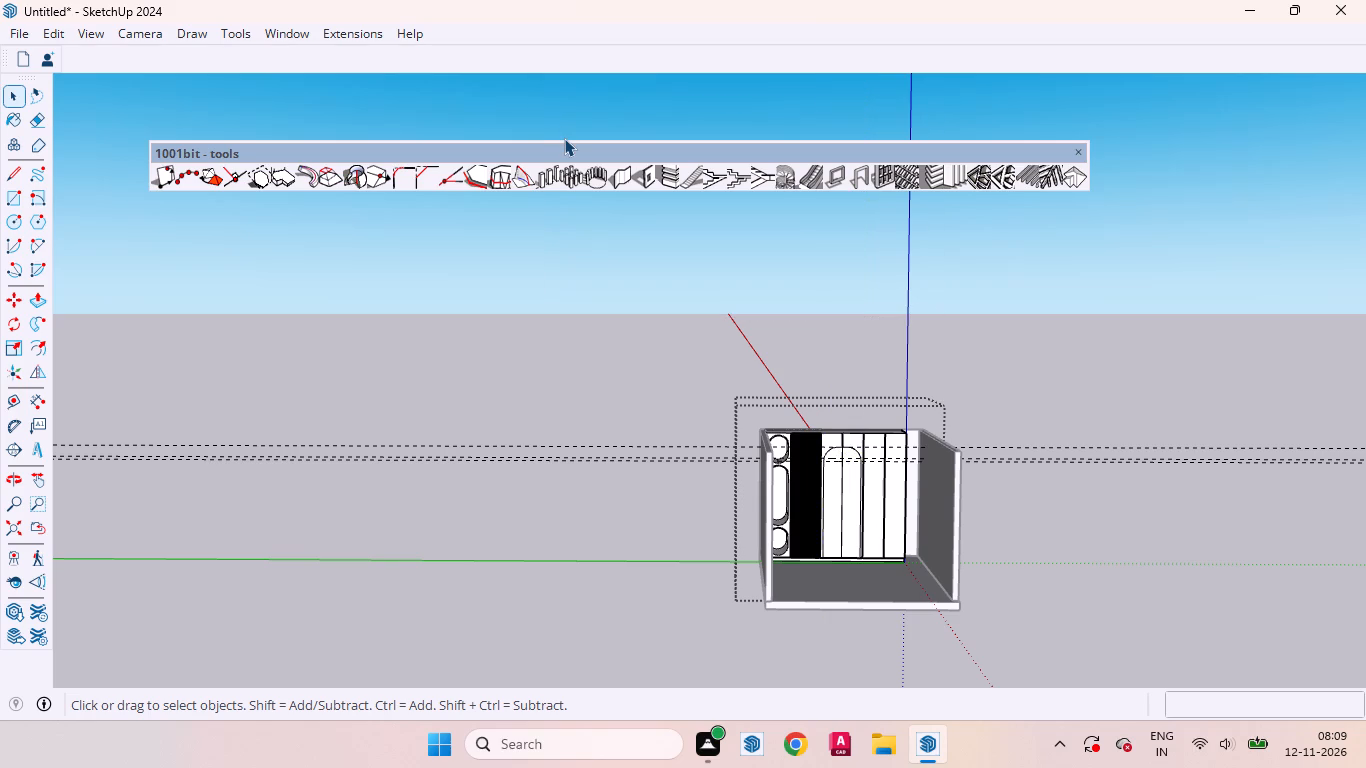
drag(529, 515, 235, 175)
key(Delete)
Erase the short edge crossing the gap between the two plain doors at the panel outline's top edge.
scroll(894, 433, up, 2)
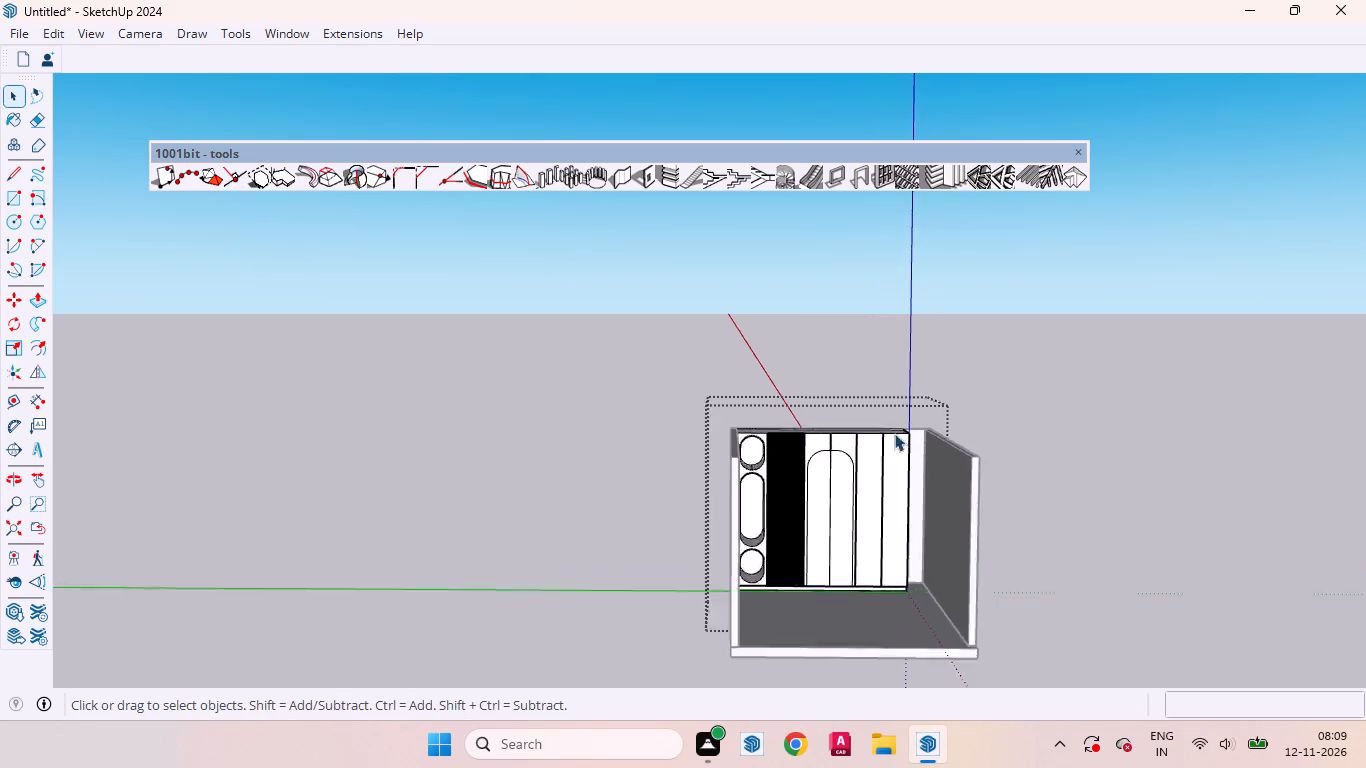
scroll(894, 433, up, 16)
scroll(852, 397, down, 4)
scroll(831, 519, up, 4)
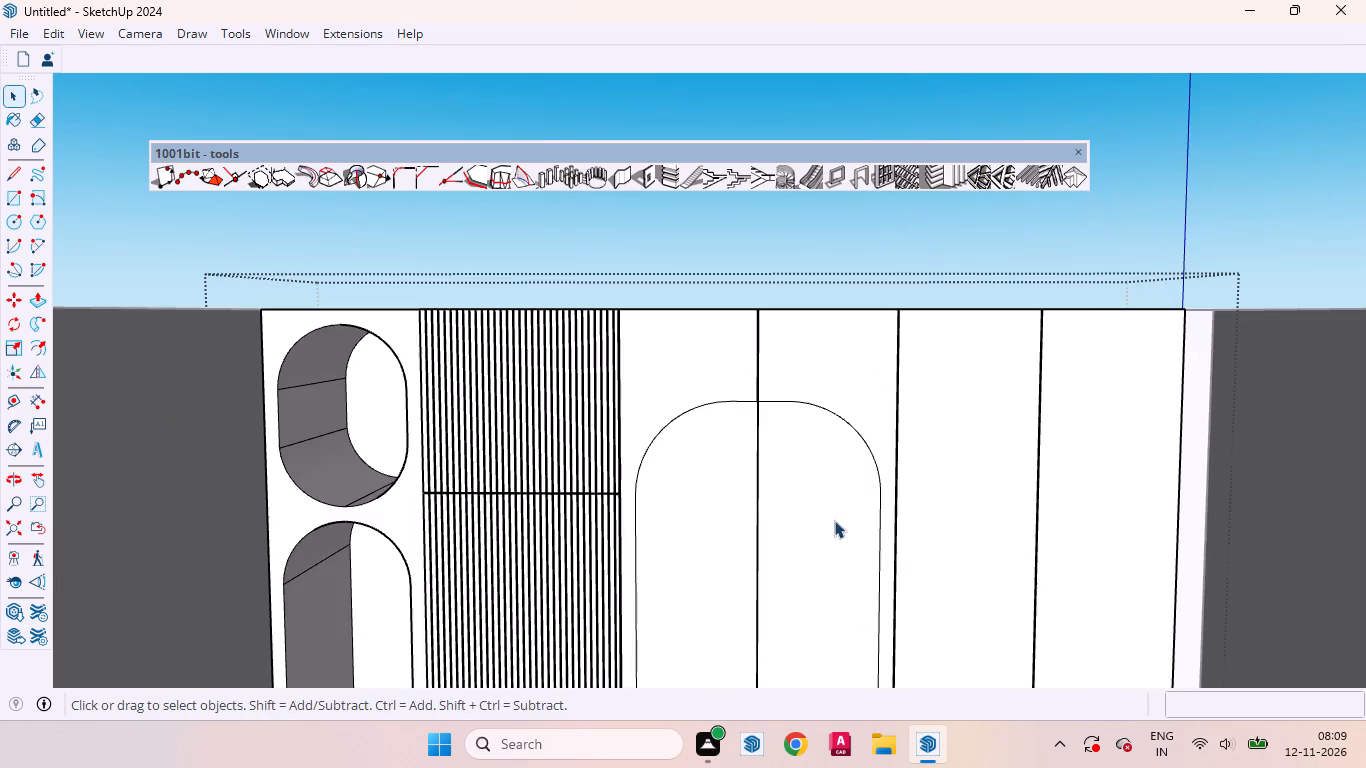
scroll(714, 435, up, 5)
click(848, 549)
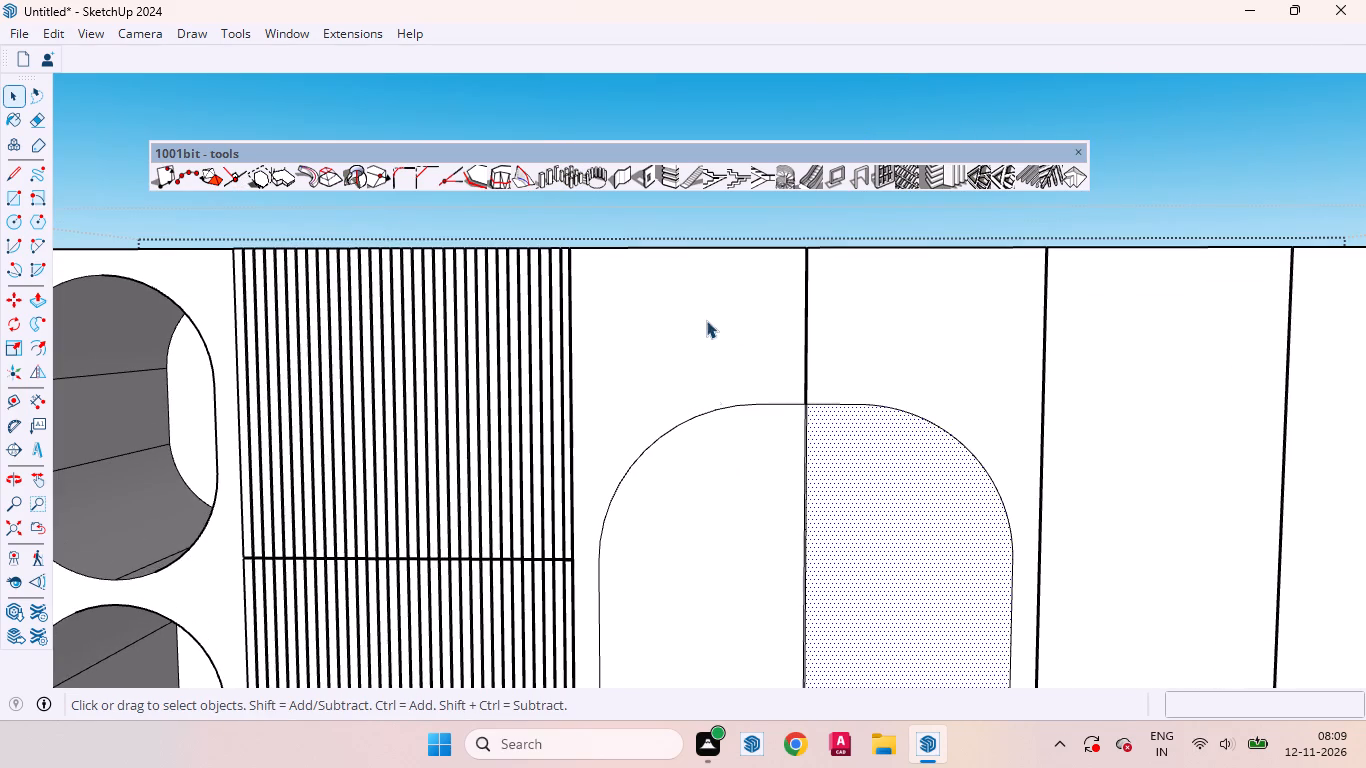
scroll(709, 303, down, 7)
scroll(757, 350, up, 18)
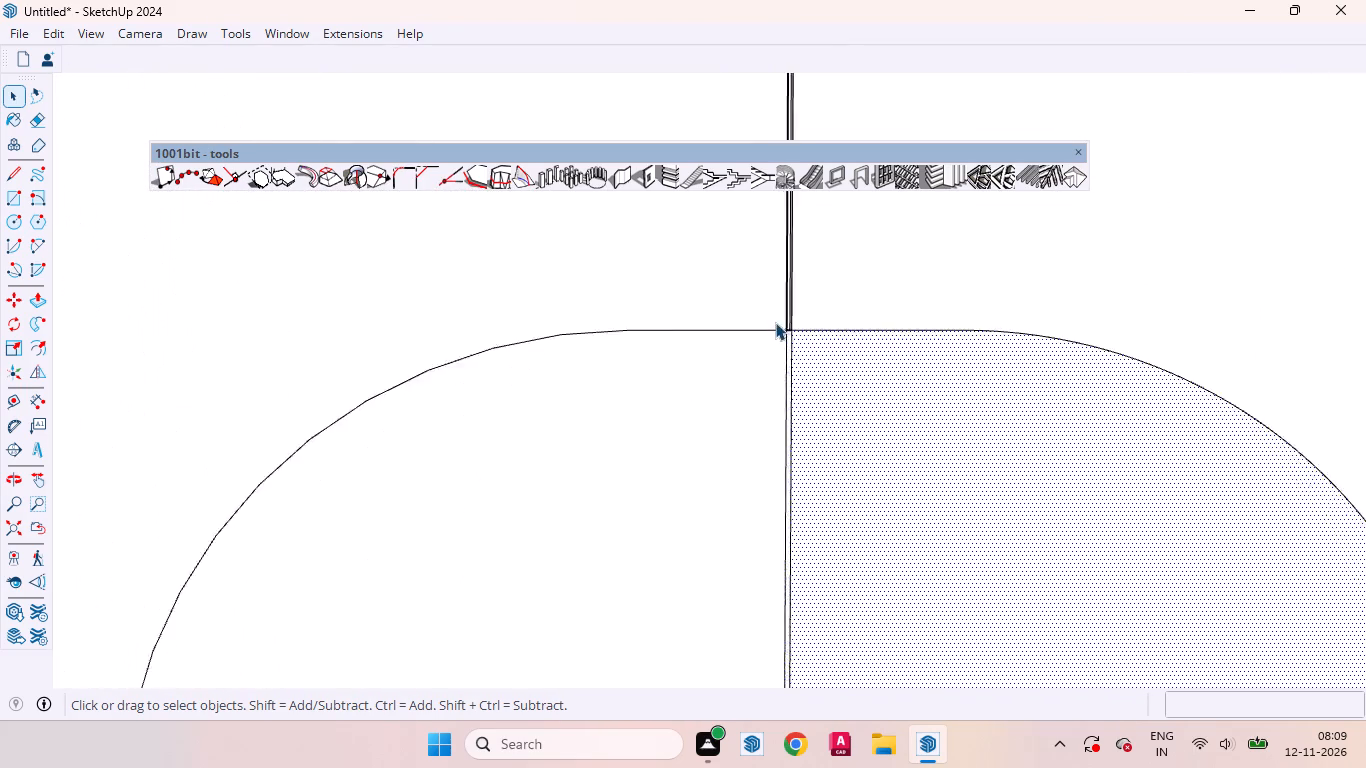
scroll(775, 322, up, 16)
click(803, 349)
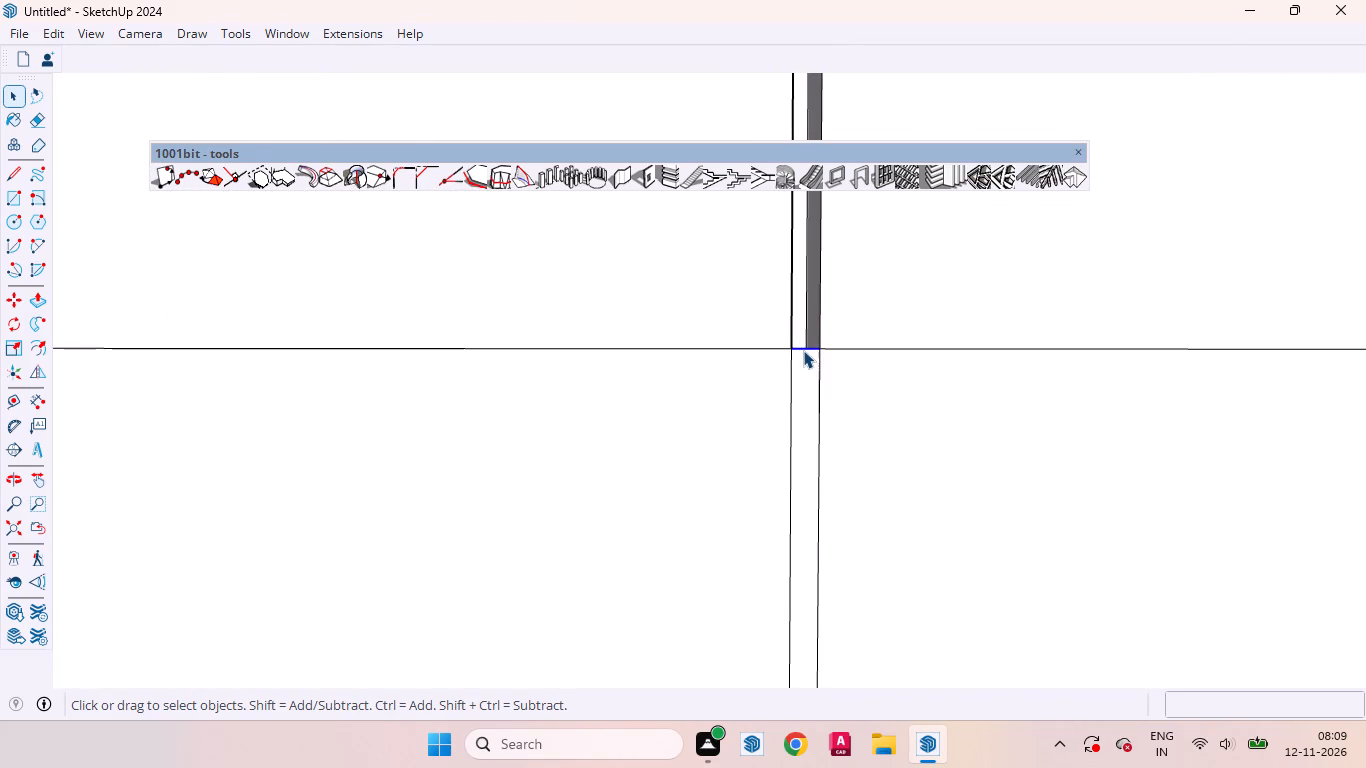
right_click(803, 347)
click(834, 385)
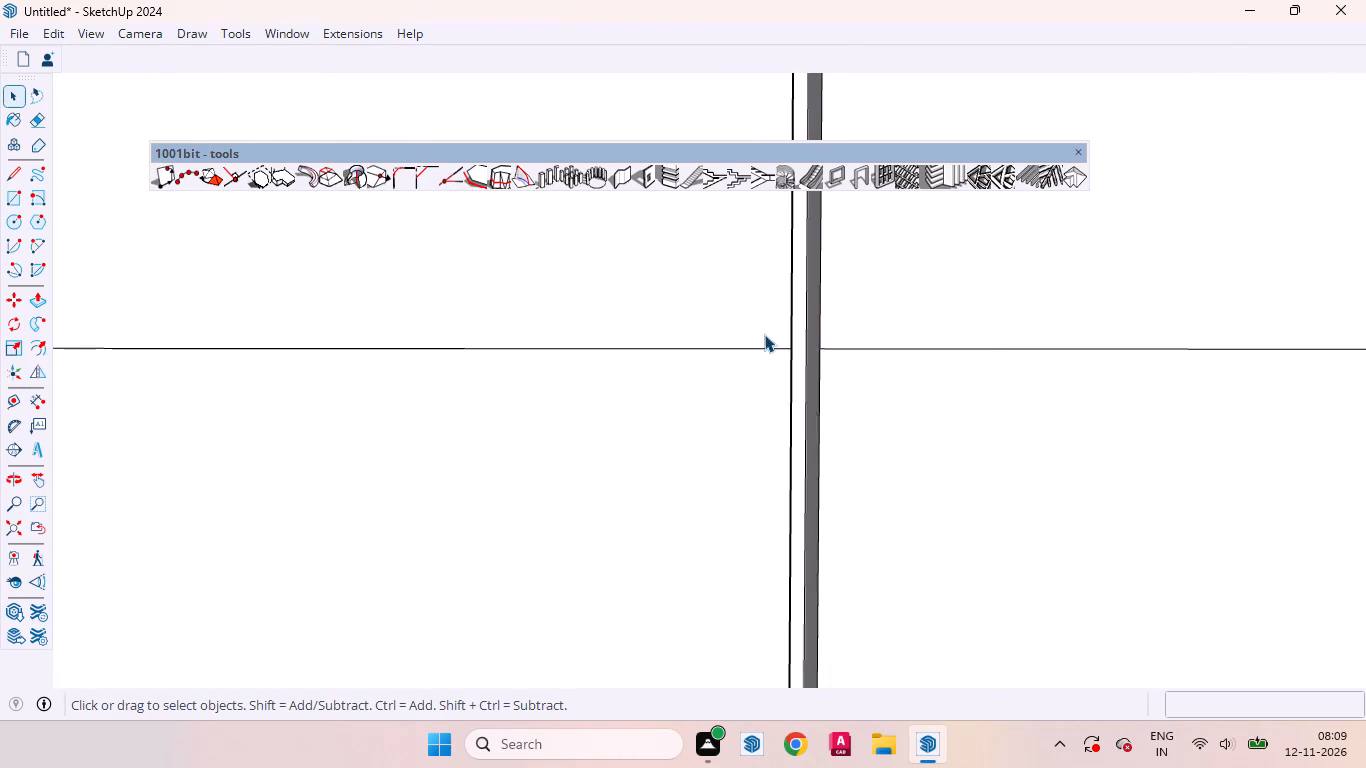
Erase the remaining short edge crossing the gap between the two plain doors, lower down inside the rounded outline.
scroll(747, 303, down, 20)
scroll(747, 303, down, 5)
scroll(759, 243, up, 1)
scroll(759, 243, down, 2)
scroll(760, 460, up, 3)
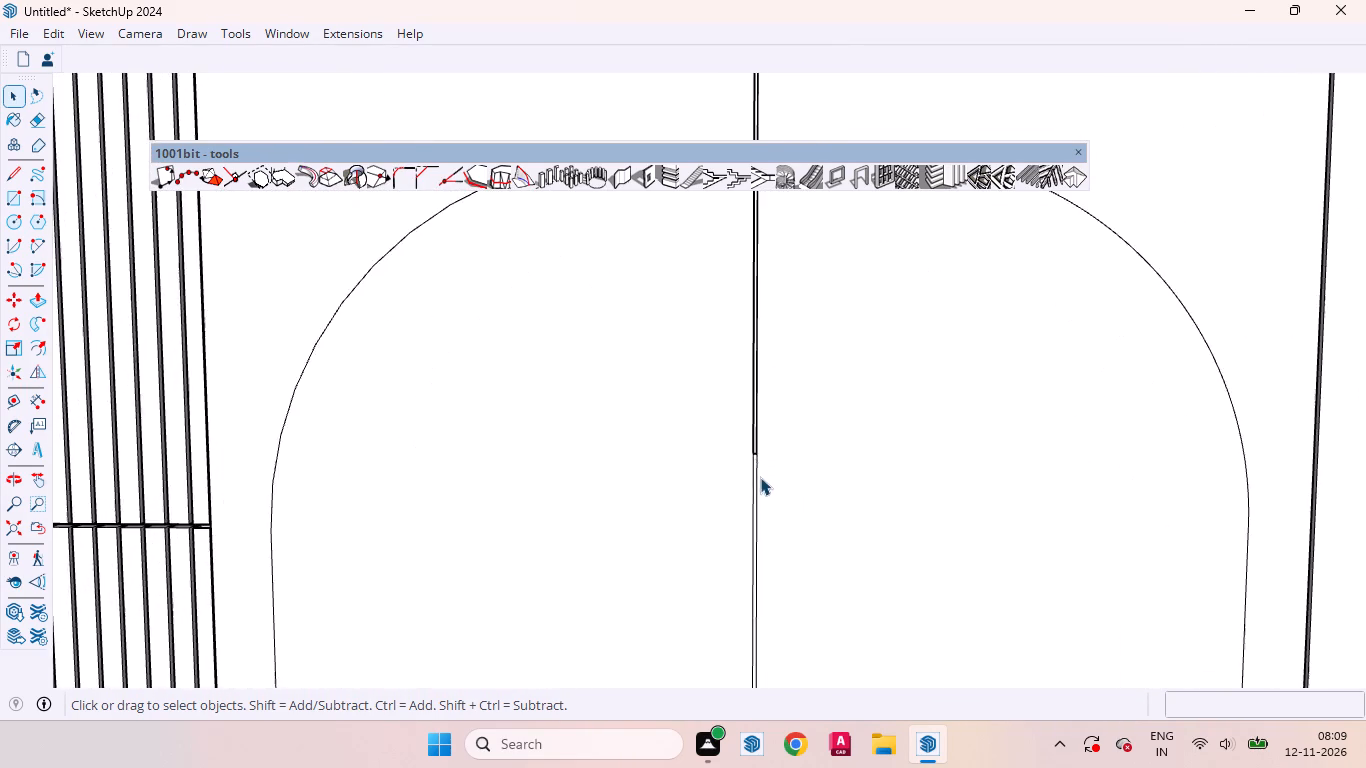
scroll(760, 477, up, 20)
scroll(760, 477, up, 9)
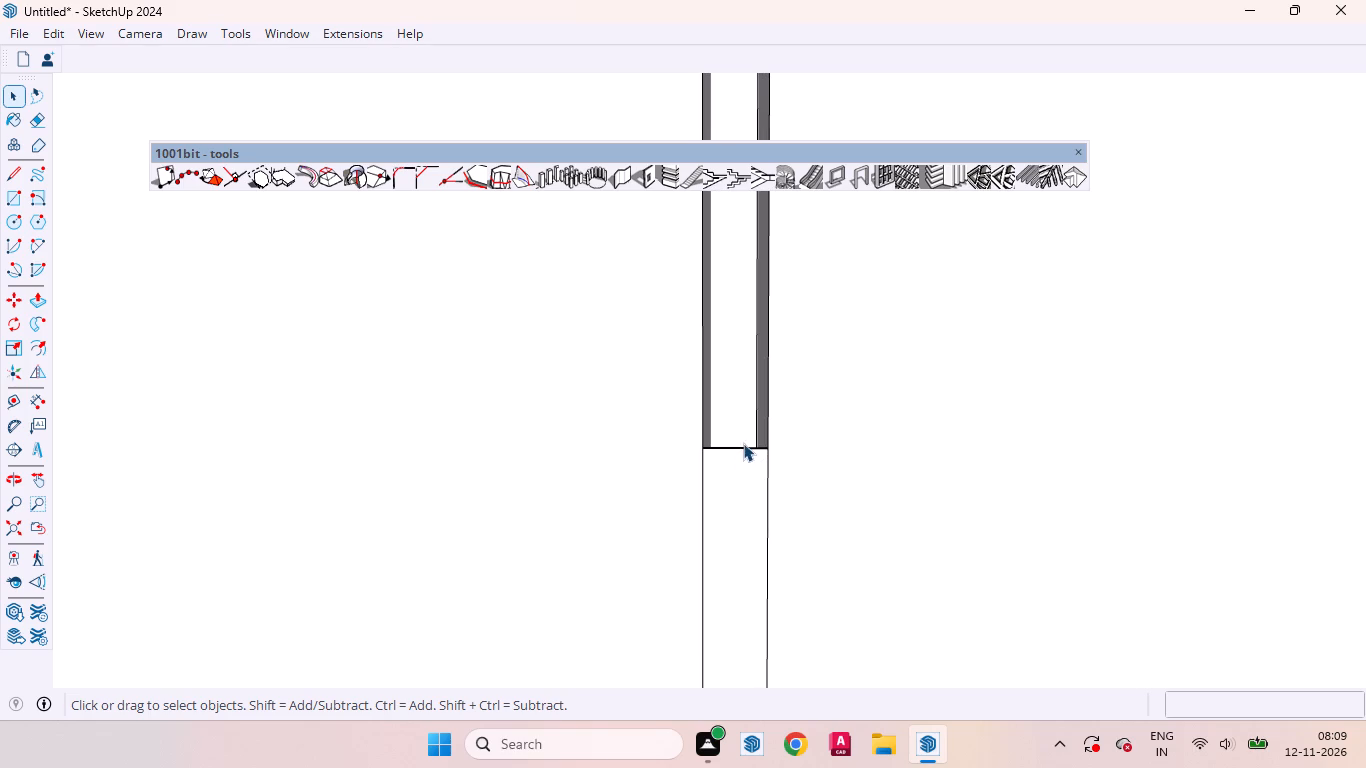
click(743, 447)
right_click(743, 447)
click(797, 134)
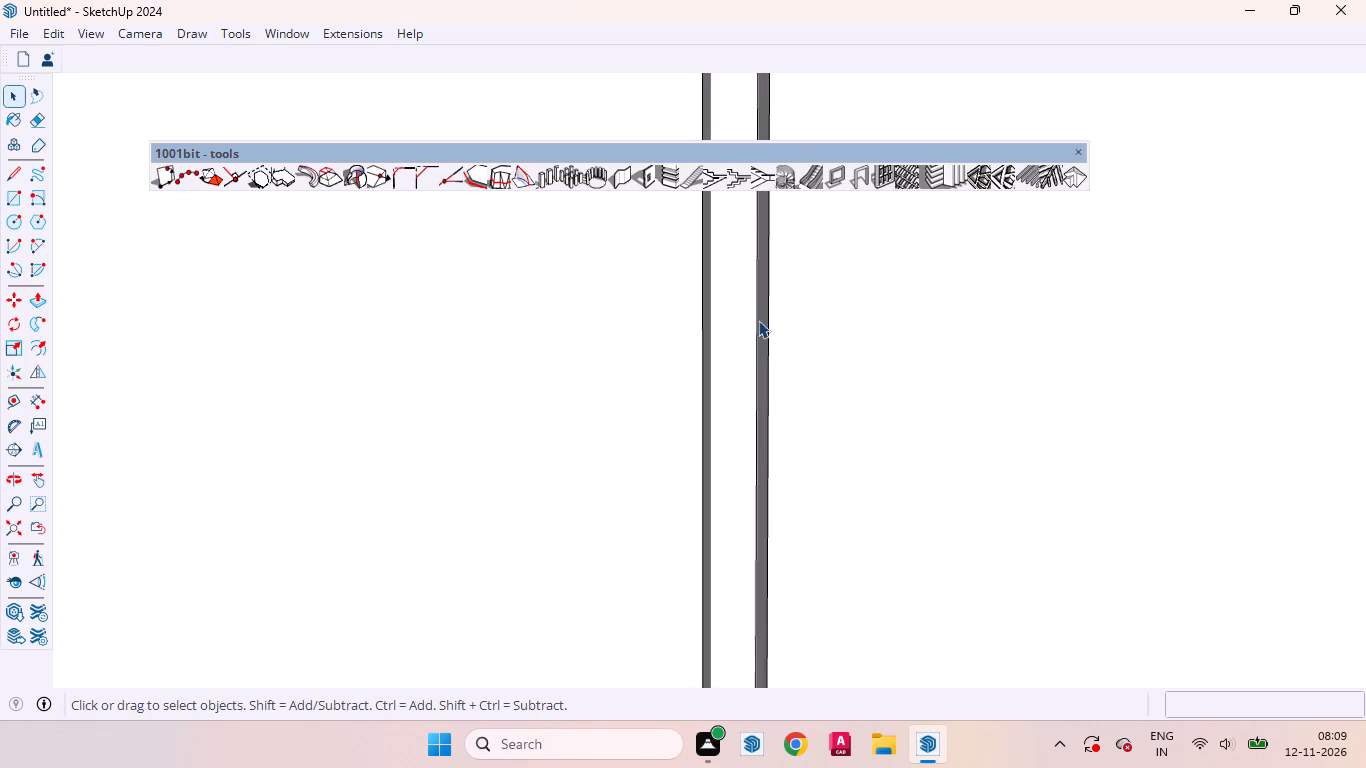
Check the separate faces inside and outside the rounded outline on both plain doors by selecting them one at a time.
scroll(745, 329, down, 20)
scroll(745, 329, down, 13)
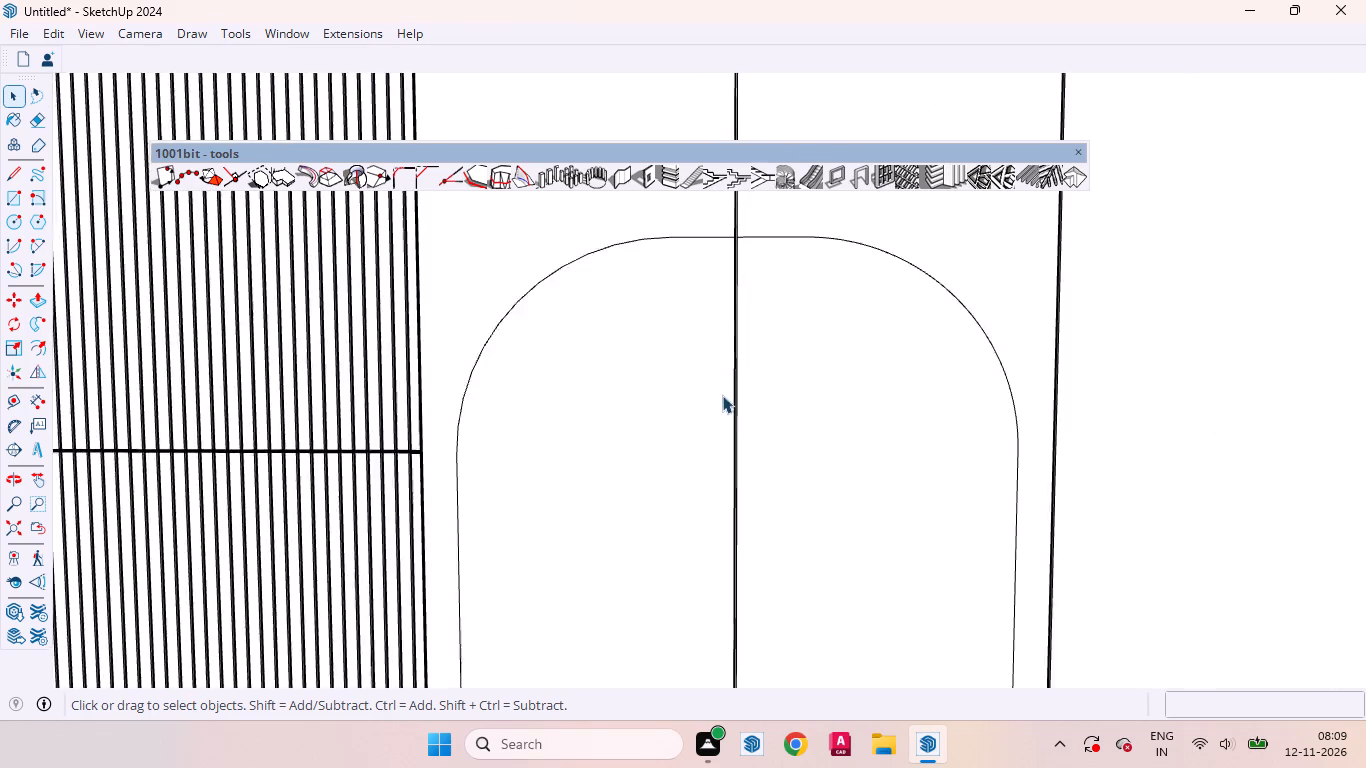
scroll(722, 395, down, 20)
scroll(722, 395, down, 4)
middle_drag(713, 417, 790, 564)
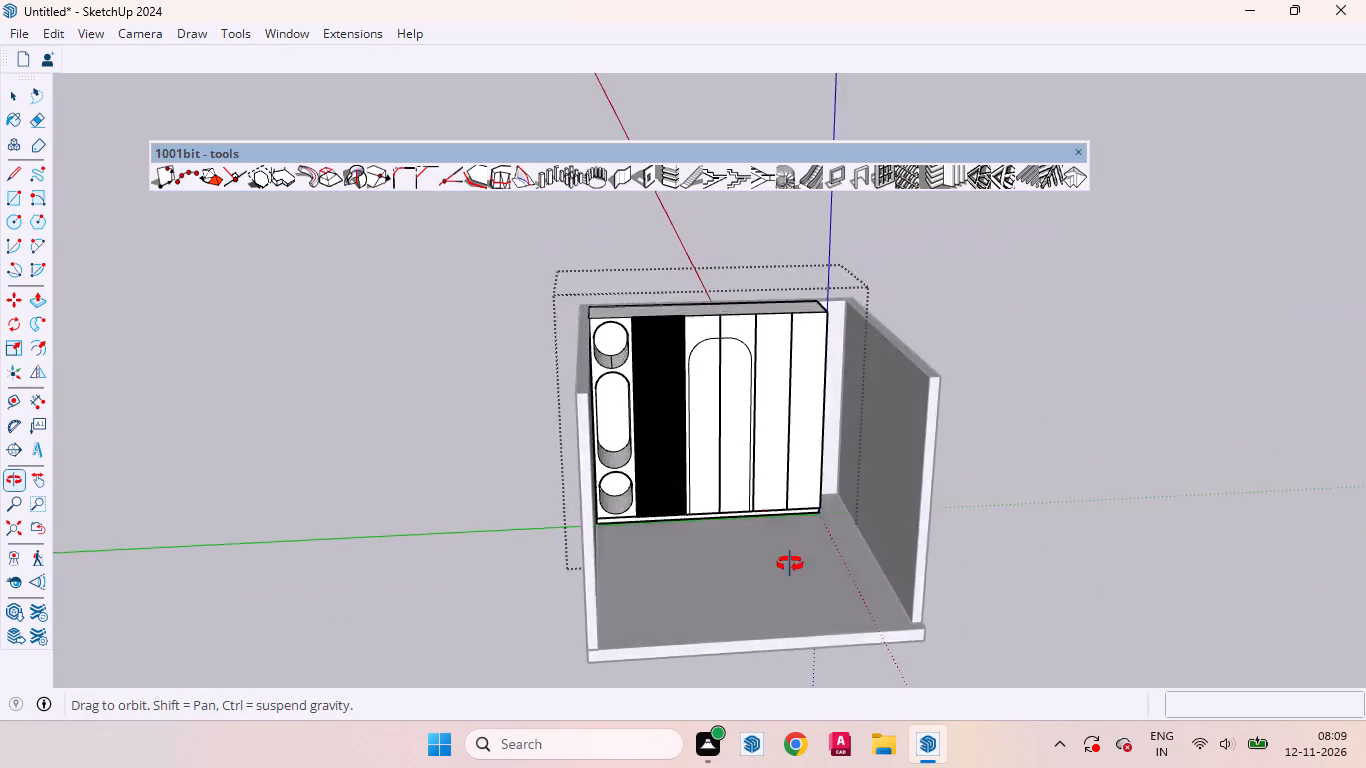
middle_drag(790, 564, 794, 579)
scroll(742, 359, up, 9)
click(735, 390)
click(666, 399)
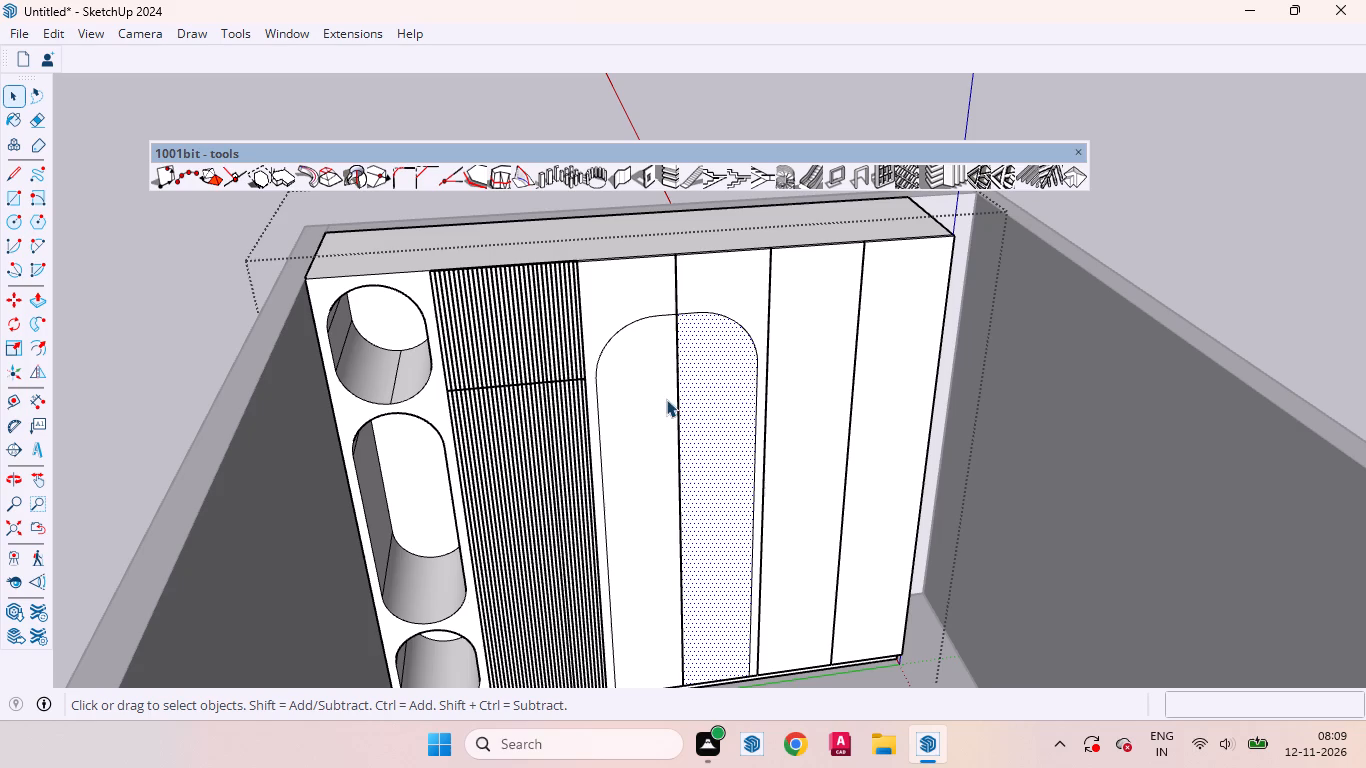
click(729, 291)
click(635, 296)
click(752, 303)
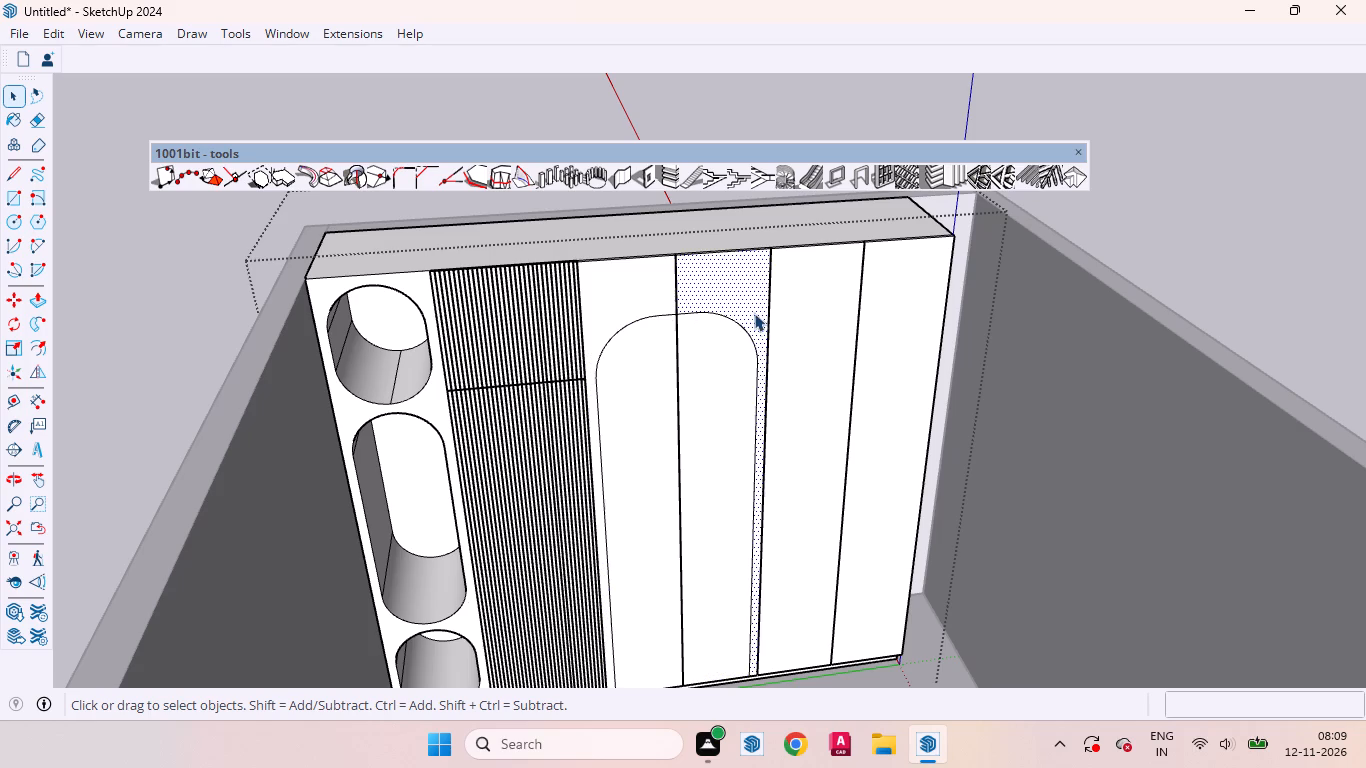
click(625, 287)
Place a vertical guide 2" inside the left edge of the third plain door, beside the rounded panel outline.
middle_drag(691, 327, 582, 273)
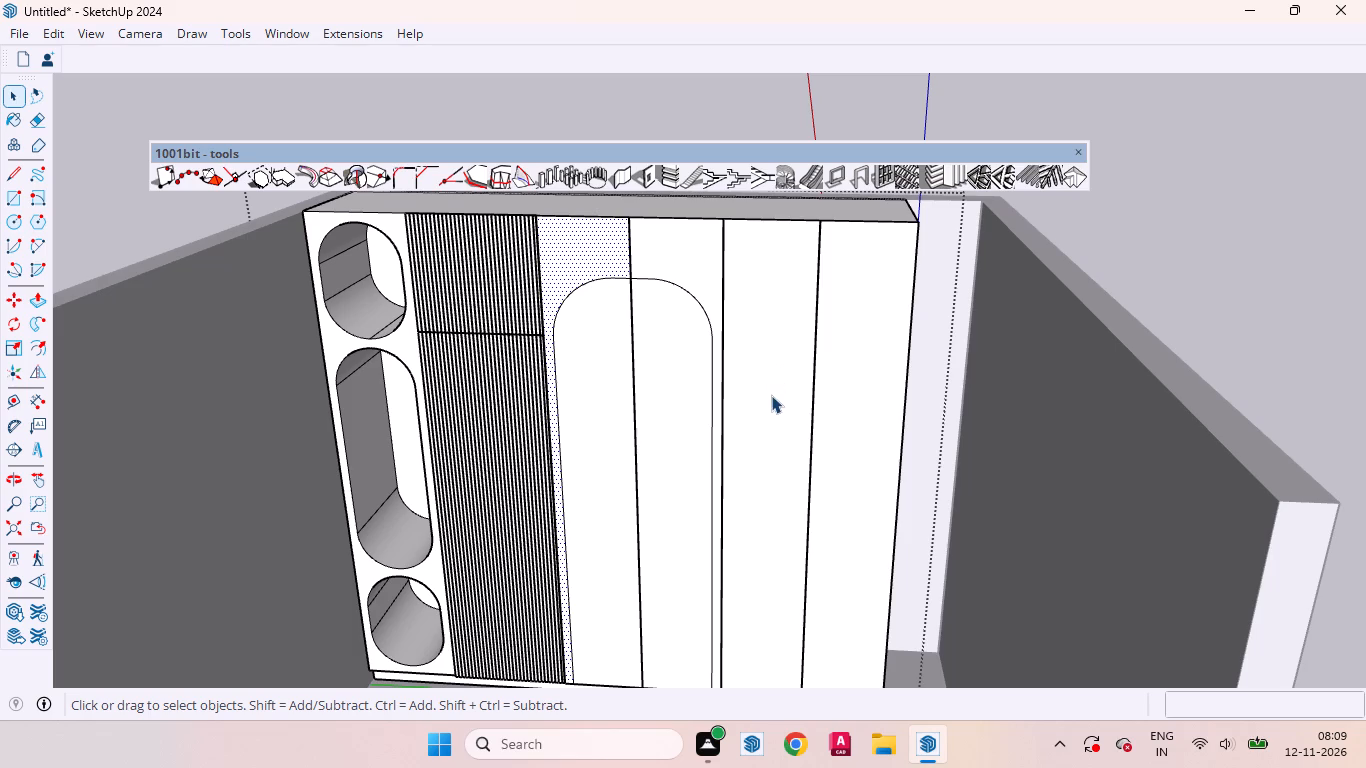
scroll(729, 277, up, 5)
middle_drag(769, 355, 812, 360)
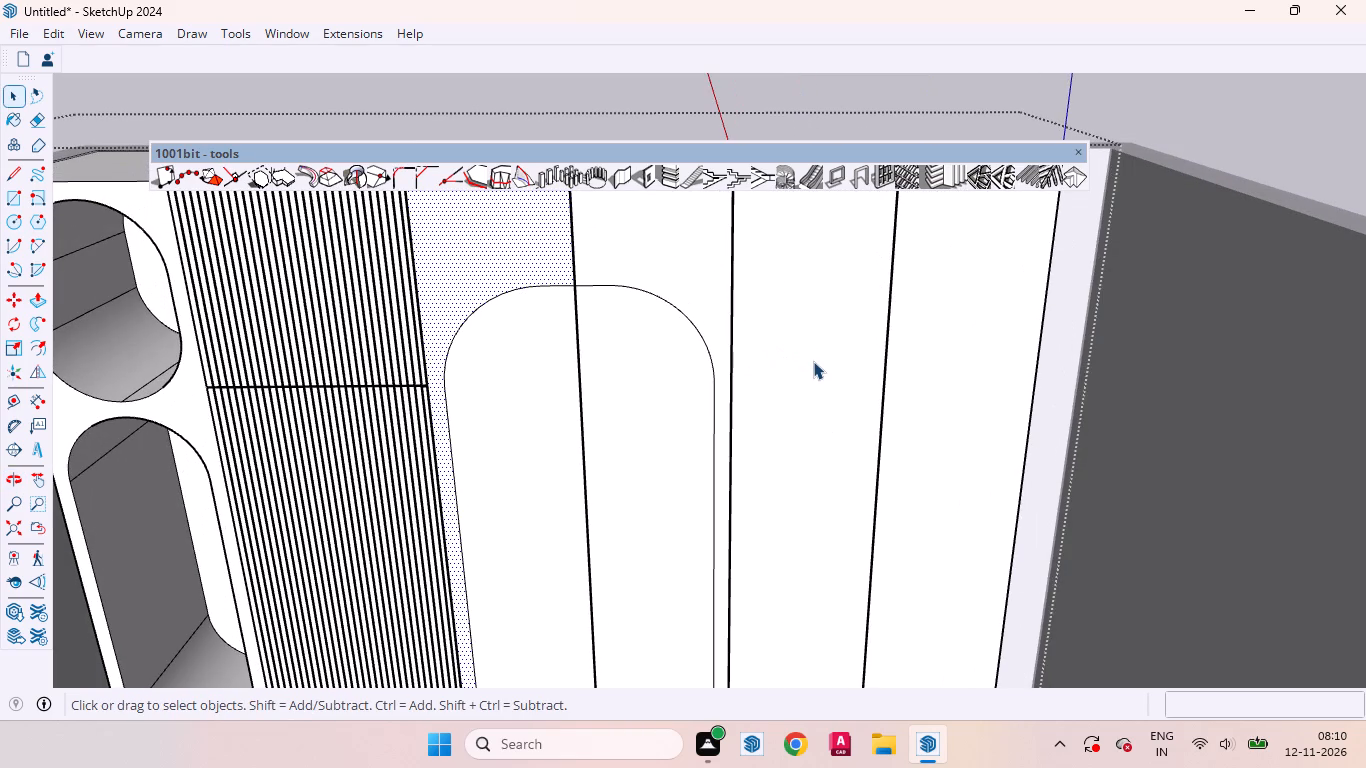
key(t)
scroll(695, 482, down, 3)
scroll(769, 324, up, 1)
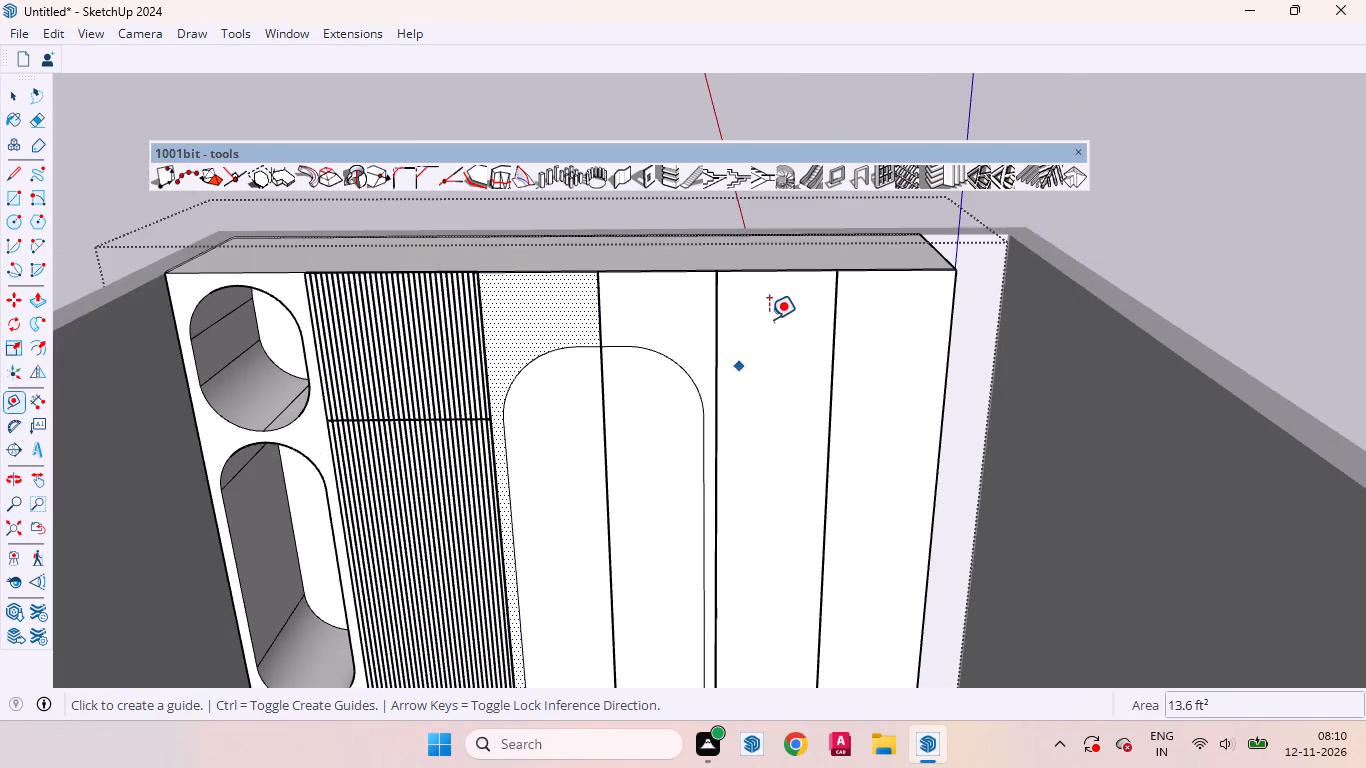
scroll(769, 319, up, 15)
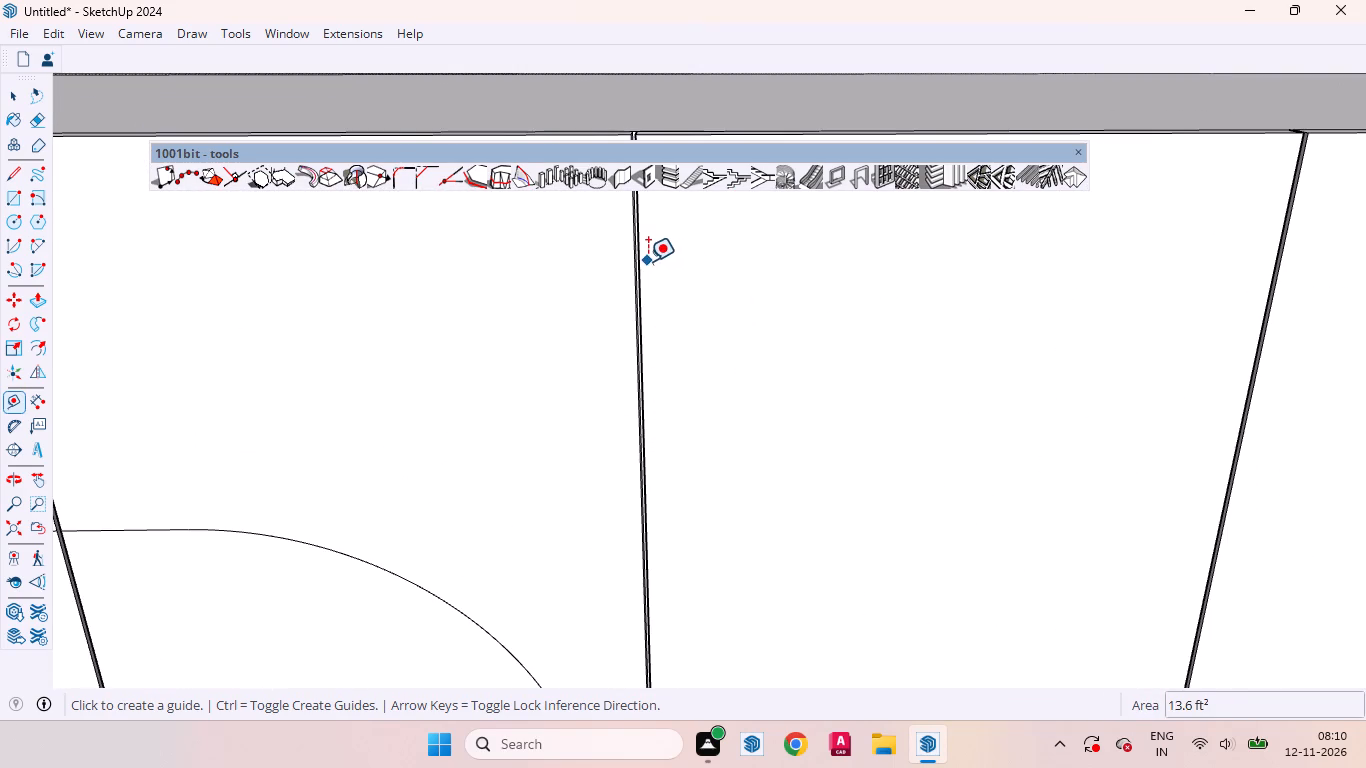
click(644, 260)
key(2)
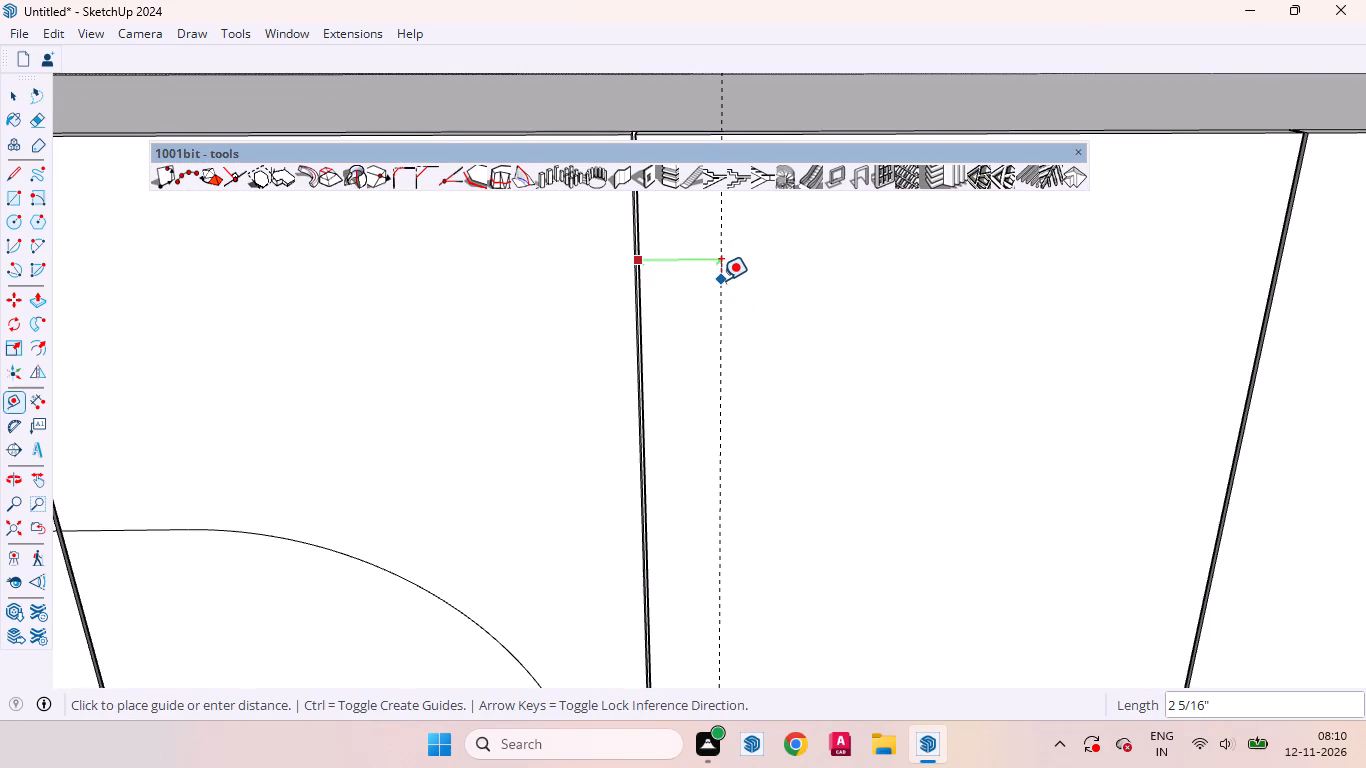
key(Return)
Place a second vertical guide 2" inside the right edge of the third plain door.
scroll(644, 376, down, 4)
scroll(1124, 340, up, 4)
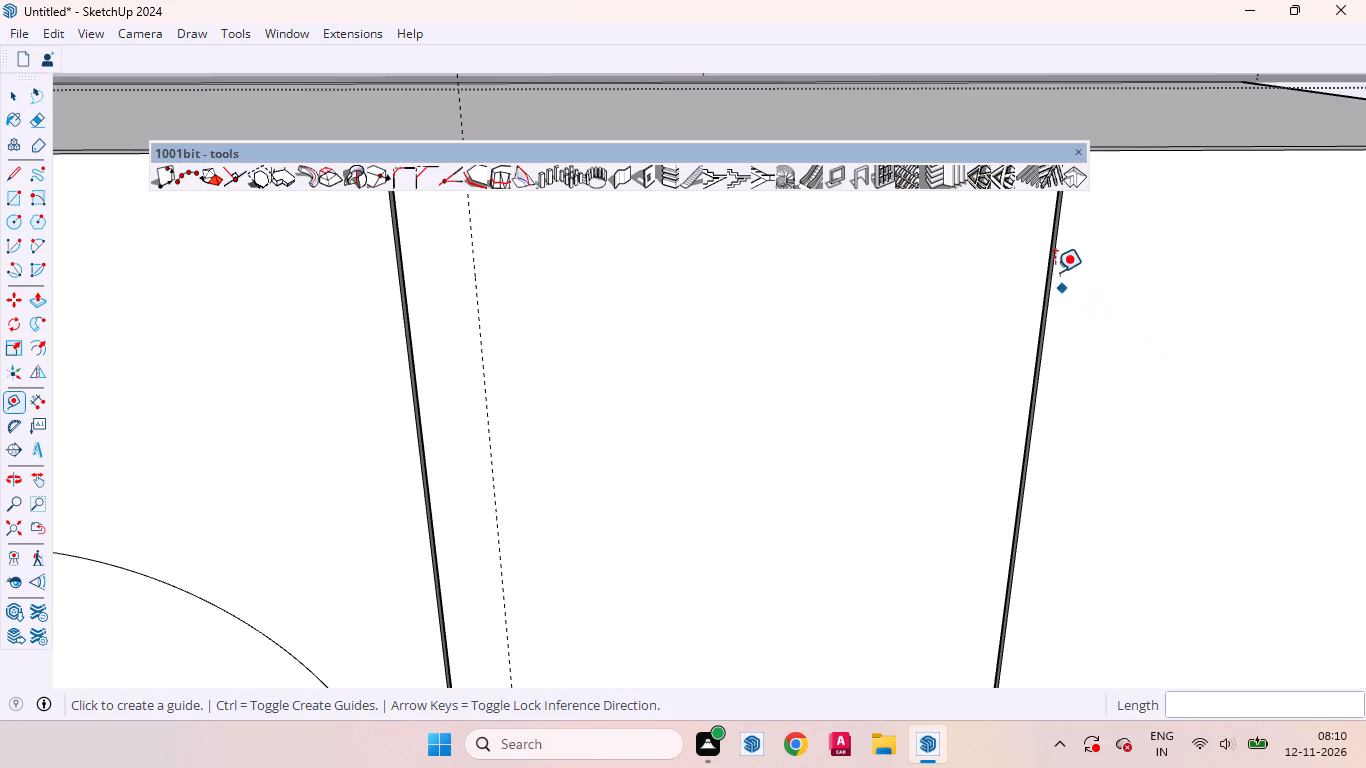
click(1052, 252)
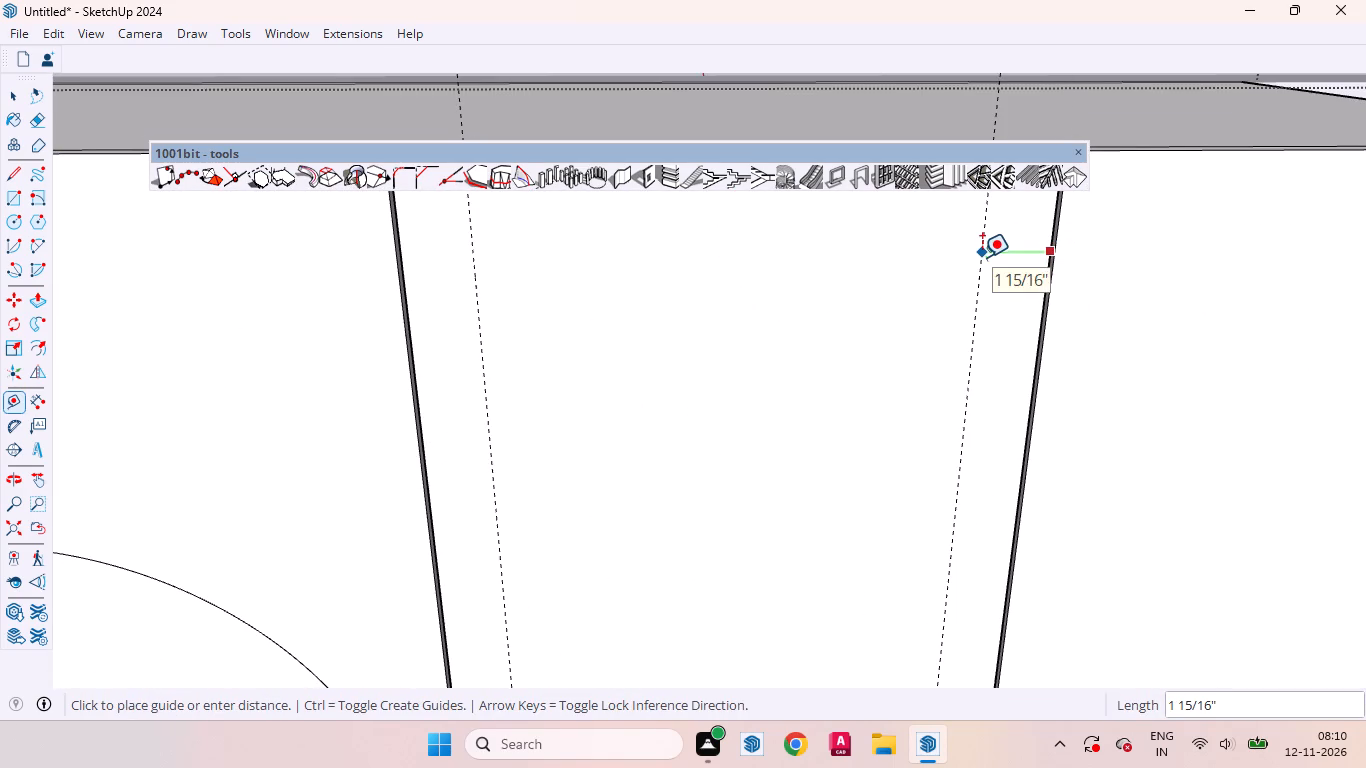
key(2)
key(Return)
scroll(824, 326, down, 9)
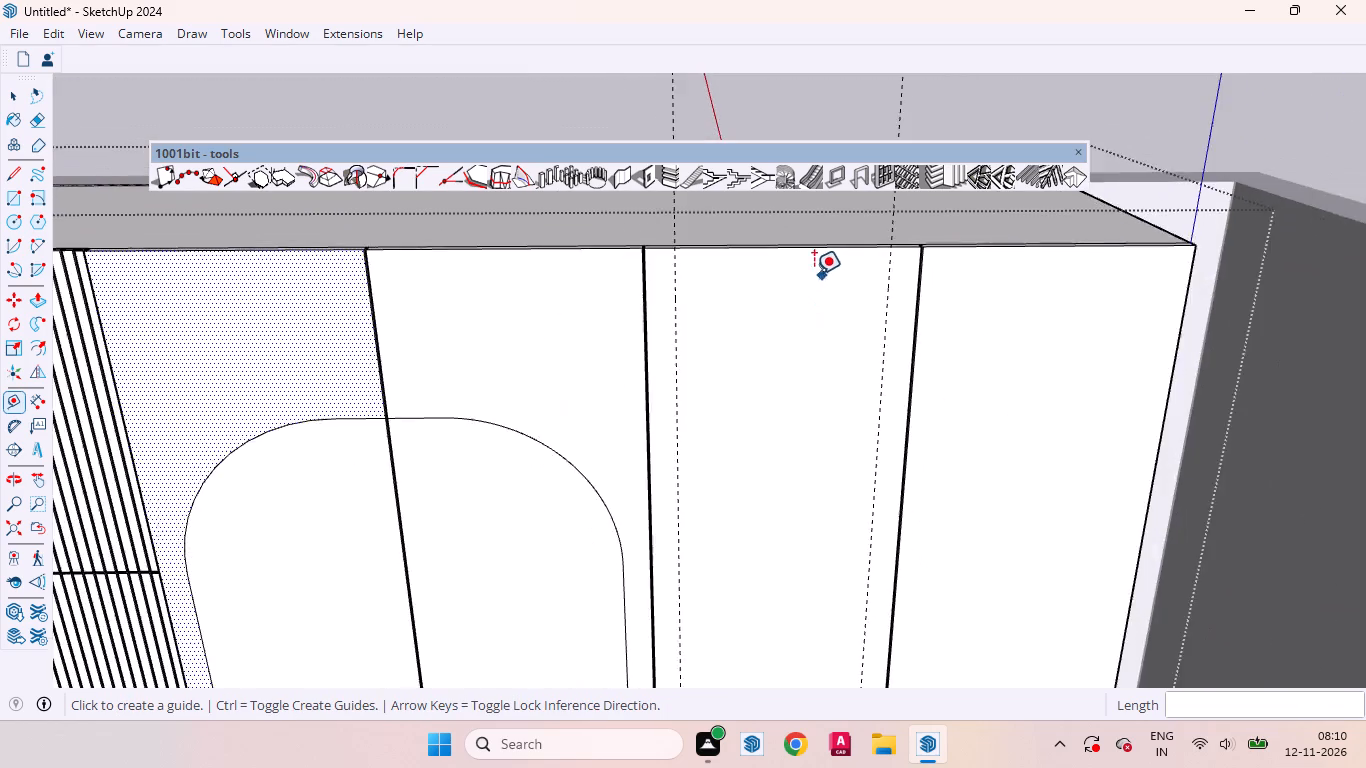
scroll(814, 274, down, 17)
middle_drag(767, 444, 765, 397)
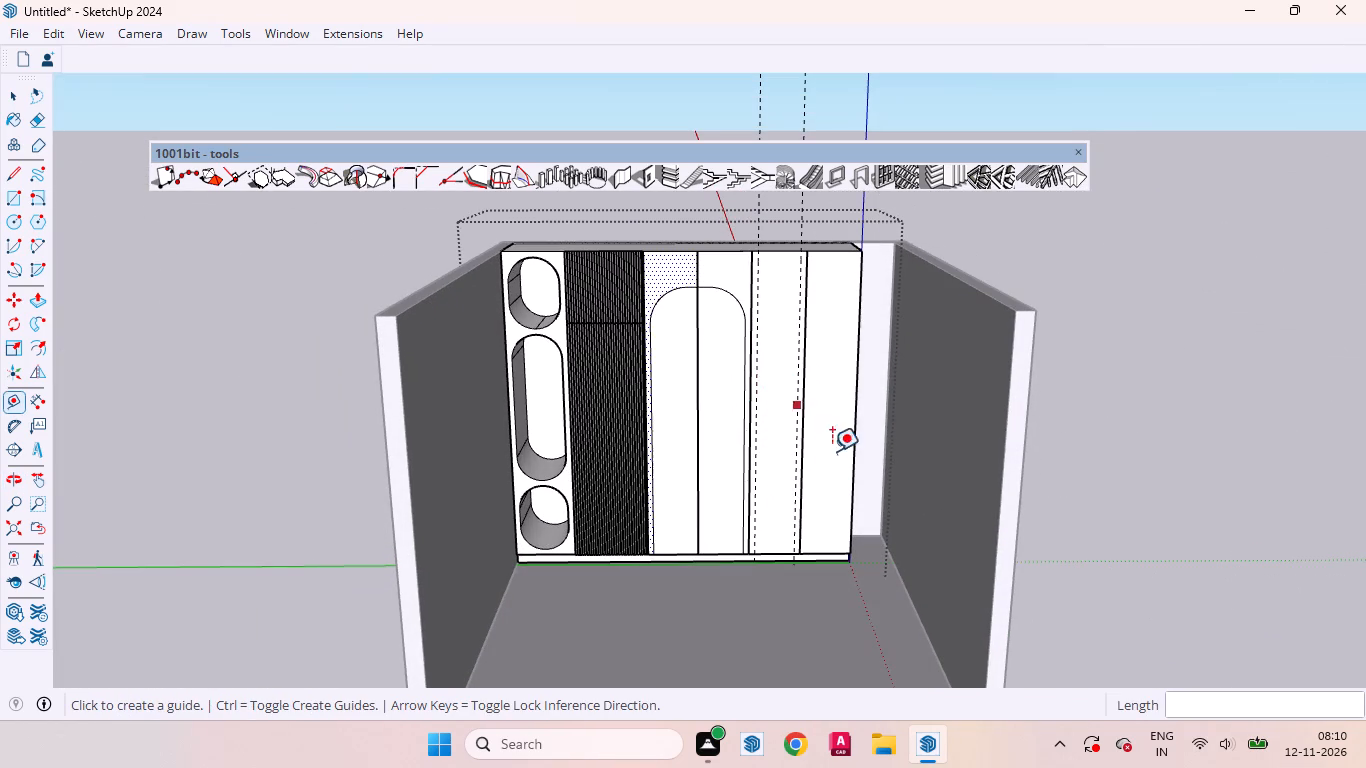
key(space)
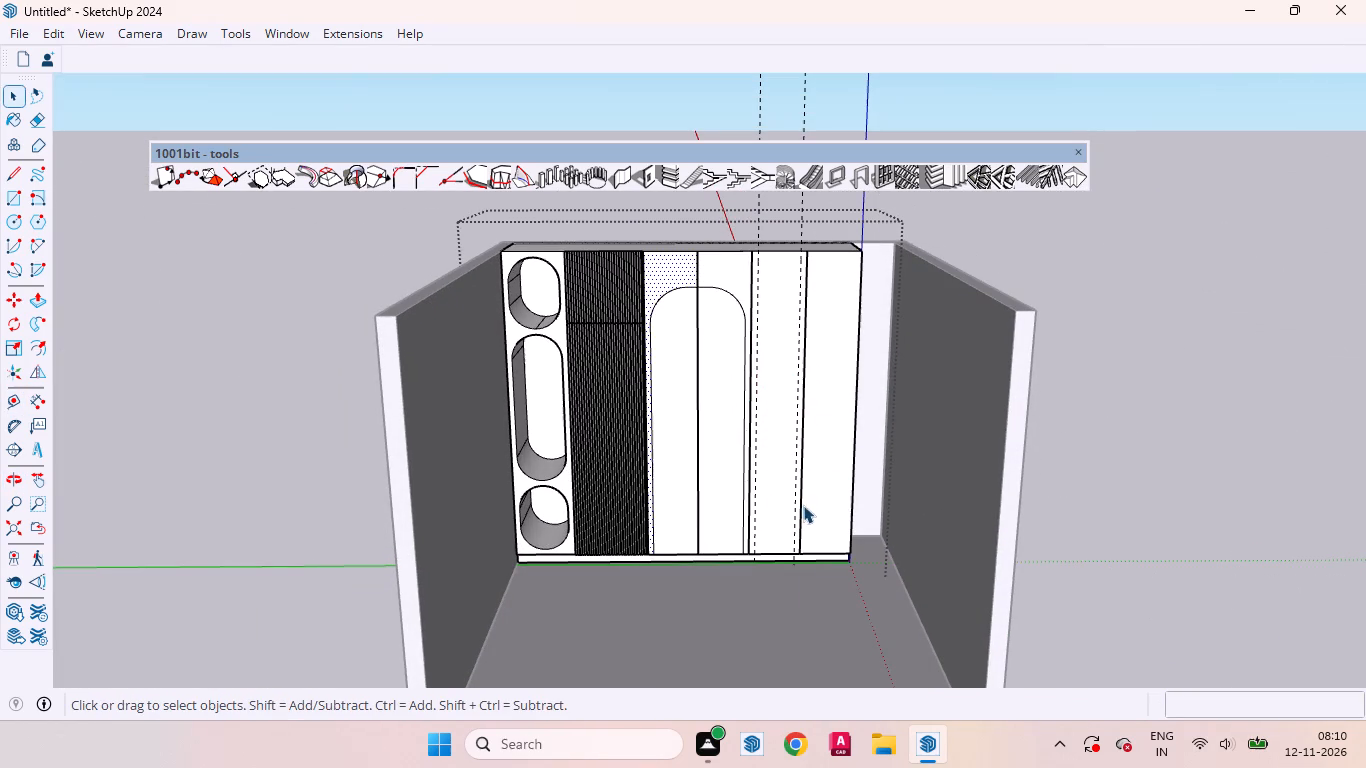
Place a horizontal guide 4' above the bottom edge of the third plain door.
middle_drag(854, 526, 795, 572)
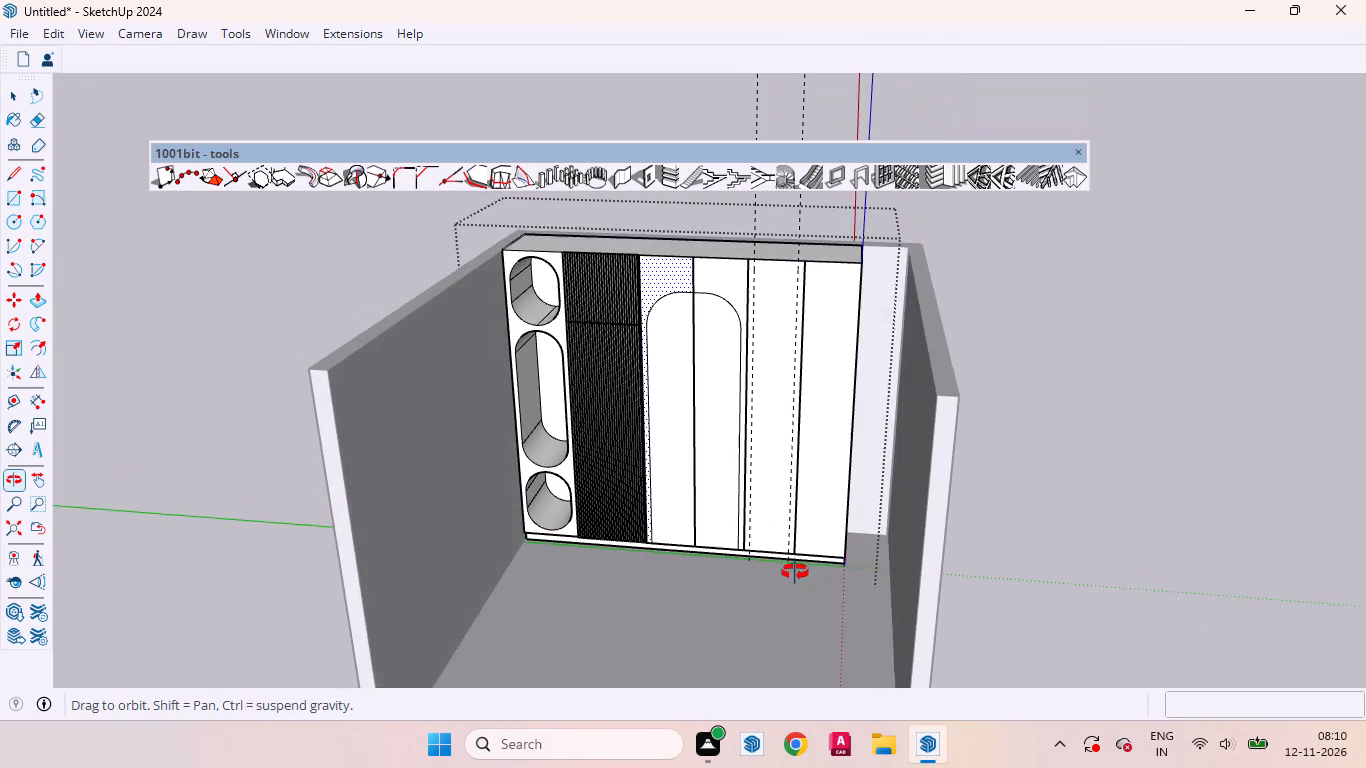
middle_drag(795, 572, 796, 571)
scroll(787, 520, up, 4)
key(t)
scroll(784, 540, up, 4)
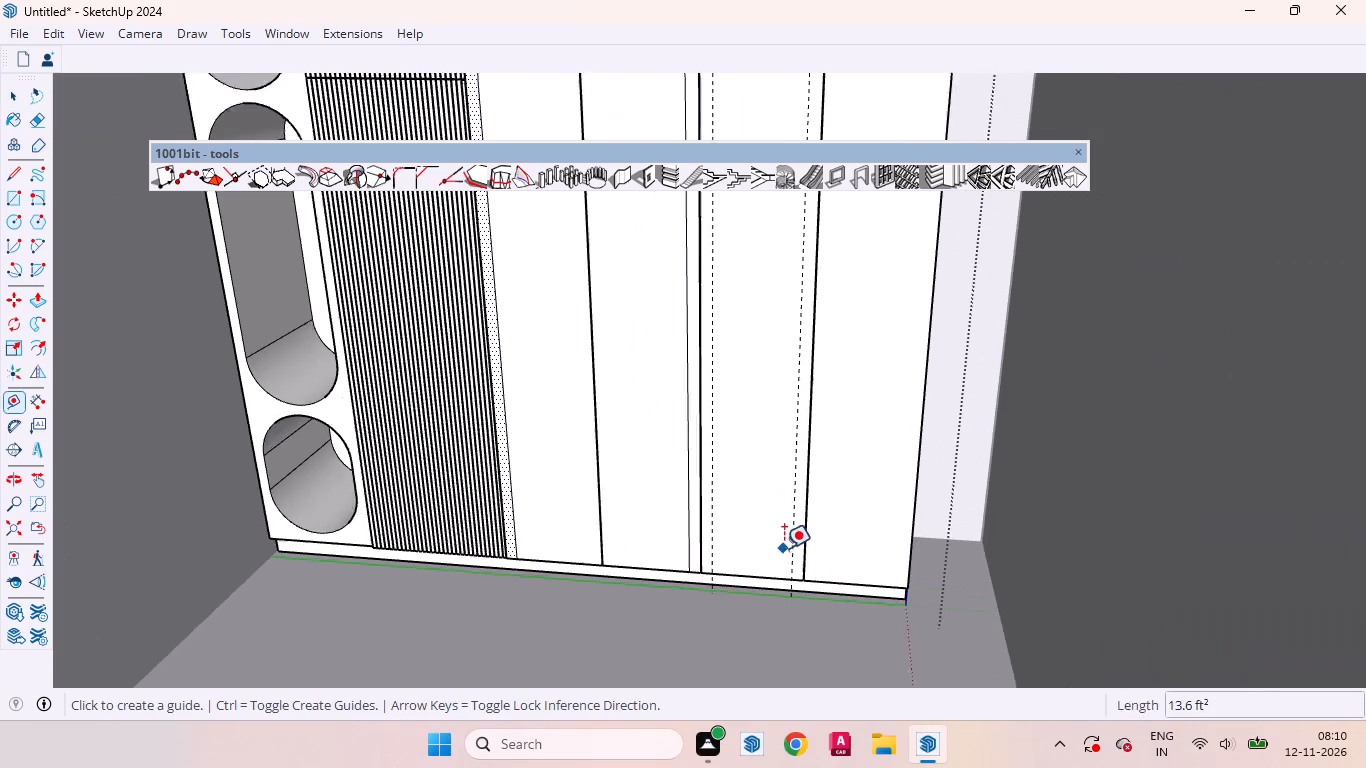
click(781, 579)
scroll(785, 540, down, 4)
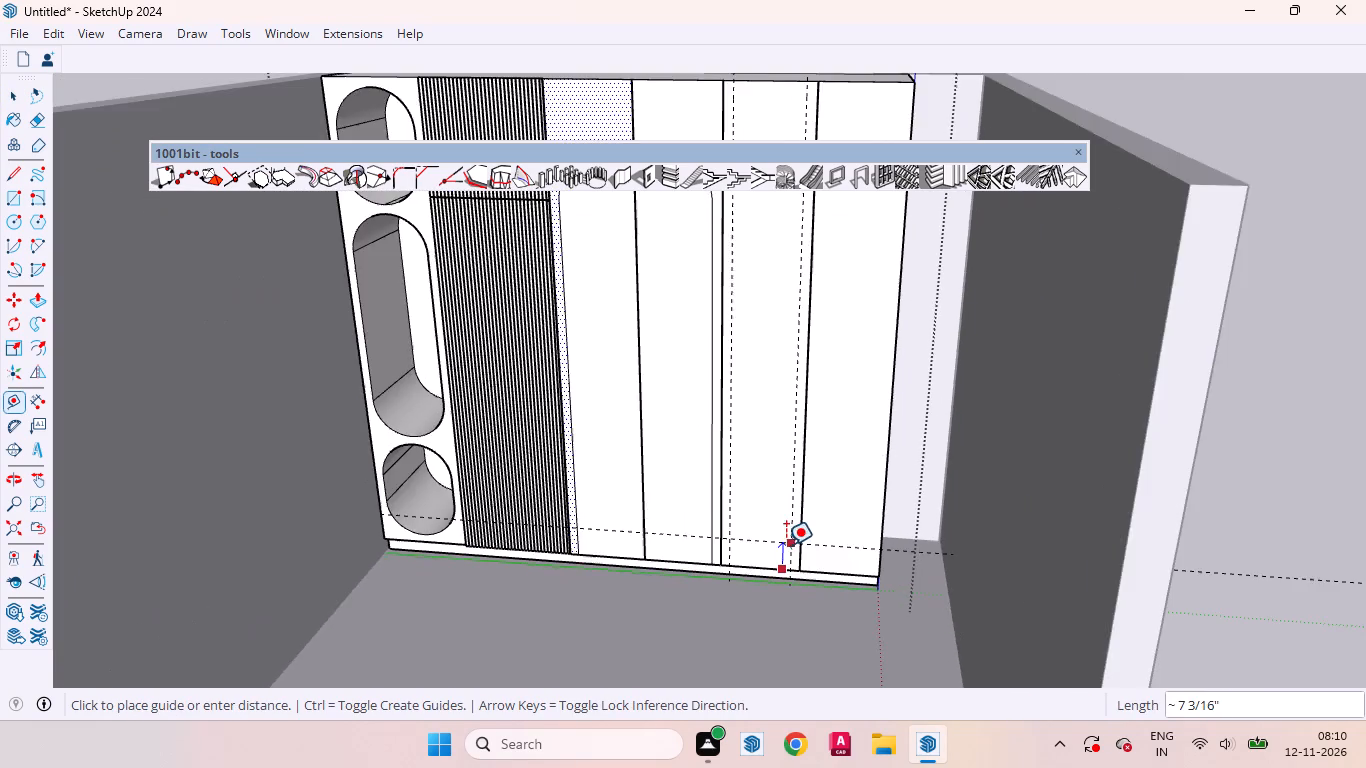
scroll(786, 545, down, 3)
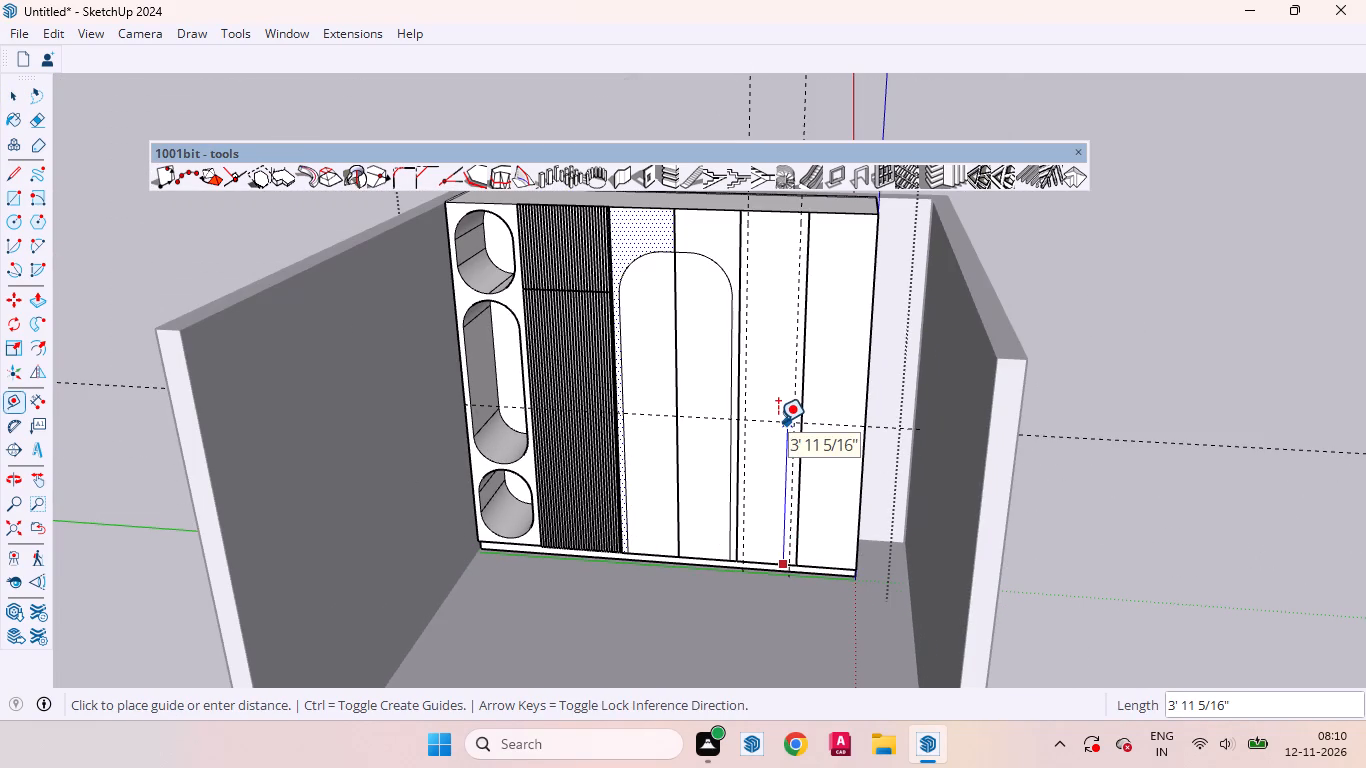
text(4')
key(Return)
key(space)
Check the plain door faces and the areas inside and outside the rounded outline by selecting them one at a time.
scroll(785, 533, down, 3)
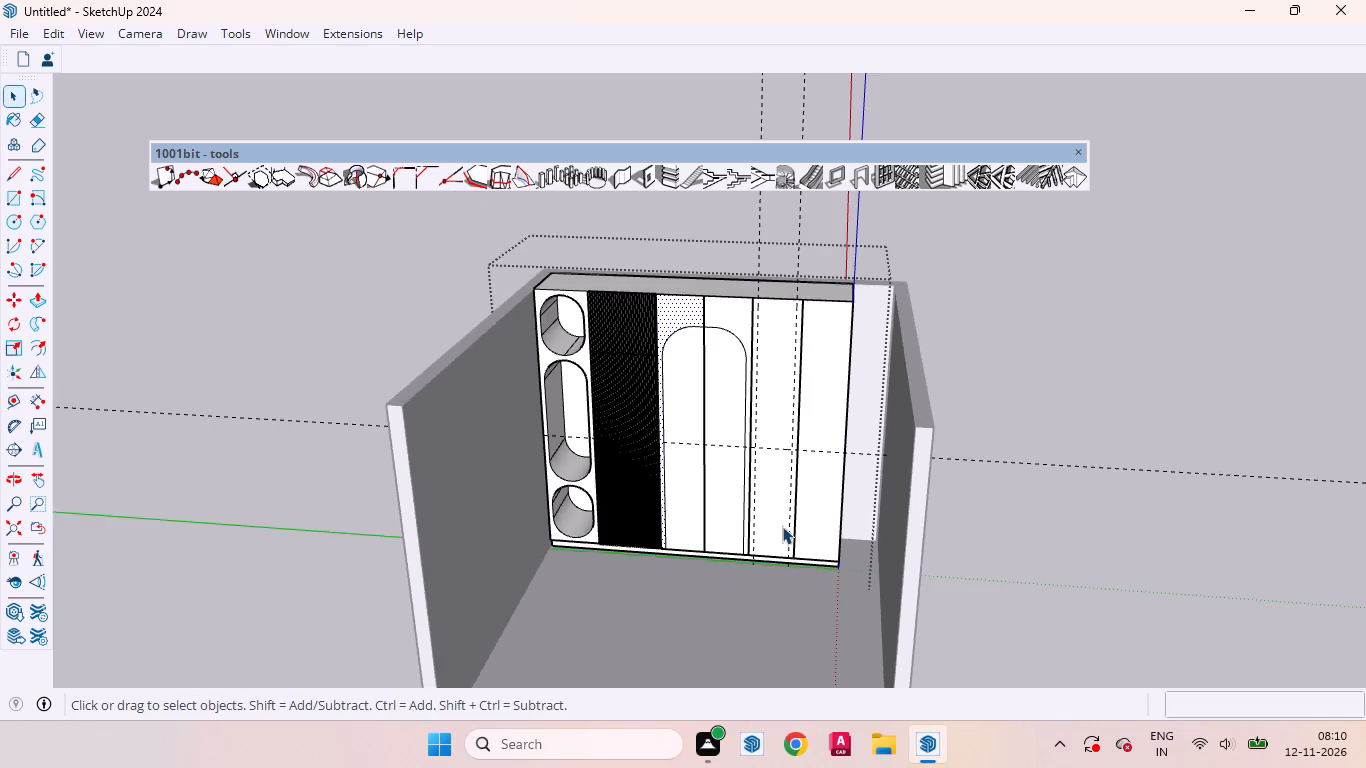
middle_drag(782, 521, 821, 400)
click(782, 351)
click(827, 360)
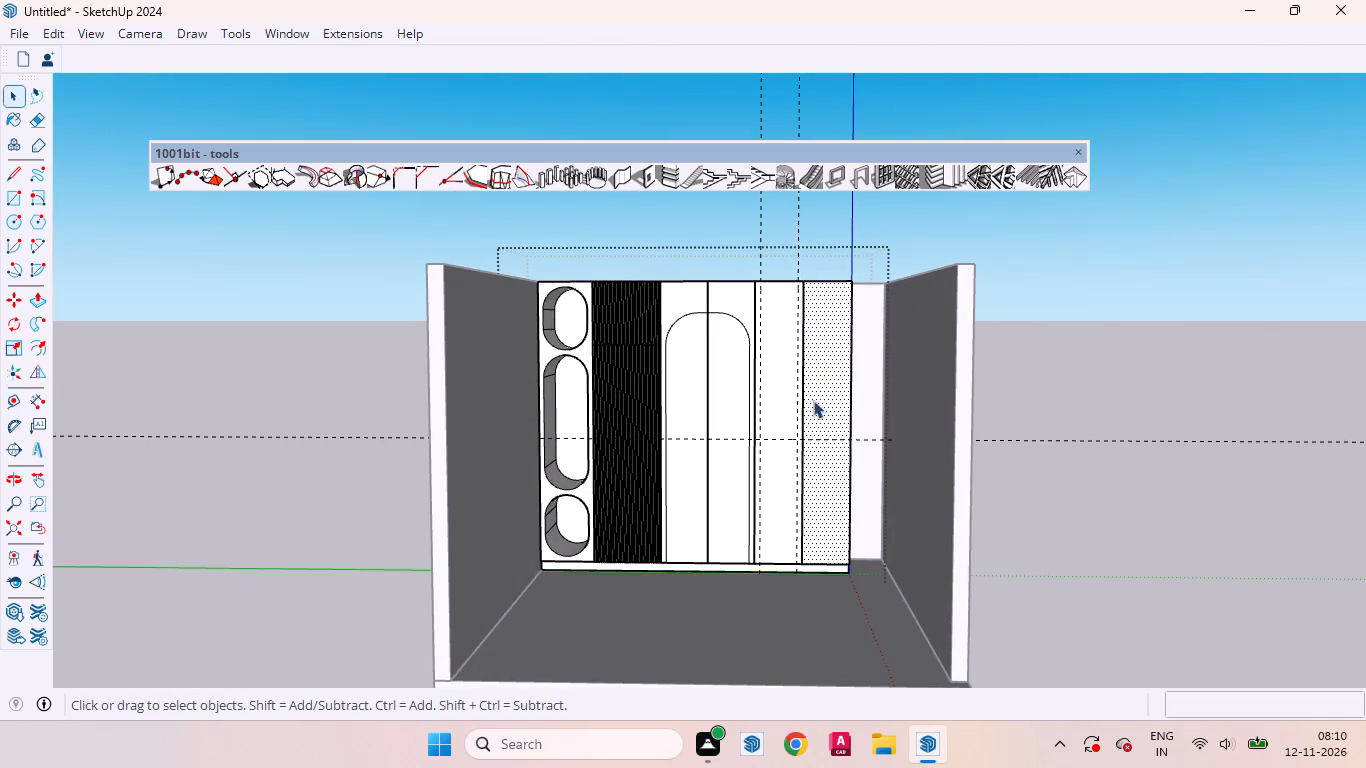
scroll(784, 406, up, 9)
click(774, 403)
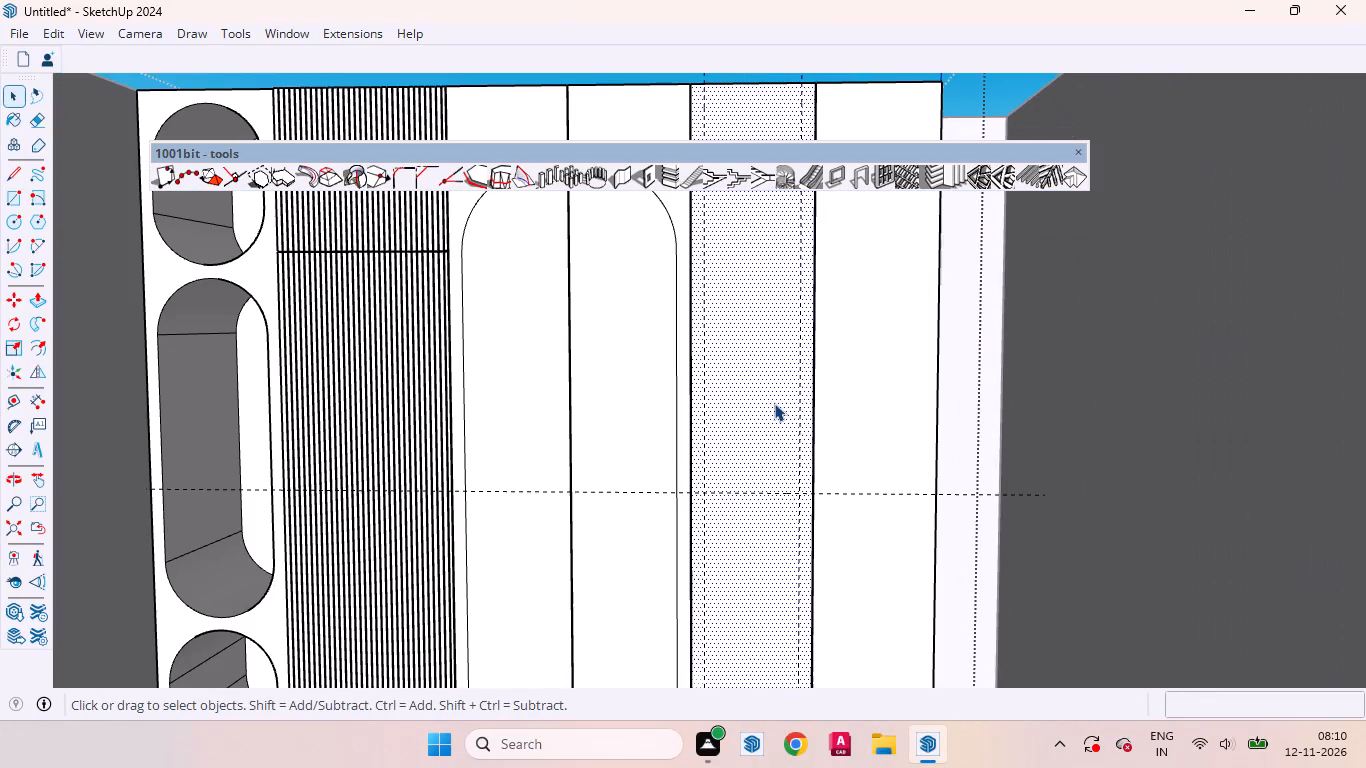
click(661, 383)
click(540, 373)
scroll(788, 464, down, 2)
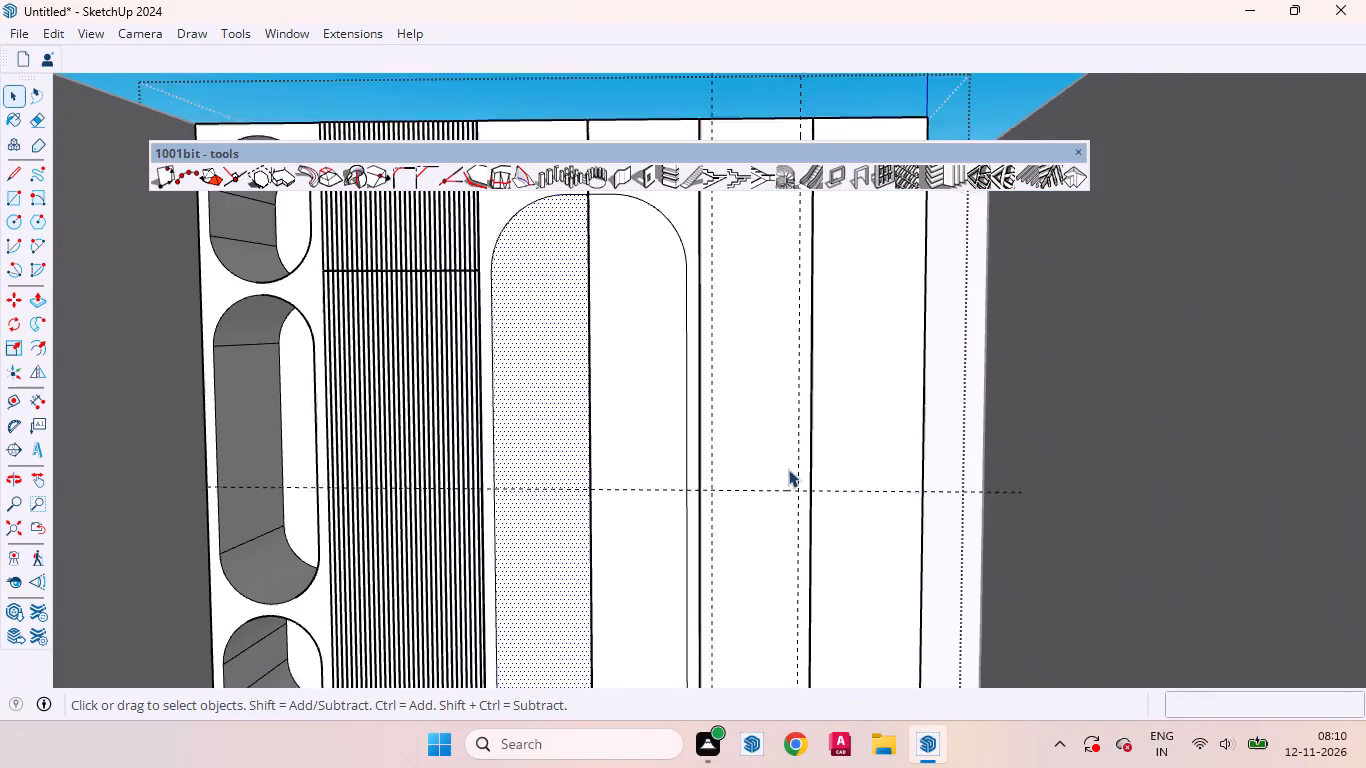
scroll(788, 469, down, 1)
click(679, 217)
click(578, 226)
click(596, 319)
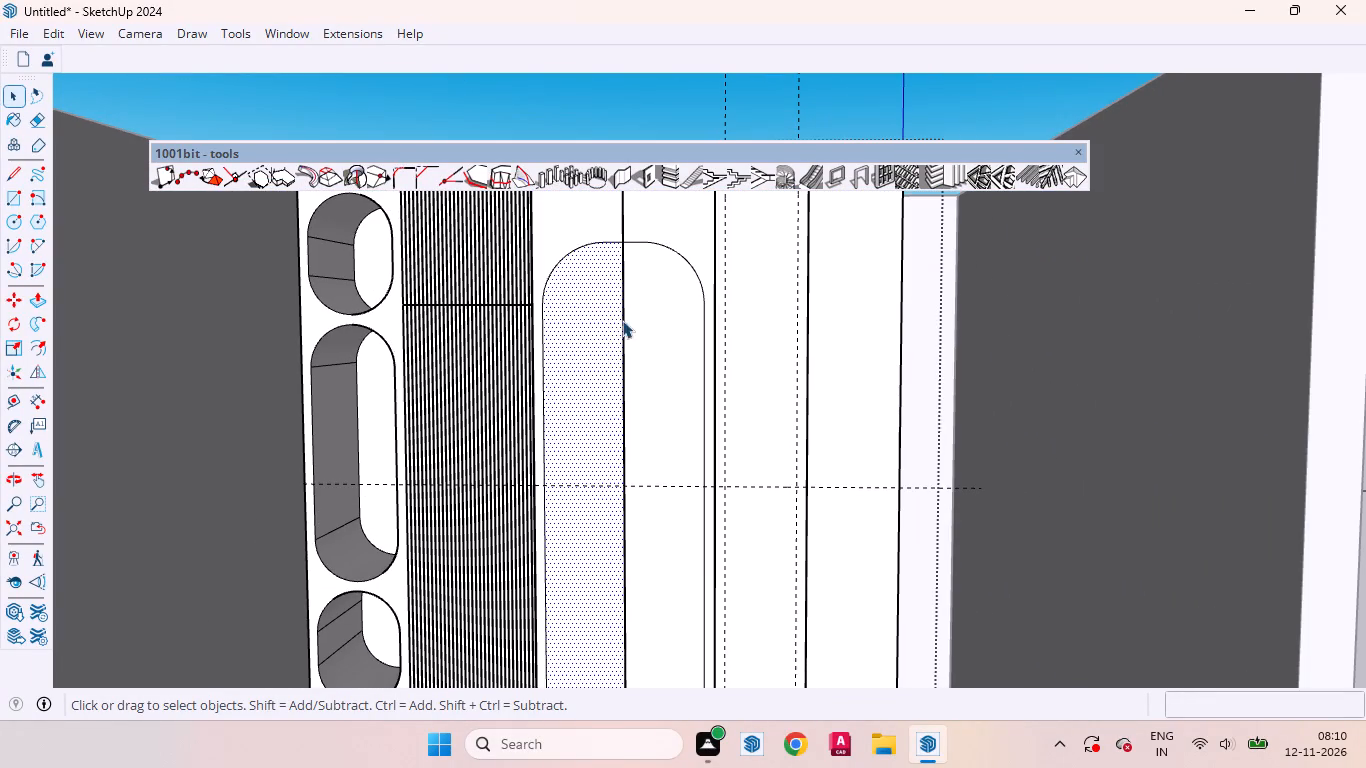
click(668, 322)
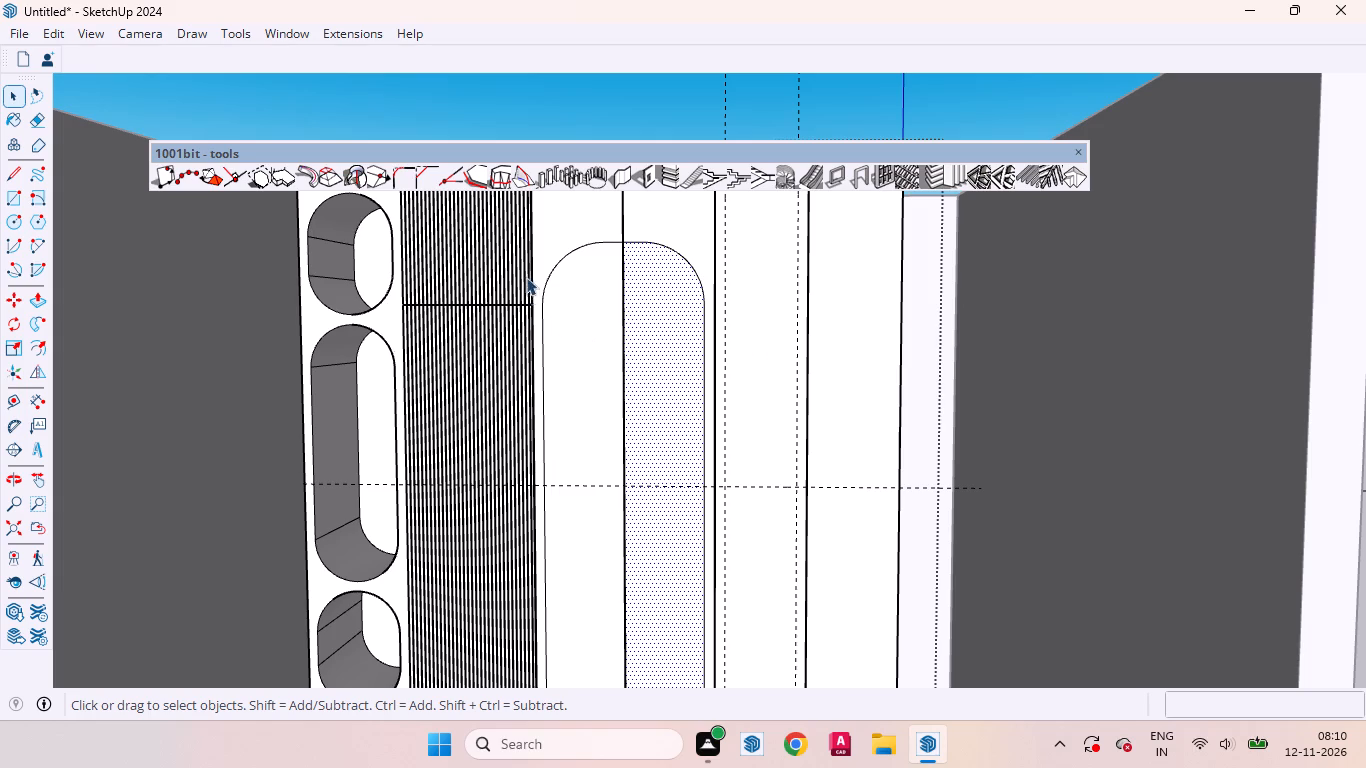
scroll(511, 231, up, 6)
middle_drag(545, 254, 753, 536)
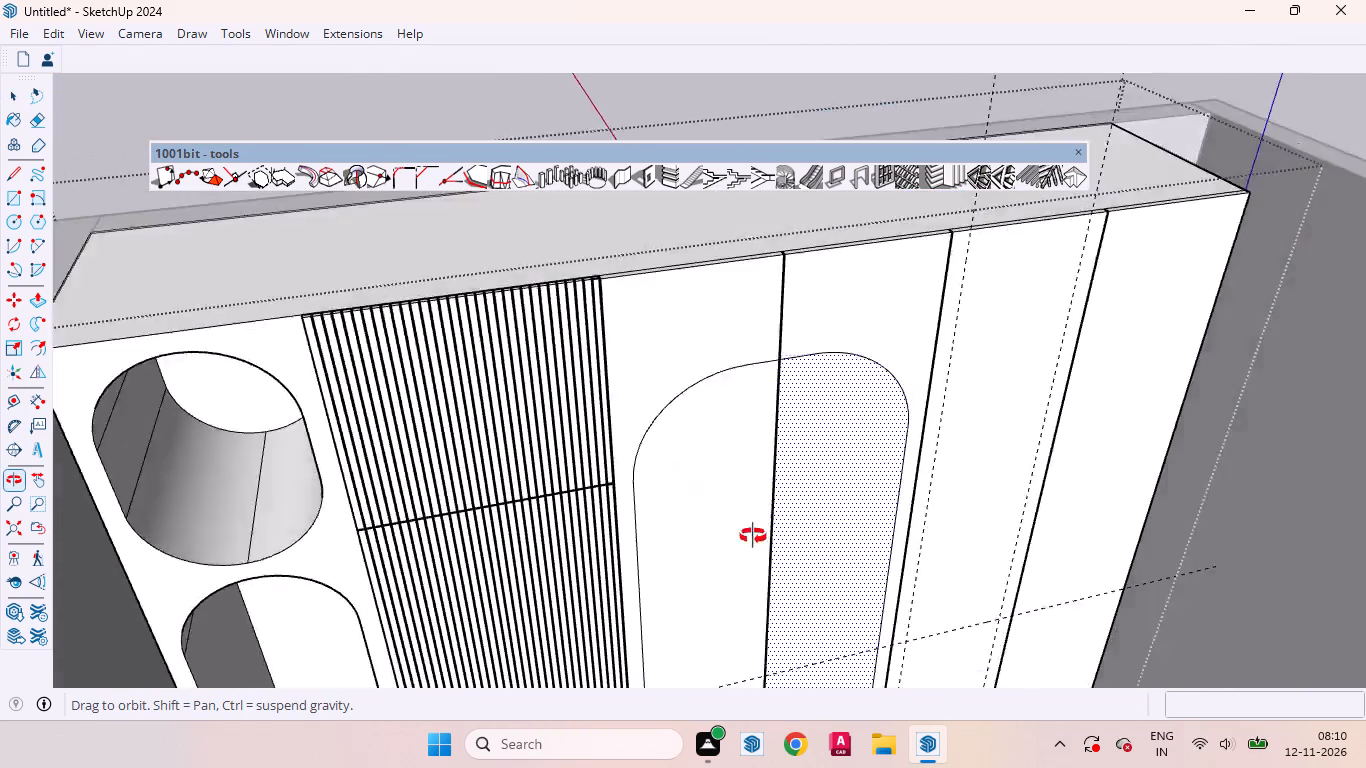
middle_drag(753, 536, 556, 465)
scroll(541, 449, down, 1)
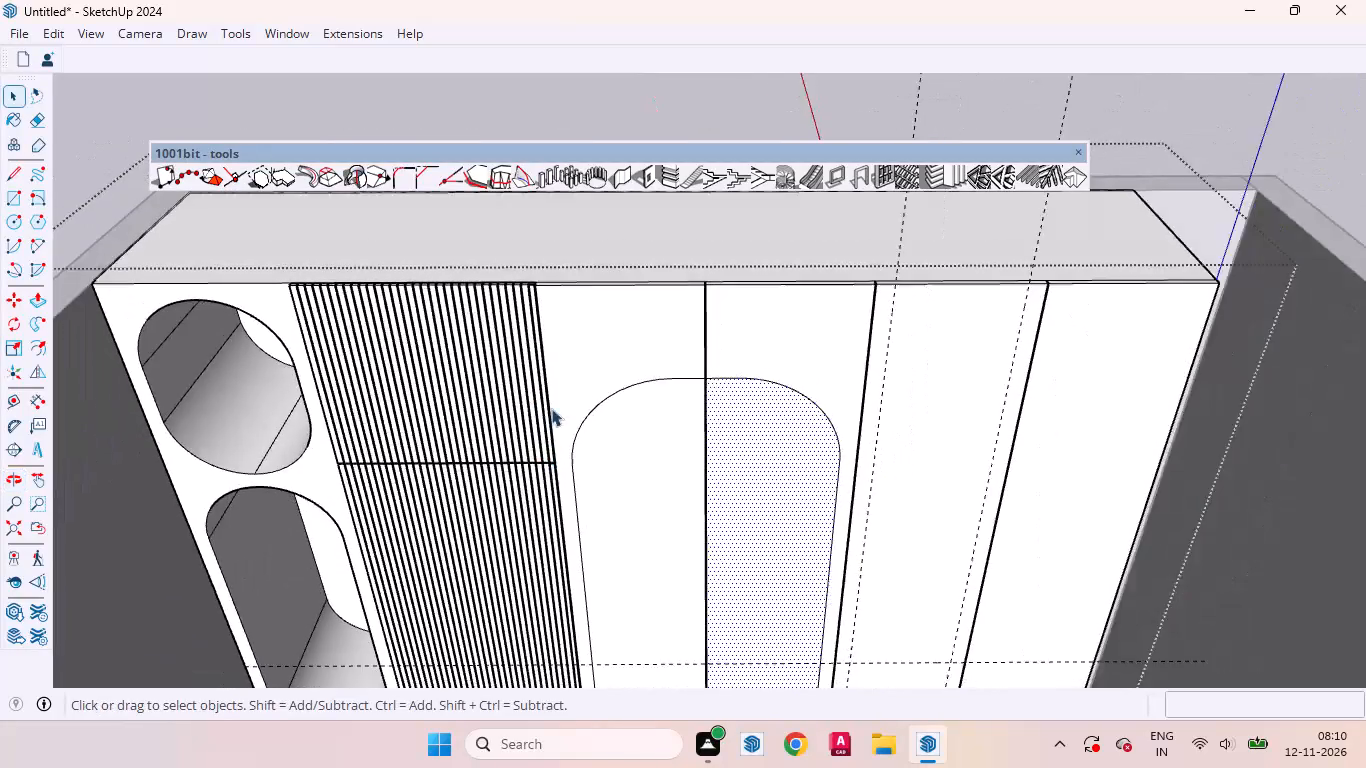
scroll(551, 408, down, 6)
click(810, 400)
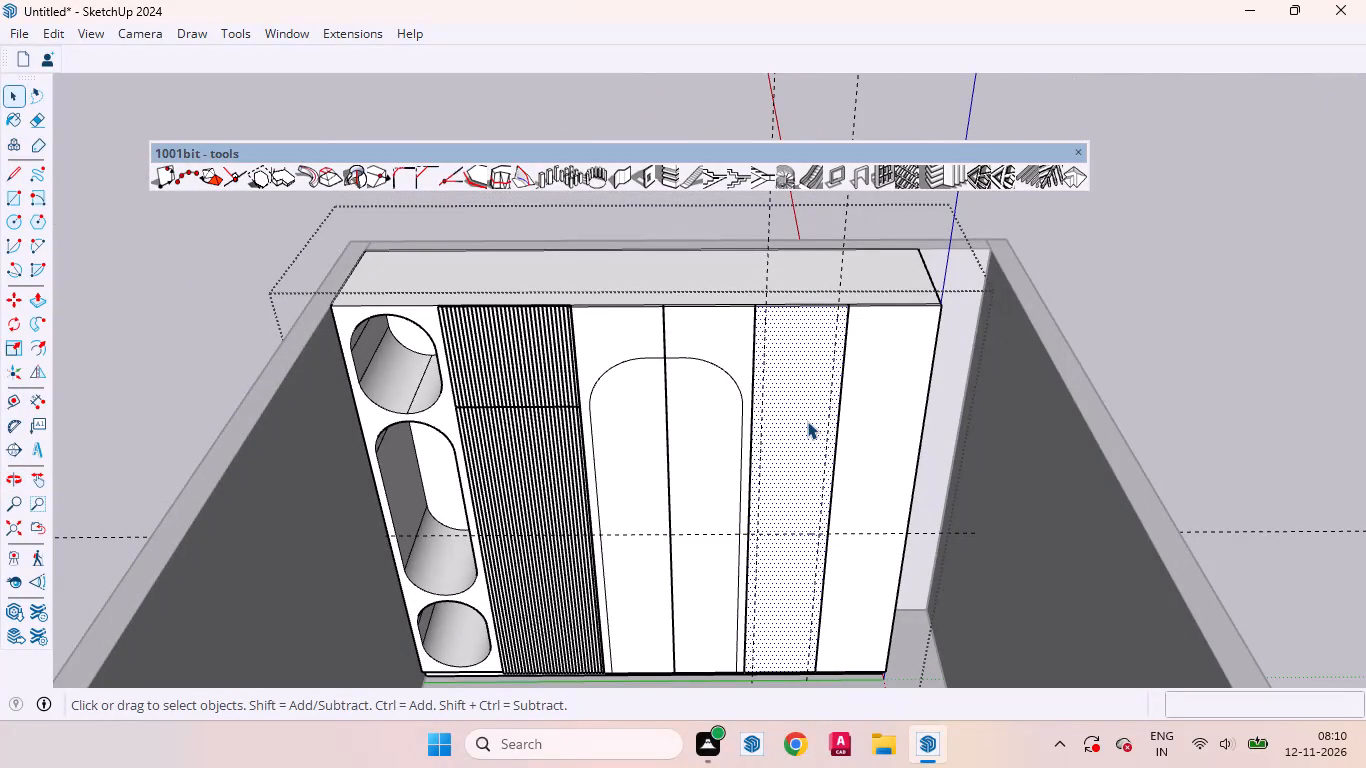
Draw a rectangle about 1' 2 1/8" by 5' on the third plain door, from the guide intersection up to its top edge.
middle_drag(800, 524, 785, 493)
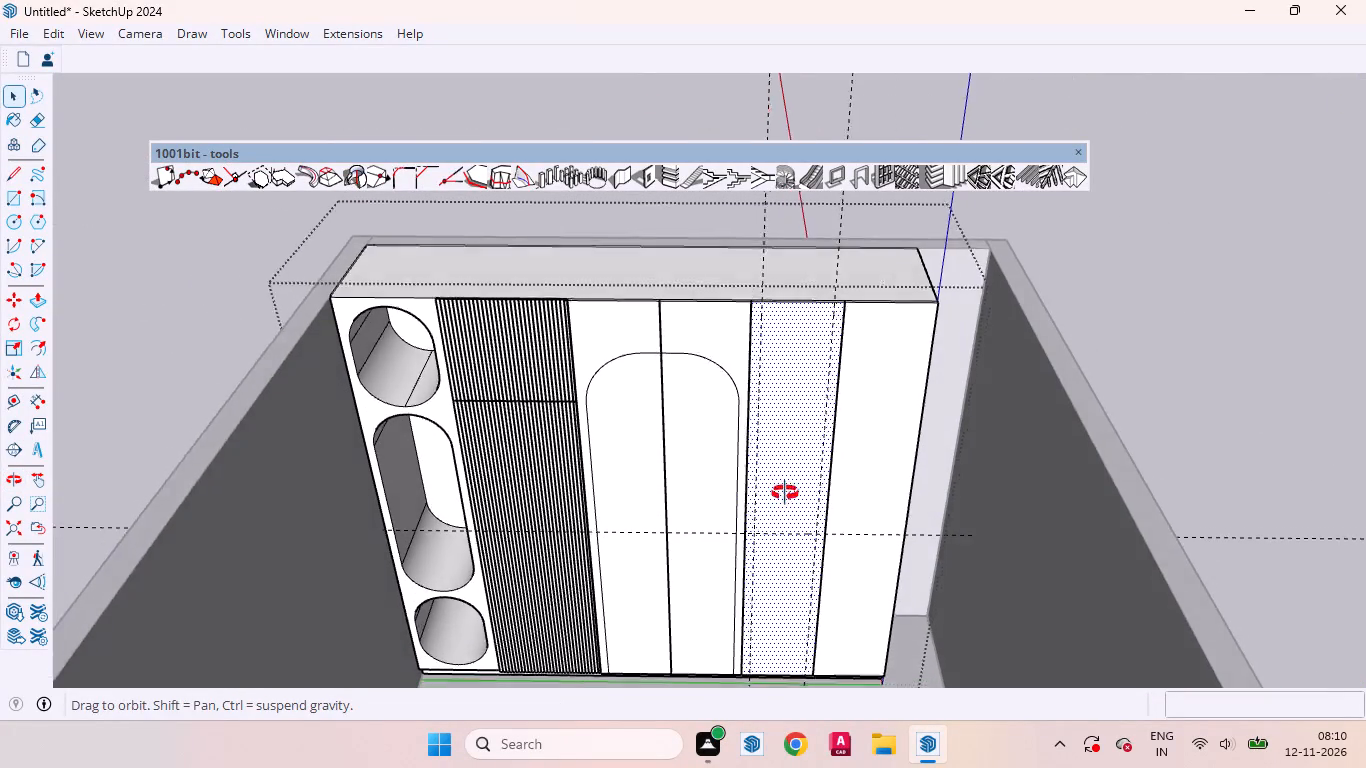
middle_drag(785, 493, 783, 459)
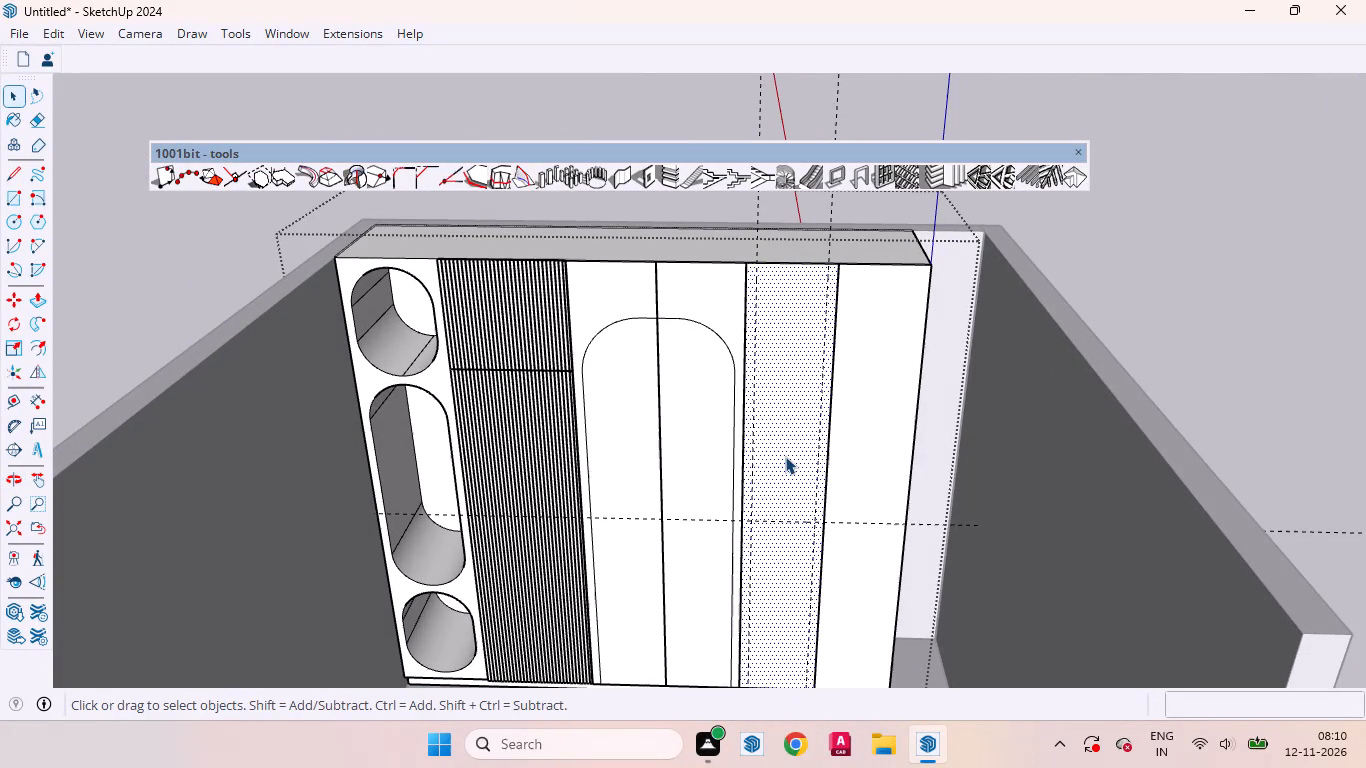
key(r)
scroll(789, 499, up, 5)
click(730, 533)
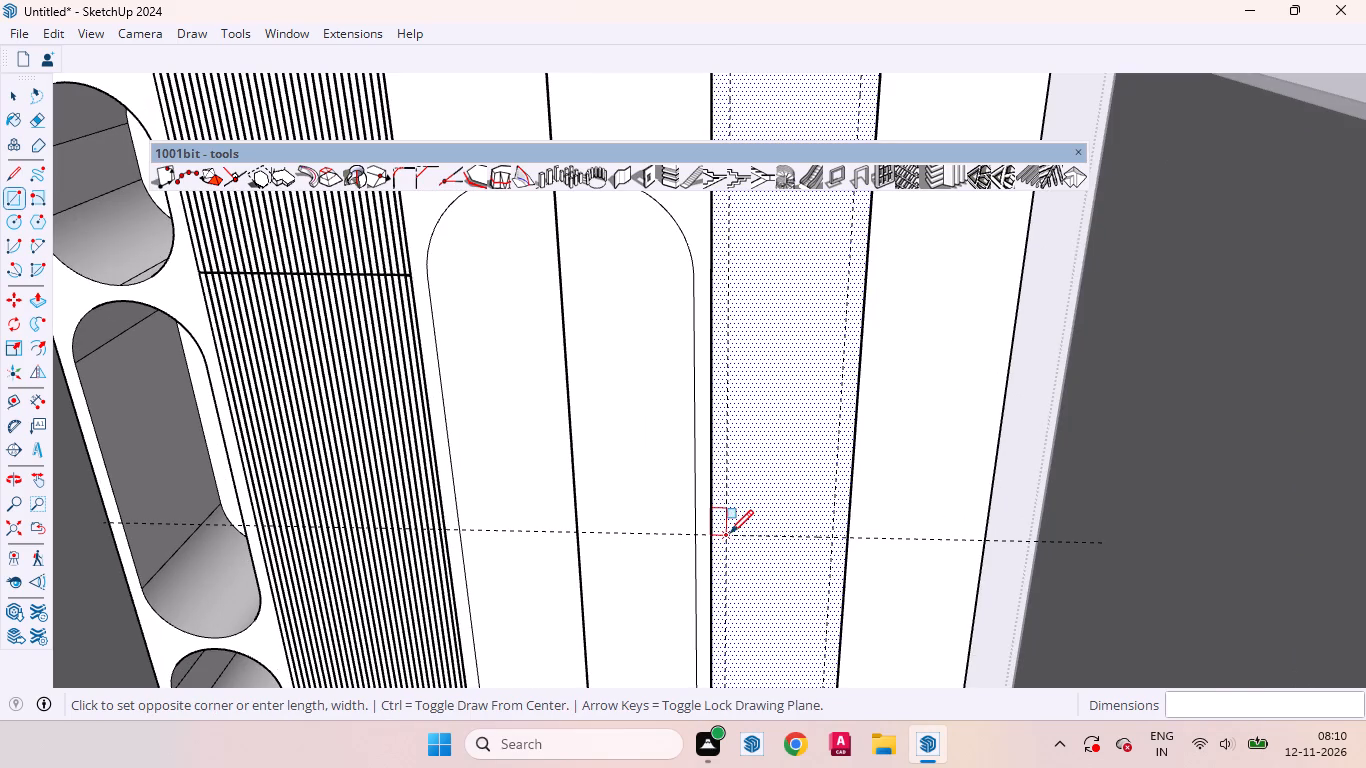
scroll(760, 489, down, 4)
click(824, 221)
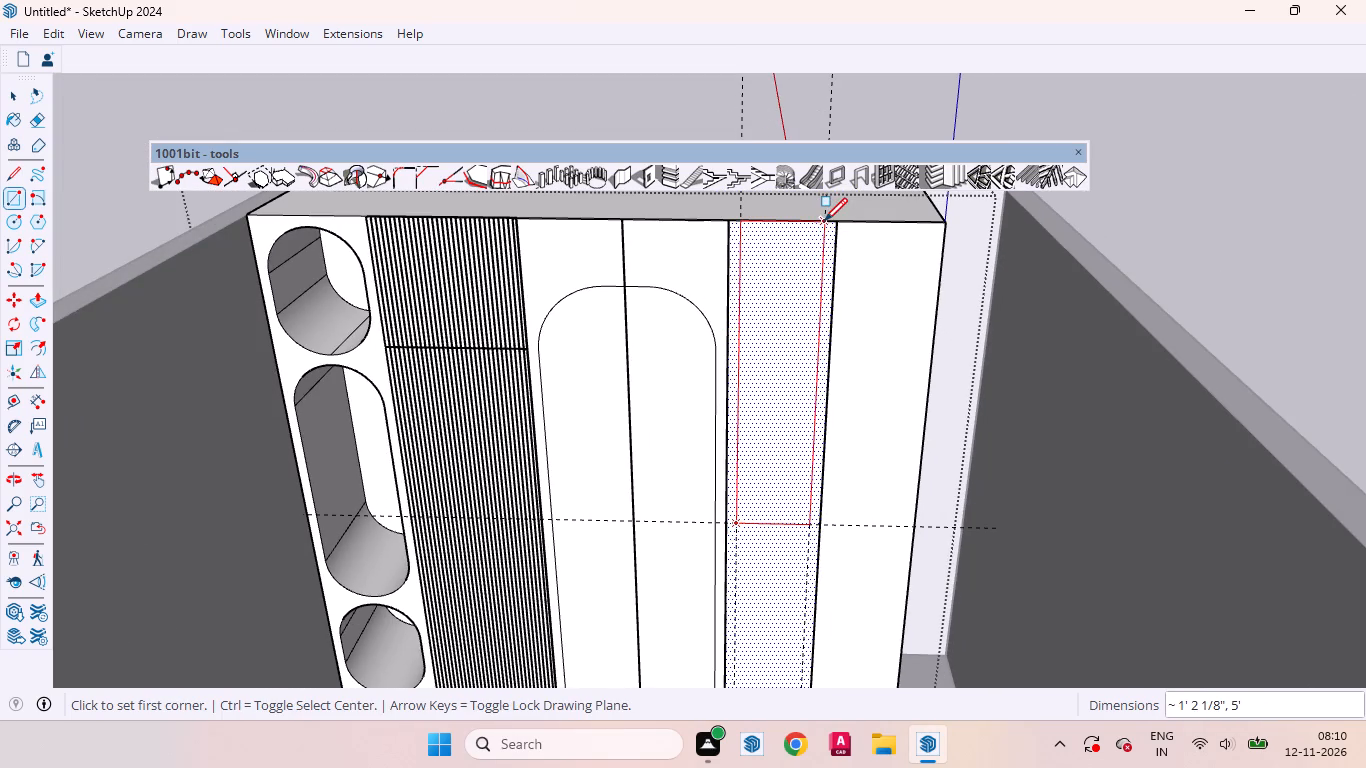
key(space)
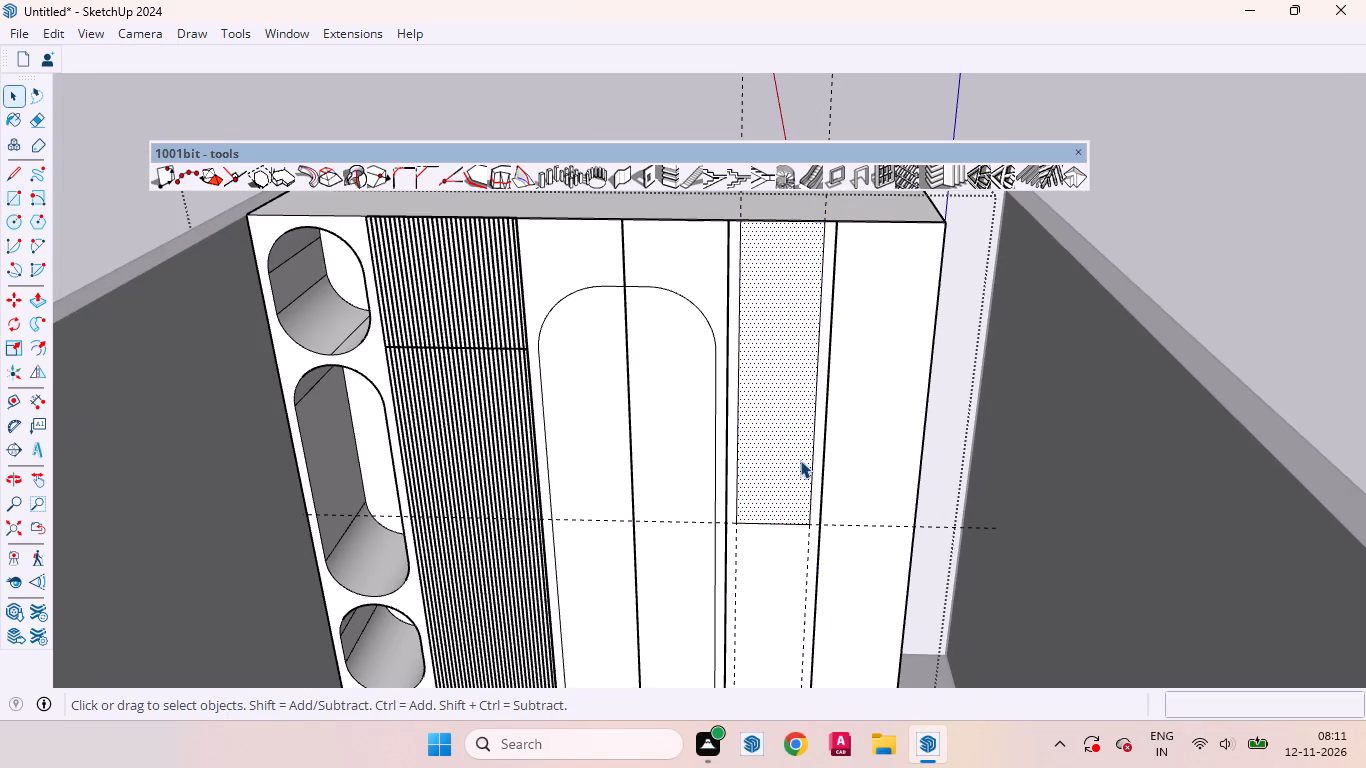
Place a horizontal guide 7" above the bottom edge of the new rectangle.
middle_drag(796, 490, 740, 359)
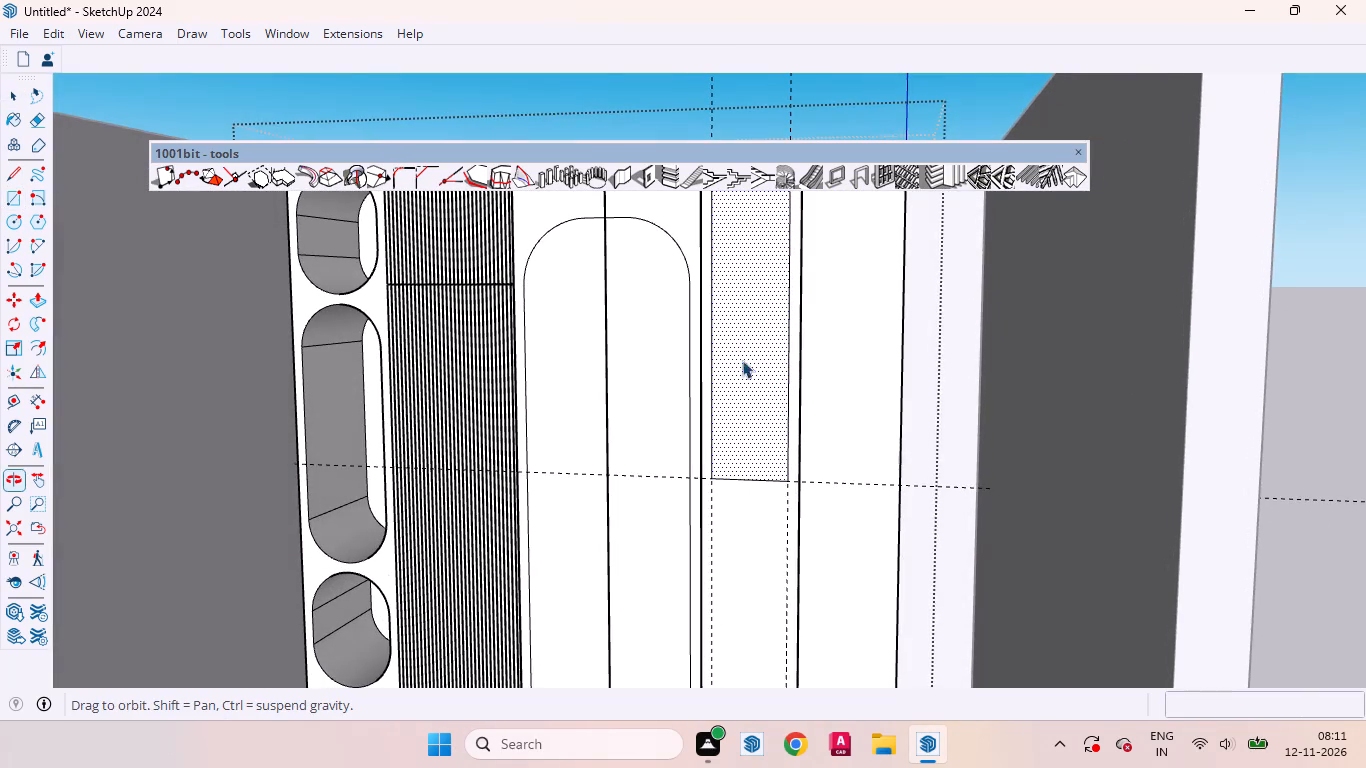
key(t)
scroll(763, 468, up, 4)
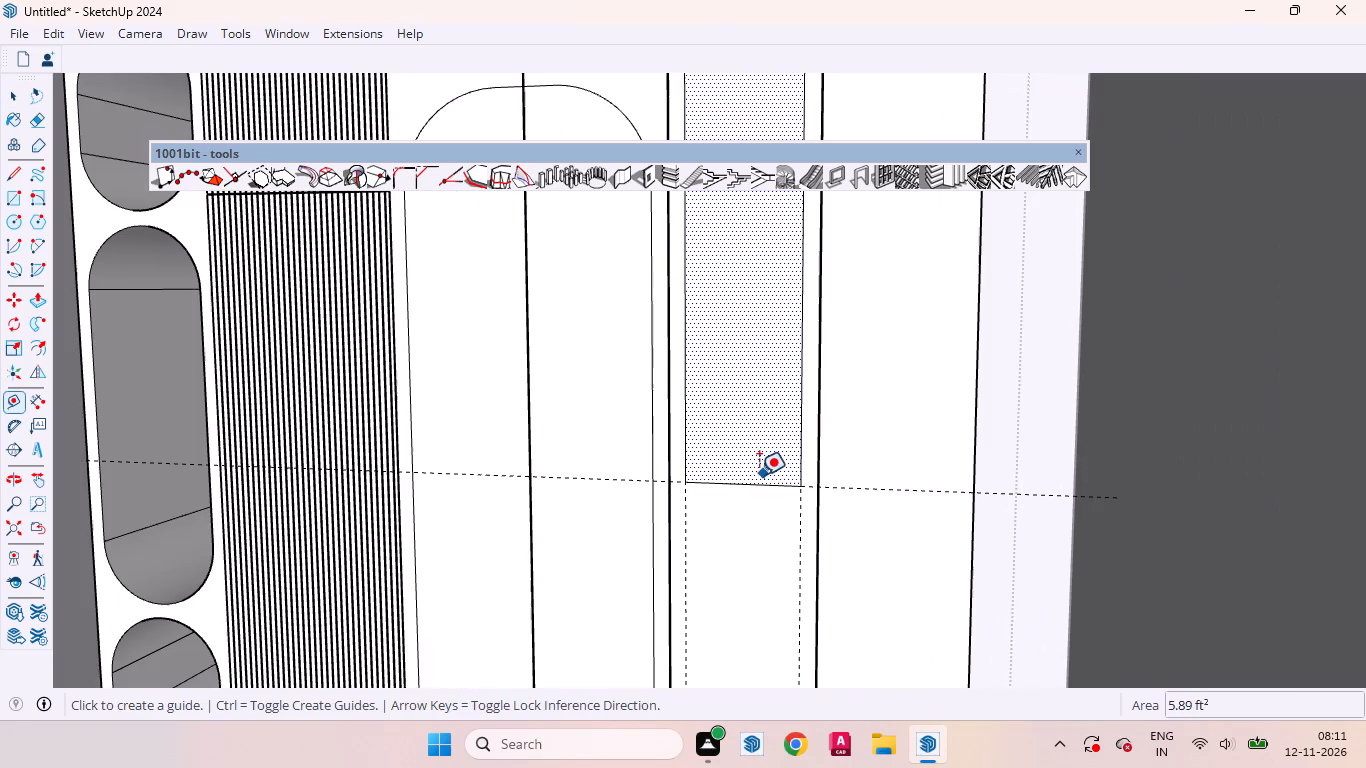
click(772, 482)
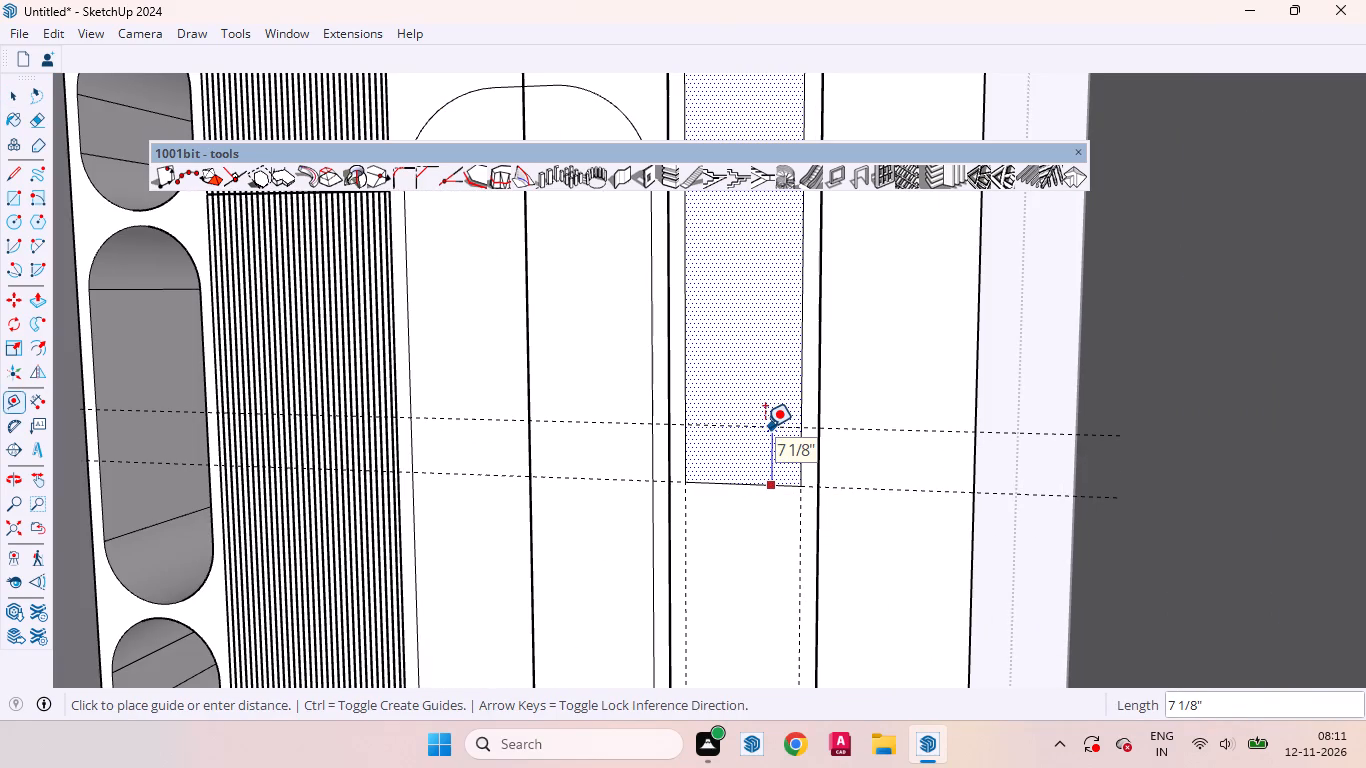
key(7)
key(Return)
key(space)
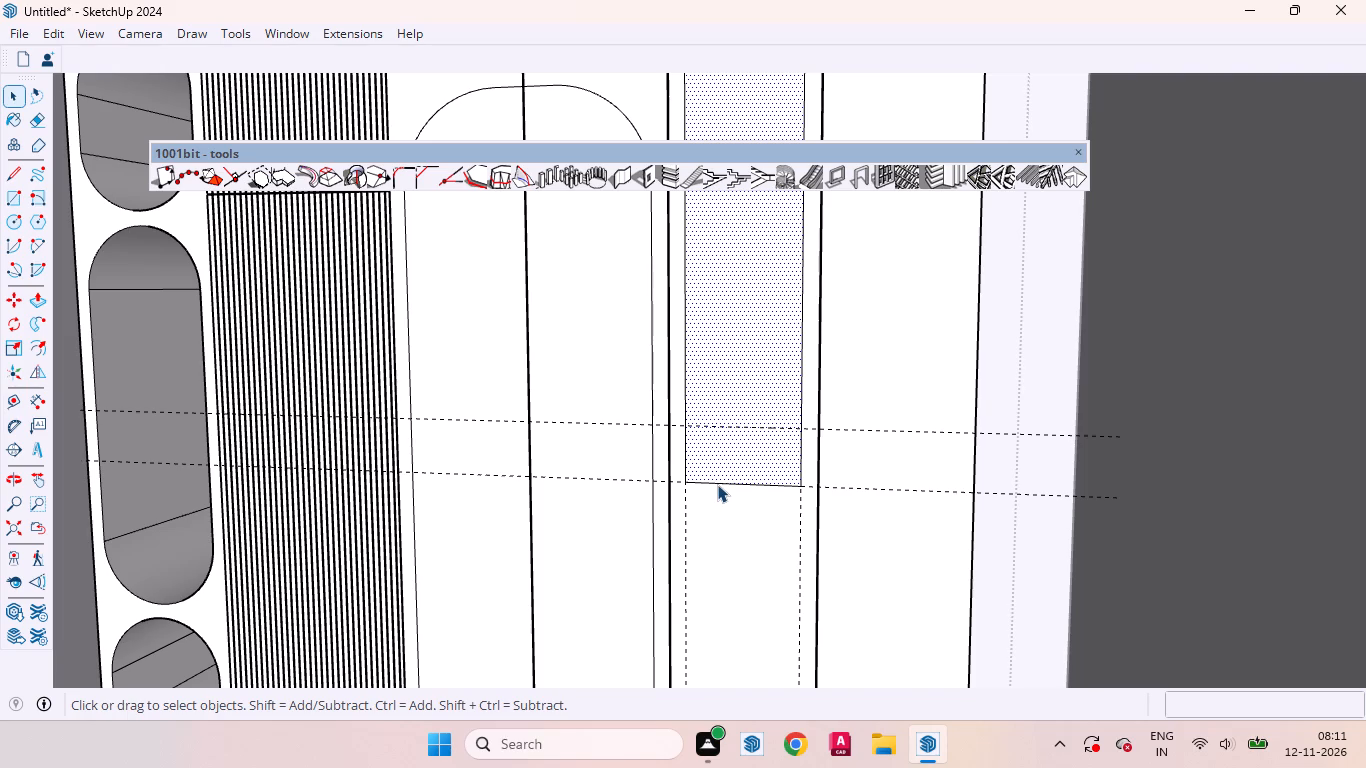
Round the rectangle's bottom-right corner with a tangent arc of about 10" chord, from the bottom edge's midpoint to the upper horizontal guide.
key(a)
click(741, 488)
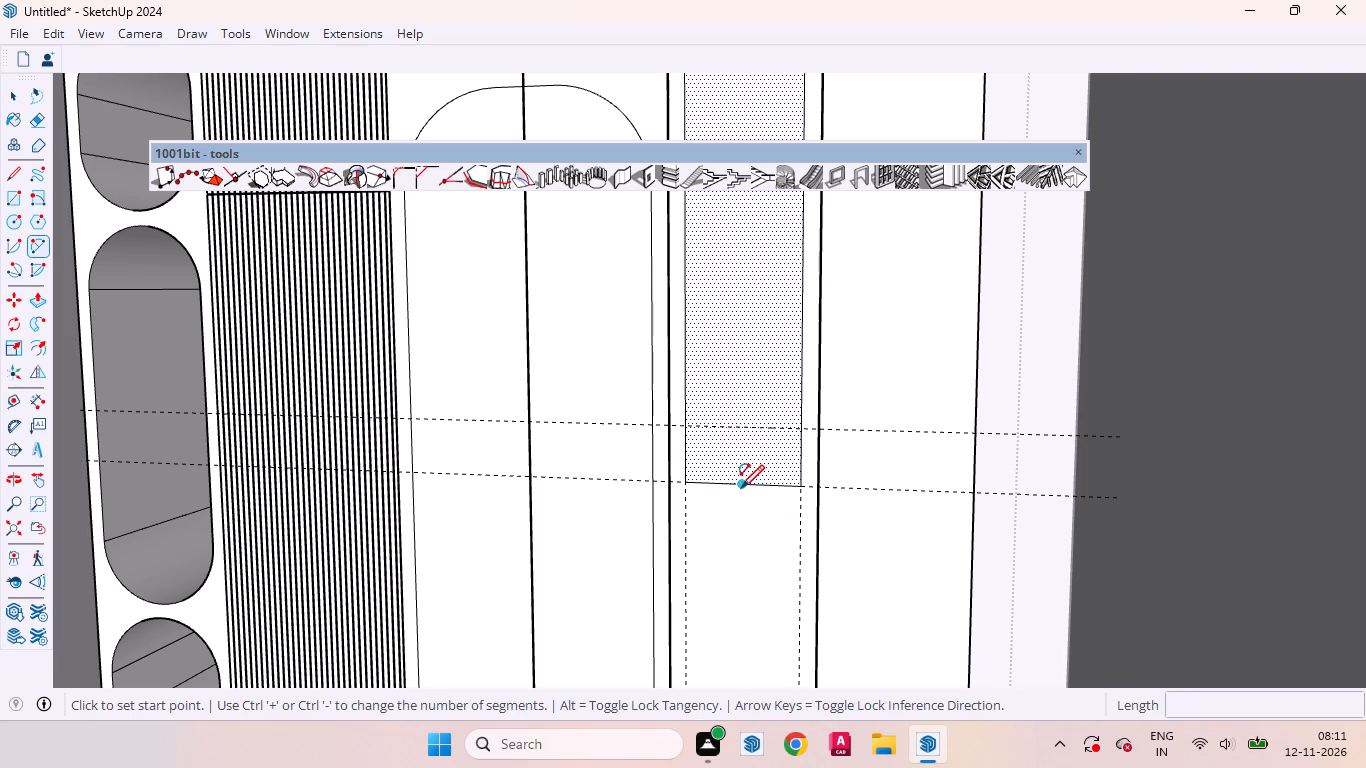
double_click(799, 432)
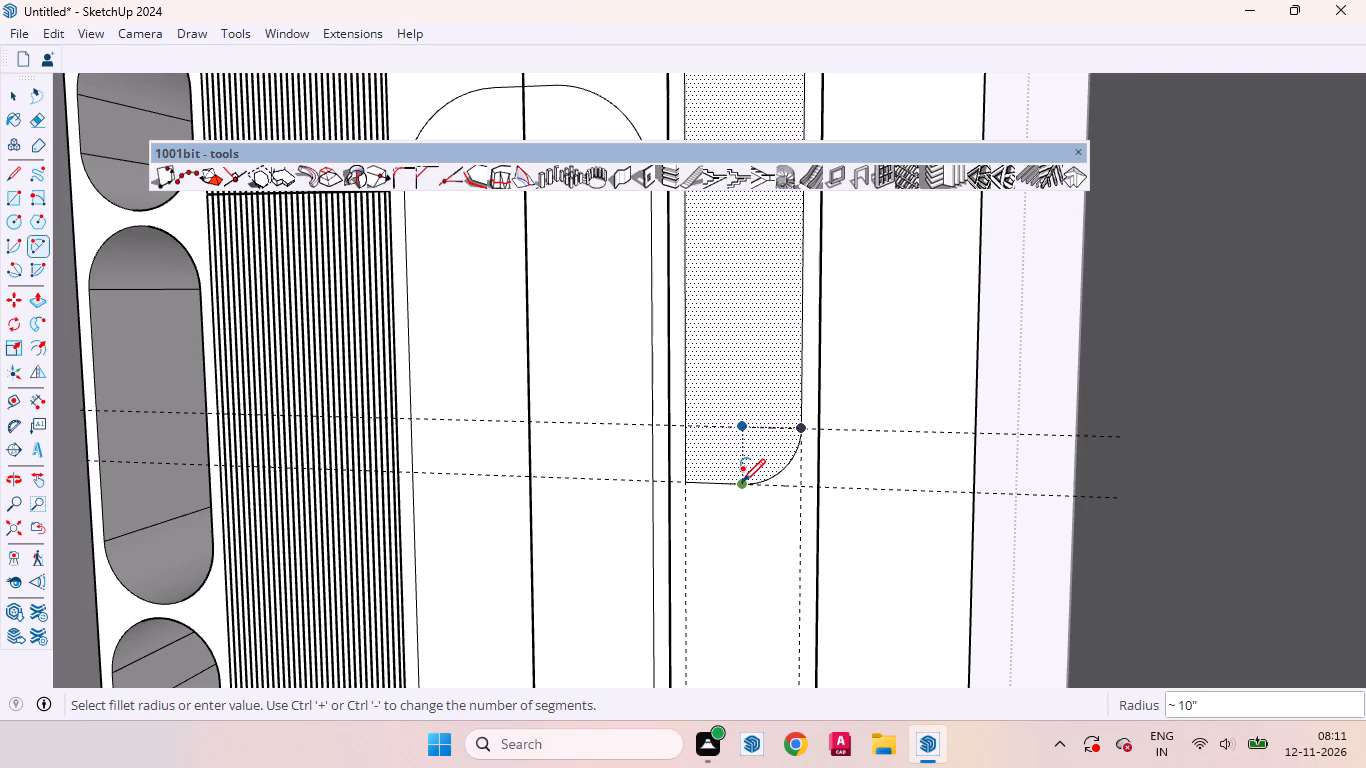
Round the rectangle's bottom-left corner with a tangent arc of about 10" chord, from the bottom edge's midpoint to the upper horizontal guide.
click(742, 483)
double_click(689, 423)
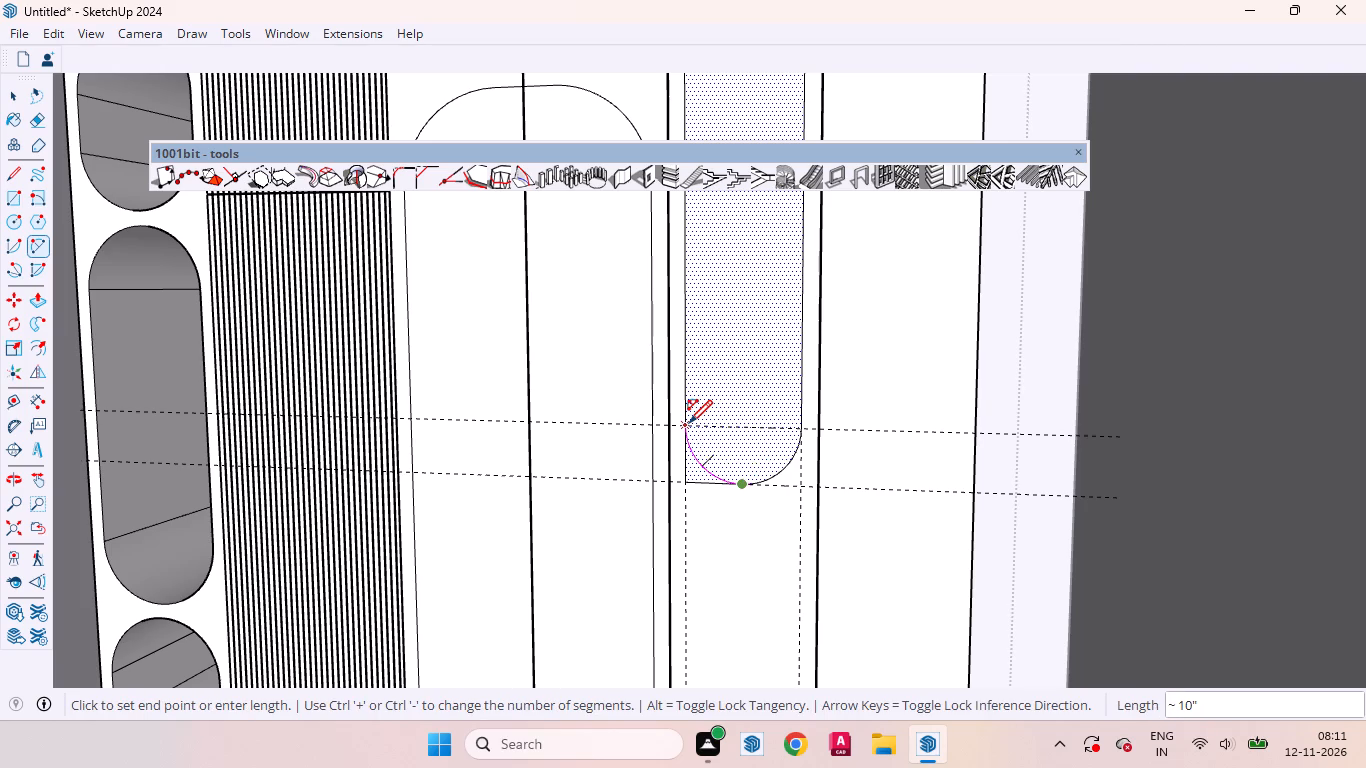
key(space)
click(737, 400)
Place vertical guides on the last plain door, 2" in from each of its side edges.
scroll(751, 474, down, 10)
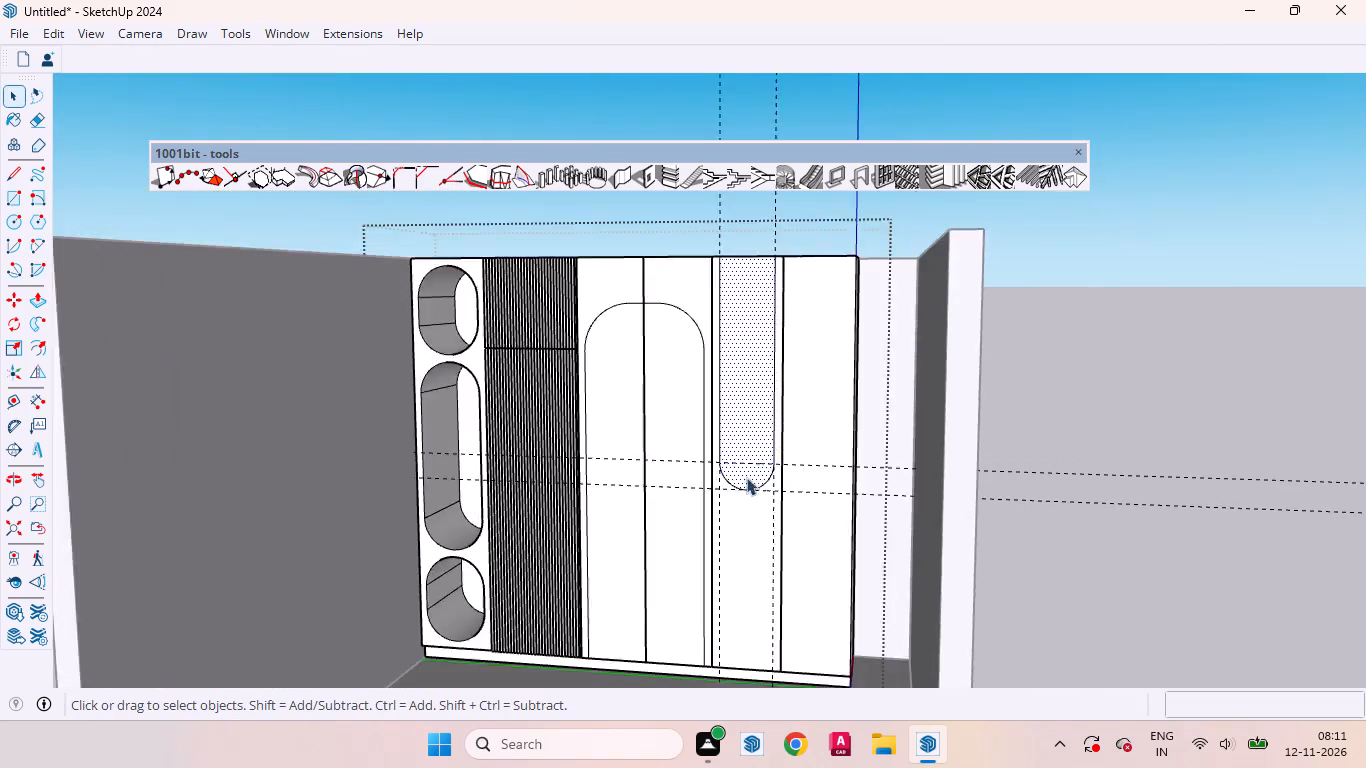
scroll(746, 477, down, 3)
middle_drag(768, 487, 819, 401)
scroll(792, 498, up, 7)
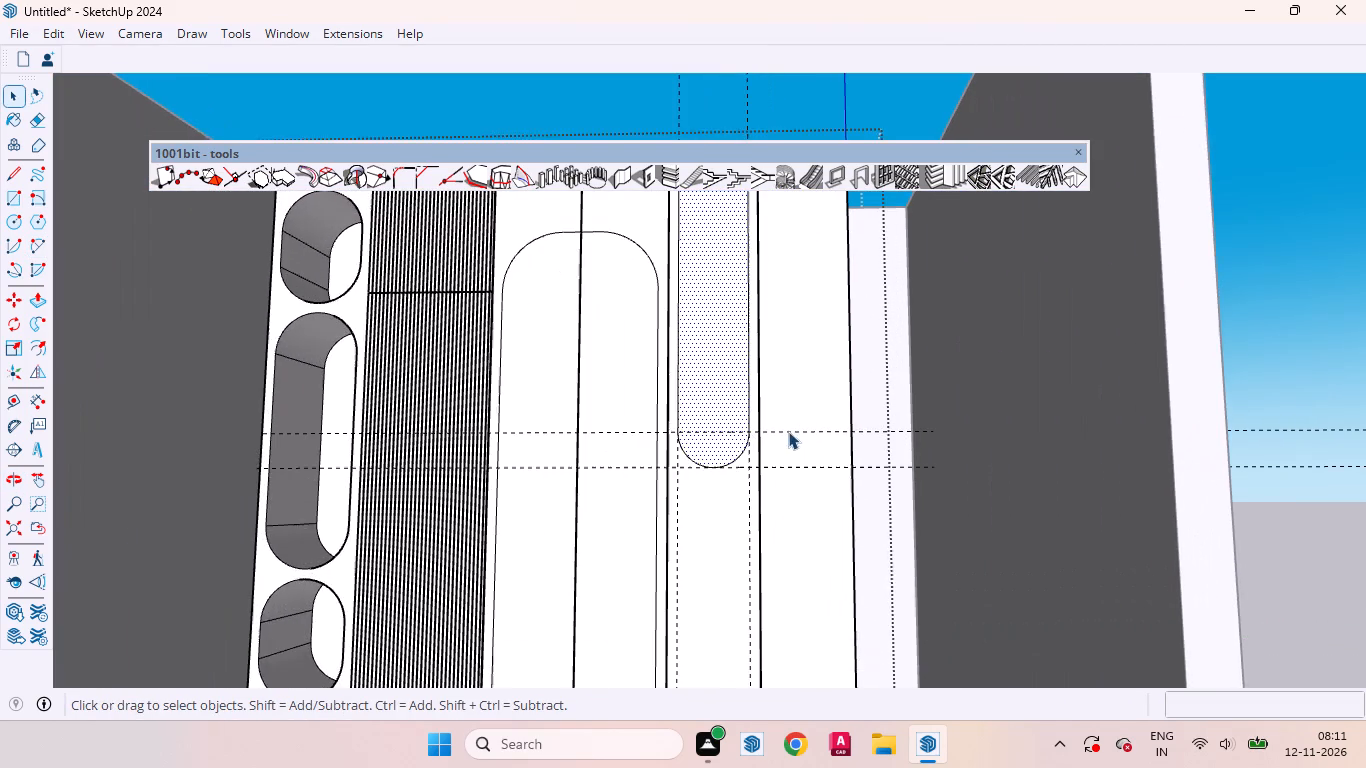
scroll(791, 430, down, 3)
middle_drag(802, 435, 932, 455)
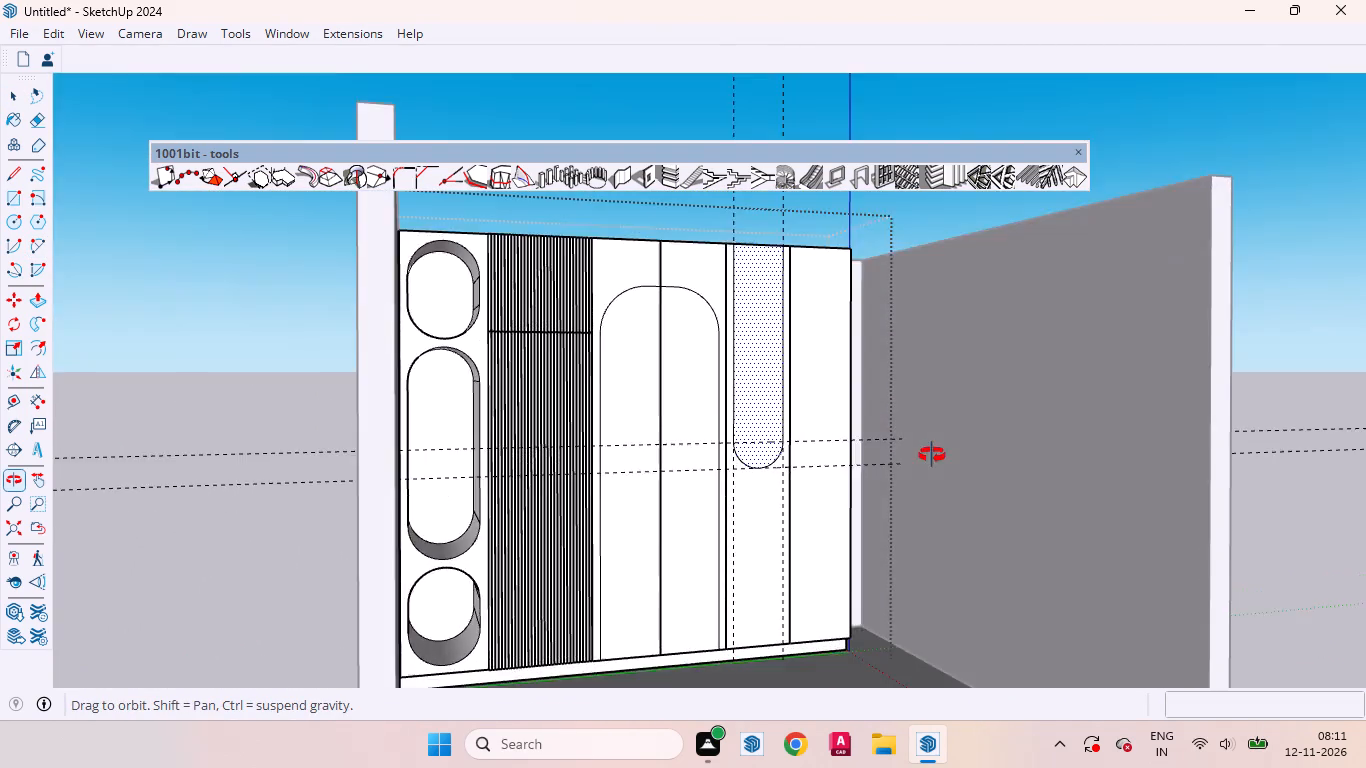
middle_drag(932, 455, 814, 447)
click(806, 535)
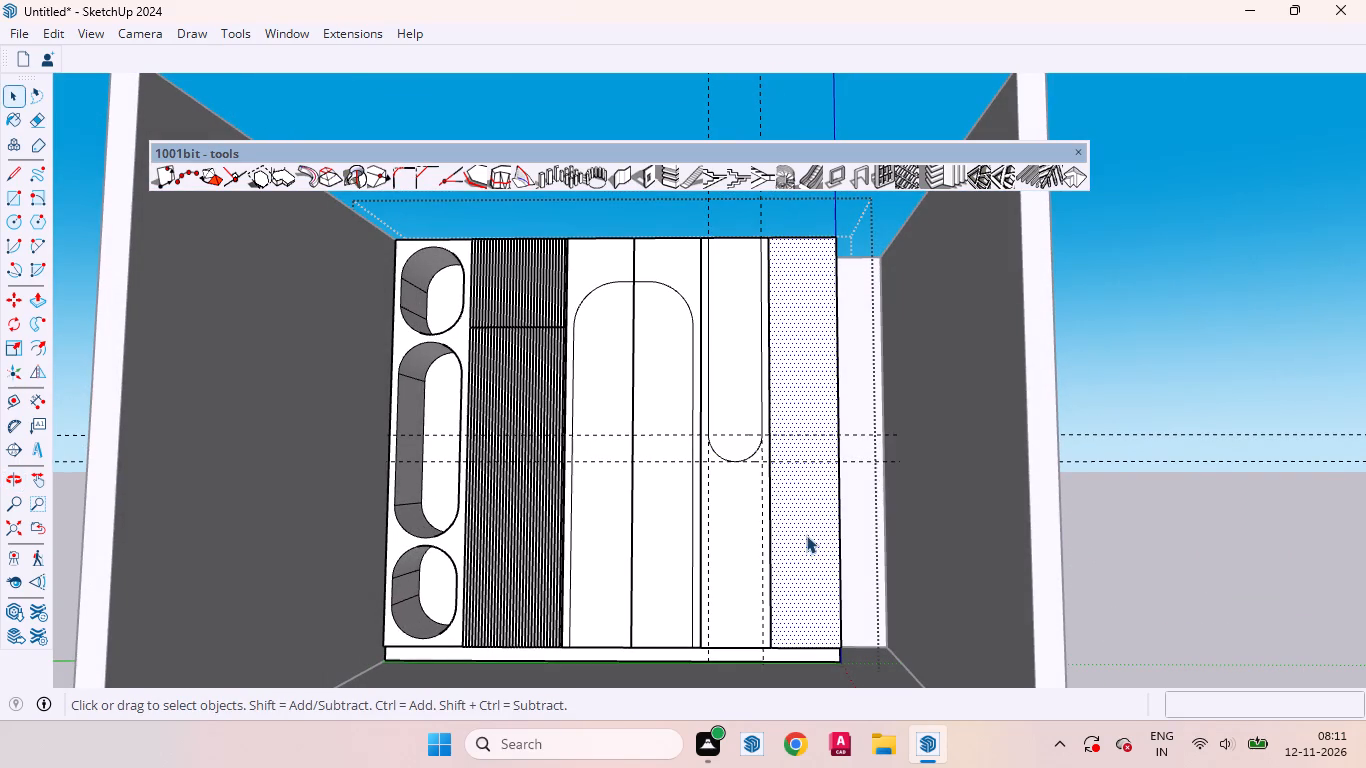
key(t)
scroll(789, 515, up, 8)
click(750, 450)
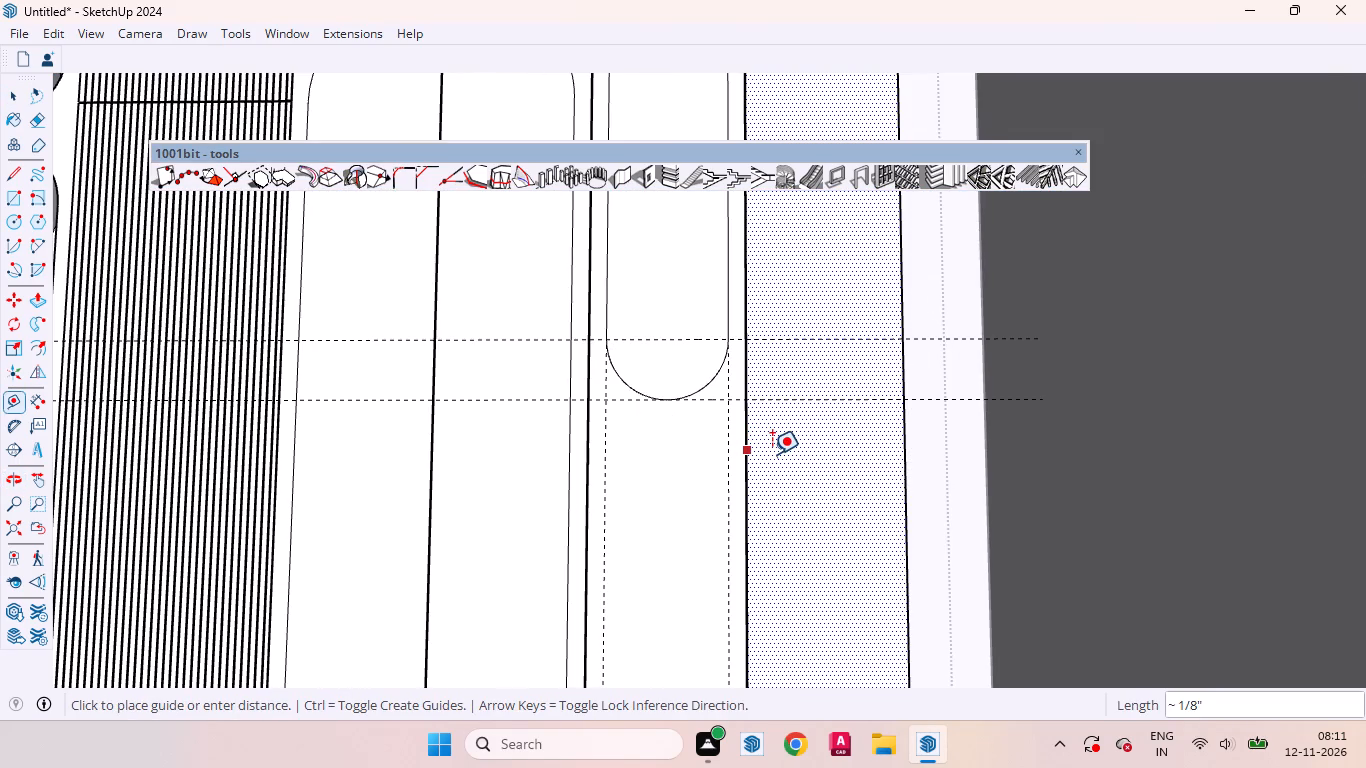
key(2)
key(Return)
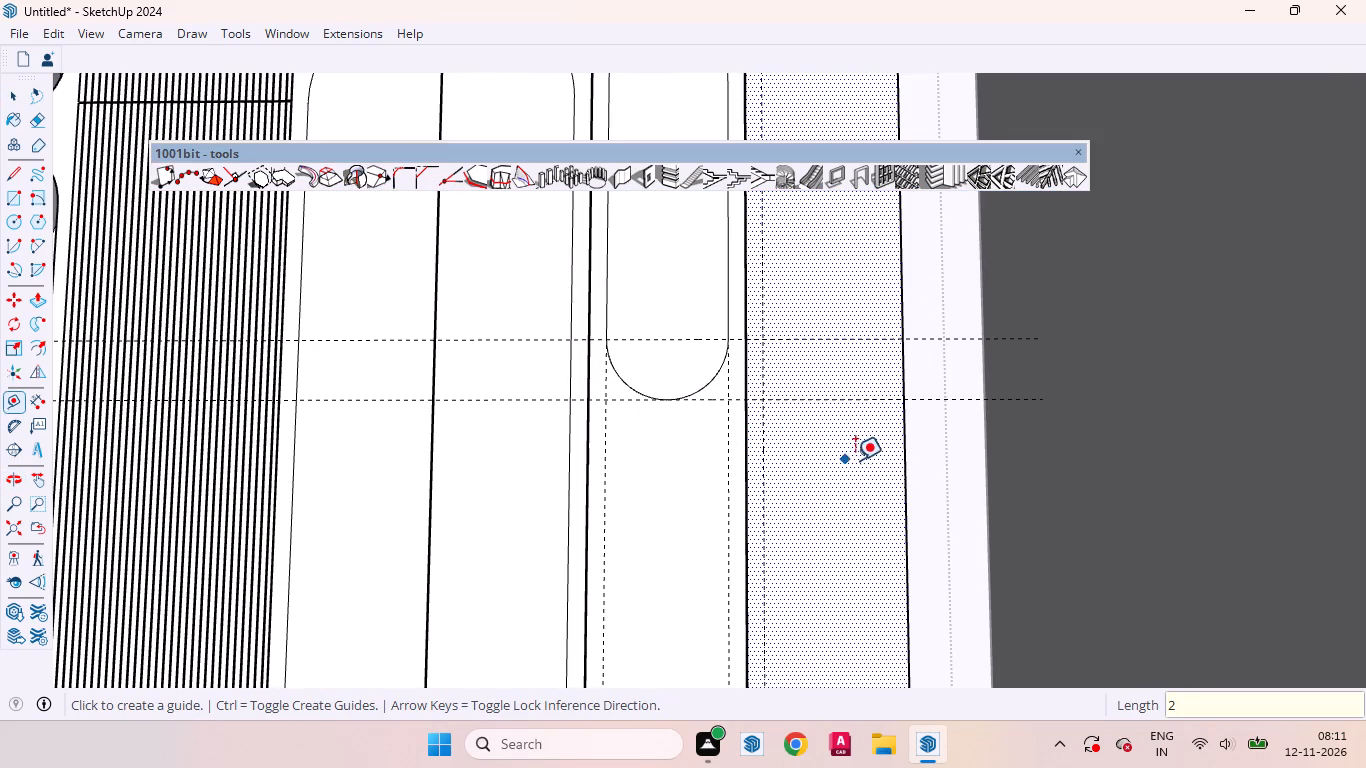
click(902, 453)
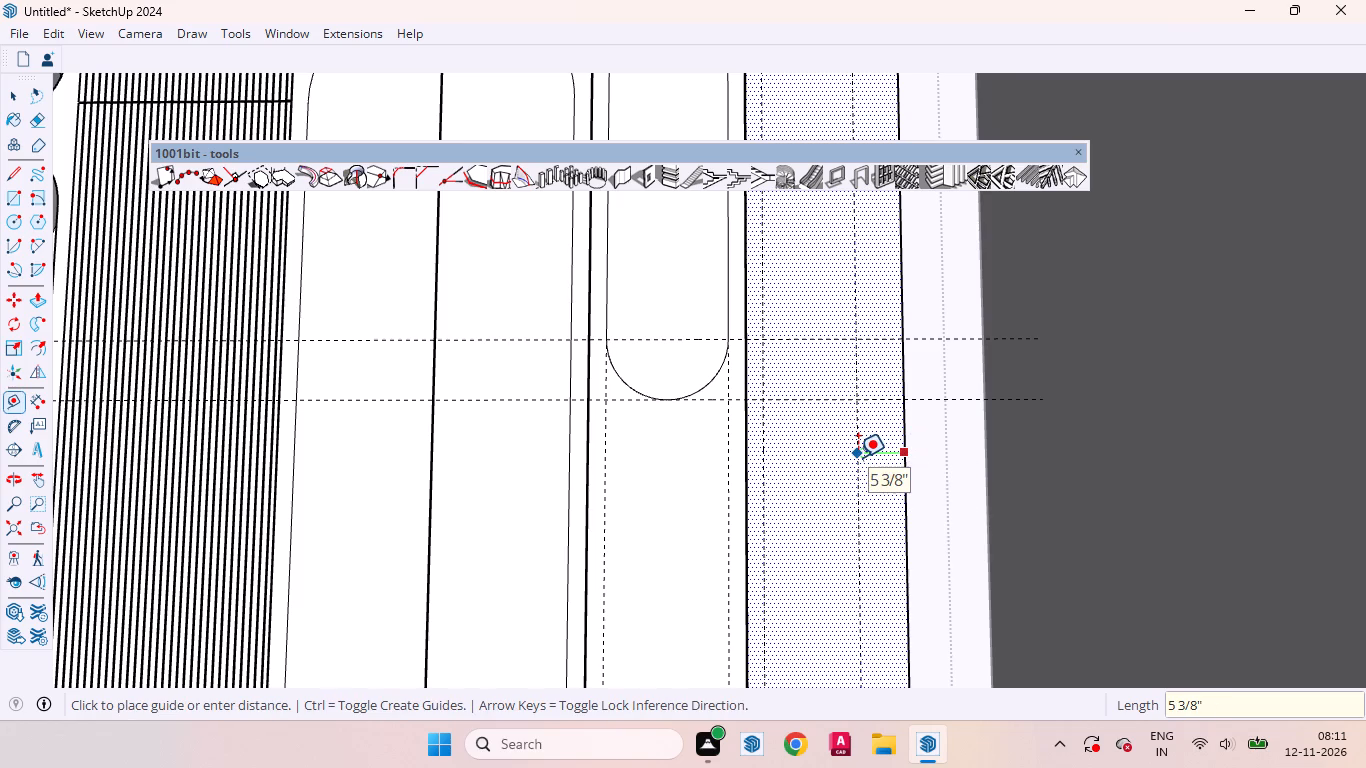
key(2)
key(Return)
key(space)
Draw a rectangle about 4' high on the last plain door, between the vertical guides, from the lower horizontal guide down to the door's bottom edge.
scroll(834, 354, down, 4)
middle_drag(832, 335, 832, 366)
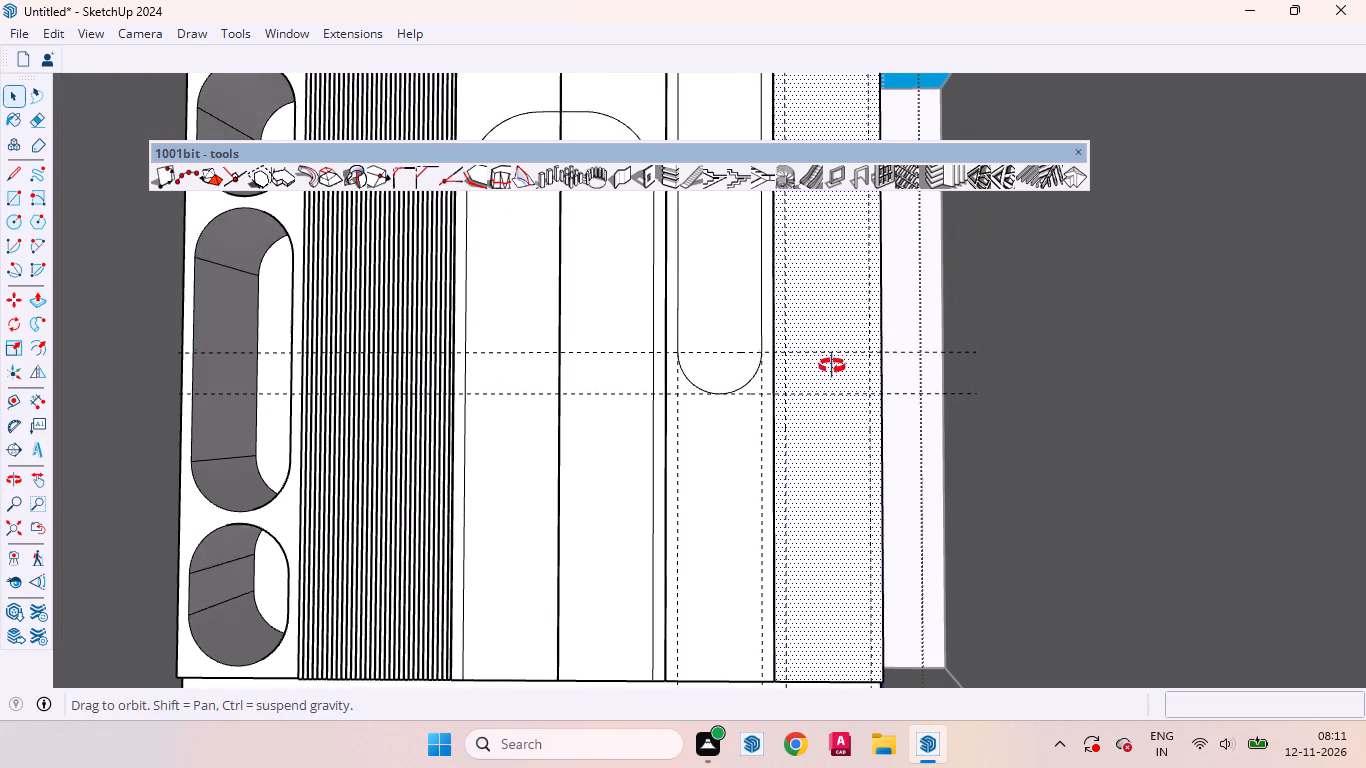
middle_drag(832, 366, 833, 370)
key(r)
scroll(830, 444, up, 3)
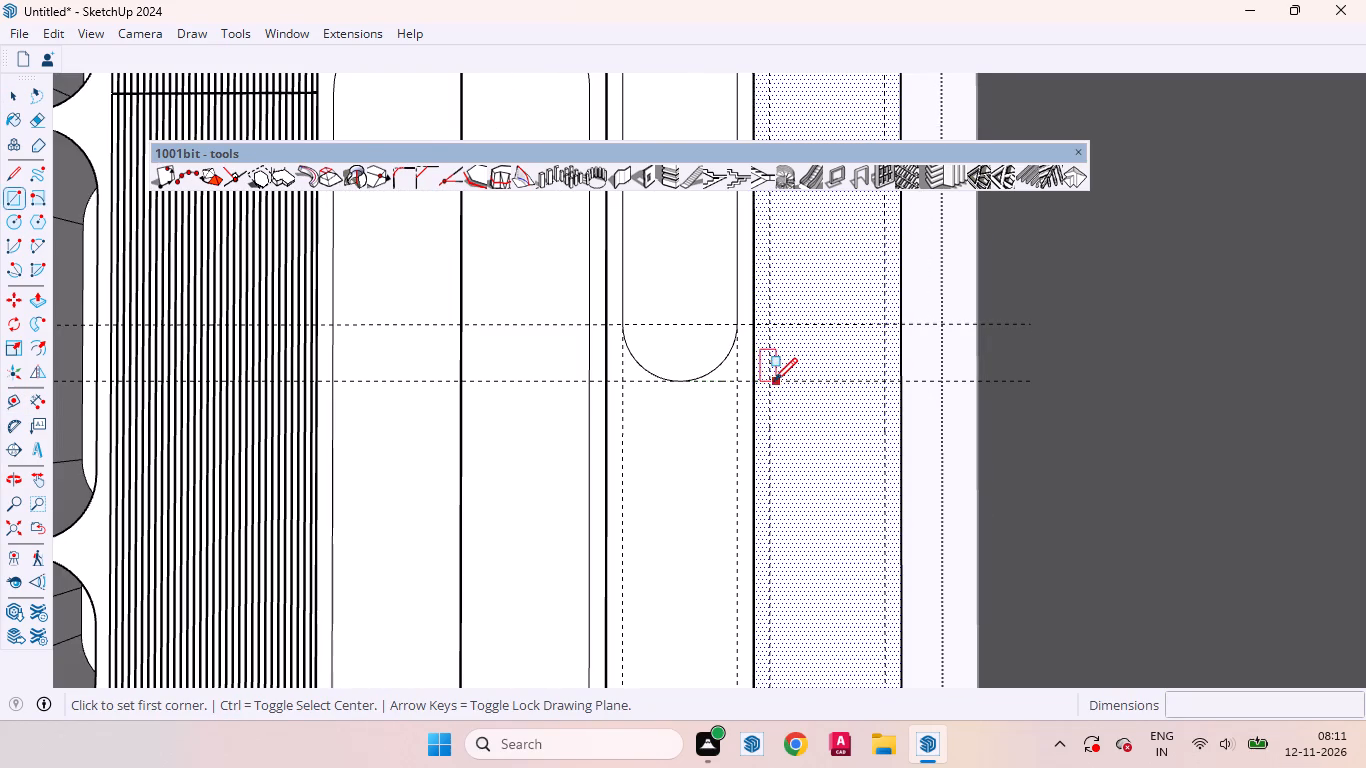
click(774, 381)
scroll(842, 494, down, 8)
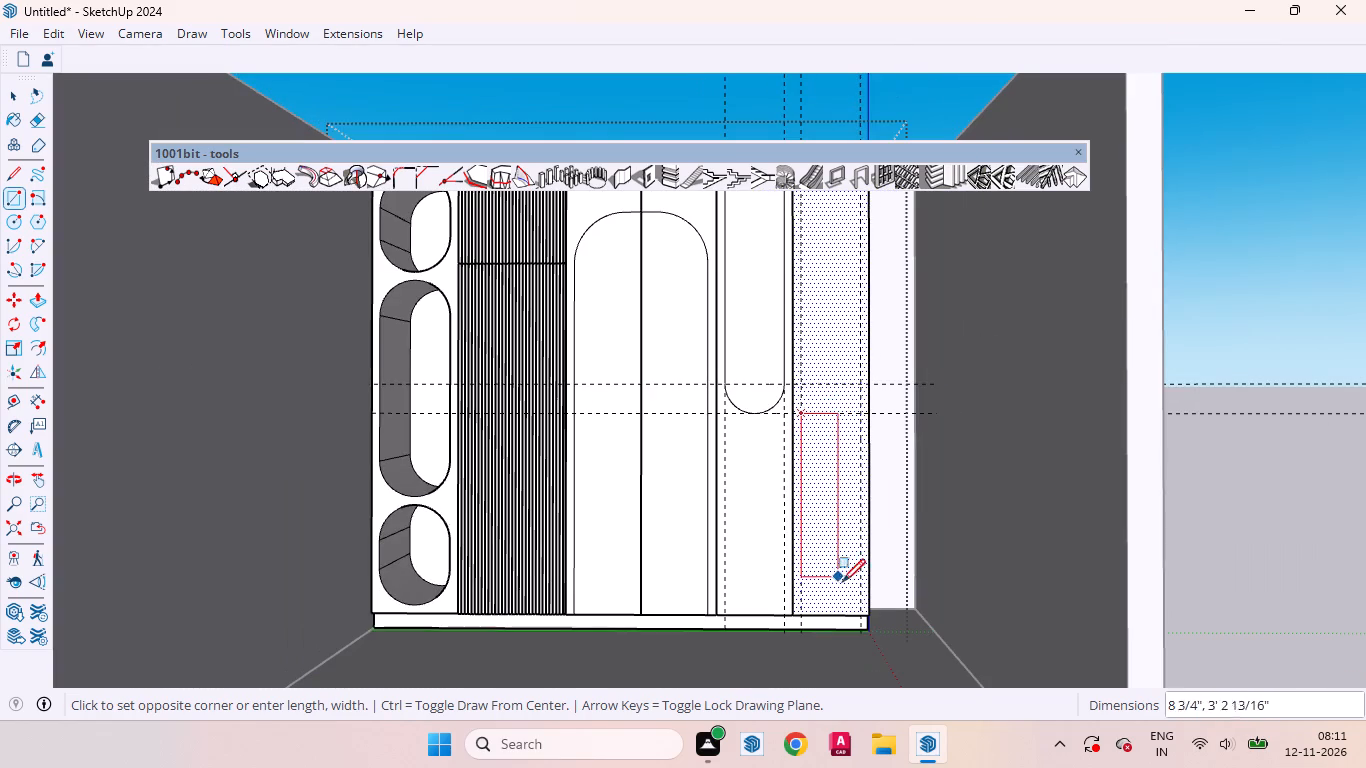
scroll(859, 611, up, 6)
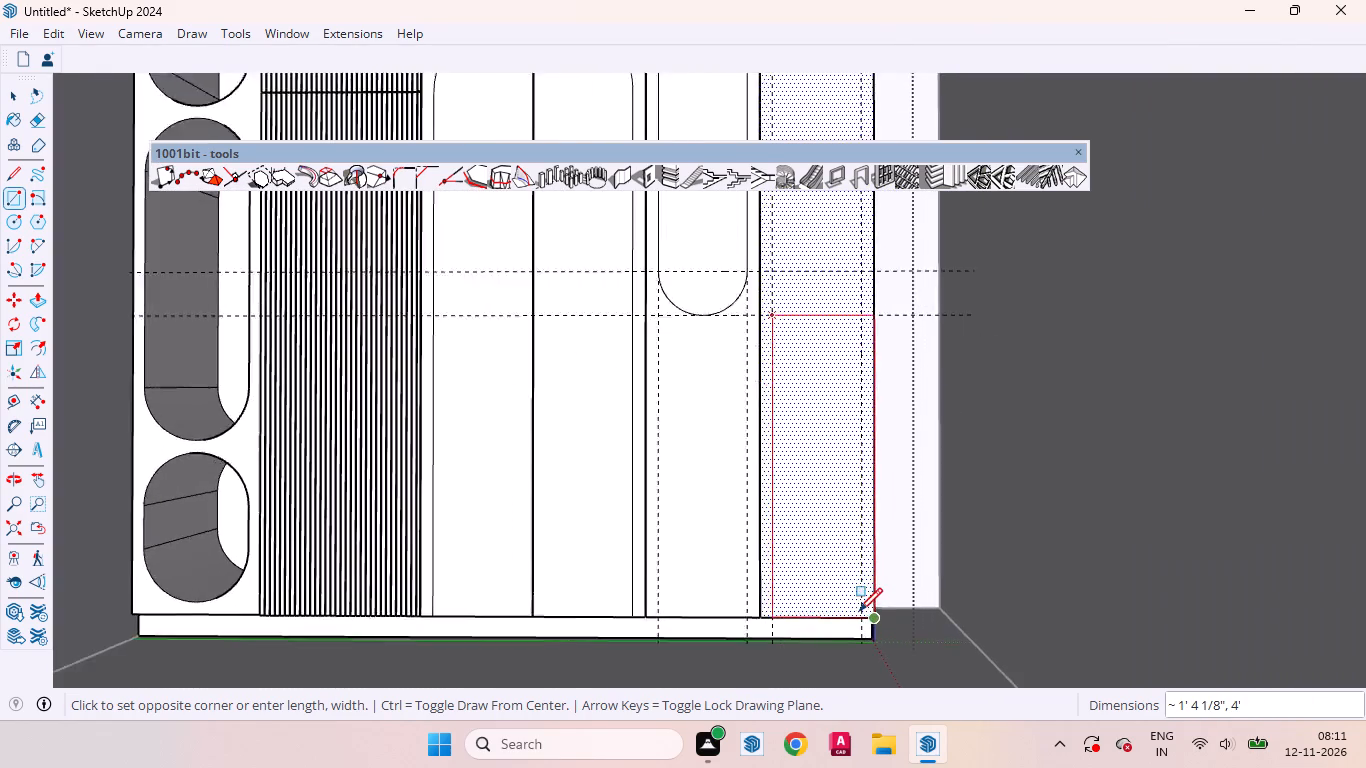
scroll(859, 611, up, 2)
click(862, 621)
scroll(845, 636, down, 7)
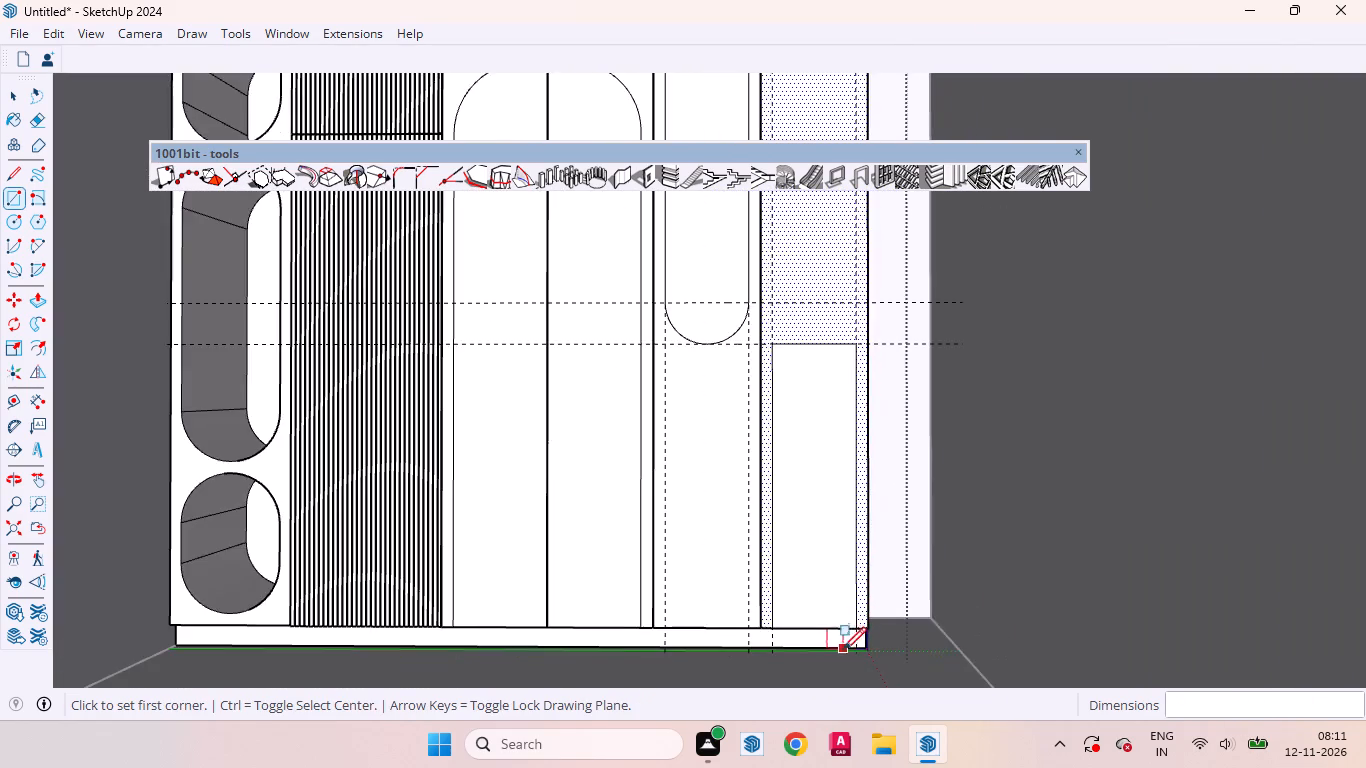
scroll(843, 650, down, 3)
key(space)
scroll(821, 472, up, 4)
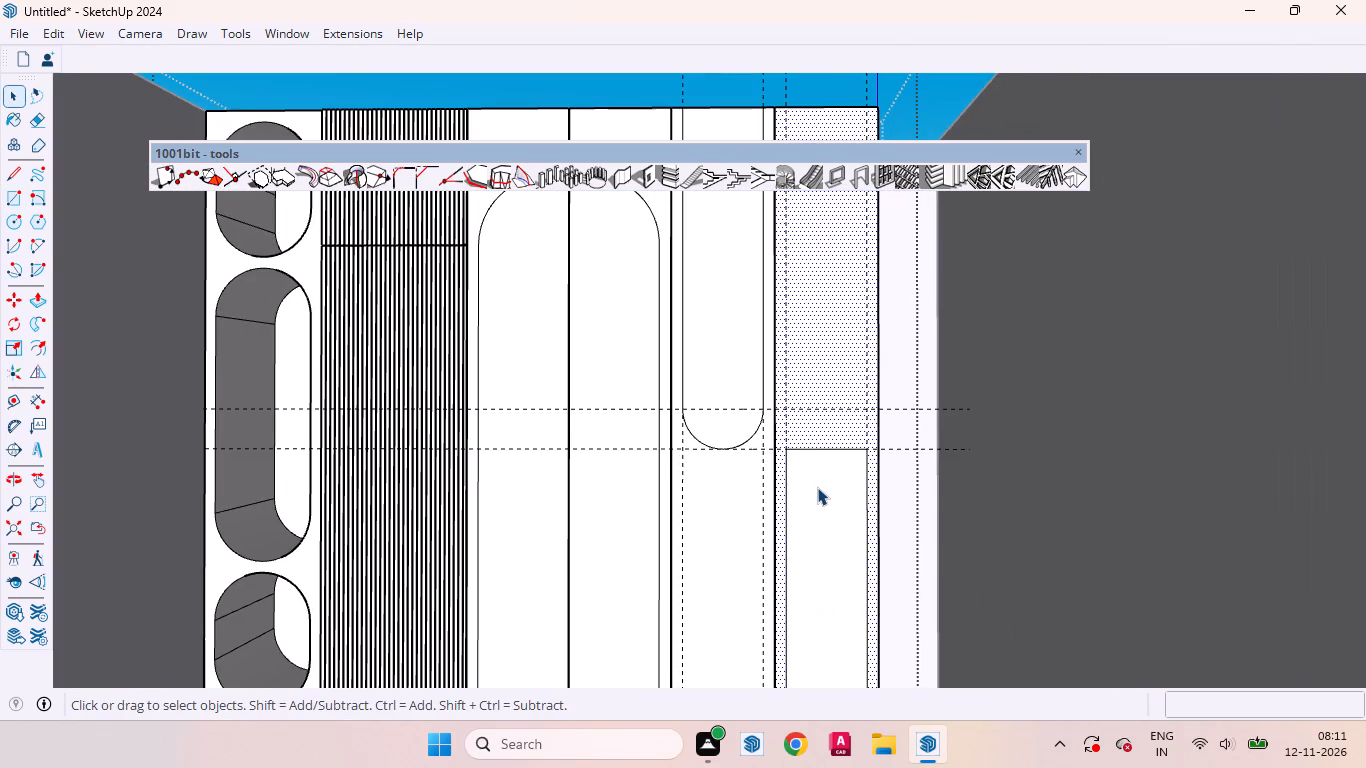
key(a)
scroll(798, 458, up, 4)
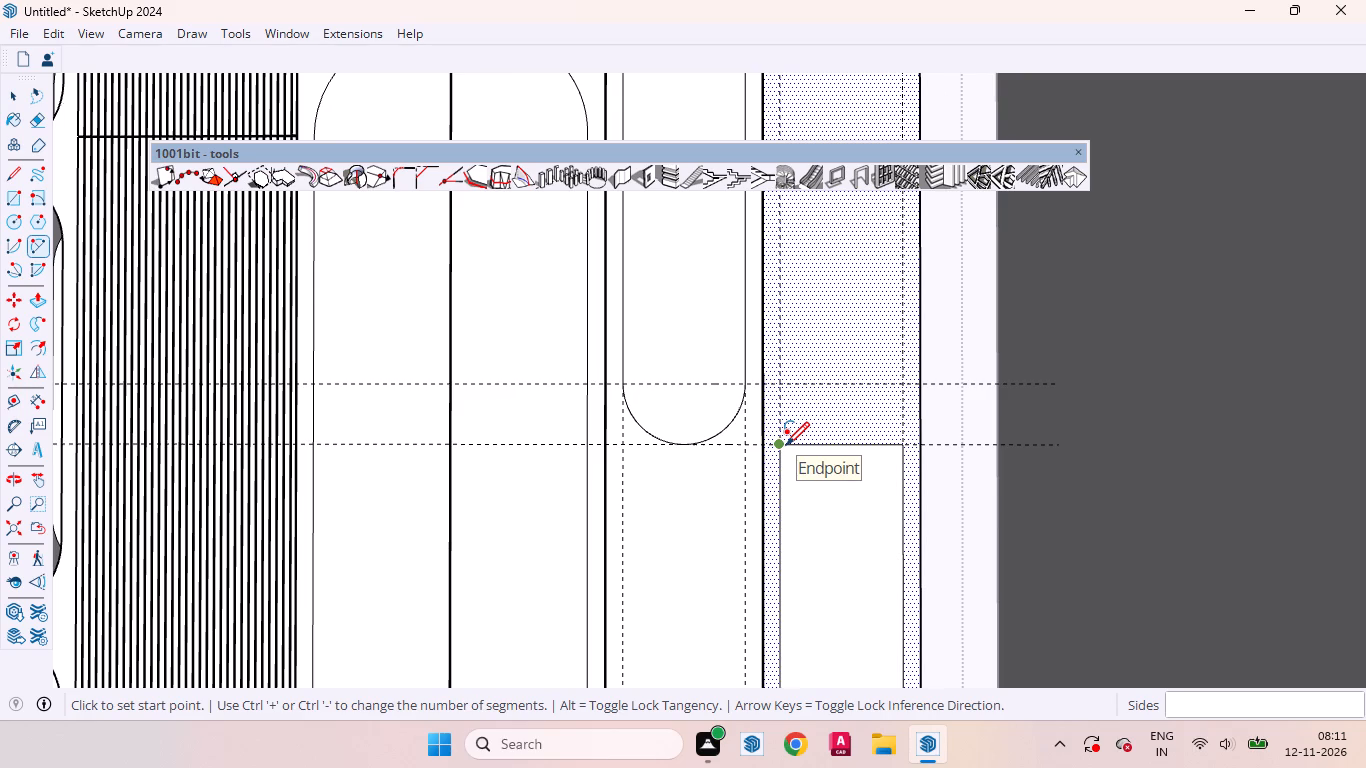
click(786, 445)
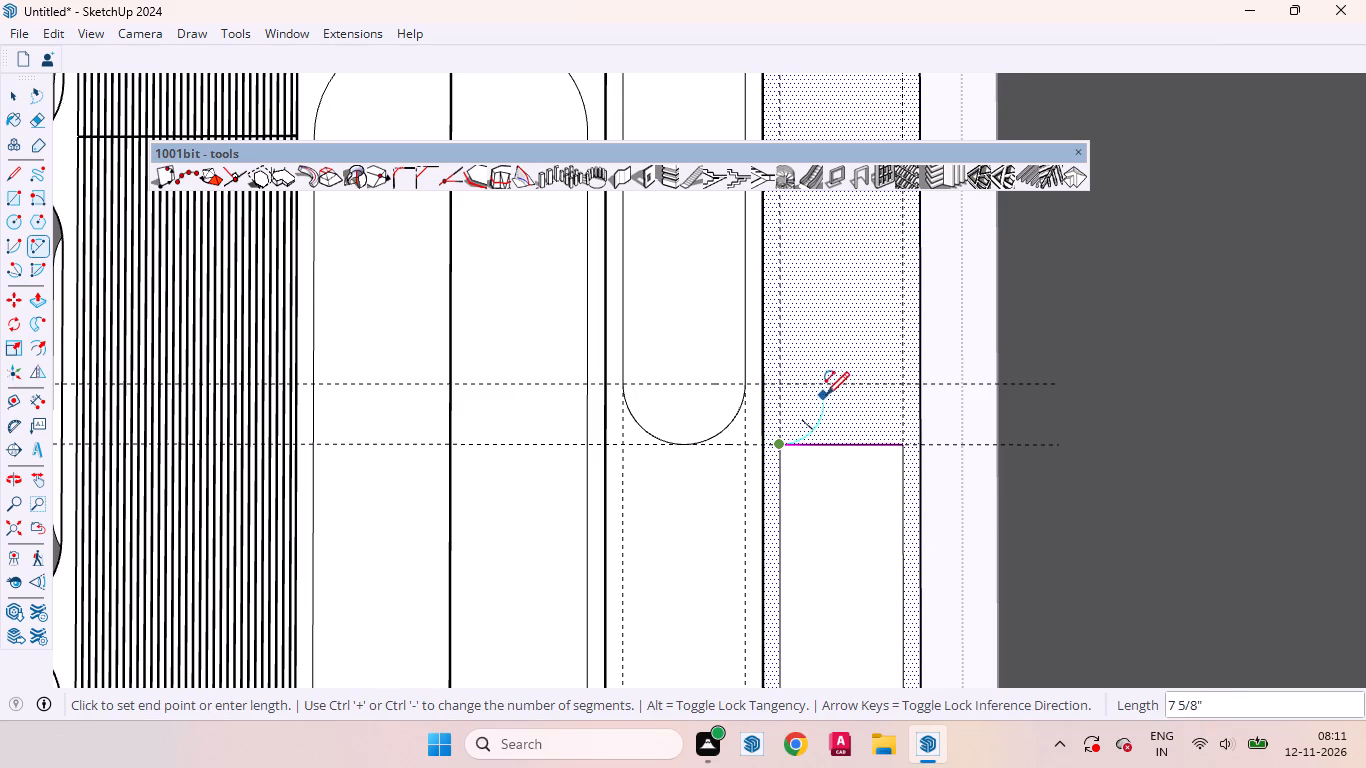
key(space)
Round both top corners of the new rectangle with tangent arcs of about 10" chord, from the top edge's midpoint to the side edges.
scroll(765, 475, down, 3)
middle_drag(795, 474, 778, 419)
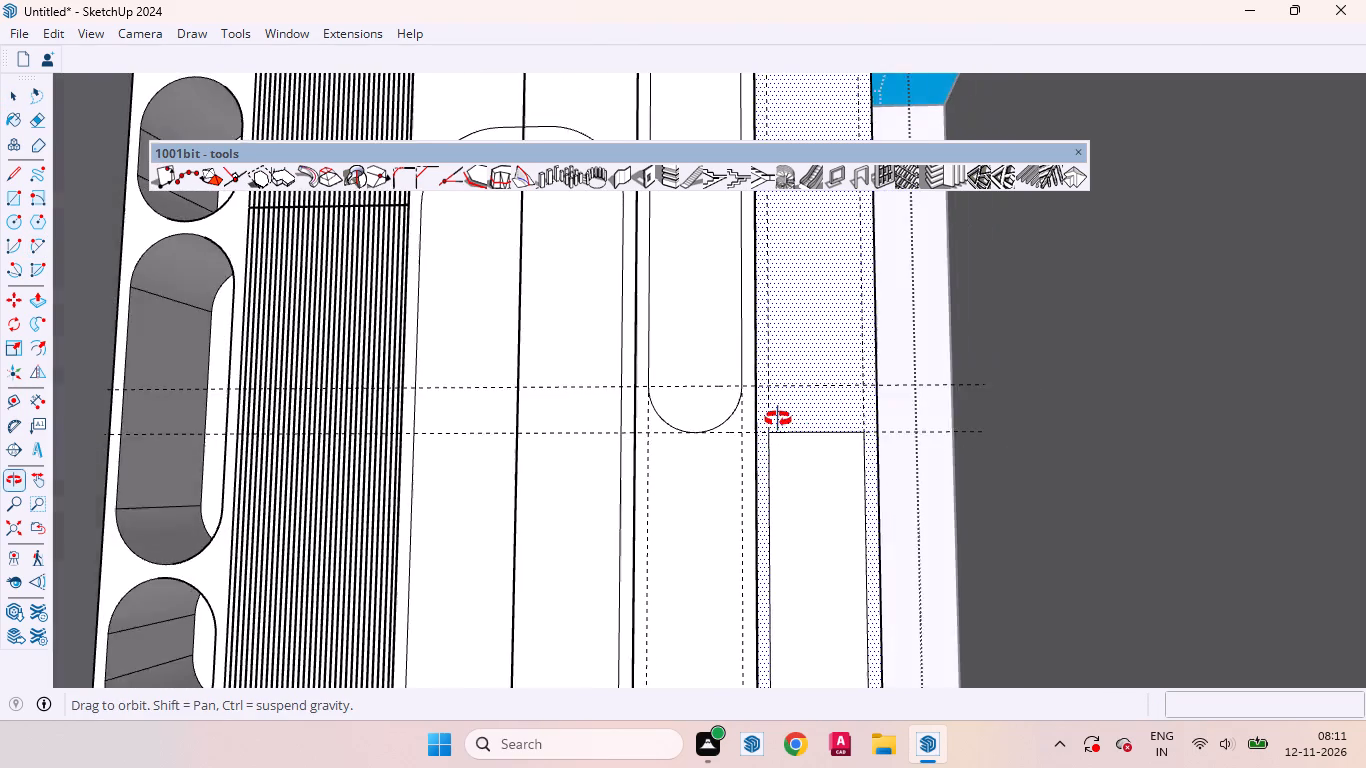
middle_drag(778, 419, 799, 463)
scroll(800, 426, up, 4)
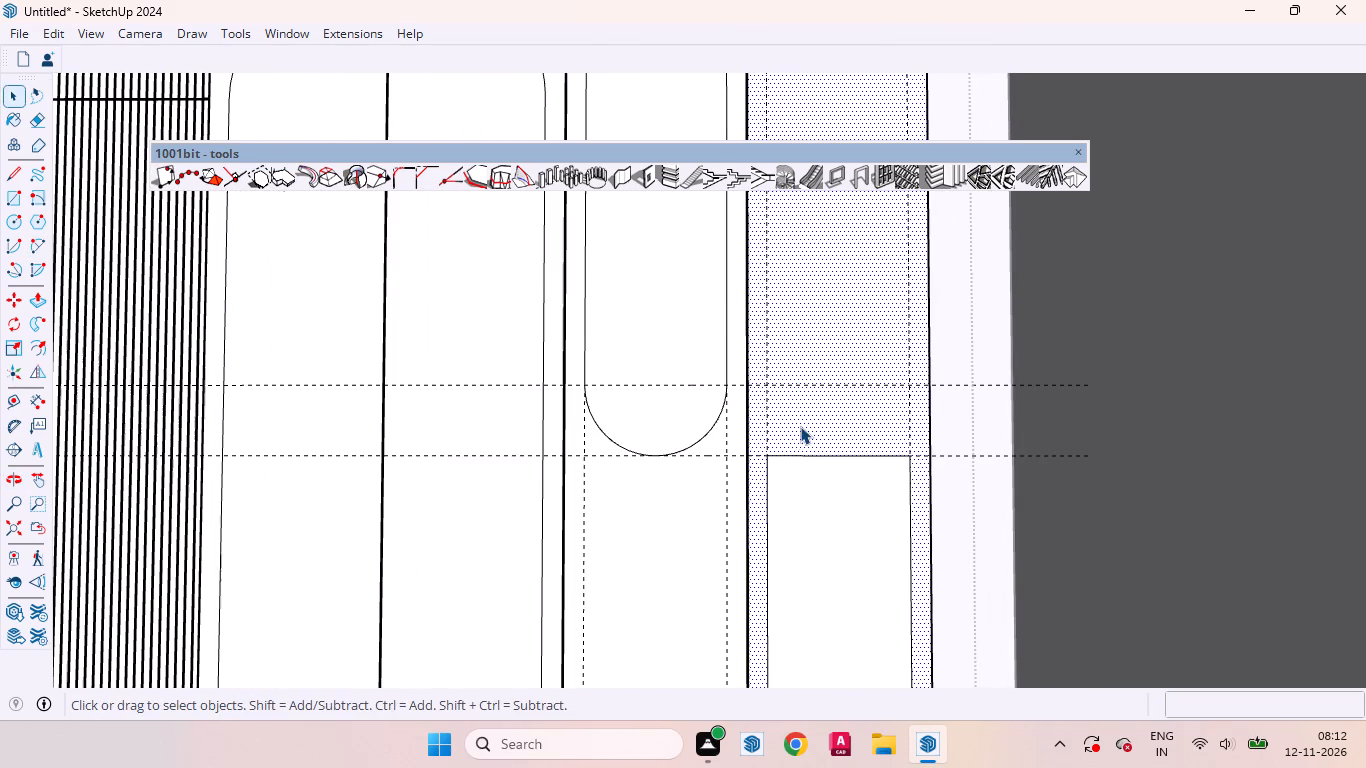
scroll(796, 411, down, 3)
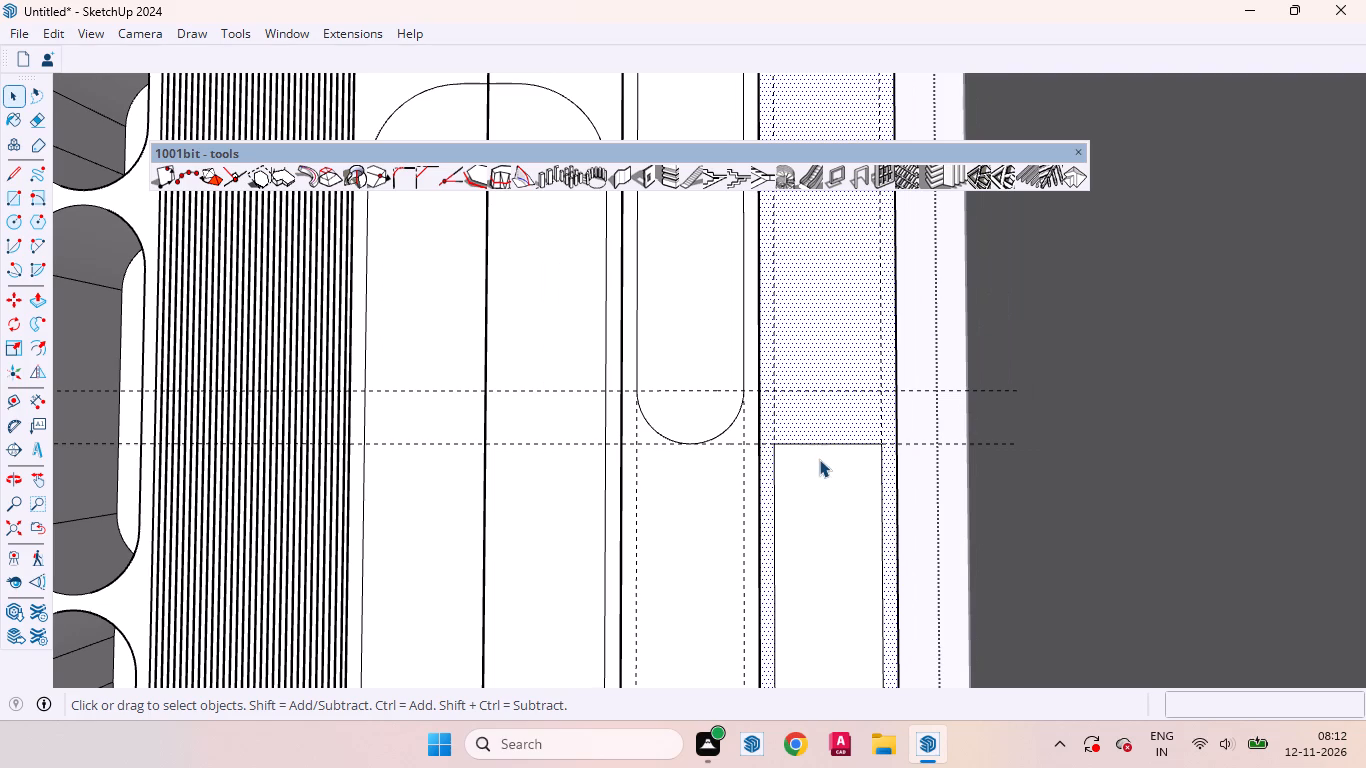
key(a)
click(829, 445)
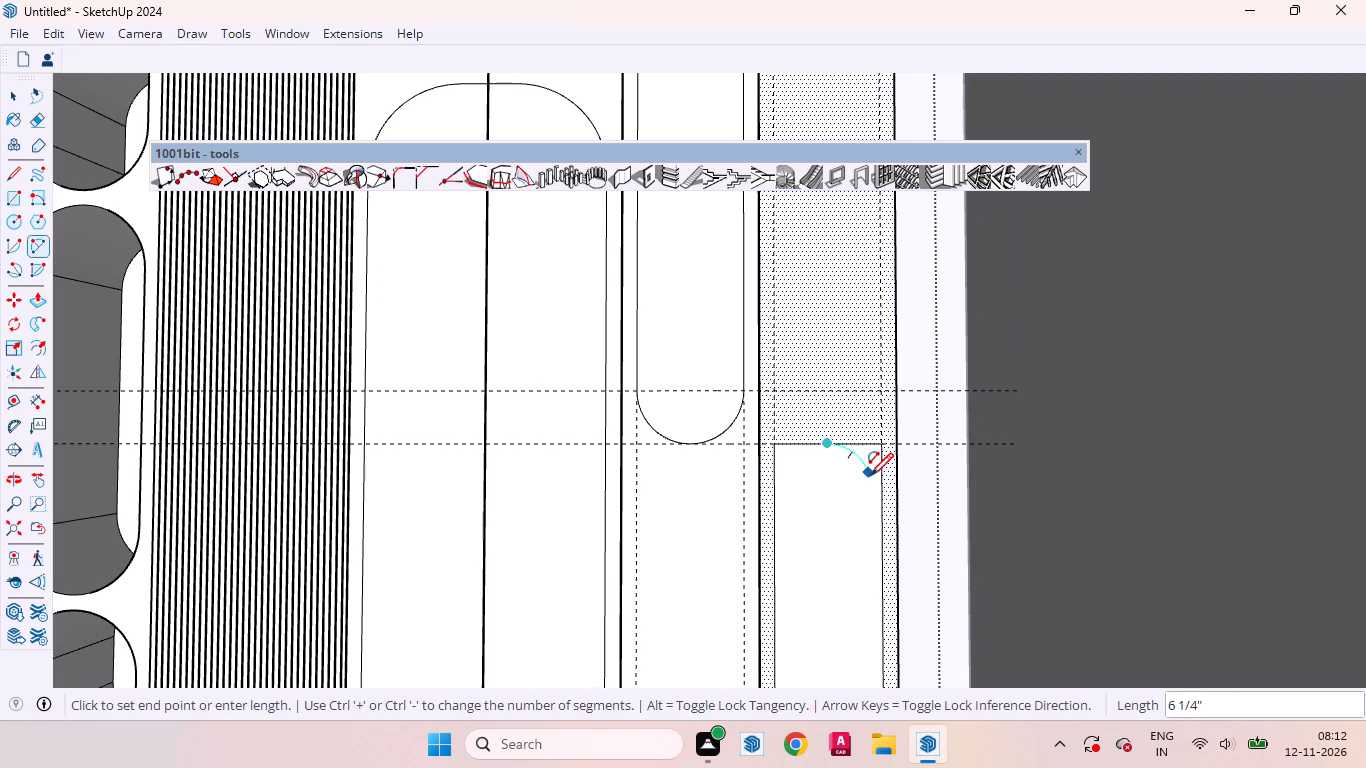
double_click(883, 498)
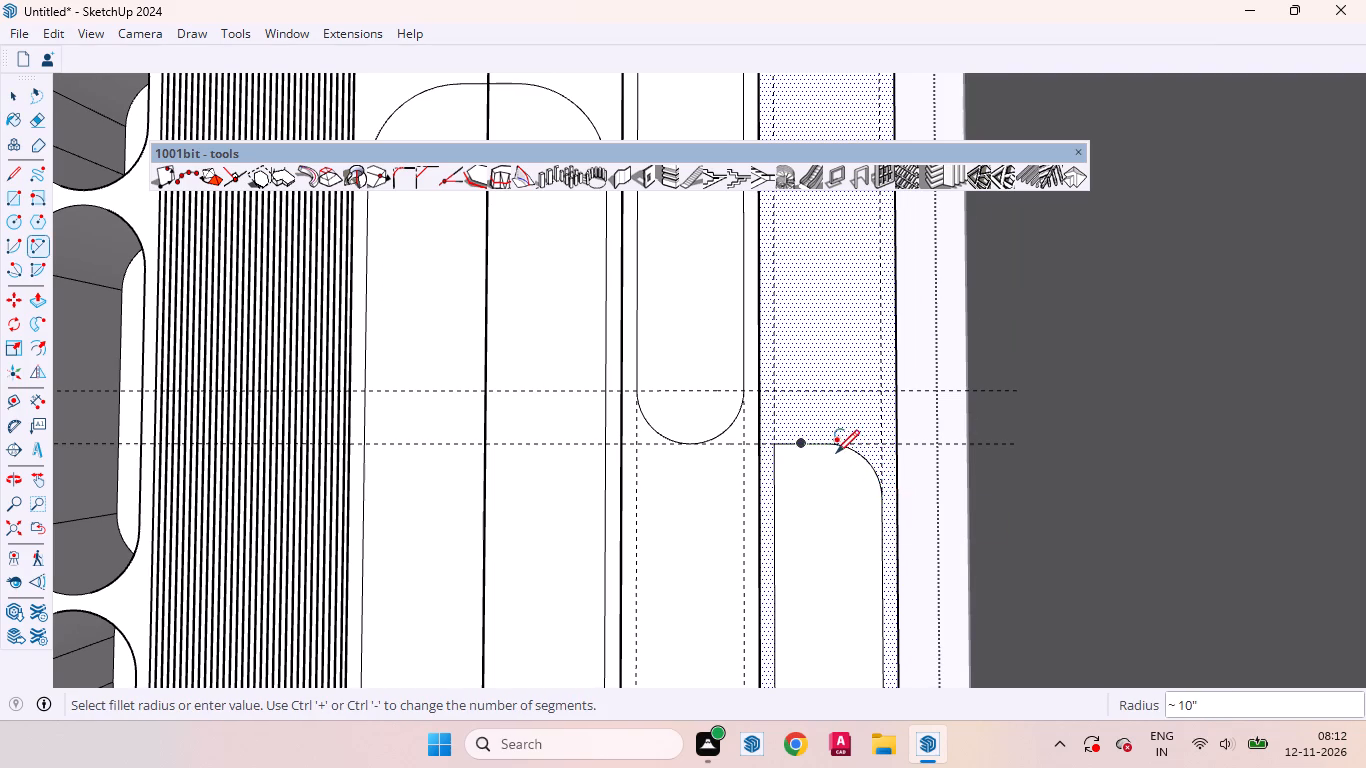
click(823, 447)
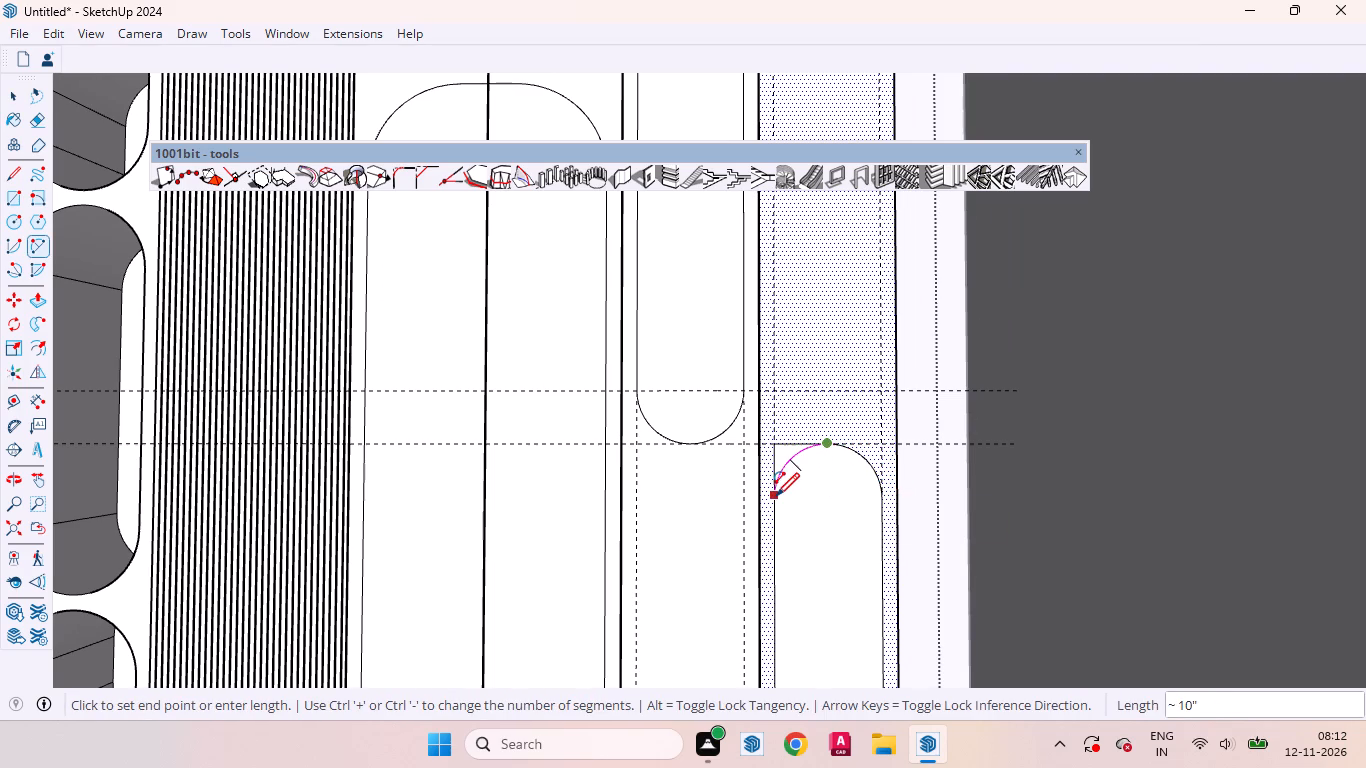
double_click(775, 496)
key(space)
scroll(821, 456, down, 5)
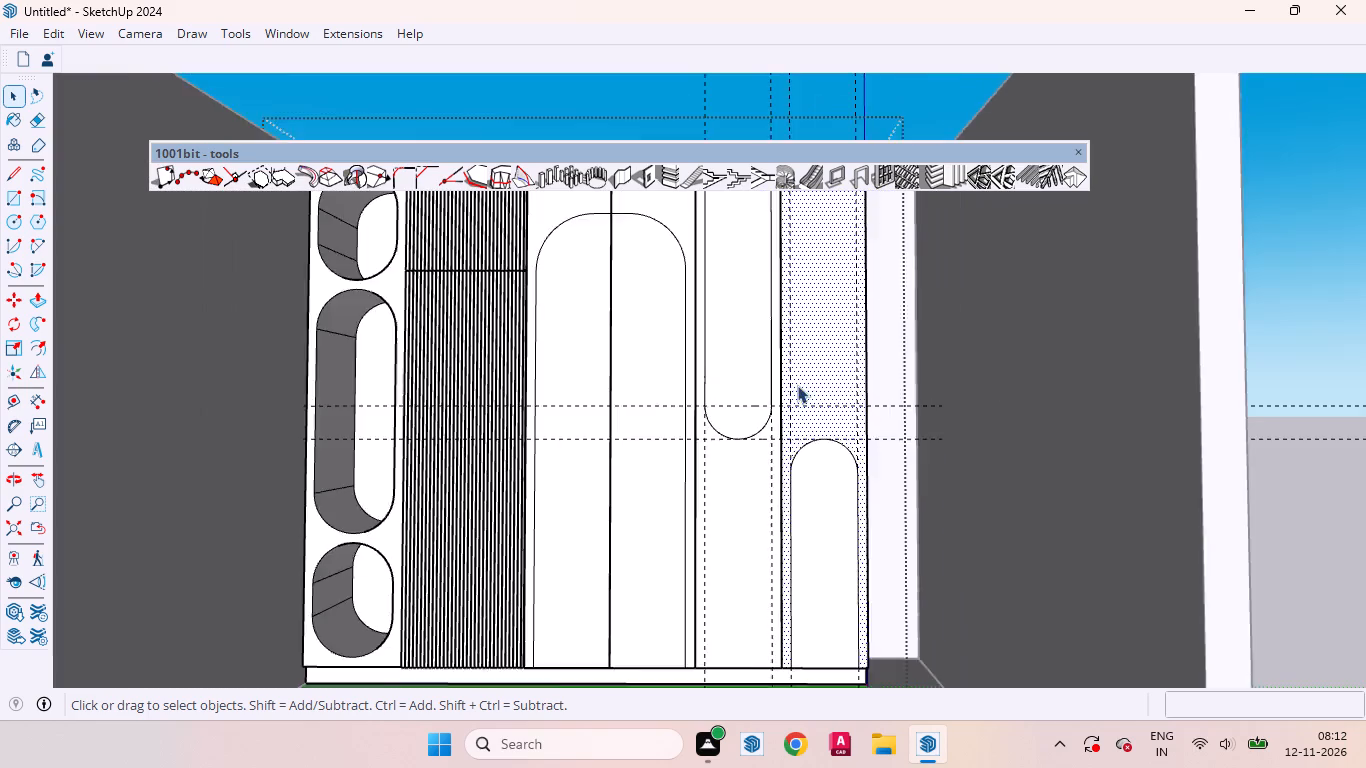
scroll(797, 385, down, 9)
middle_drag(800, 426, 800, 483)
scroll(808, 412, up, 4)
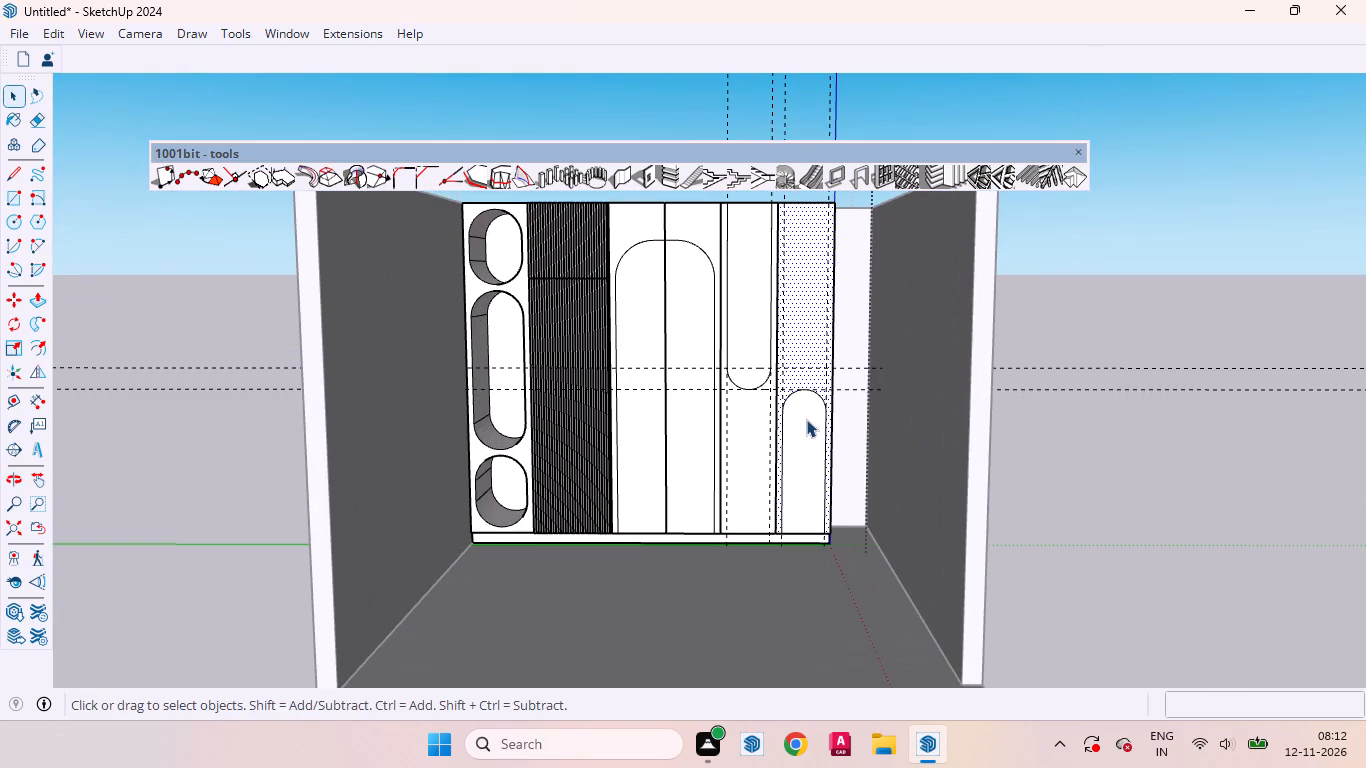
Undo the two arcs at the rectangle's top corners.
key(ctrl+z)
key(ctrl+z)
Move the rectangle's top edge up 7" to the upper horizontal guide.
scroll(805, 397, up, 11)
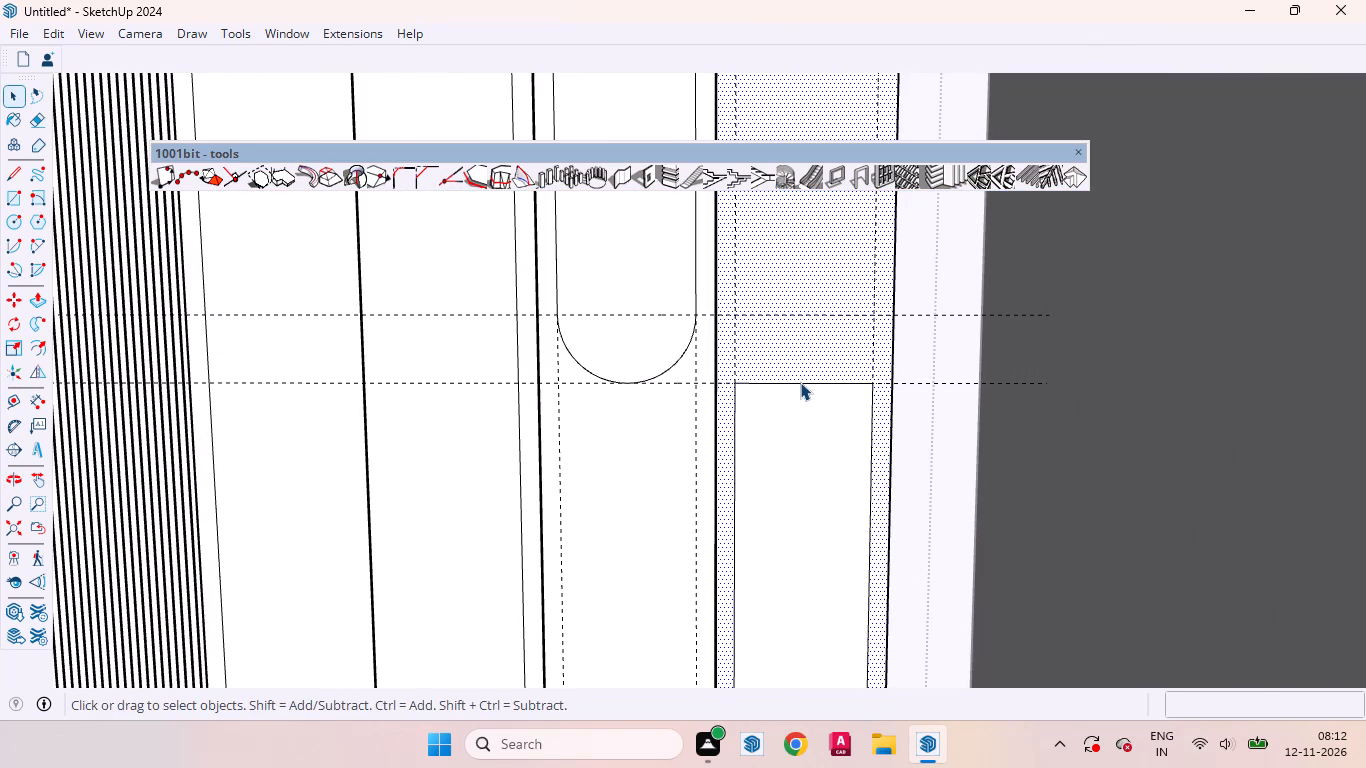
click(800, 382)
key(m)
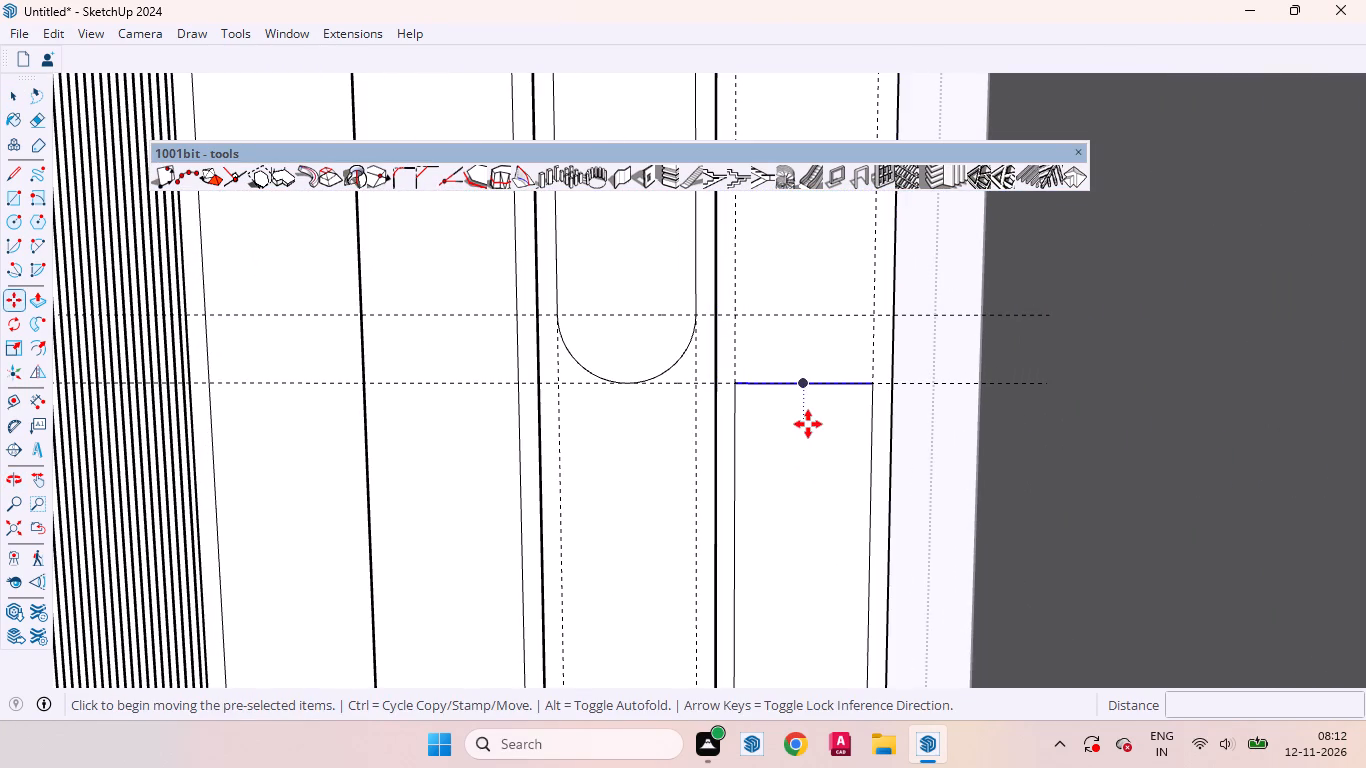
click(808, 424)
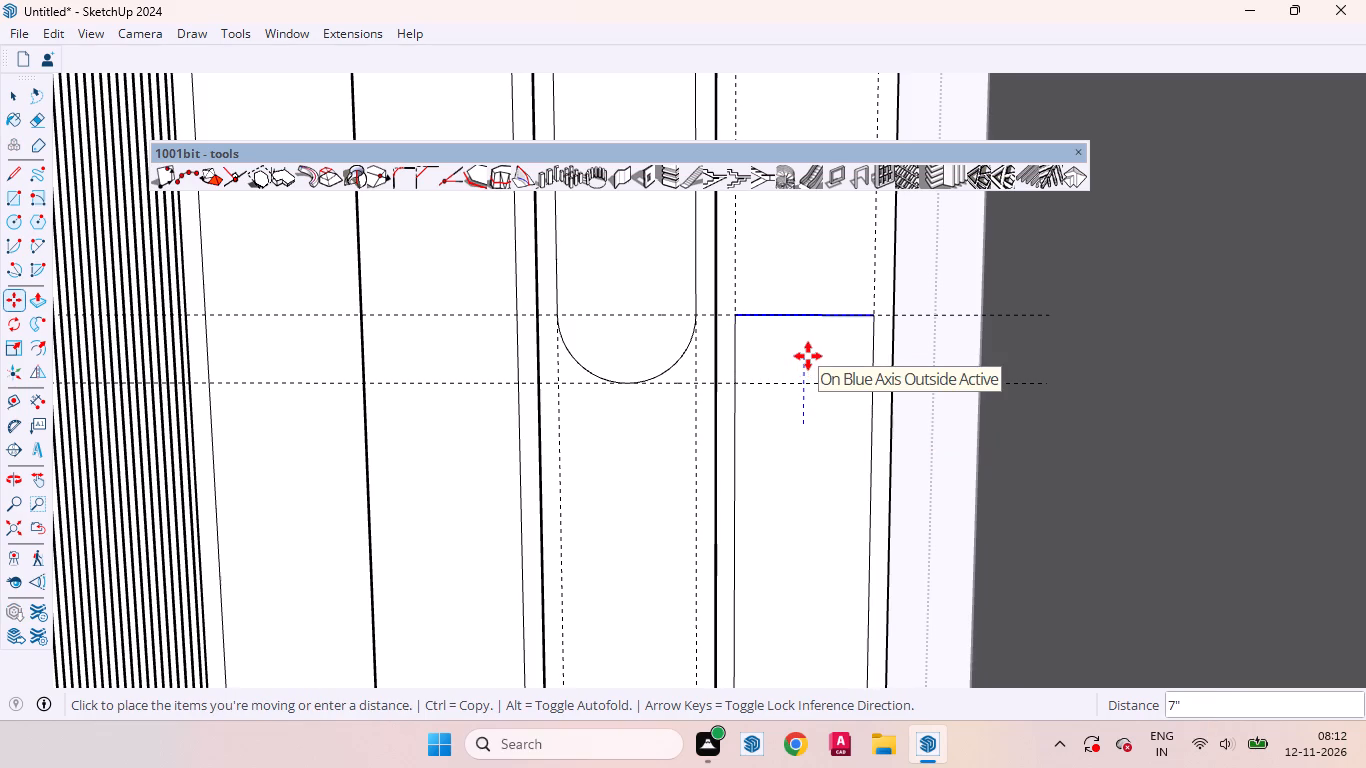
click(808, 356)
key(space)
click(813, 479)
click(799, 251)
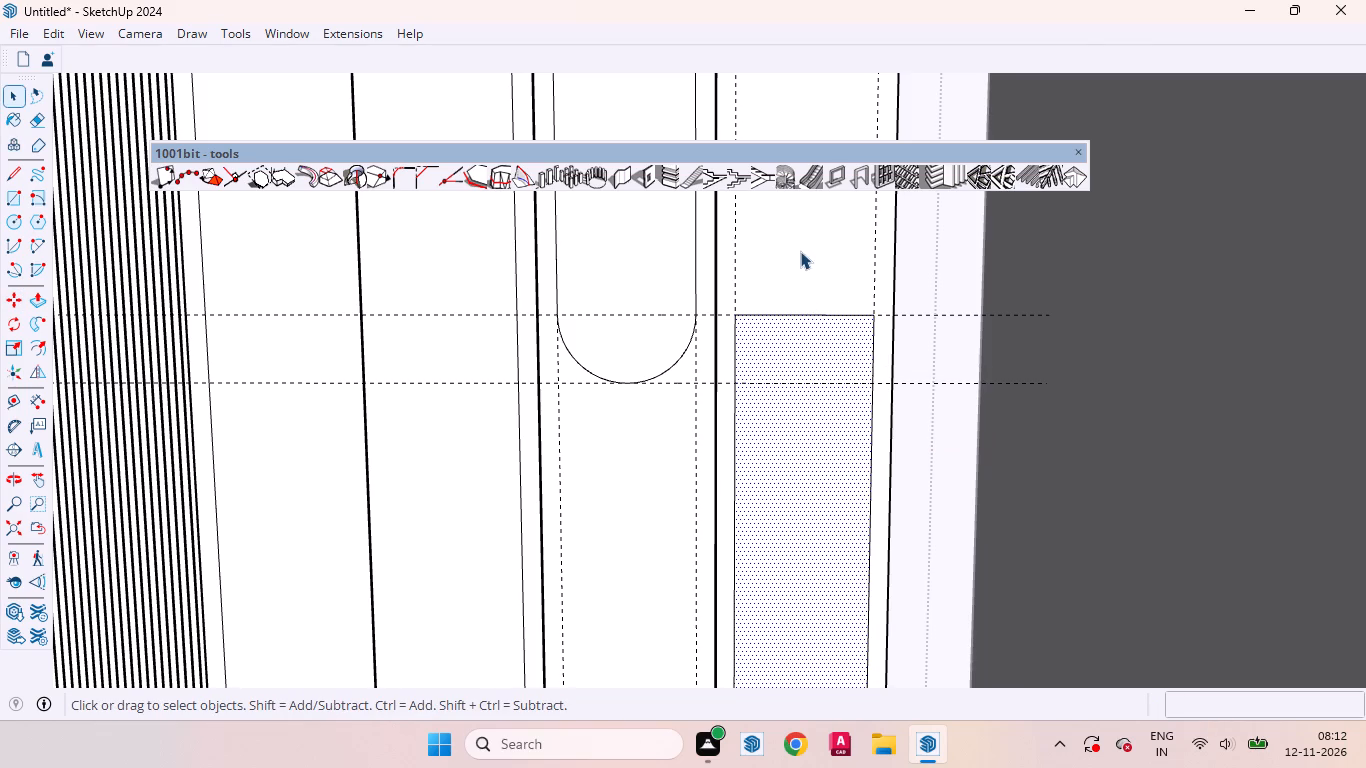
Round both top corners with tangent arcs of about 10" chord, from the raised top edge's midpoint to the side edges at the lower horizontal guide.
key(a)
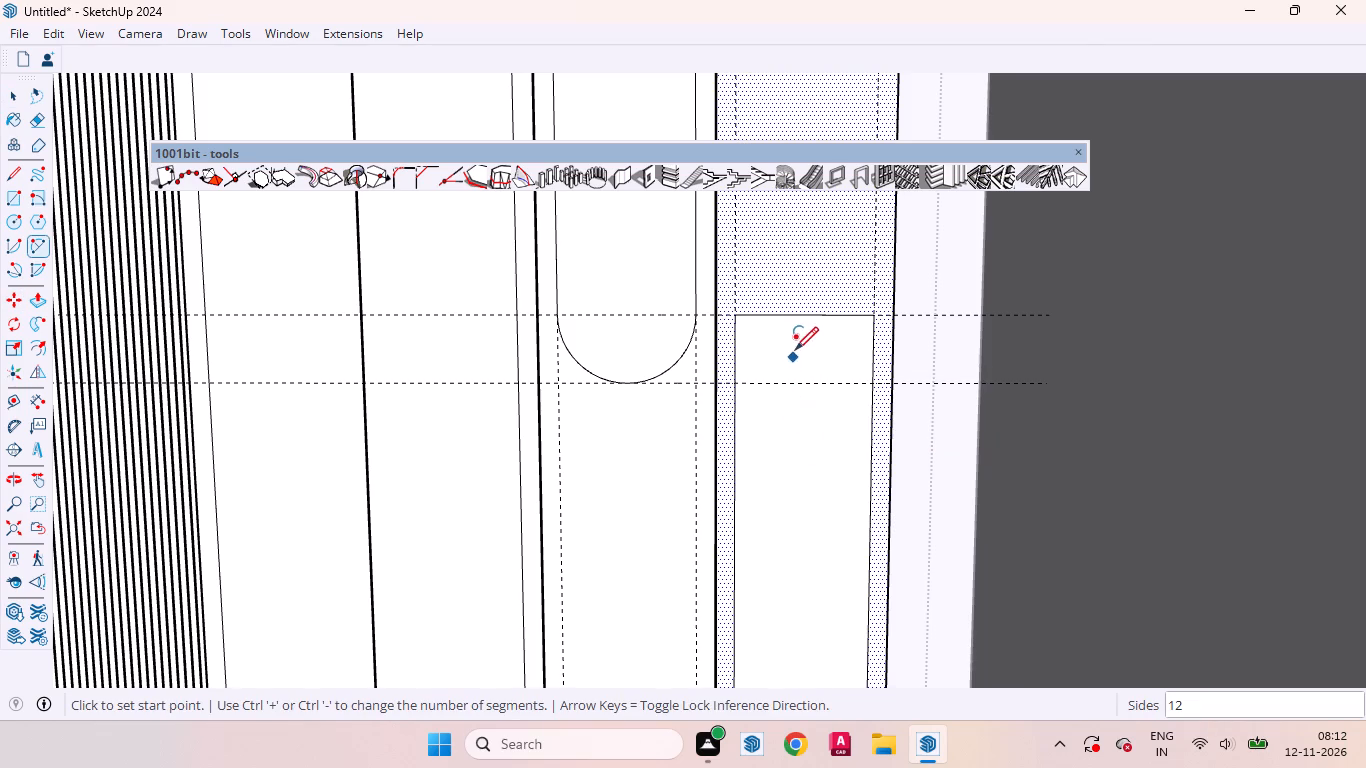
click(803, 316)
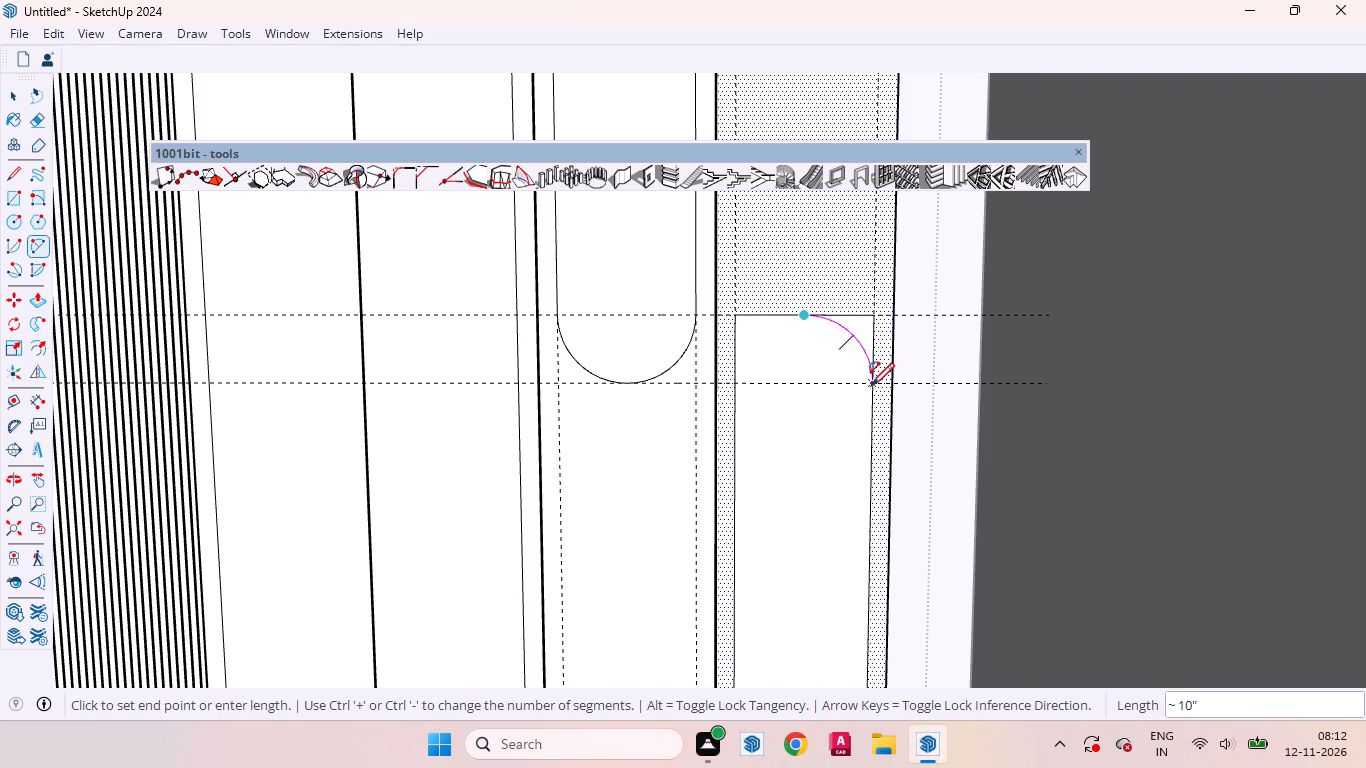
double_click(871, 386)
click(804, 317)
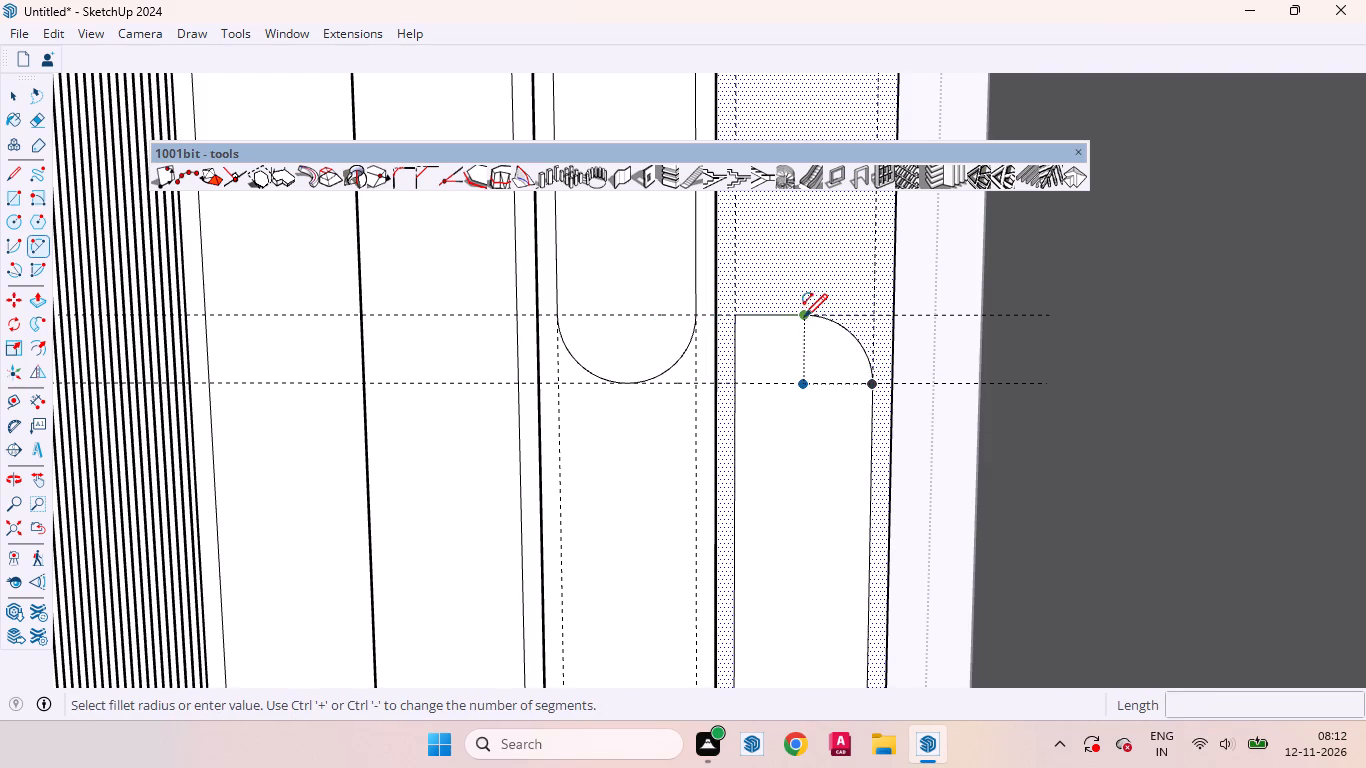
double_click(733, 383)
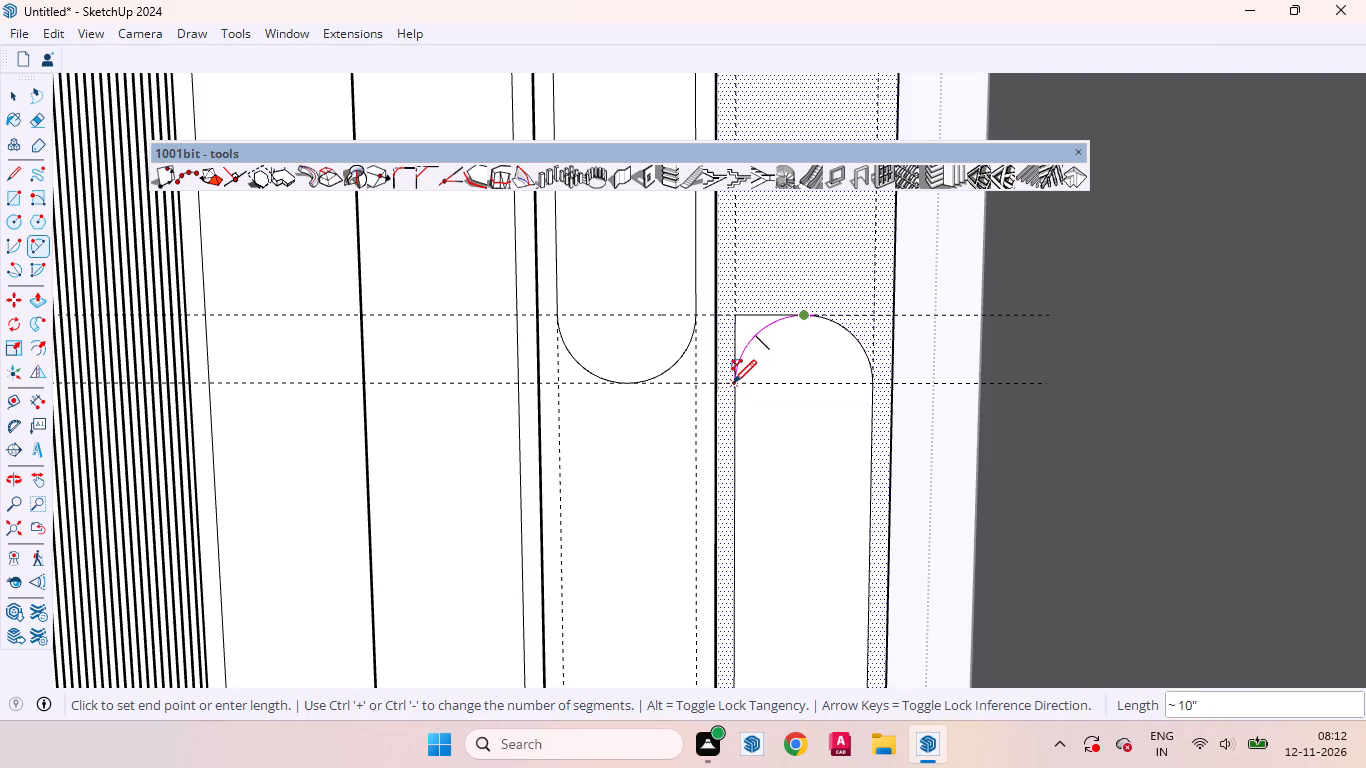
key(space)
click(803, 449)
click(628, 297)
scroll(714, 441, down, 5)
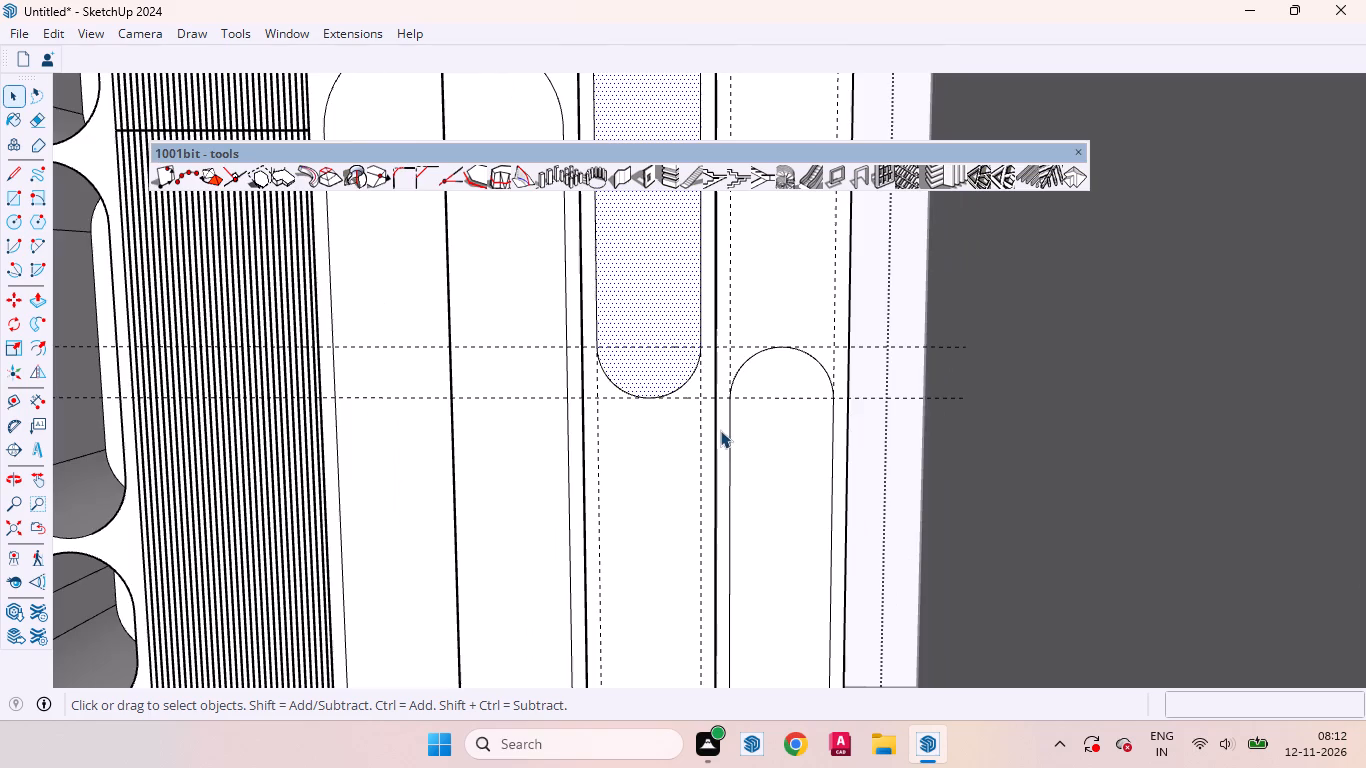
Examine the faces around the round-bottomed and round-topped panels and how their rounded ends align with the horizontal guides.
scroll(720, 430, down, 13)
click(710, 445)
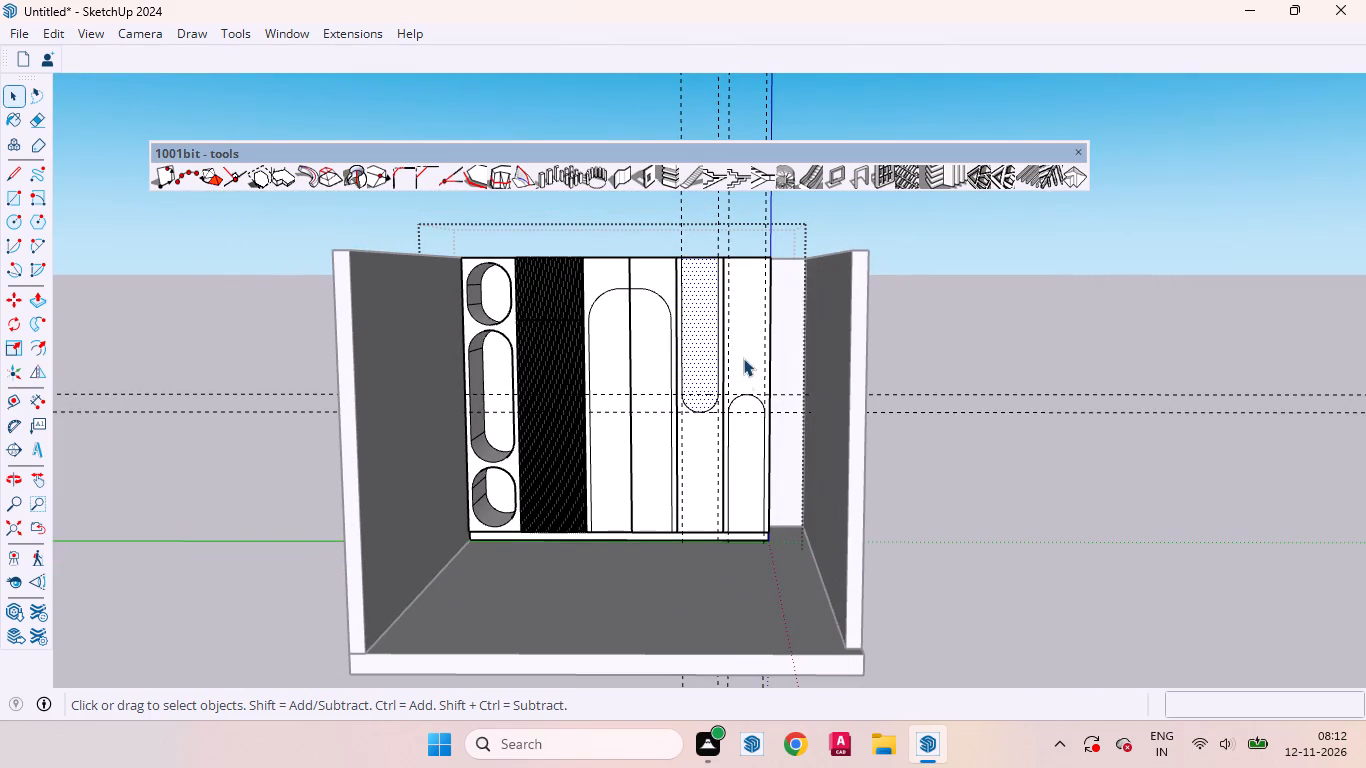
click(704, 443)
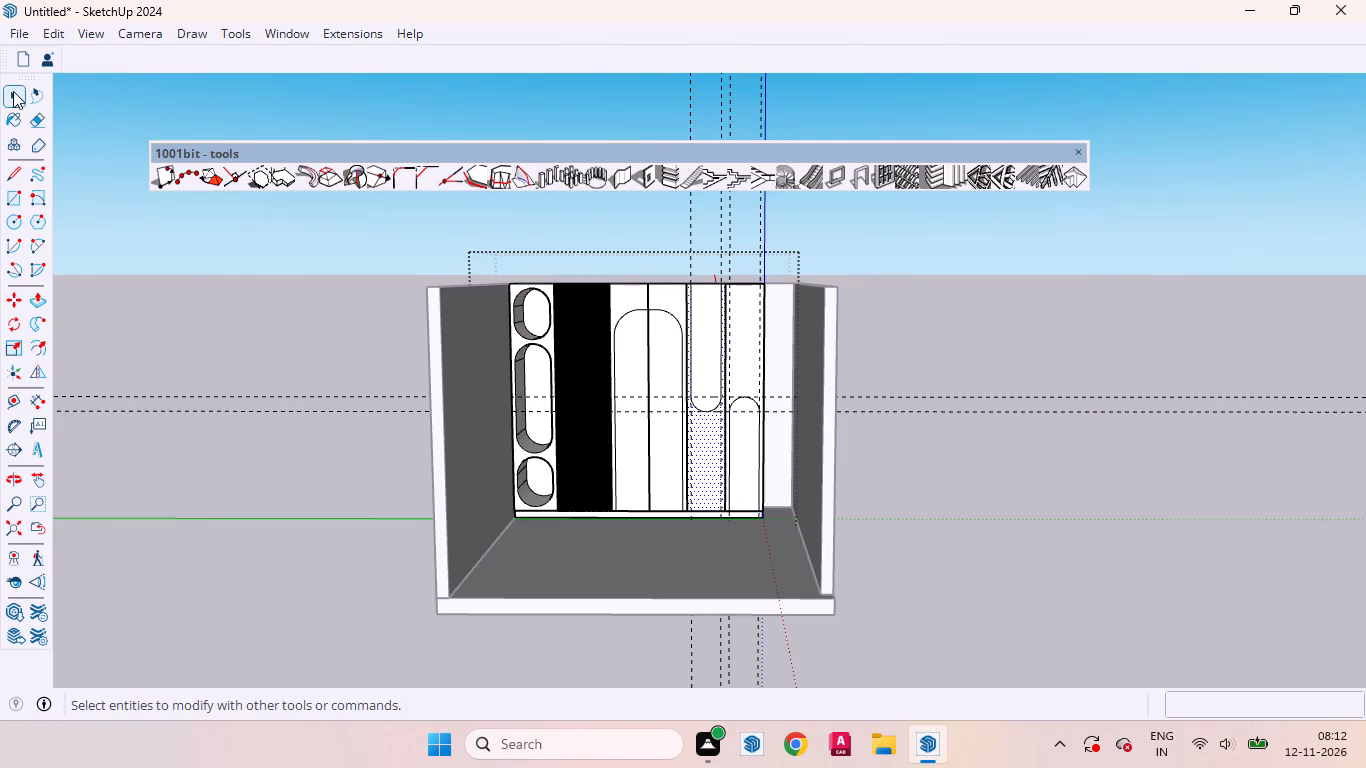
click(13, 91)
scroll(767, 421, up, 9)
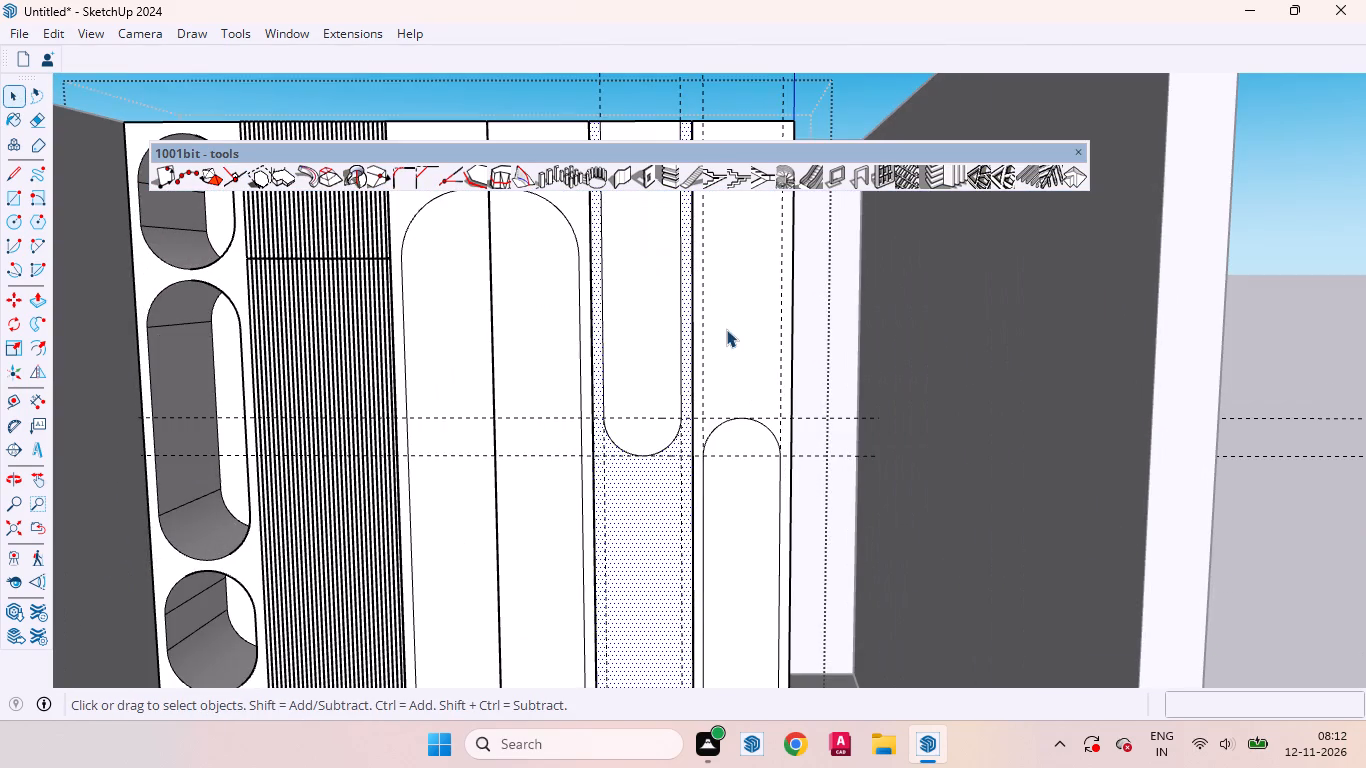
click(727, 329)
scroll(761, 341, down, 4)
middle_drag(742, 423, 787, 378)
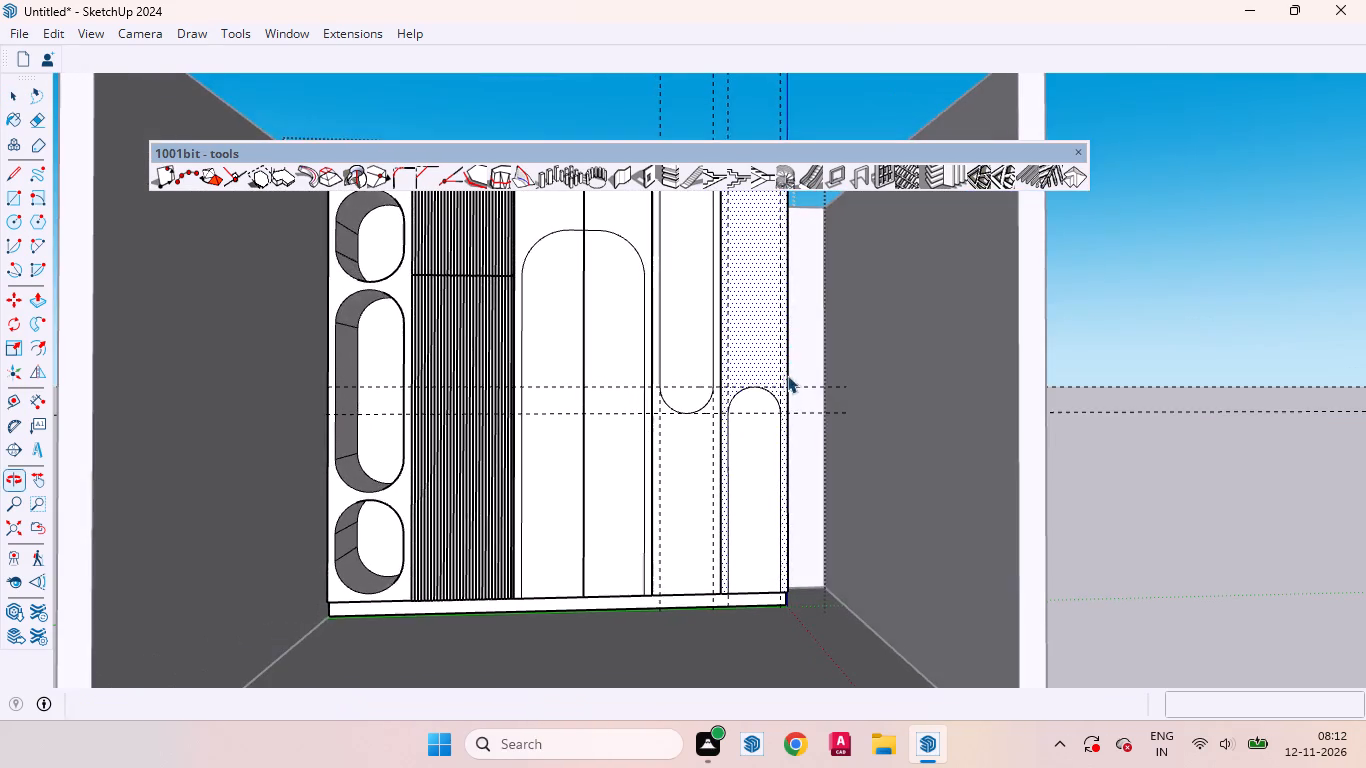
scroll(712, 400, up, 3)
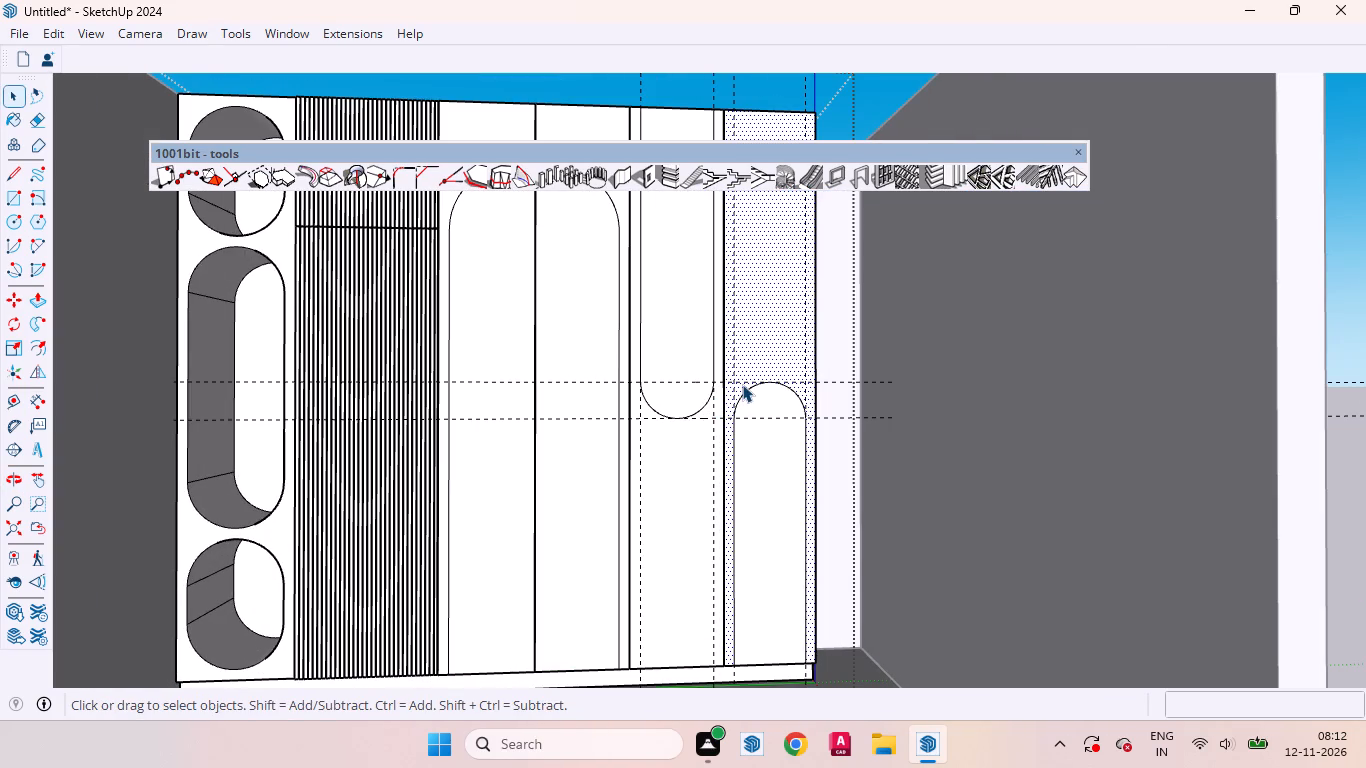
scroll(667, 409, up, 3)
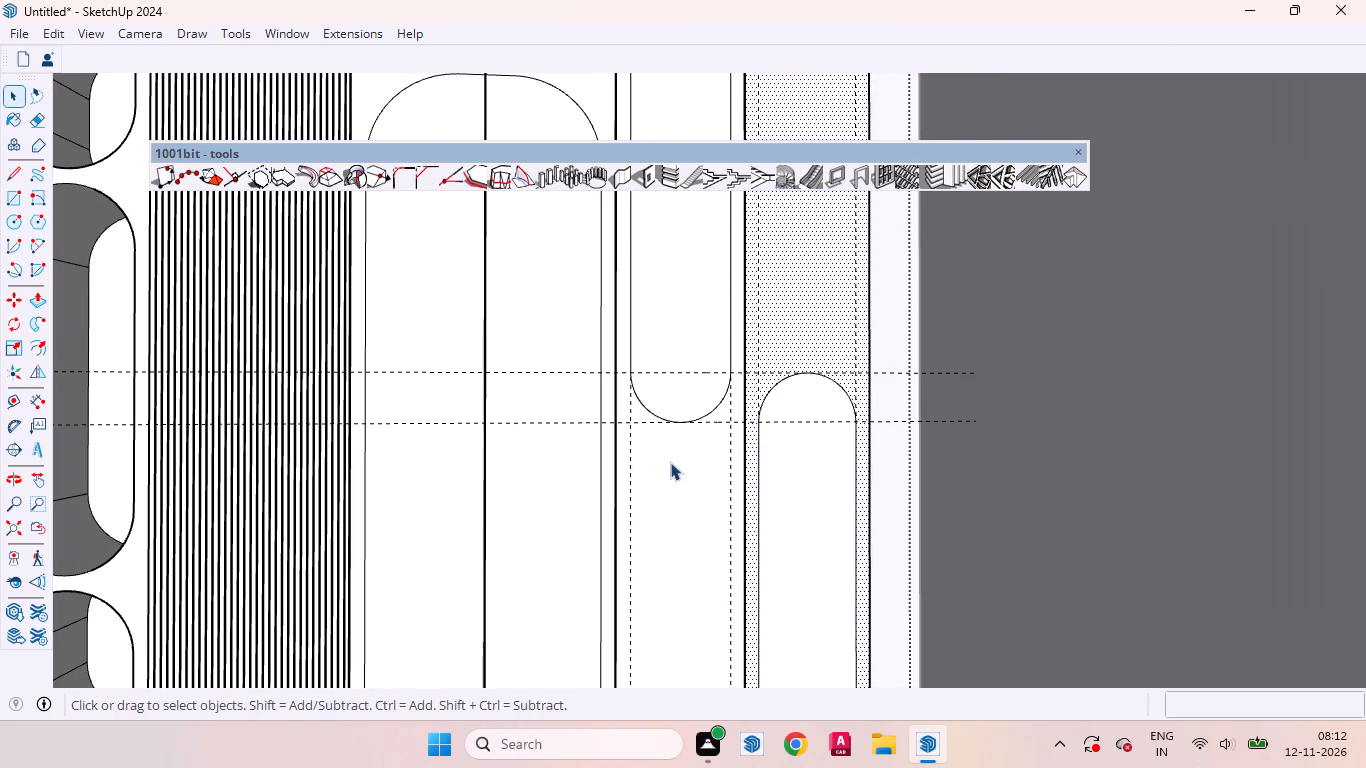
scroll(669, 456, down, 2)
middle_drag(695, 455, 606, 460)
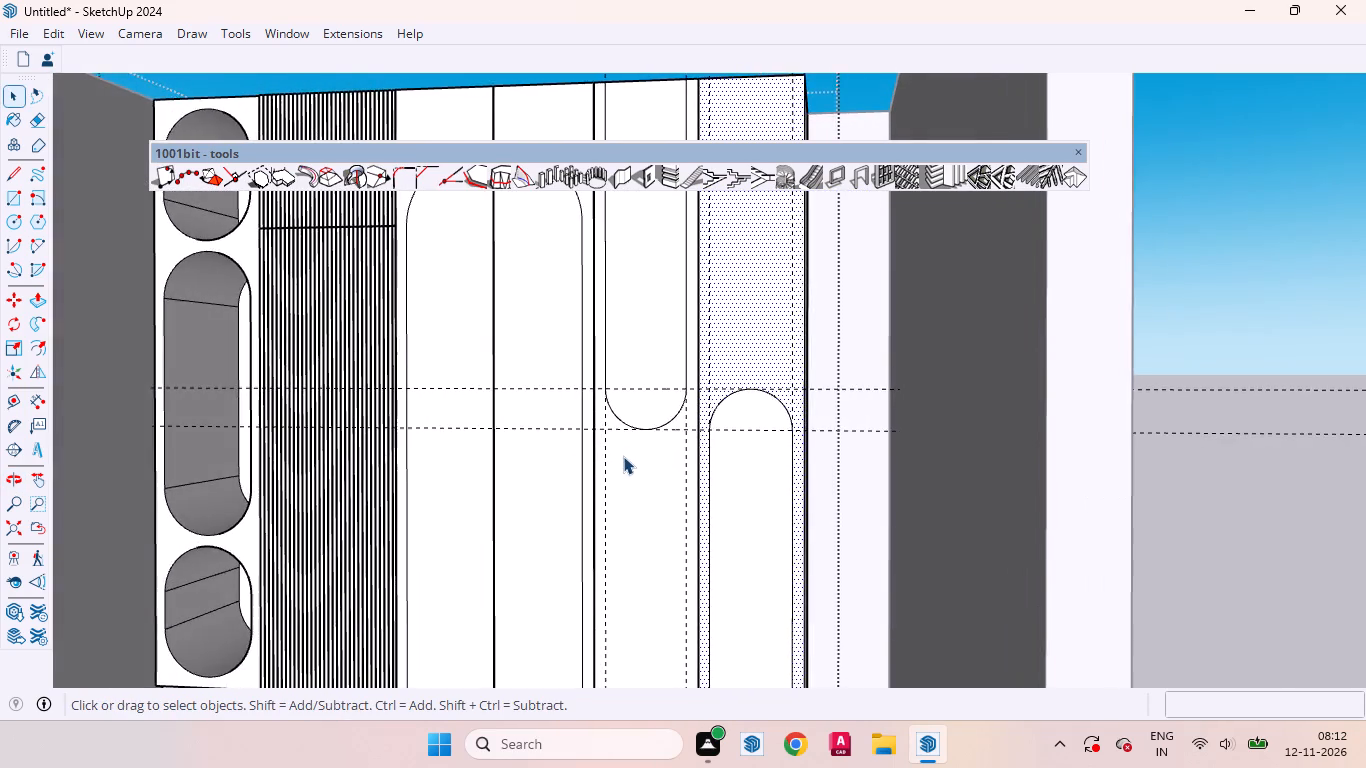
scroll(628, 452, up, 3)
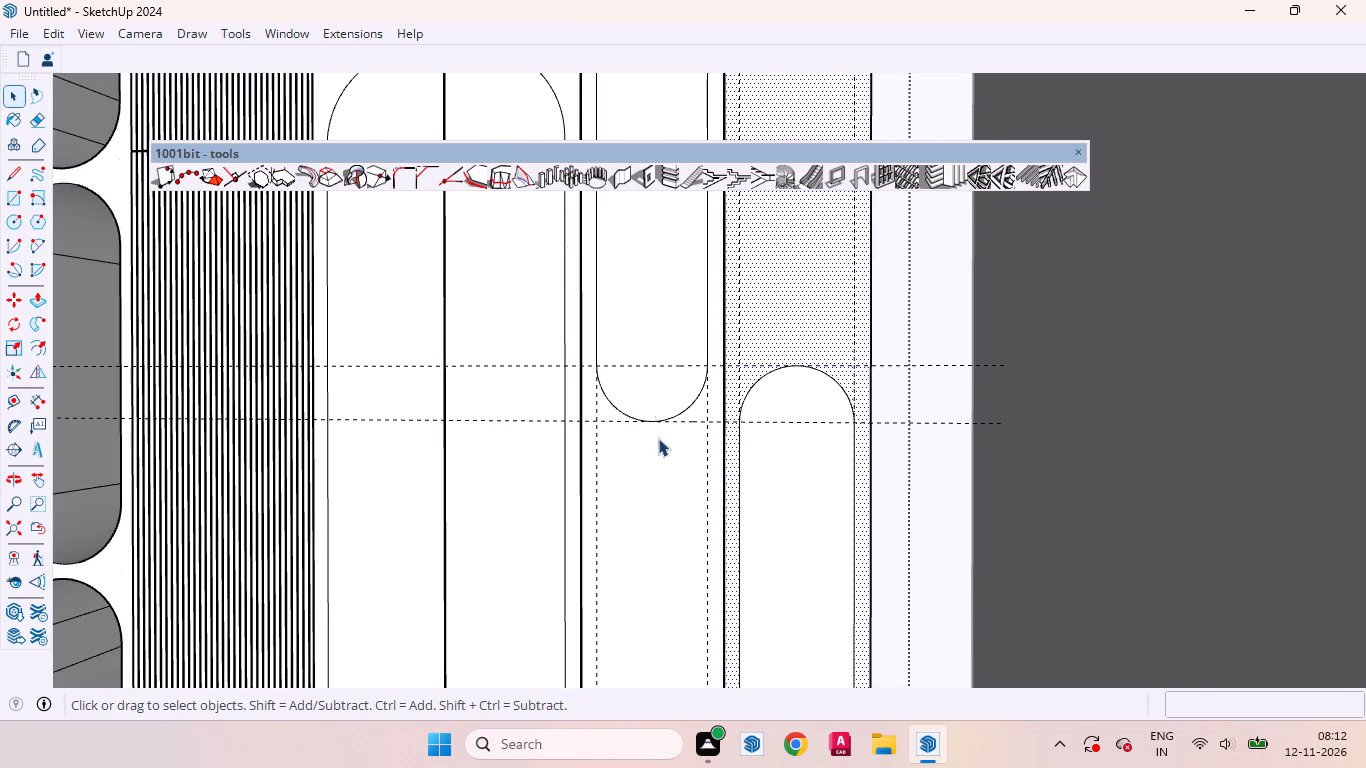
Move the round-topped panel's top arc straight up by about 4 15/16" and a further 2' 11 1/4" or so.
key(t)
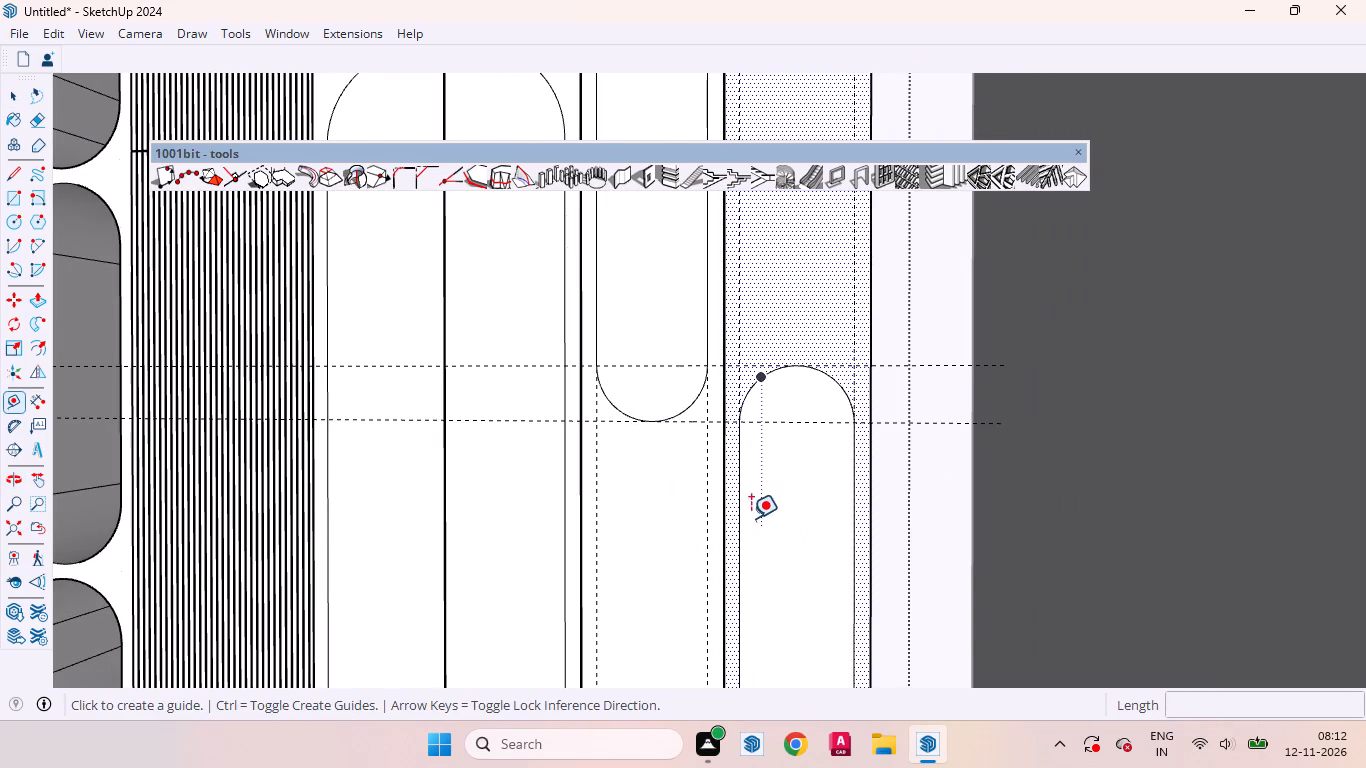
key(space)
click(794, 363)
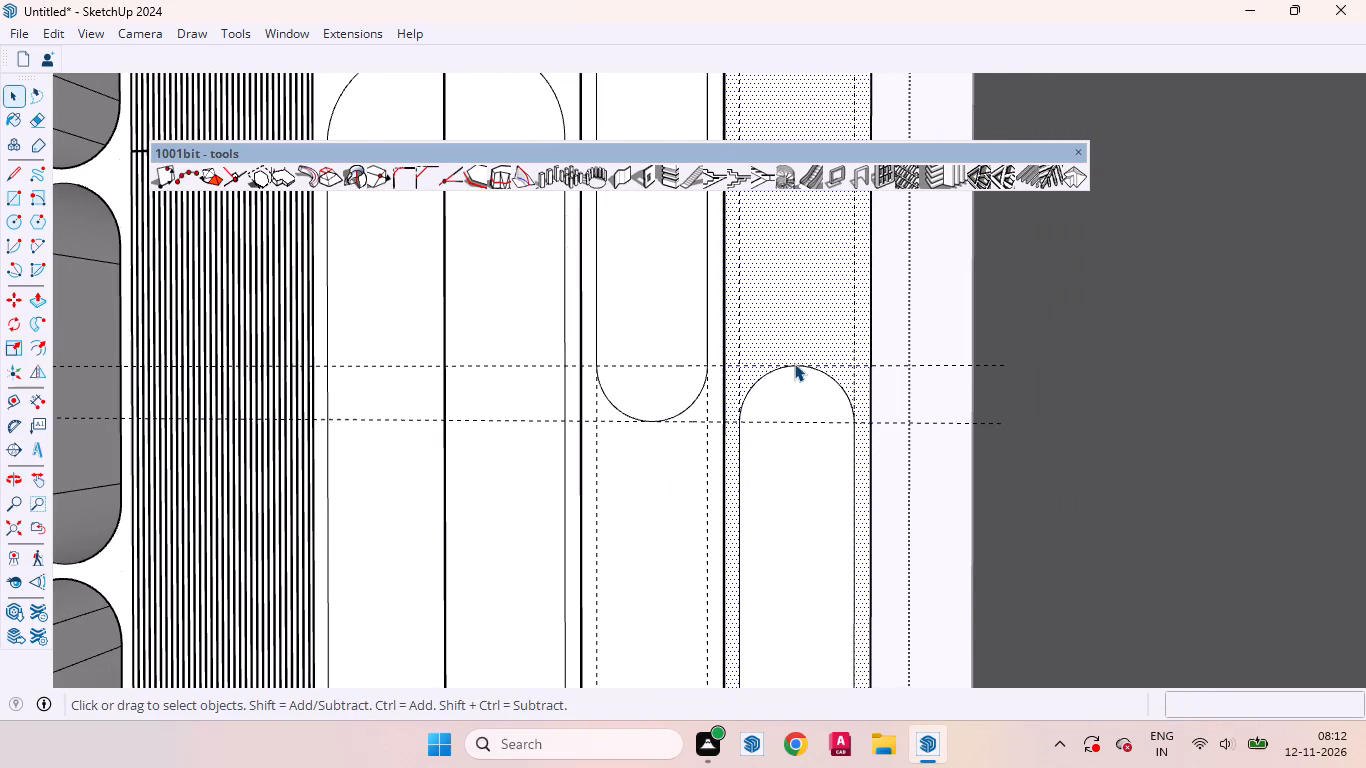
key(m)
click(803, 492)
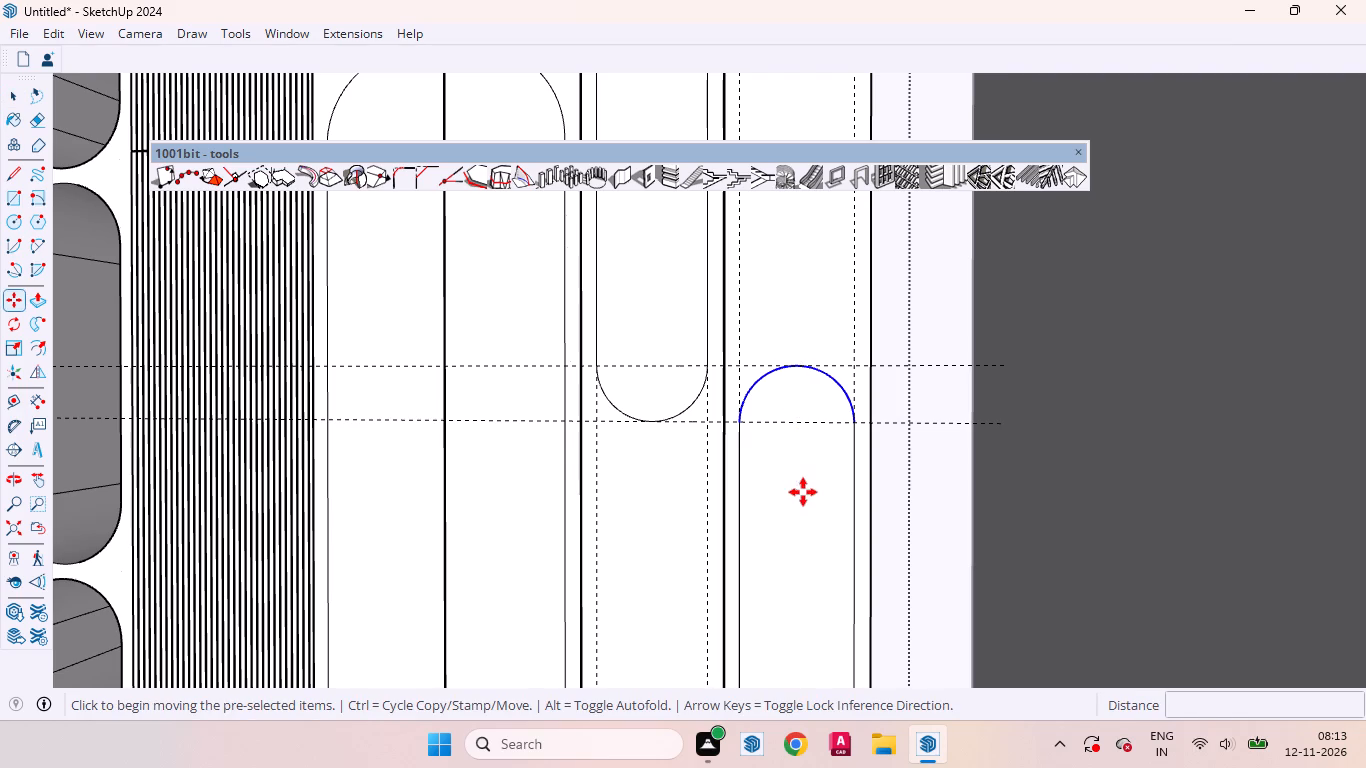
scroll(800, 470, down, 6)
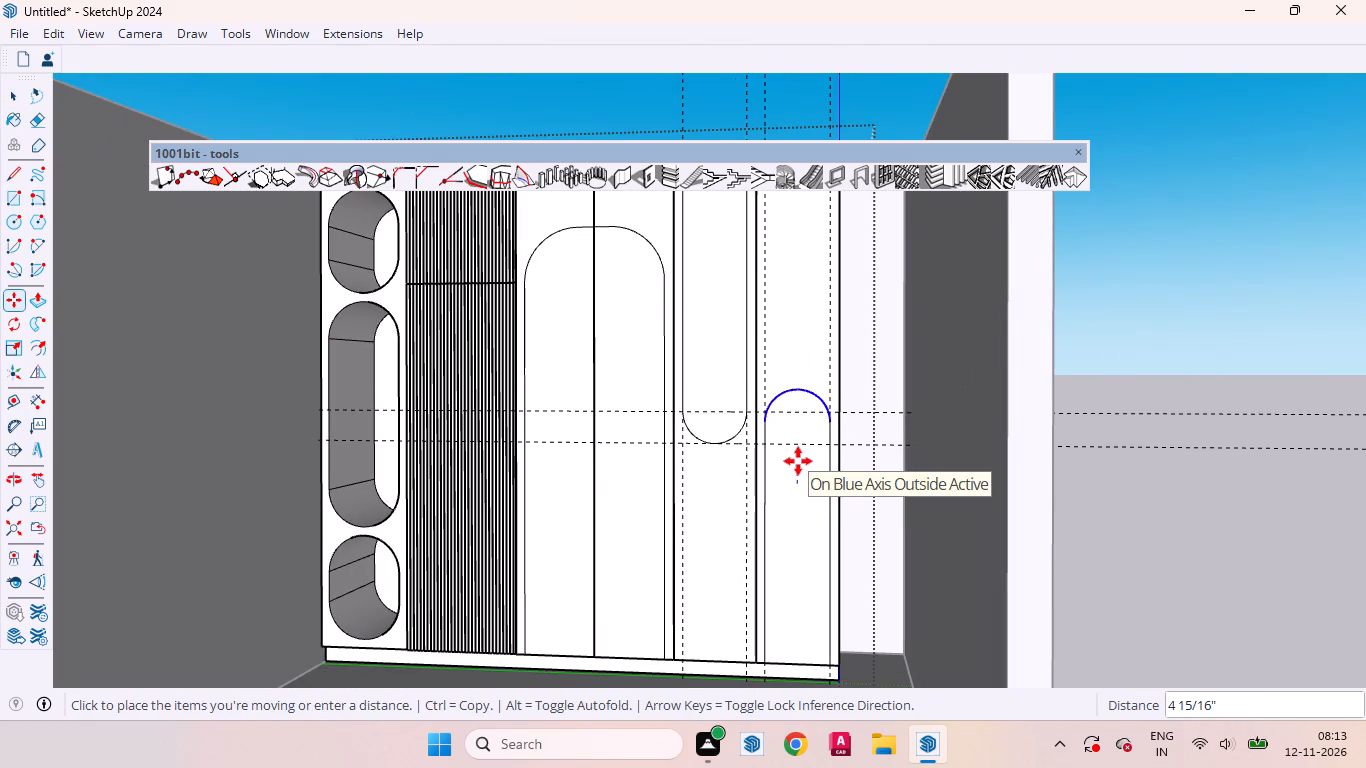
click(798, 461)
click(799, 435)
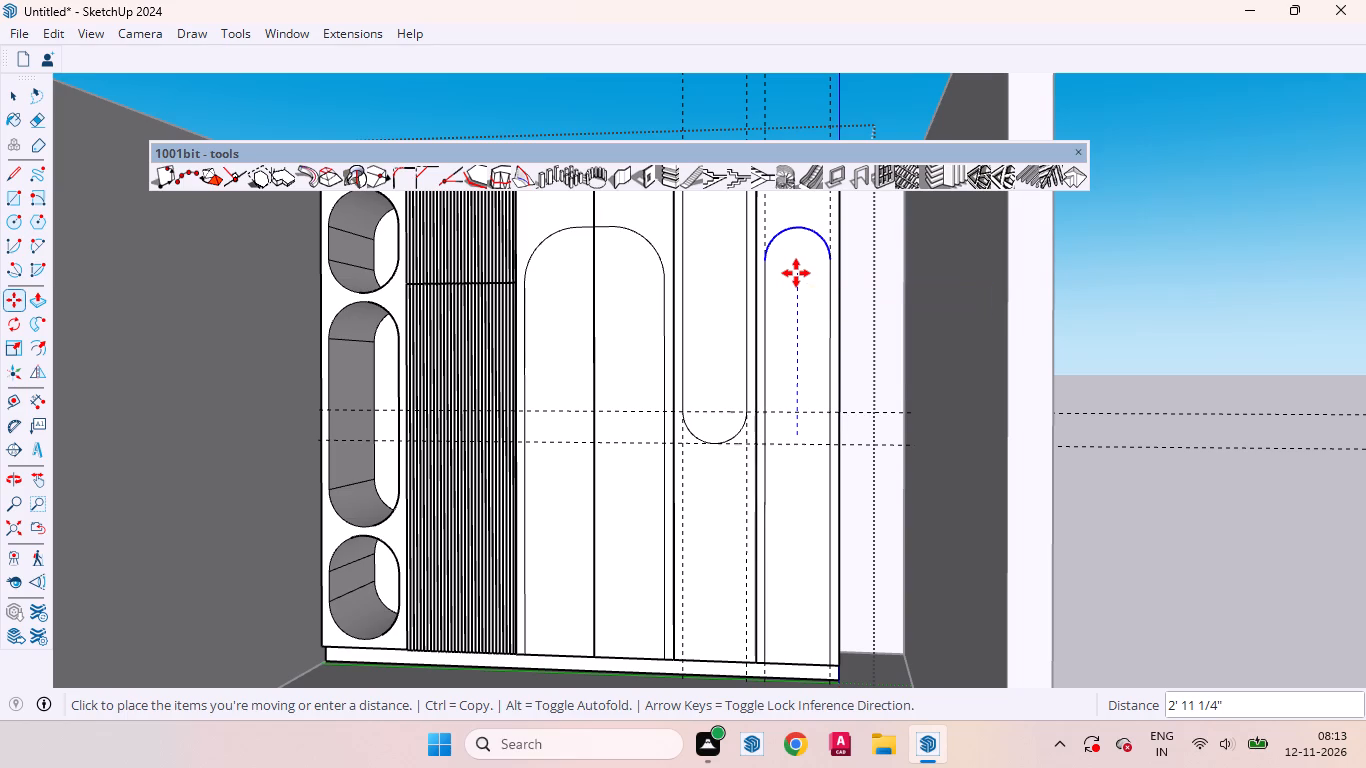
click(796, 273)
key(space)
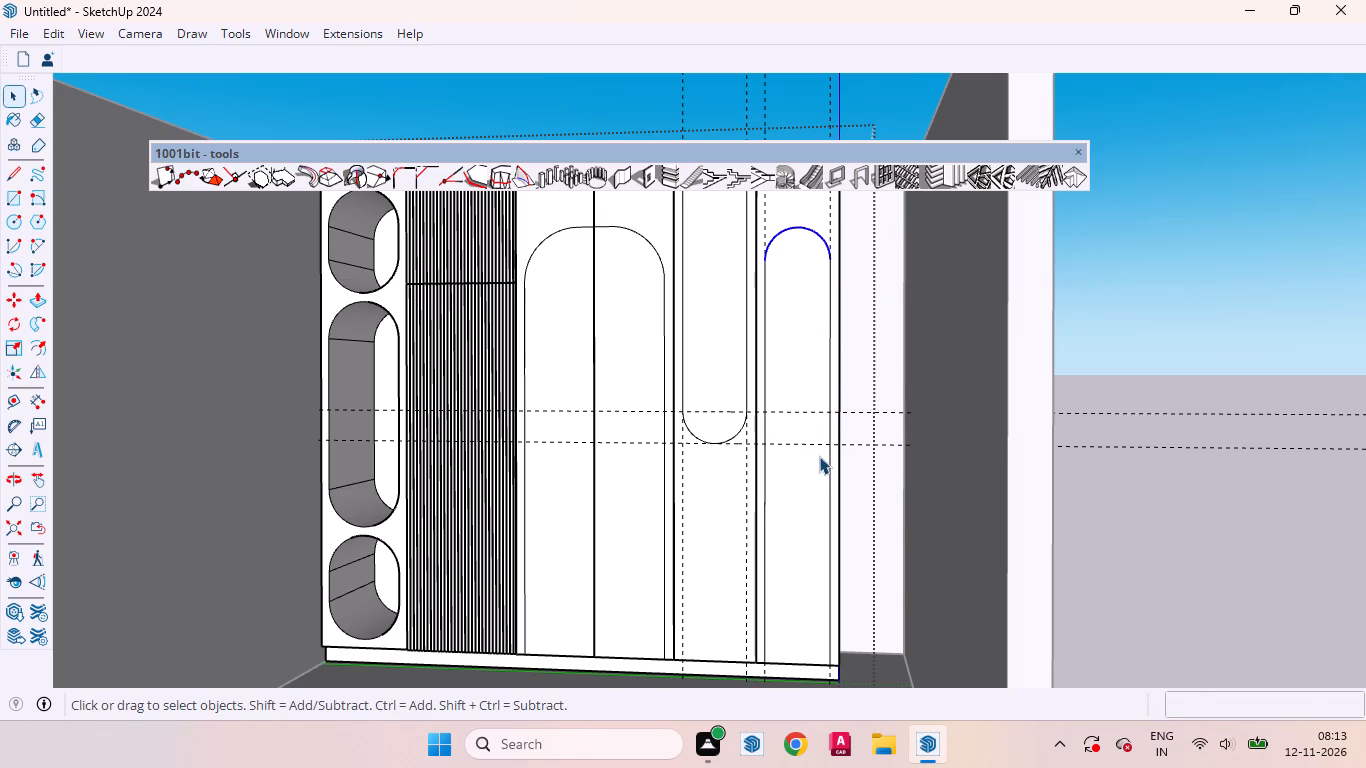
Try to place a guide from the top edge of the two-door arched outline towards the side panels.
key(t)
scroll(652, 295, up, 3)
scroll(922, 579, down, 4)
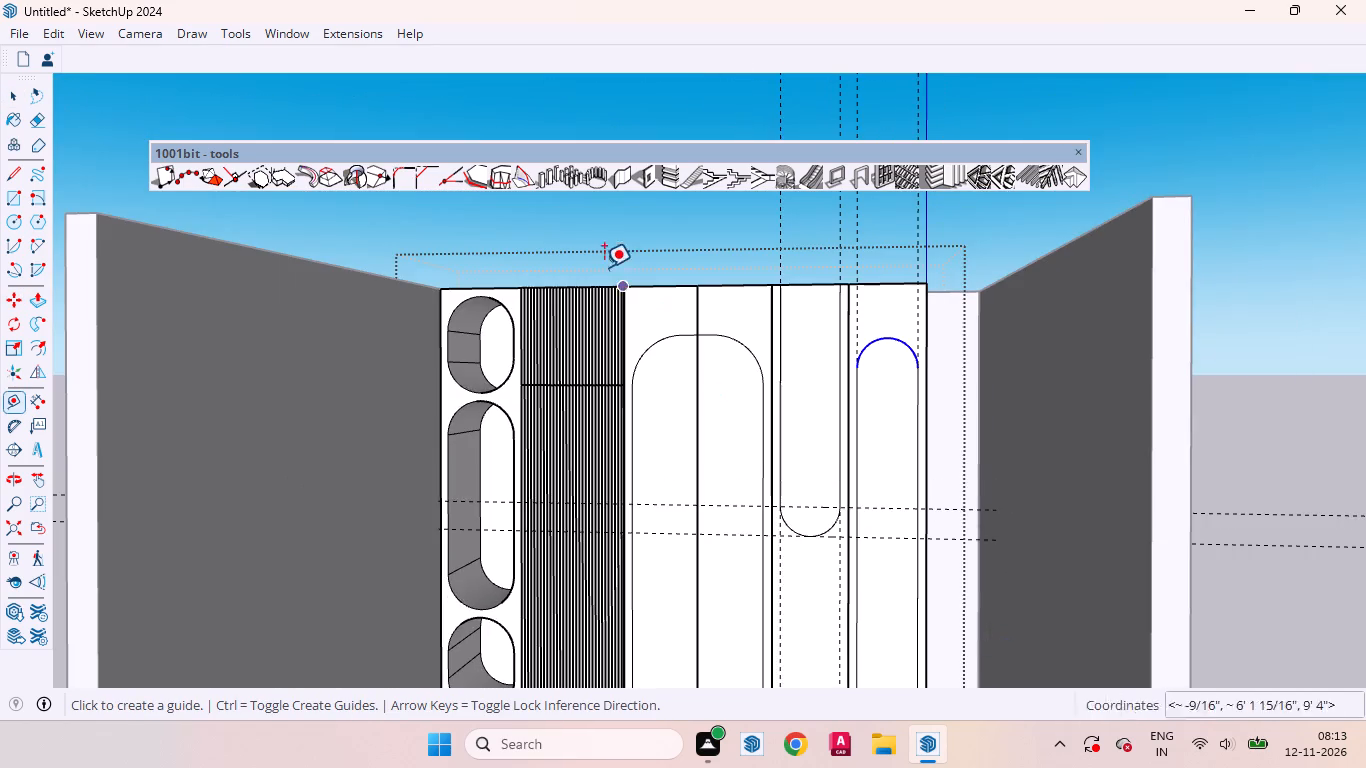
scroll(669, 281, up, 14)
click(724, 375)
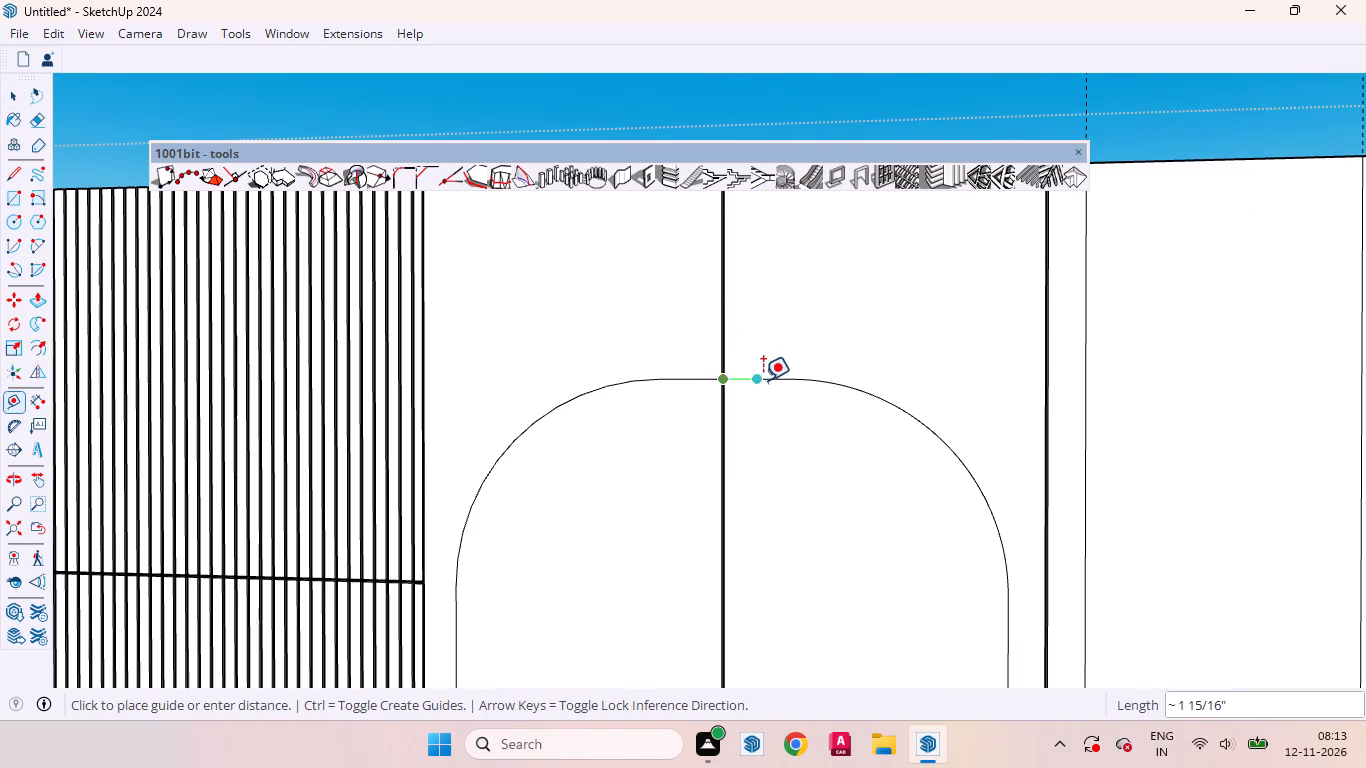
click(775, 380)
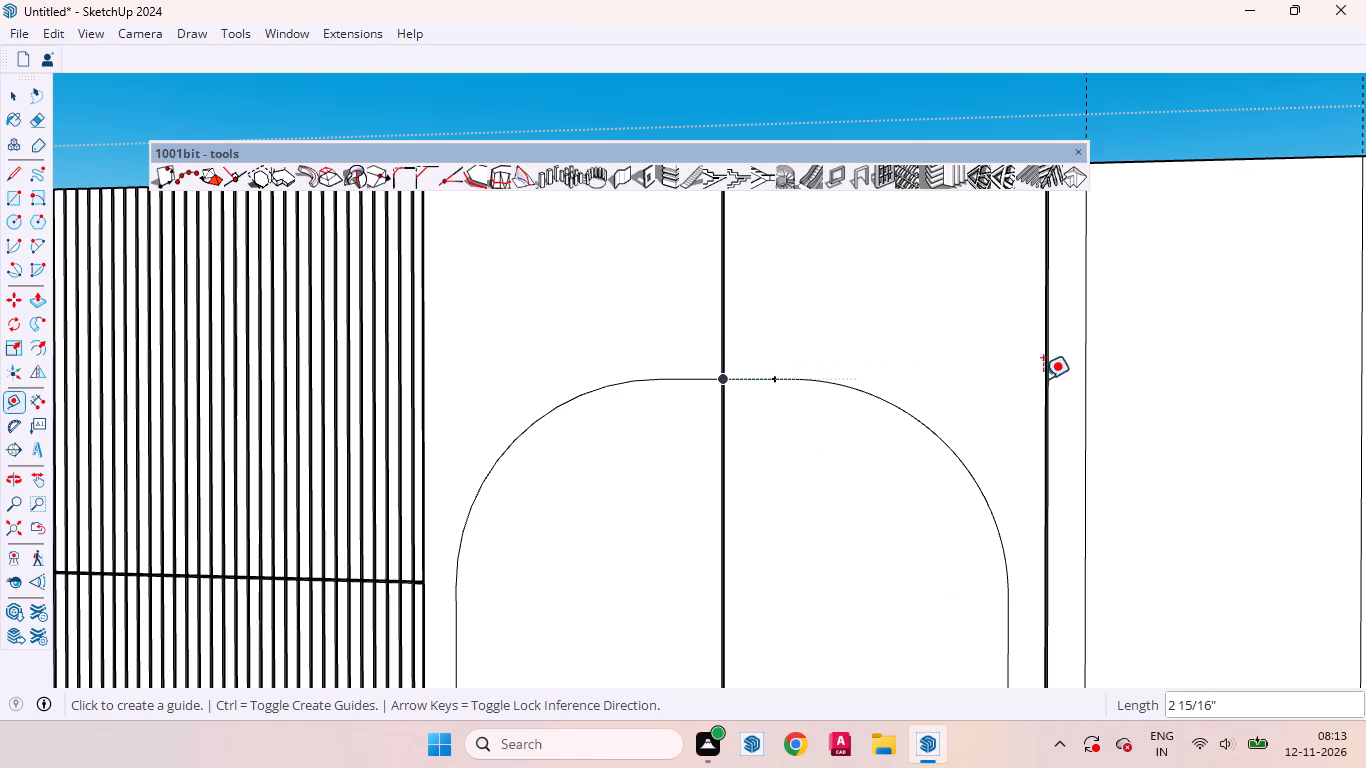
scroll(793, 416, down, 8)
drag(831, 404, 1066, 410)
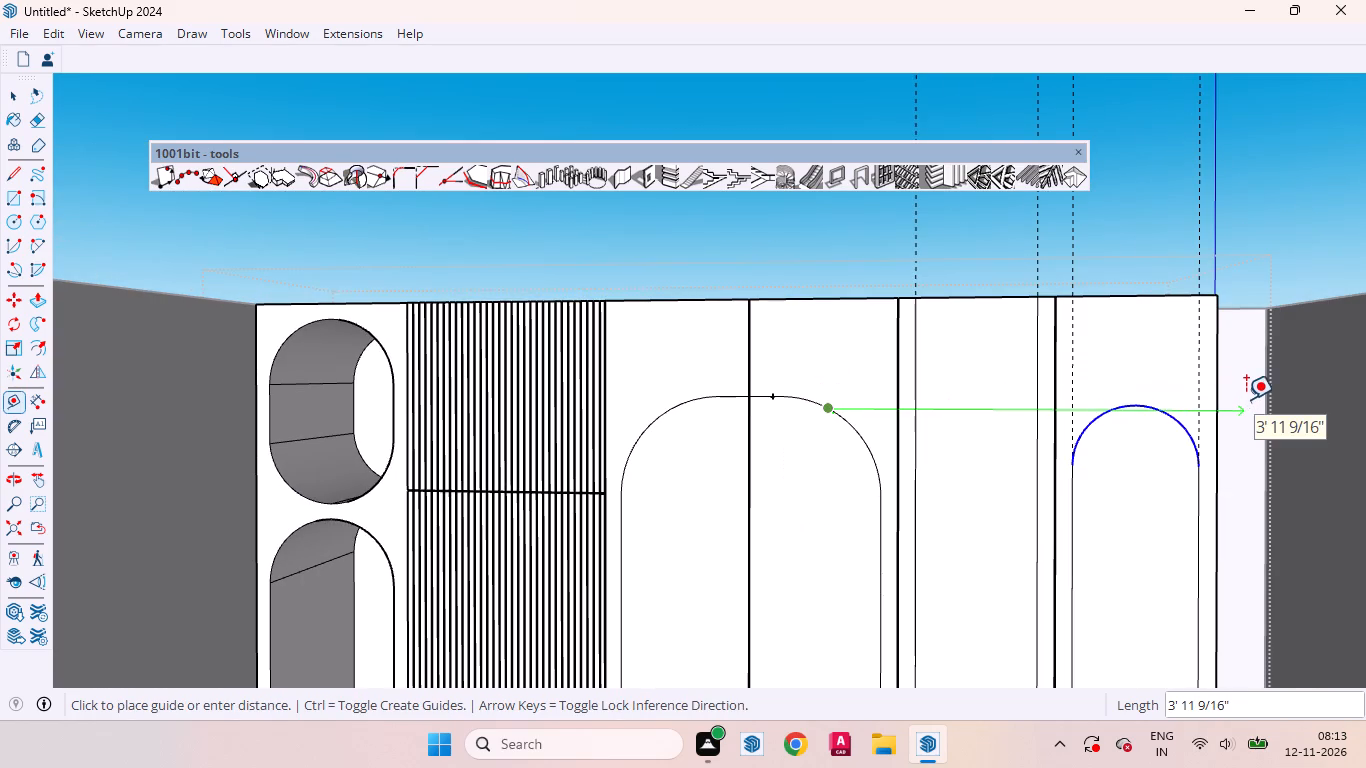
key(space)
Place a horizontal guide level with the two-door arched outline's top, from the door seam to the wardrobe's outer edge.
key(t)
scroll(755, 414, up, 2)
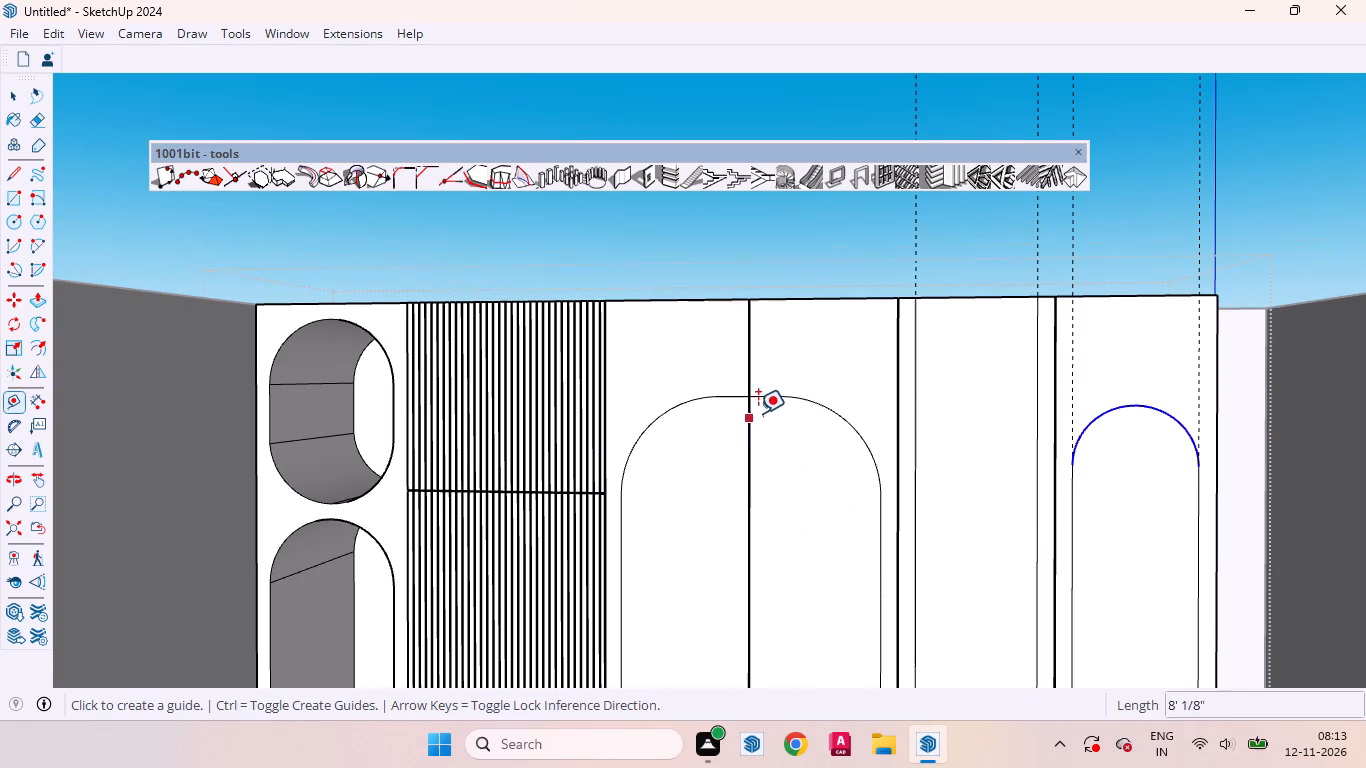
scroll(758, 413, up, 7)
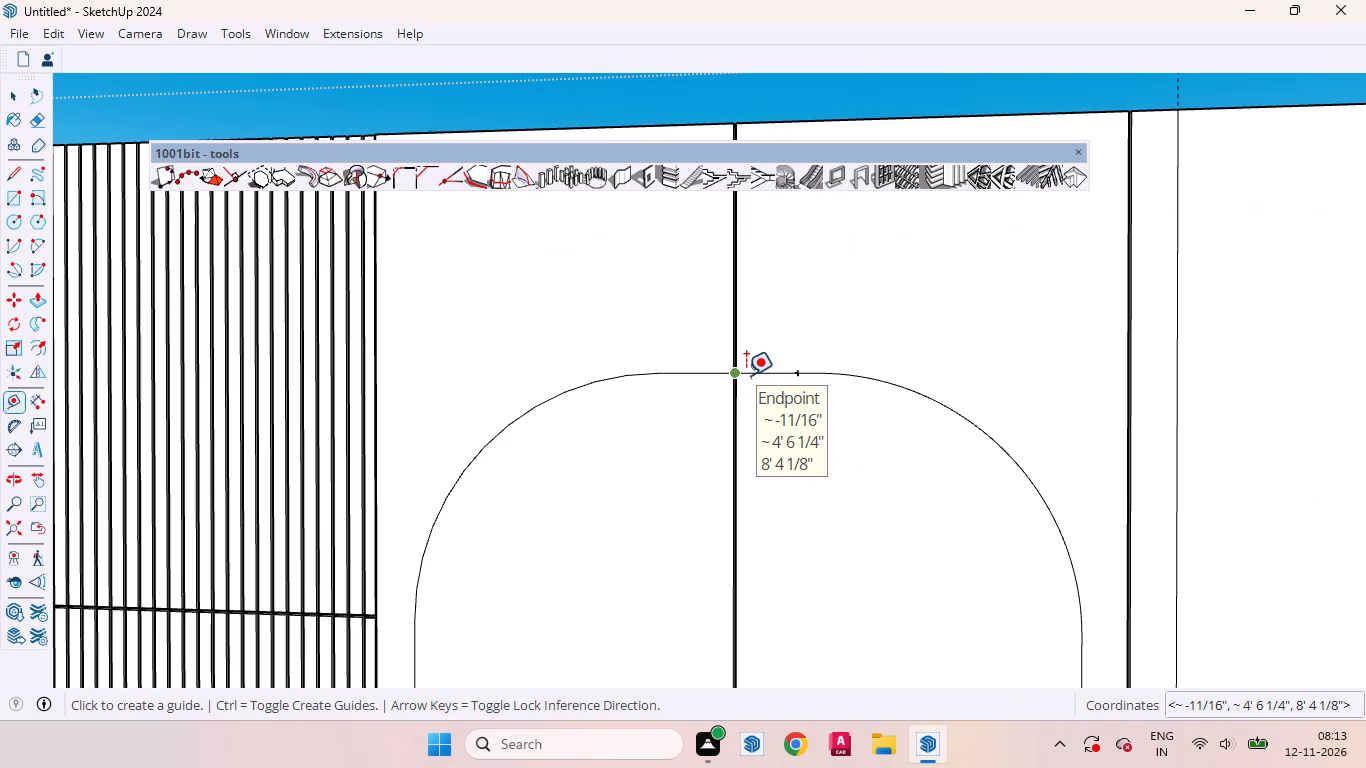
click(733, 371)
scroll(669, 411, down, 10)
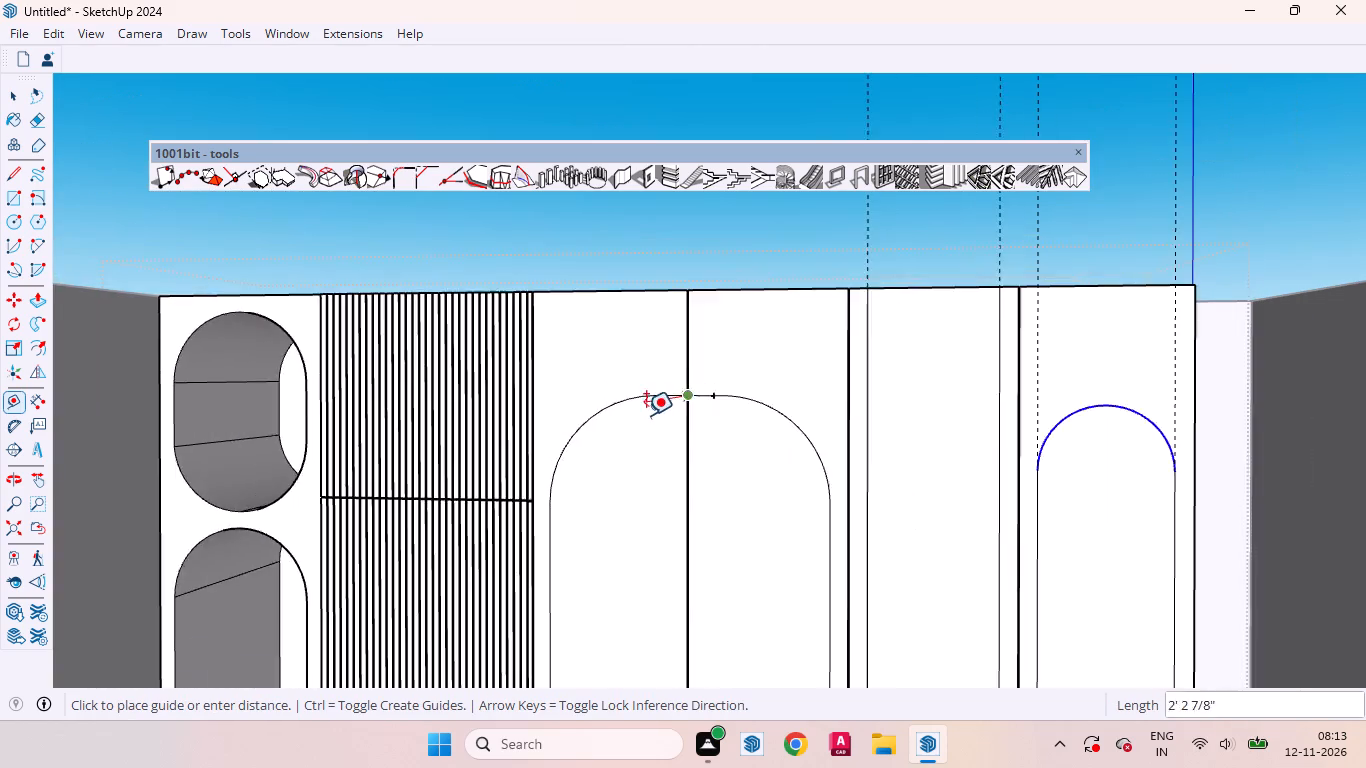
scroll(646, 415, down, 3)
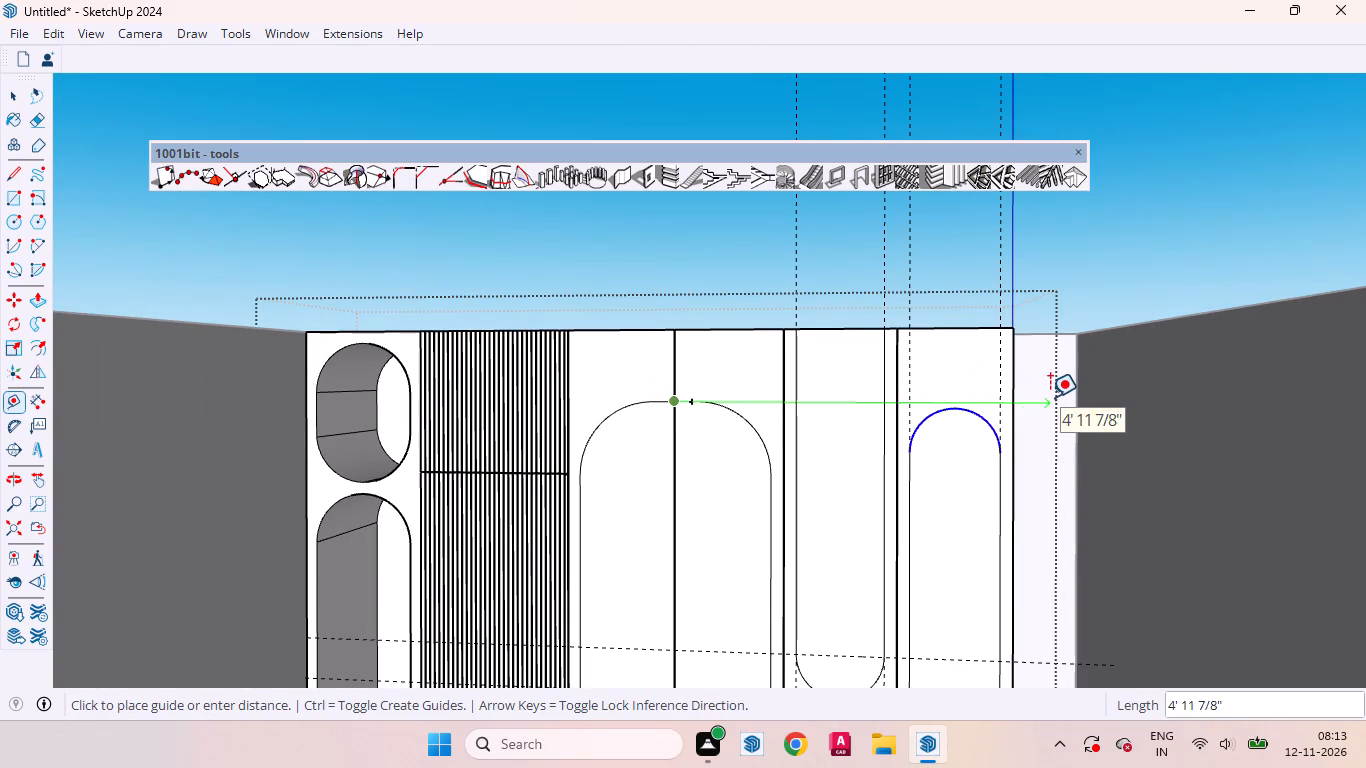
click(1014, 399)
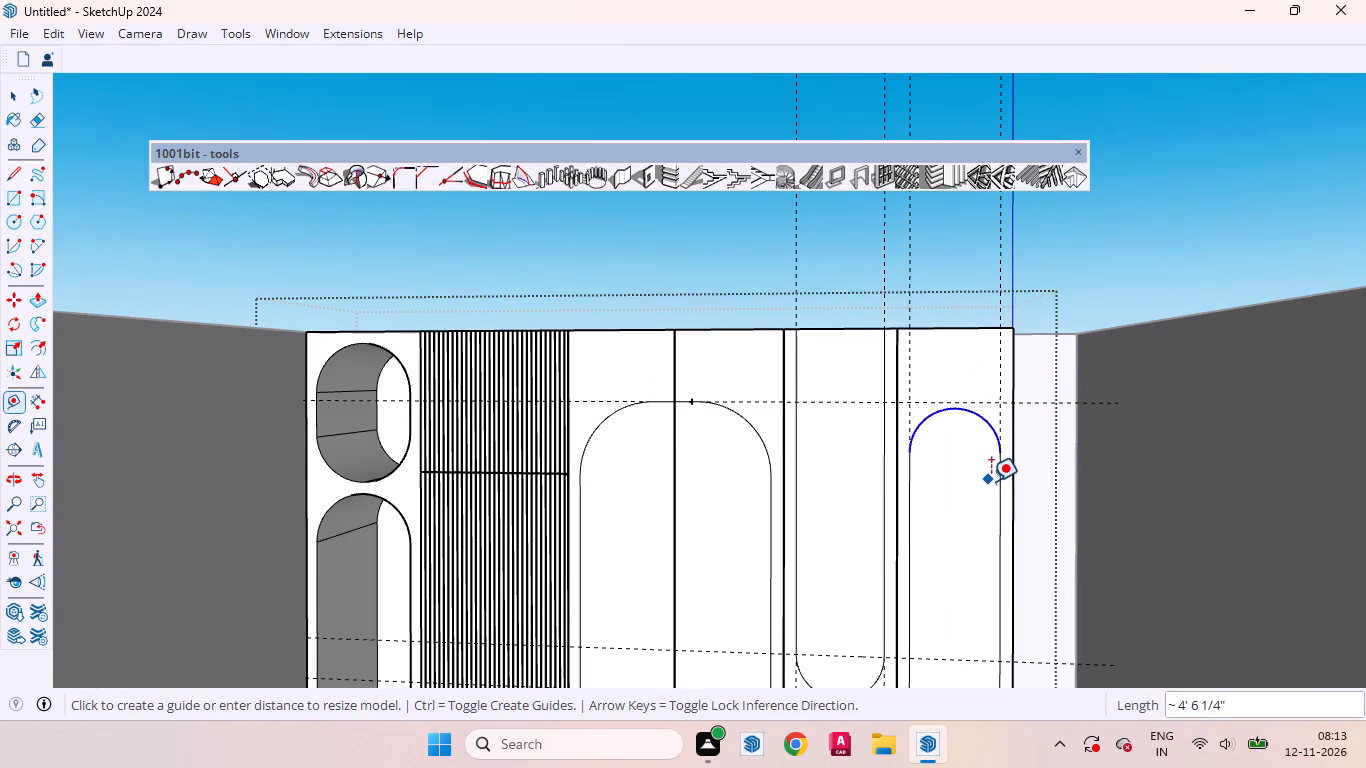
Move the round-topped panel's arc up about 15/16" so its crown meets the new horizontal guide.
key(space)
scroll(948, 401, up, 7)
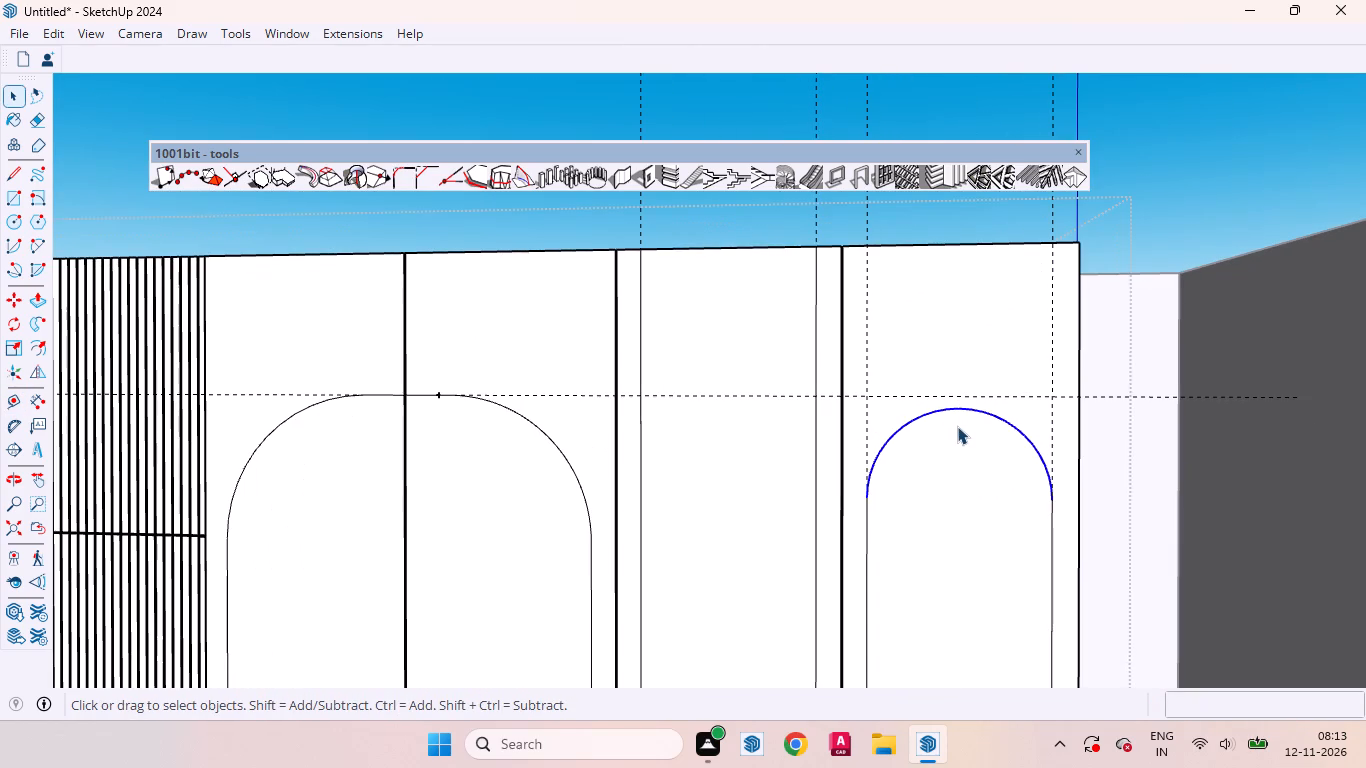
key(m)
scroll(950, 404, up, 5)
click(964, 412)
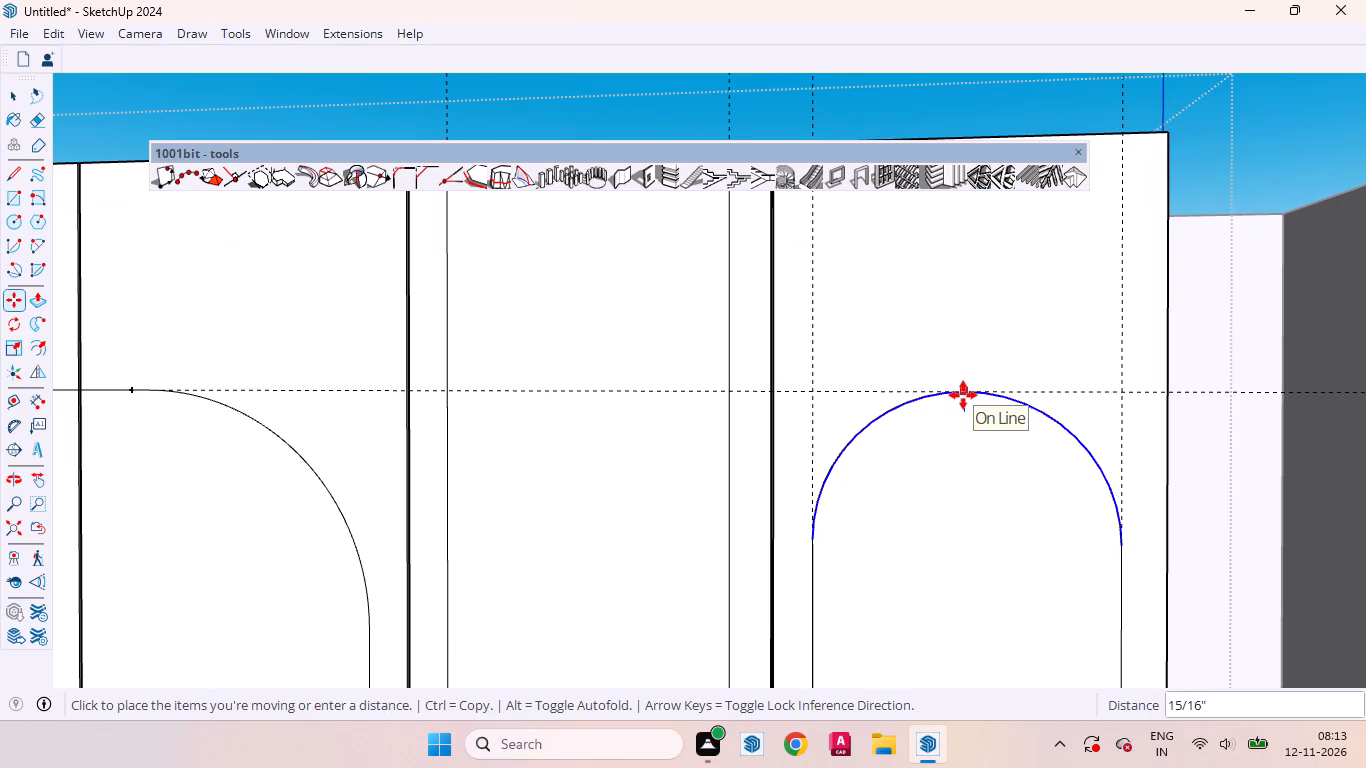
click(963, 395)
key(space)
click(973, 539)
Erase the horizontal guide and the stray guide point at the top of the two-door arched outline.
scroll(973, 457, down, 4)
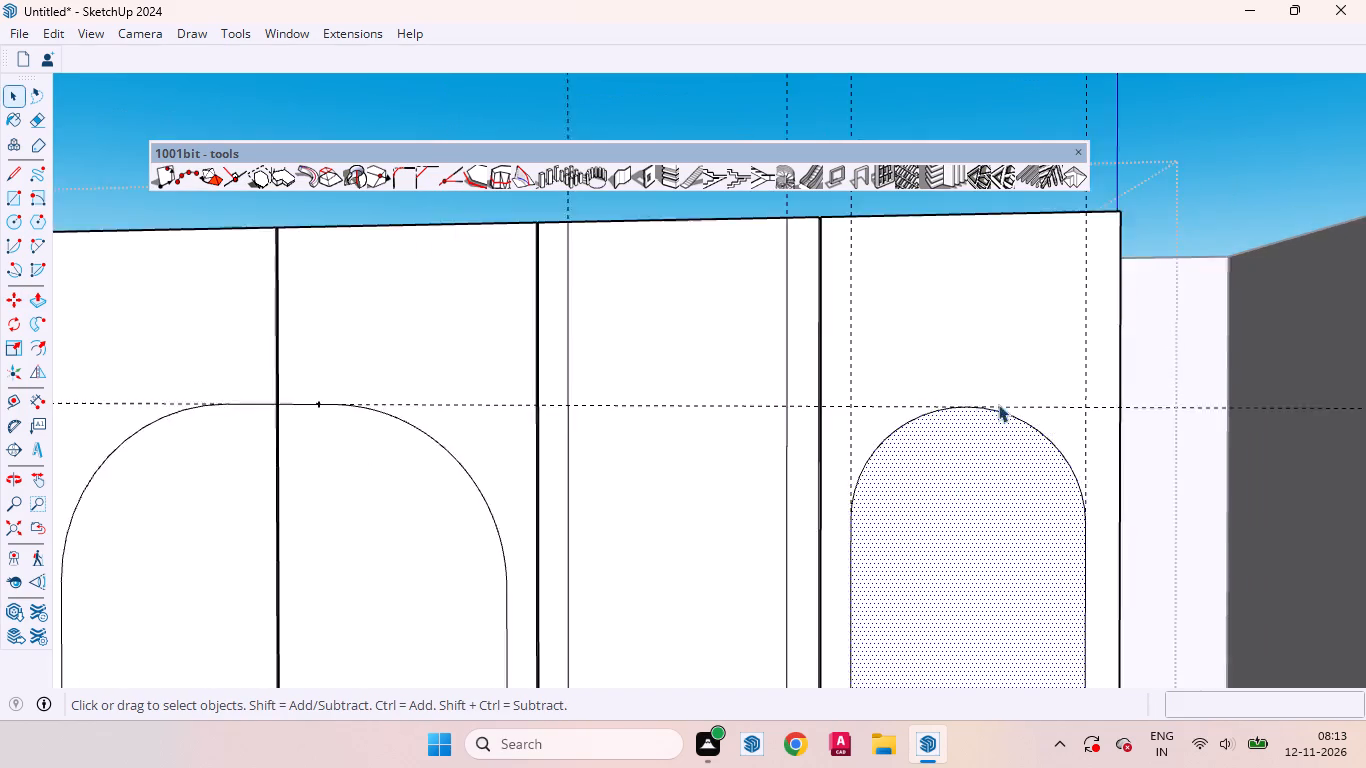
scroll(998, 404, down, 9)
scroll(798, 364, up, 4)
click(798, 374)
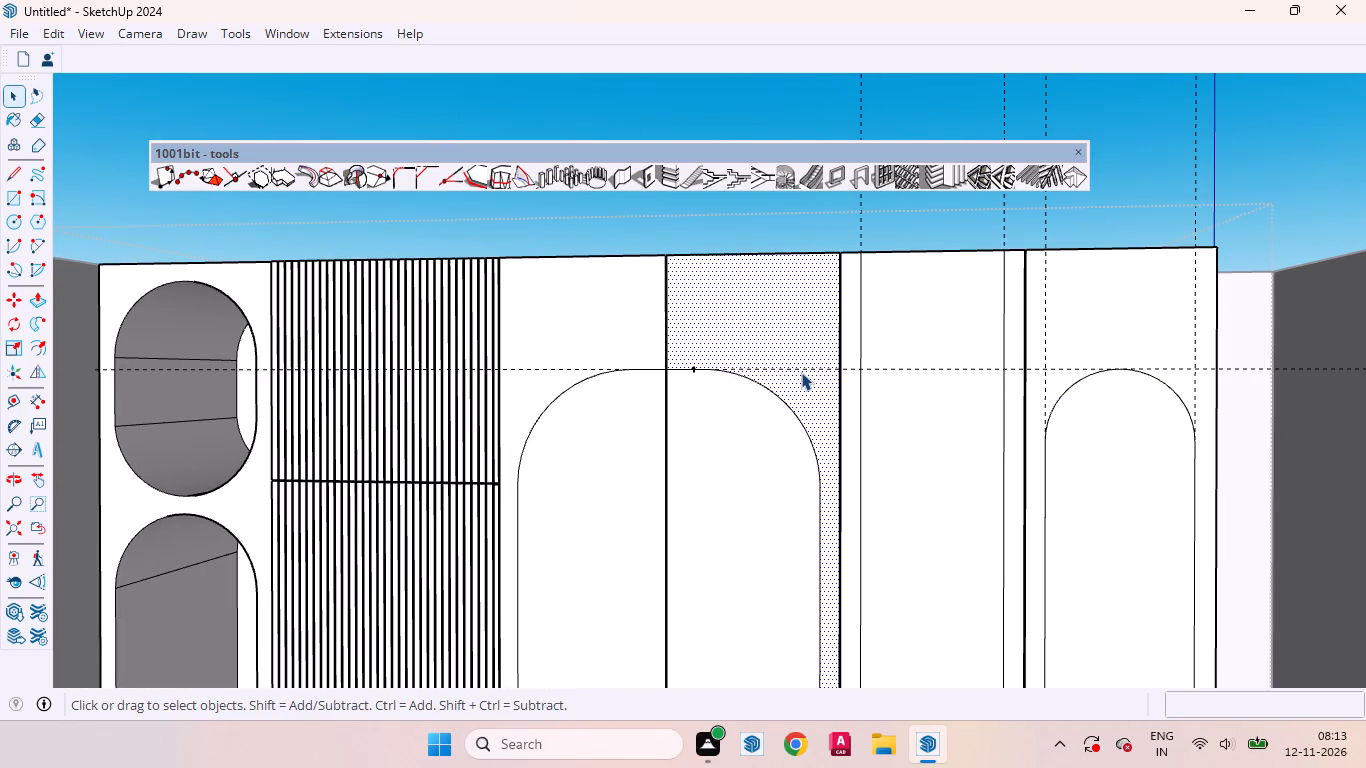
click(802, 370)
right_click(803, 369)
click(834, 396)
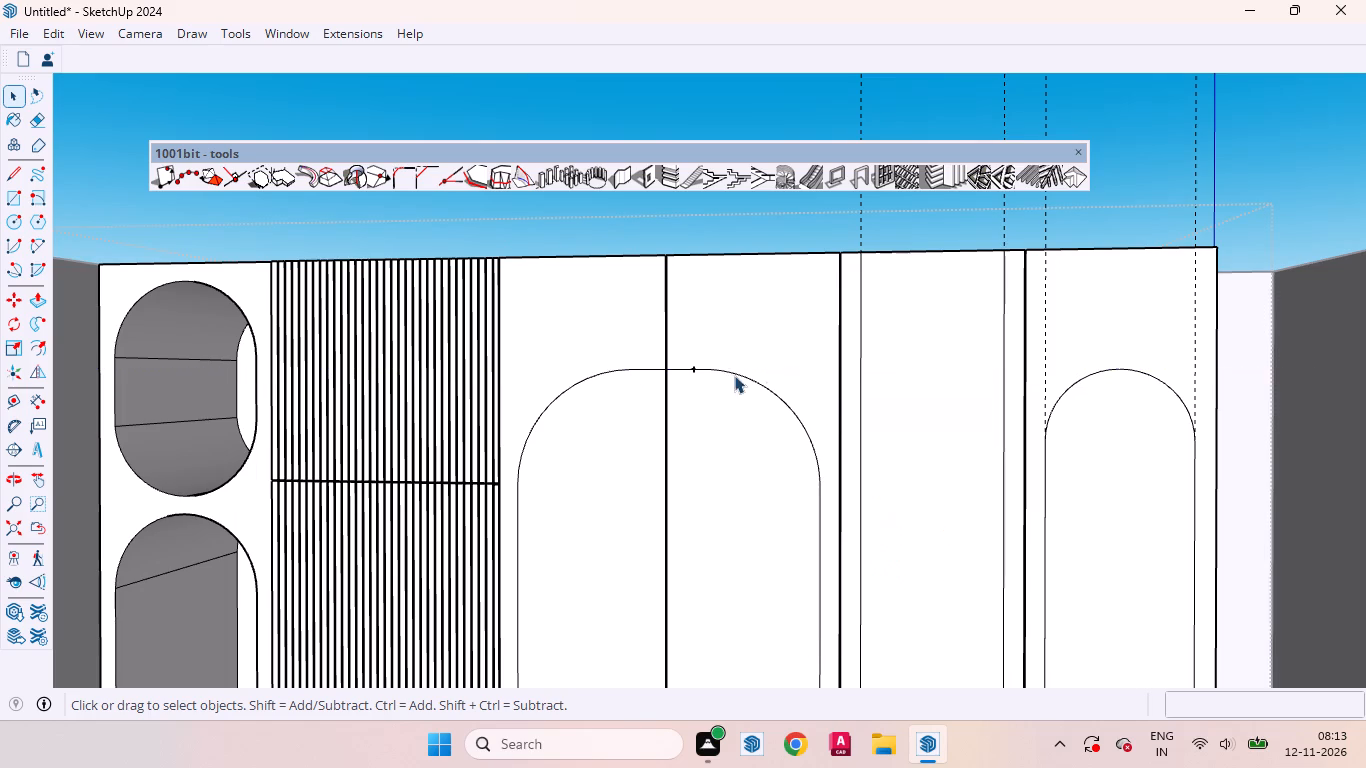
scroll(686, 366, up, 20)
scroll(686, 366, up, 1)
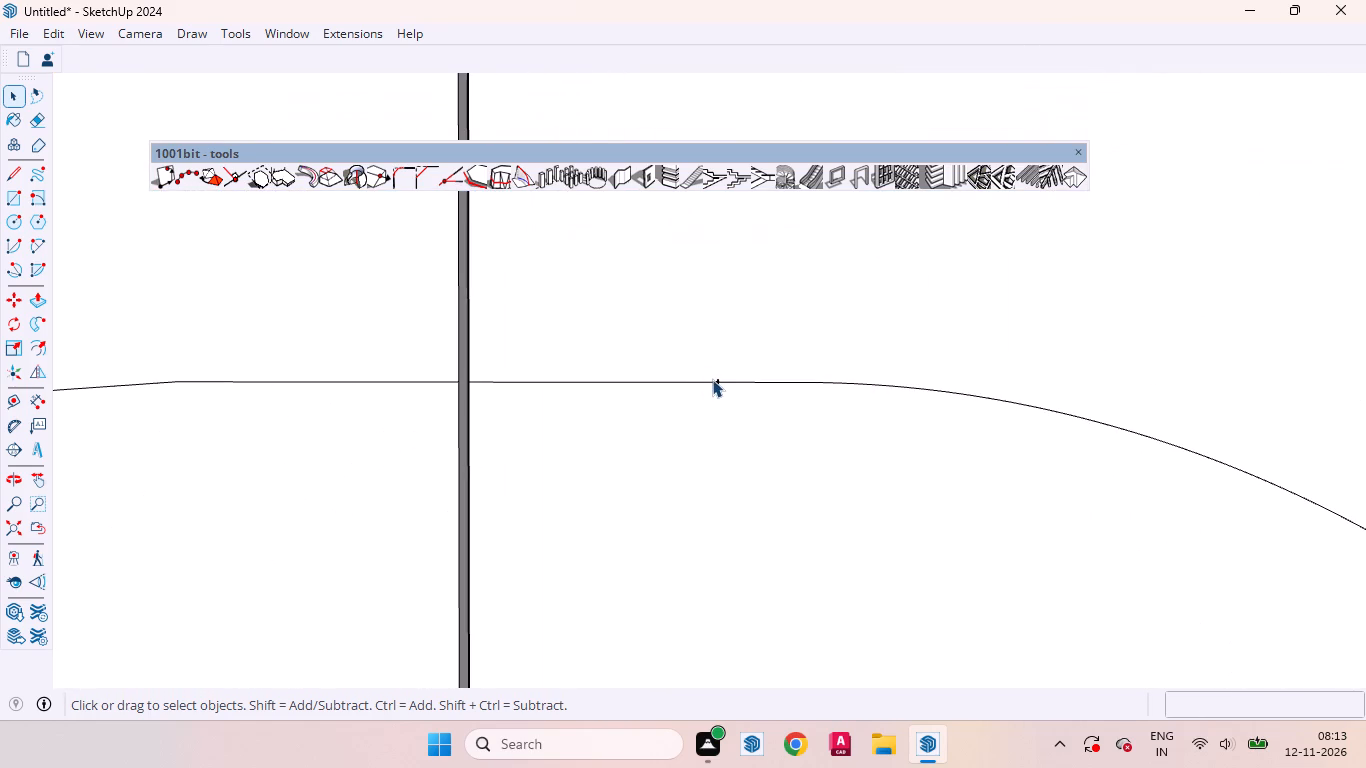
click(717, 379)
click(717, 385)
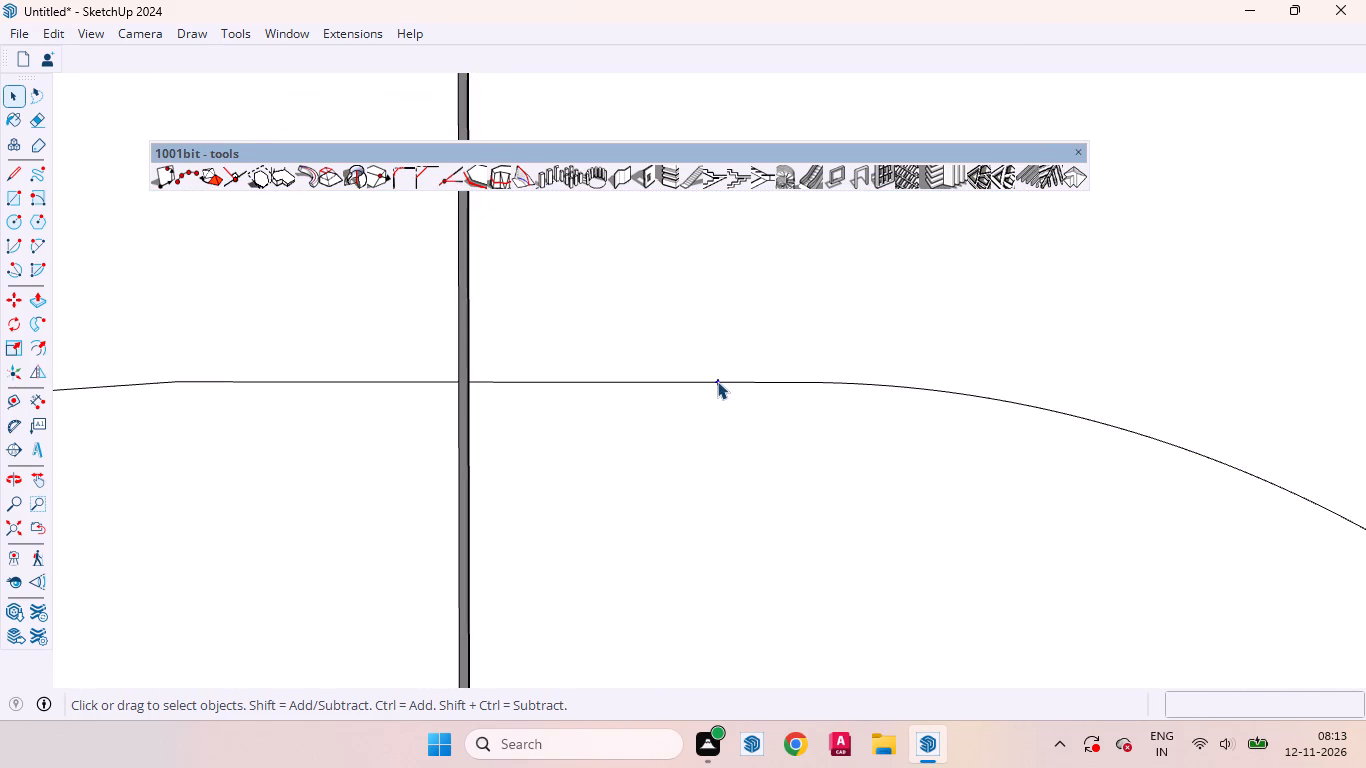
right_click(717, 381)
click(750, 416)
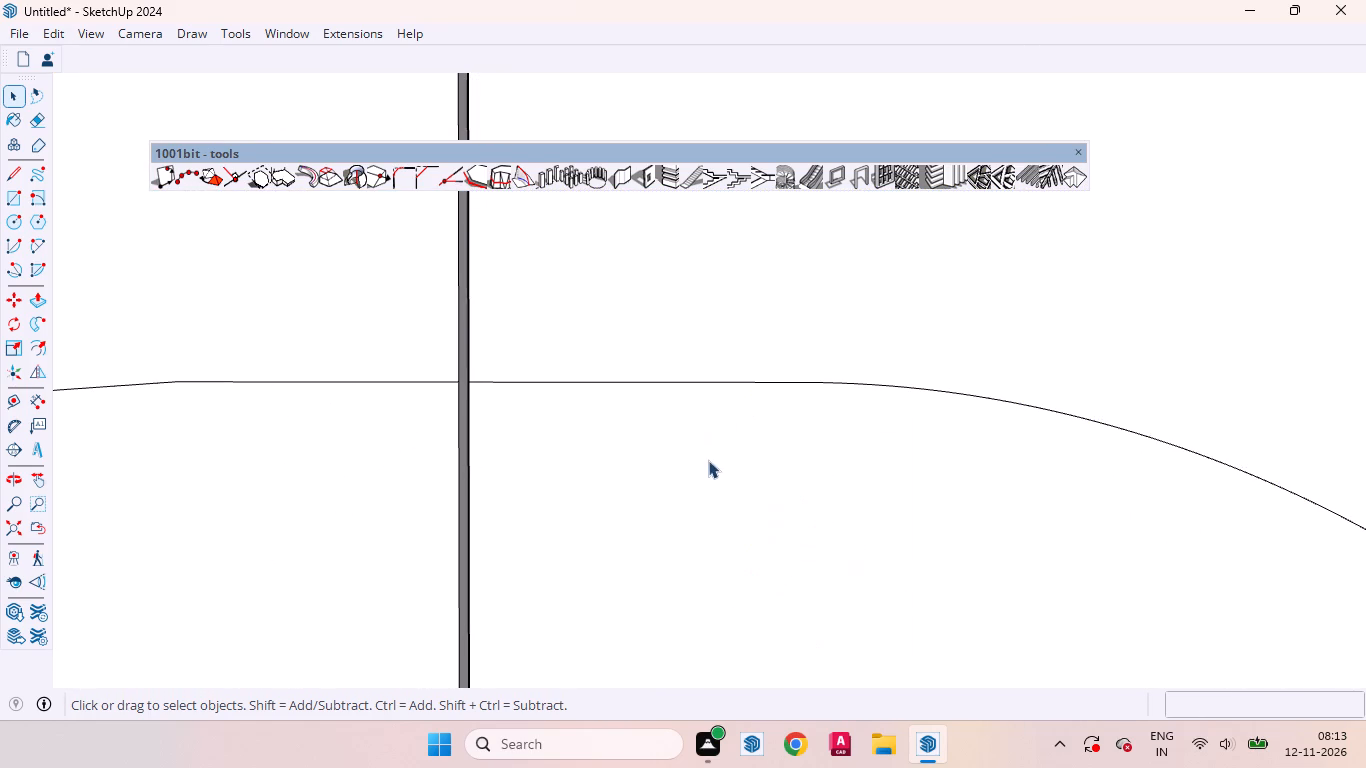
Examine the arched door face and the round-topped and round-bottomed panels across the whole wardrobe front.
click(708, 460)
scroll(678, 407, down, 20)
scroll(678, 407, down, 4)
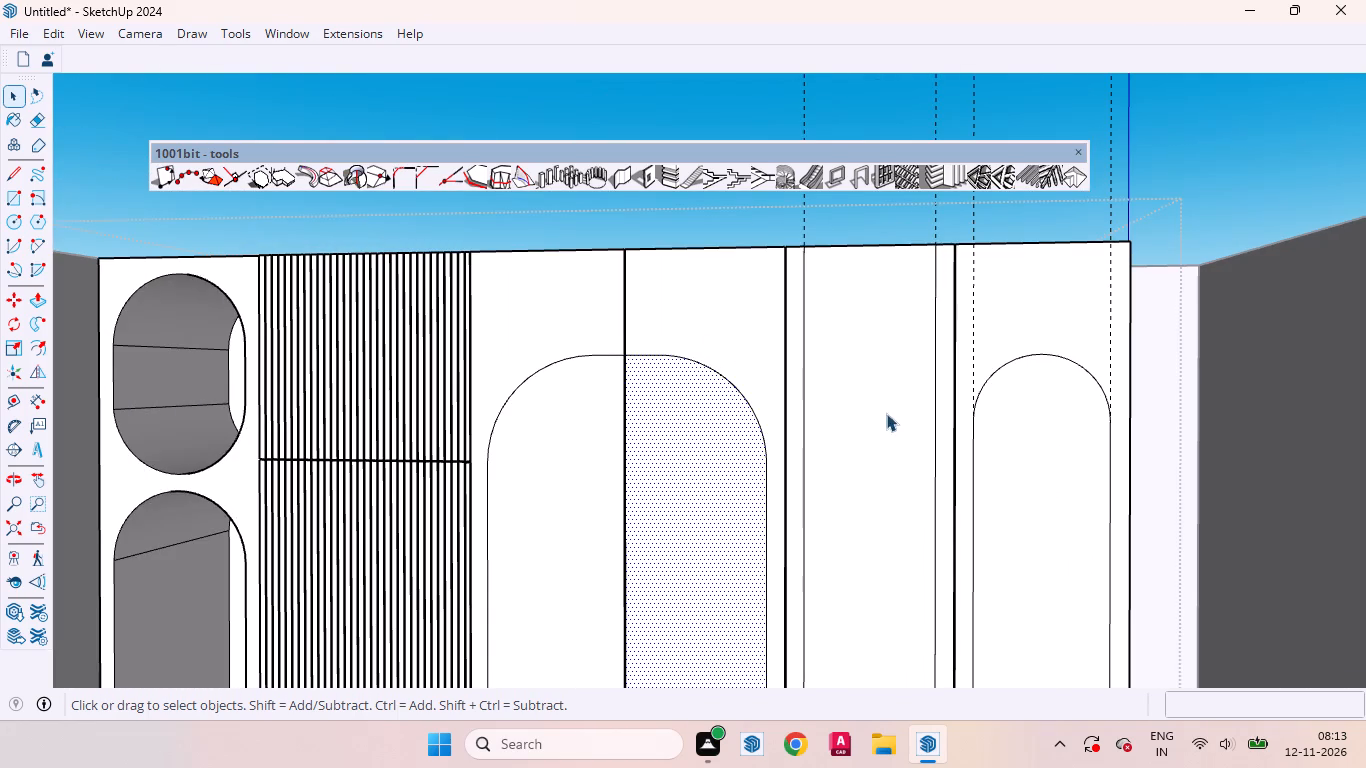
drag(894, 403, 894, 392)
scroll(845, 325, down, 8)
click(927, 445)
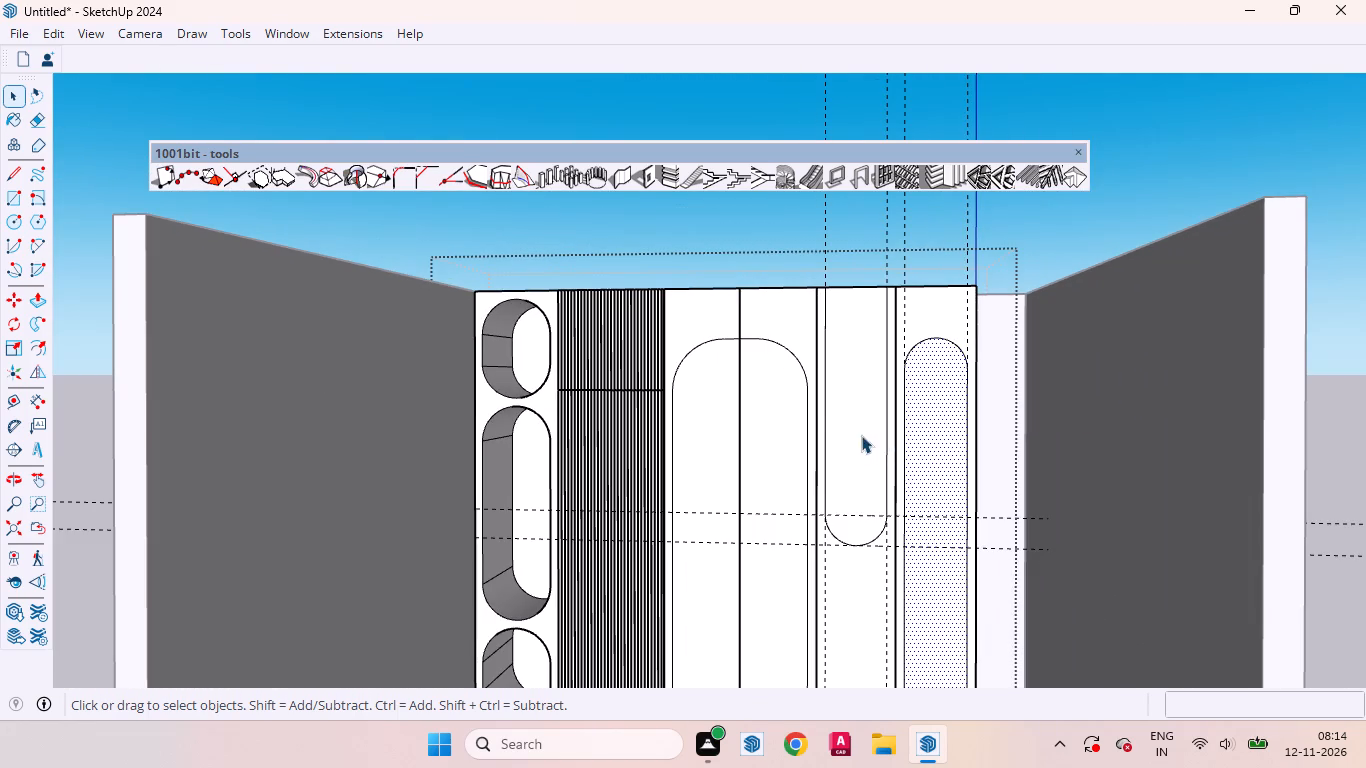
scroll(828, 289, down, 8)
scroll(867, 492, up, 3)
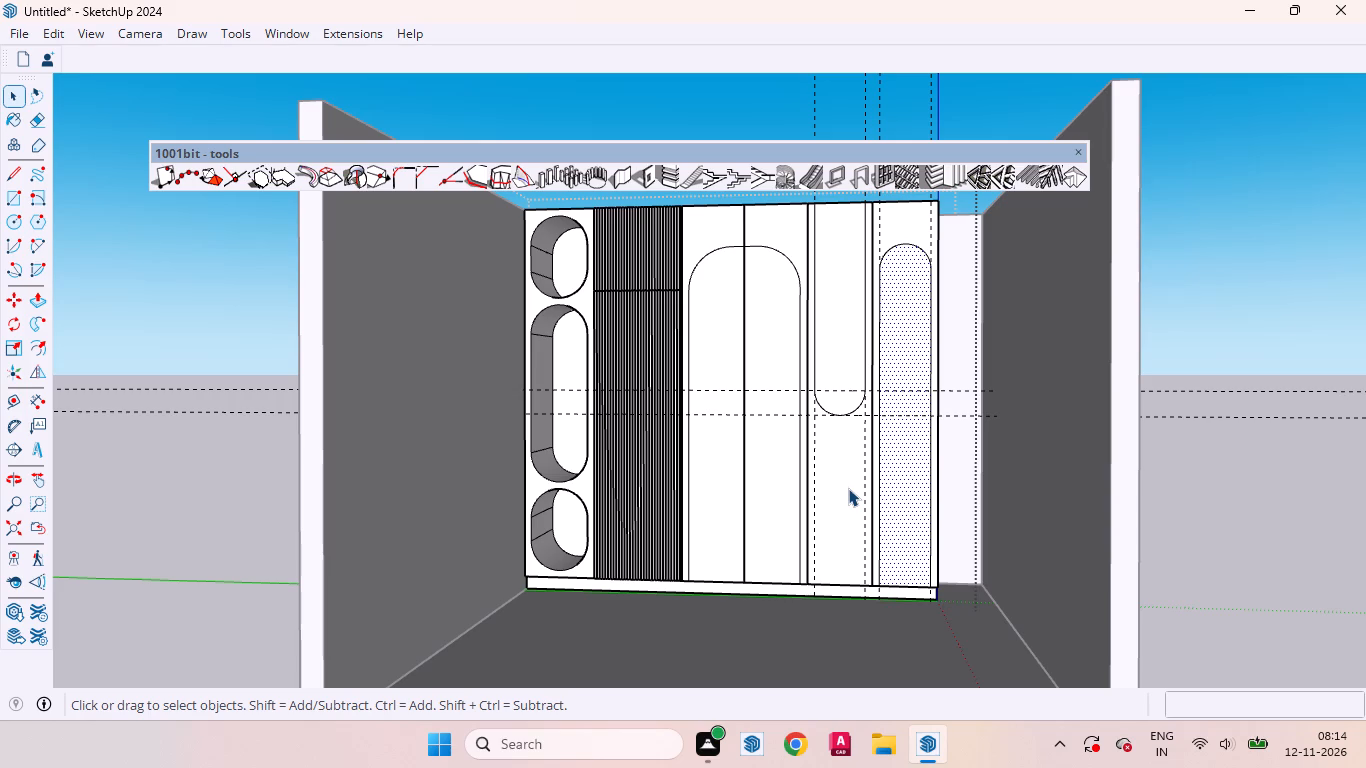
click(849, 459)
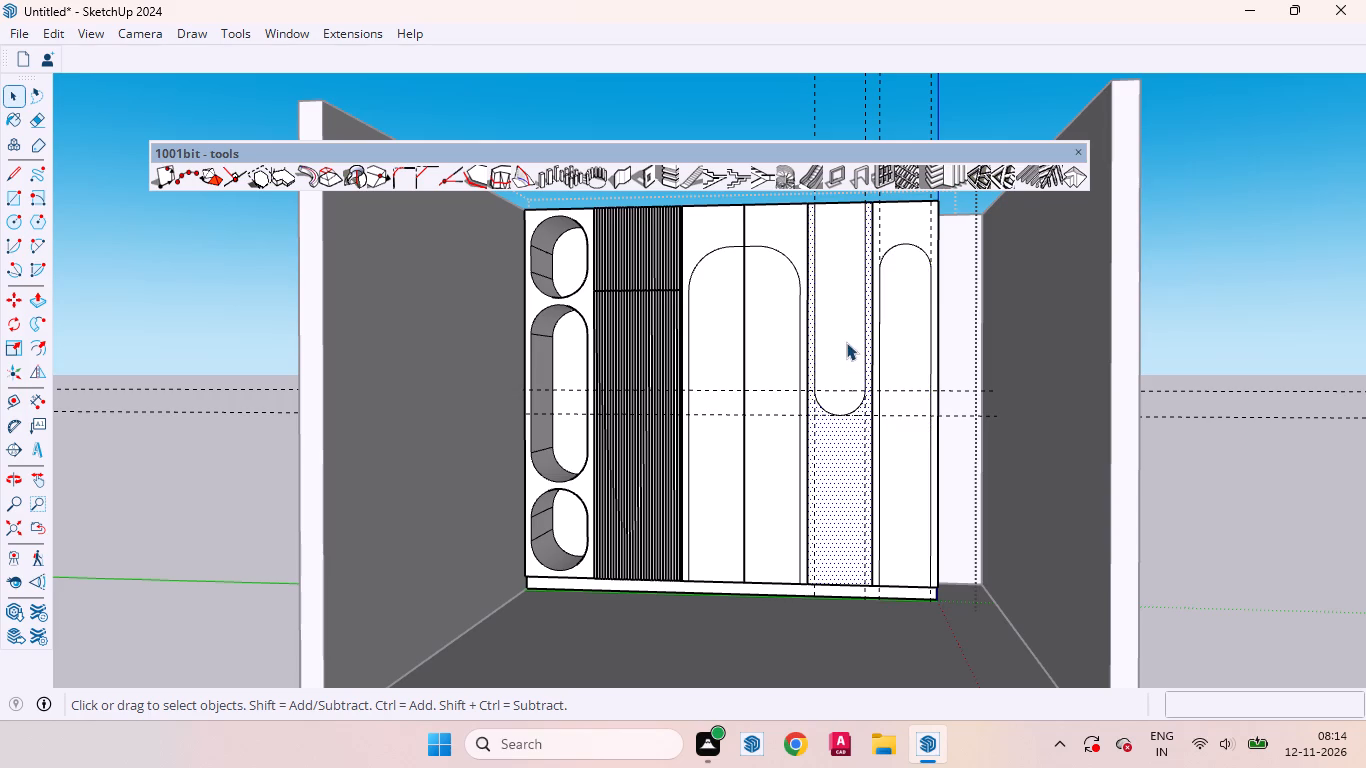
Check the separate faces inside and around the two-door arch and the round-bottomed and round-topped panel outlines.
click(846, 342)
click(783, 389)
click(709, 329)
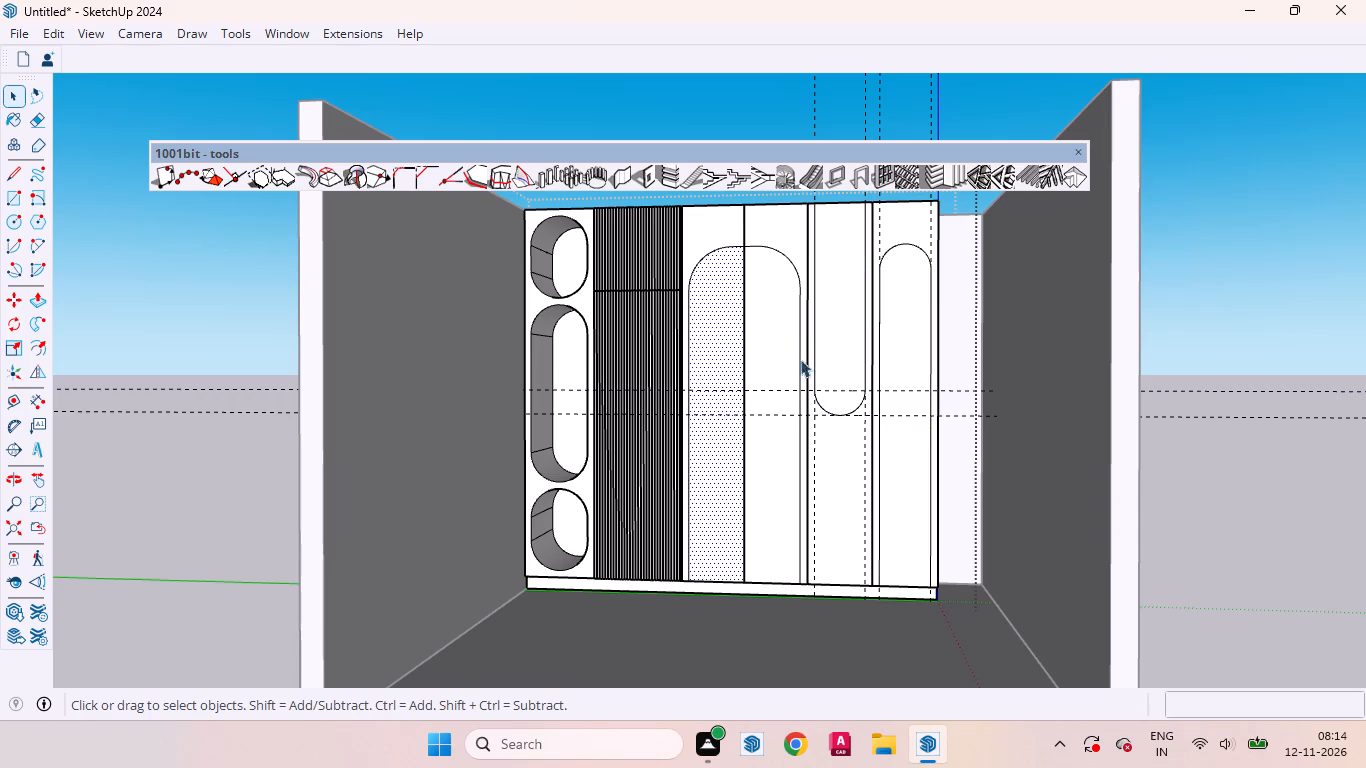
click(764, 327)
click(769, 223)
click(716, 227)
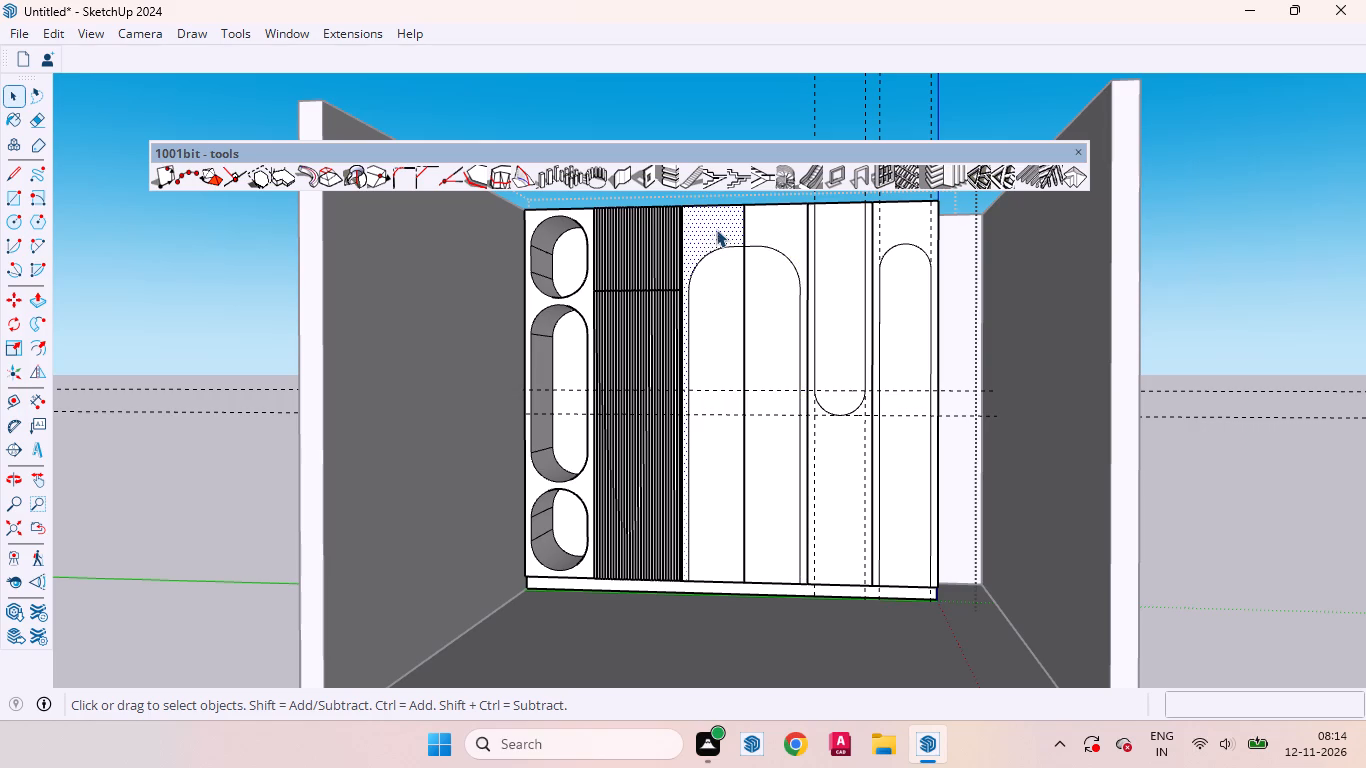
scroll(811, 305, up, 8)
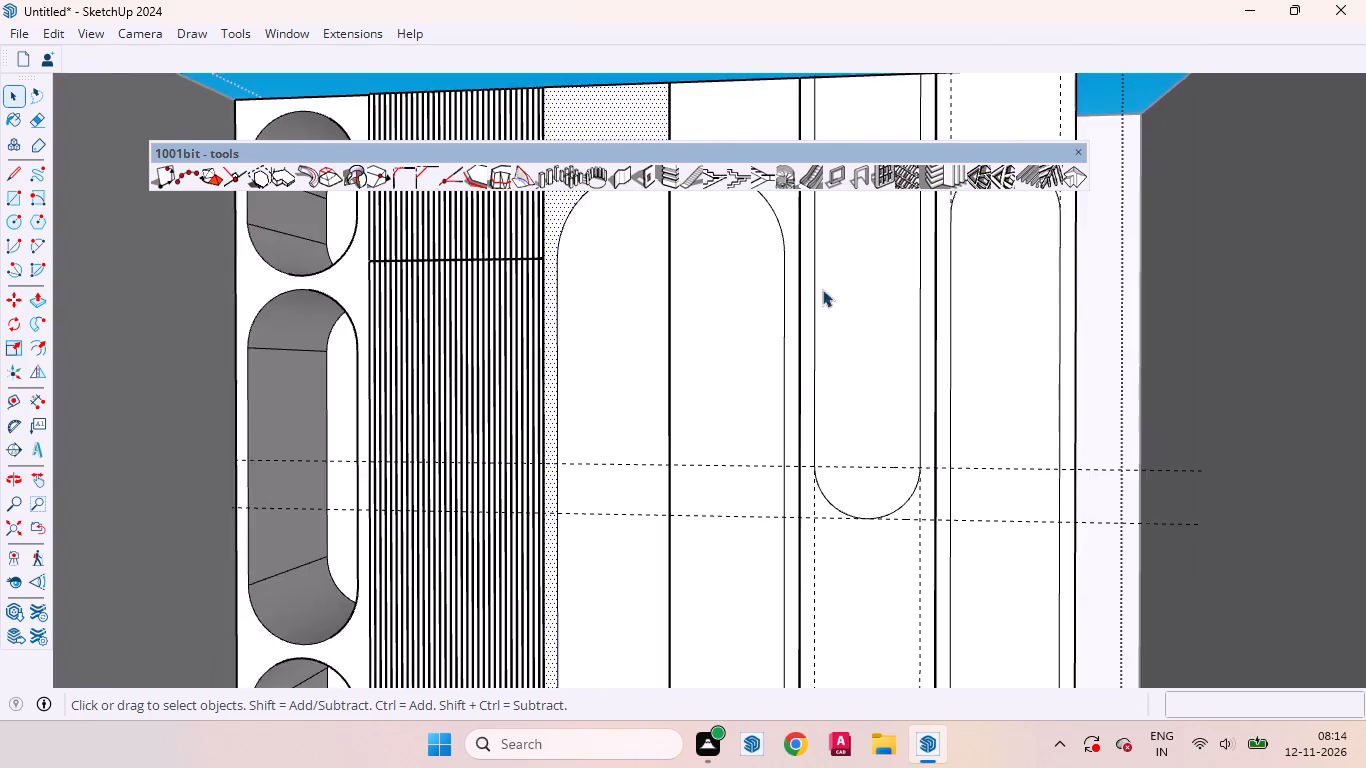
scroll(827, 257, down, 8)
scroll(811, 470, down, 4)
middle_drag(805, 476, 863, 502)
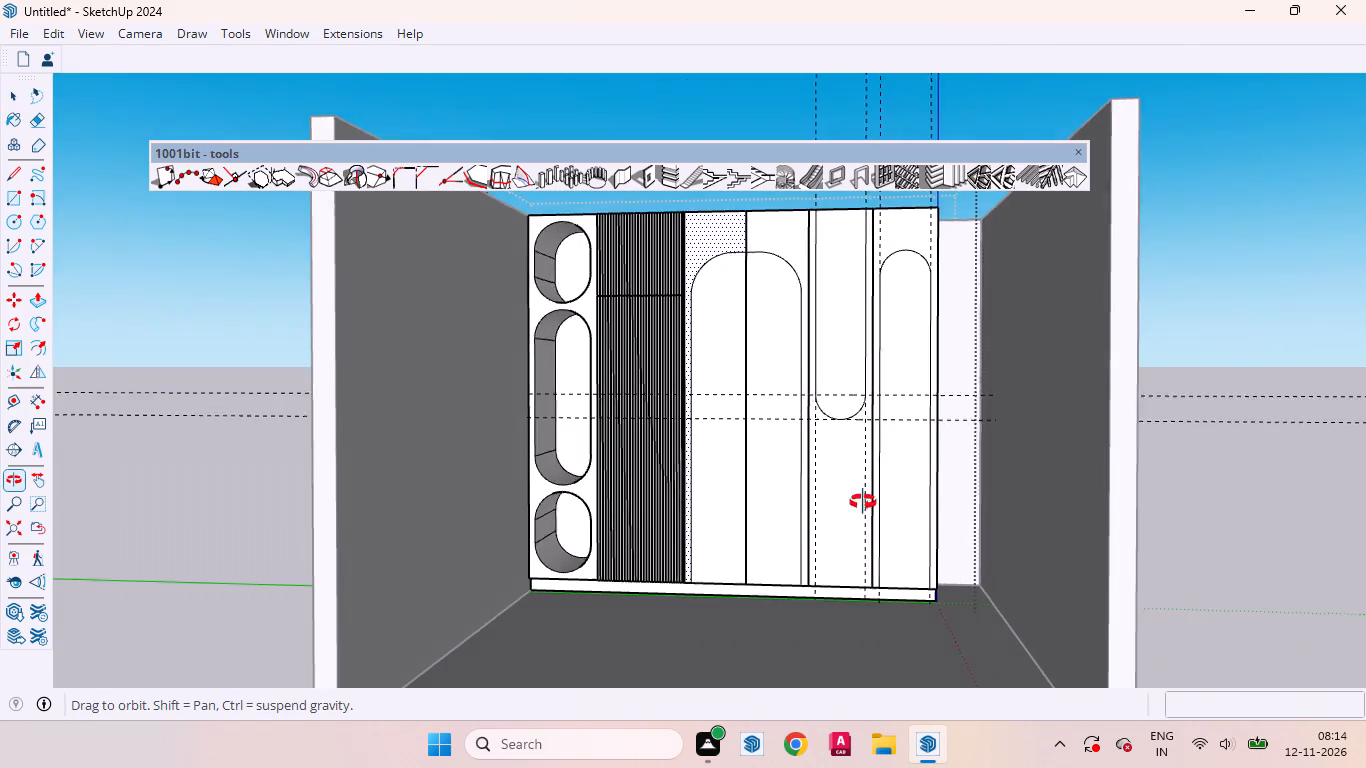
middle_drag(863, 502, 922, 493)
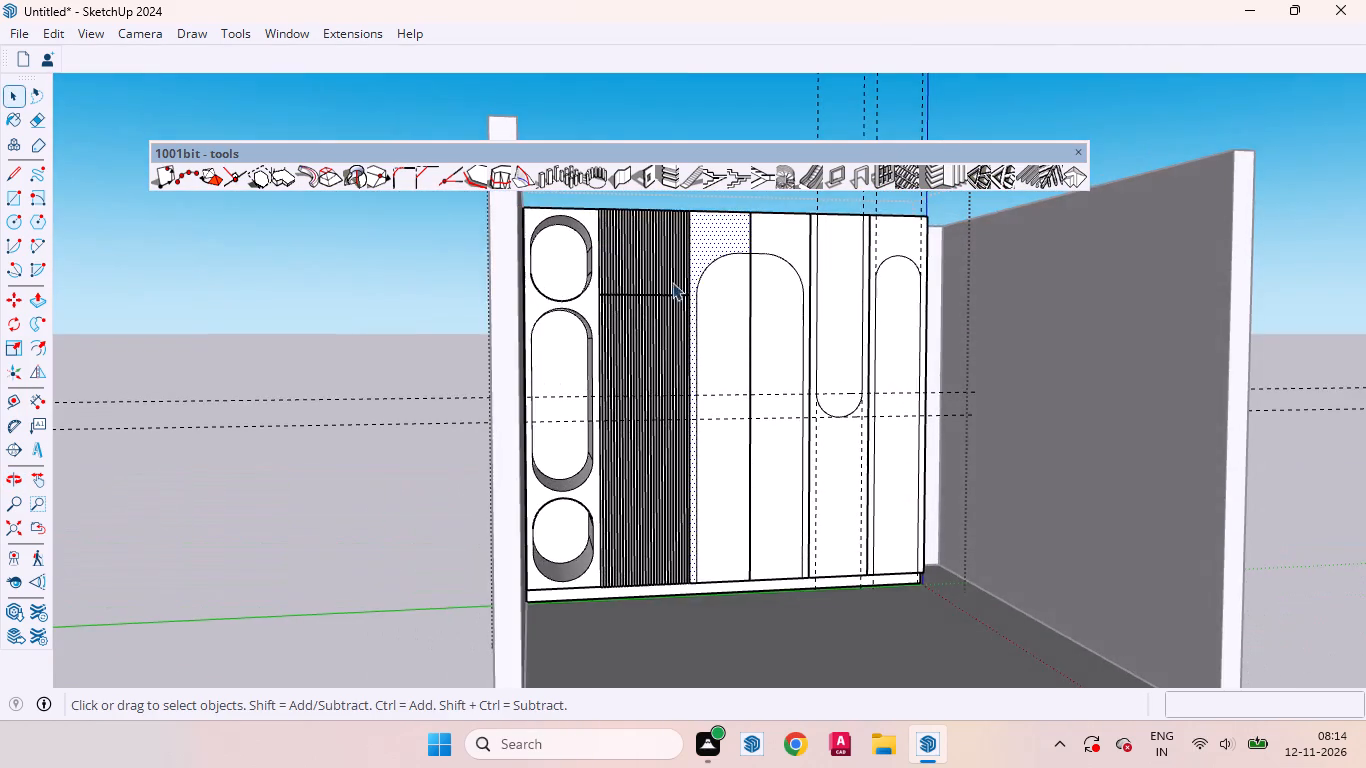
scroll(629, 233, up, 4)
scroll(641, 241, down, 3)
scroll(732, 266, up, 2)
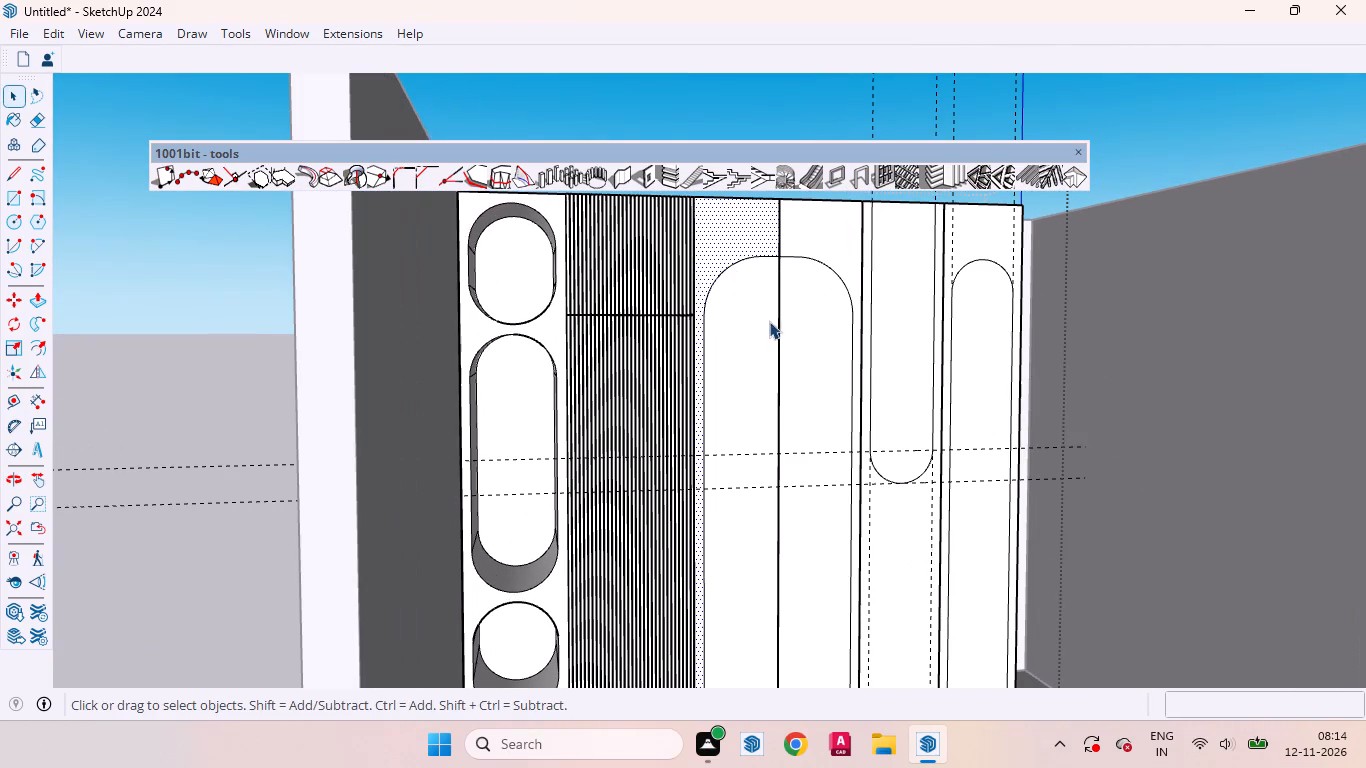
click(768, 321)
click(790, 323)
click(809, 224)
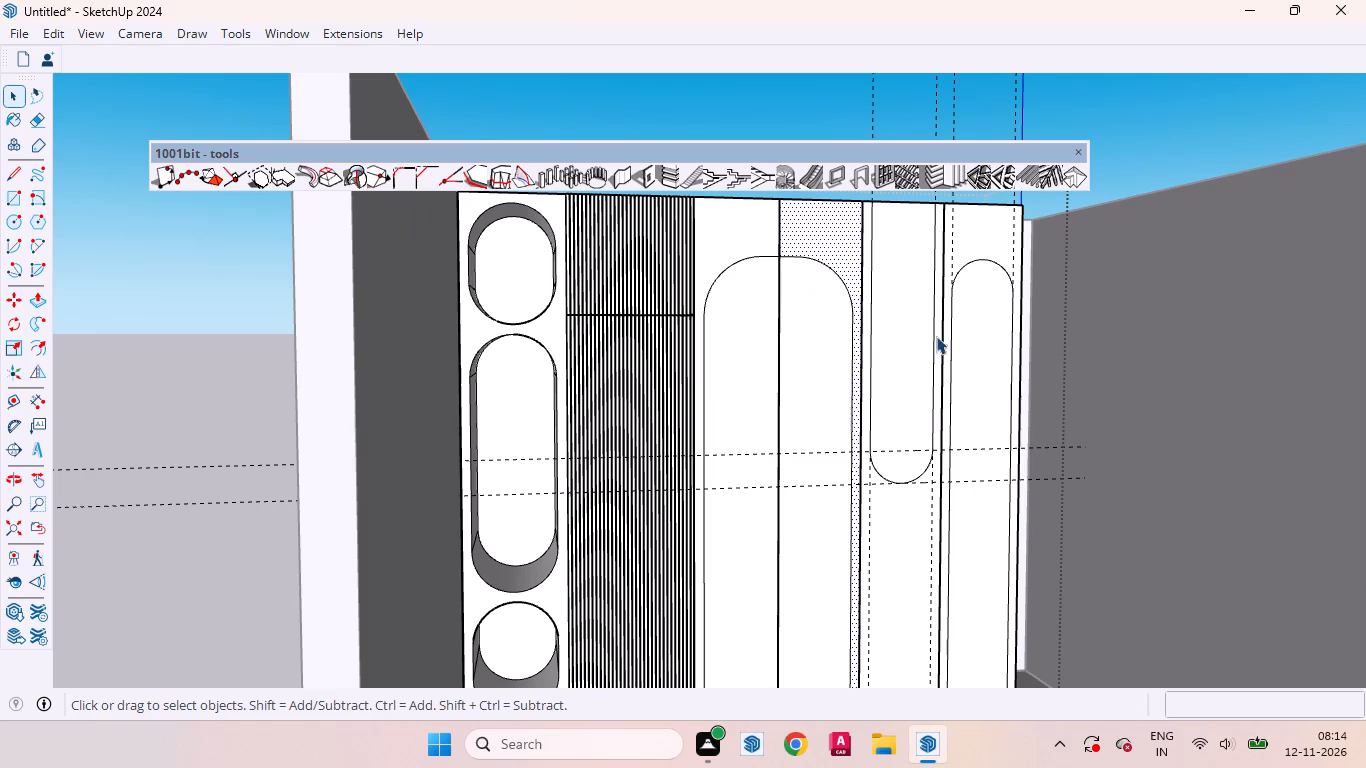
click(891, 294)
click(966, 341)
click(968, 237)
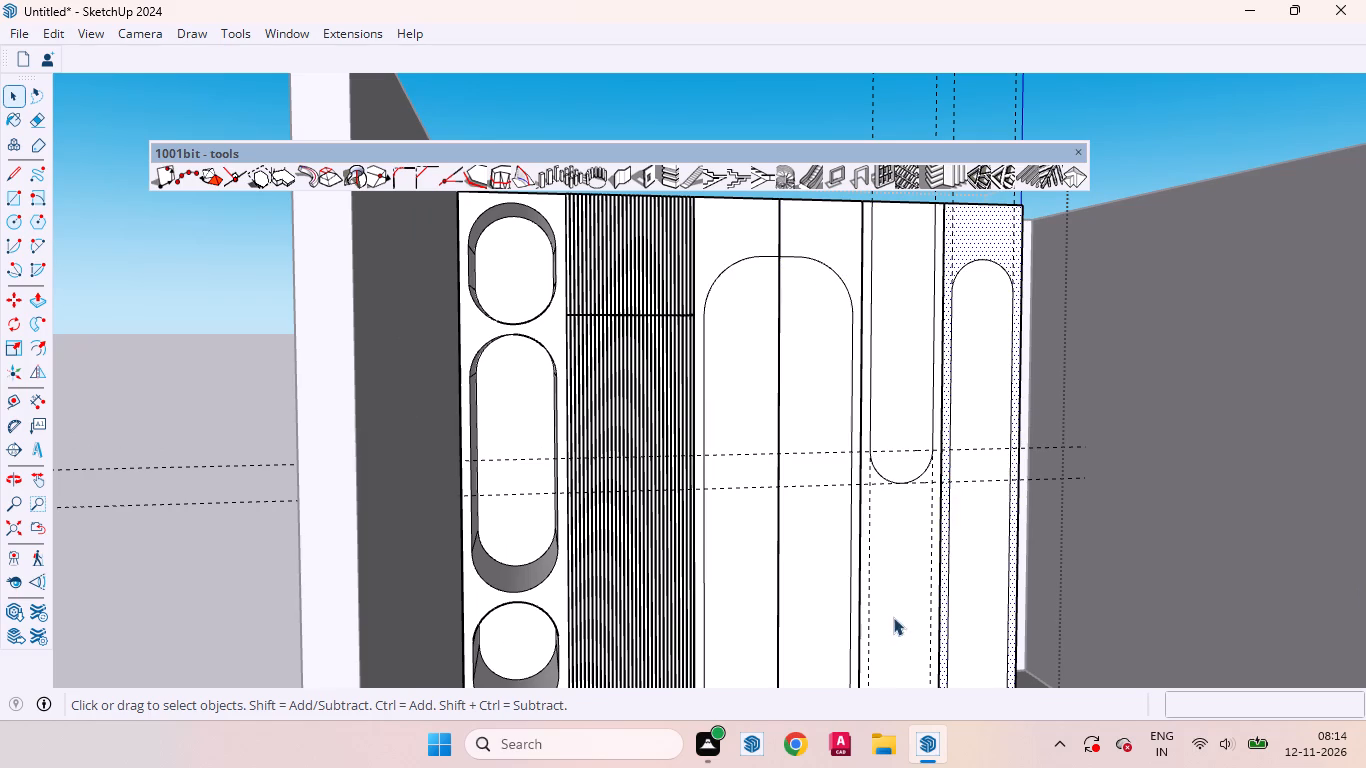
click(906, 591)
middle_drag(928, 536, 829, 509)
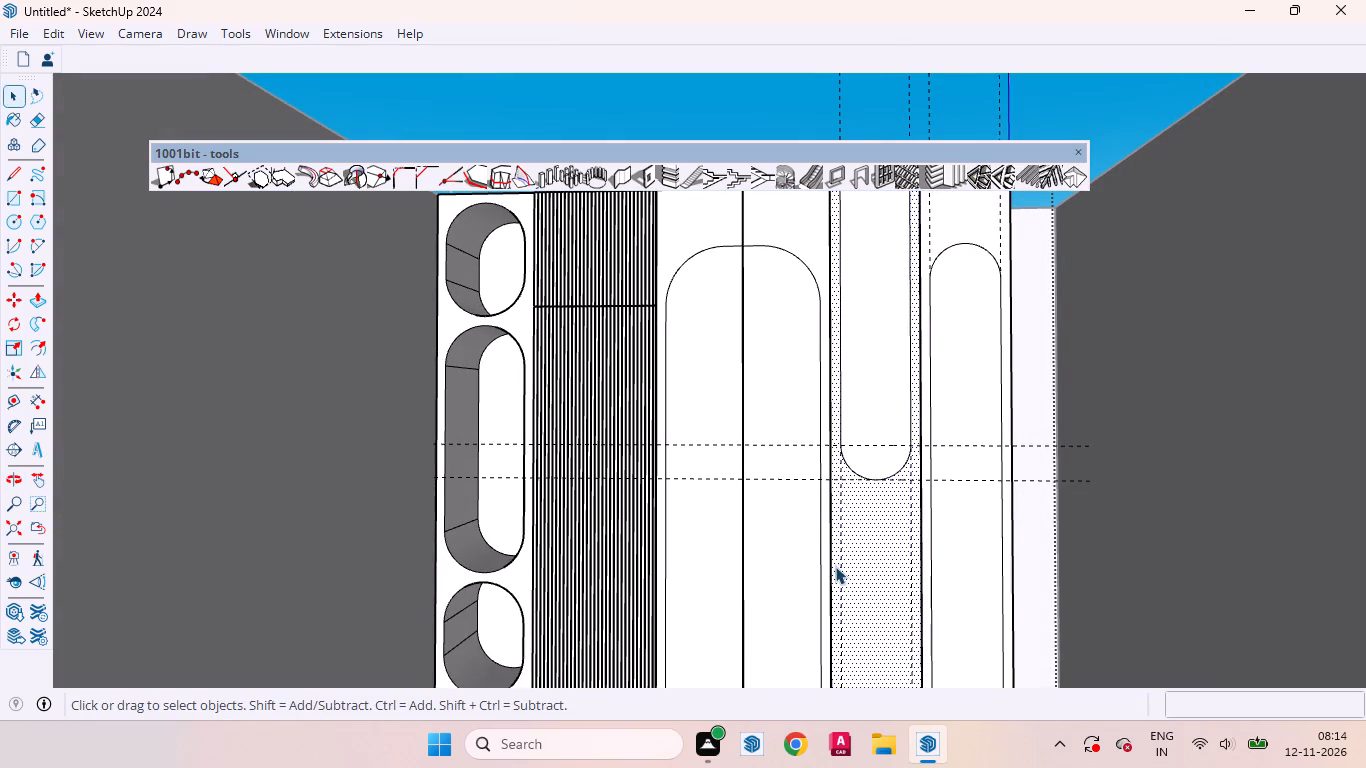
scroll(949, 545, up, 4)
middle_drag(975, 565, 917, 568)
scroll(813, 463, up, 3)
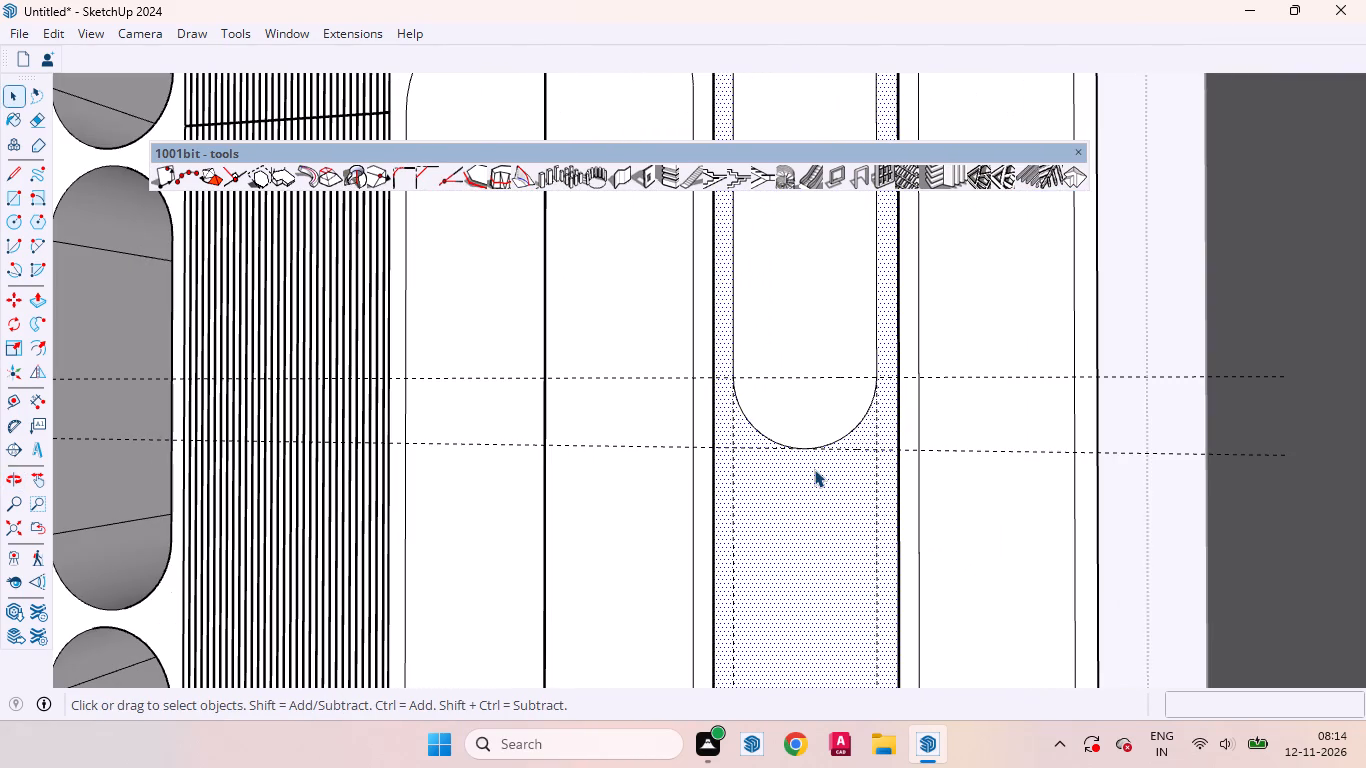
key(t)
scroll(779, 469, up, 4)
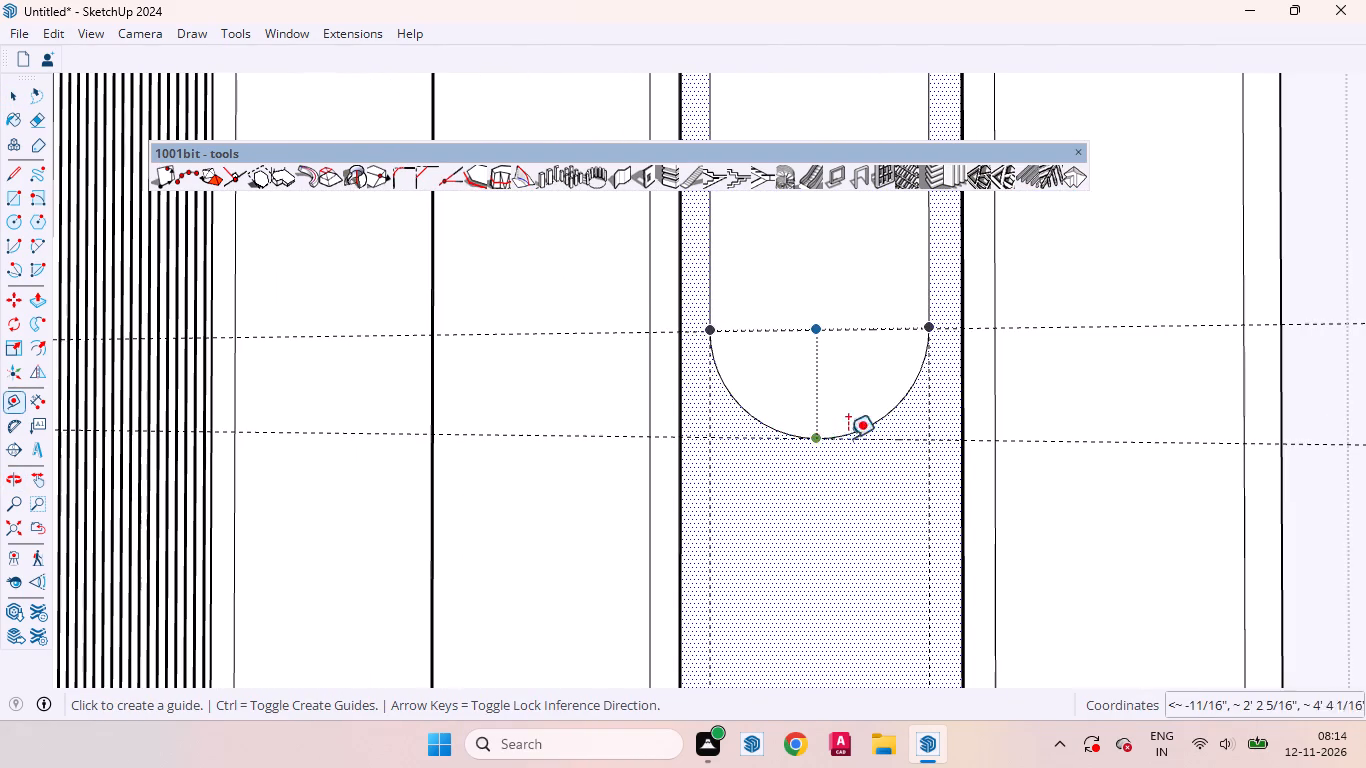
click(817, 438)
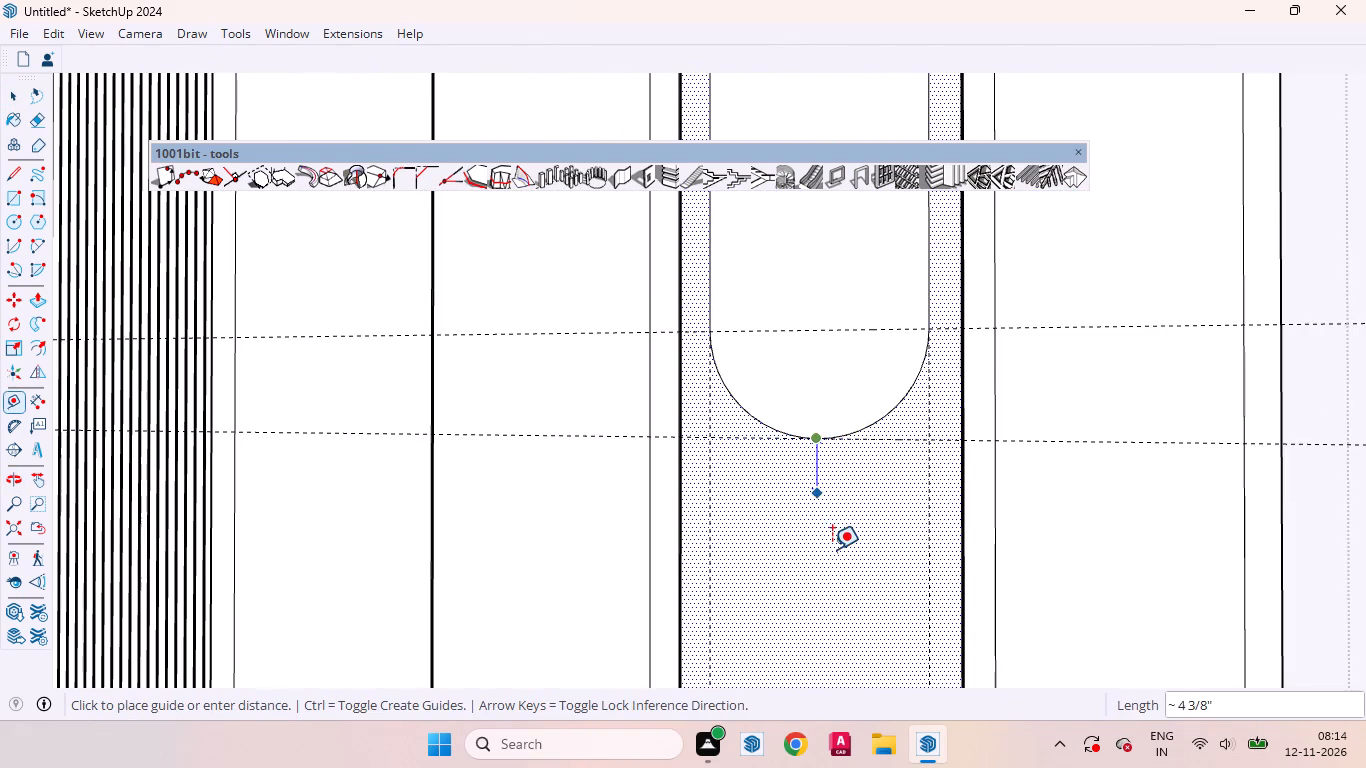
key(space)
Place a horizontal guide 7" below the ends of the round-bottomed panel's arc, level with its lowest point.
middle_drag(818, 534, 975, 587)
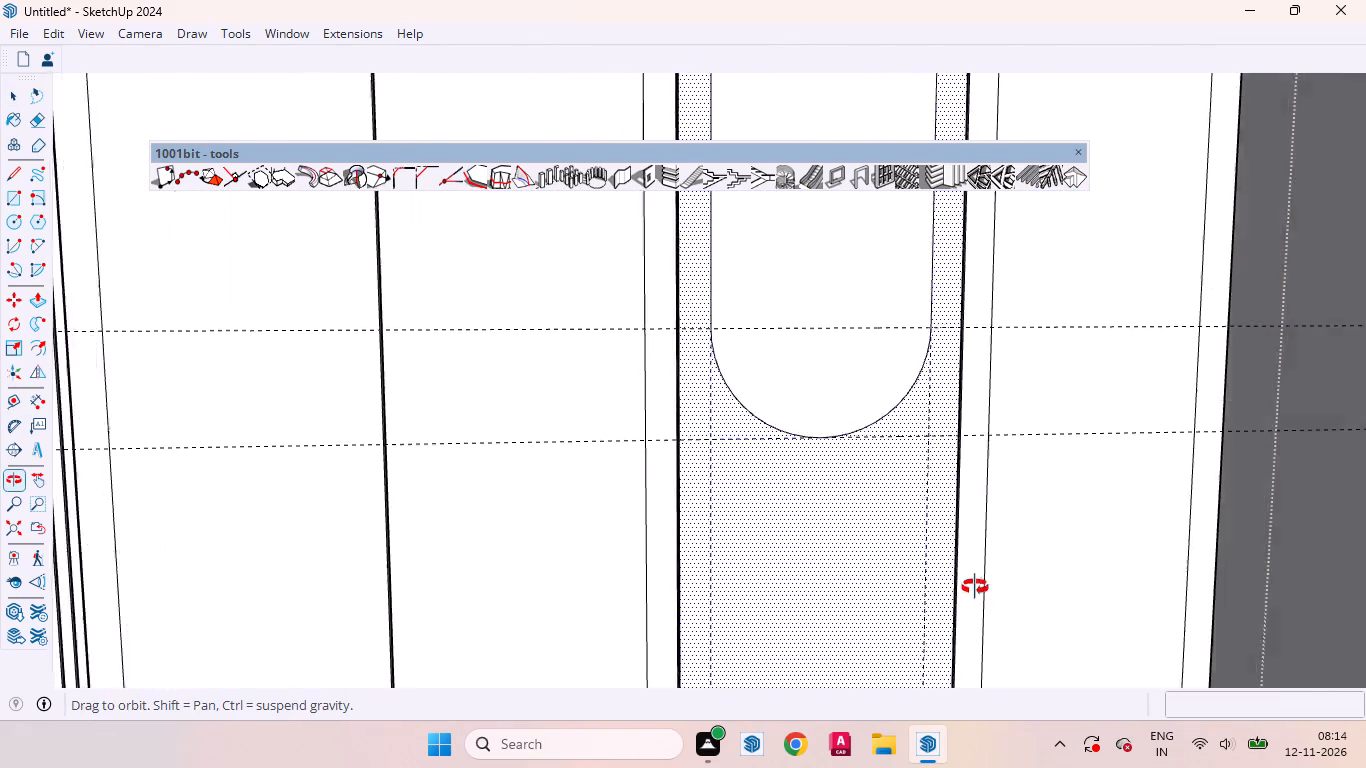
middle_drag(975, 587, 972, 618)
key(t)
scroll(797, 415, up, 2)
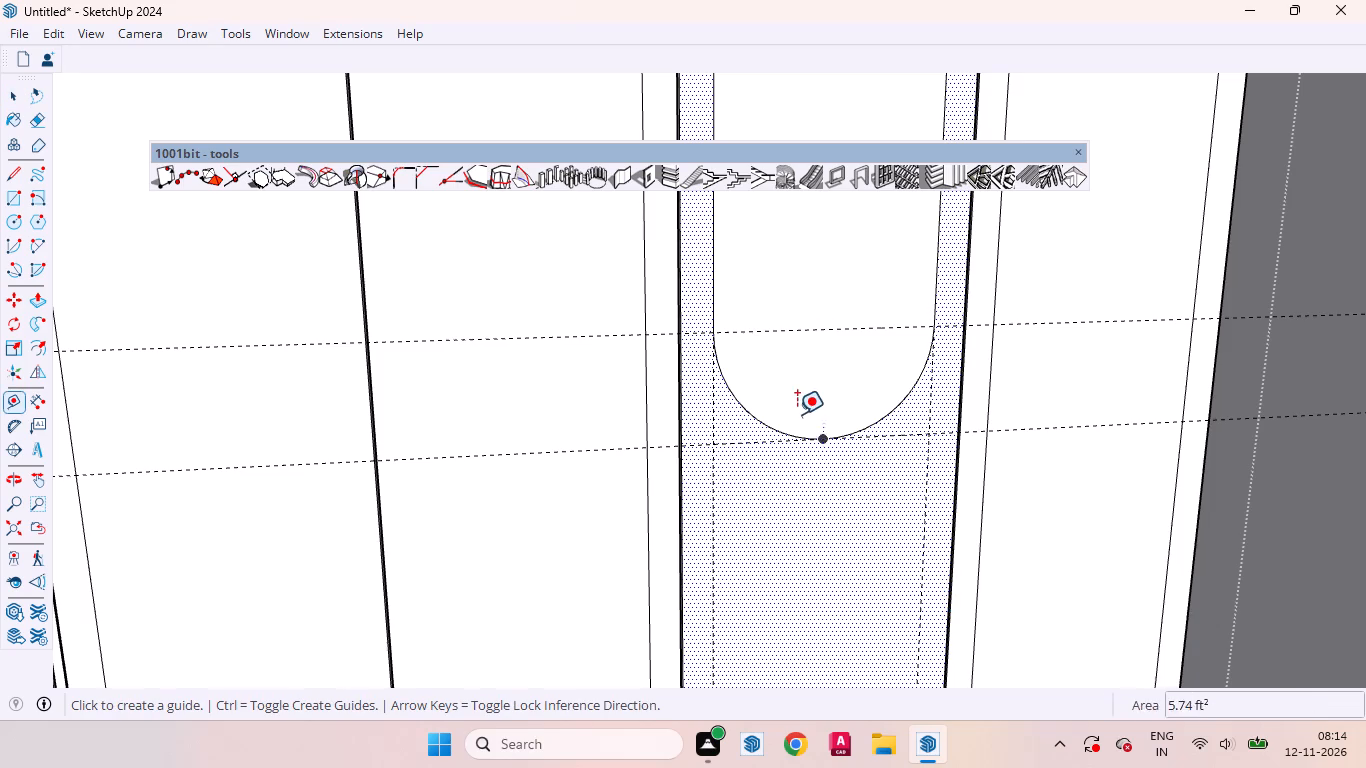
scroll(797, 414, up, 1)
click(855, 296)
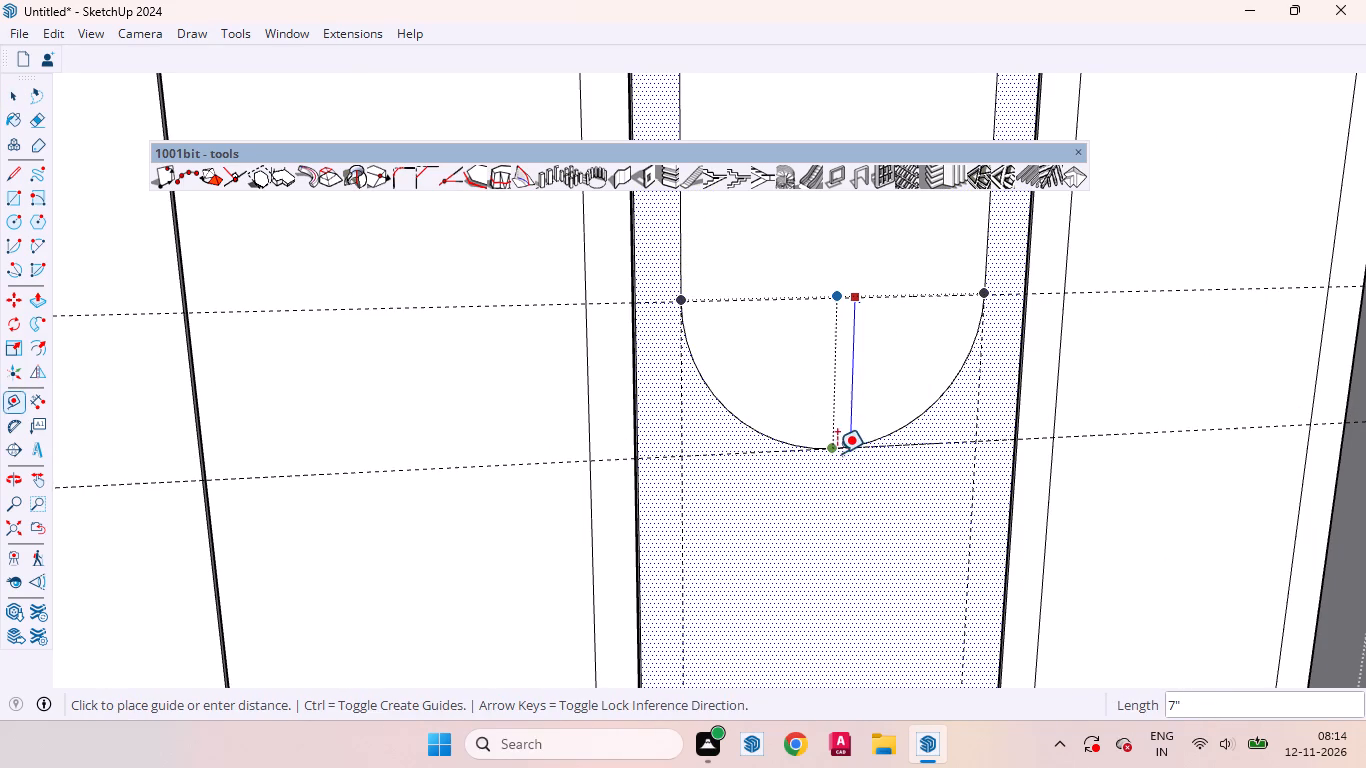
click(831, 451)
Place a parallel horizontal guide 2" below the guide at the bottom of the round-bottomed panel's arc.
middle_drag(937, 469, 729, 418)
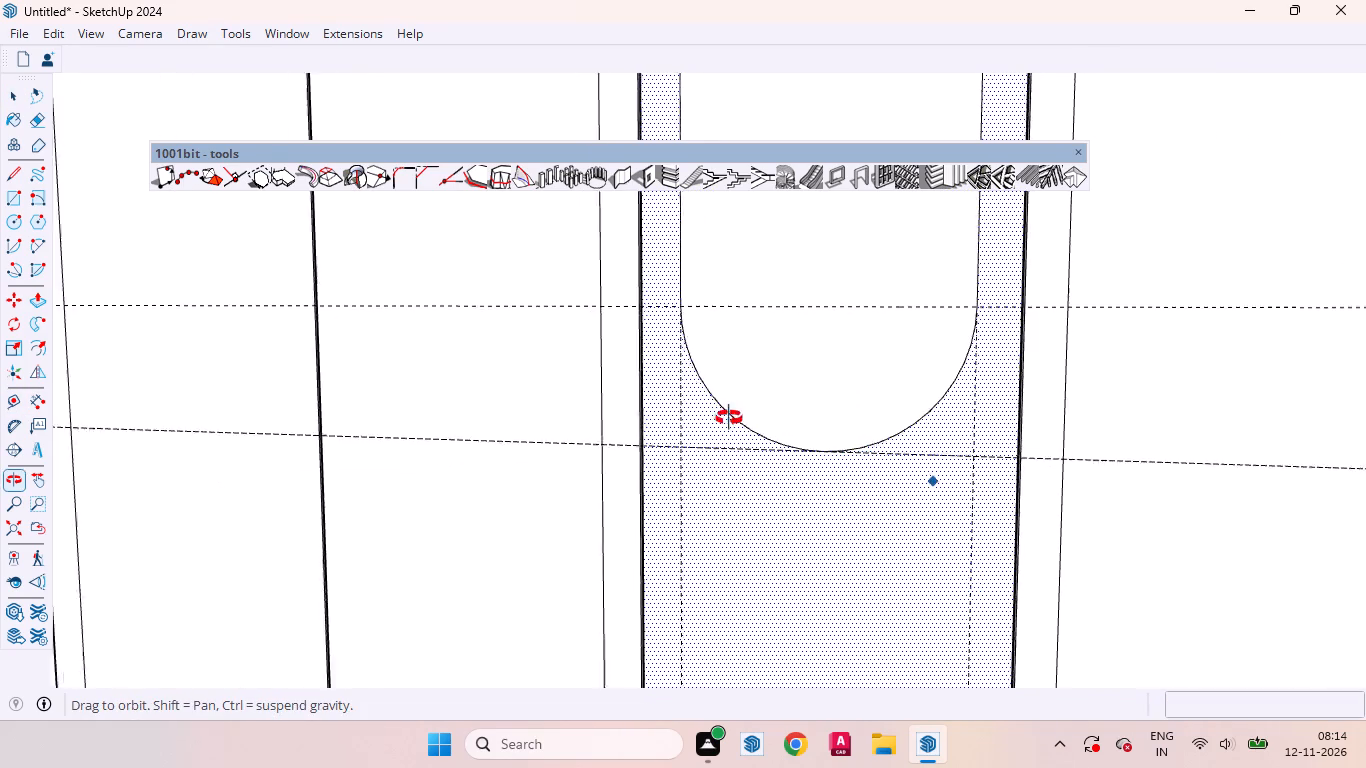
middle_drag(729, 418, 727, 416)
click(948, 462)
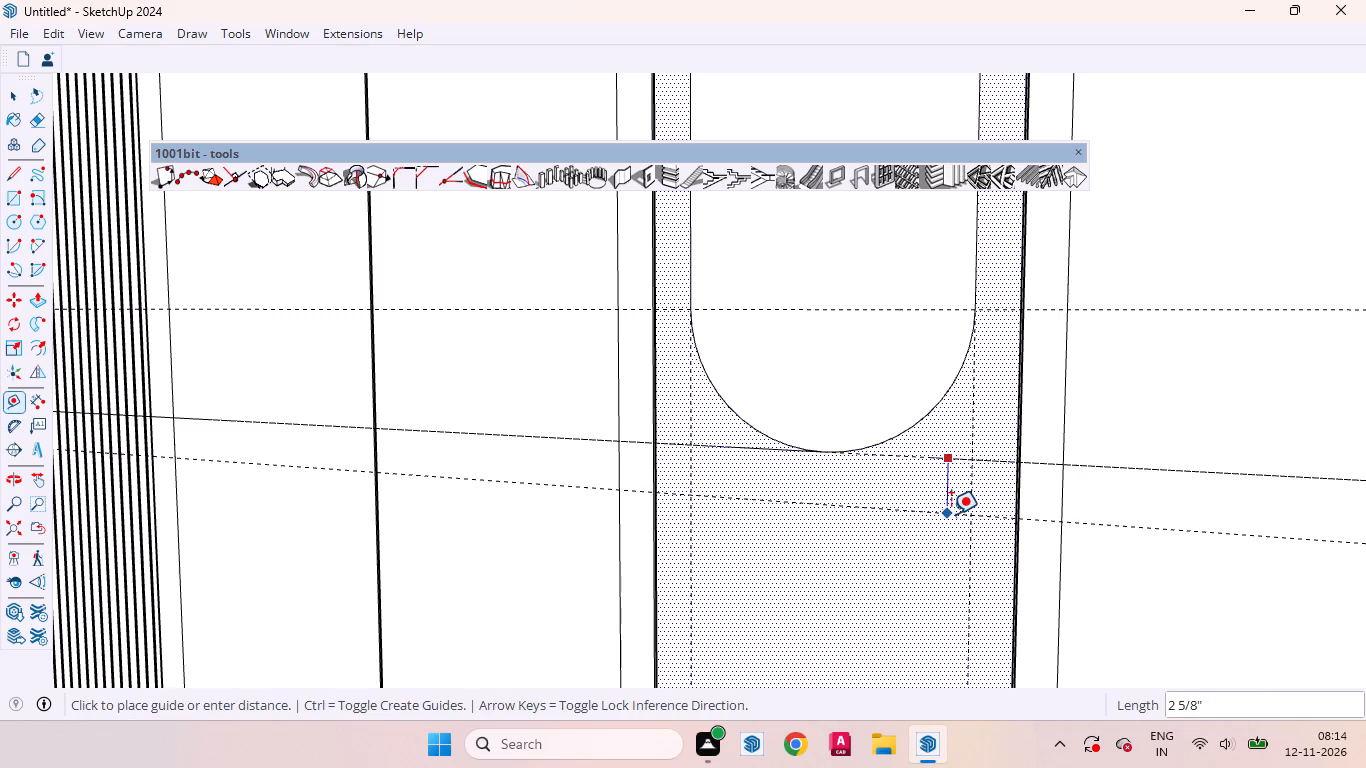
key(2)
key(Return)
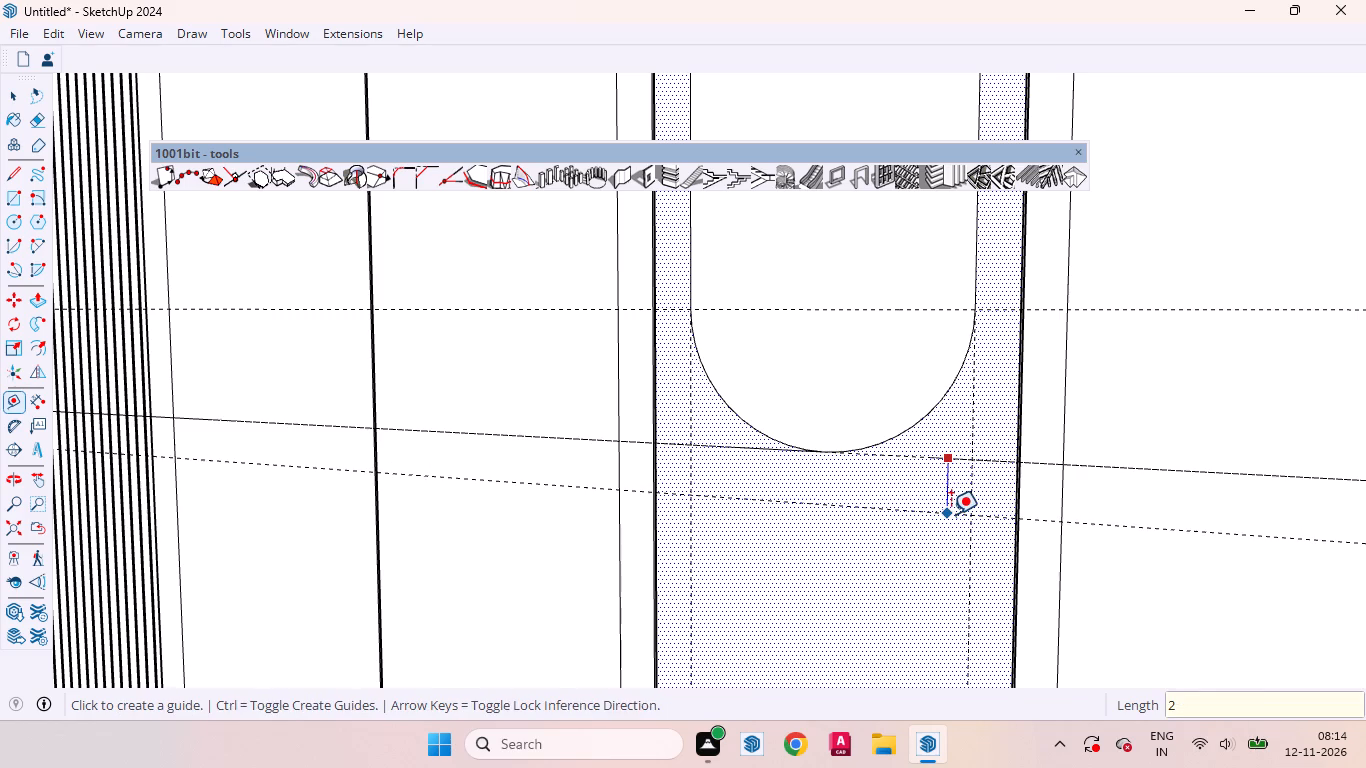
key(space)
Draw a line about 1' 6 1/8" long across the round-bottomed panel's door along the lower guide, splitting off the lower face.
scroll(997, 362, down, 18)
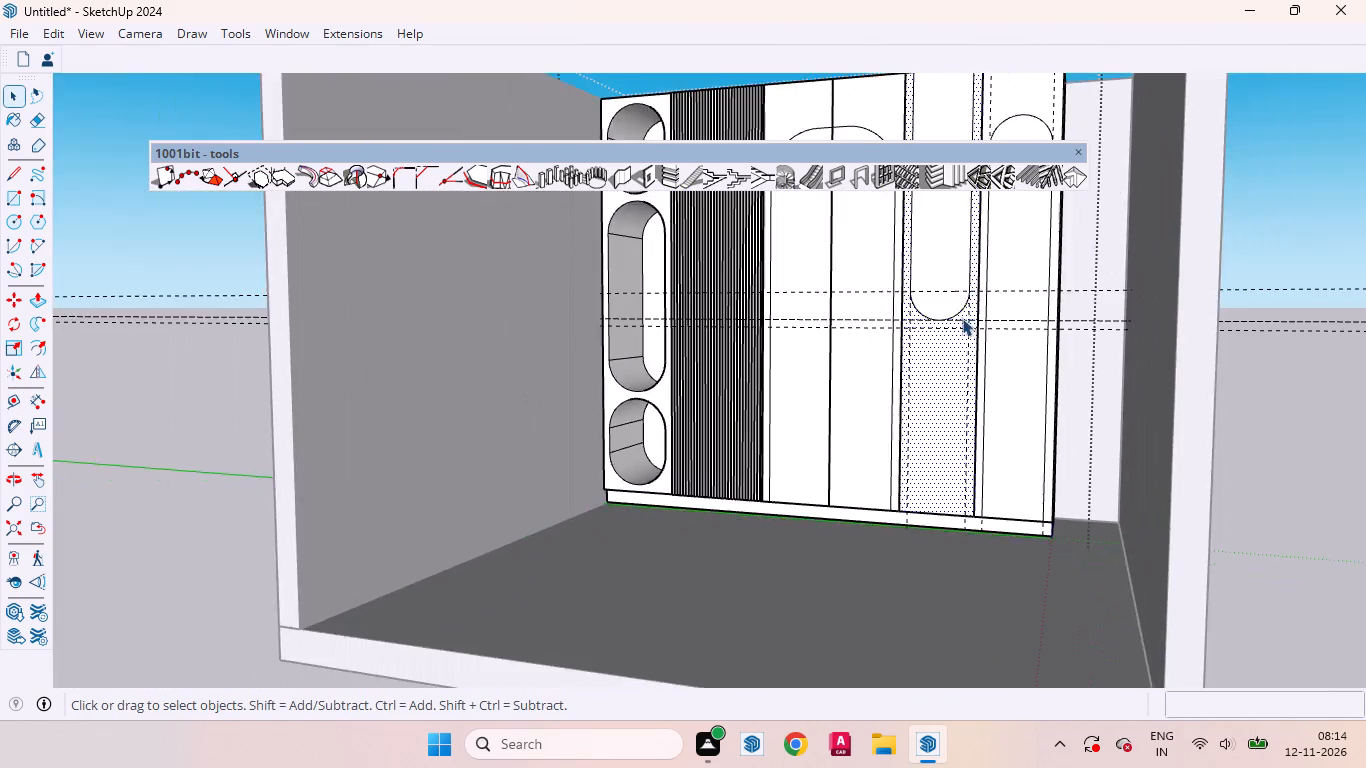
scroll(926, 350, up, 4)
middle_drag(925, 357, 982, 382)
scroll(949, 338, up, 3)
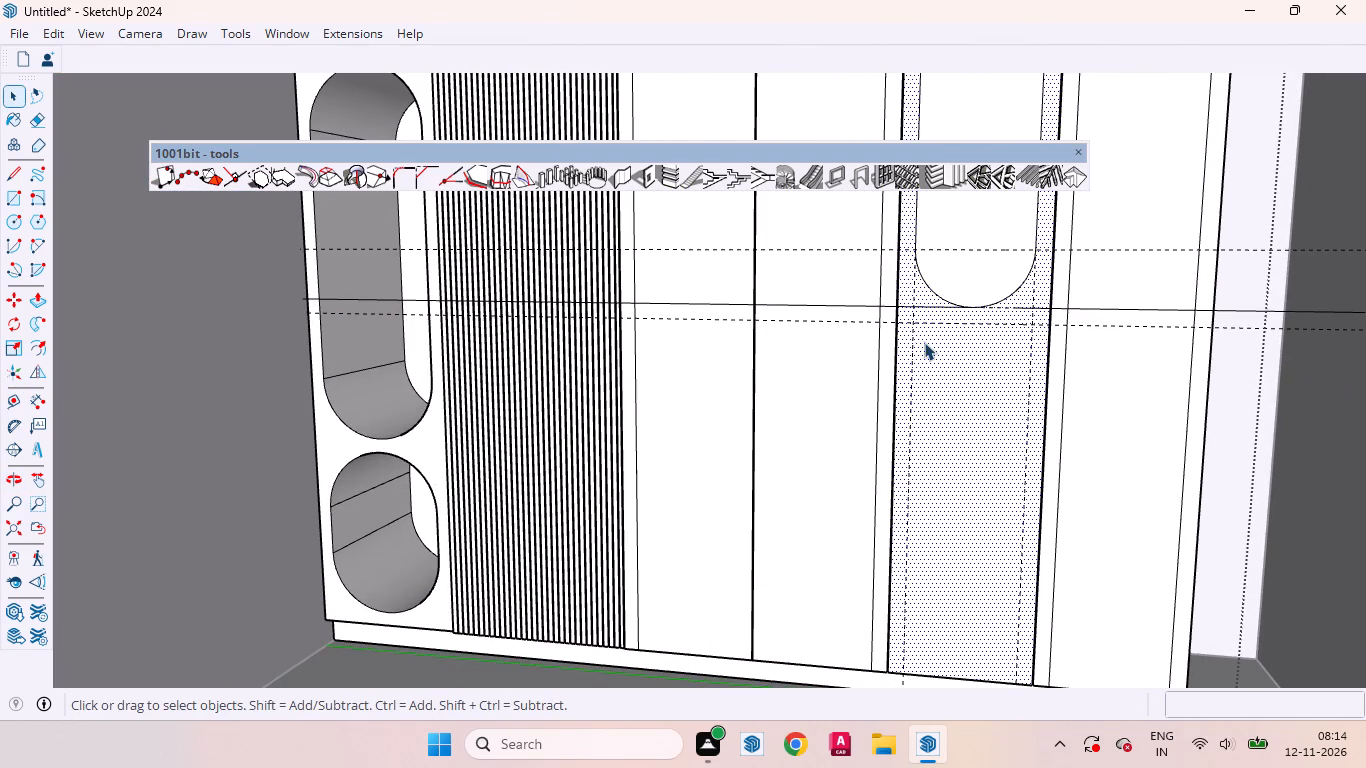
key(l)
scroll(922, 339, up, 6)
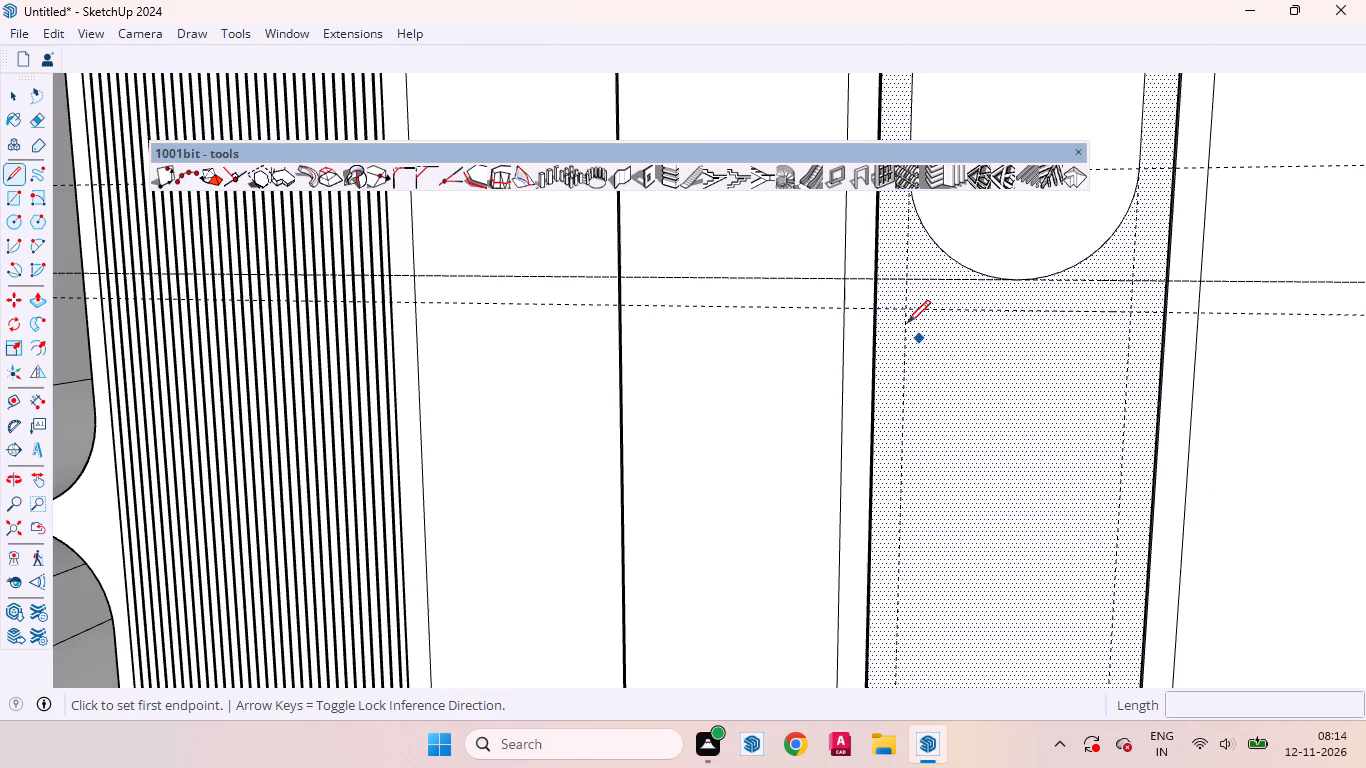
click(880, 311)
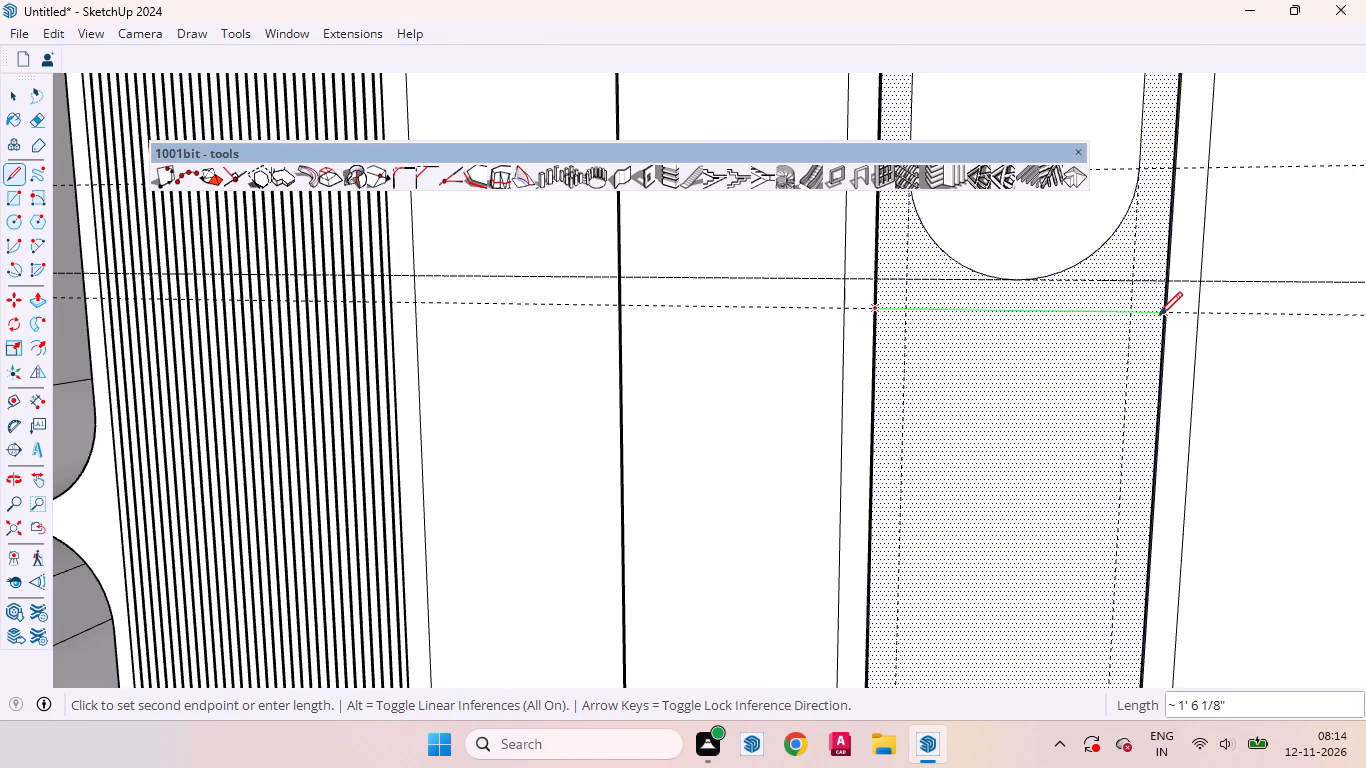
click(1160, 315)
key(space)
click(1004, 442)
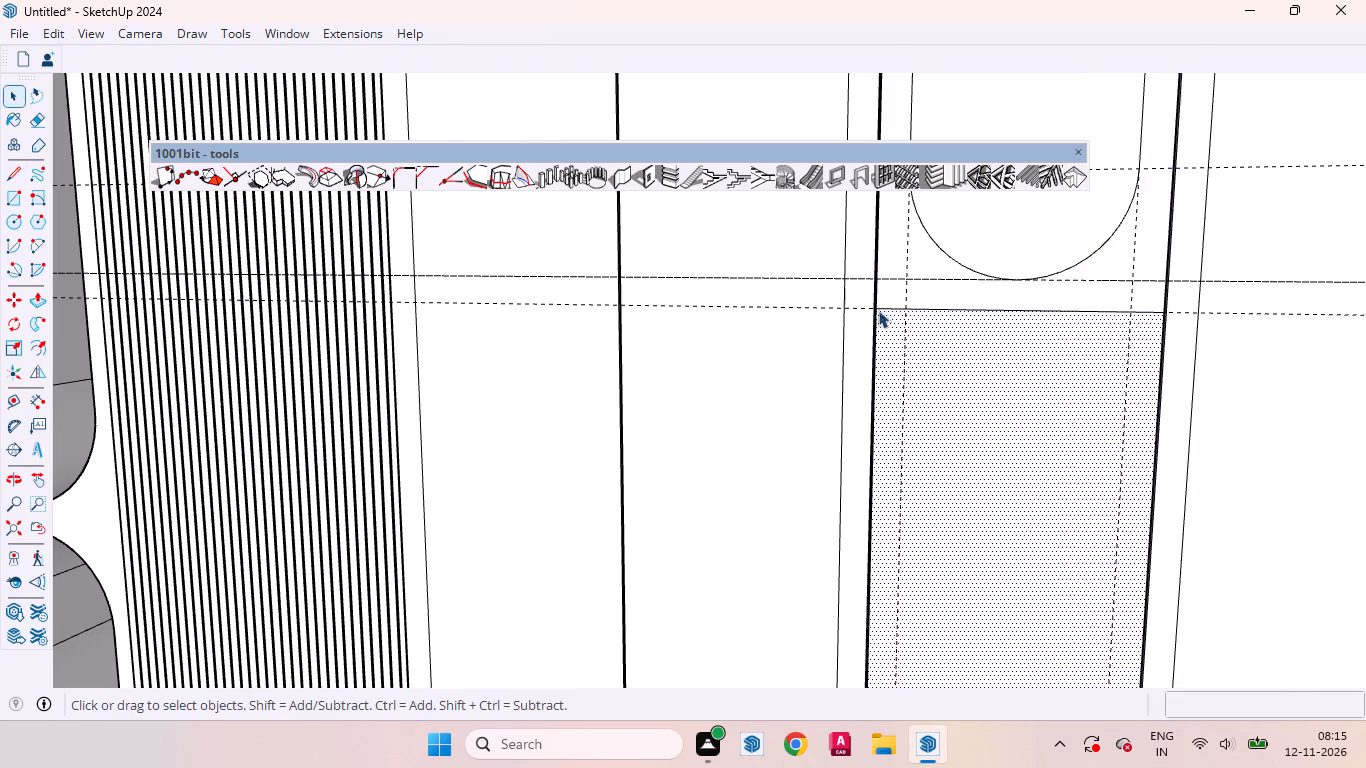
Divide the lower face's vertical edge nearest the two-door arch into 4 segments.
scroll(878, 307, down, 8)
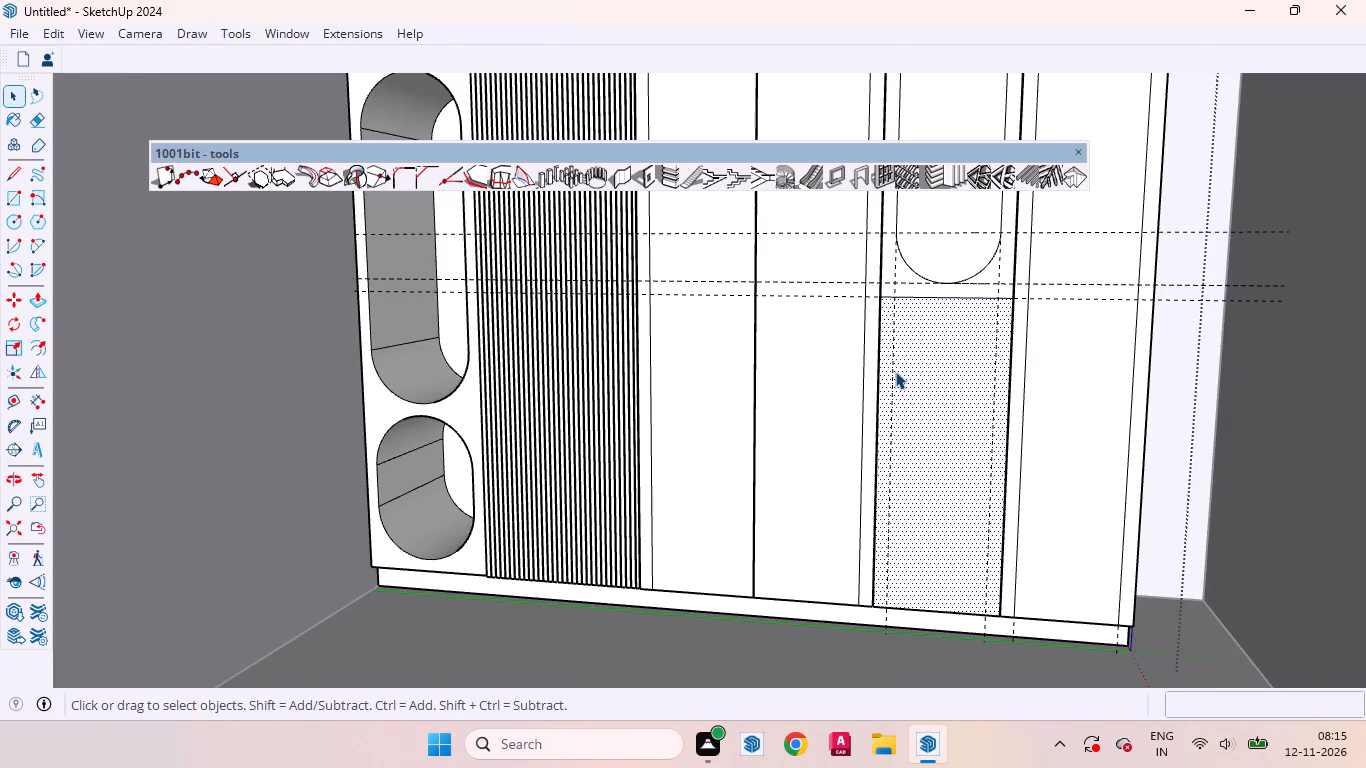
scroll(919, 377, down, 3)
middle_drag(907, 394, 892, 384)
scroll(882, 364, up, 20)
scroll(882, 364, up, 2)
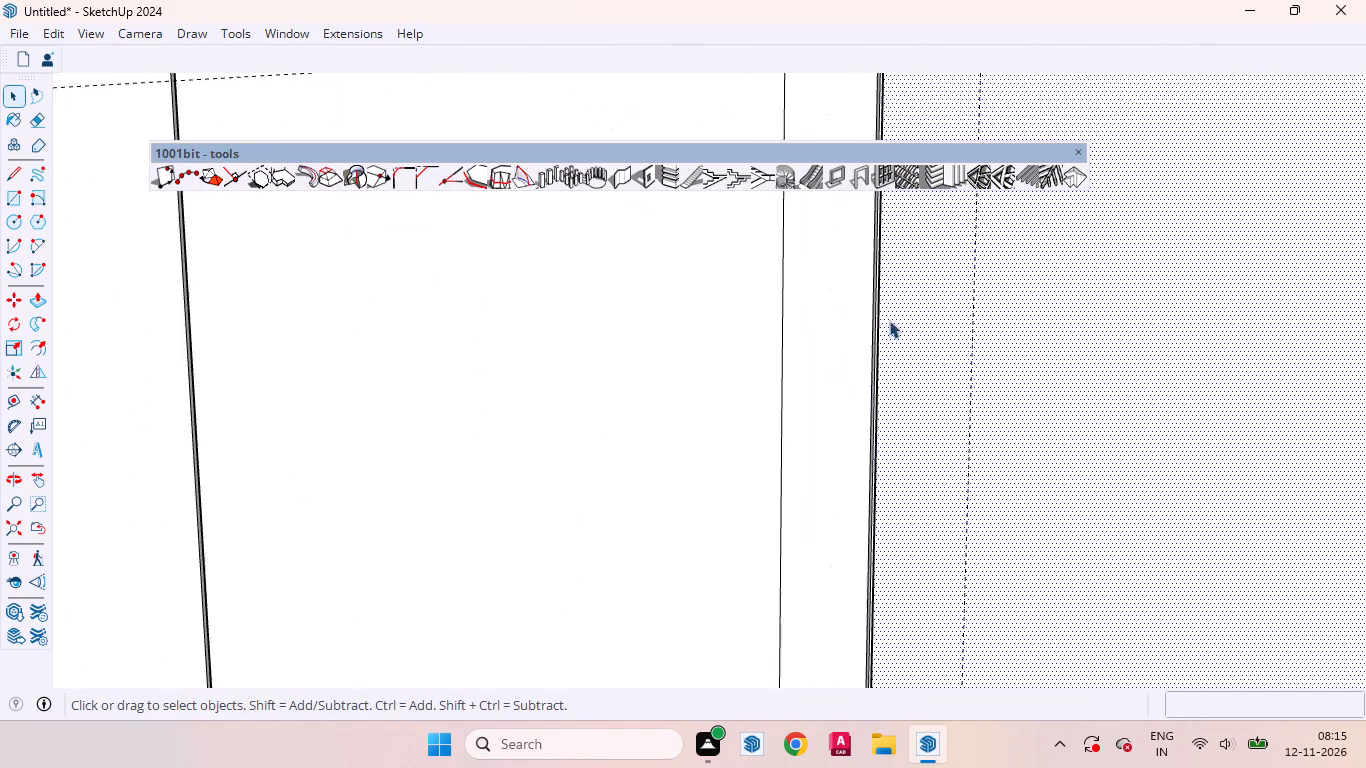
click(878, 300)
scroll(878, 300, up, 1)
right_click(878, 300)
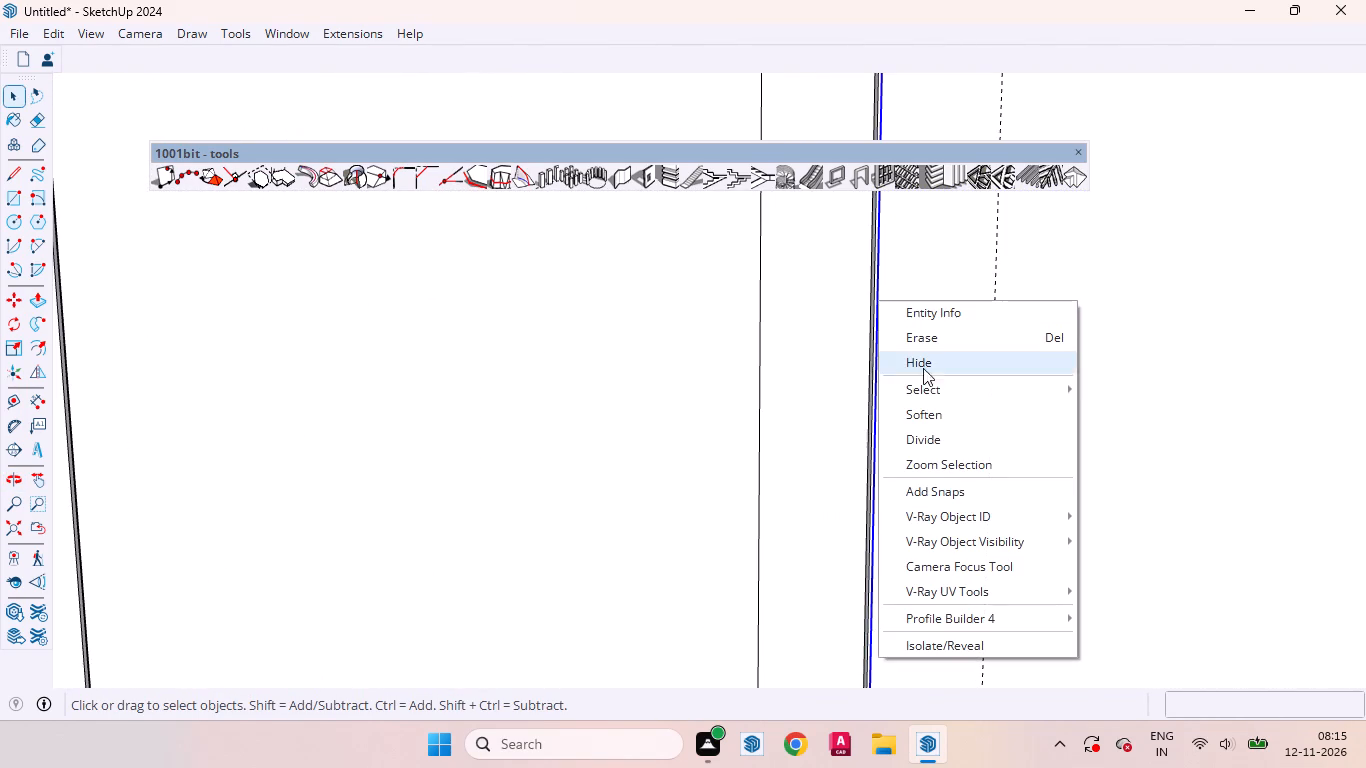
click(937, 431)
scroll(897, 402, down, 6)
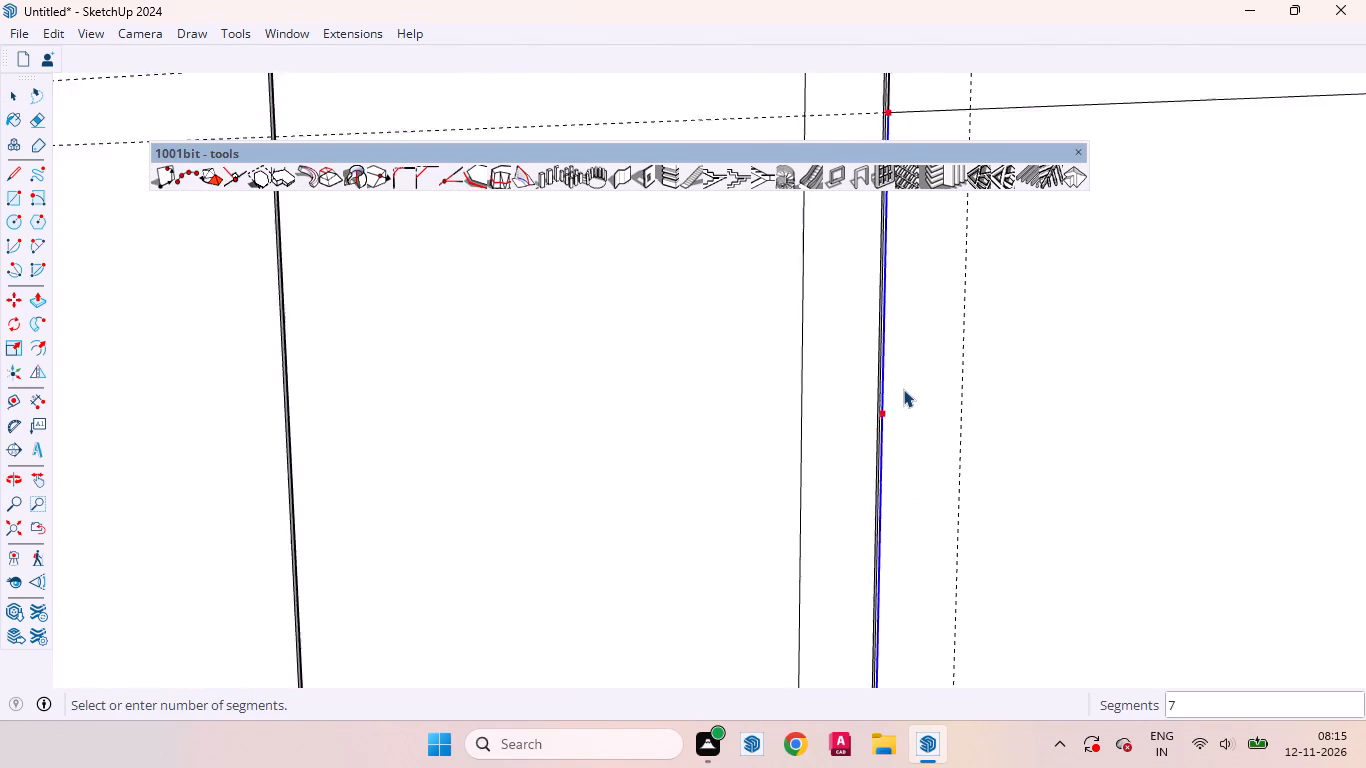
scroll(903, 389, down, 10)
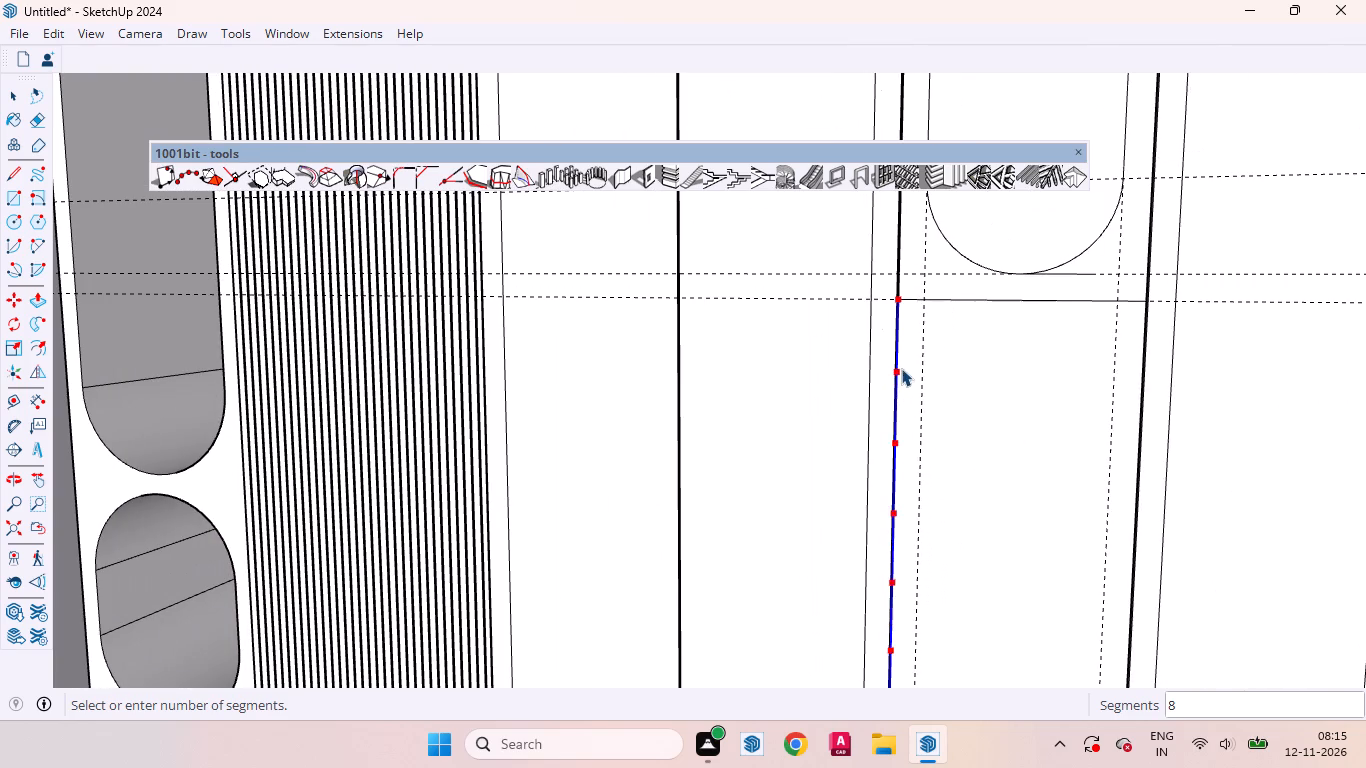
scroll(903, 411, down, 6)
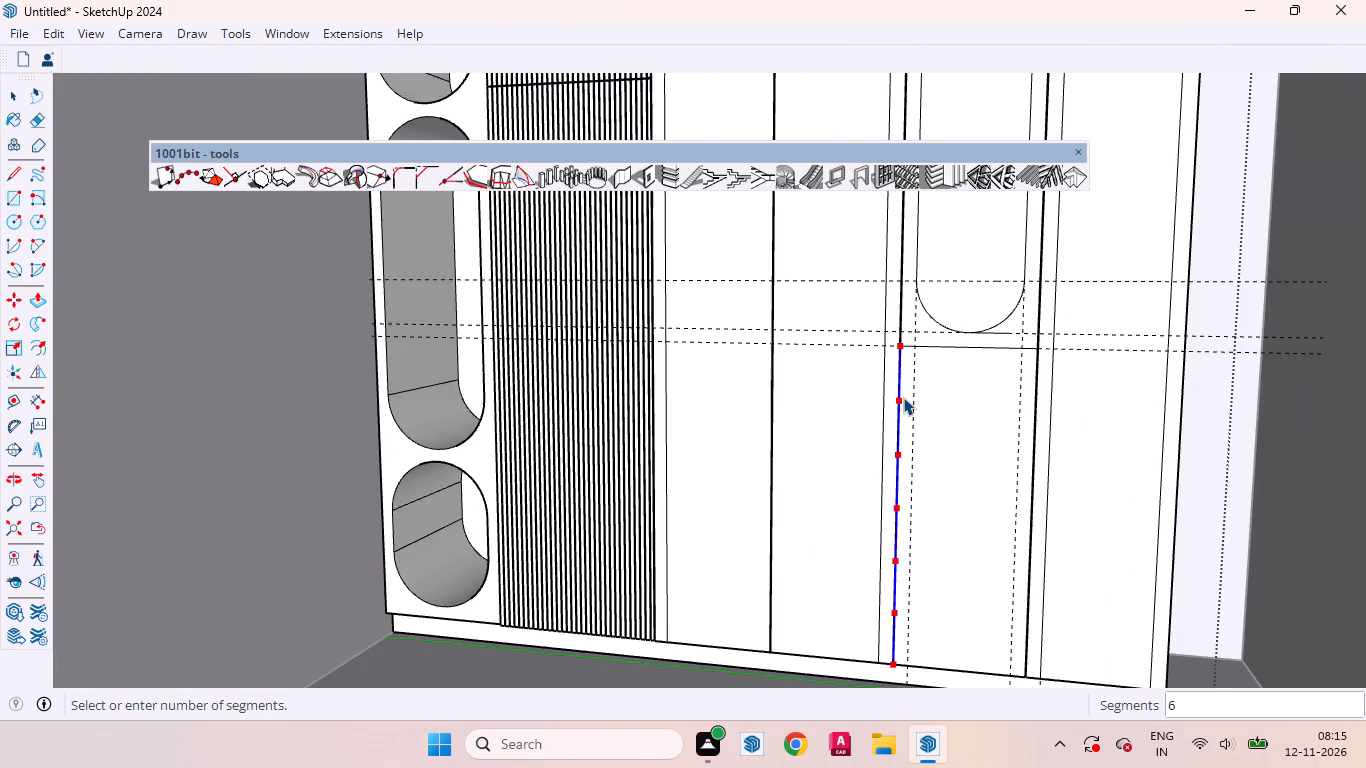
scroll(903, 397, down, 3)
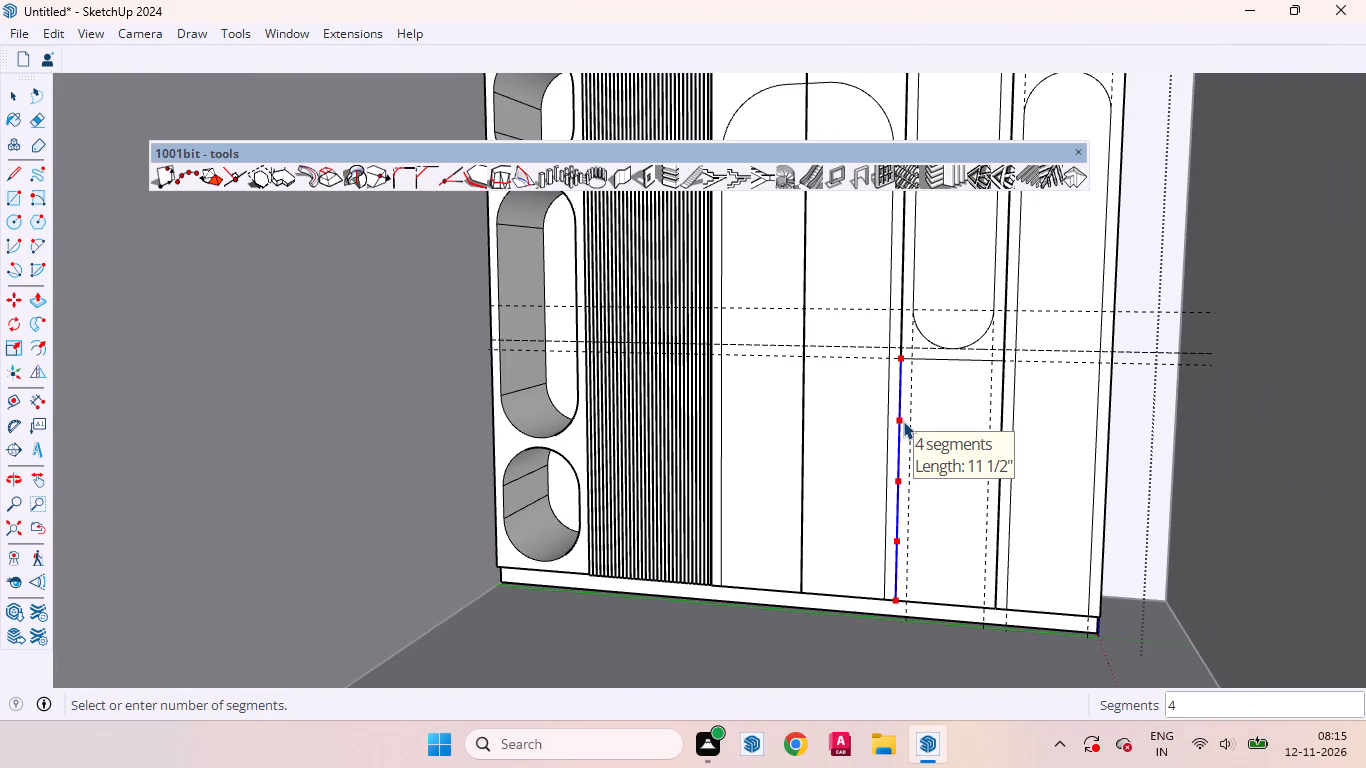
click(903, 421)
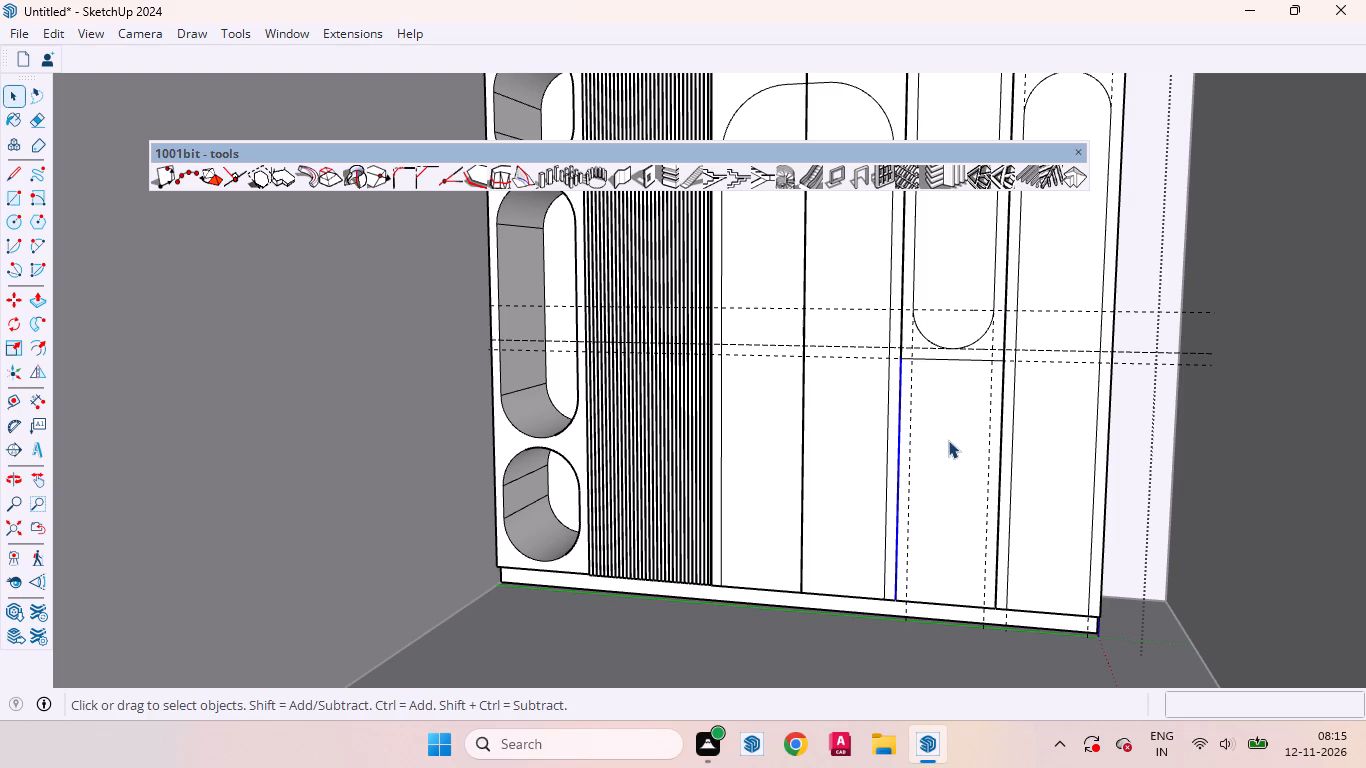
Draw three horizontal lines about 1' 6 1/8" long across the lower face at its edge's division points, splitting it into four drawer fronts.
key(l)
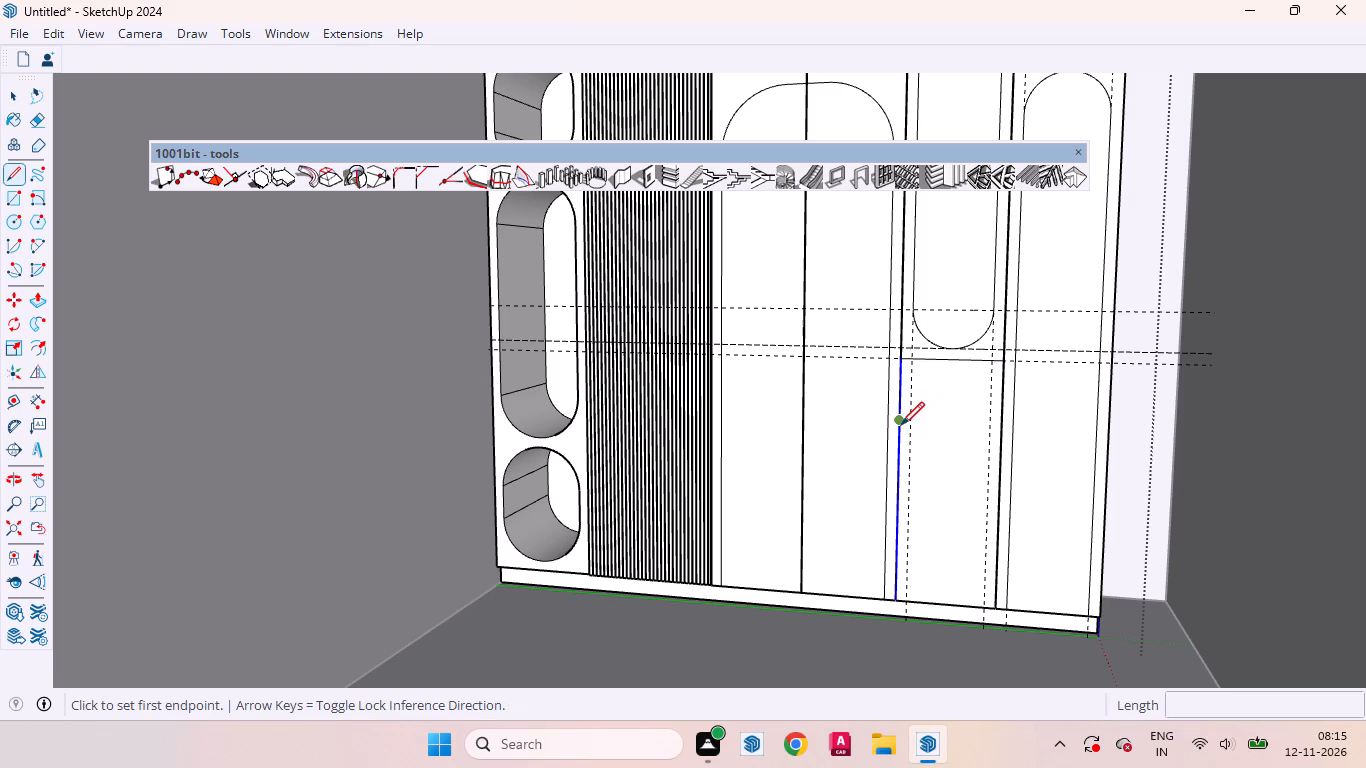
click(901, 425)
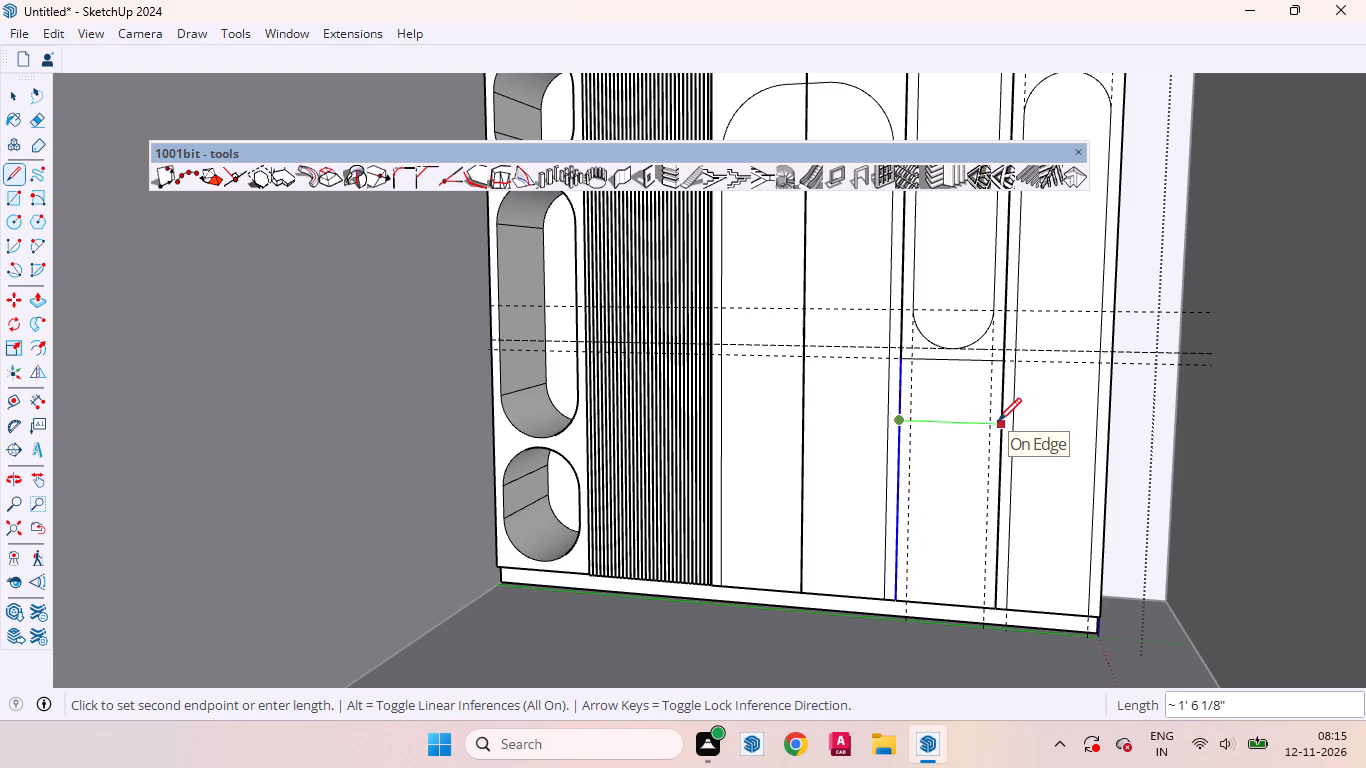
click(998, 421)
click(901, 486)
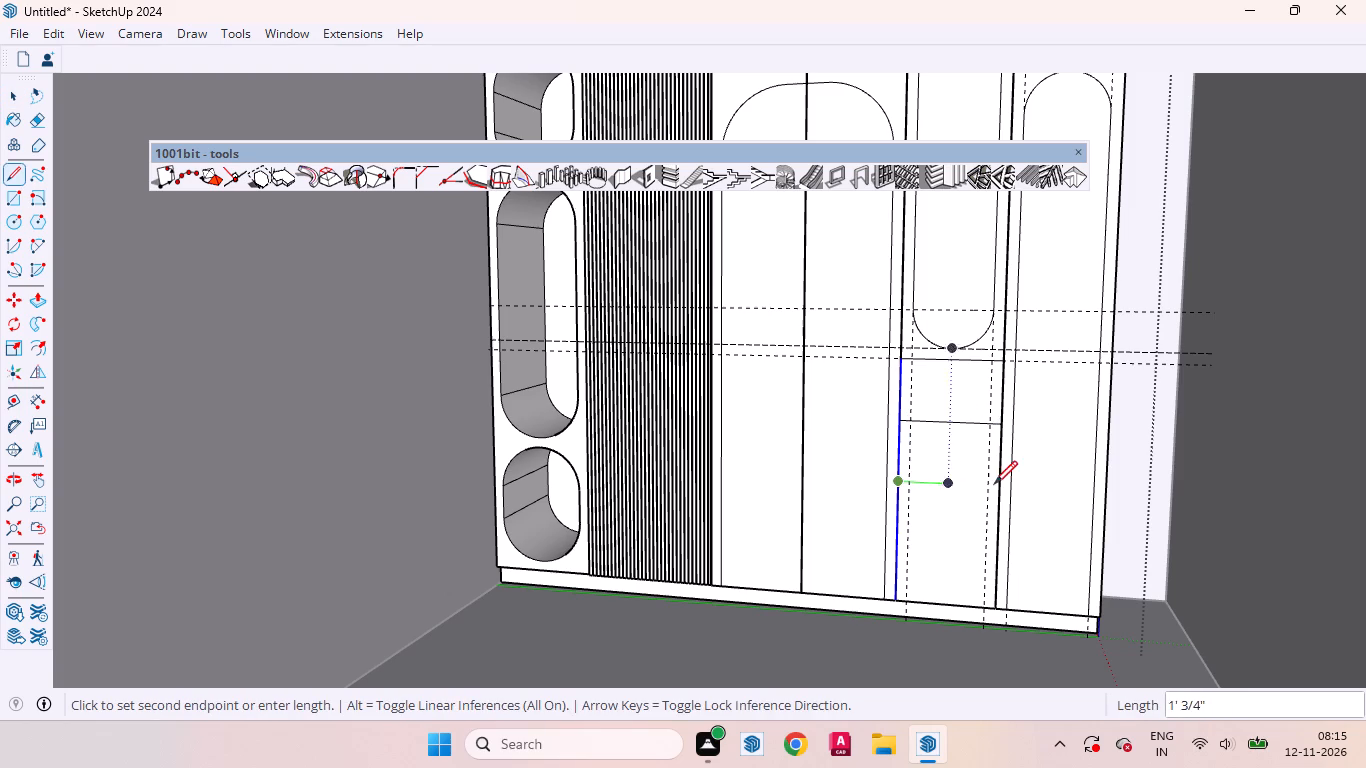
click(1002, 484)
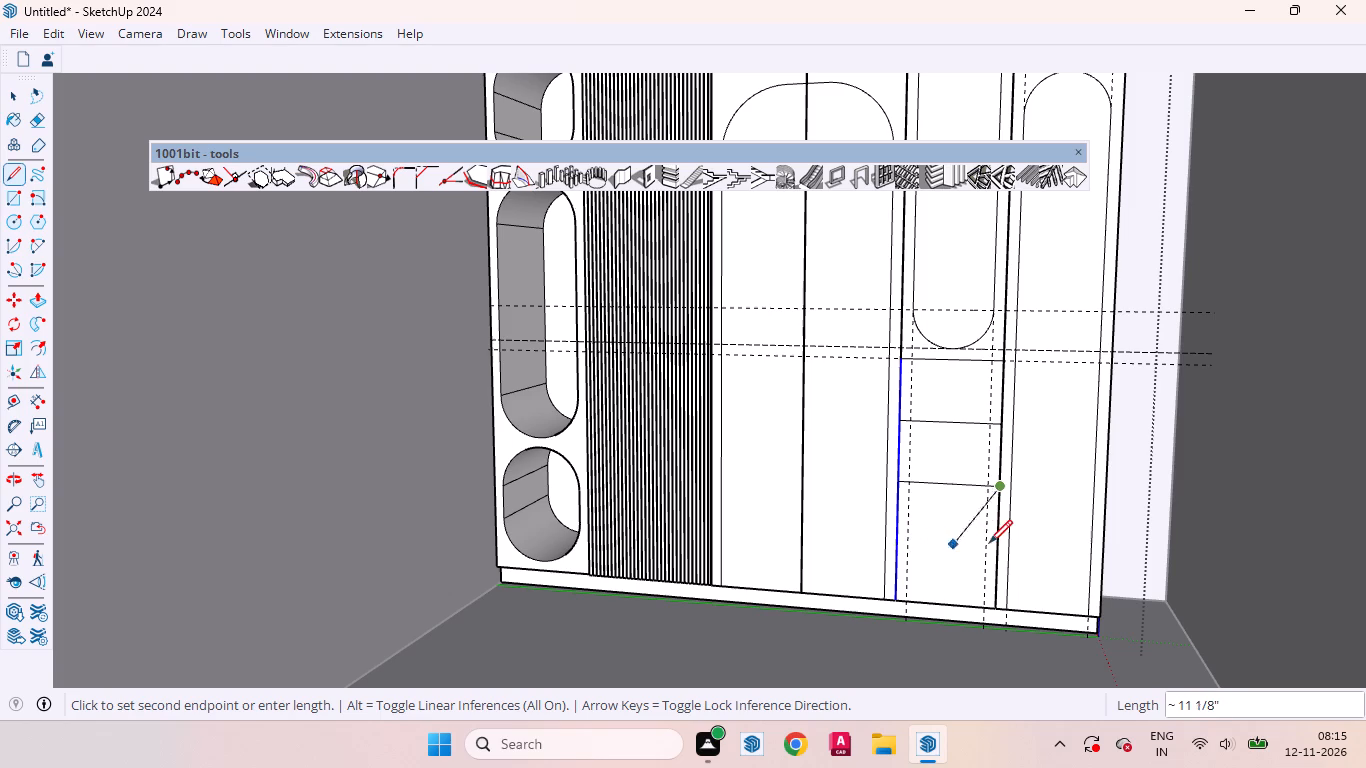
key(space)
key(l)
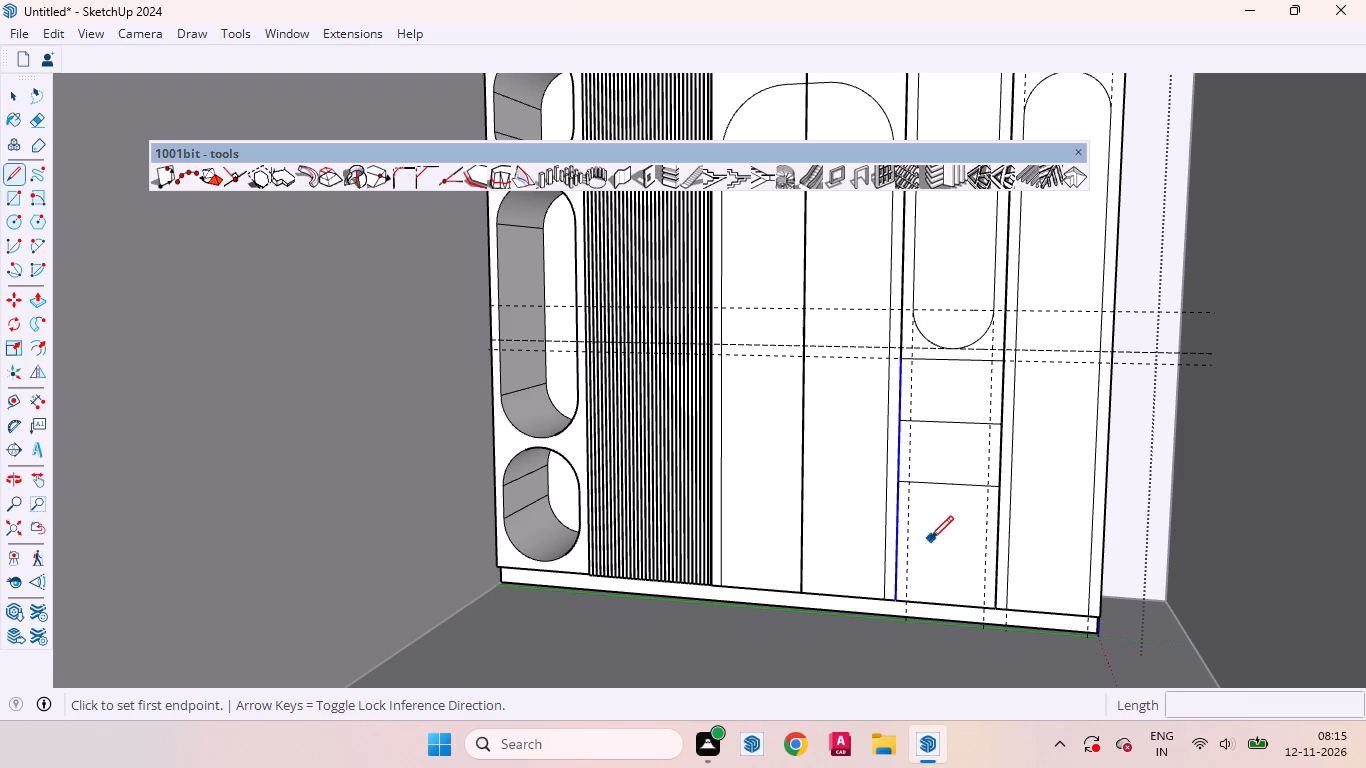
click(896, 541)
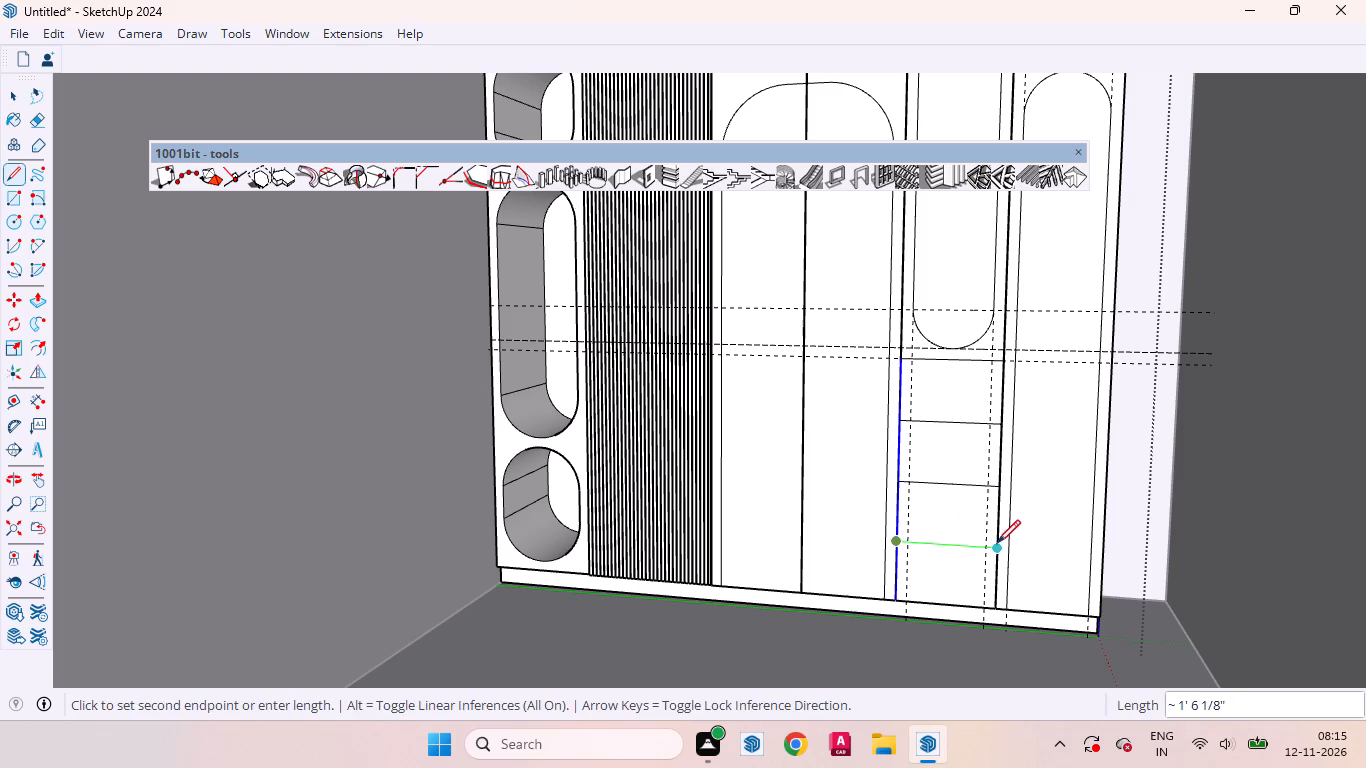
click(997, 544)
key(space)
click(974, 521)
click(954, 444)
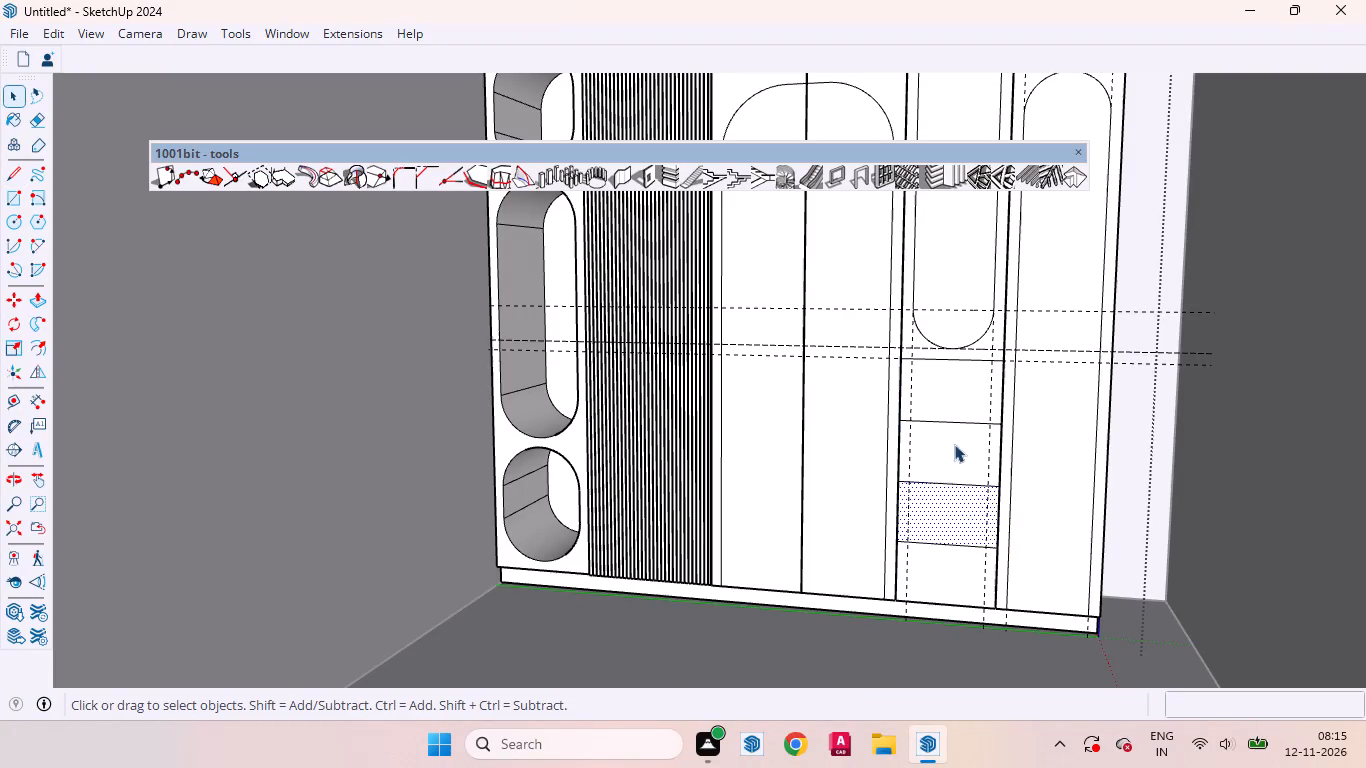
click(940, 382)
key(space)
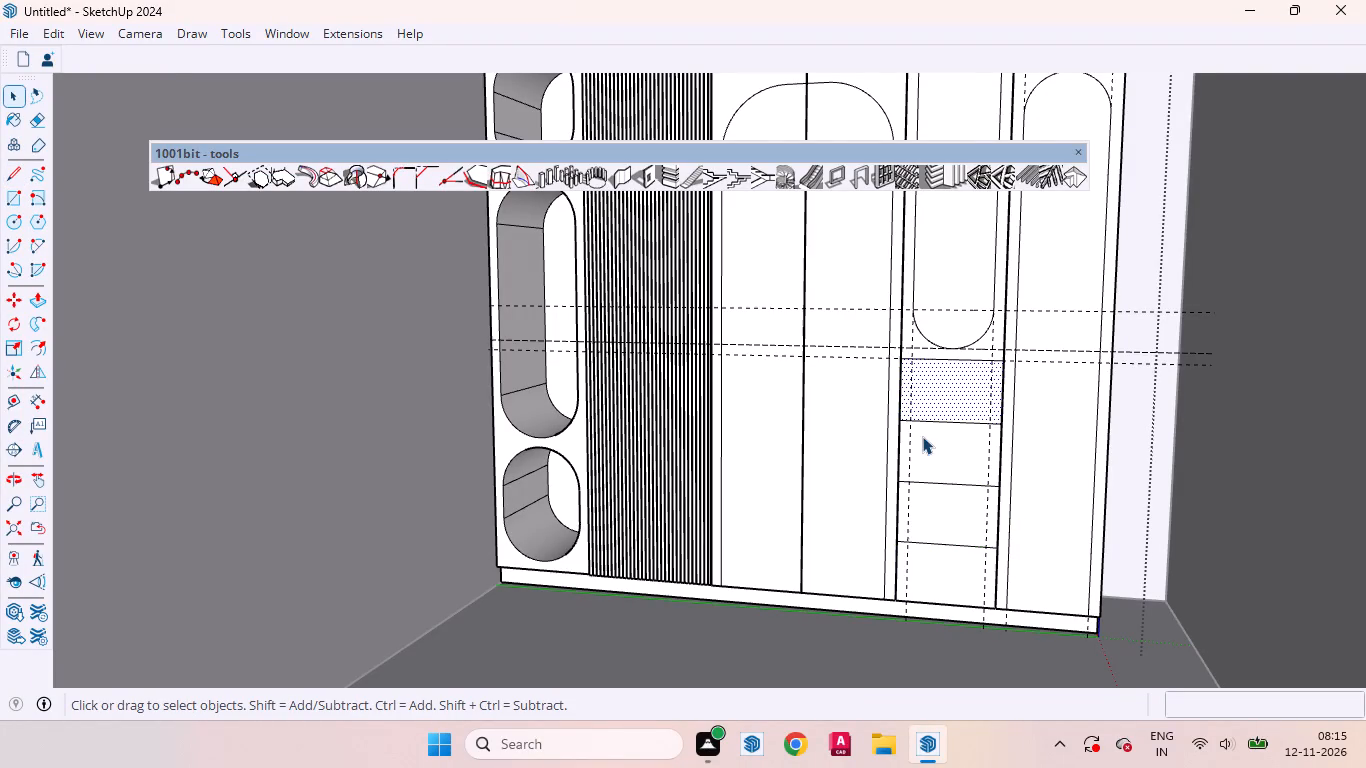
Copy the four horizontal drawer lines 3 mm downward to form thin gap strips.
scroll(922, 436, down, 2)
middle_drag(930, 438, 1005, 479)
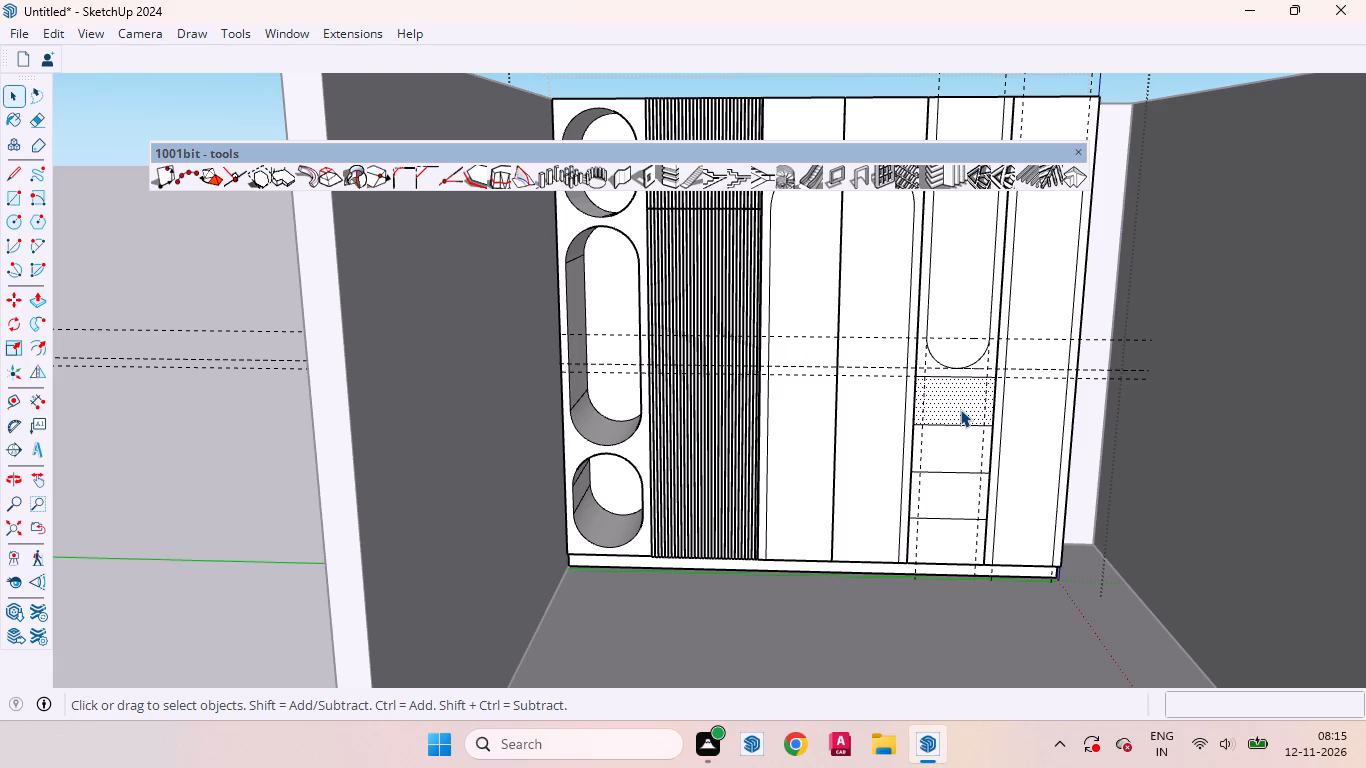
scroll(977, 404, up, 4)
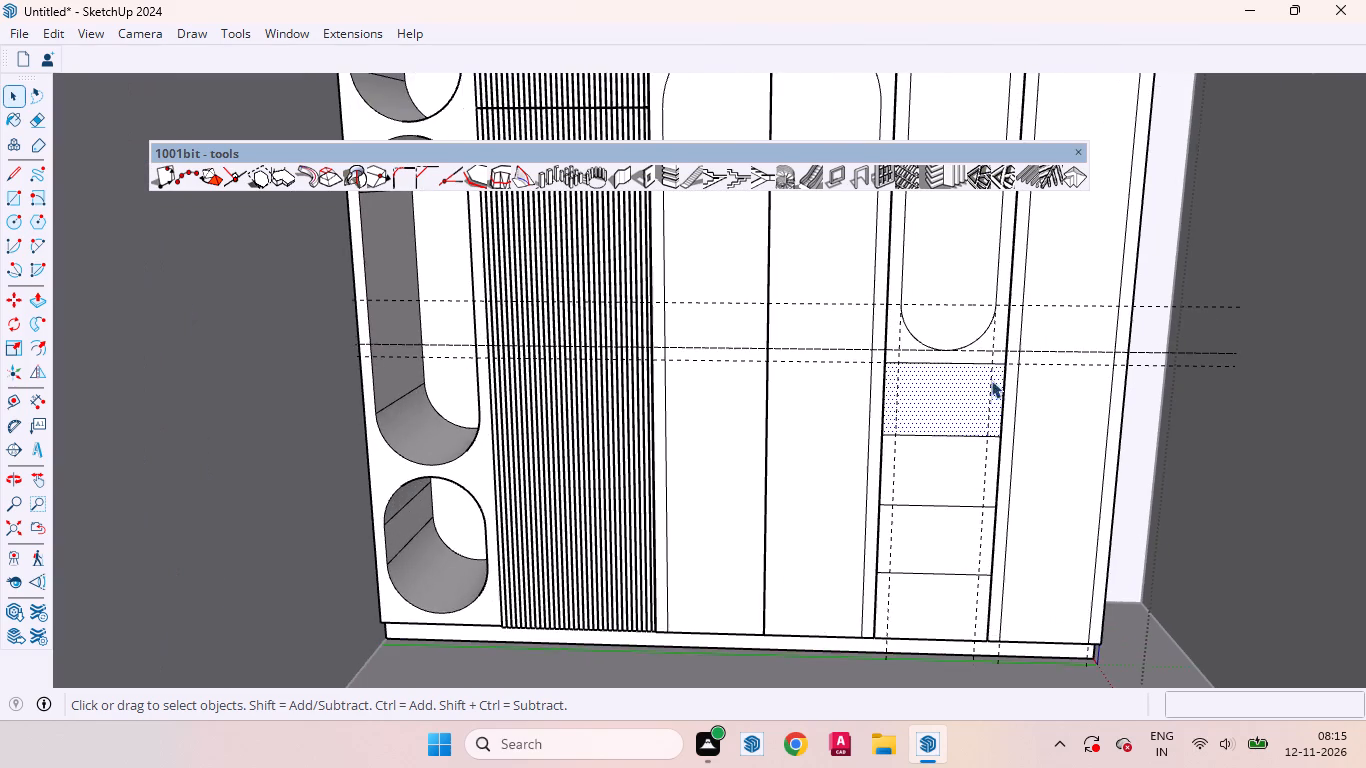
scroll(972, 368, up, 6)
click(926, 363)
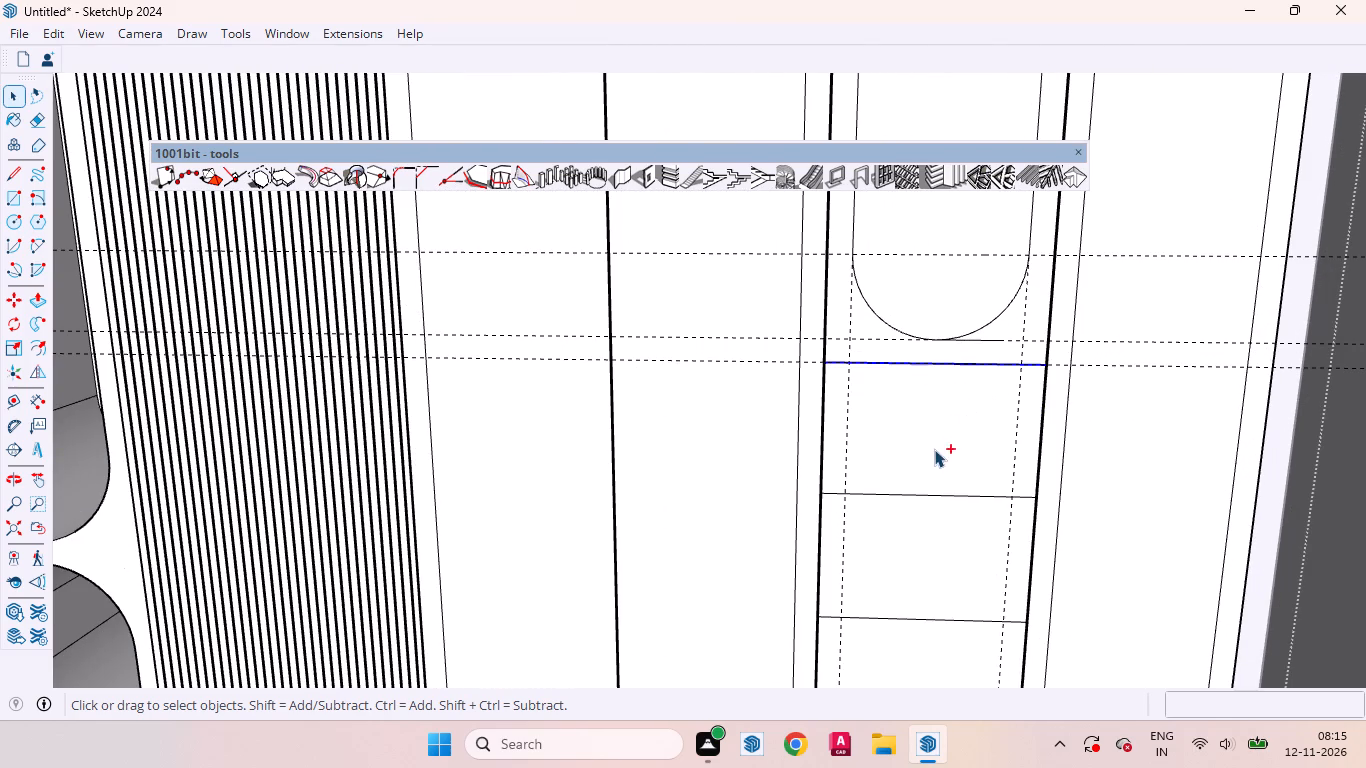
ctrl+scroll(934, 472, up, 4)
ctrl+click(935, 506)
ctrl+scroll(895, 360, down, 4)
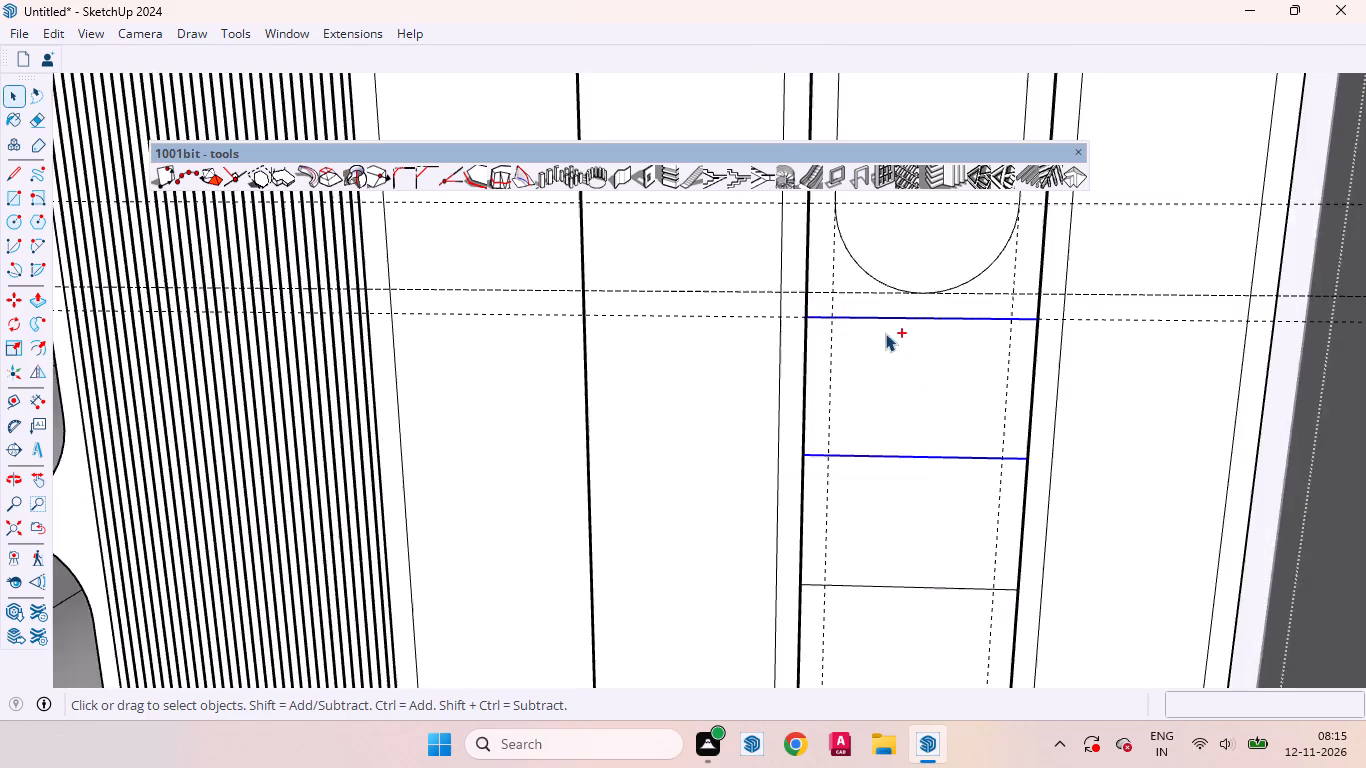
ctrl+scroll(885, 333, down, 4)
ctrl+scroll(910, 549, up, 4)
ctrl+click(904, 487)
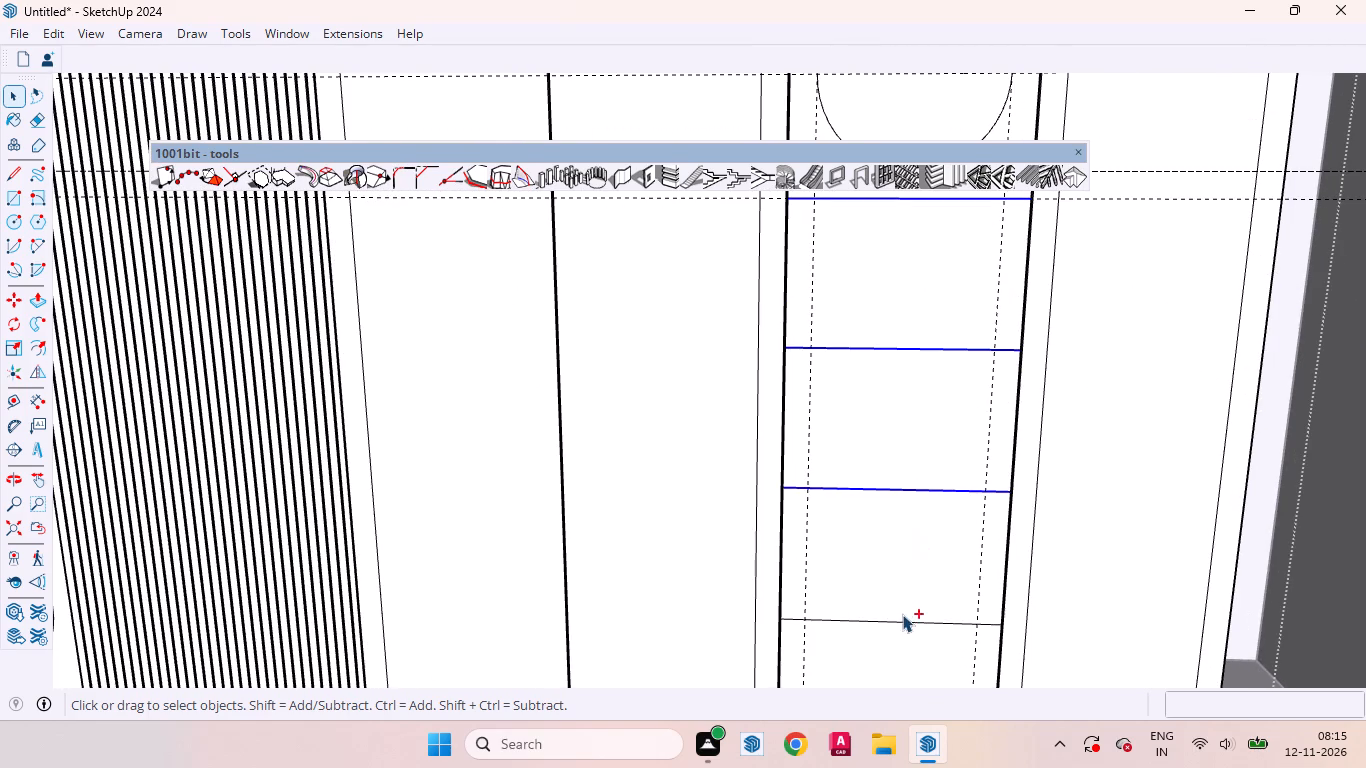
ctrl+click(899, 622)
scroll(858, 396, down, 2)
middle_drag(840, 365, 832, 336)
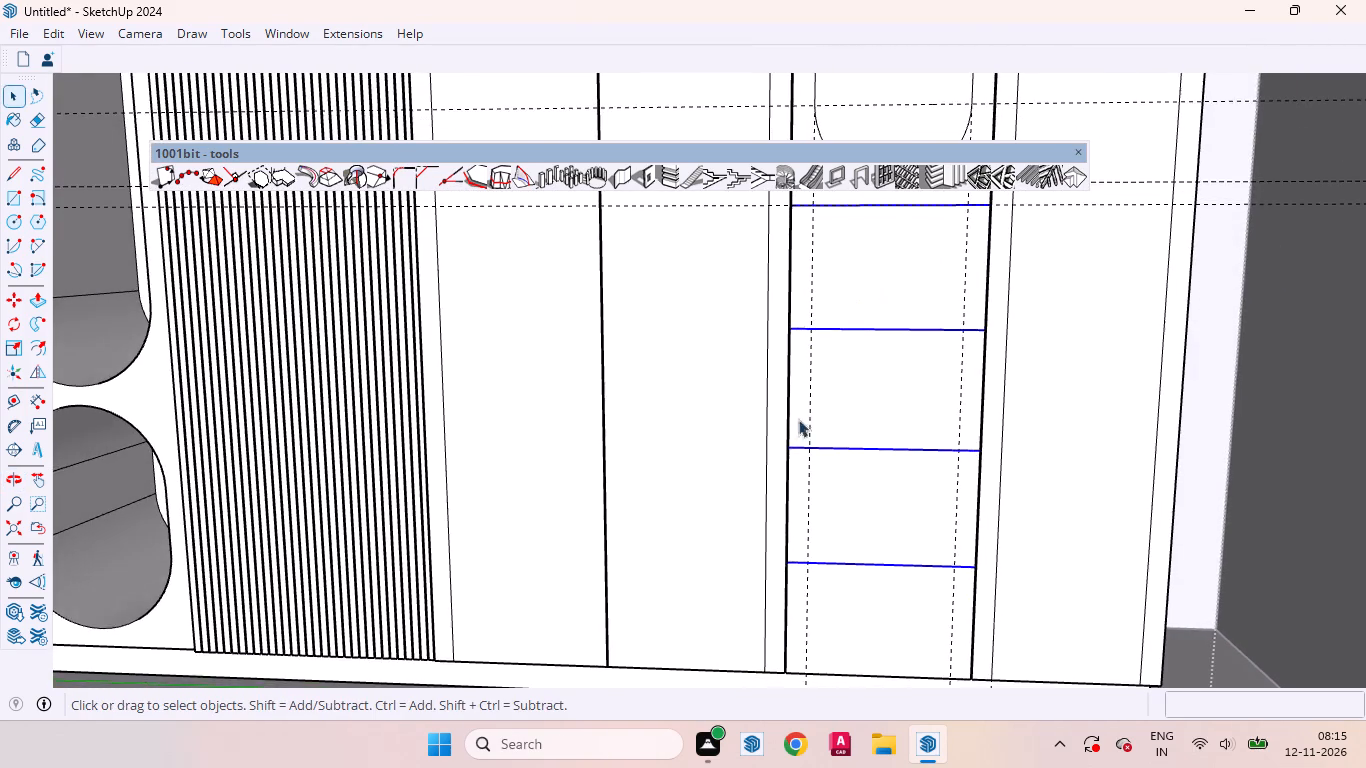
scroll(797, 427, down, 3)
scroll(868, 301, up, 2)
key(m)
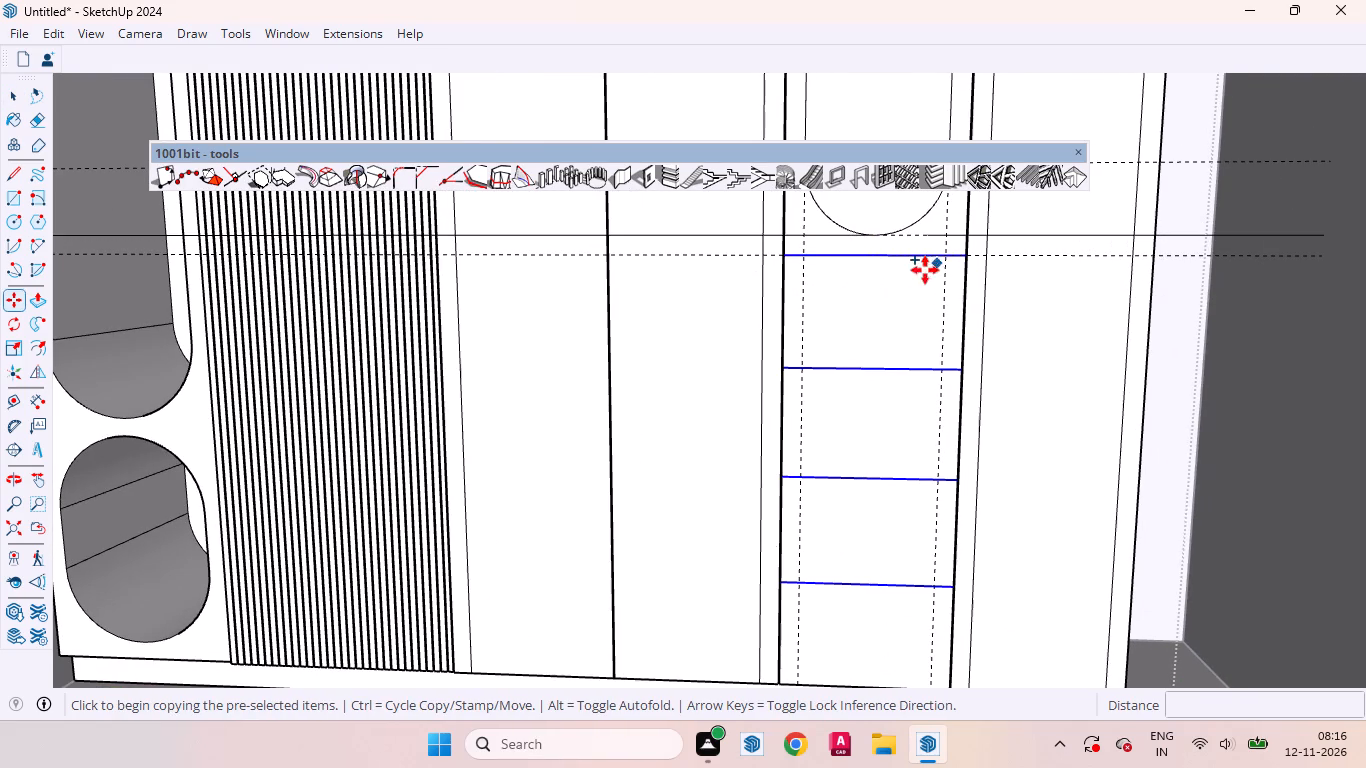
click(882, 275)
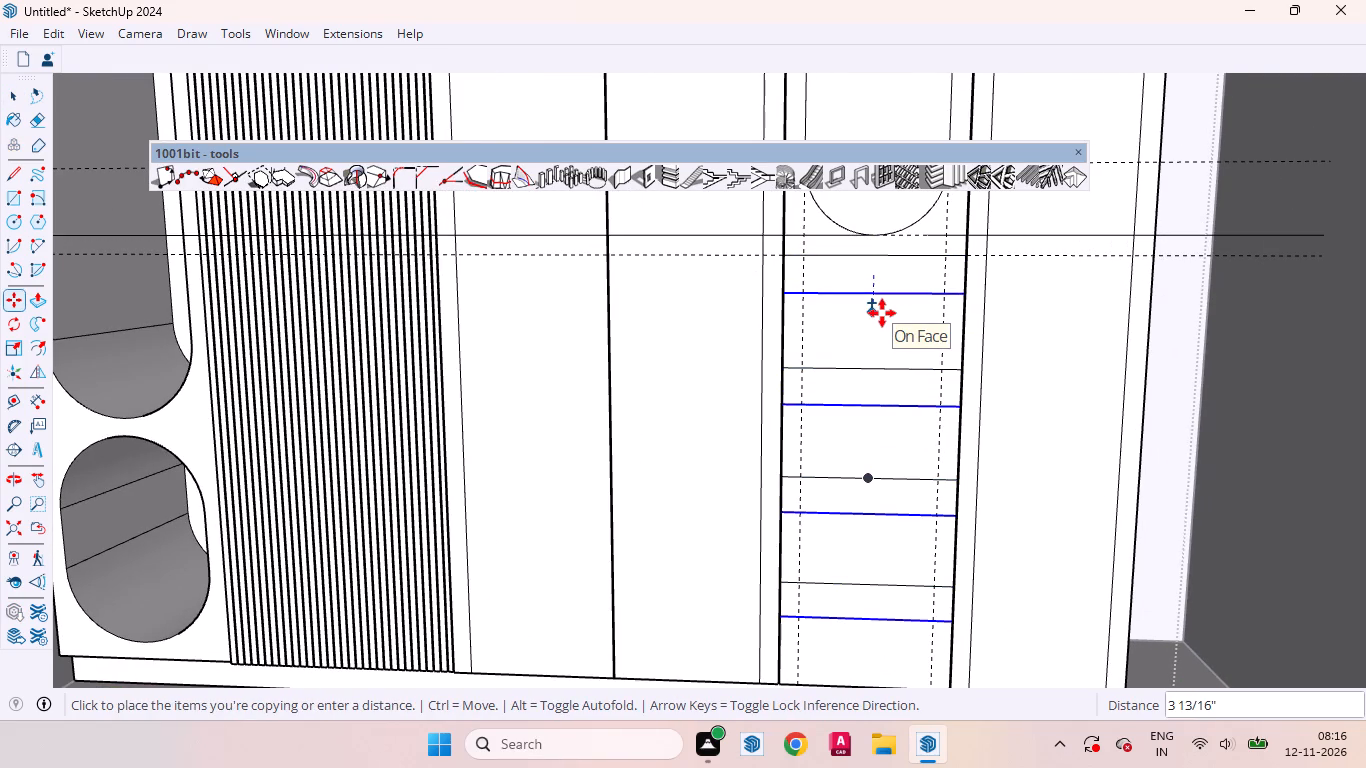
text(3mm)
key(Return)
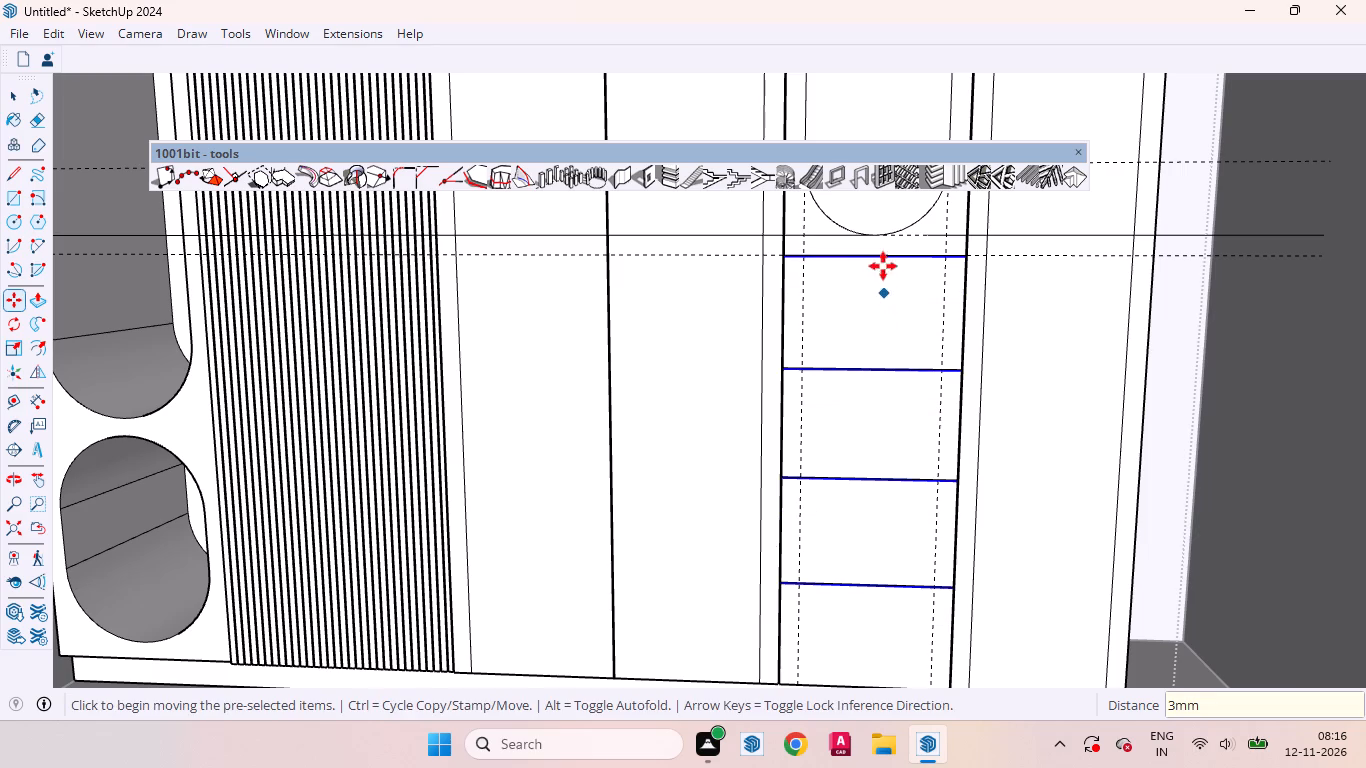
key(space)
Recess the topmost 3 mm strip by repeating the previous Push/Pull distance.
scroll(870, 261, up, 16)
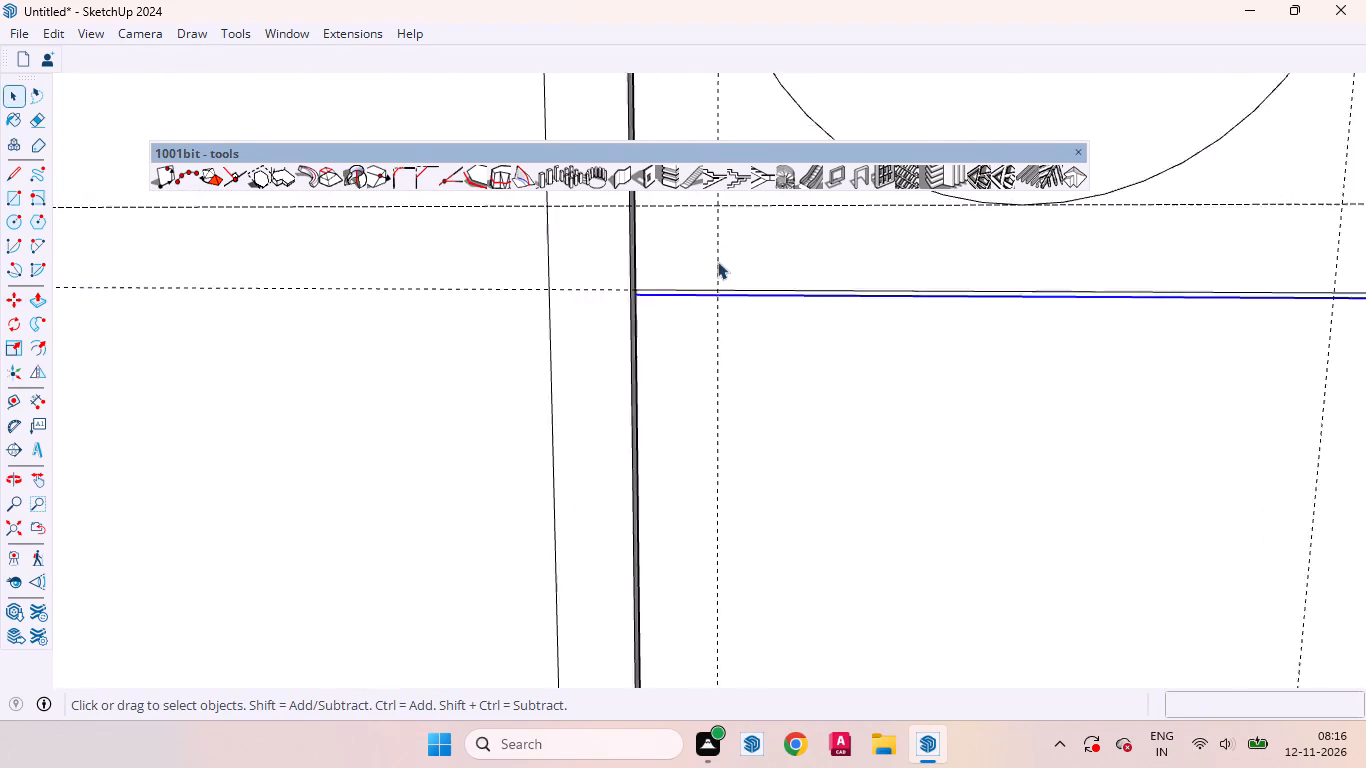
scroll(717, 261, up, 10)
click(660, 326)
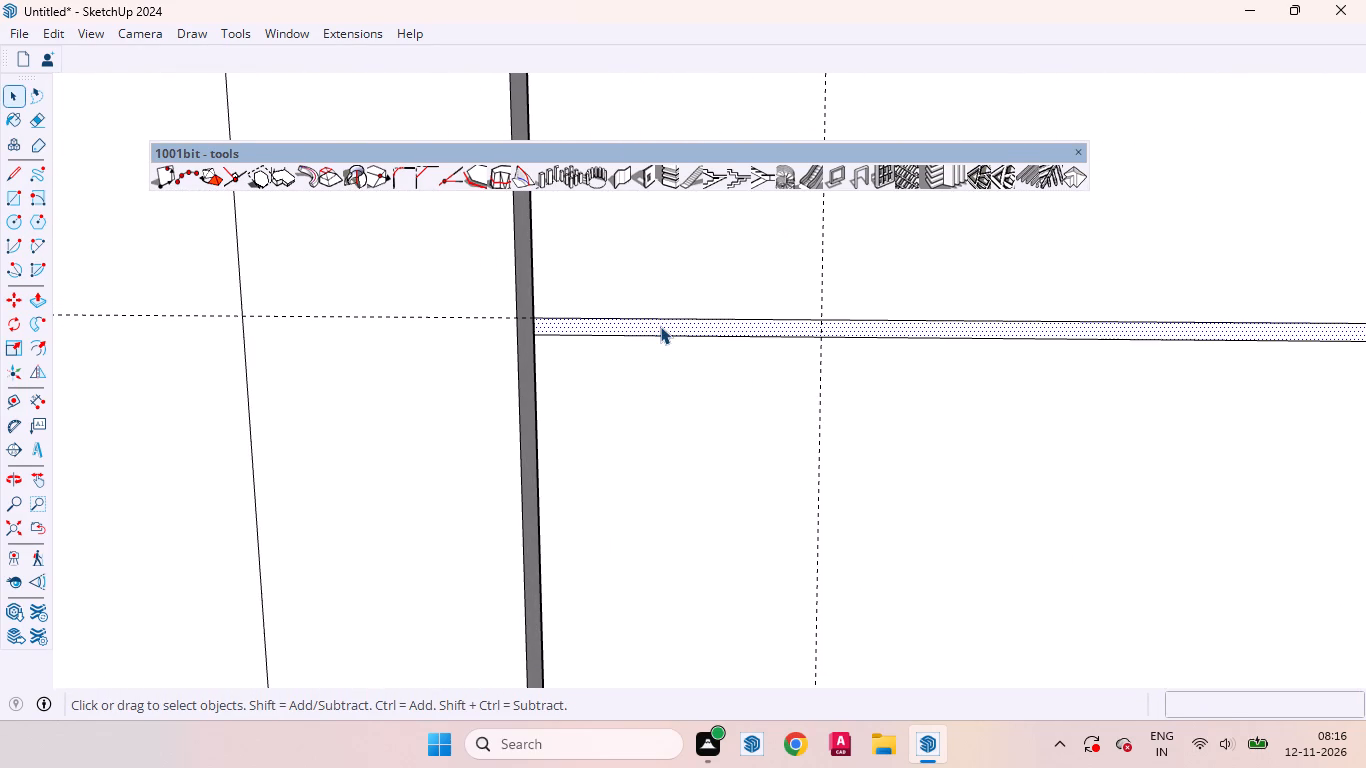
key(p)
click(660, 326)
click(660, 326)
Push the topmost gap's back face about 1/16" deeper, flush with the back of the adjoining vertical door gap.
scroll(678, 337, down, 9)
middle_drag(634, 350, 717, 285)
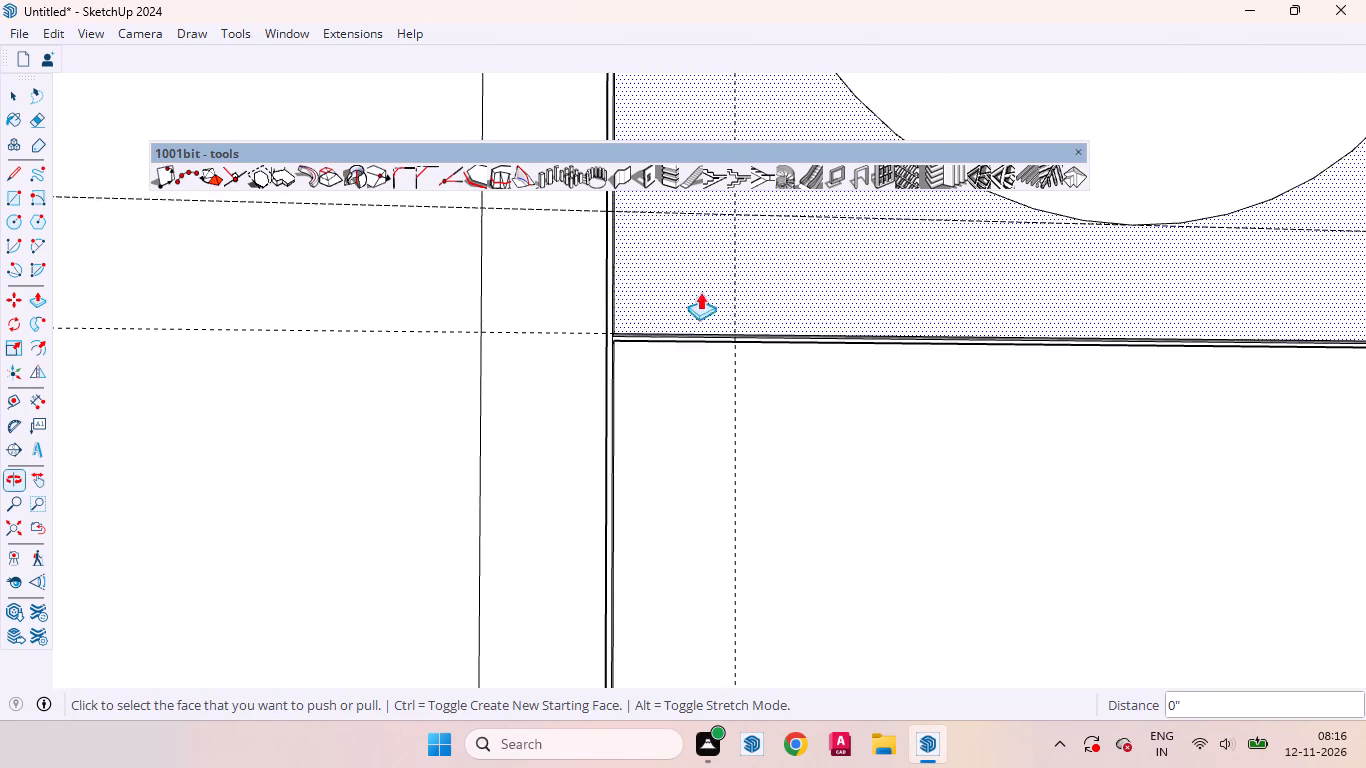
scroll(652, 312, up, 14)
middle_drag(551, 374, 643, 415)
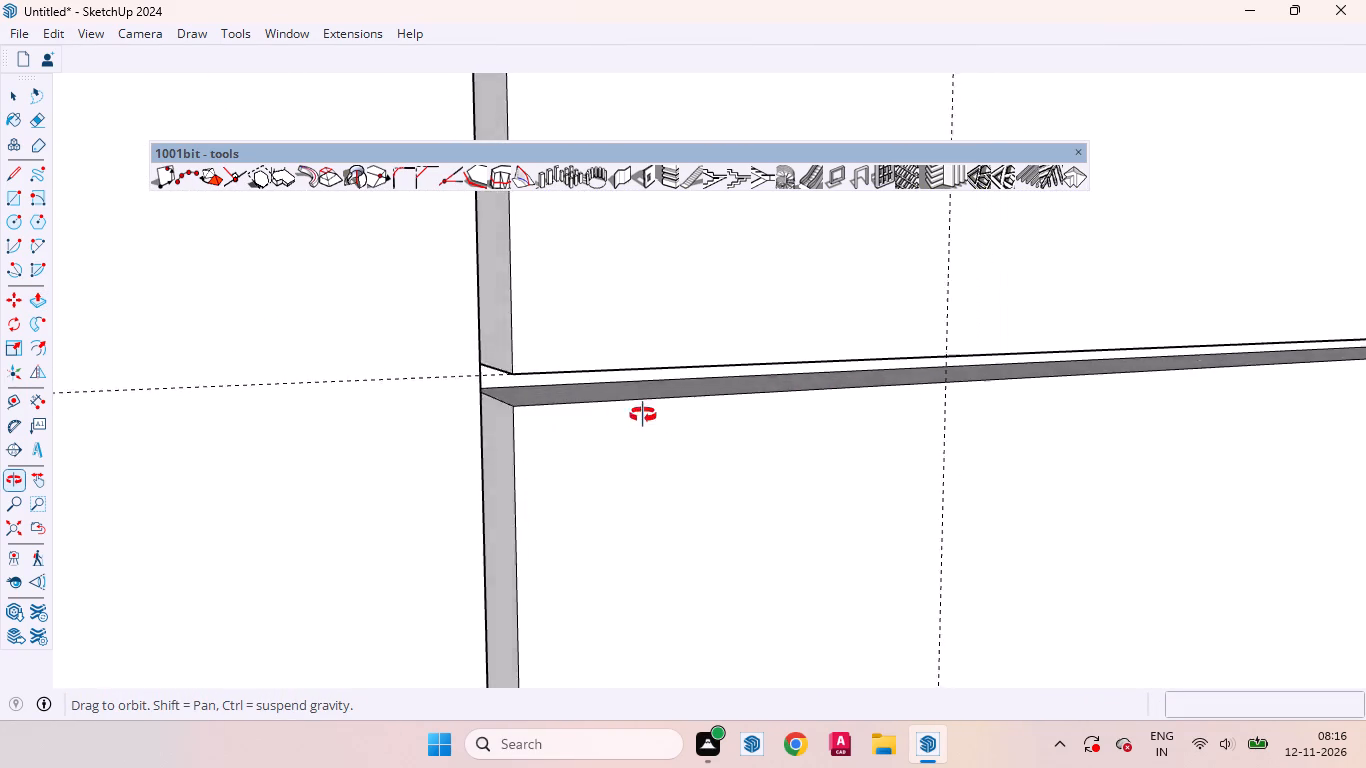
middle_drag(643, 415, 505, 376)
scroll(600, 384, down, 4)
scroll(557, 383, up, 5)
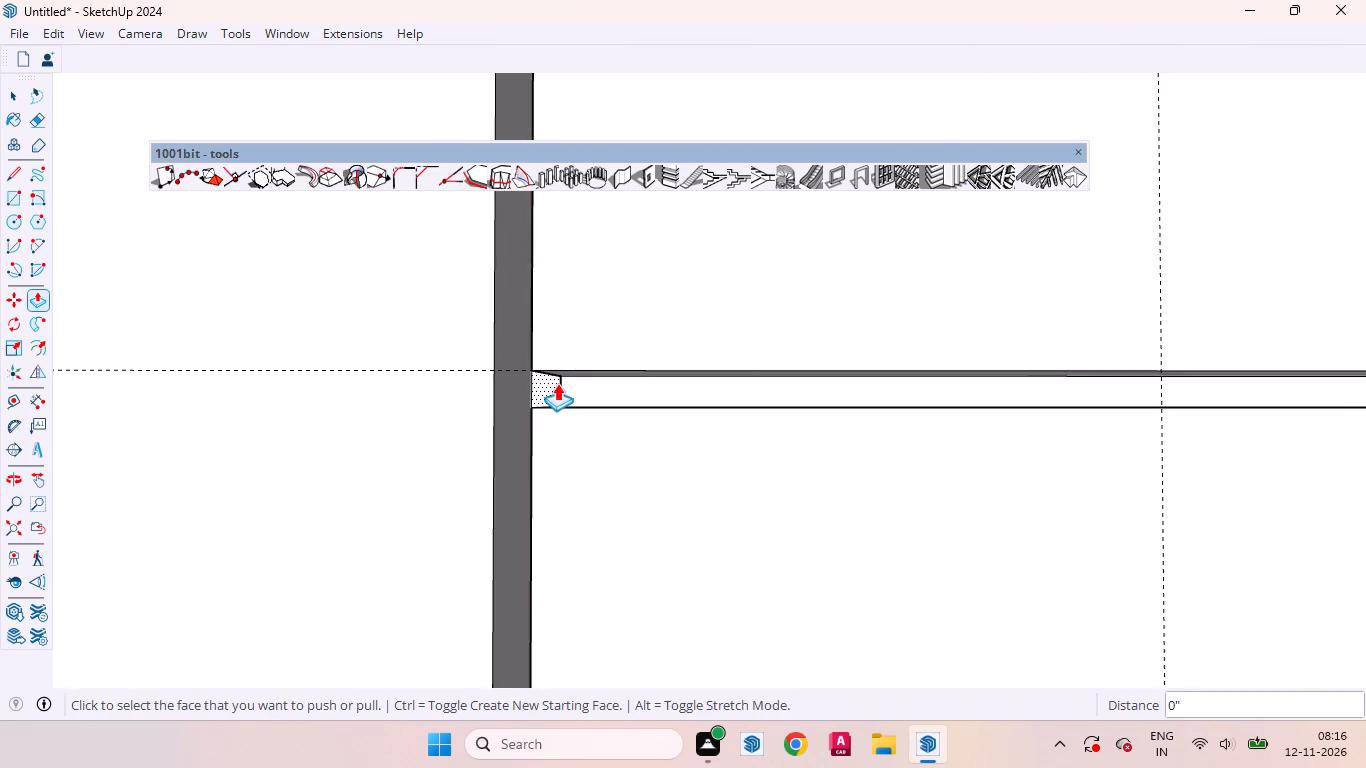
scroll(557, 383, up, 15)
middle_drag(579, 388, 672, 401)
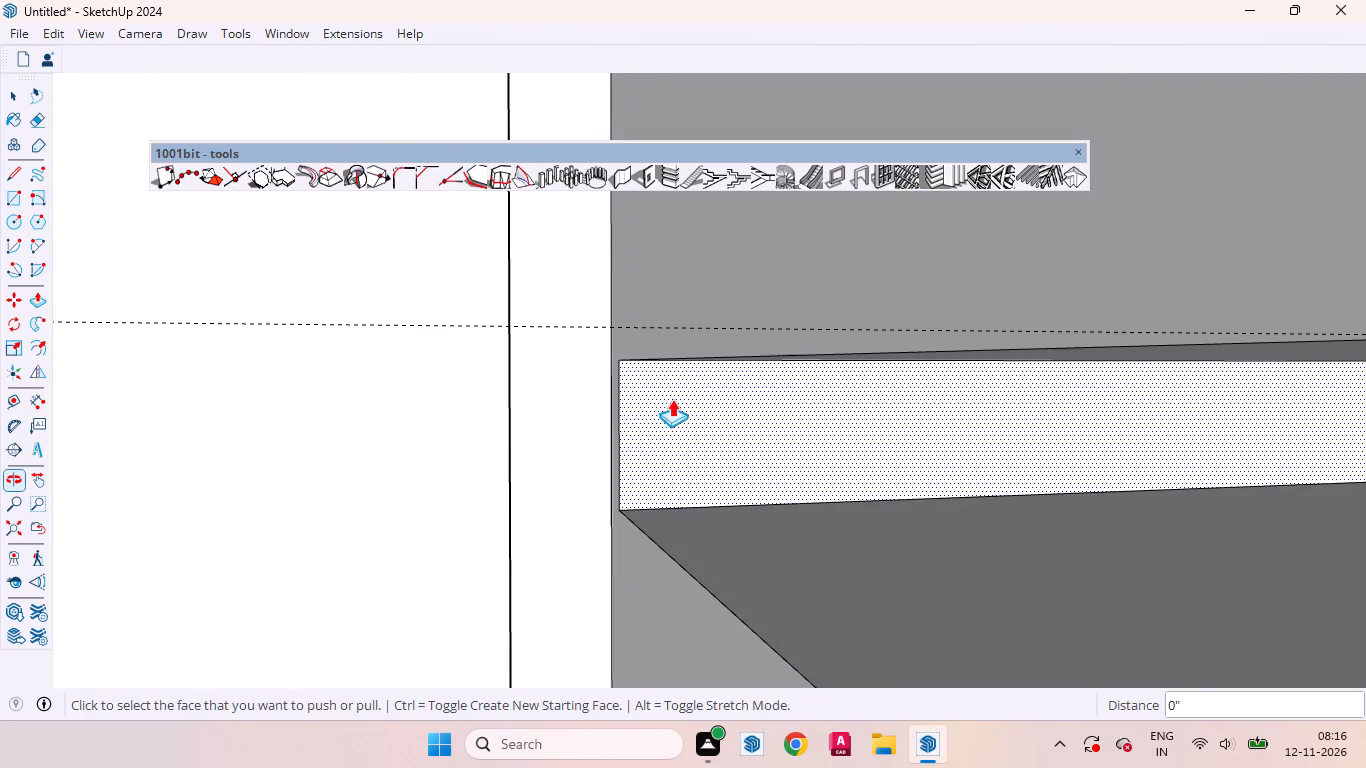
click(664, 420)
click(612, 421)
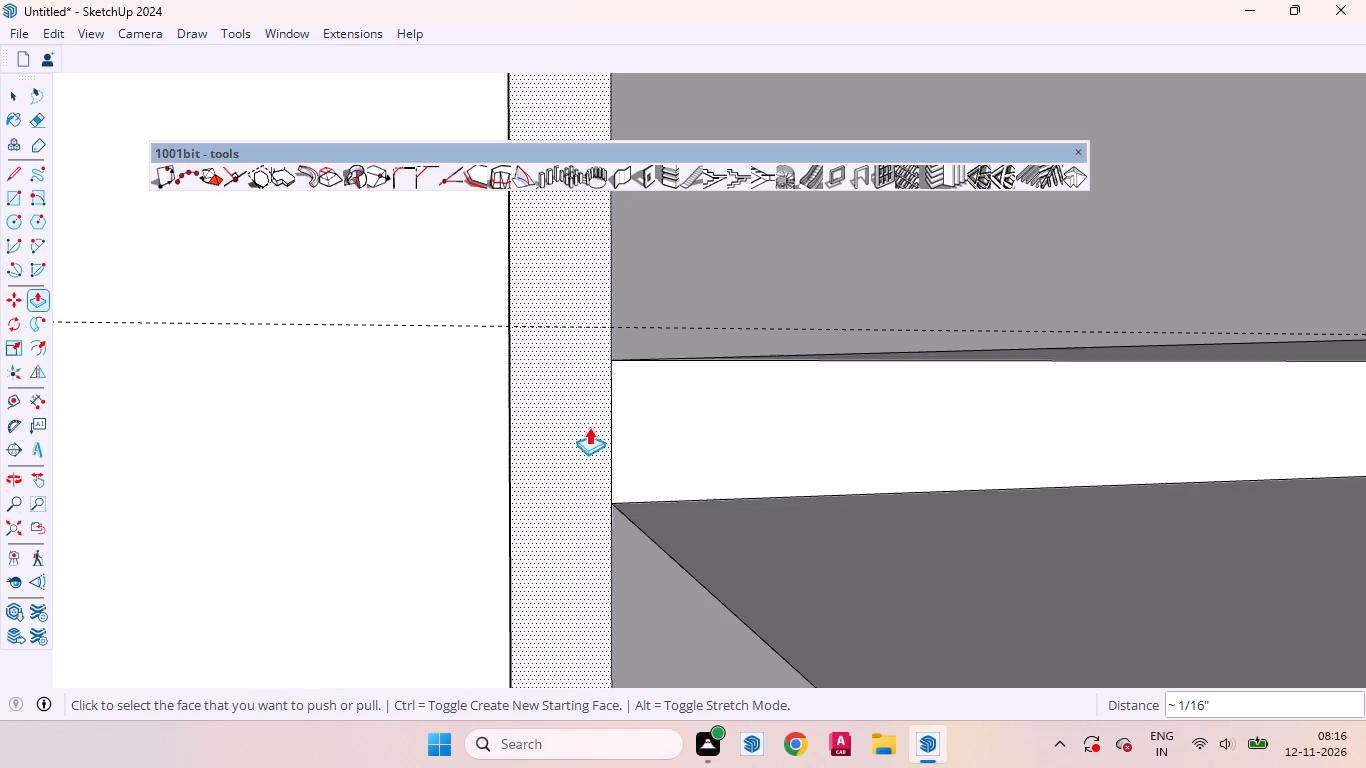
Push the second 3 mm strip from the top inward by 18 mm.
scroll(589, 427, down, 20)
scroll(589, 427, down, 13)
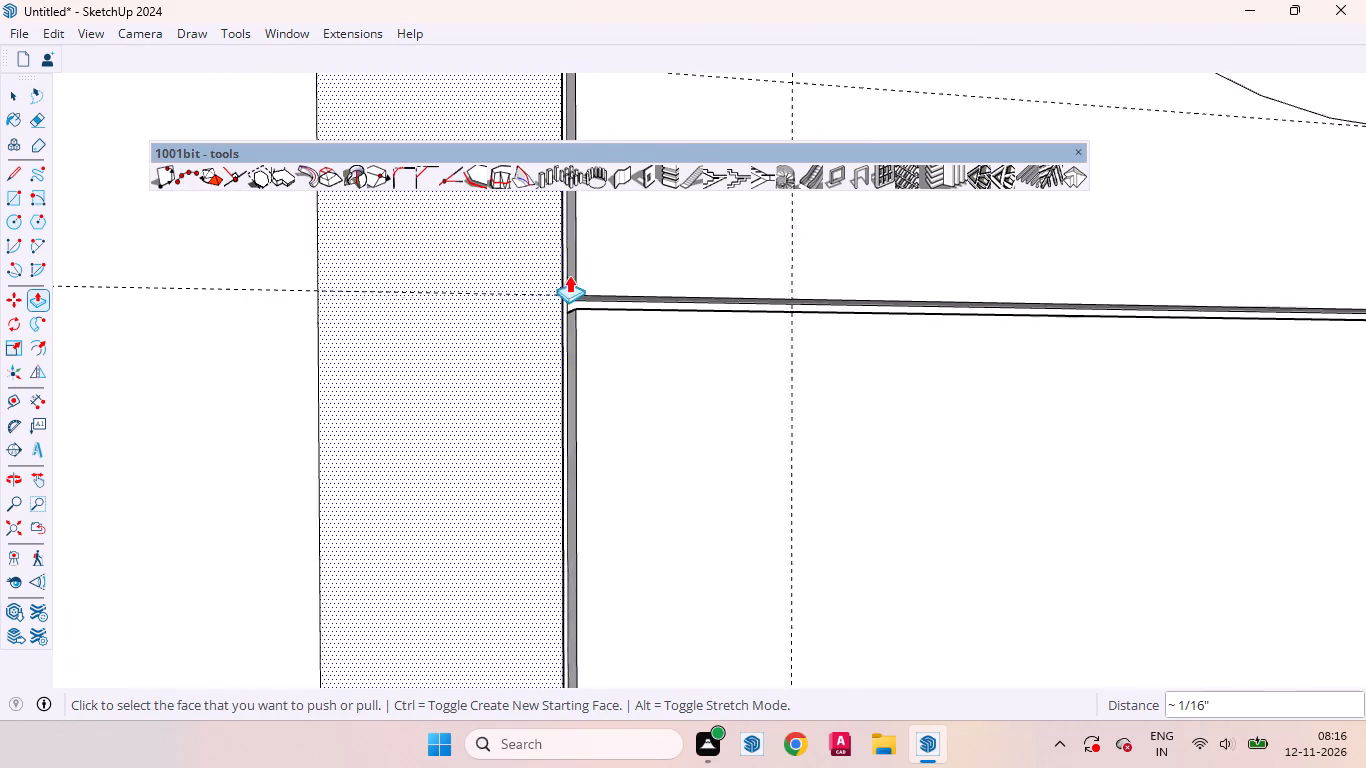
scroll(569, 275, down, 20)
scroll(569, 275, down, 1)
scroll(584, 448, up, 11)
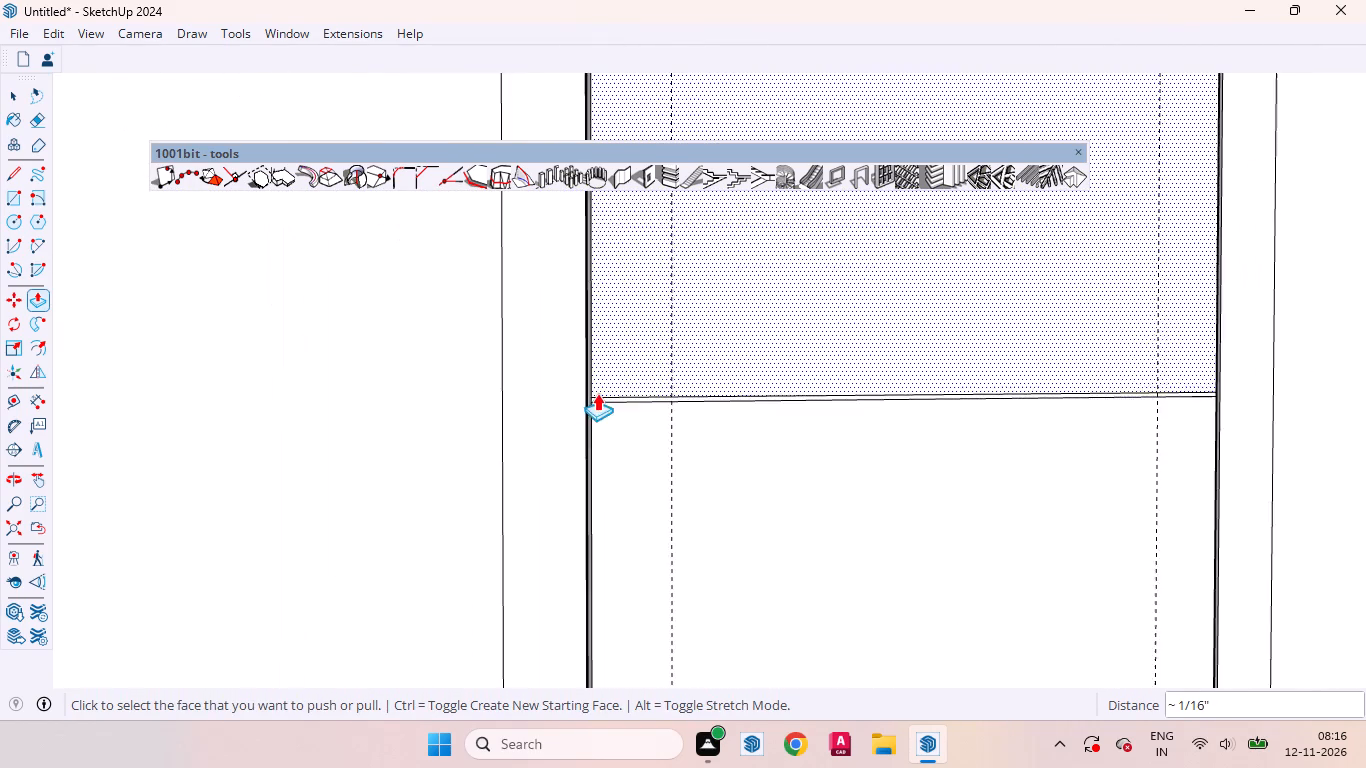
scroll(597, 393, up, 17)
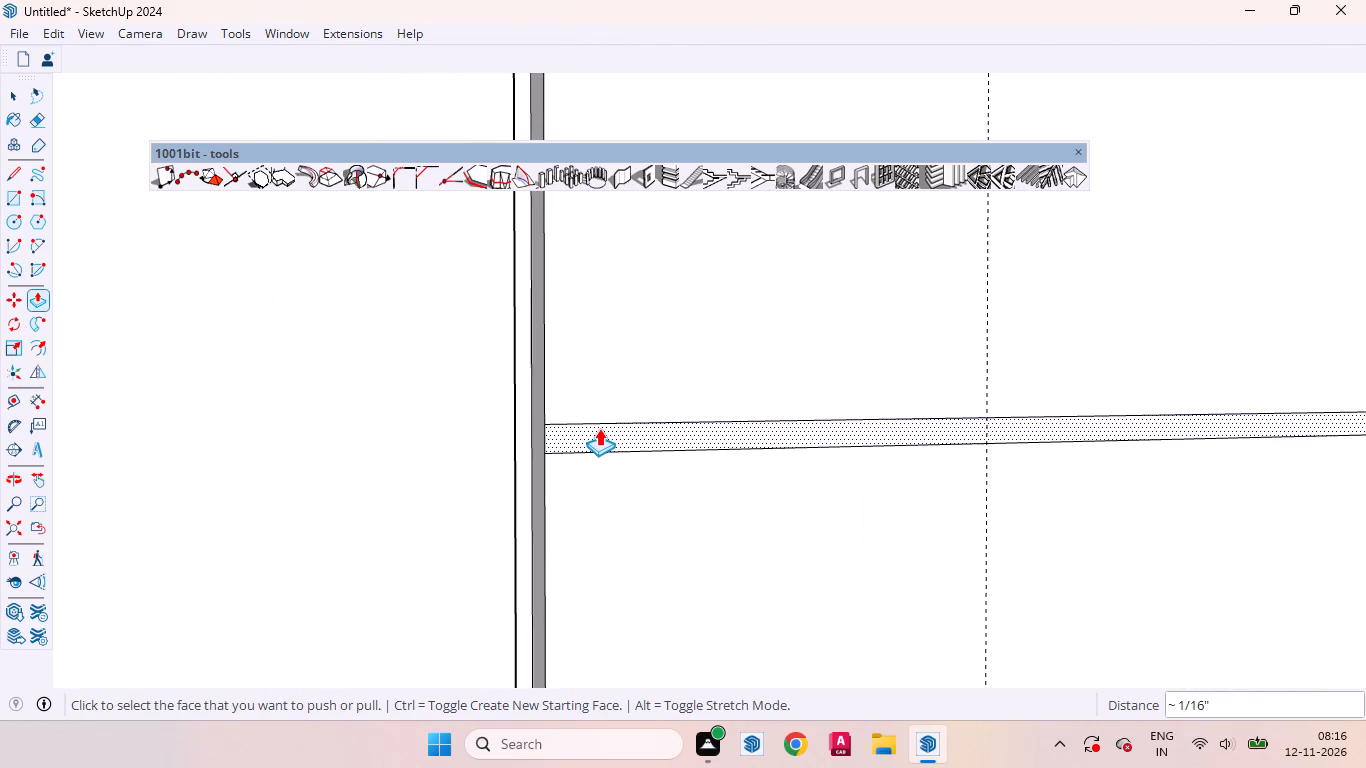
click(599, 428)
text(18mm)
key(Return)
Recess the third 3 mm strip by repeating the 18 mm Push/Pull.
scroll(570, 443, down, 11)
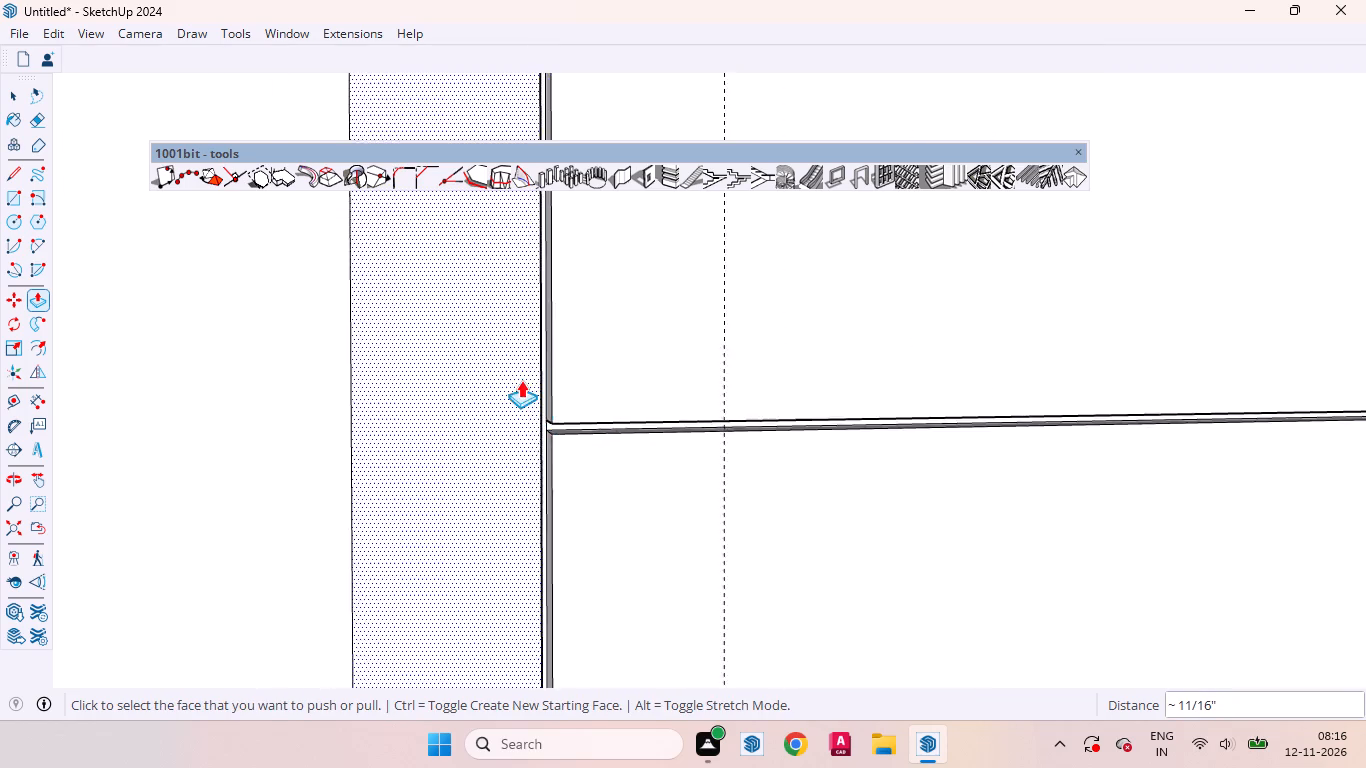
scroll(521, 380, down, 18)
scroll(549, 469, up, 8)
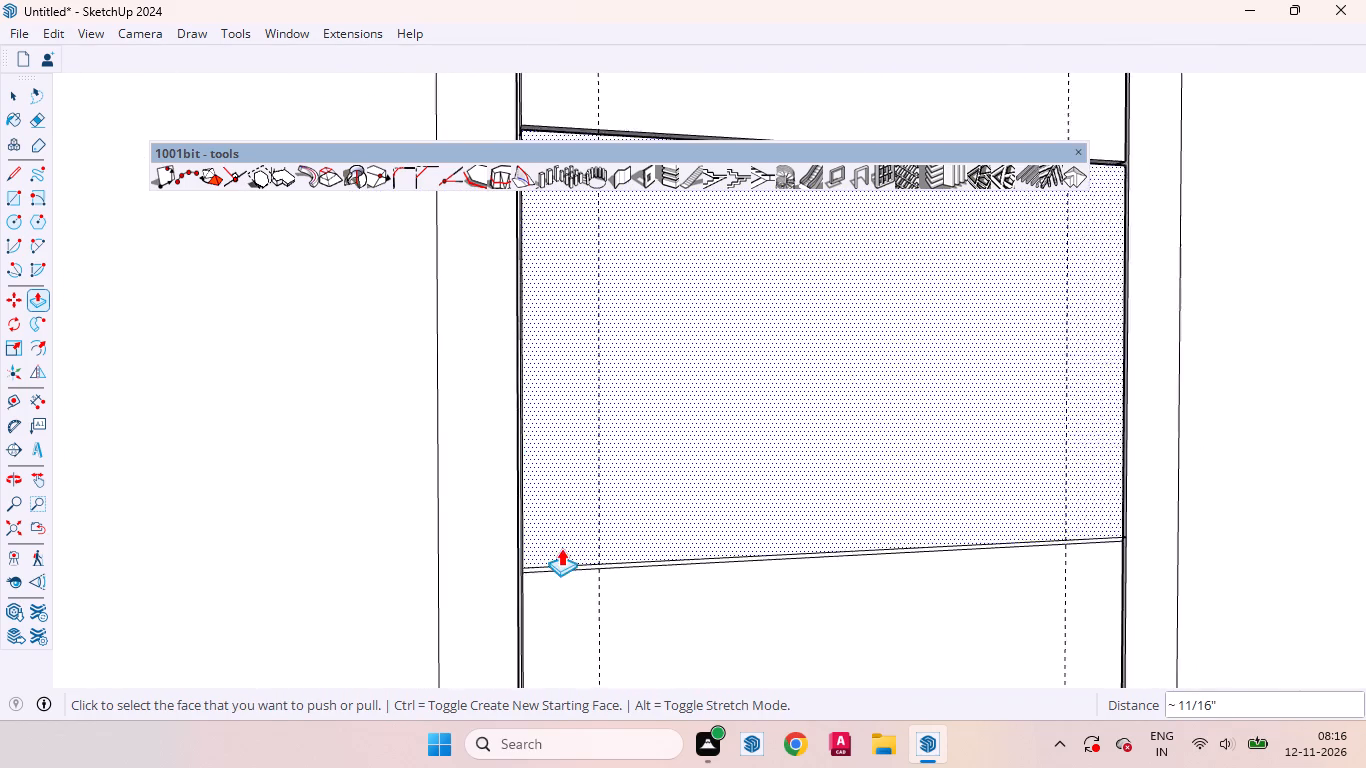
scroll(561, 548, up, 17)
double_click(507, 573)
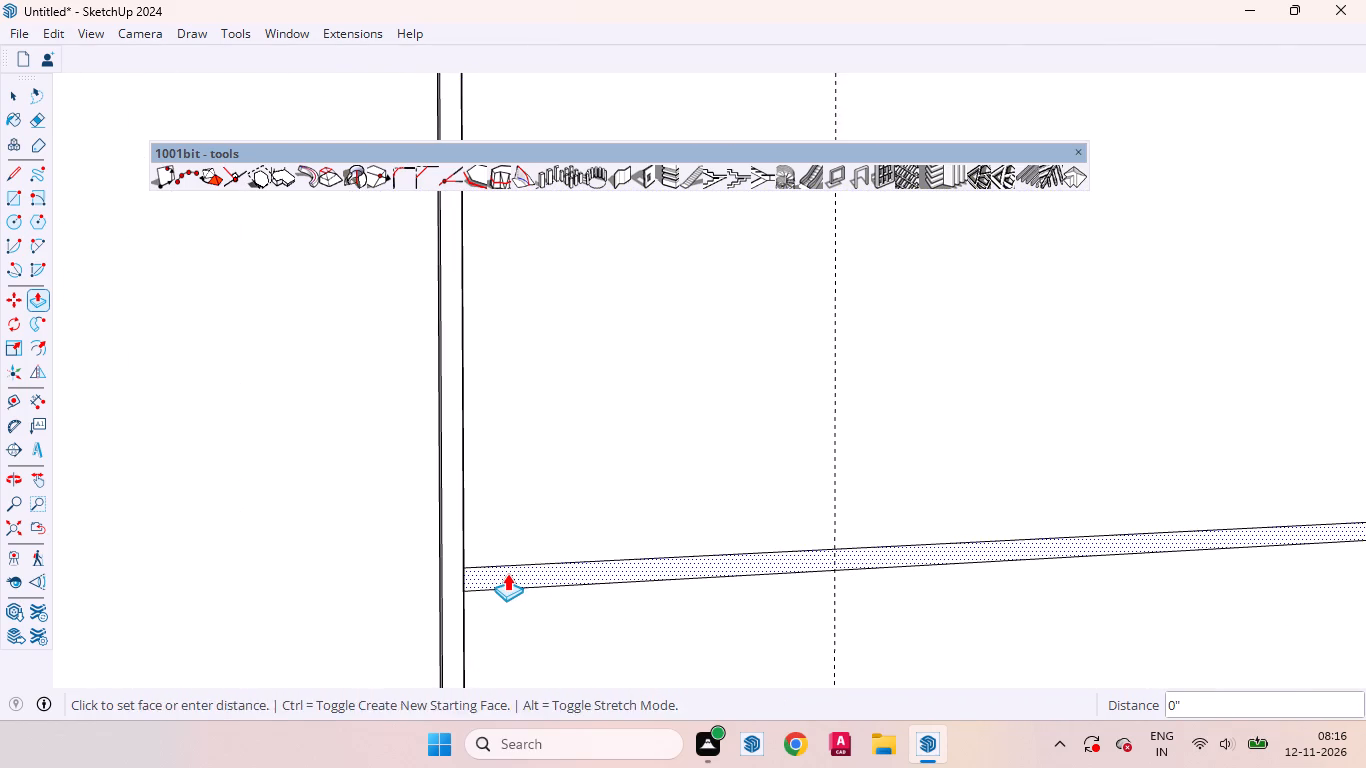
scroll(485, 446, down, 9)
scroll(481, 464, up, 11)
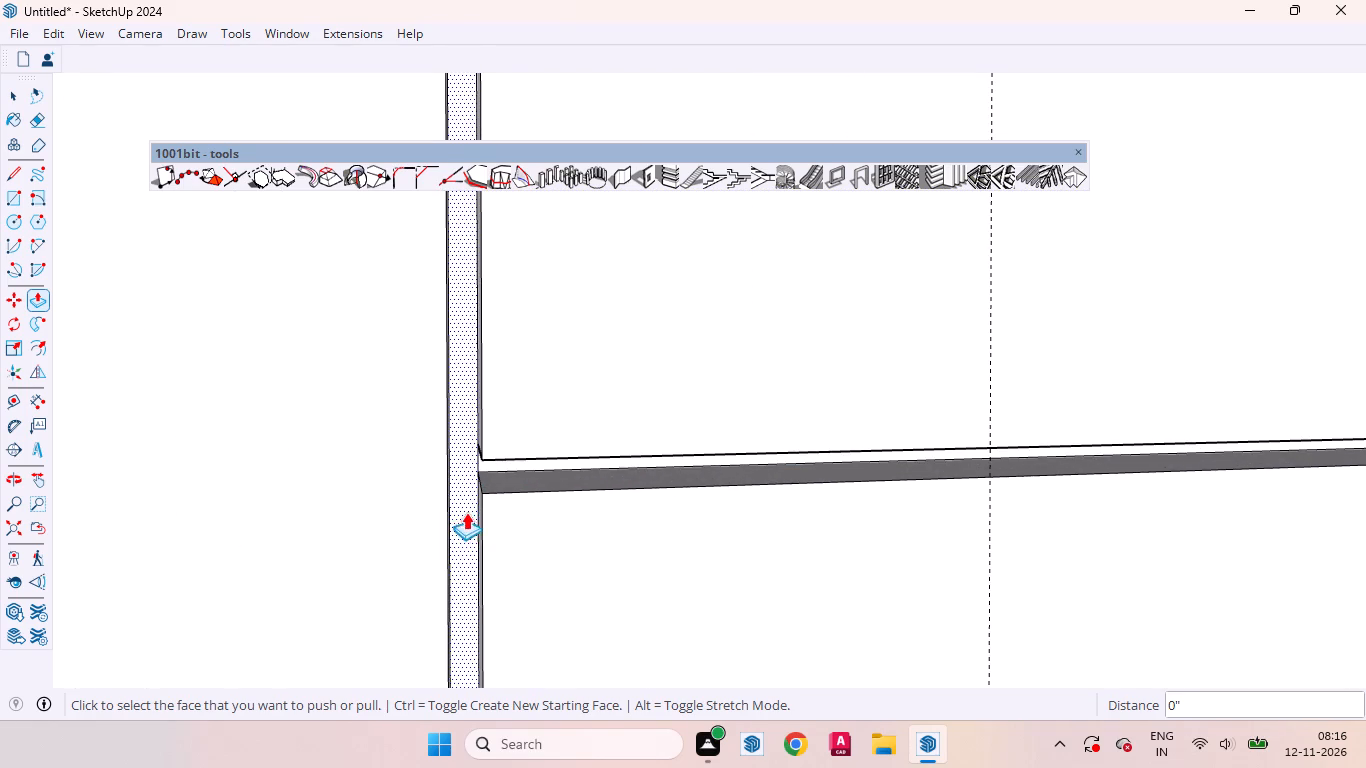
key(space)
middle_drag(480, 493, 536, 507)
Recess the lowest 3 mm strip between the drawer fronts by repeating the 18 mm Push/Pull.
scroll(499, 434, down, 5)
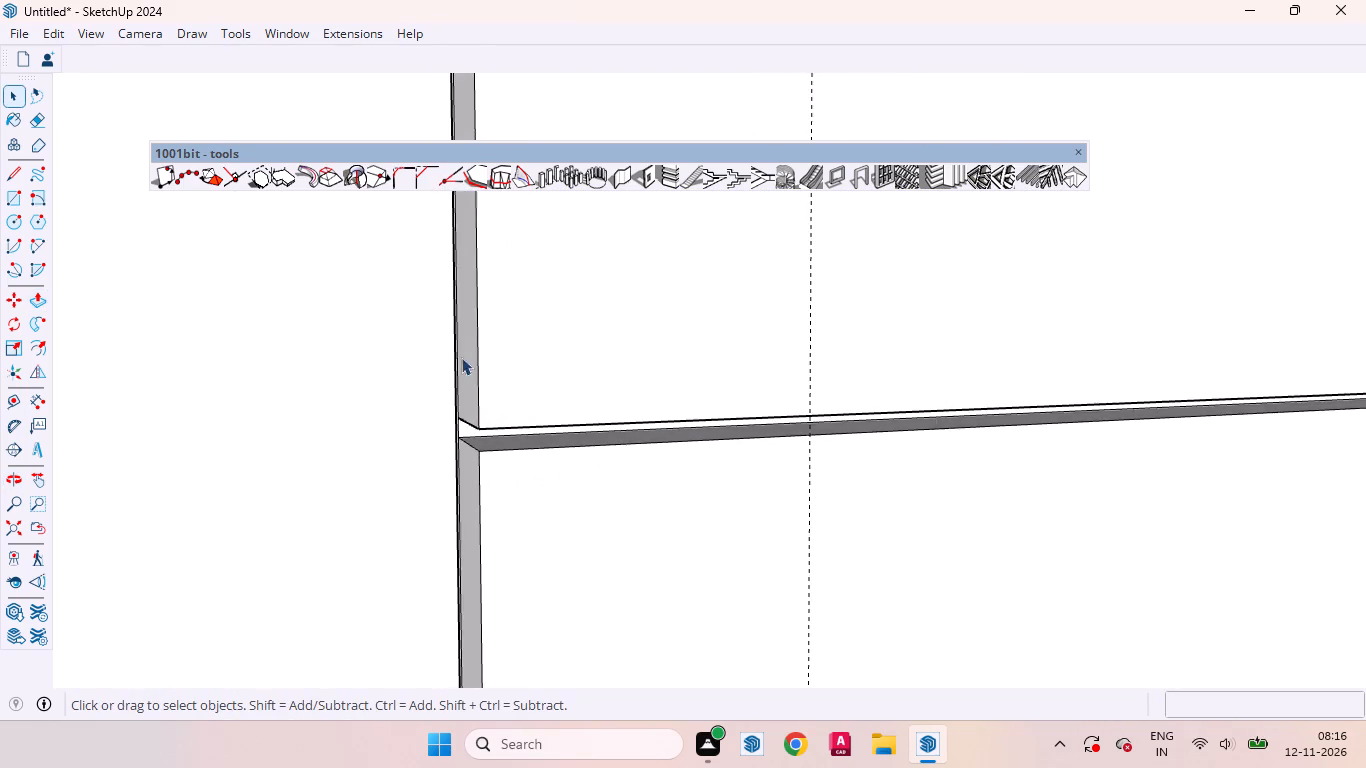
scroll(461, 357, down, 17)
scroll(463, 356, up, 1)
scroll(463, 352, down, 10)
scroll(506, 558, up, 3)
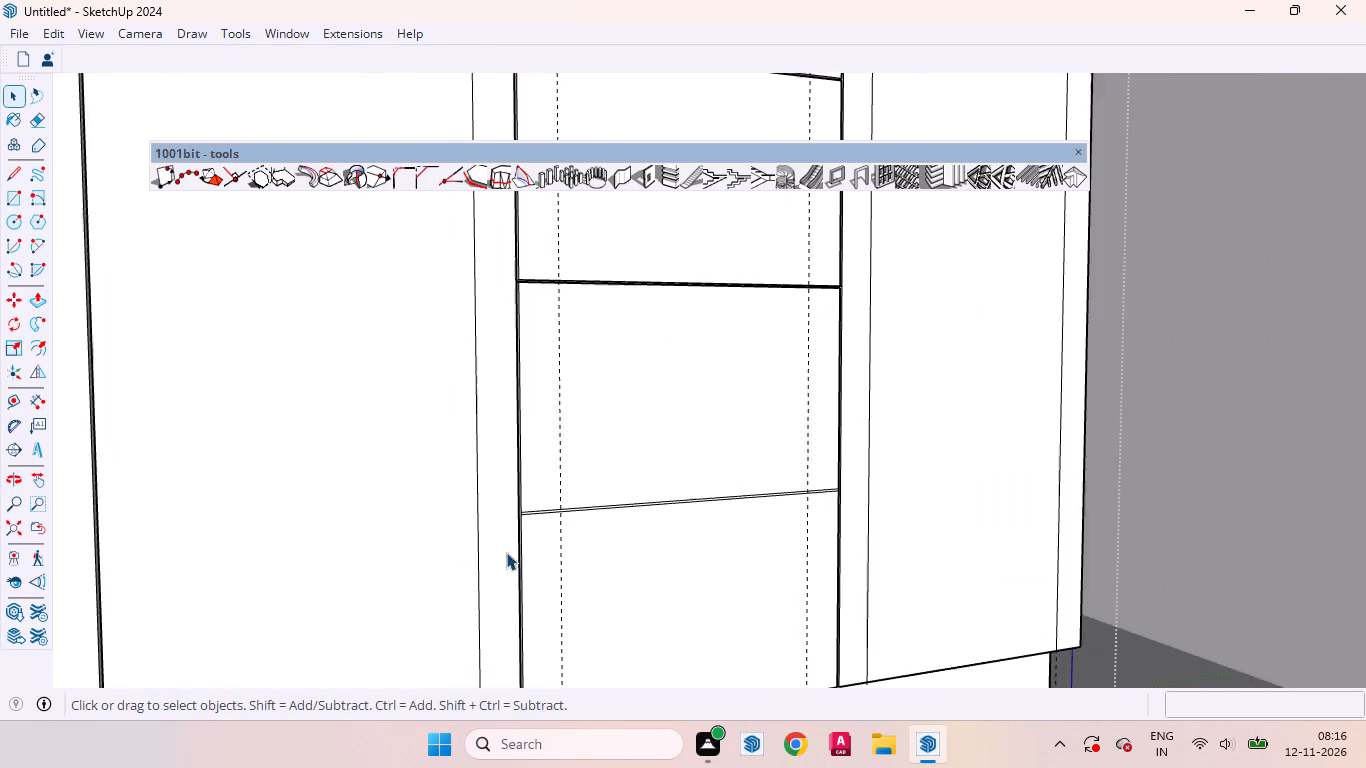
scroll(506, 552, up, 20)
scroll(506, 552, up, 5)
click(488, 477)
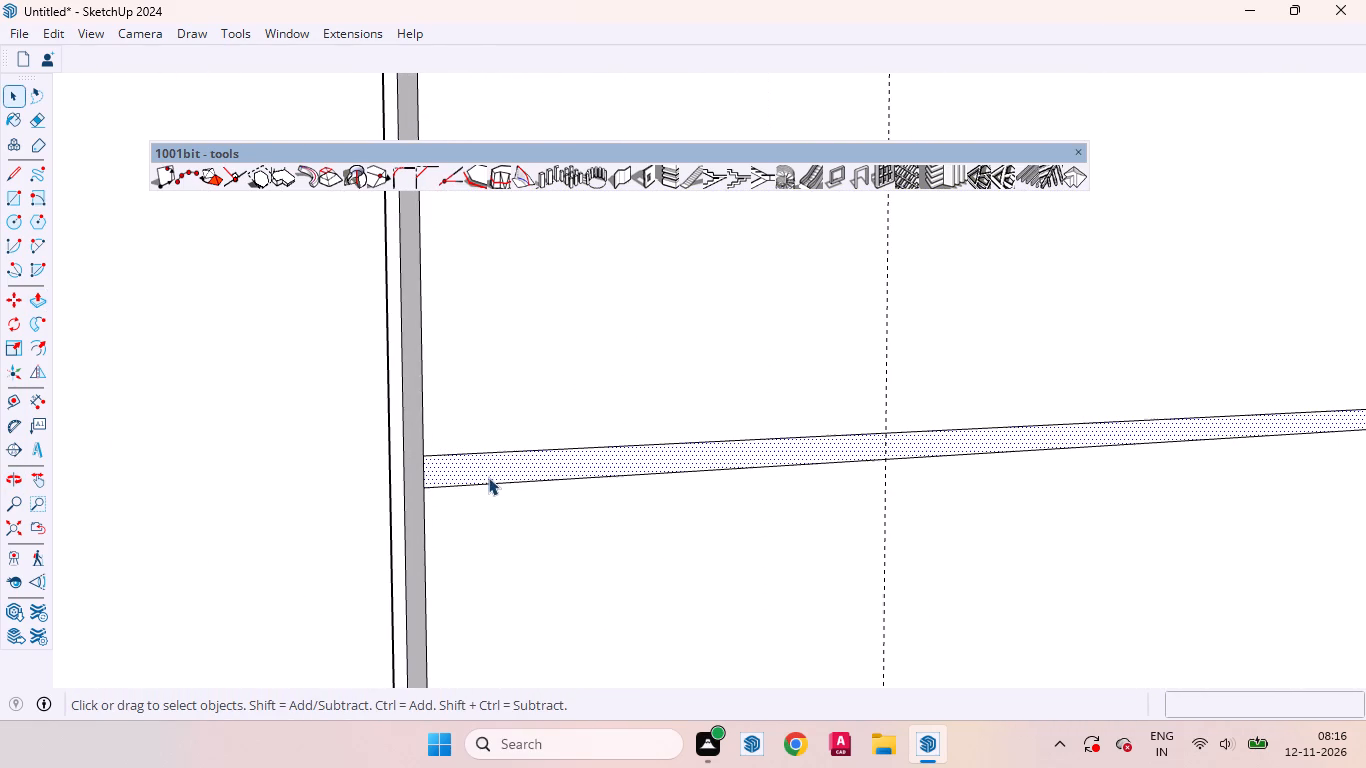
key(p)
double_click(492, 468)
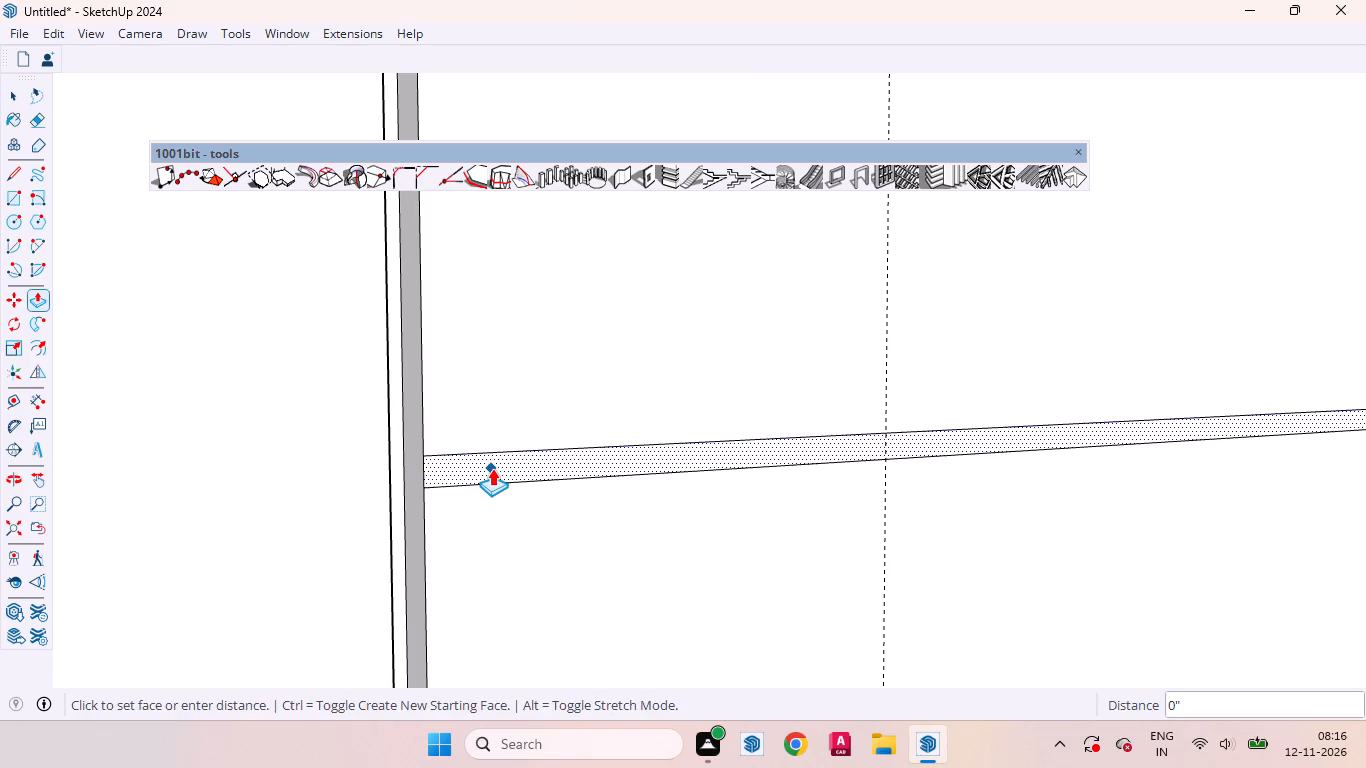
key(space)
Examine the whole wardrobe front, comparing the drawer stack with the round-ended panel above it.
scroll(460, 506, down, 20)
scroll(460, 506, down, 4)
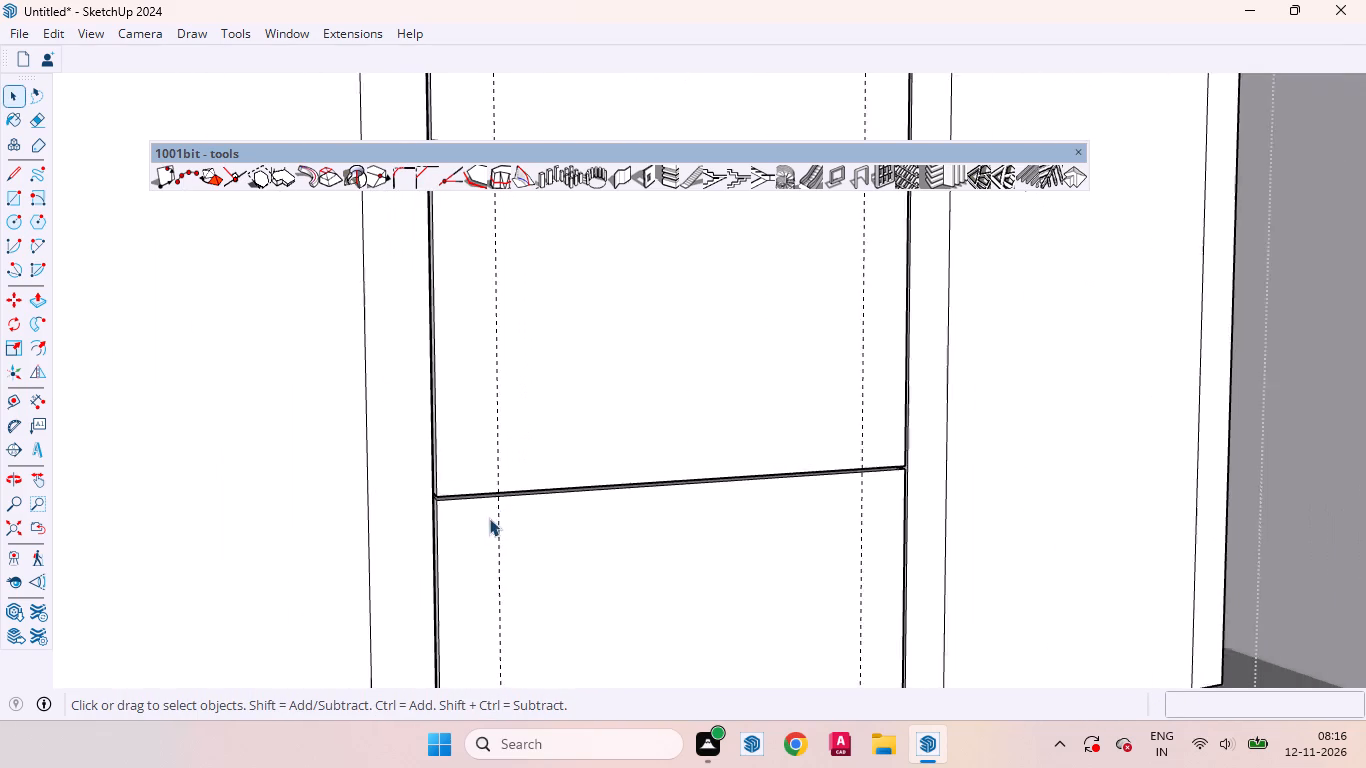
scroll(489, 518, down, 14)
middle_drag(762, 506, 616, 507)
scroll(772, 558, down, 6)
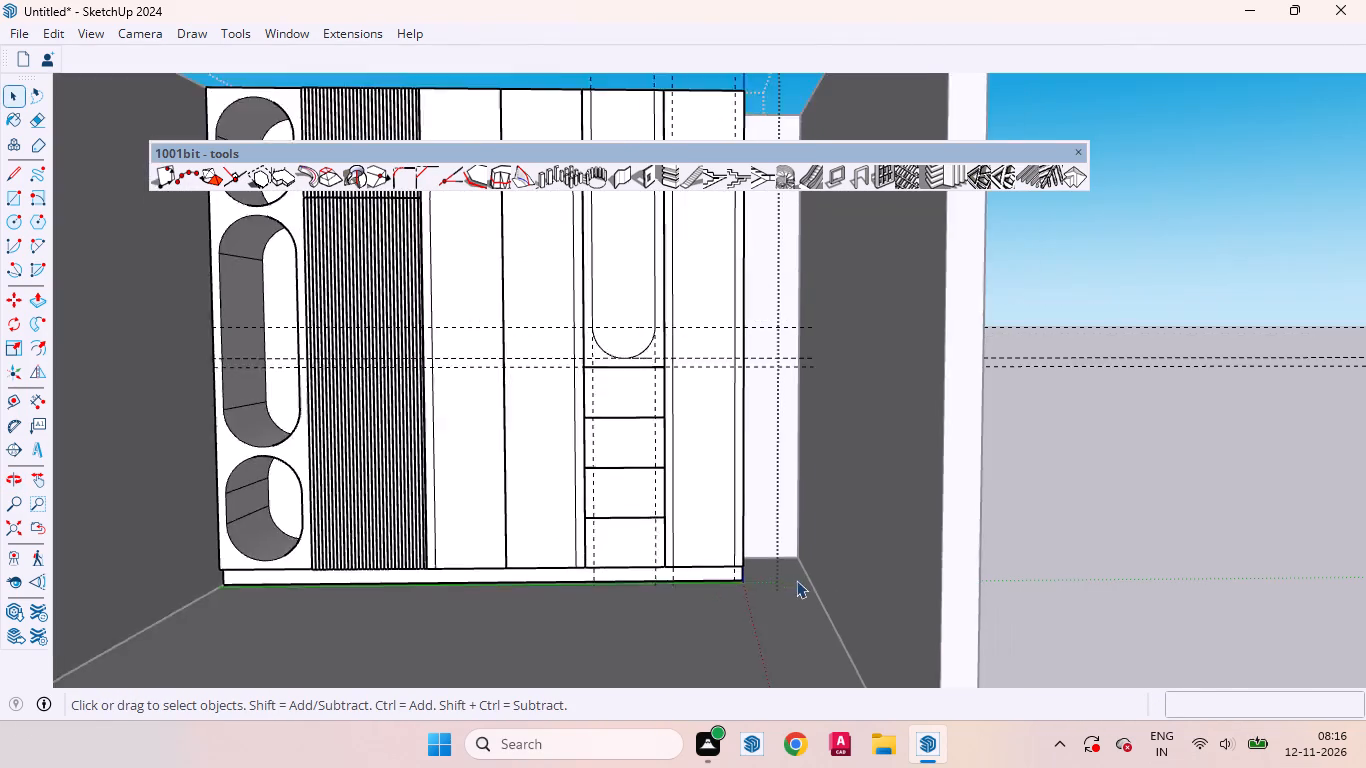
scroll(796, 580, down, 3)
scroll(671, 430, up, 4)
middle_drag(678, 445, 634, 416)
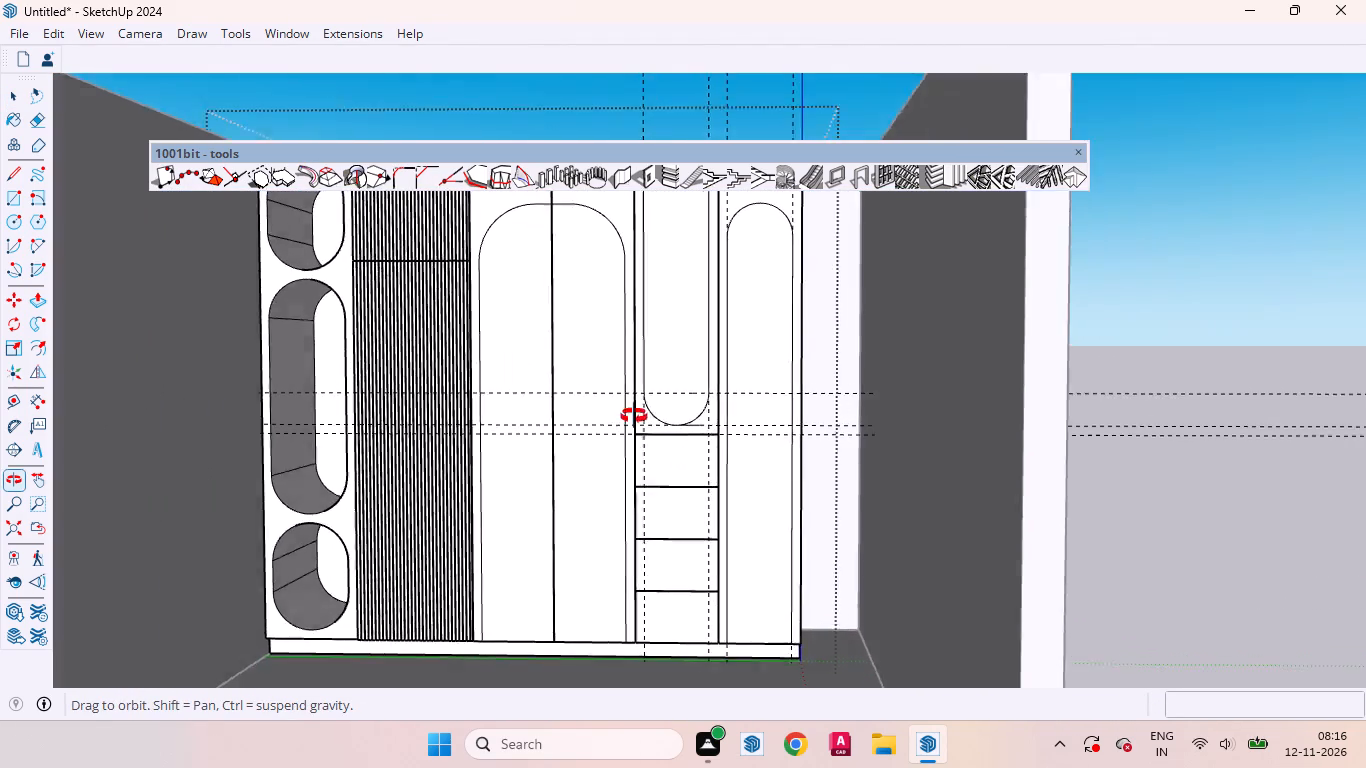
middle_drag(634, 416, 714, 490)
scroll(646, 599, down, 8)
click(623, 441)
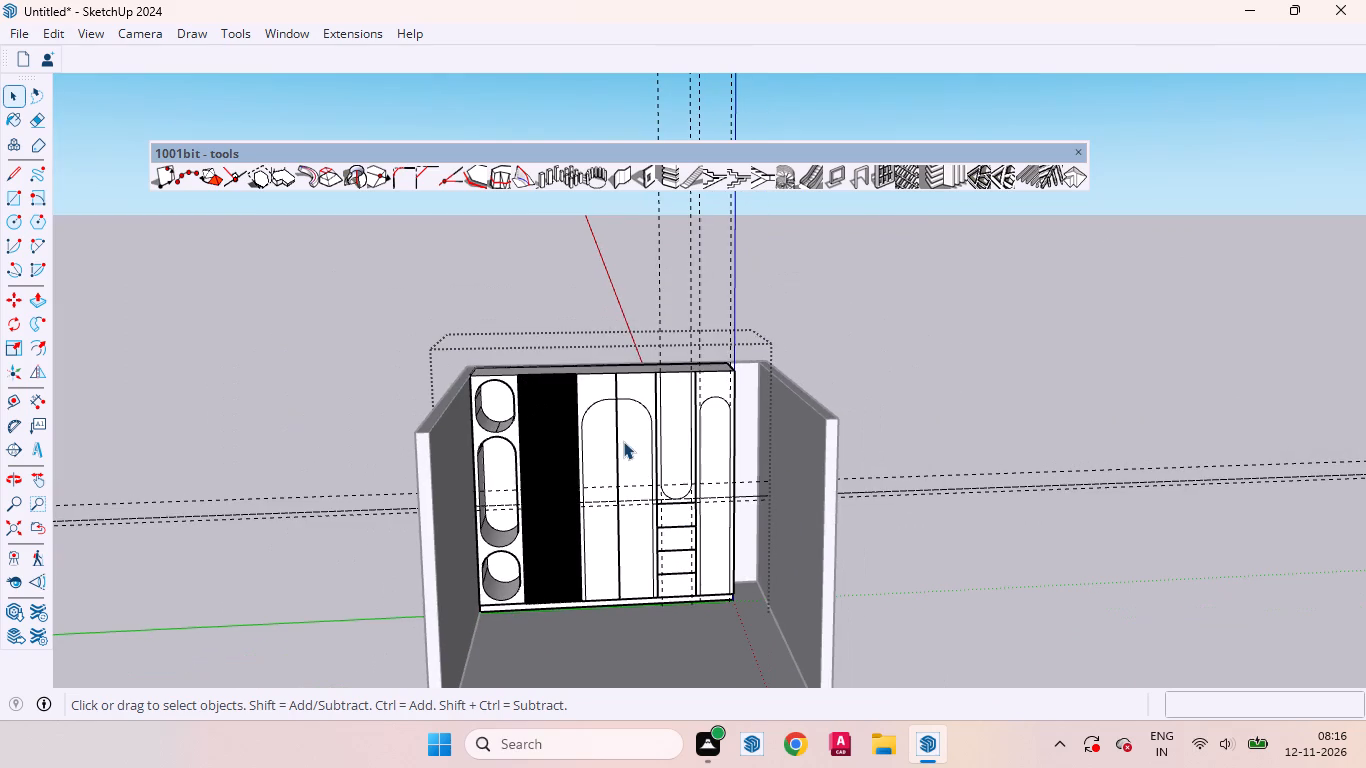
scroll(725, 542, up, 4)
middle_drag(640, 415, 646, 330)
scroll(649, 421, up, 2)
Undo the recessed gaps and drawer divisions until the area beneath the round-ended panel is plain again.
key(ctrl+z)
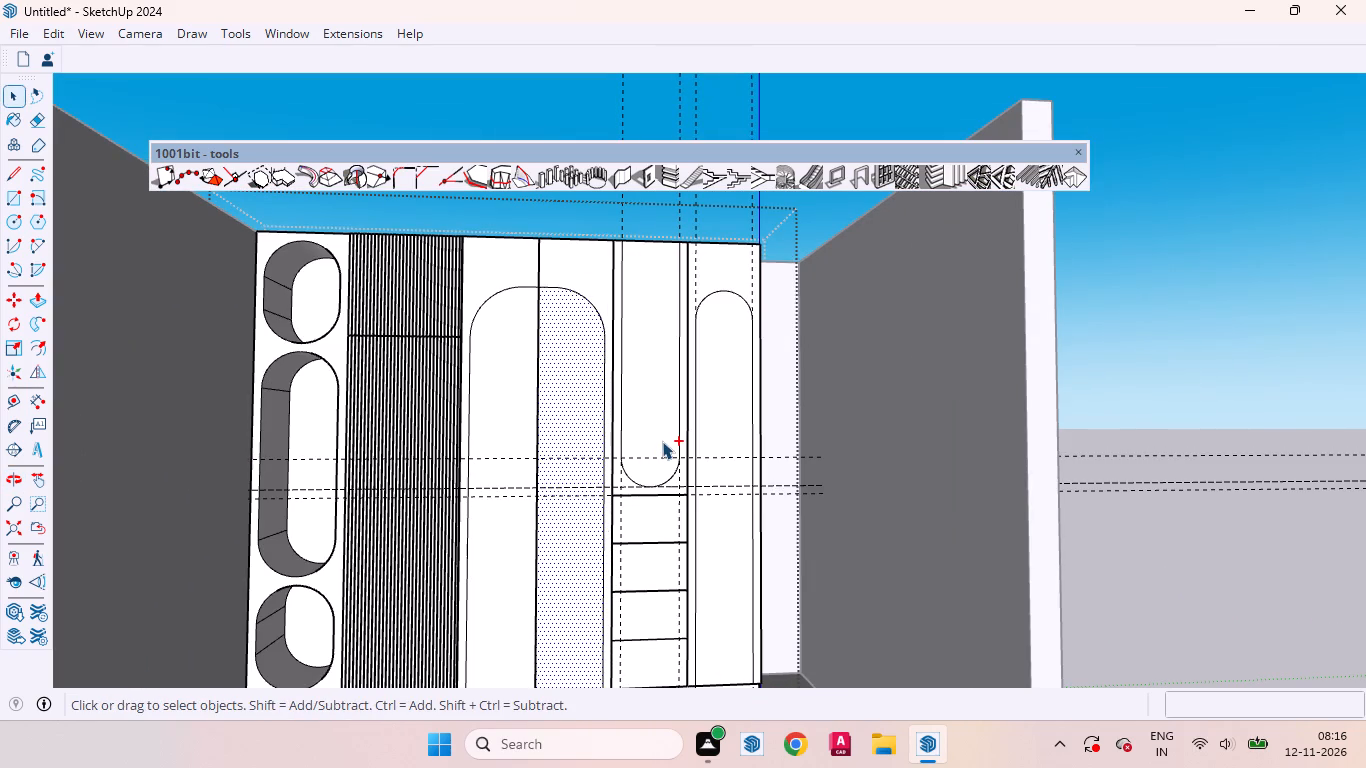
key(ctrl+z)
key(ctrl+z)
key(ctrl+z)
key(ctrl+z)
key(ctrl+z)
key(ctrl+z)
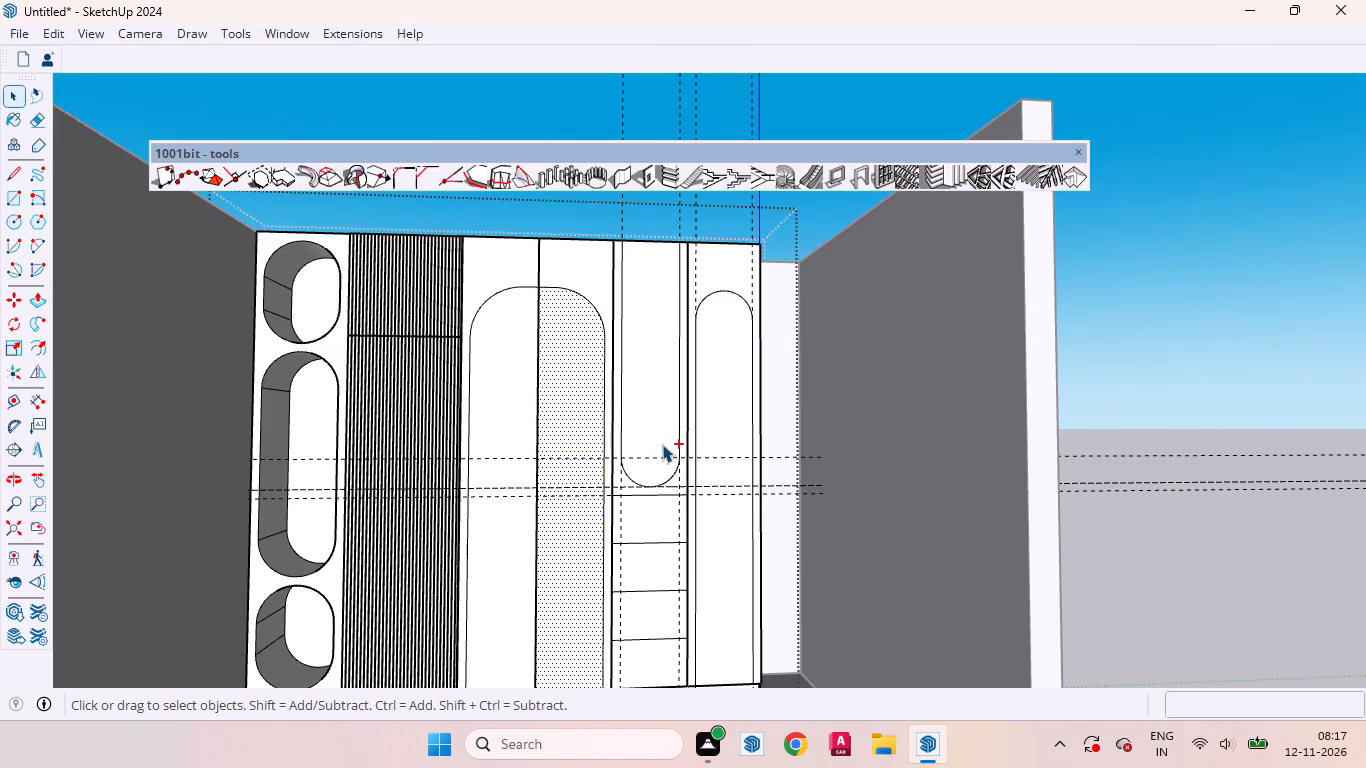
key(ctrl+z)
key(ctrl+z)
key(ctrl+z)
key(ctrl+z)
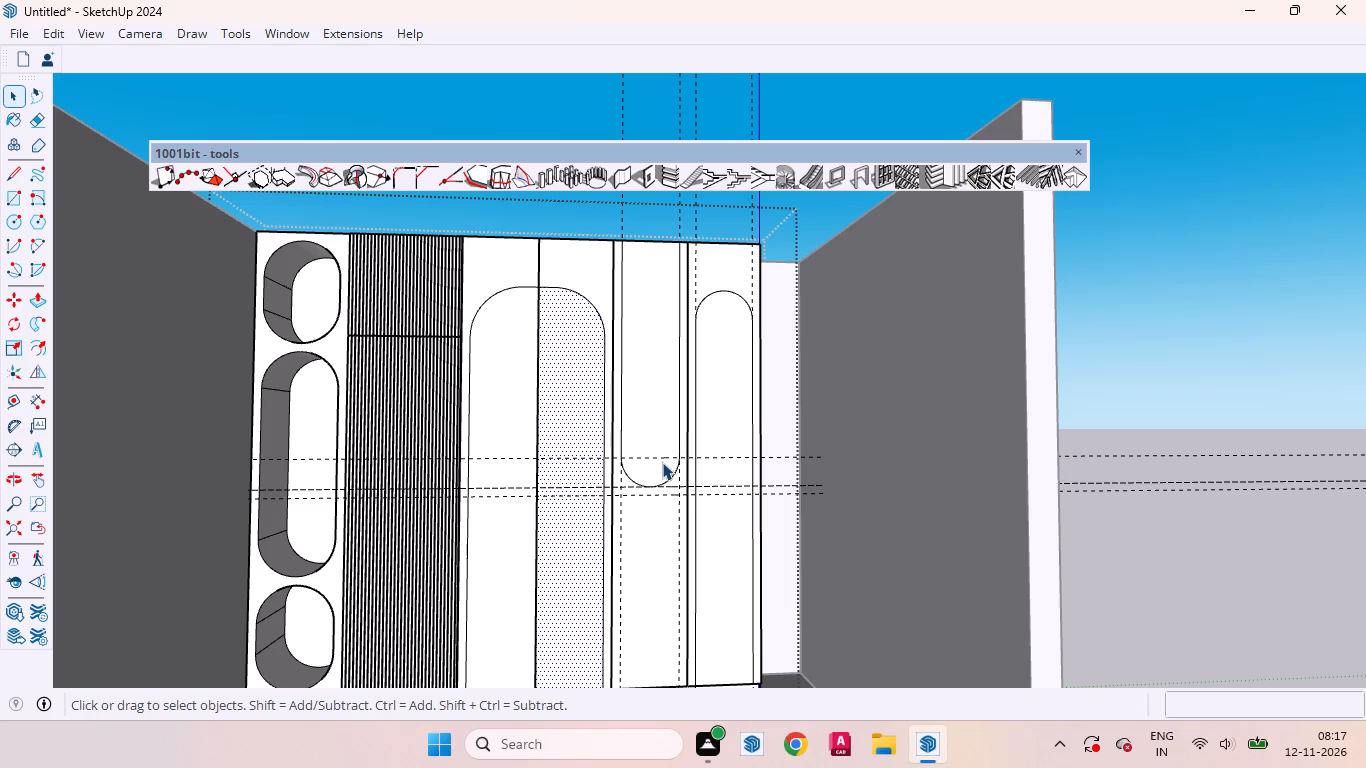
Move the round-ended panel's bottom arc straight down by about 1' 2 3/4", lengthening the panel.
scroll(657, 492, up, 4)
click(644, 480)
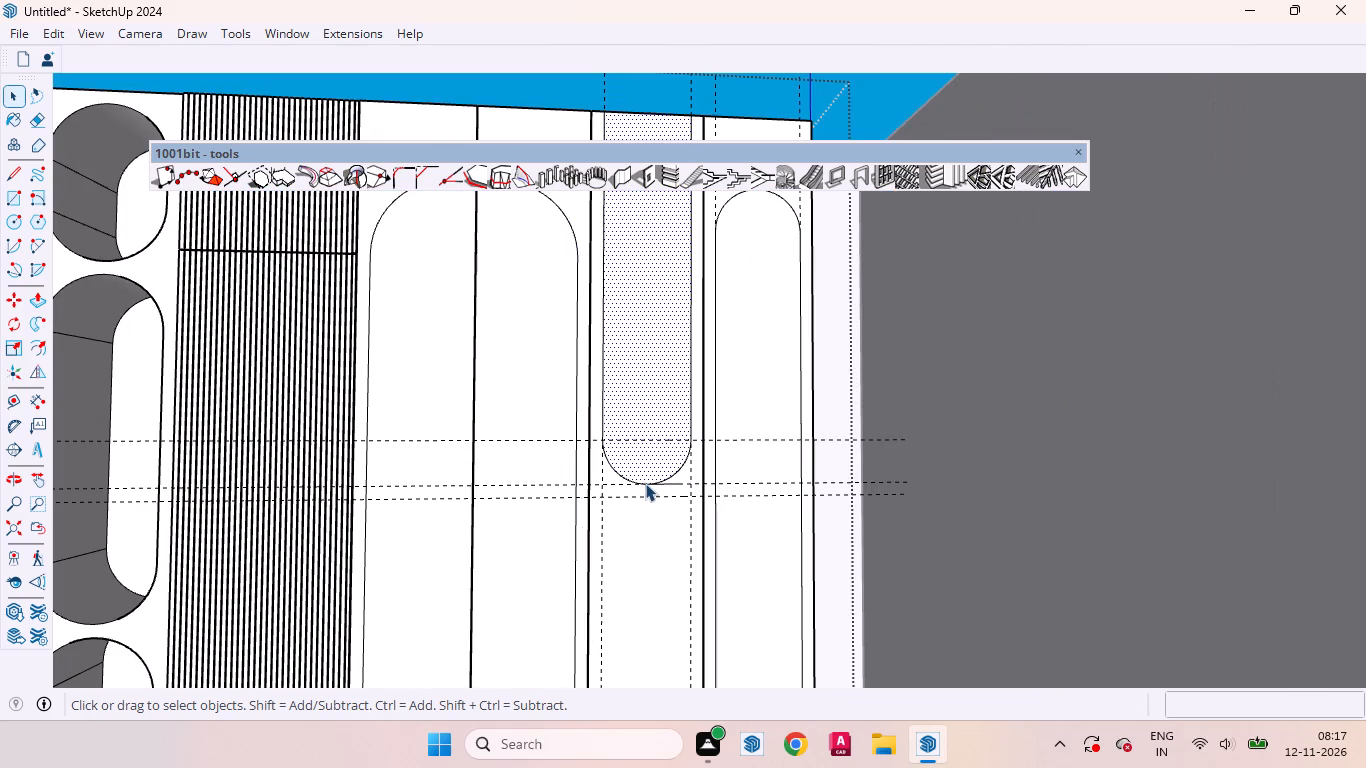
click(645, 483)
key(m)
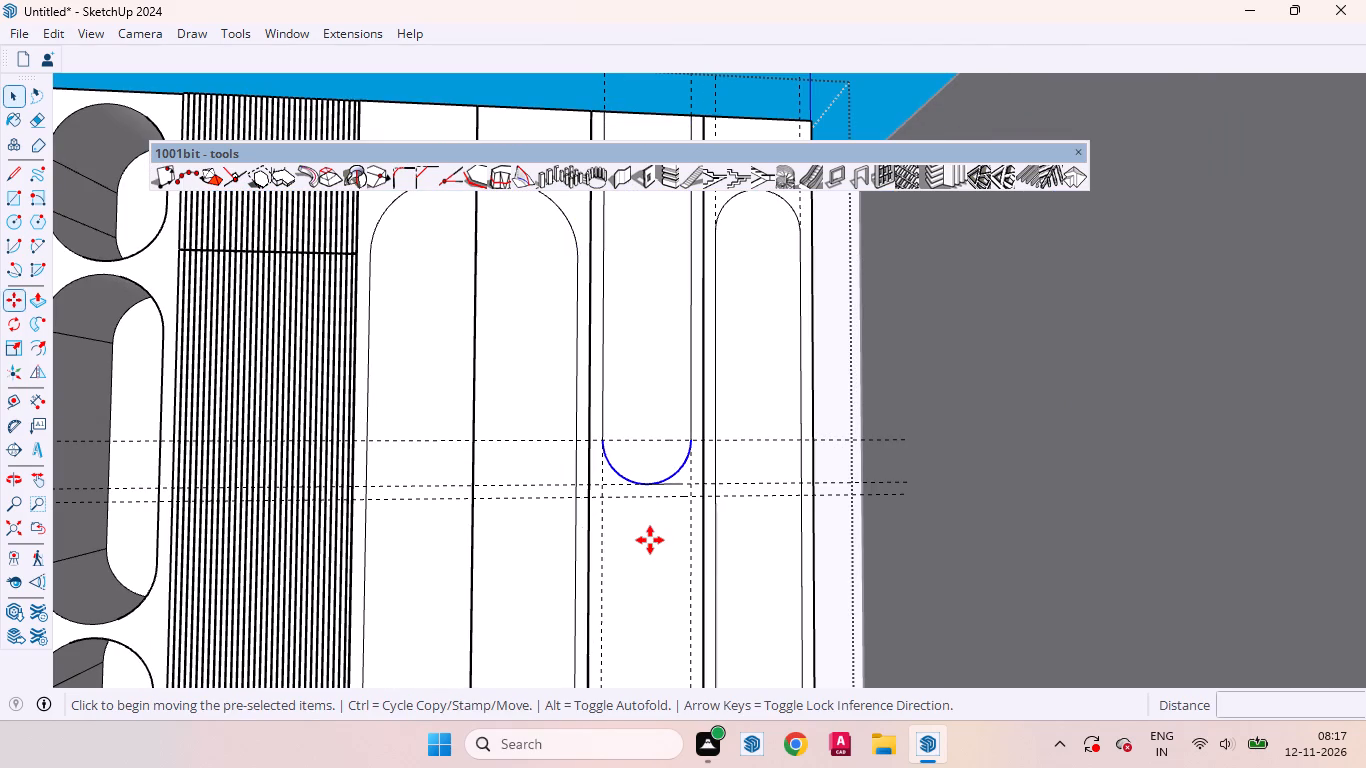
click(650, 537)
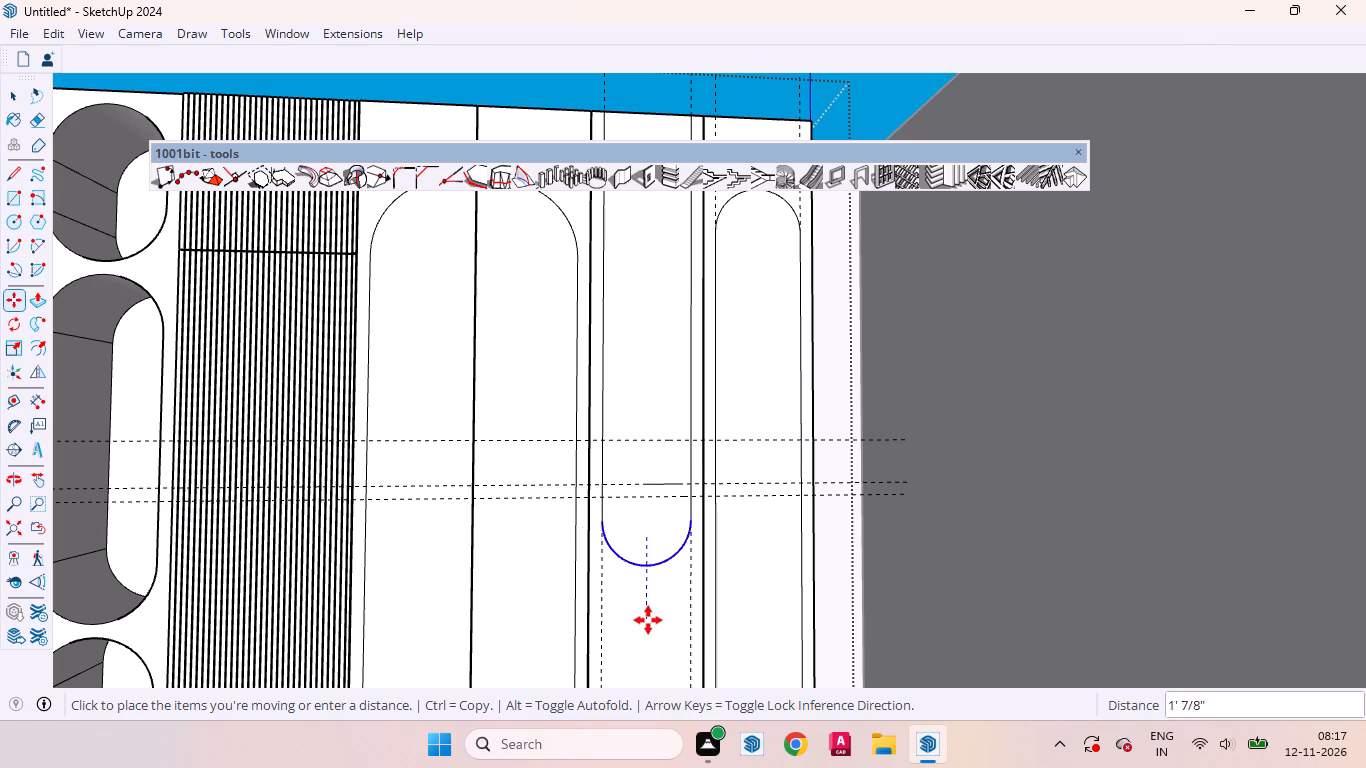
scroll(645, 606, down, 13)
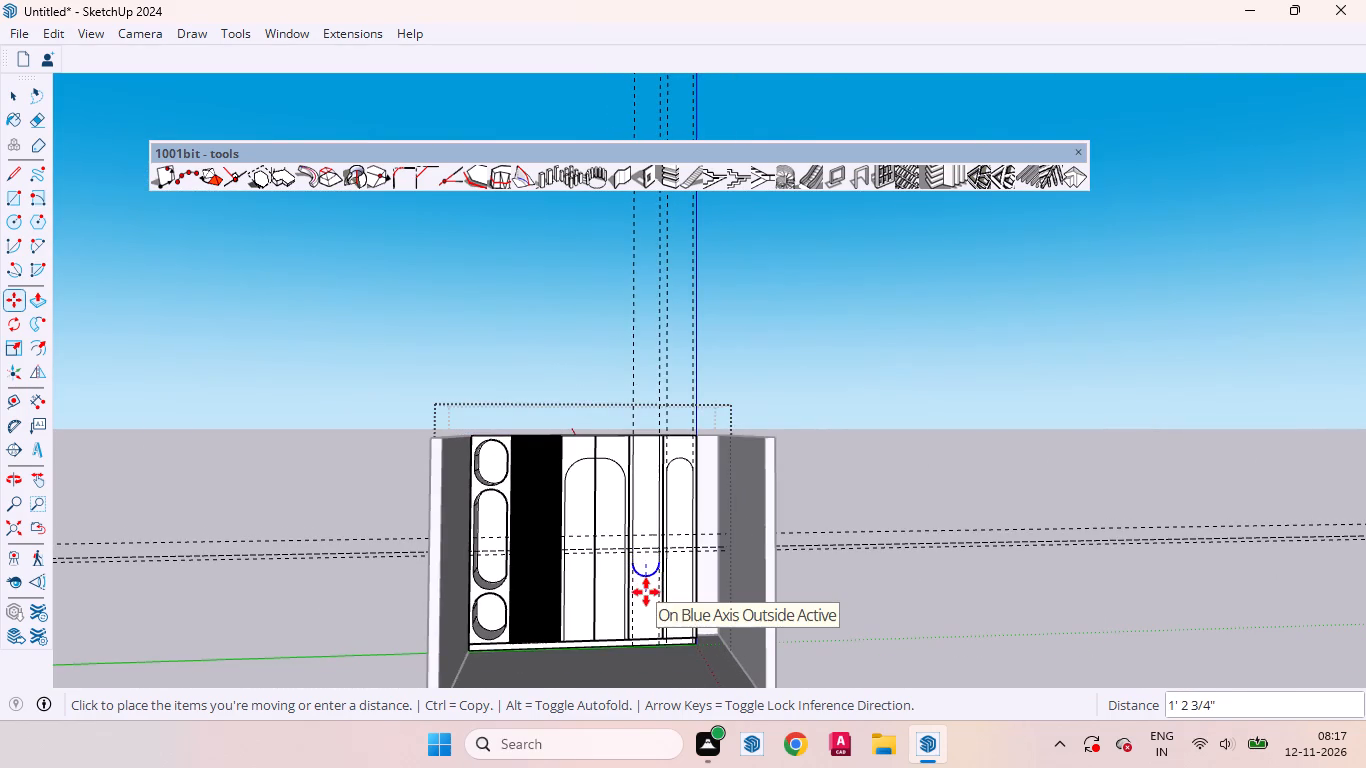
click(646, 592)
key(space)
scroll(649, 560, up, 5)
click(648, 637)
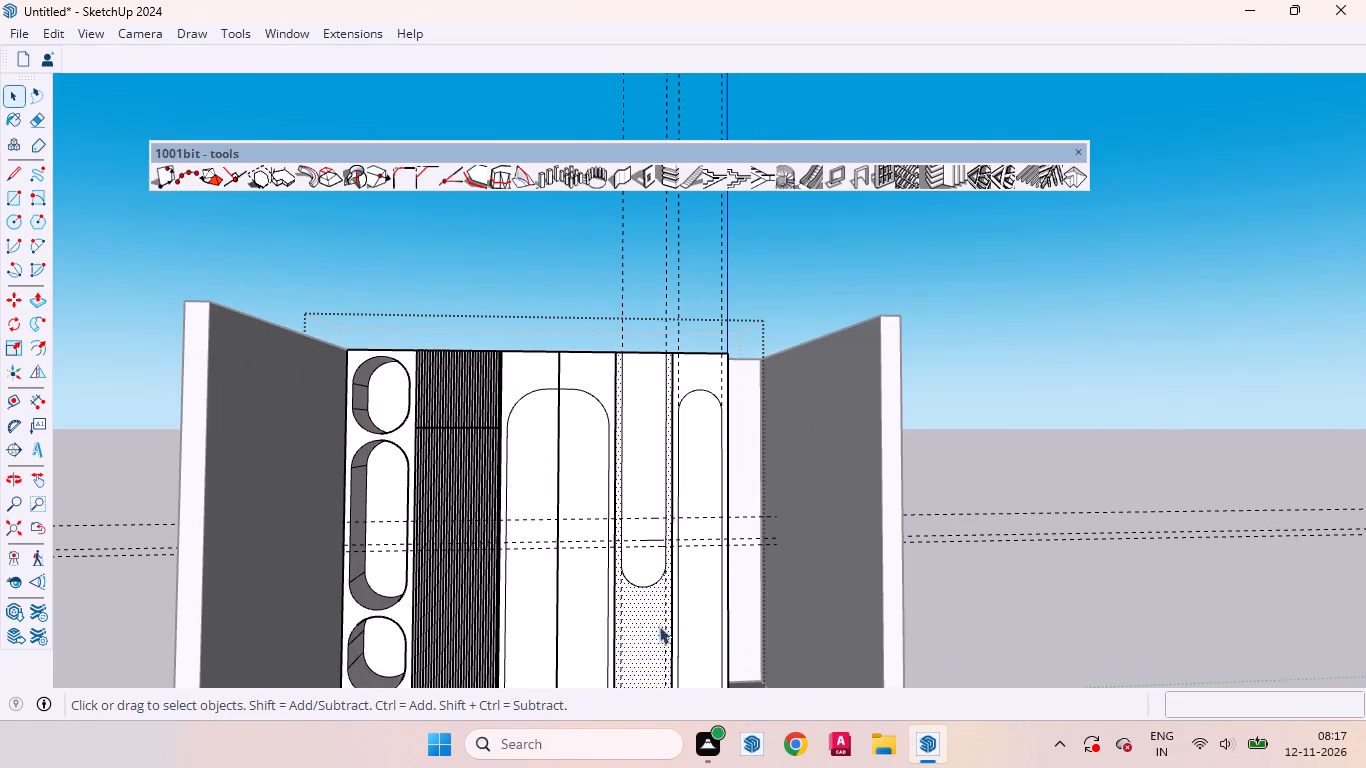
click(705, 601)
Place a horizontal guide 1' 2 3/4" below the old arc-bottom guide, through the moved arc's lowest point.
scroll(593, 334, down, 4)
middle_drag(623, 502, 574, 503)
scroll(634, 508, up, 6)
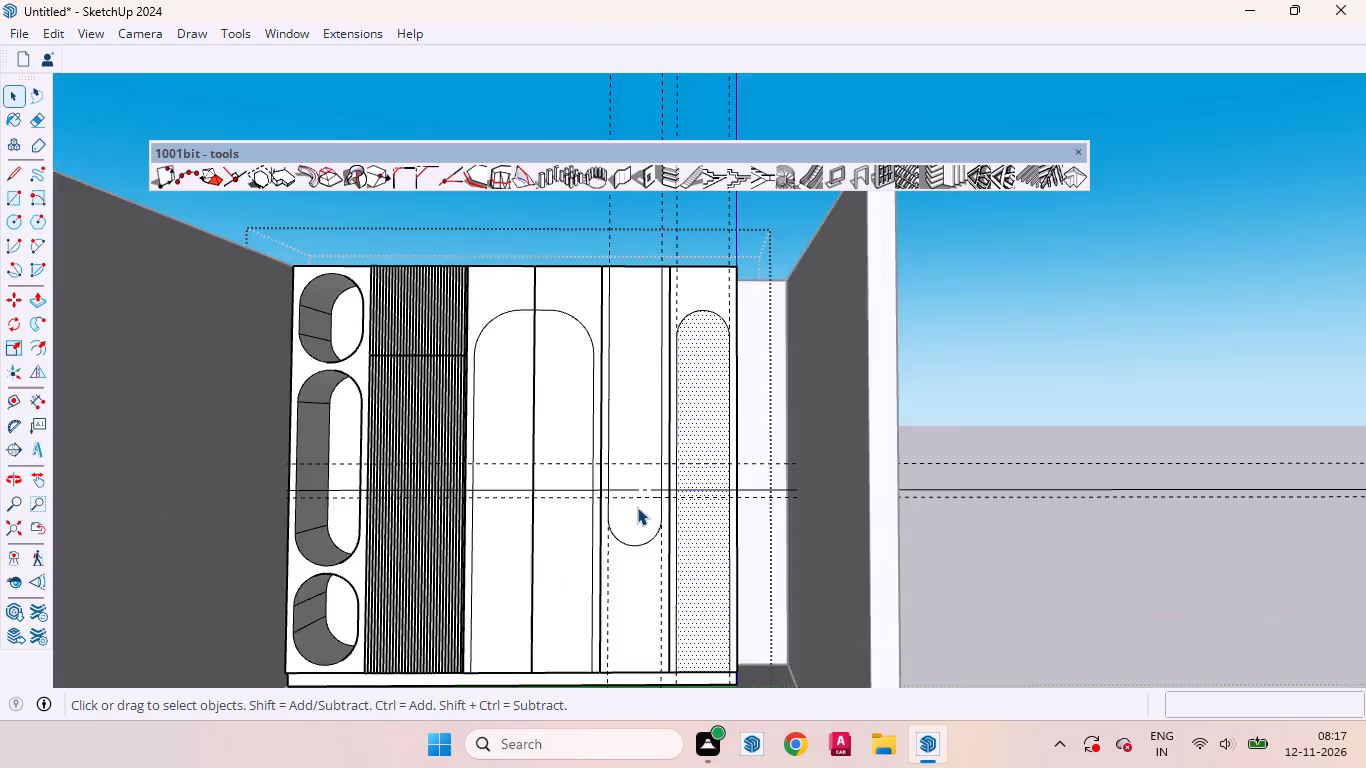
scroll(637, 507, up, 3)
key(t)
scroll(637, 482, up, 4)
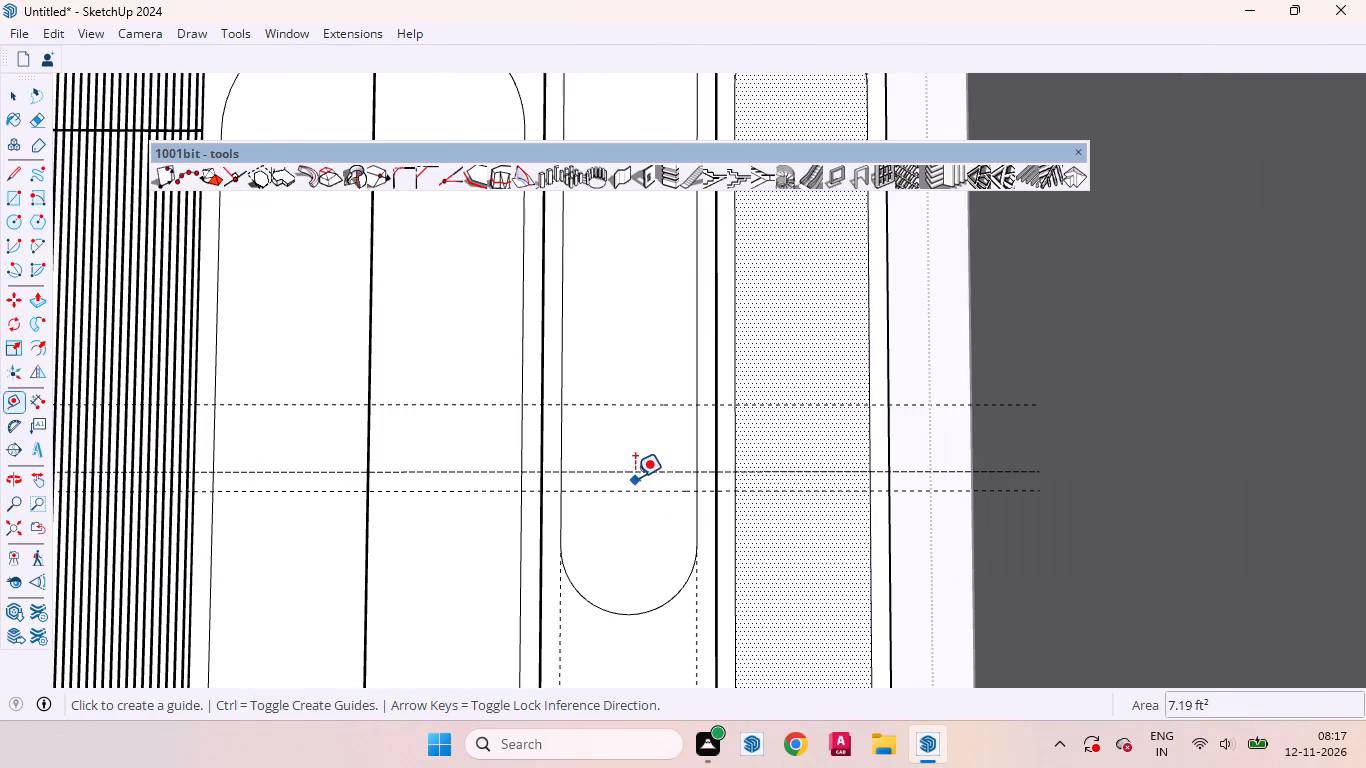
click(631, 472)
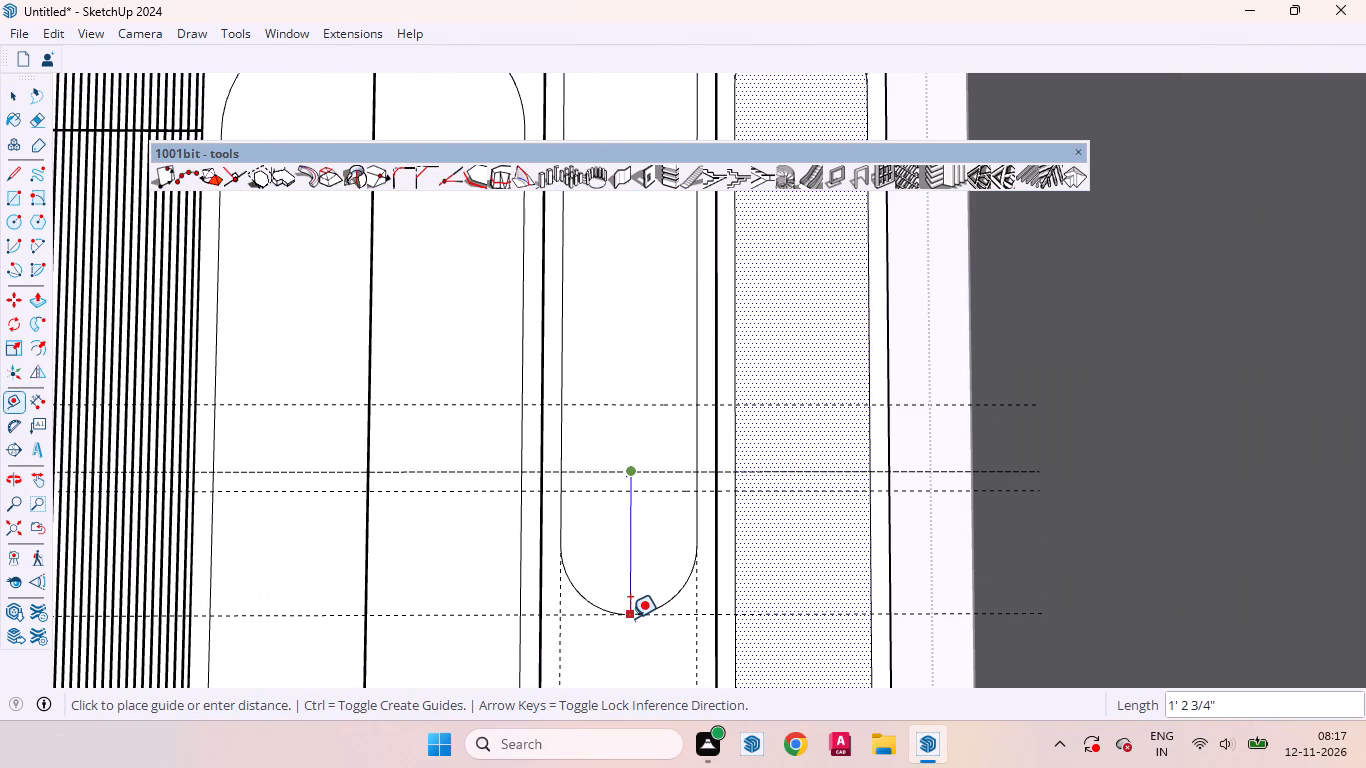
click(630, 618)
Place a second horizontal guide 2" below the guide at the arc's lowest point.
scroll(714, 368, down, 4)
scroll(702, 584, up, 10)
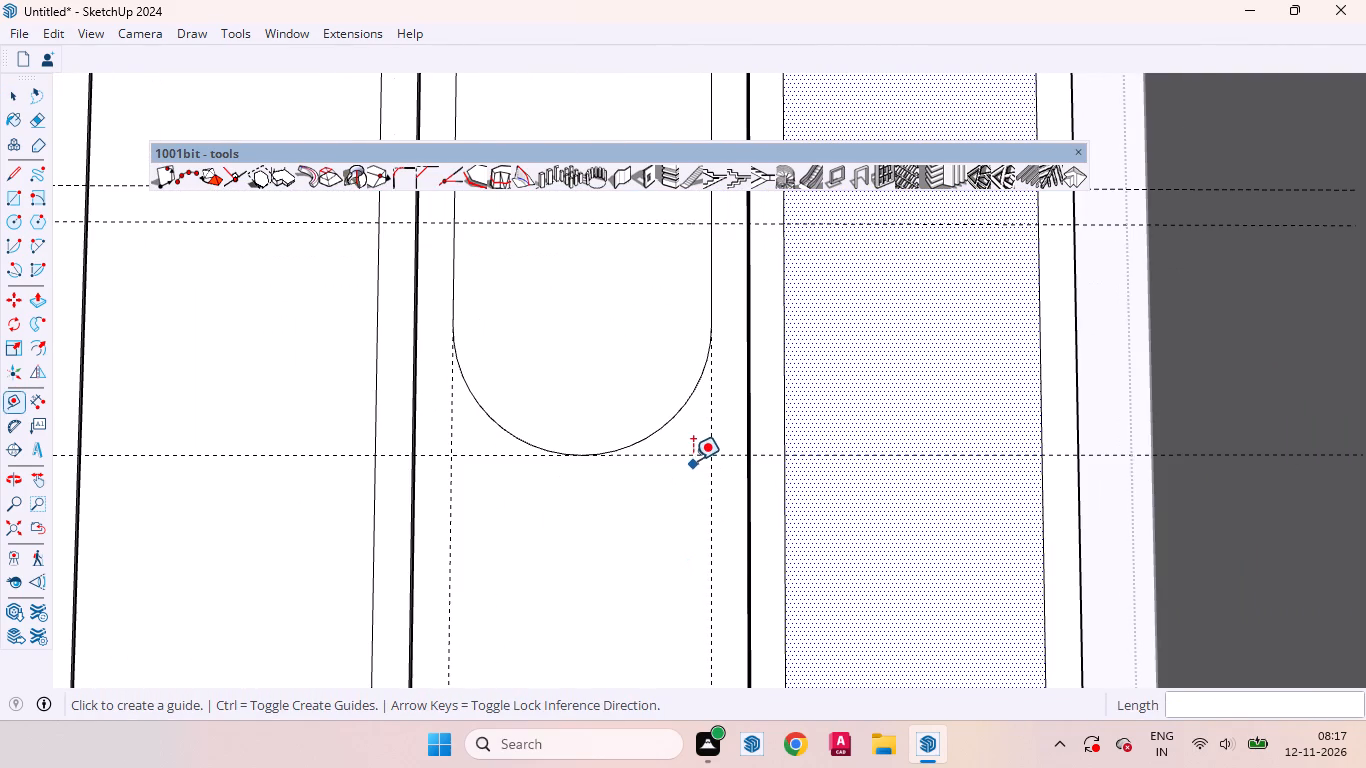
click(693, 458)
key(1)
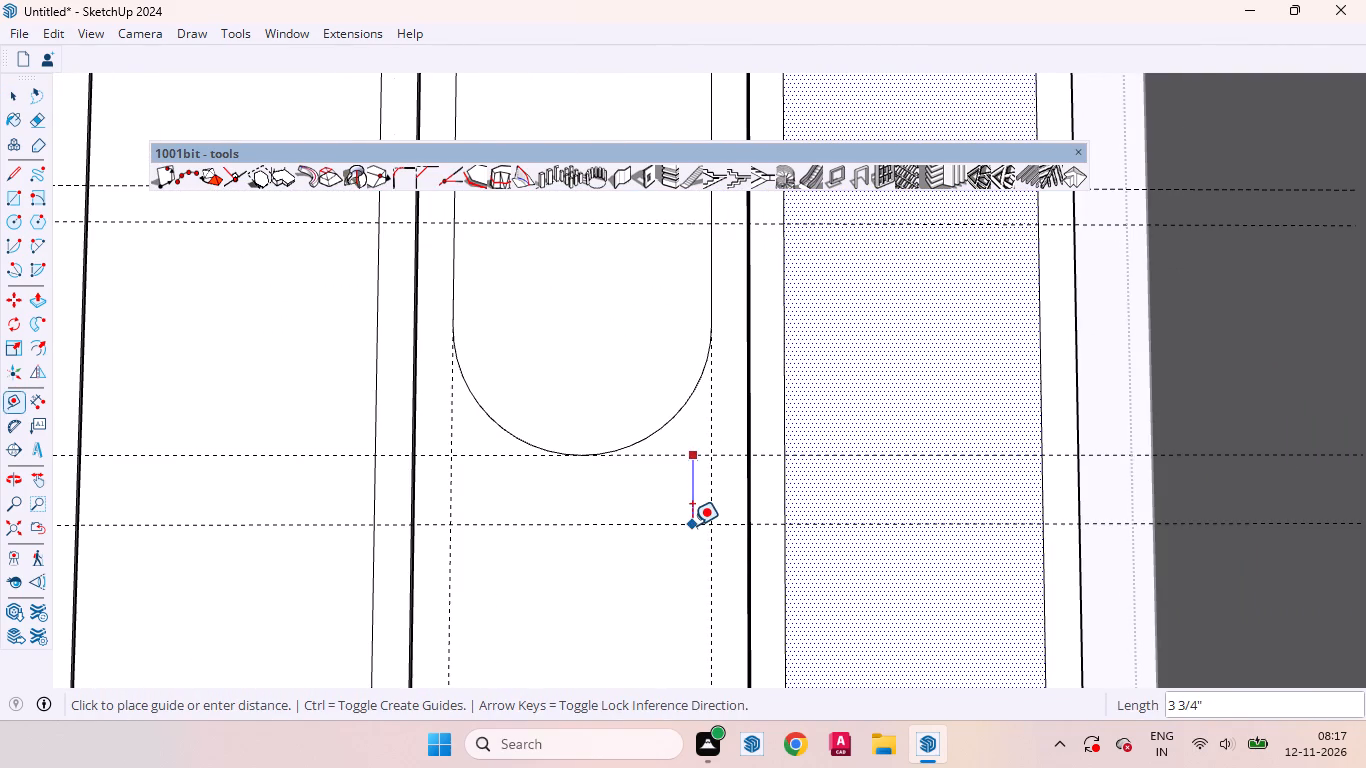
key(BackSpace)
key(2)
key(Return)
key(space)
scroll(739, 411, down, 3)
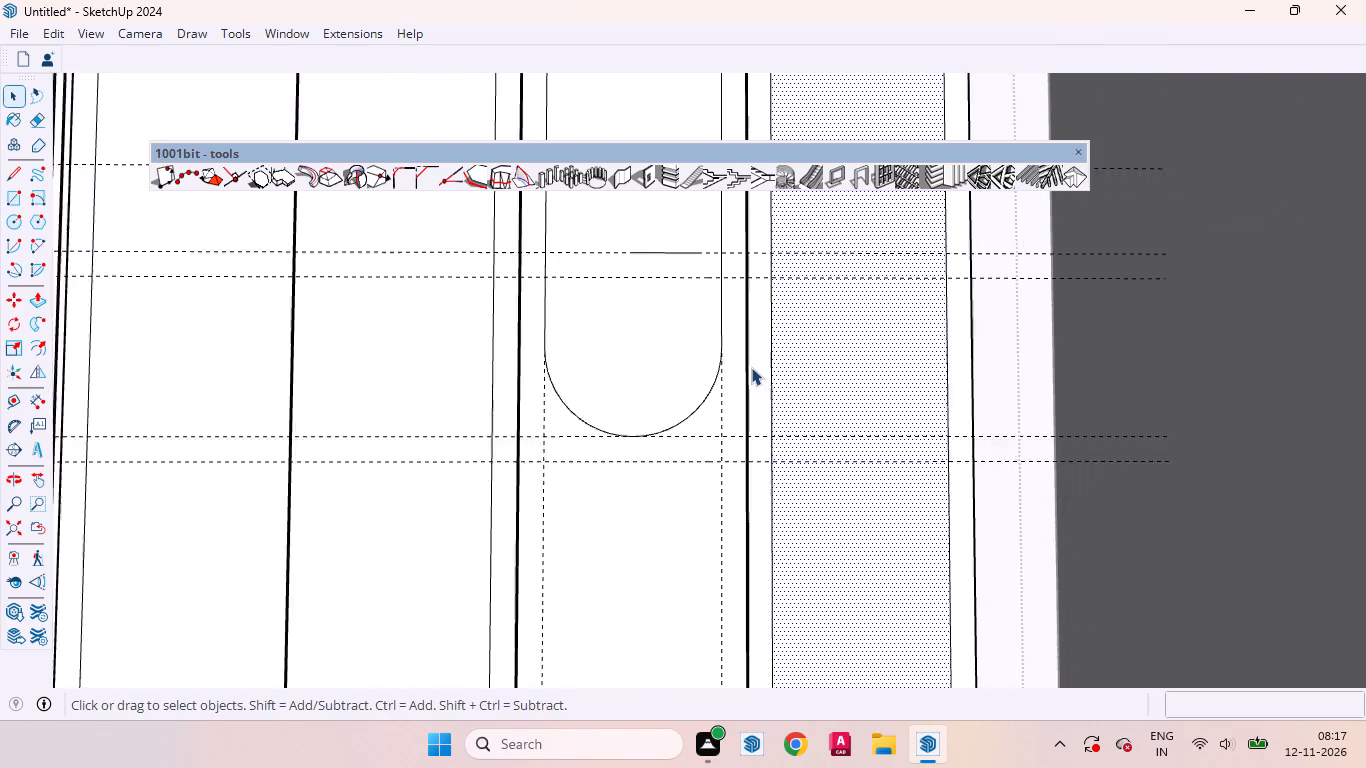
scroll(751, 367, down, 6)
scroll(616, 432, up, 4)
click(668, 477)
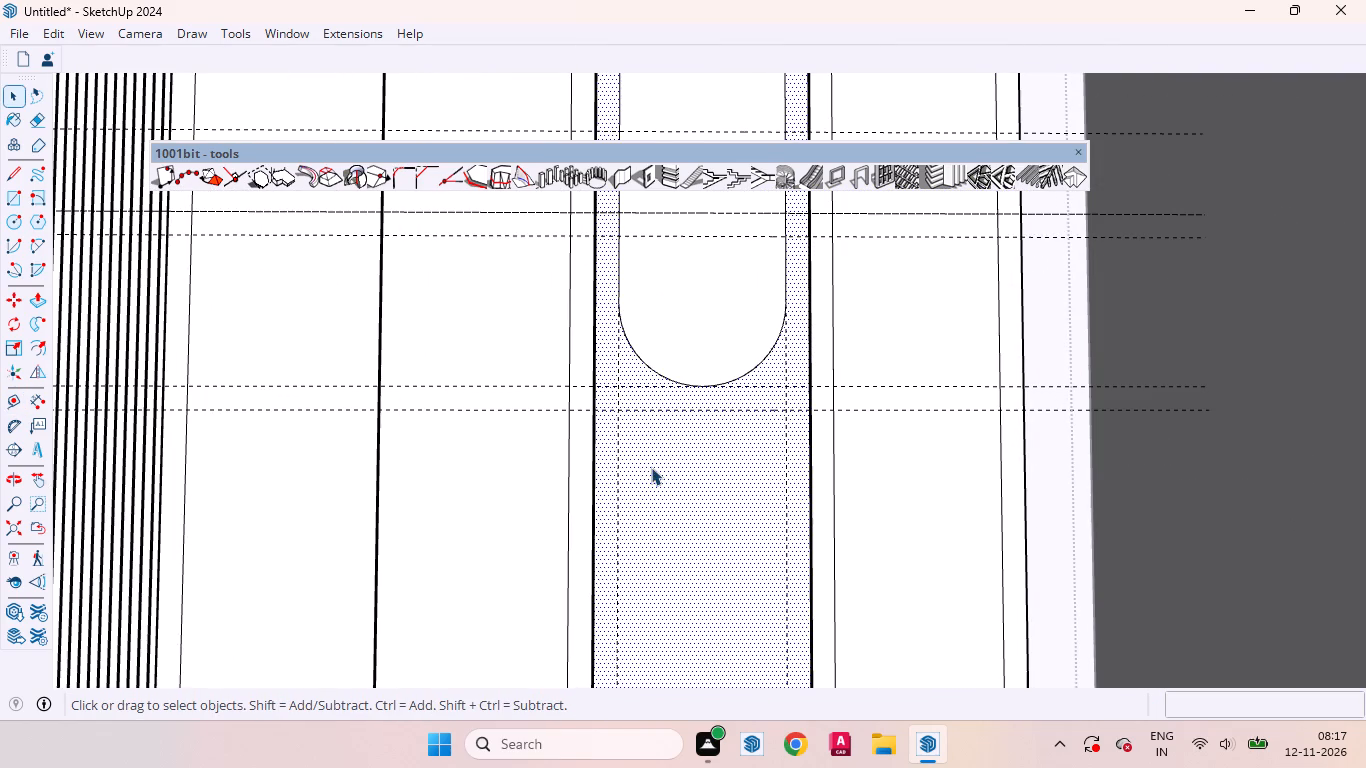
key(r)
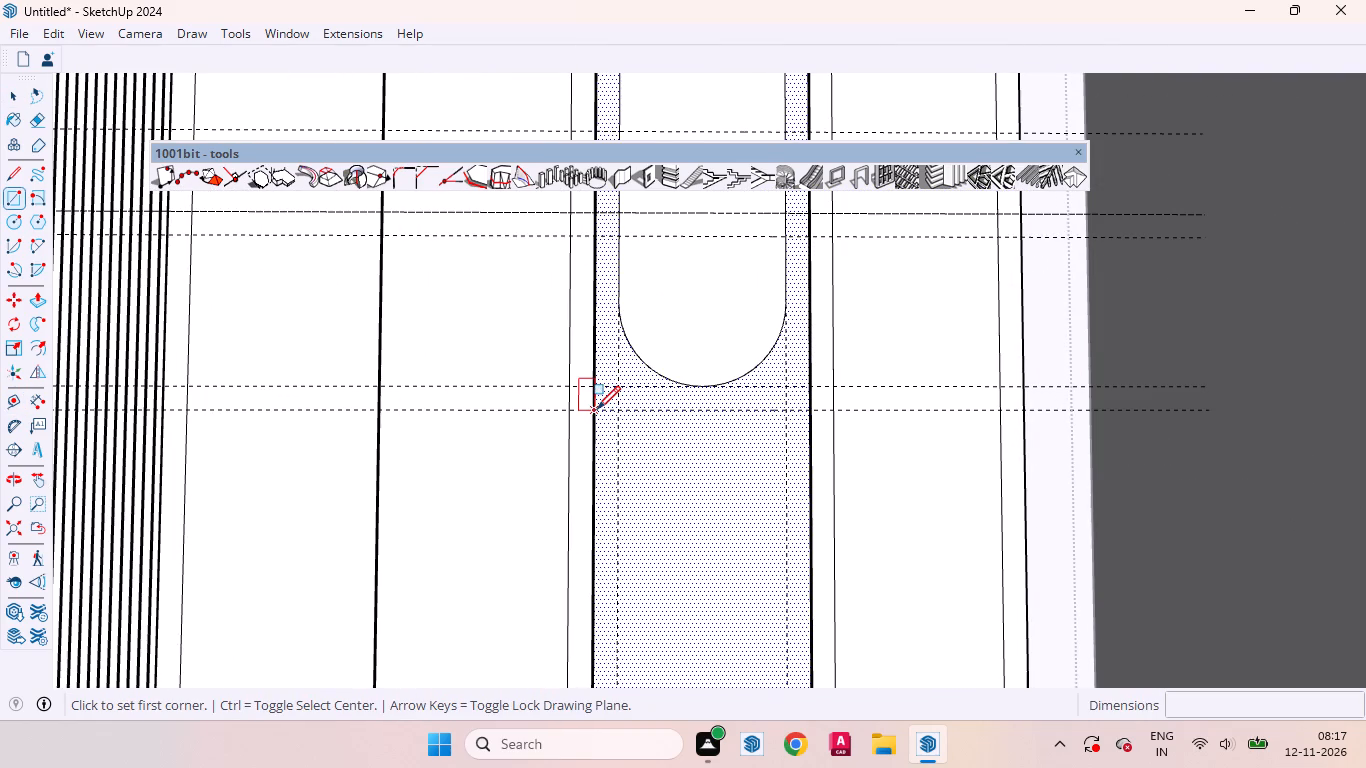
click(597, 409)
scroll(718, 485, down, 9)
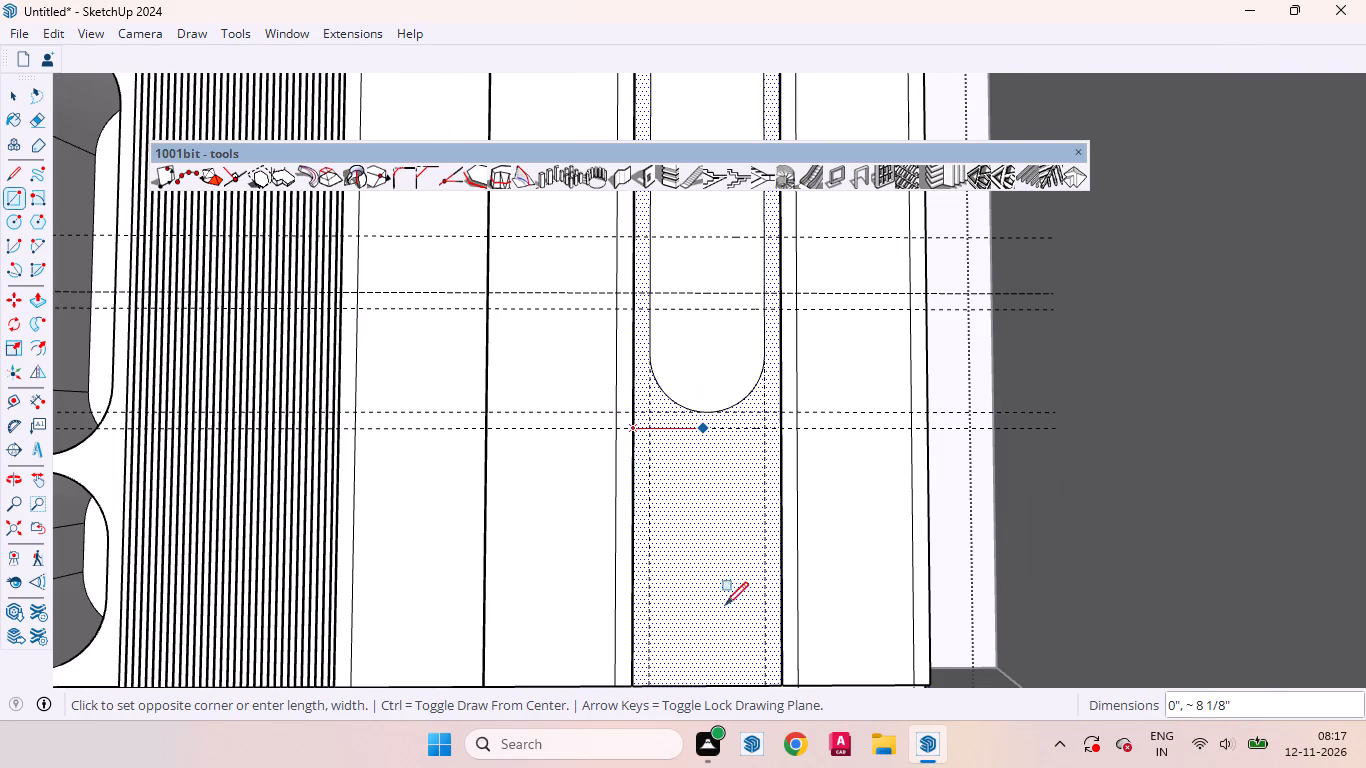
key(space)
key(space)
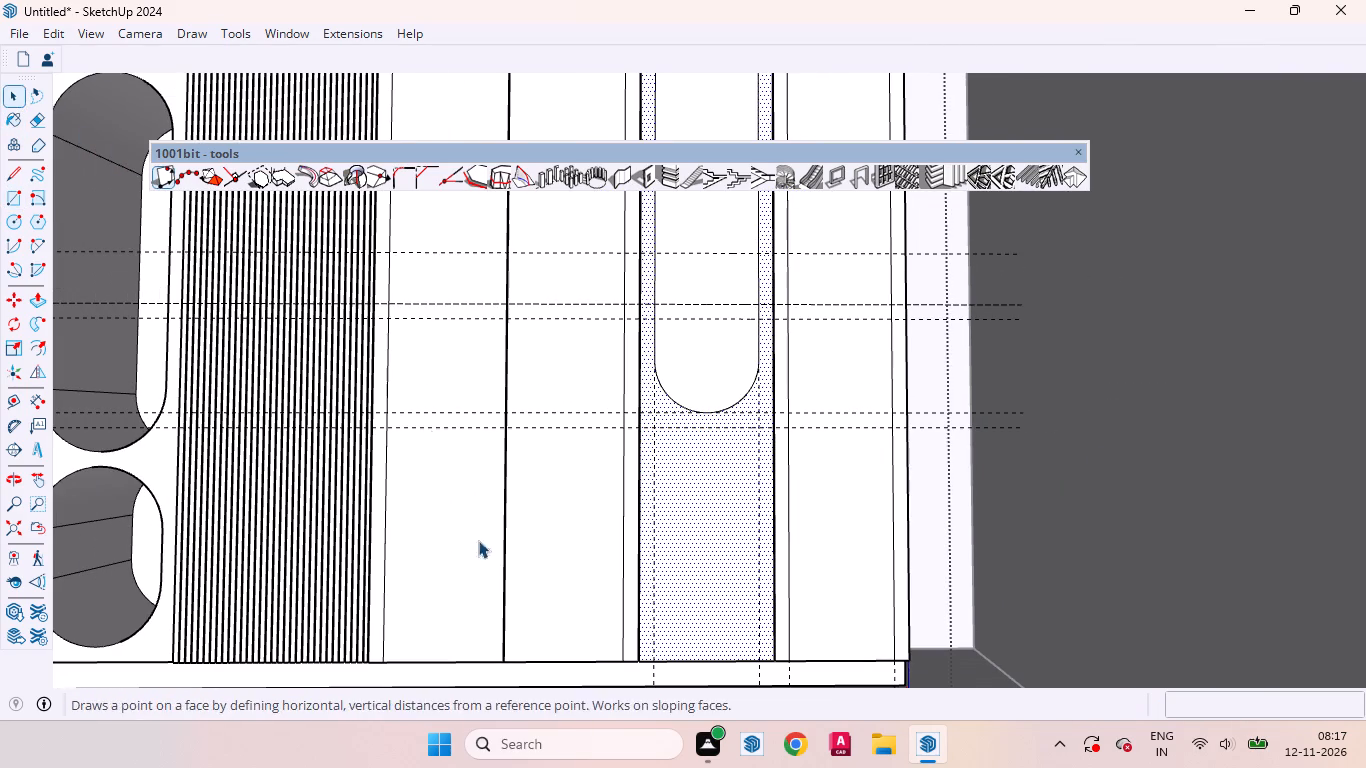
Draw a rectangle of about 2' 7 1/4" by 1' 6 1/8" from the lower guide to the door's bottom opposite corner.
key(r)
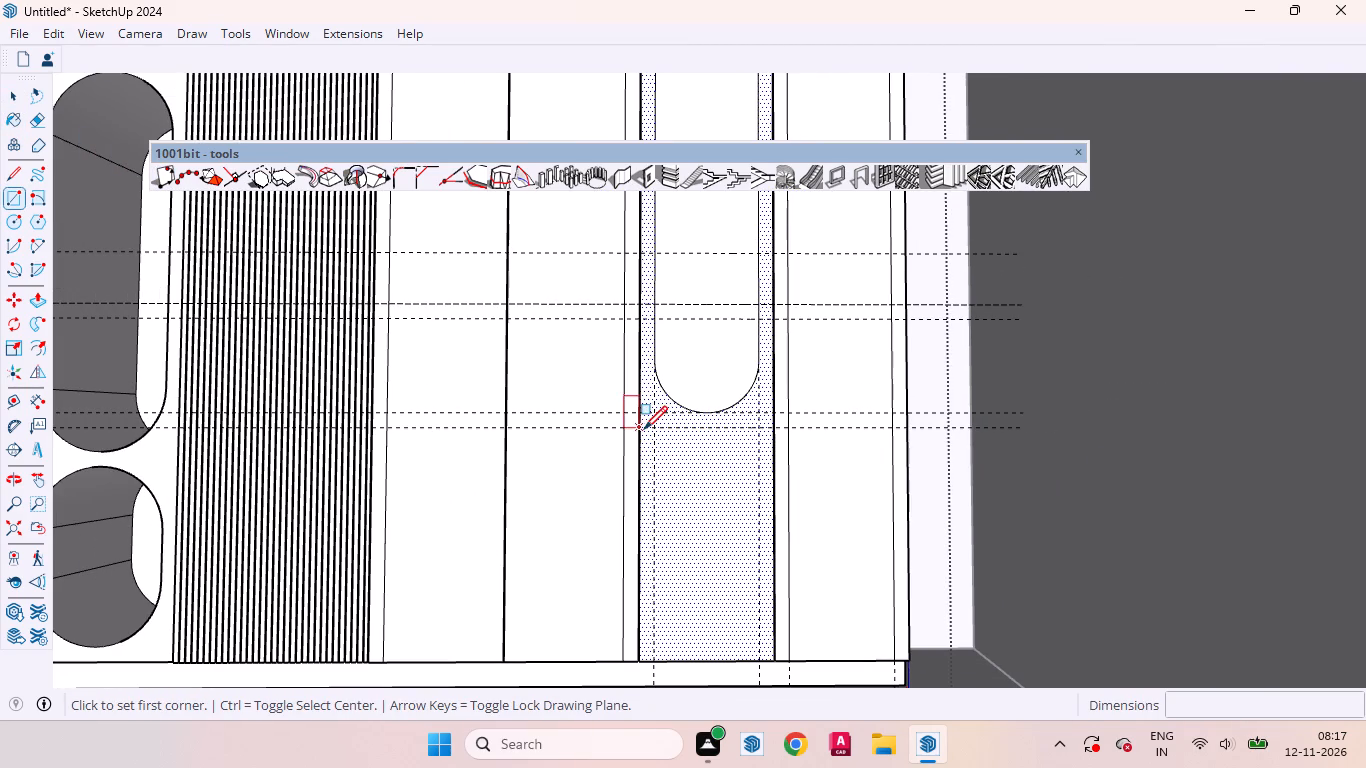
click(644, 429)
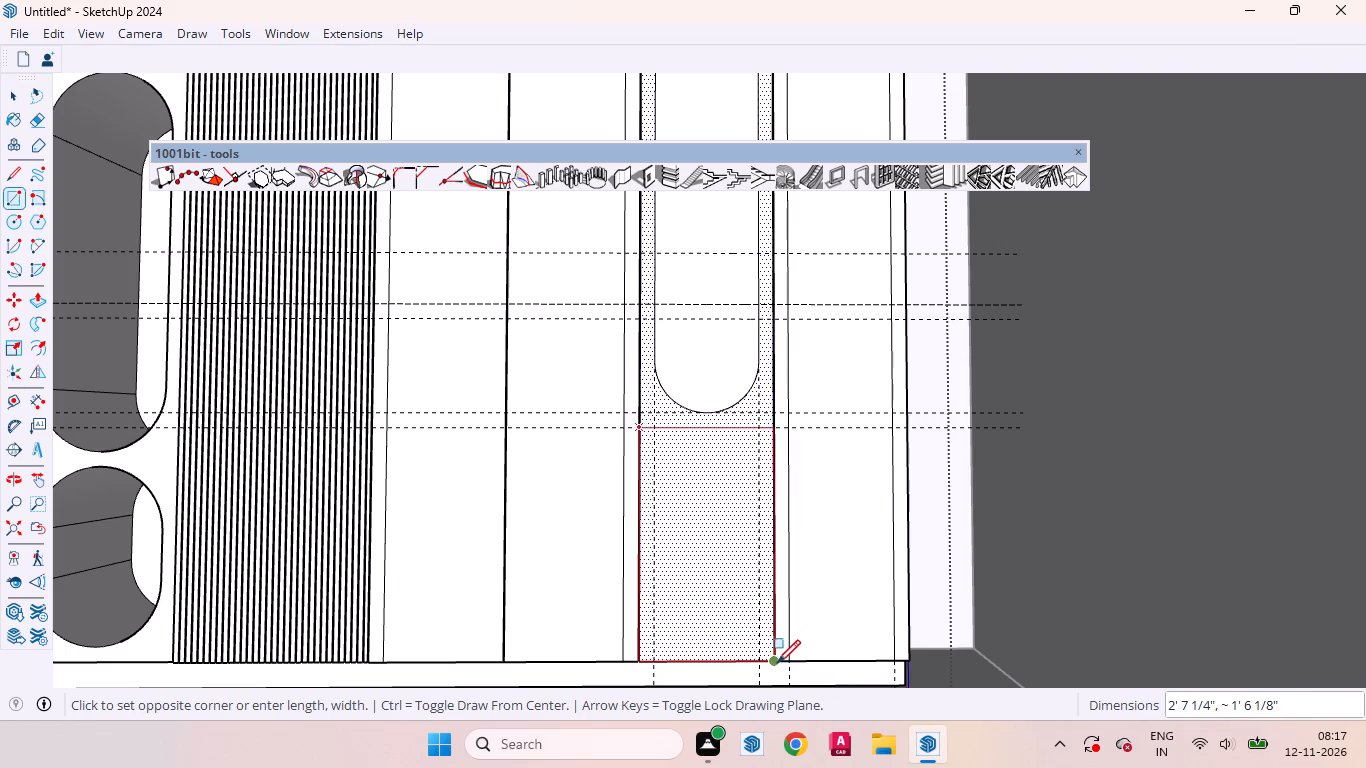
click(776, 663)
key(space)
click(730, 535)
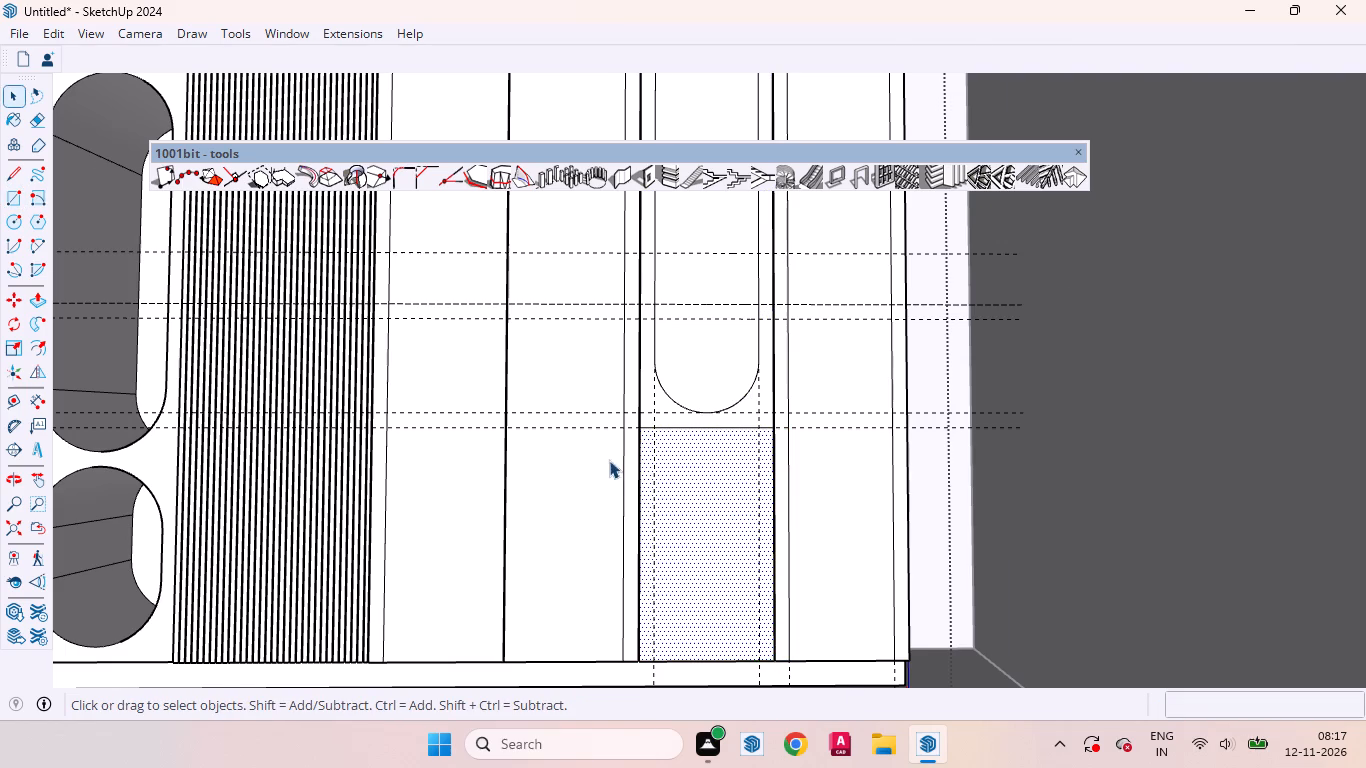
Divide the left edge of the drawer rectangle into 4 equal segments.
scroll(616, 458, up, 11)
click(648, 416)
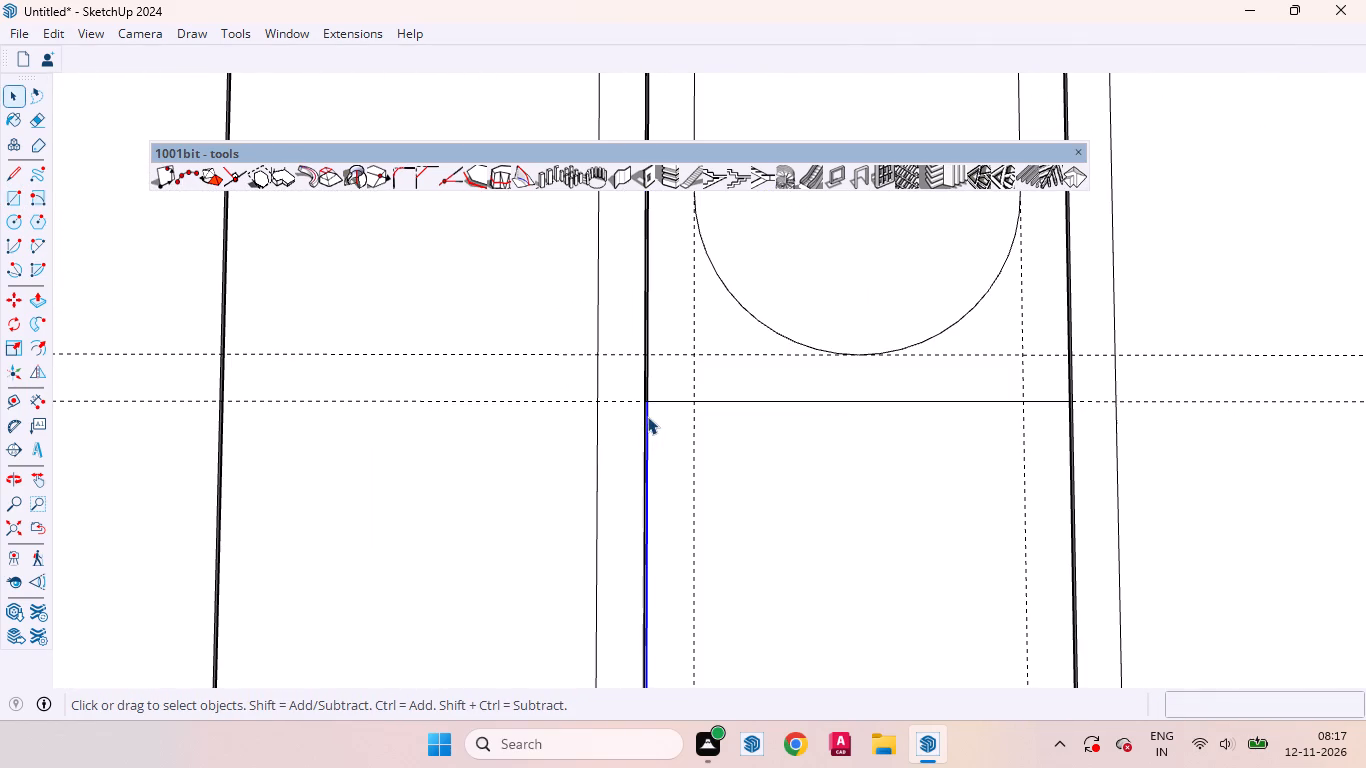
right_click(647, 416)
click(702, 188)
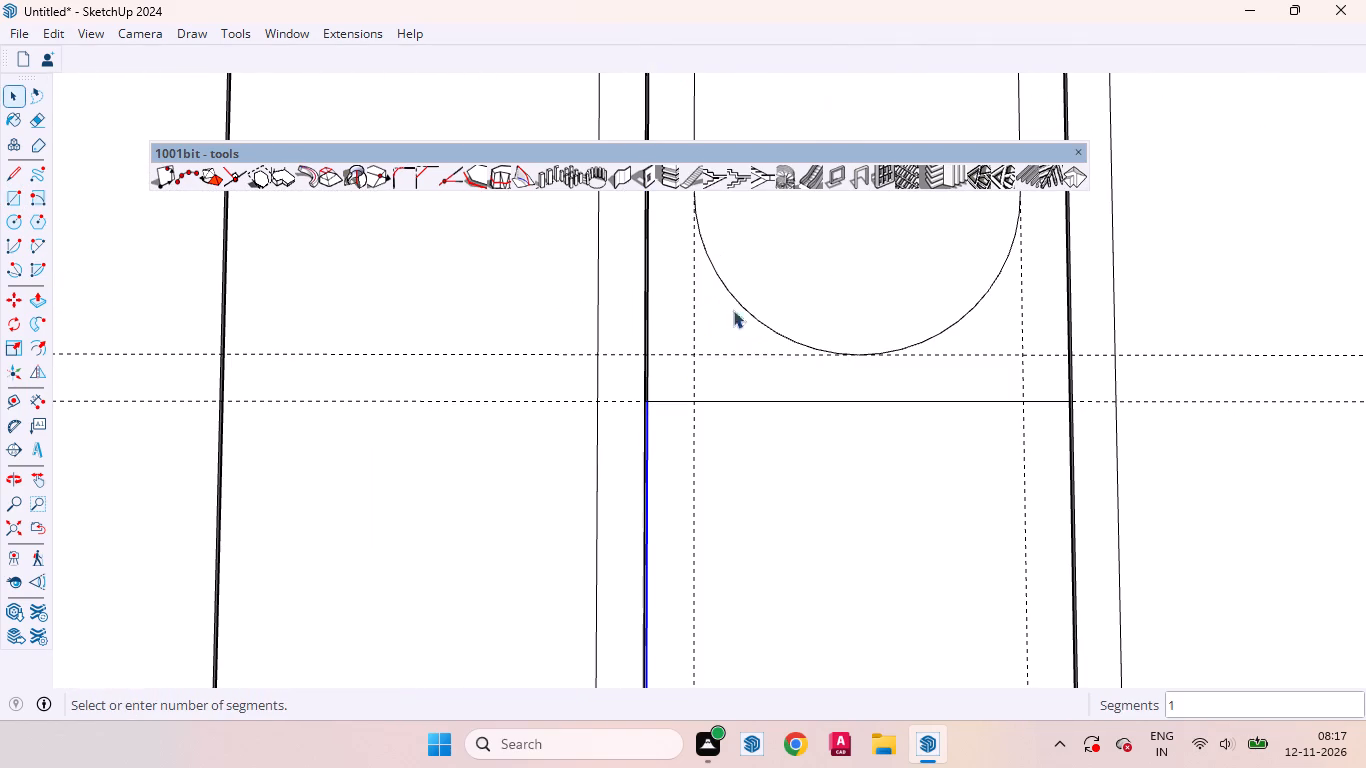
scroll(702, 403, down, 11)
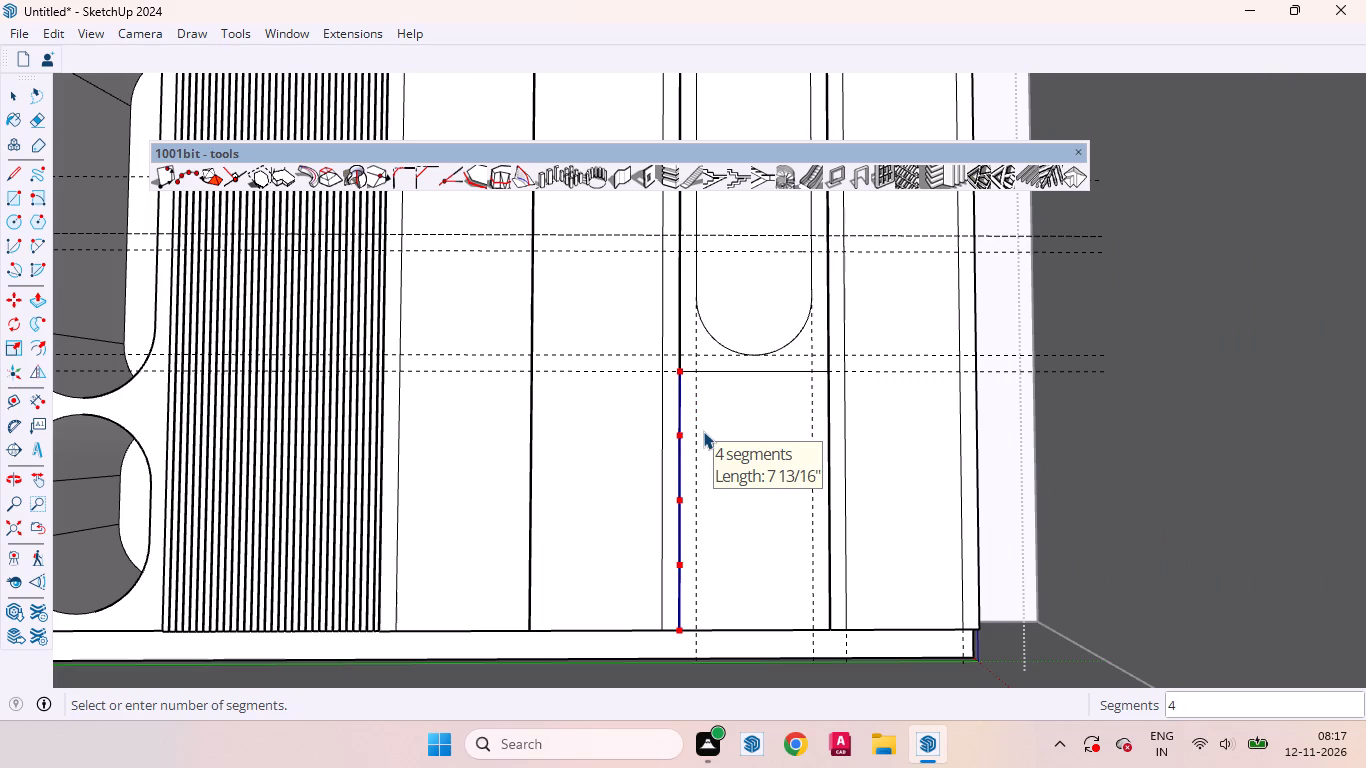
Draw three horizontal lines across the drawer rectangle from its left-edge division points, splitting it into four equal drawer fronts.
key(l)
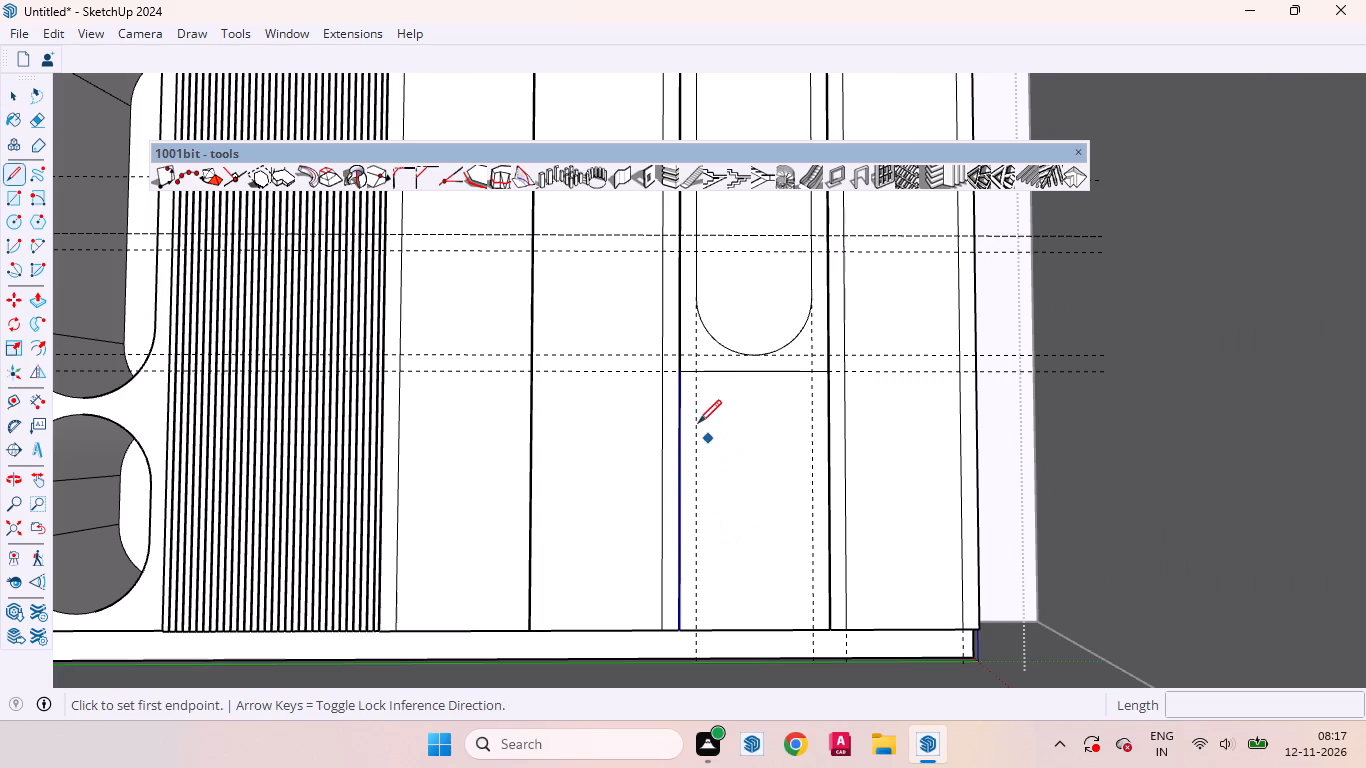
click(684, 433)
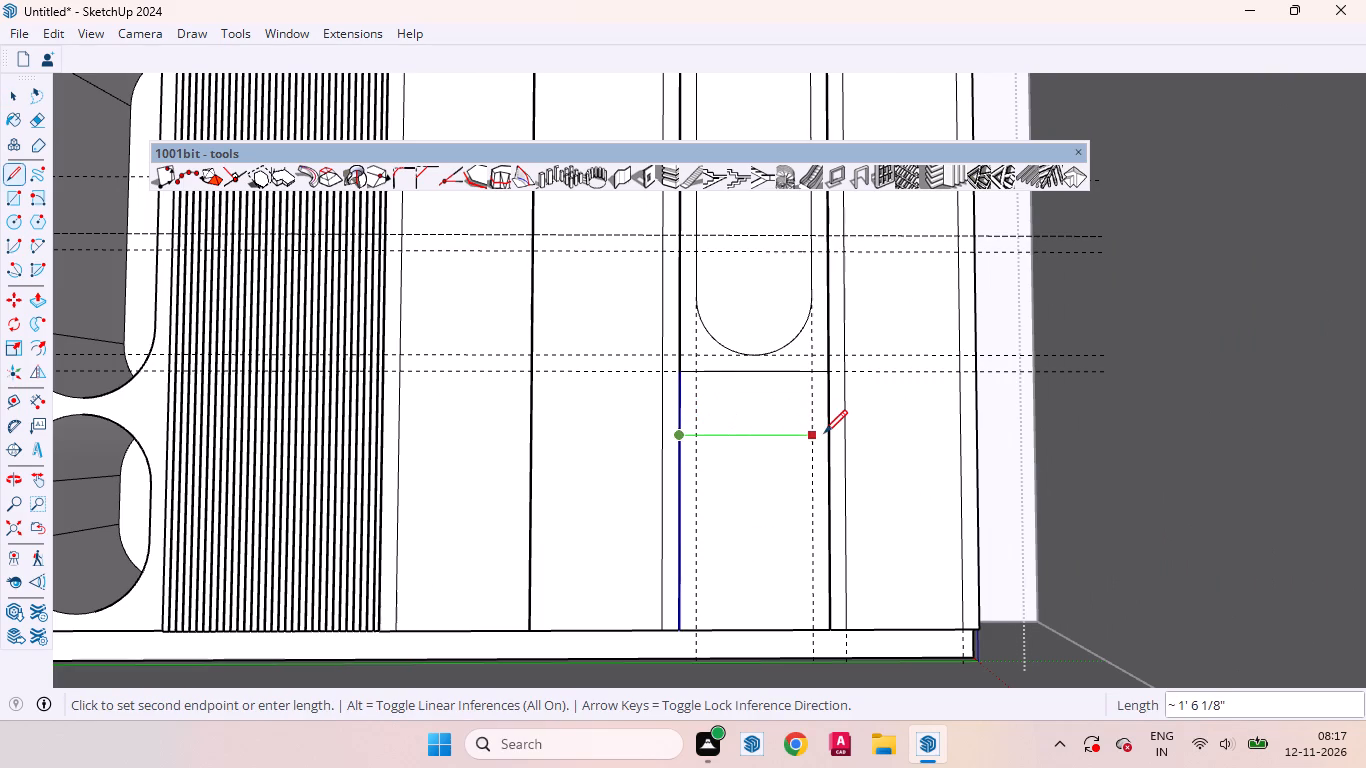
click(827, 433)
click(684, 498)
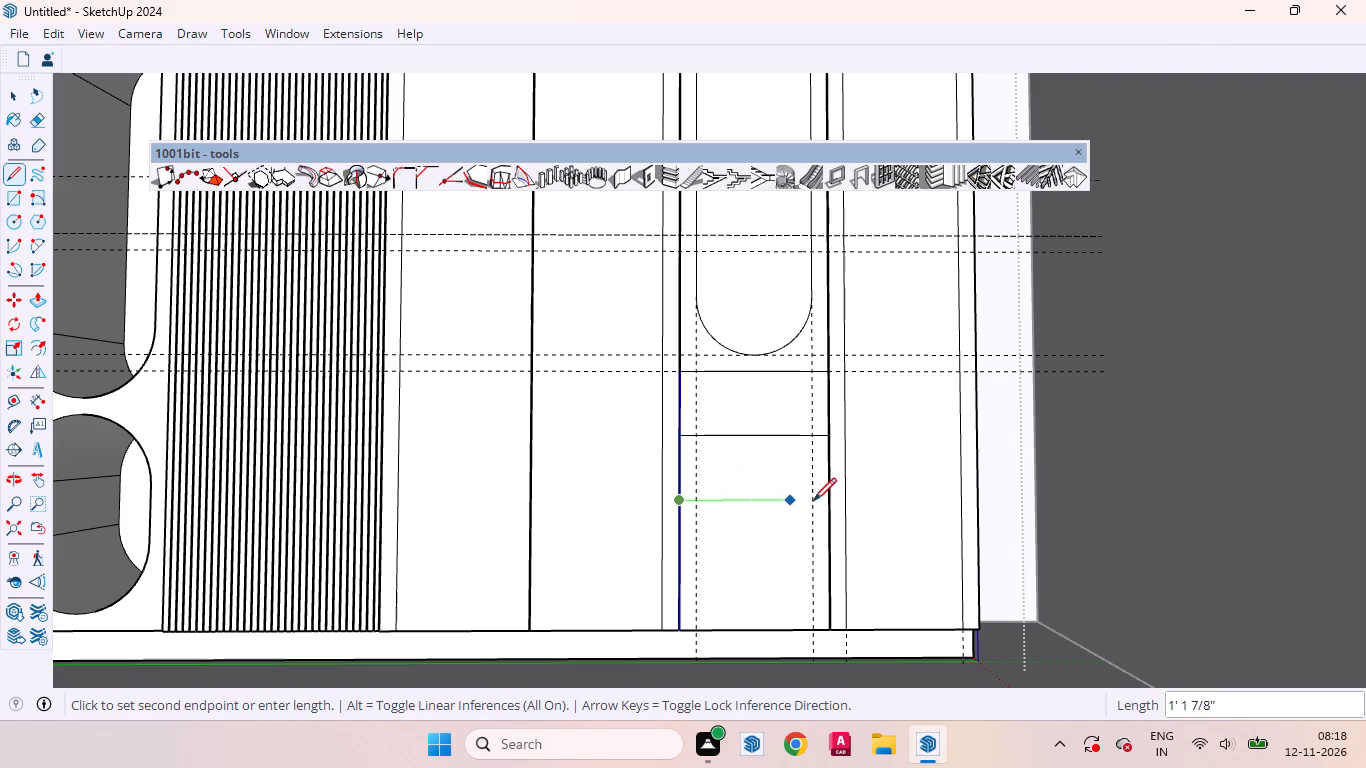
click(836, 501)
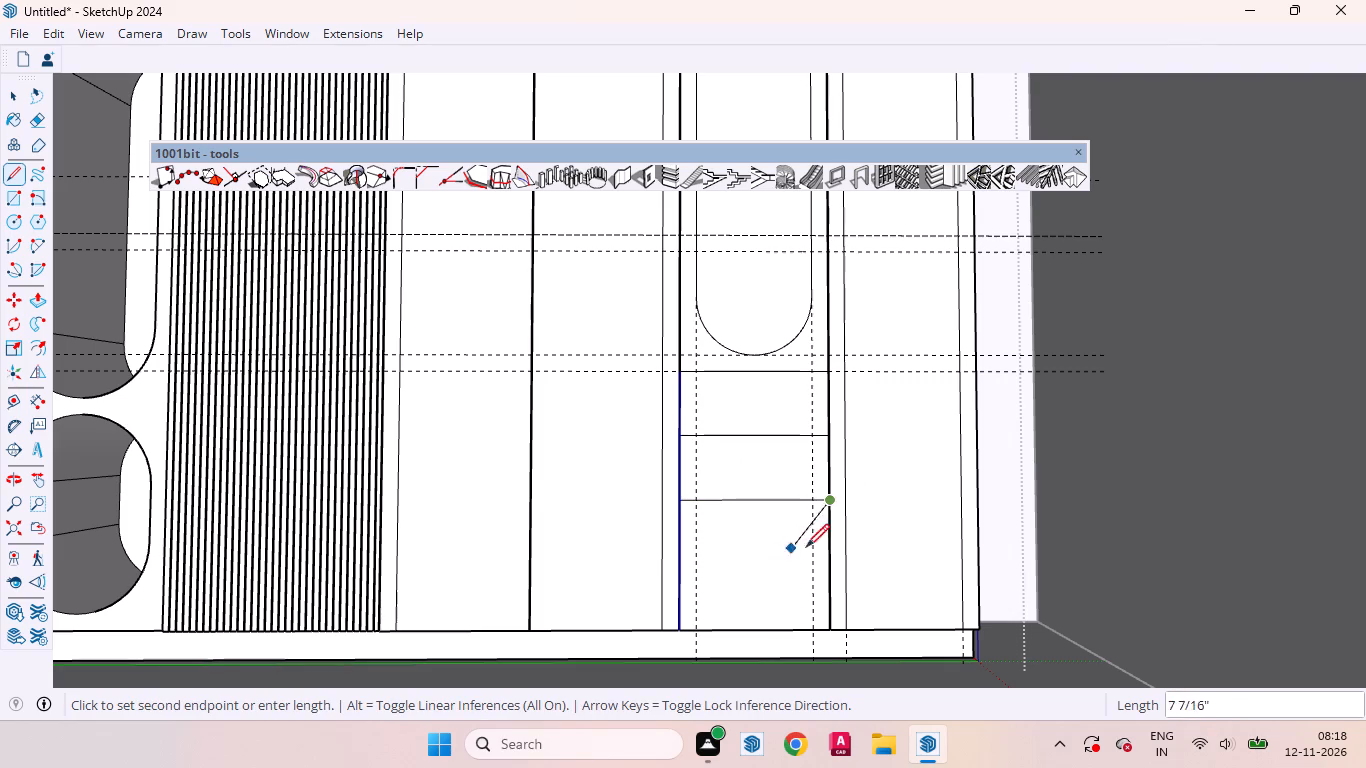
key(space)
click(775, 580)
click(756, 462)
click(752, 414)
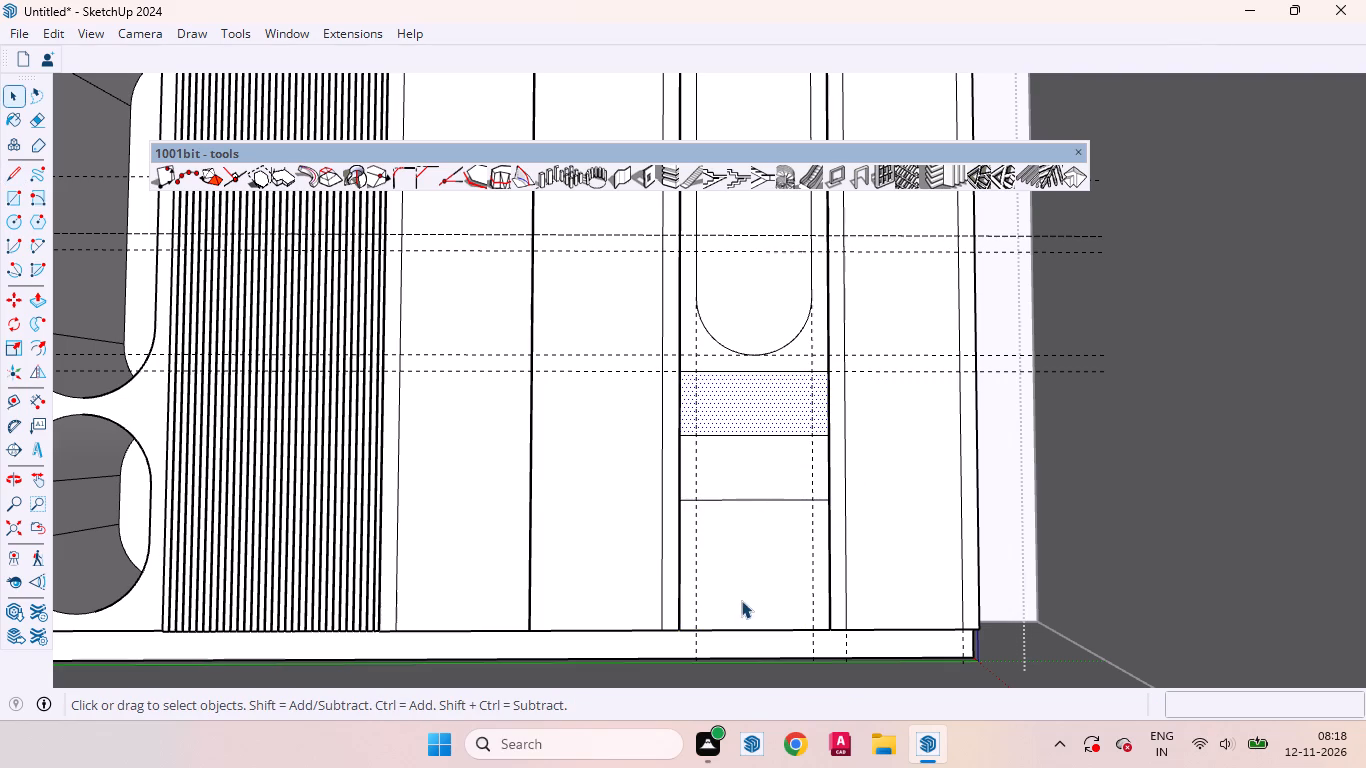
click(740, 549)
key(l)
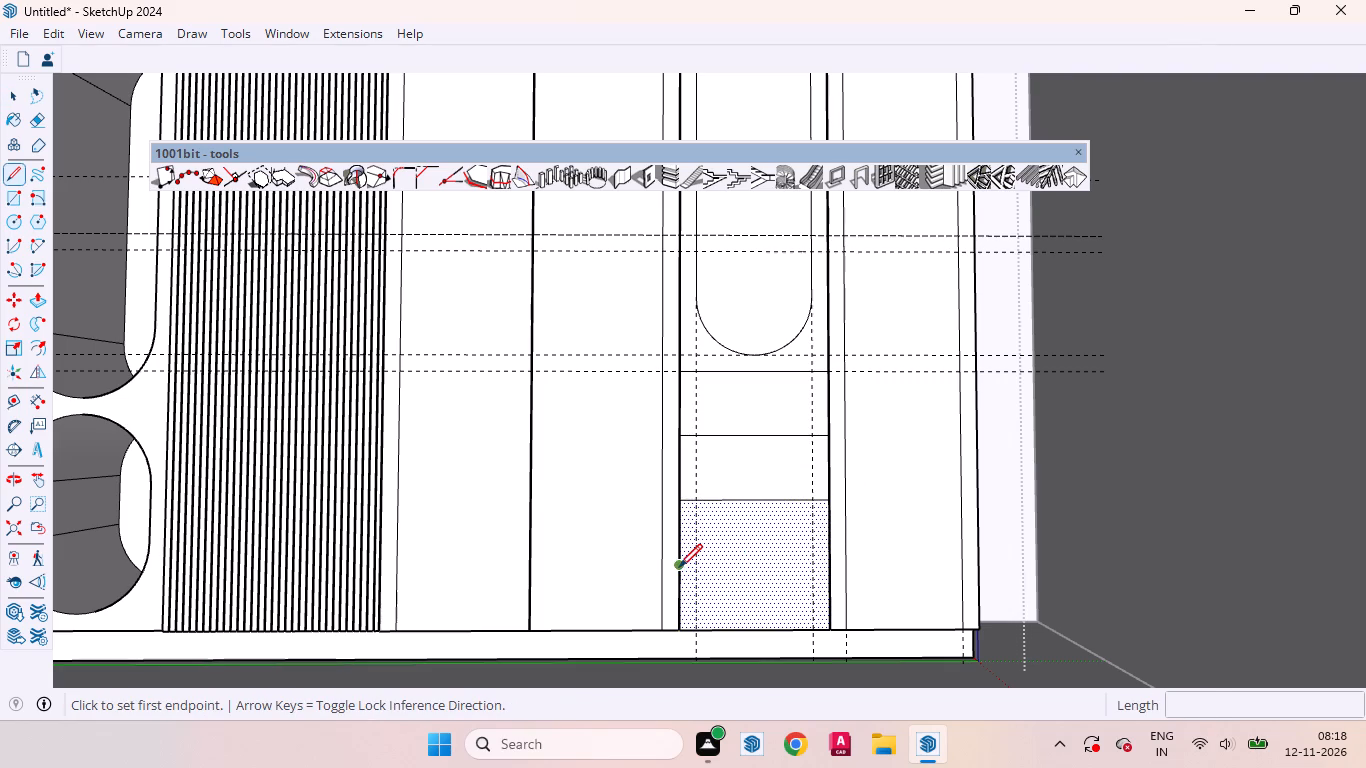
click(679, 567)
click(830, 564)
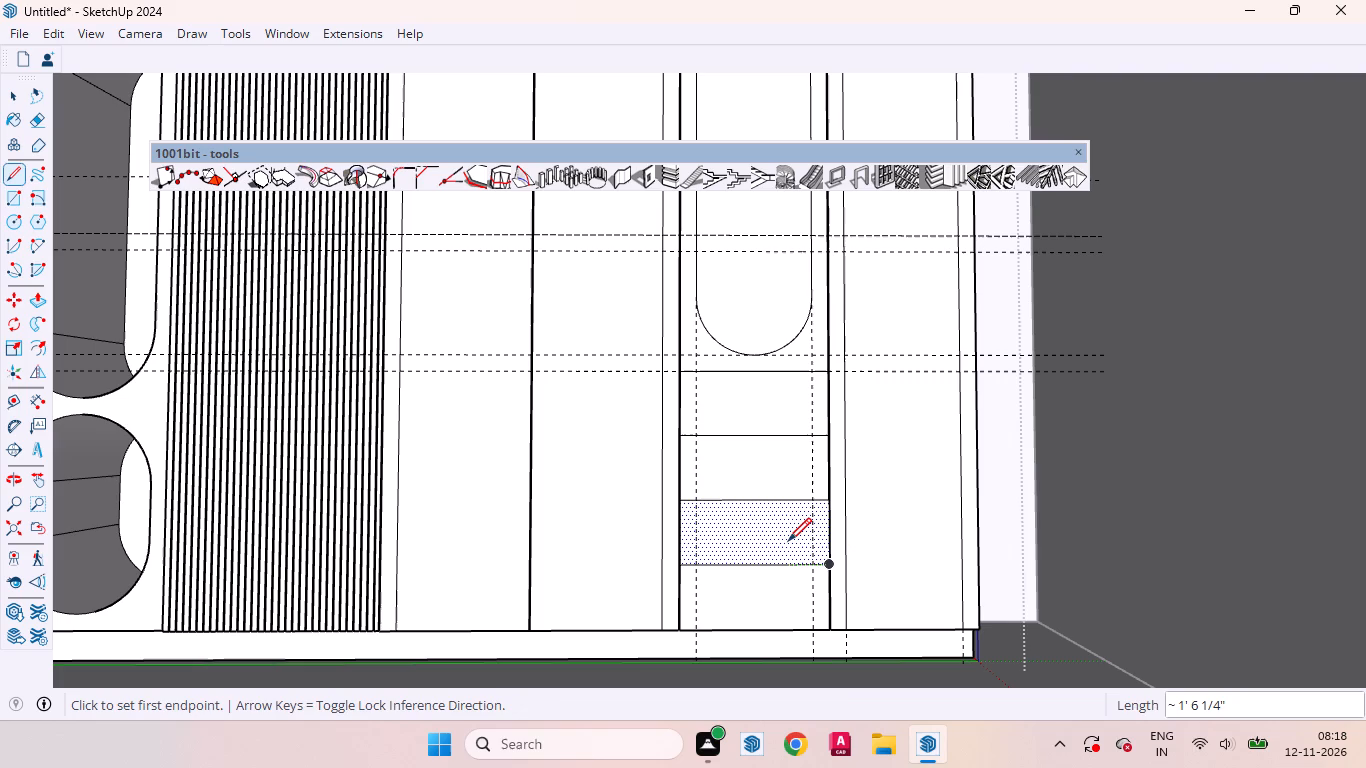
key(space)
click(766, 480)
click(753, 422)
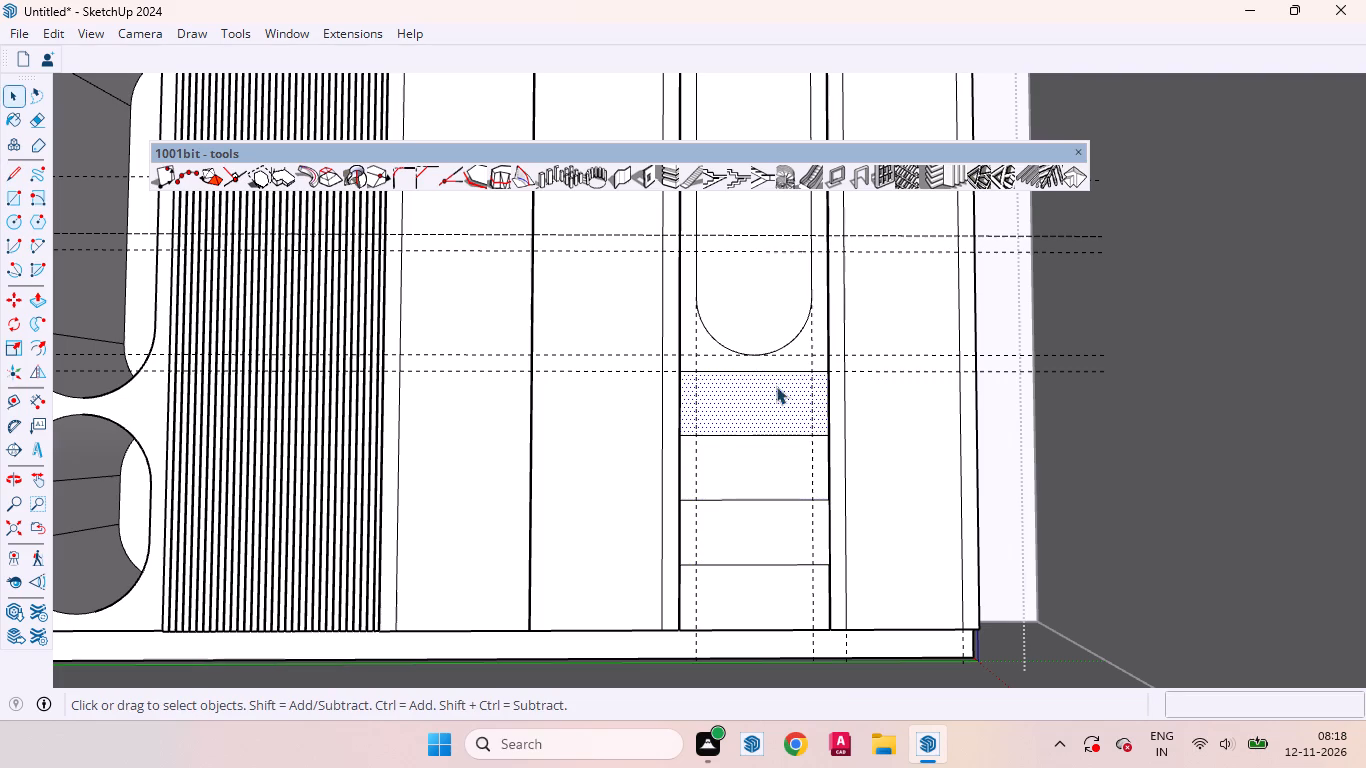
Copy the drawer rectangle's top edge and the three dividing lines 3 mm downward.
click(775, 372)
ctrl+click(769, 434)
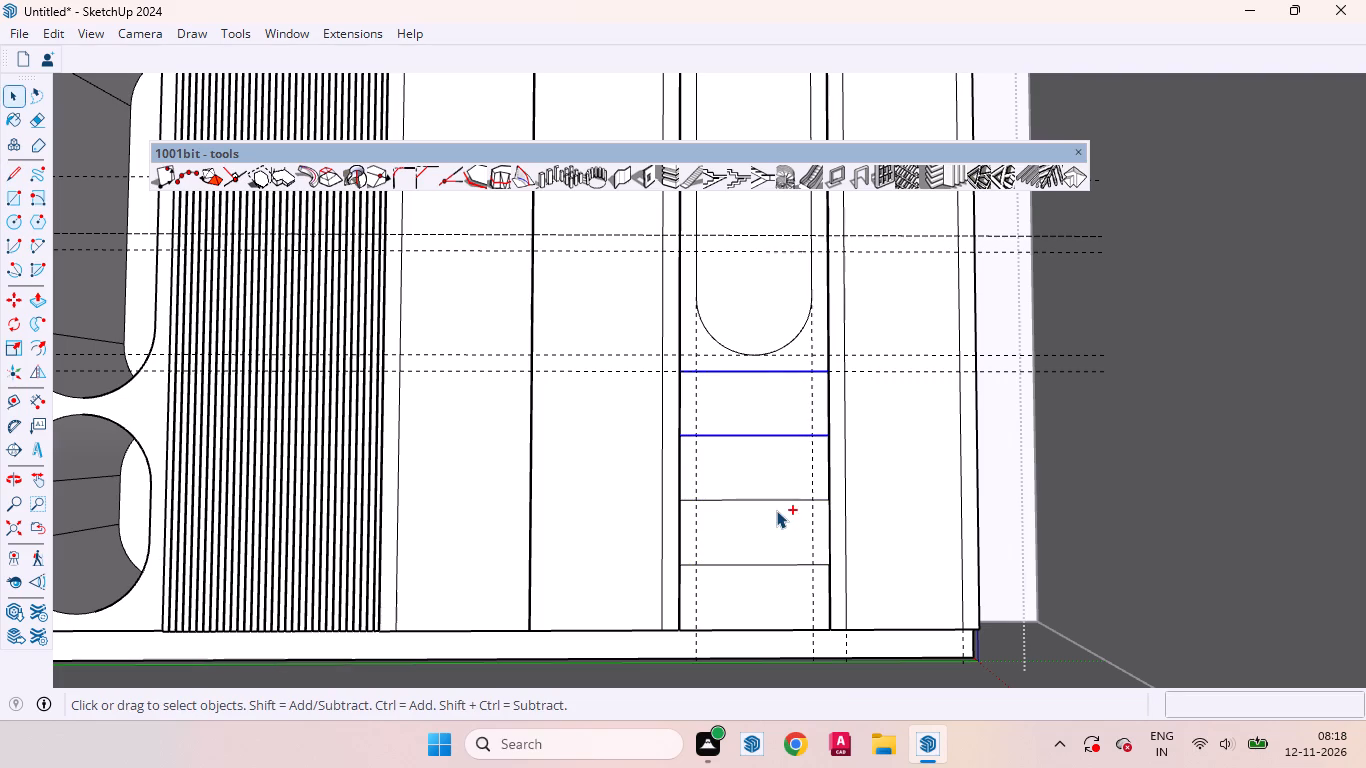
ctrl+click(770, 498)
ctrl+click(775, 565)
key(m)
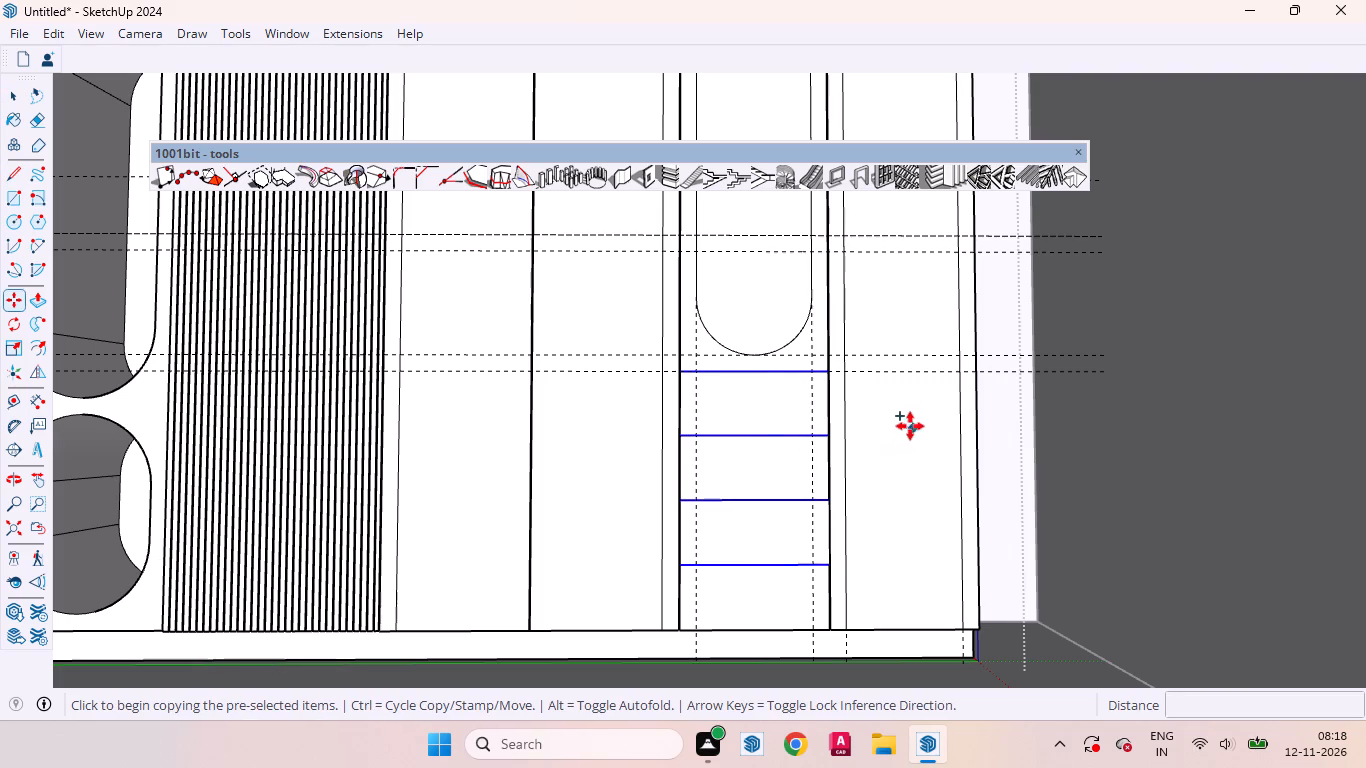
click(895, 305)
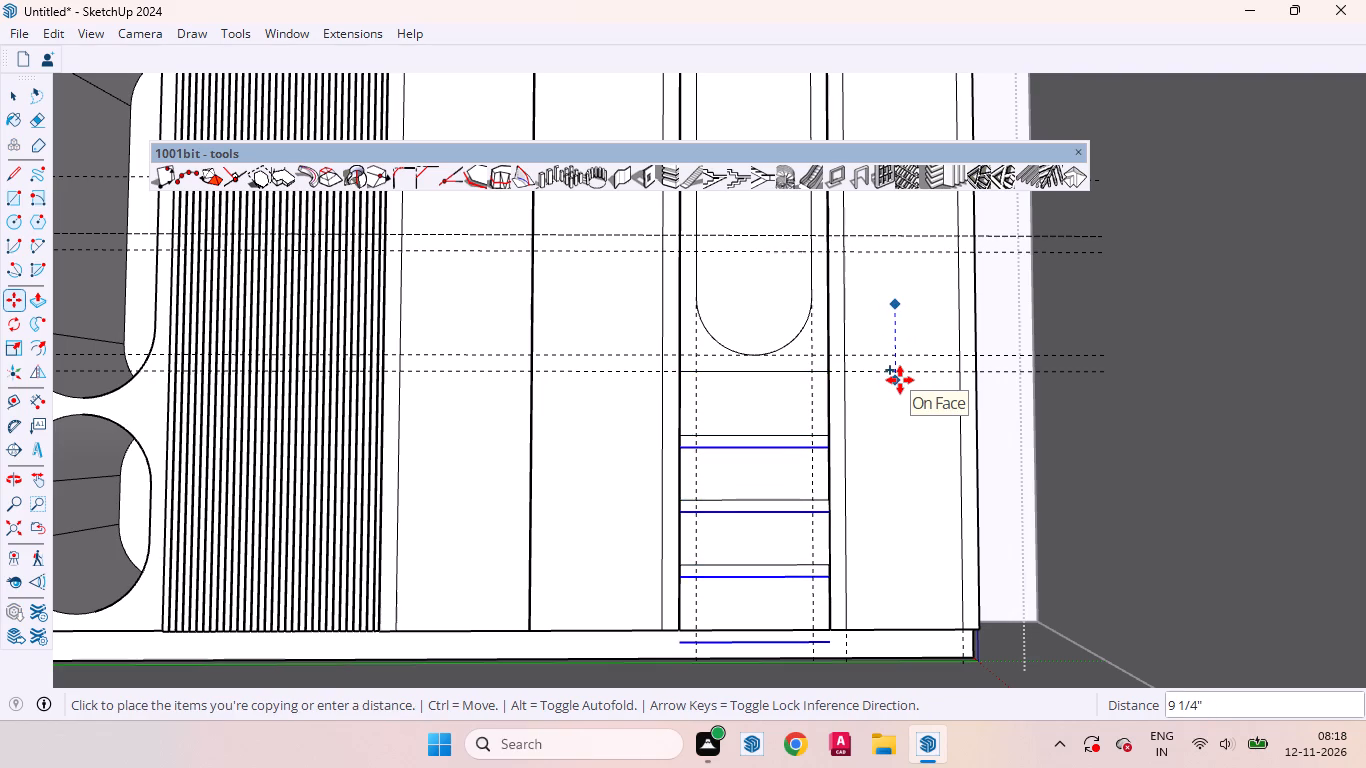
text(3mm)
key(Return)
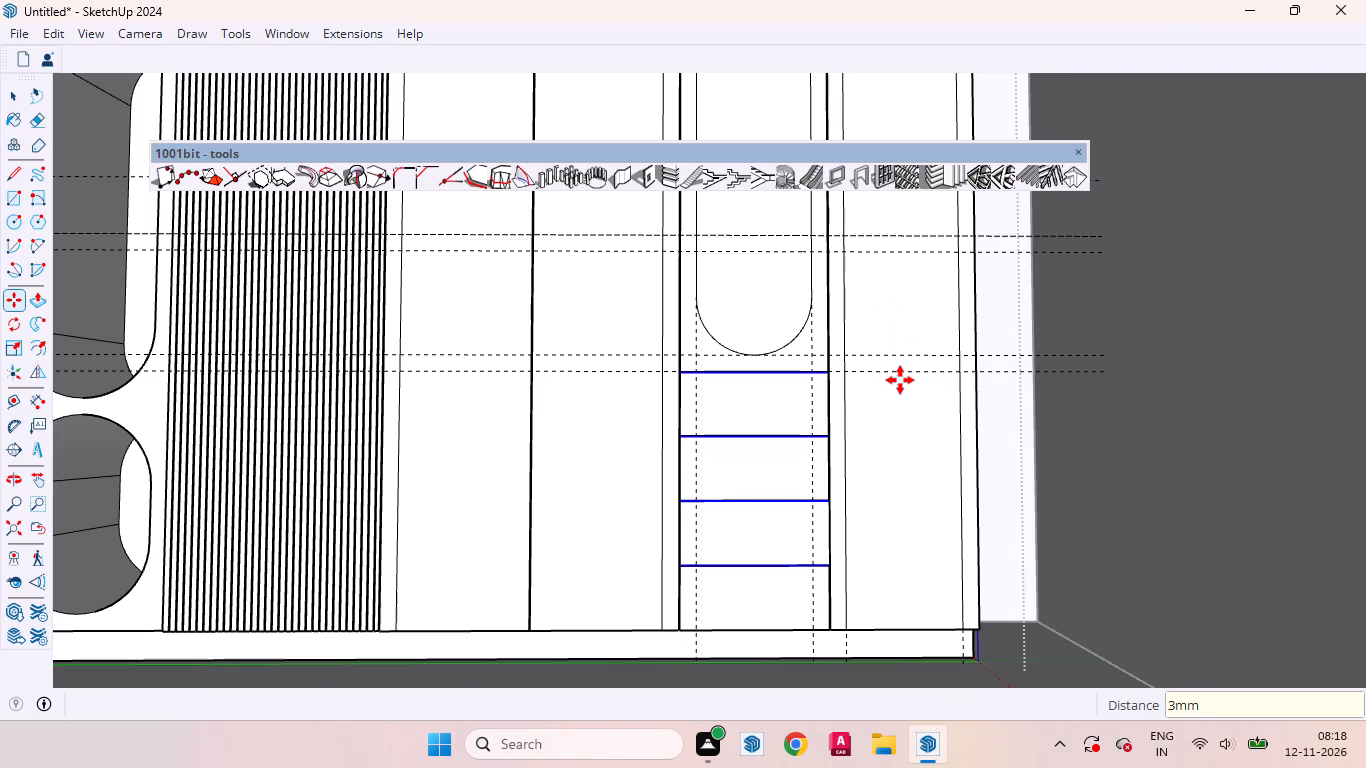
key(space)
Push the 3 mm strip above the top drawer front inward, repeating the previous push depth, to form a groove.
scroll(710, 379, up, 20)
scroll(710, 379, up, 5)
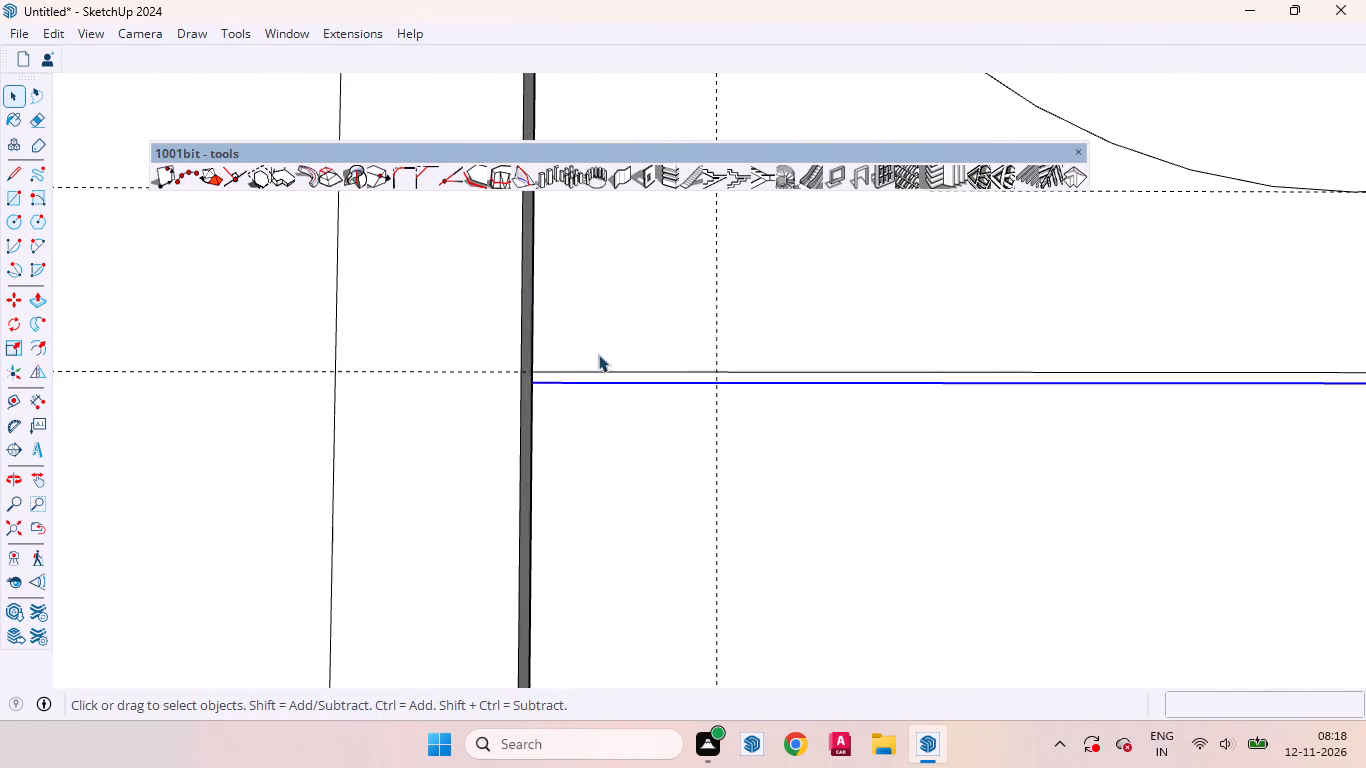
scroll(598, 354, up, 8)
middle_drag(590, 419, 857, 462)
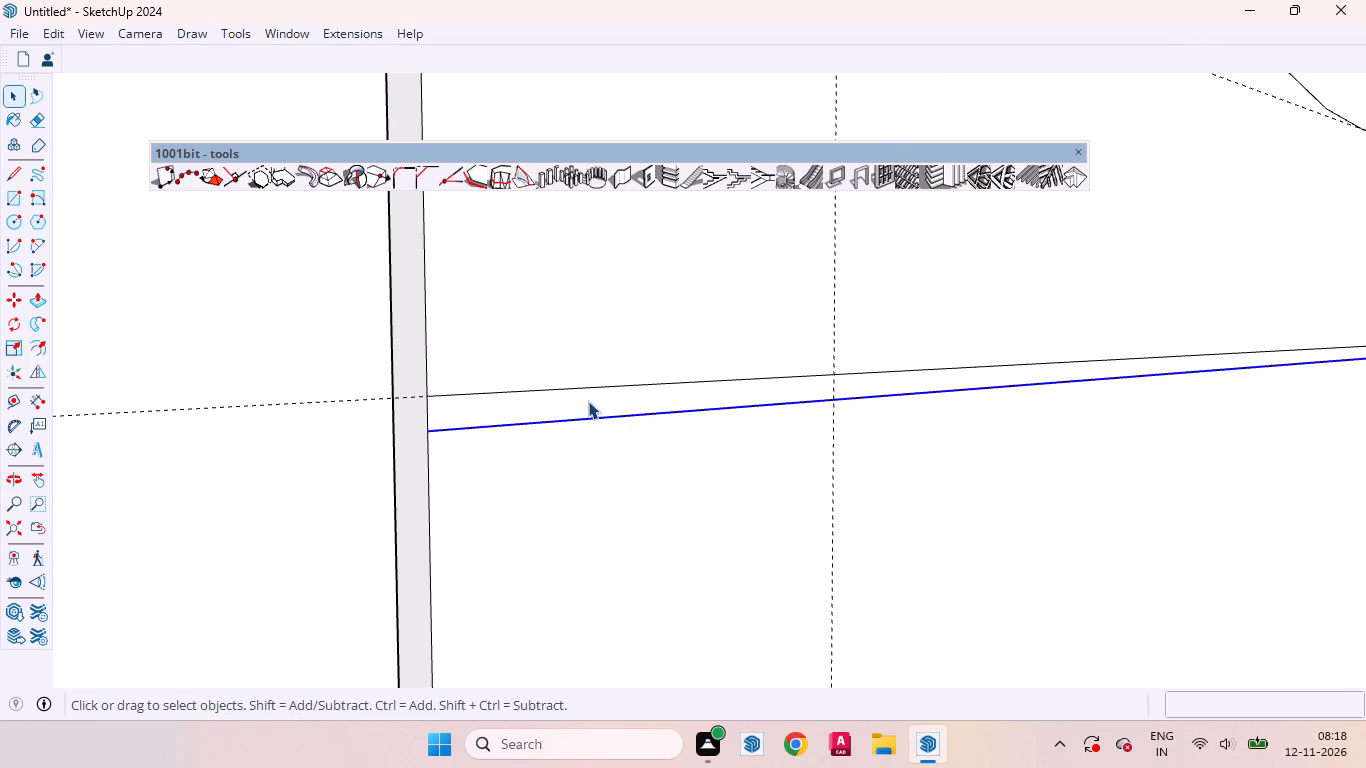
click(588, 401)
key(p)
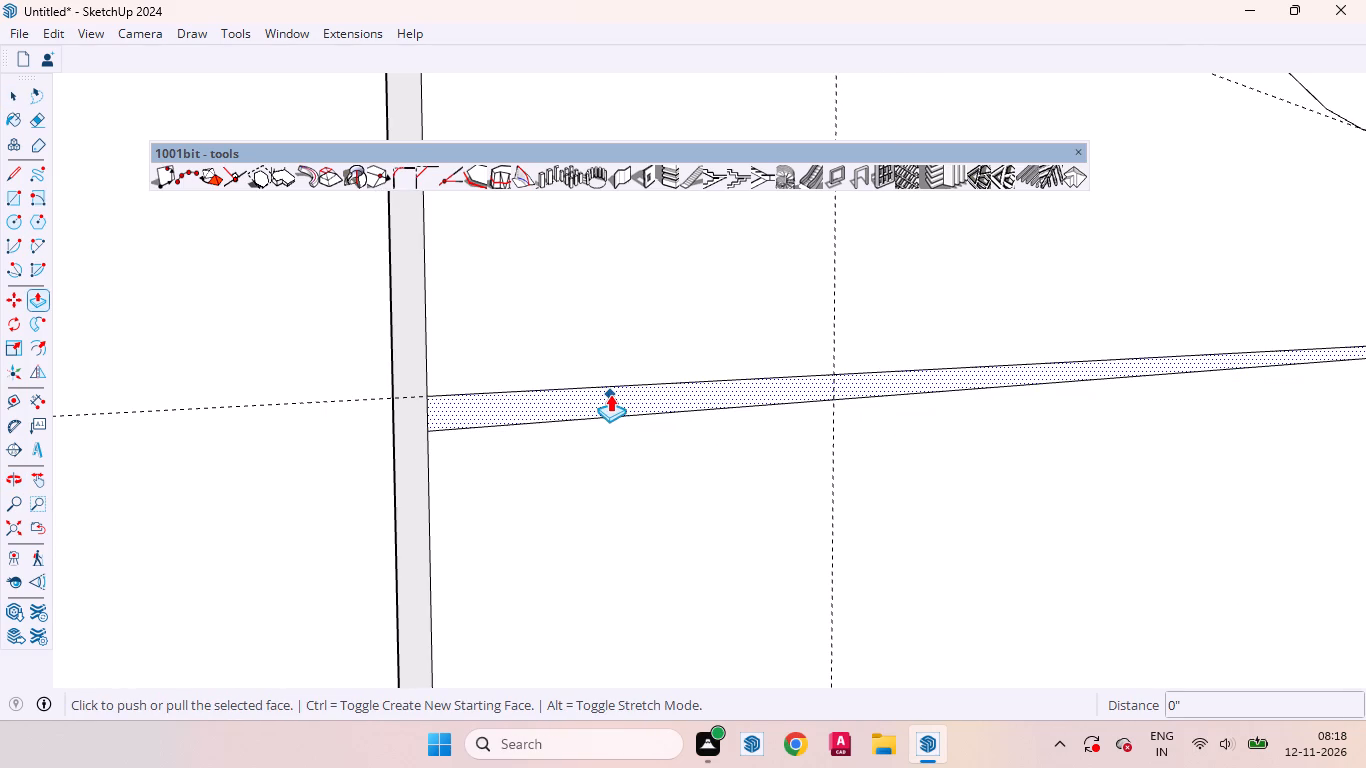
click(609, 403)
click(609, 403)
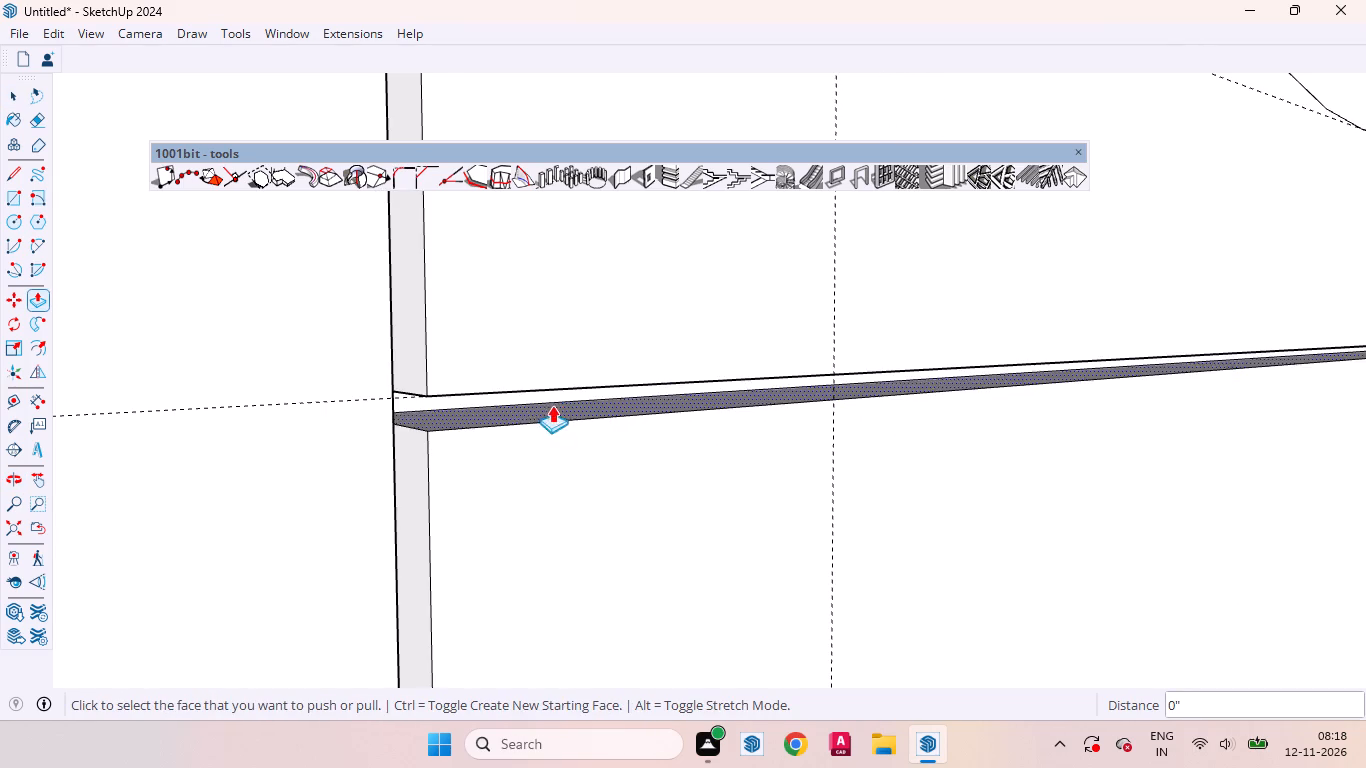
Push the three remaining 3 mm strips between the drawer fronts inward to the same depth as the top groove.
scroll(546, 405, down, 3)
scroll(501, 356, down, 20)
scroll(501, 356, down, 4)
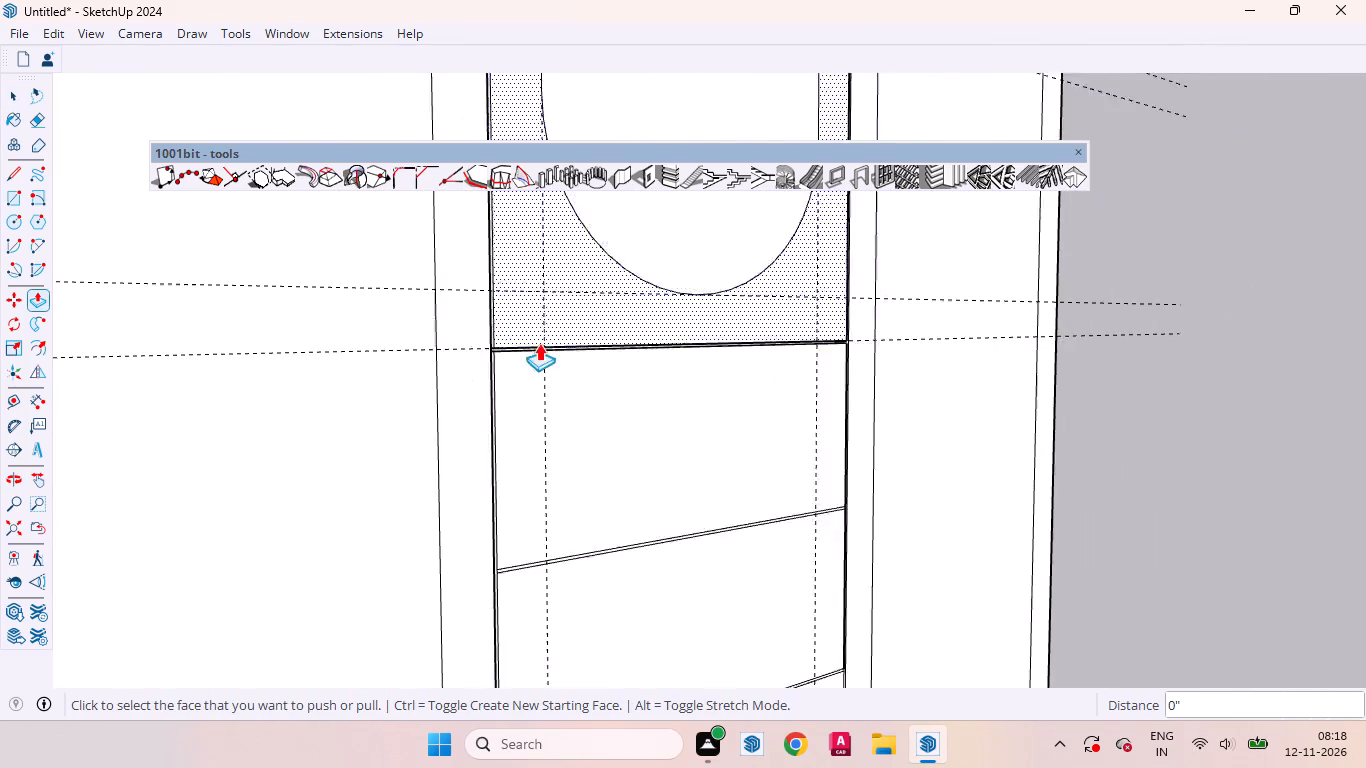
scroll(539, 343, down, 1)
scroll(455, 531, up, 20)
scroll(455, 531, up, 1)
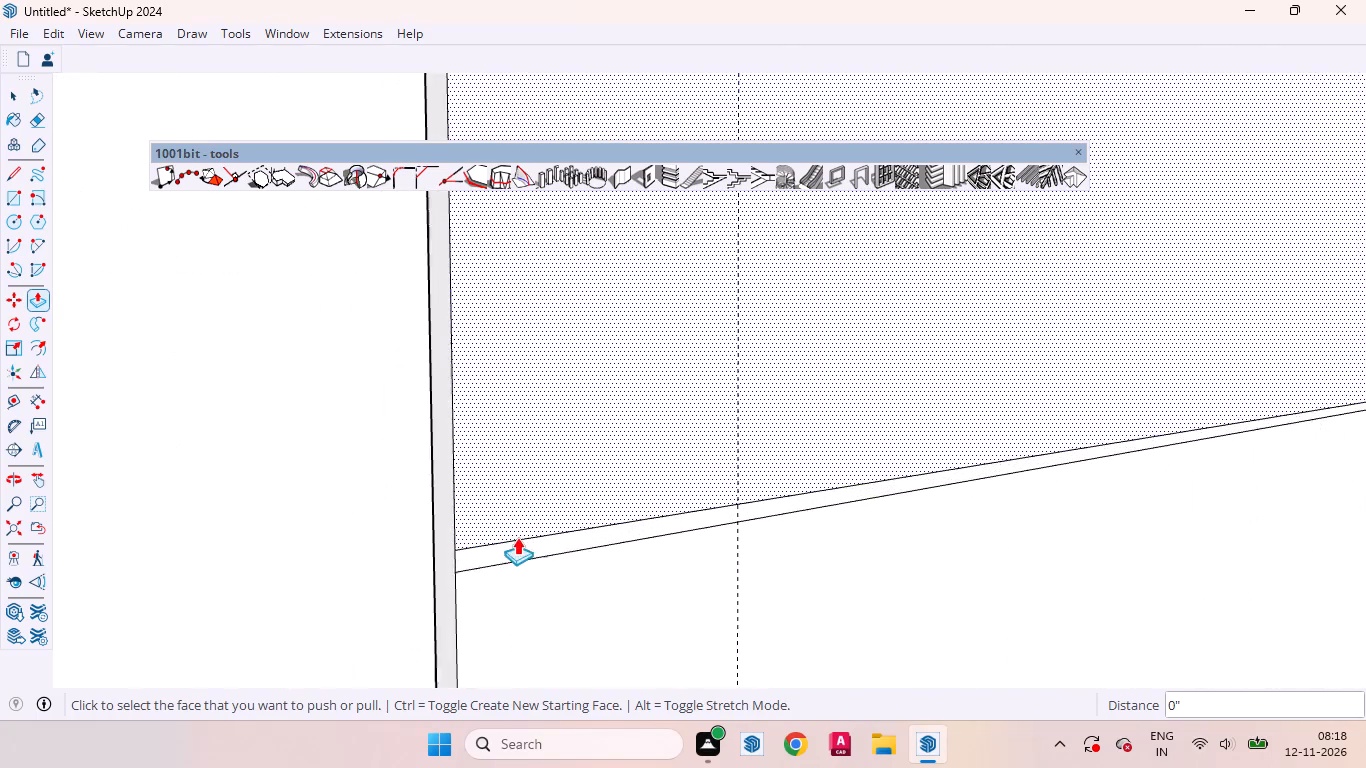
scroll(517, 537, up, 4)
double_click(523, 554)
scroll(467, 440, down, 11)
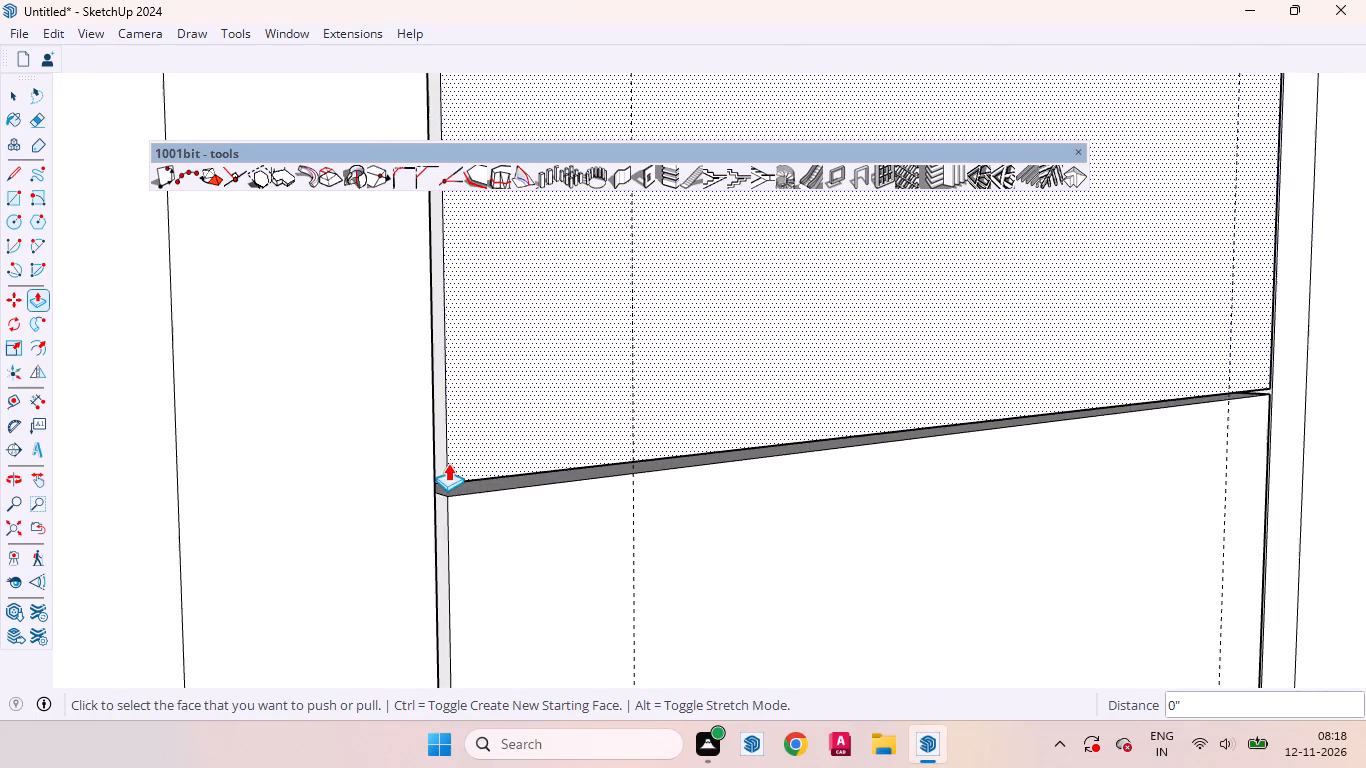
scroll(448, 463, down, 20)
scroll(448, 463, down, 3)
scroll(513, 558, up, 4)
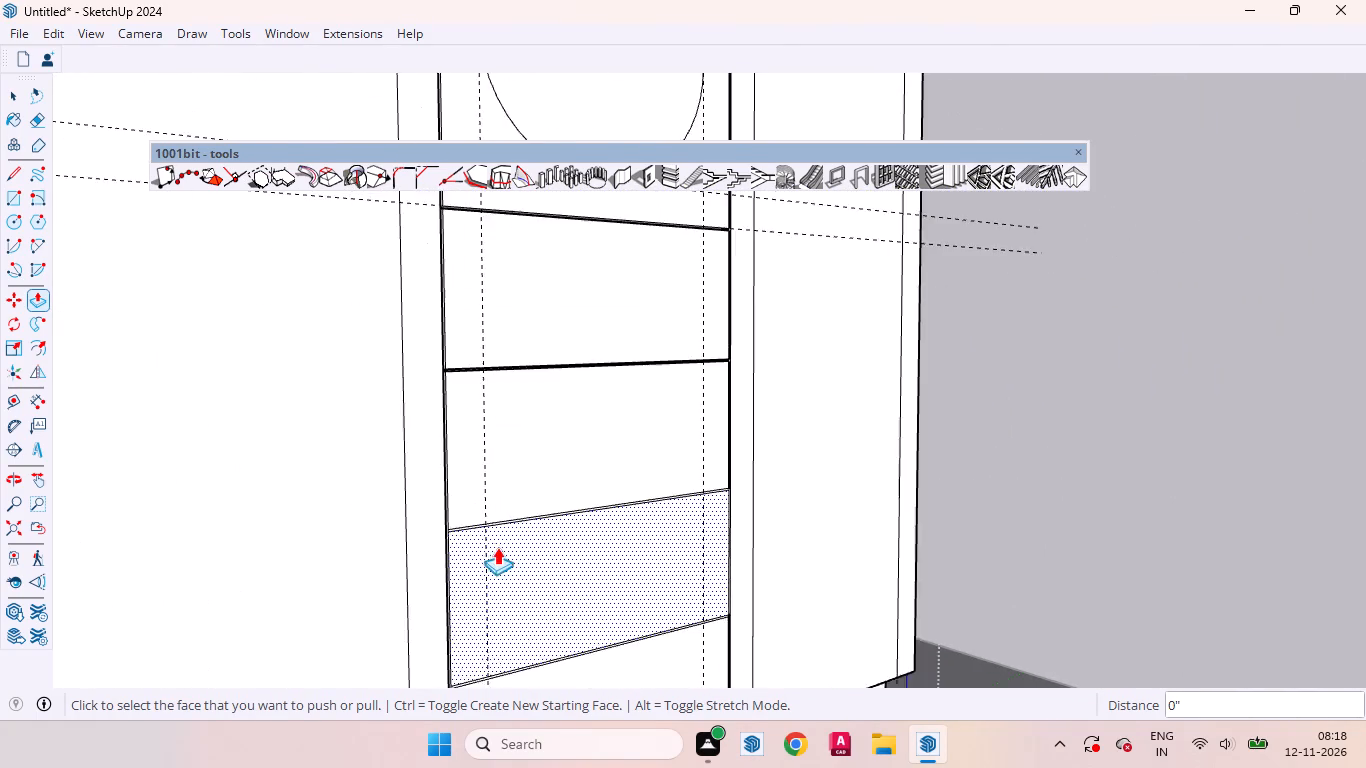
scroll(497, 547, up, 20)
scroll(497, 547, up, 5)
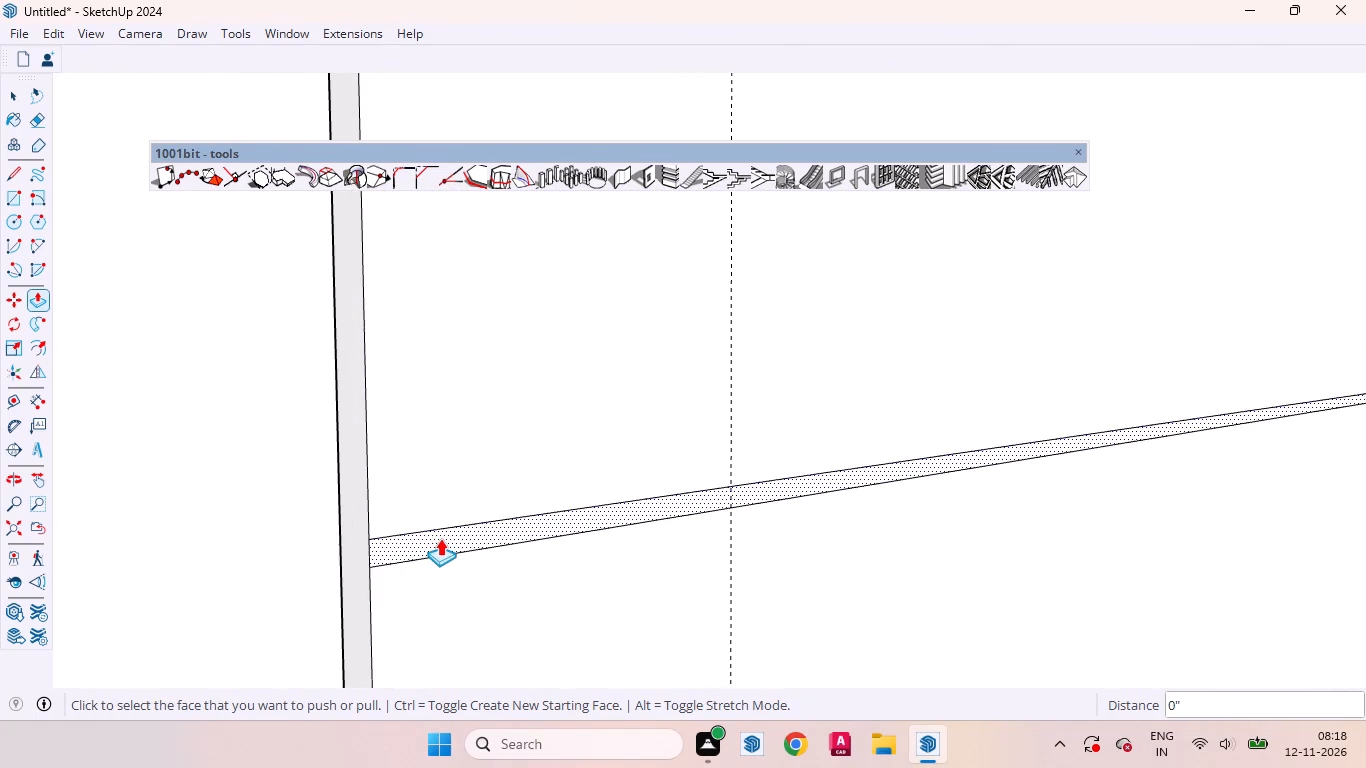
double_click(440, 538)
scroll(417, 433, down, 20)
scroll(417, 433, down, 3)
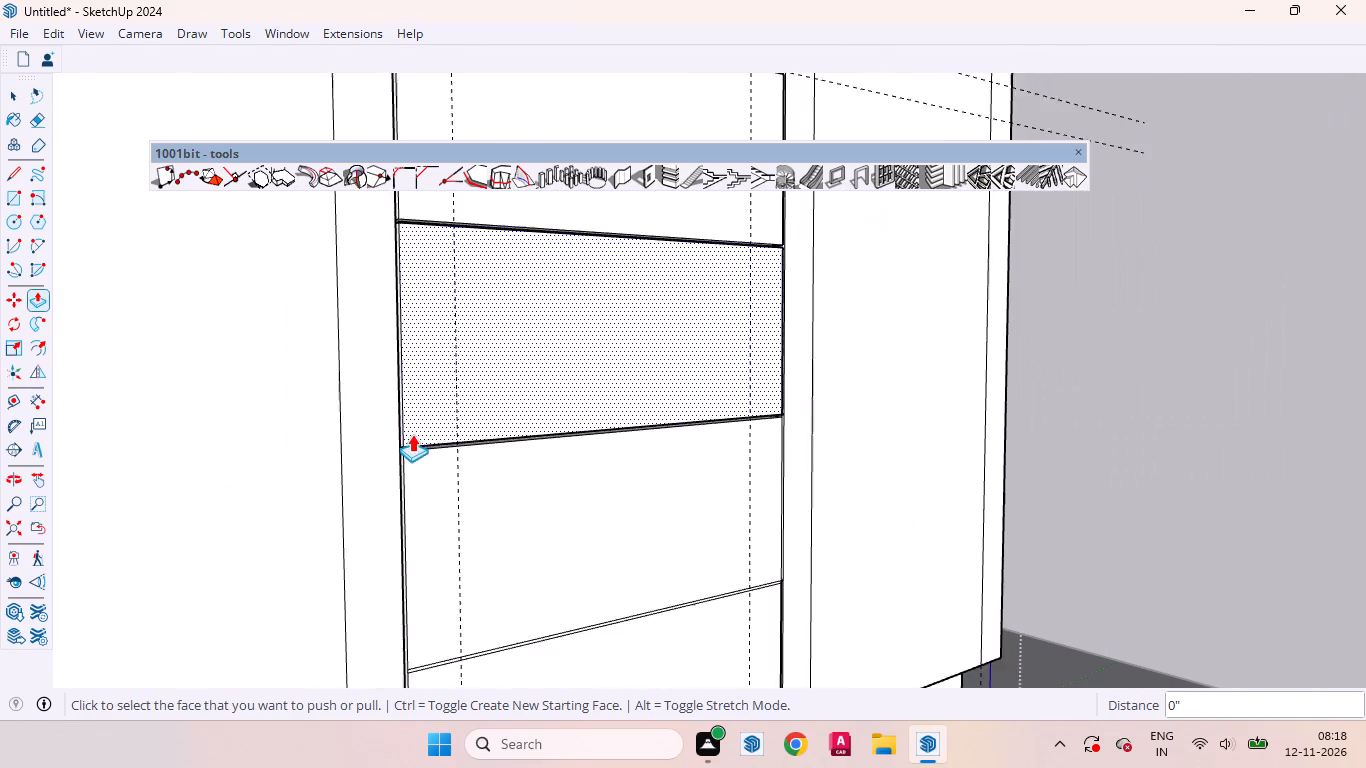
scroll(412, 434, down, 10)
scroll(417, 515, up, 20)
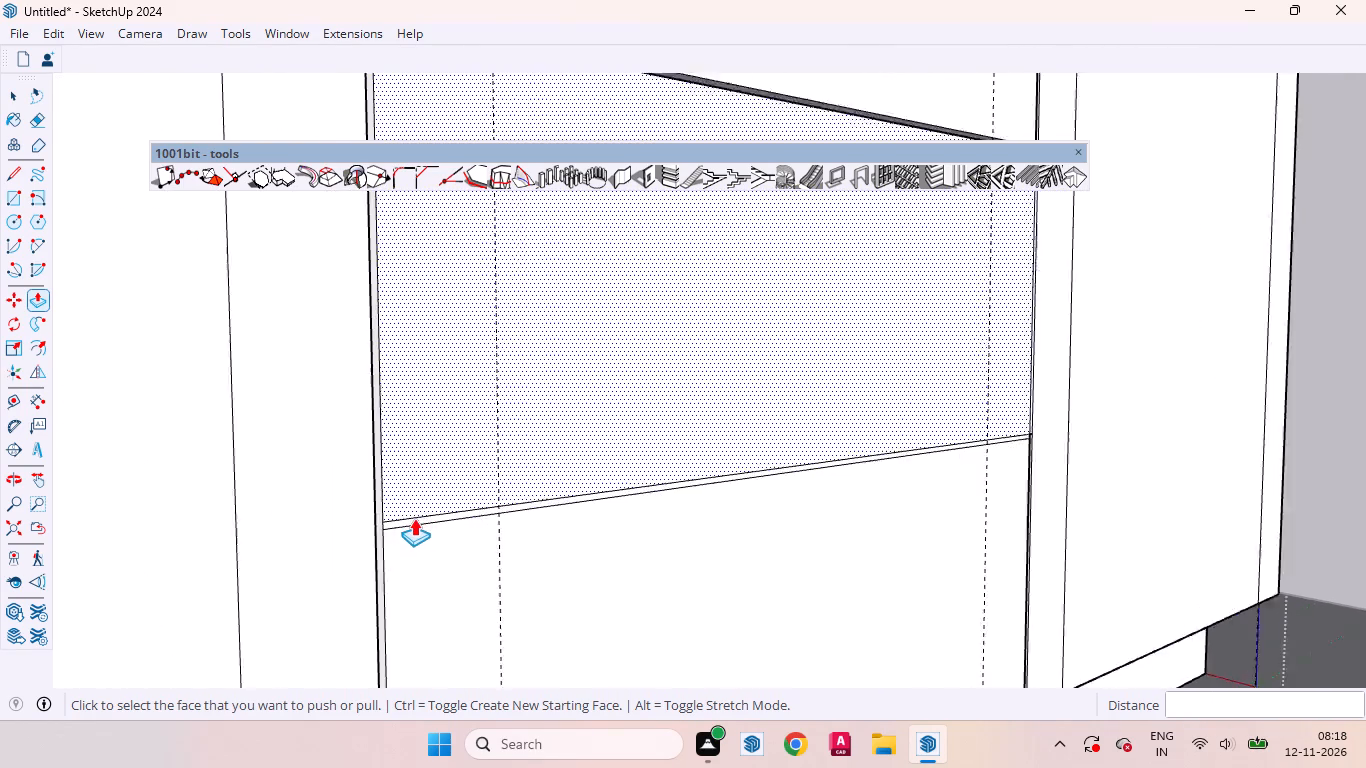
scroll(414, 518, up, 10)
double_click(411, 532)
scroll(465, 523, down, 3)
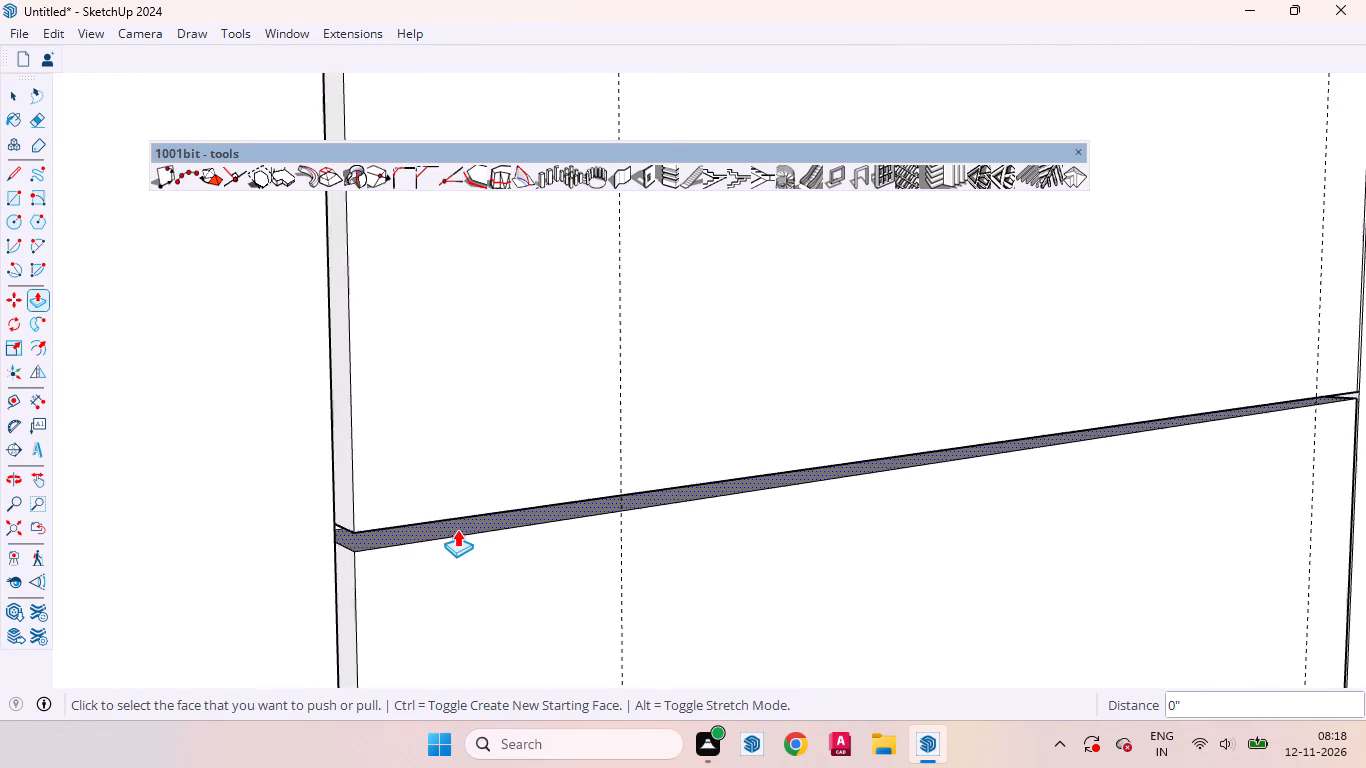
scroll(457, 529, down, 20)
scroll(457, 529, down, 4)
Place a vertical guide about 9 1/16" from the drawer fronts' left edge, through the arc's lowest point.
middle_drag(755, 559, 648, 566)
key(space)
scroll(809, 550, down, 12)
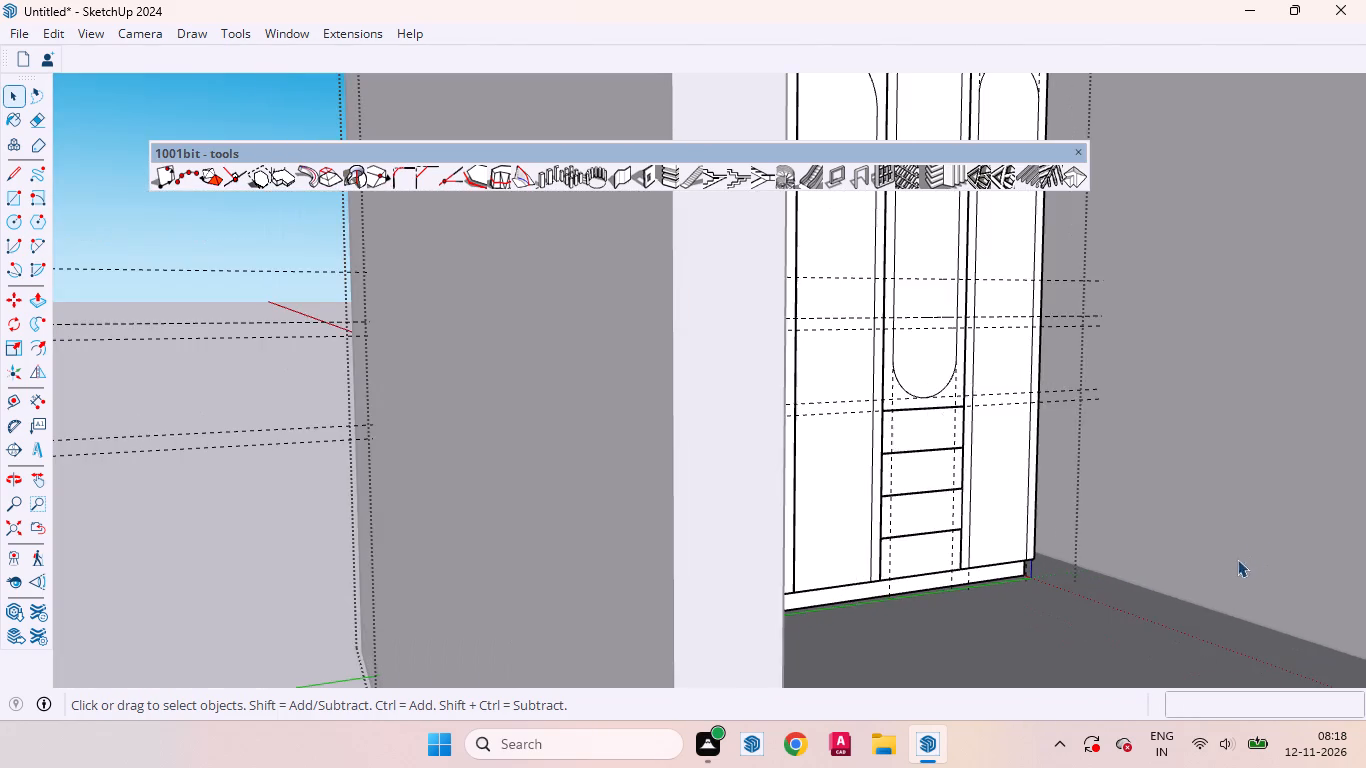
middle_drag(1219, 560, 975, 581)
scroll(1117, 603, down, 8)
scroll(978, 597, up, 3)
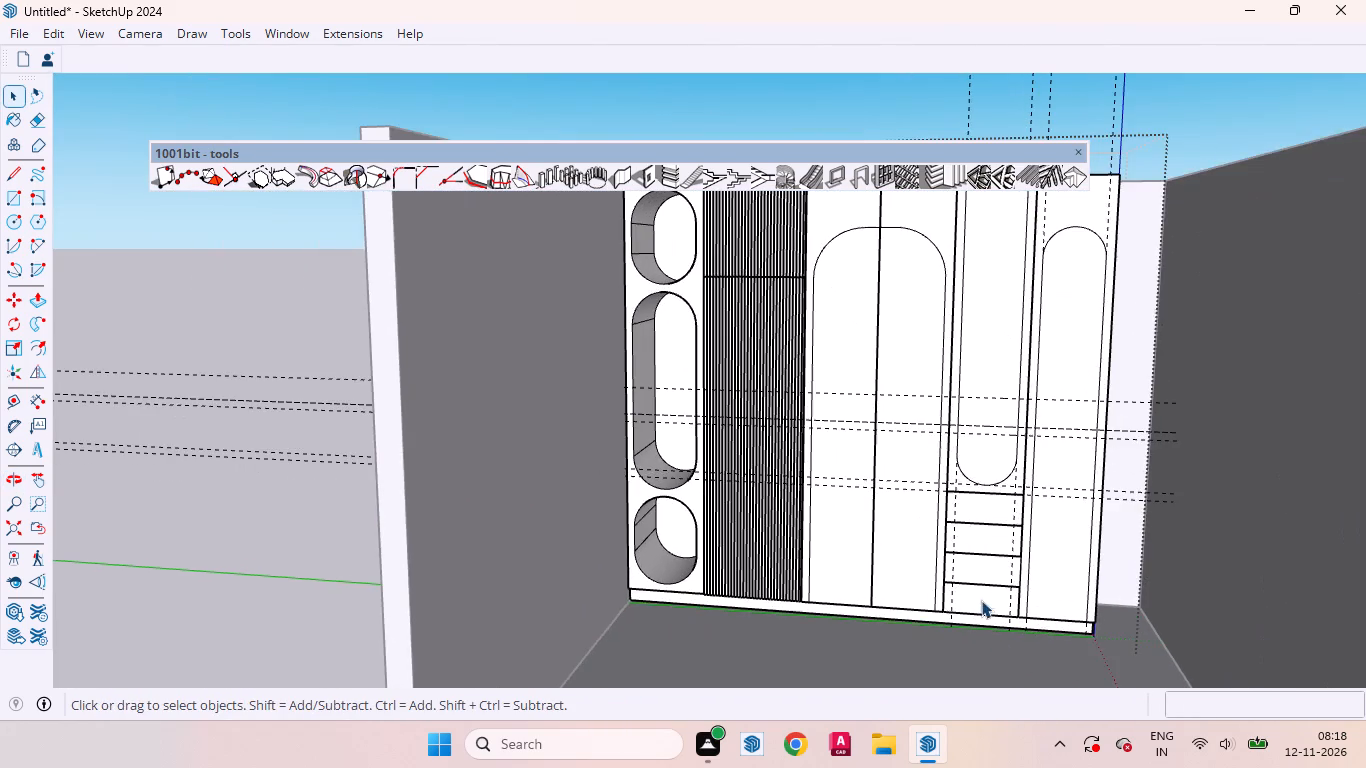
middle_drag(981, 600, 972, 558)
scroll(965, 444, up, 7)
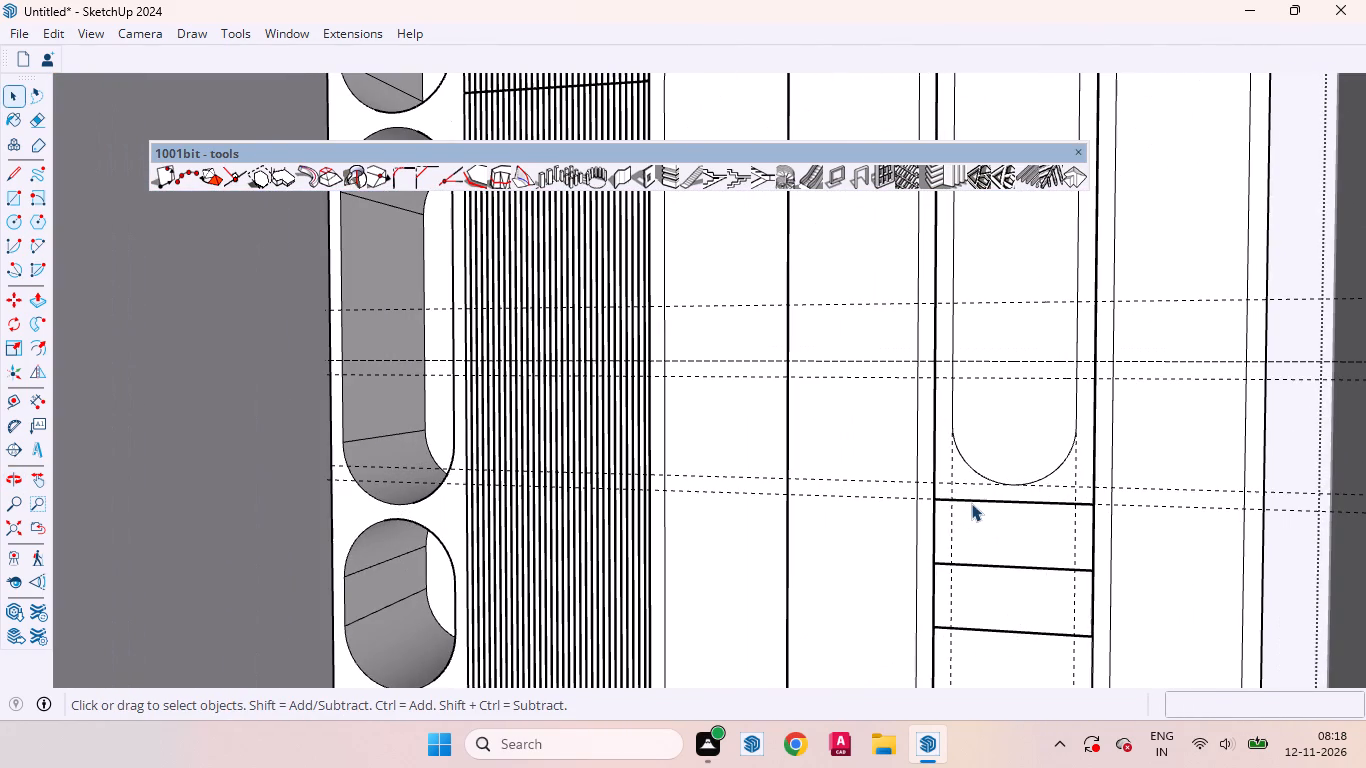
key(t)
scroll(971, 507, up, 12)
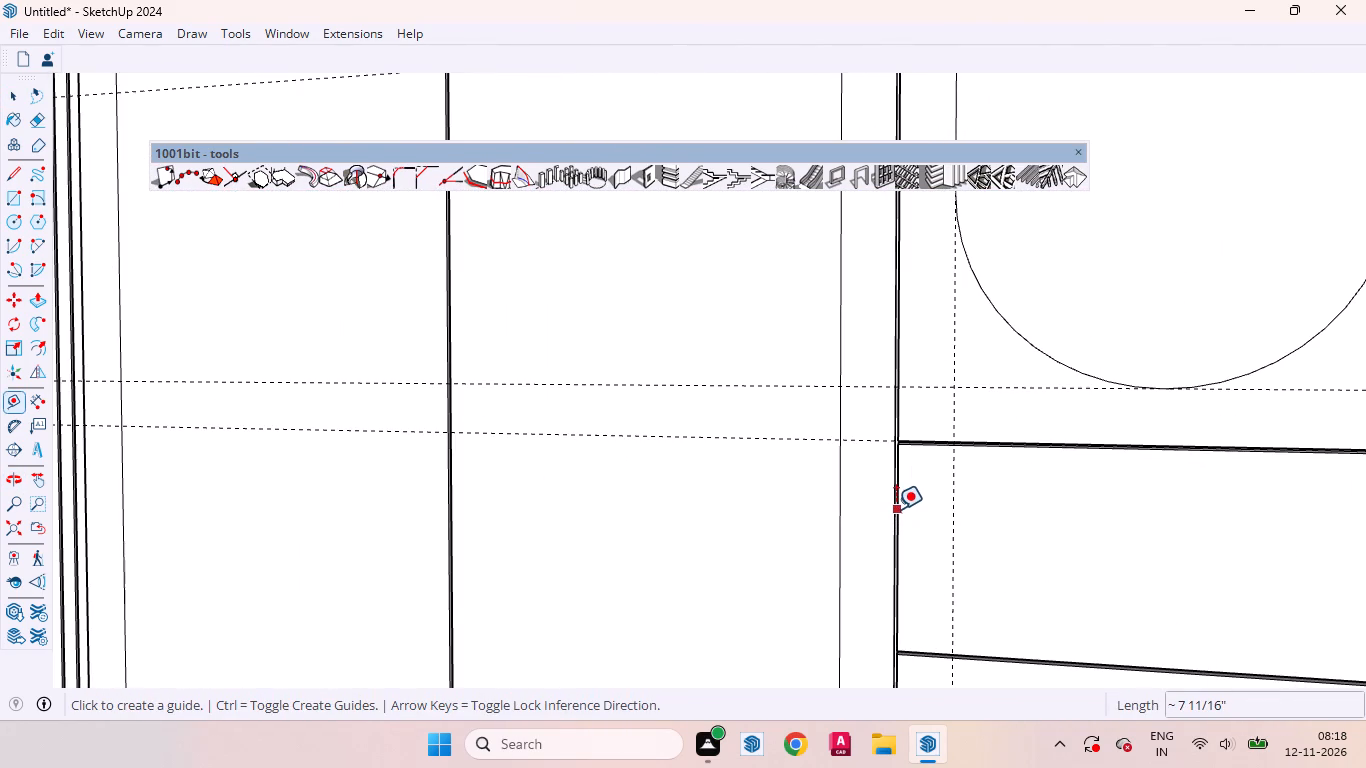
click(896, 509)
scroll(1002, 546, down, 8)
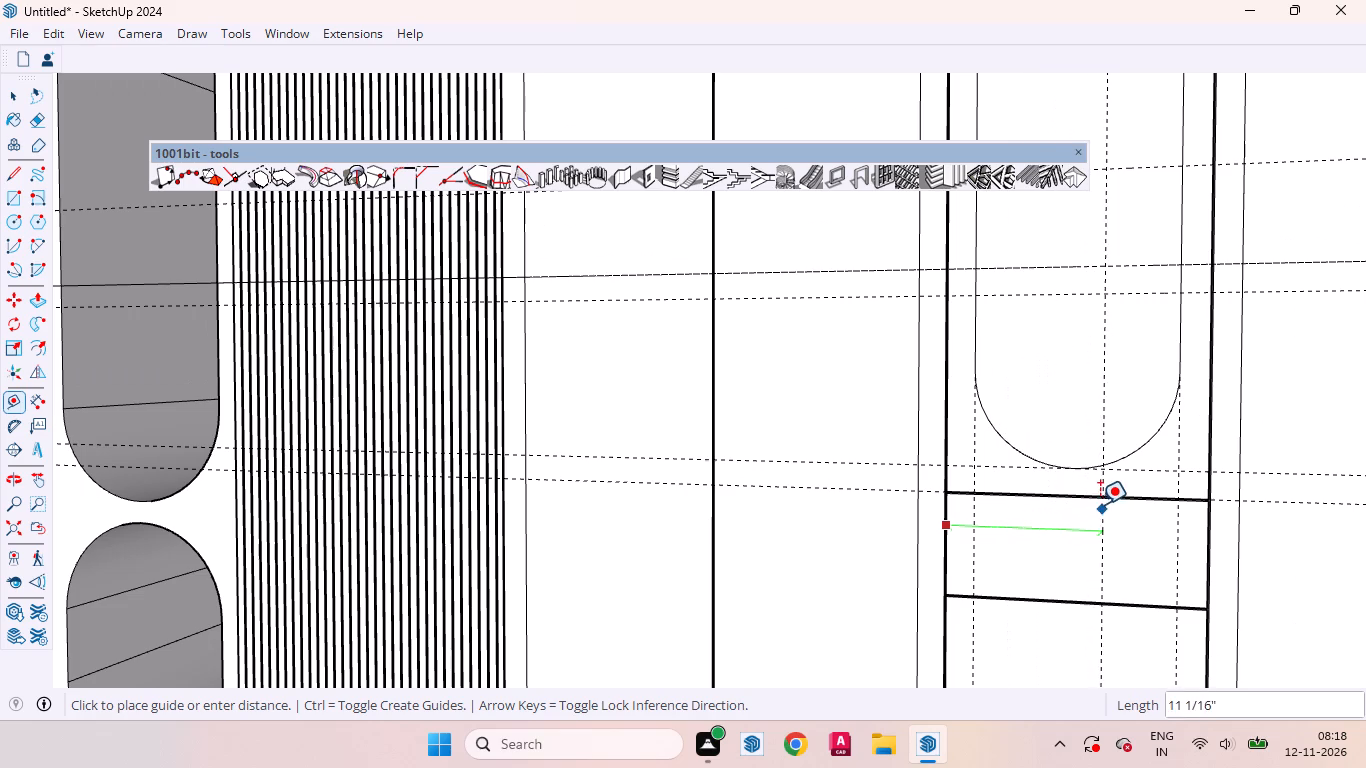
click(1075, 501)
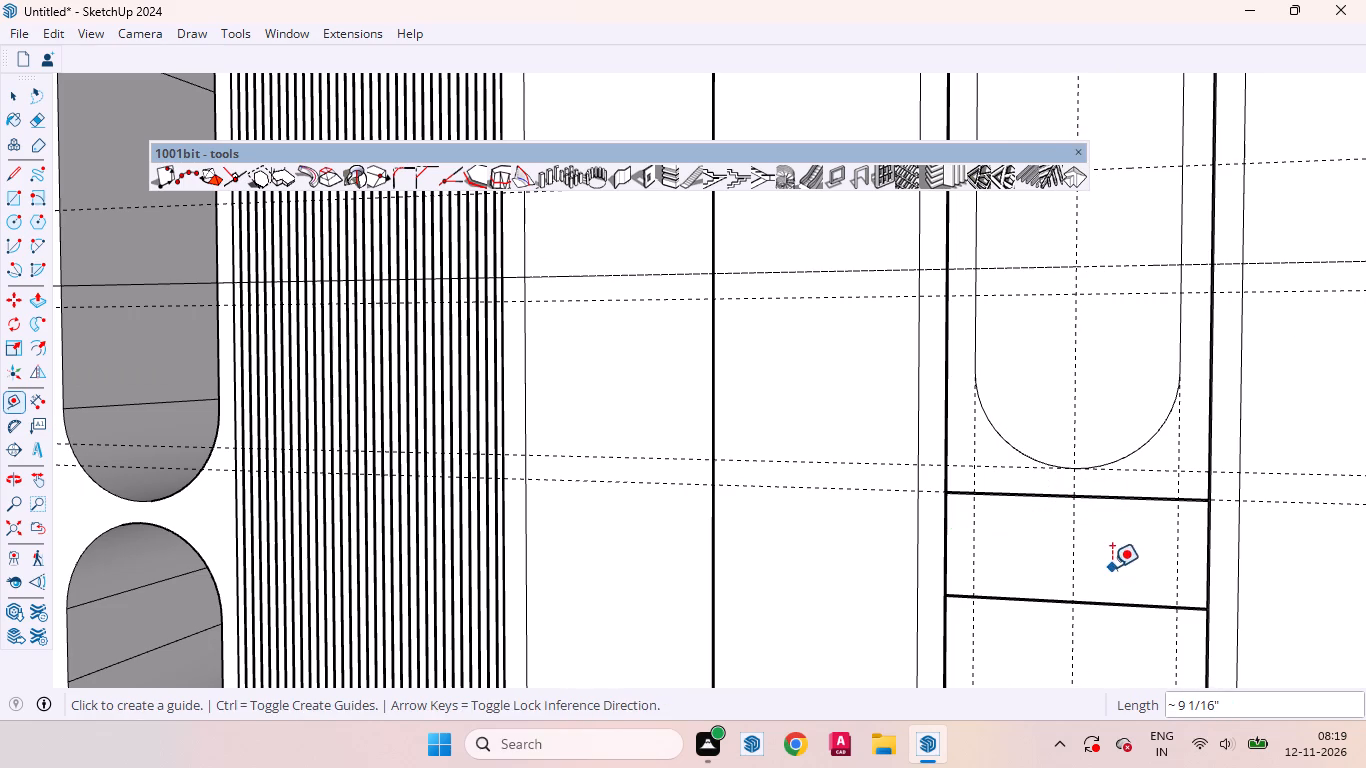
key(space)
scroll(1020, 436, down, 17)
scroll(1051, 518, down, 4)
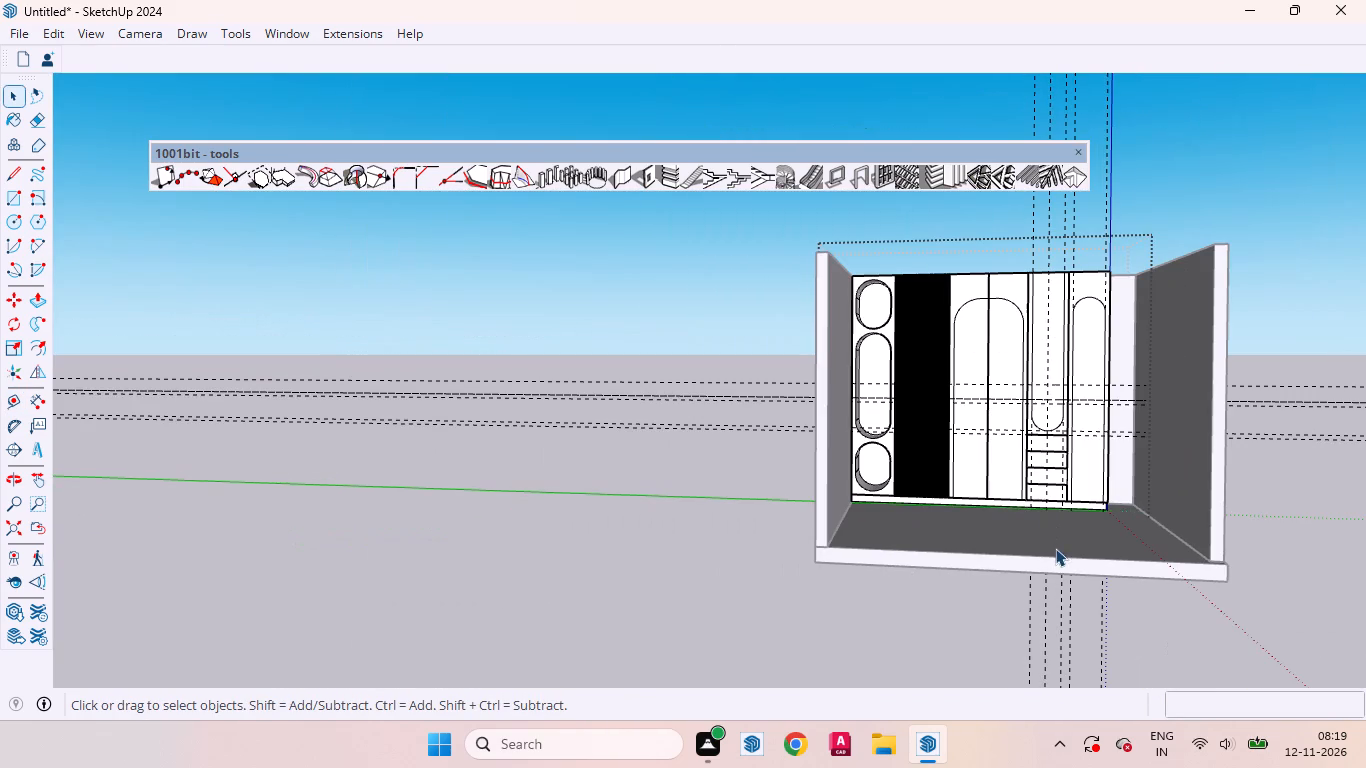
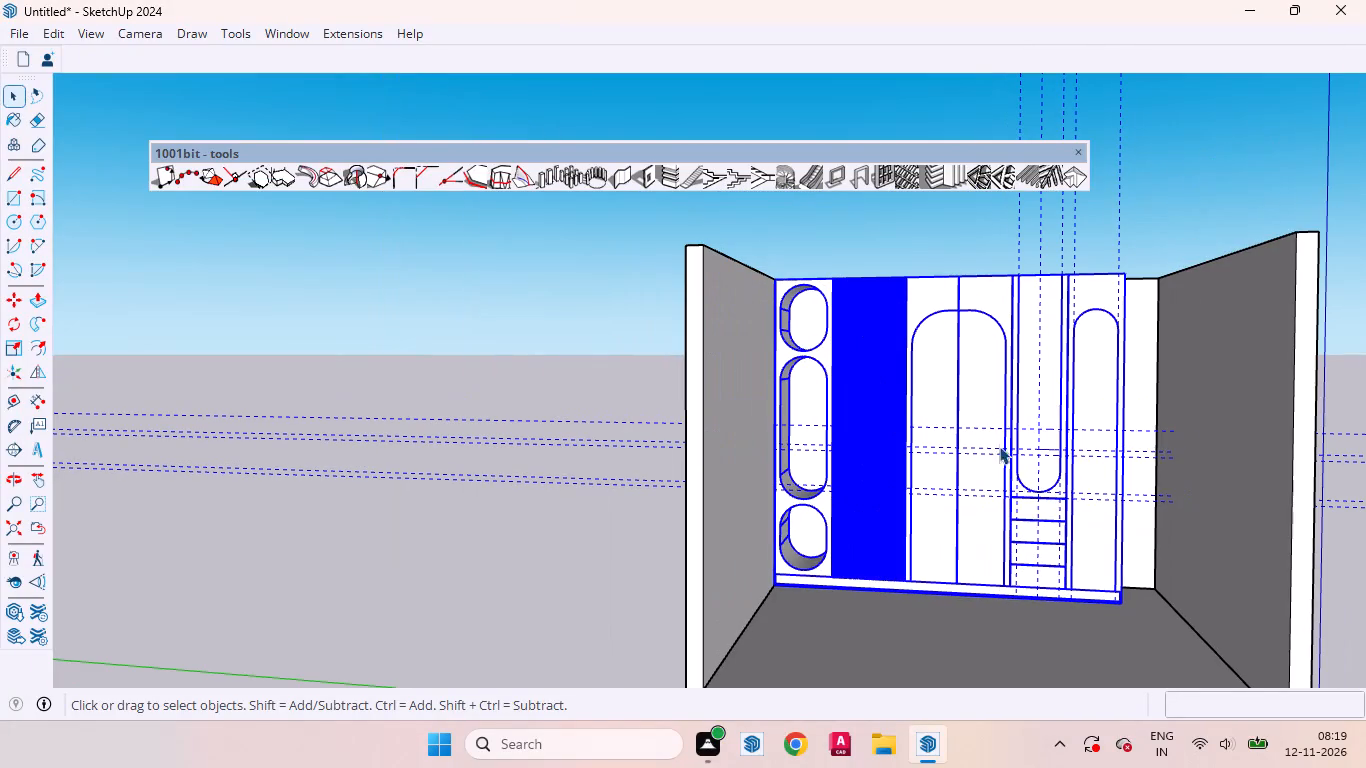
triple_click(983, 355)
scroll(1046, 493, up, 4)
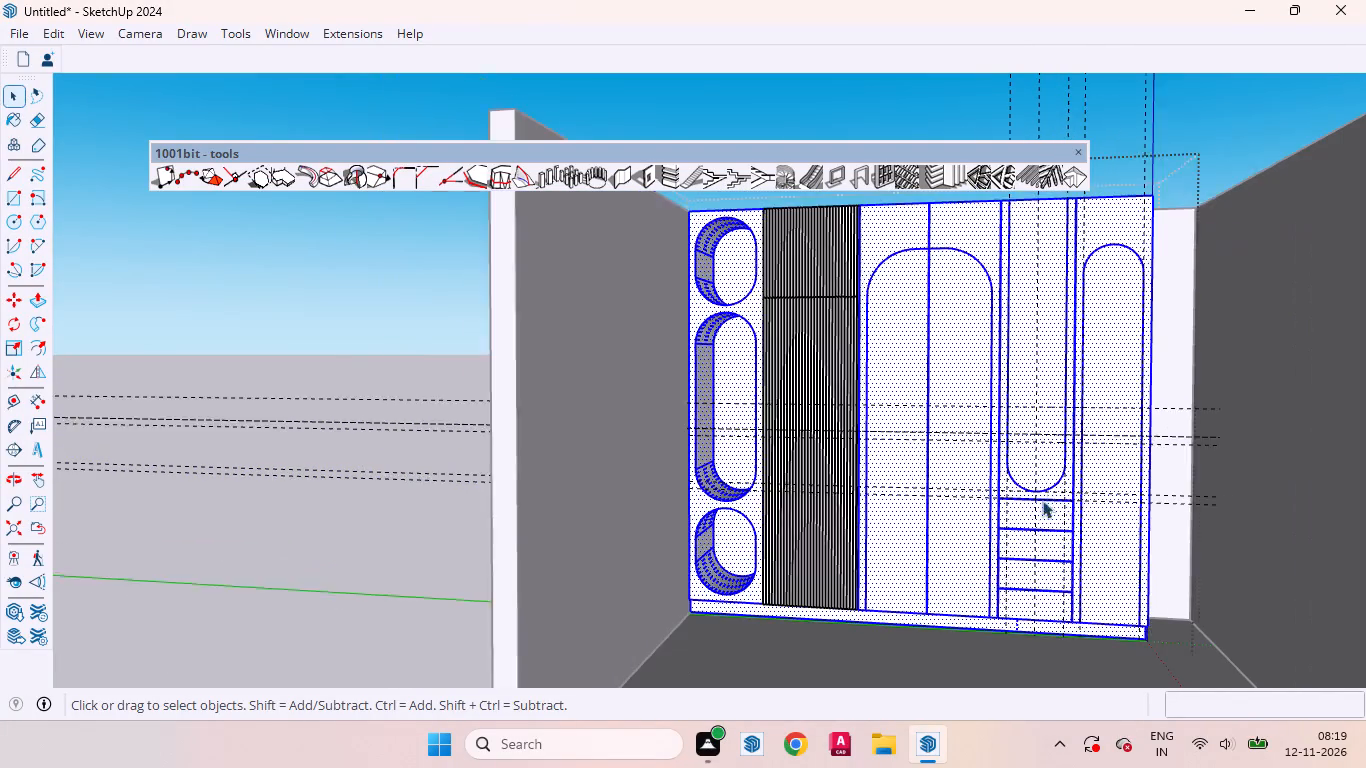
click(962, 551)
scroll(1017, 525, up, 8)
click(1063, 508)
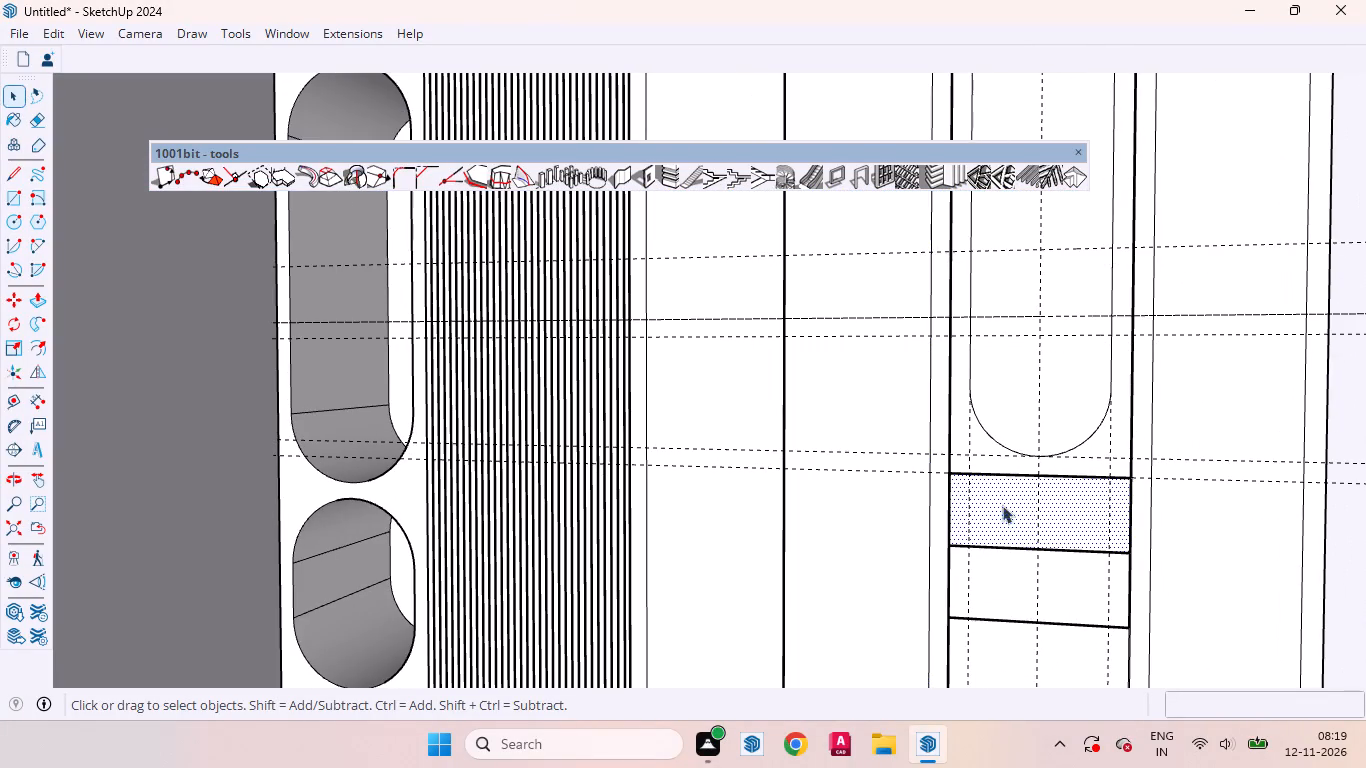
Open 3D Warehouse and search for "handels".
click(295, 36)
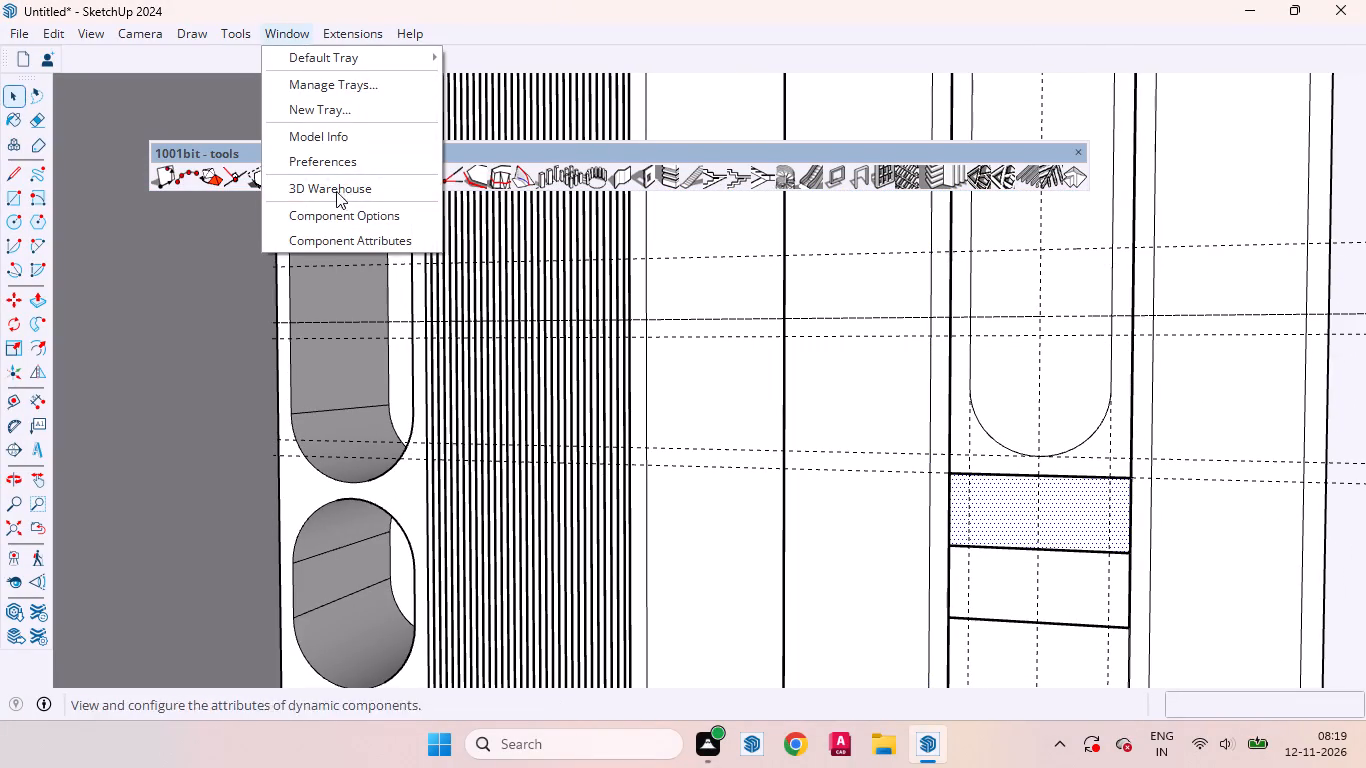
click(378, 191)
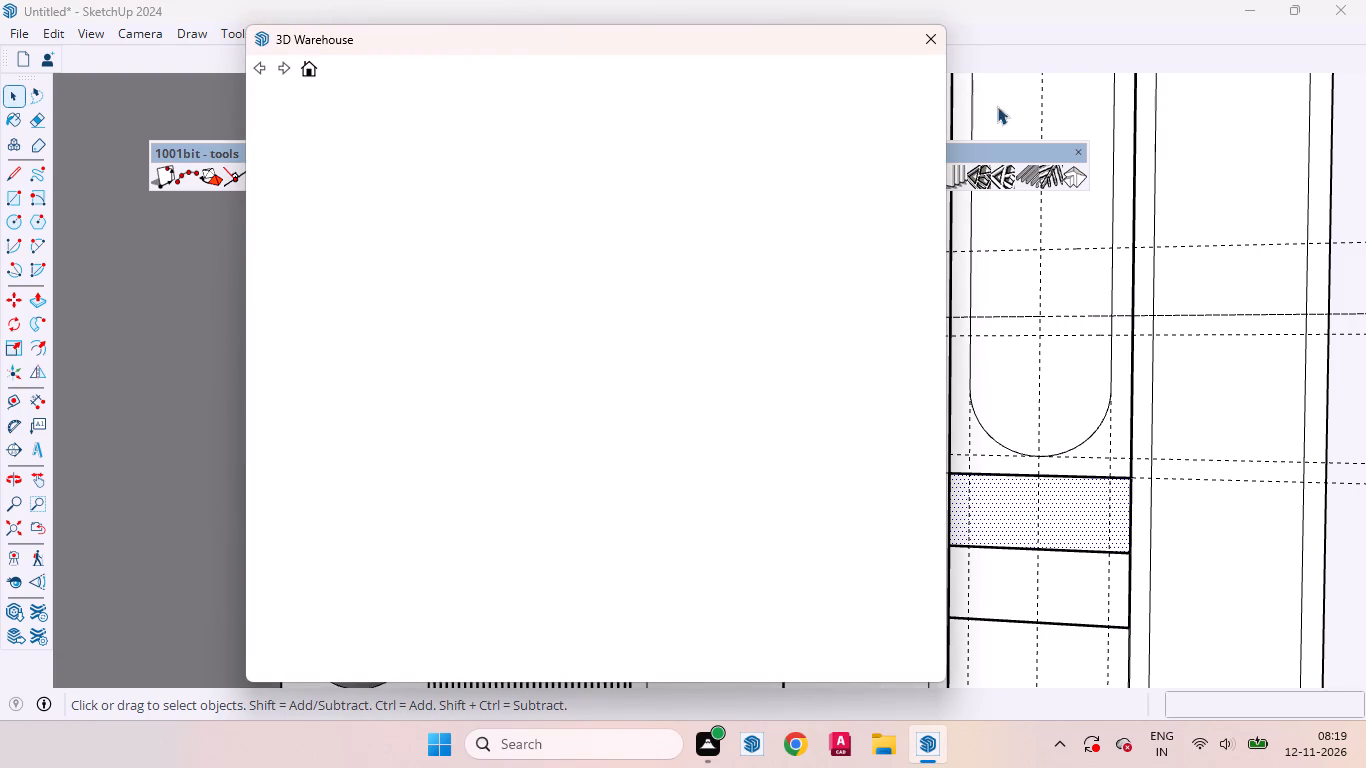
drag(527, 43, 537, 54)
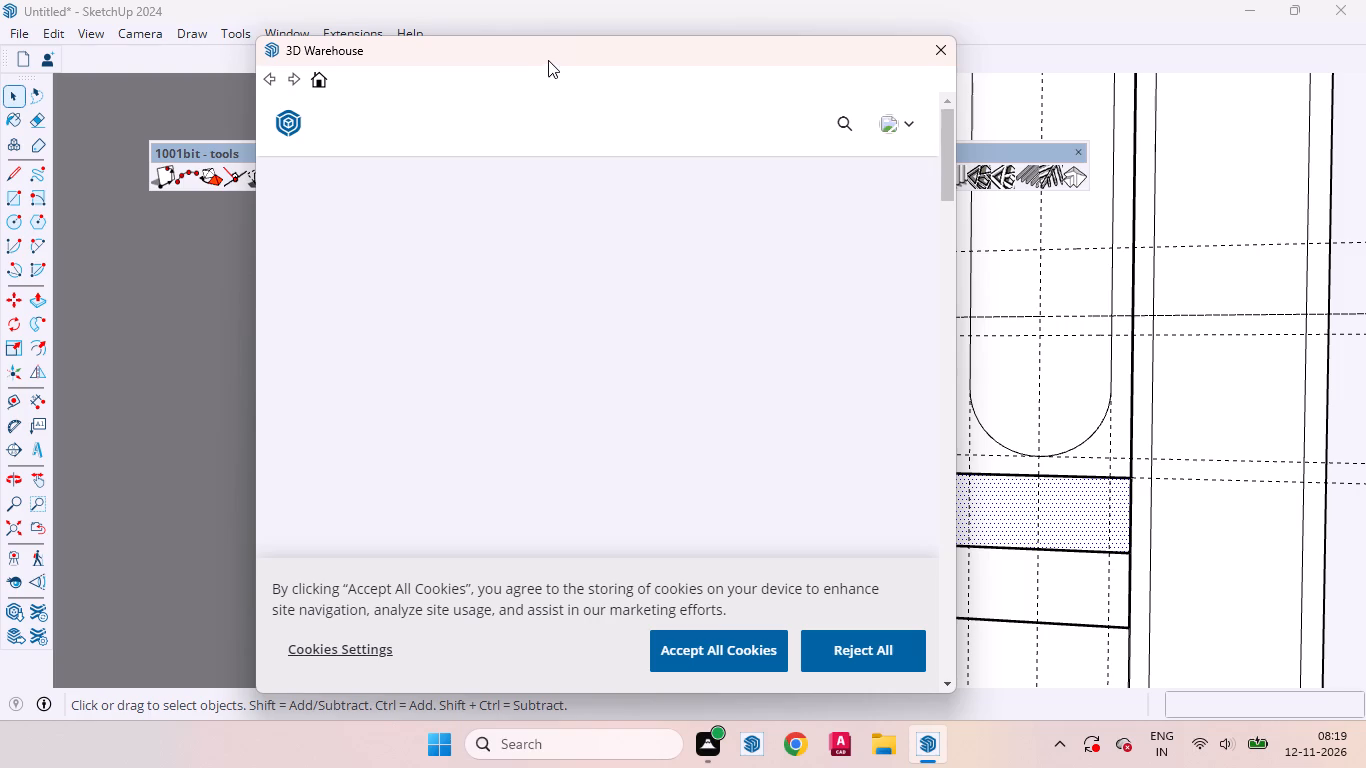
click(848, 124)
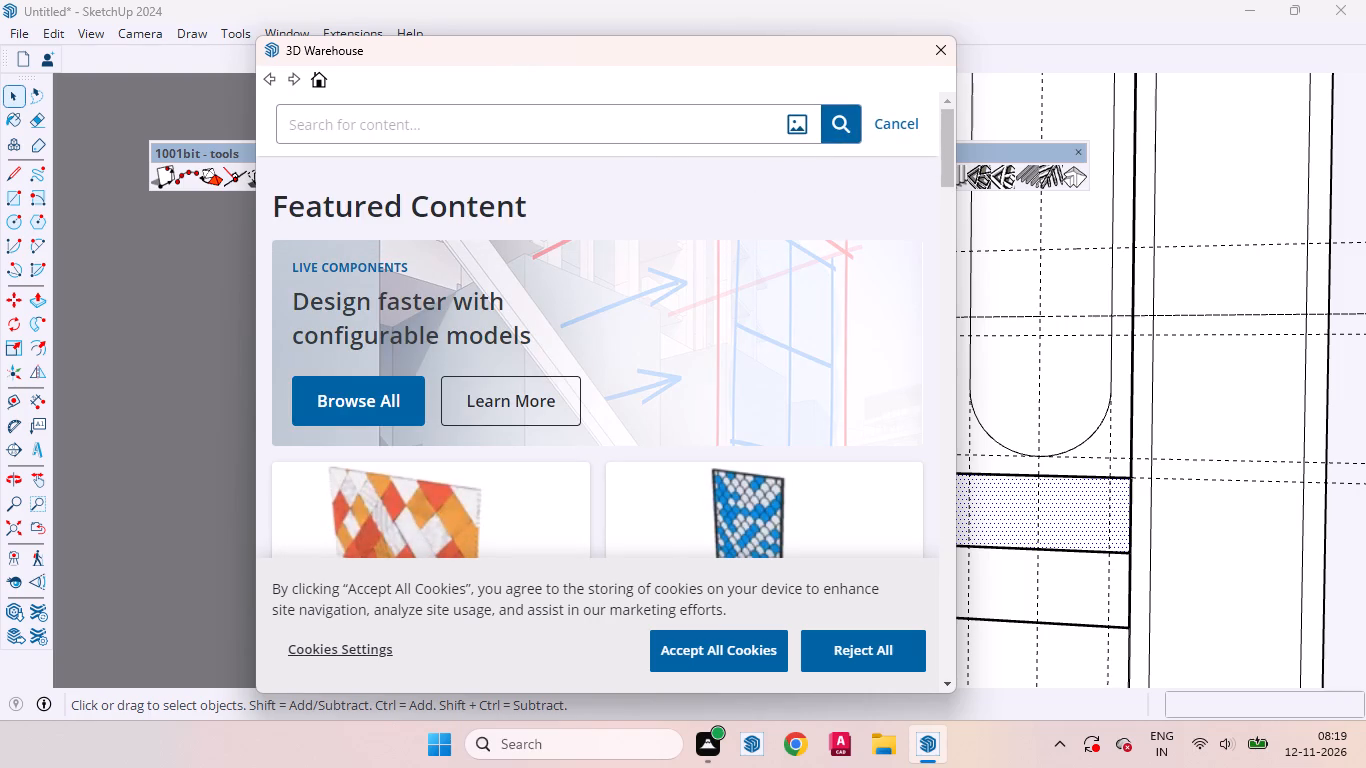
click(597, 134)
text(handels)
key(Return)
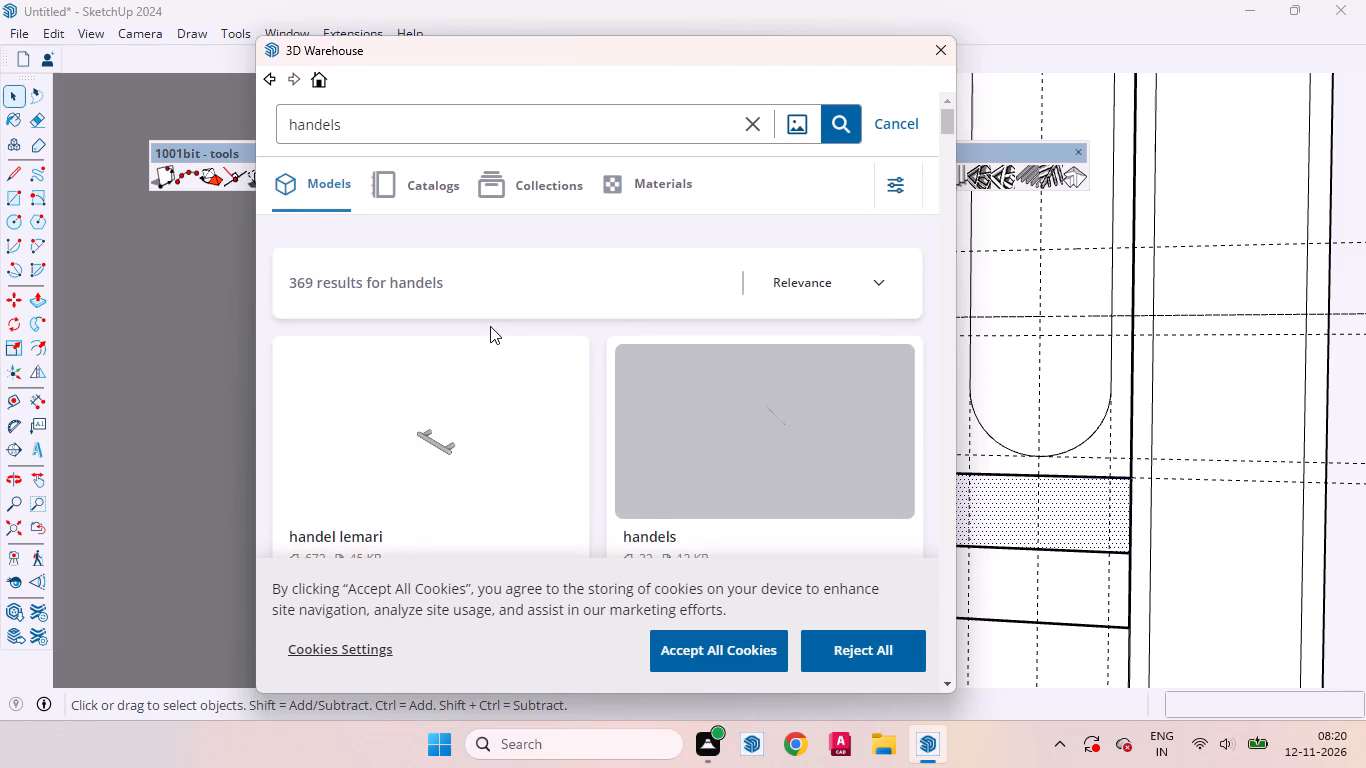
Download the round knob model "handele" from the search results directly into the current model.
scroll(538, 405, down, 4)
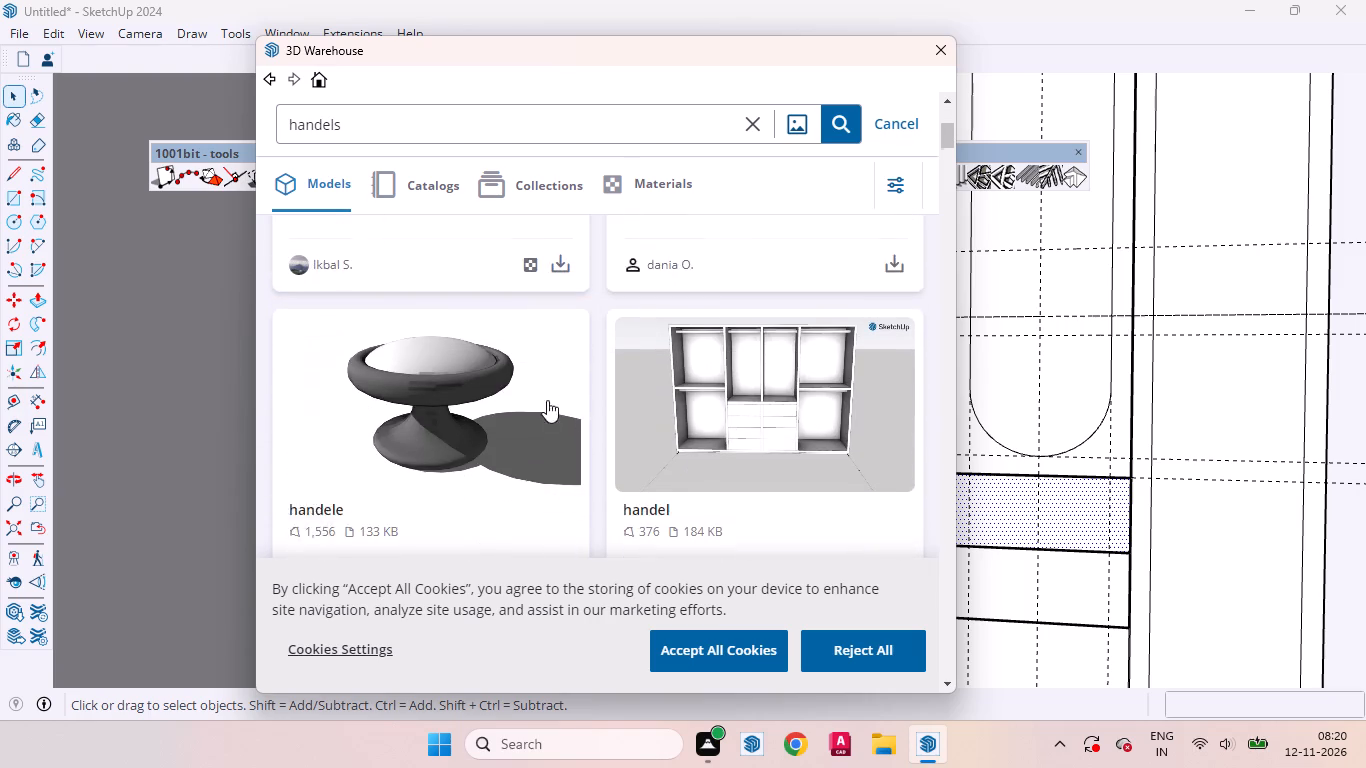
scroll(570, 379, down, 3)
click(563, 255)
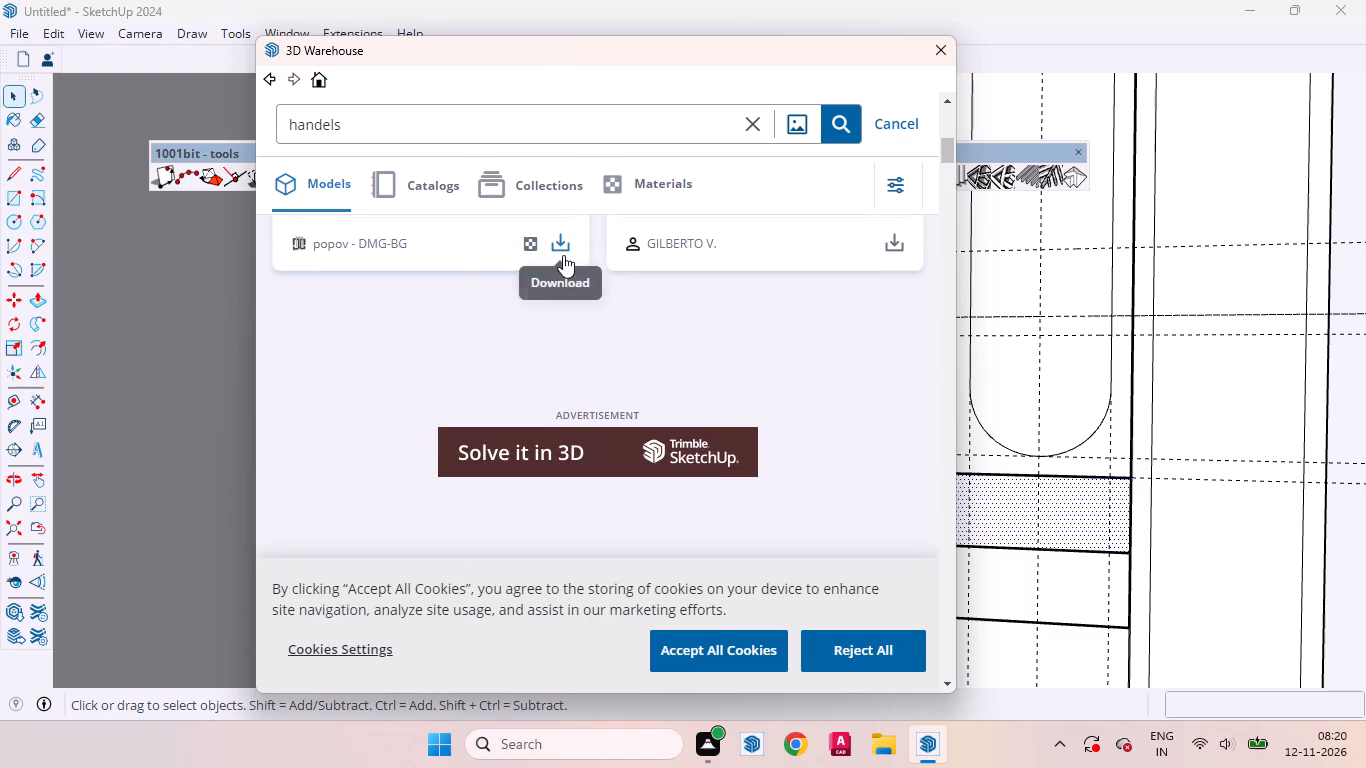
click(527, 394)
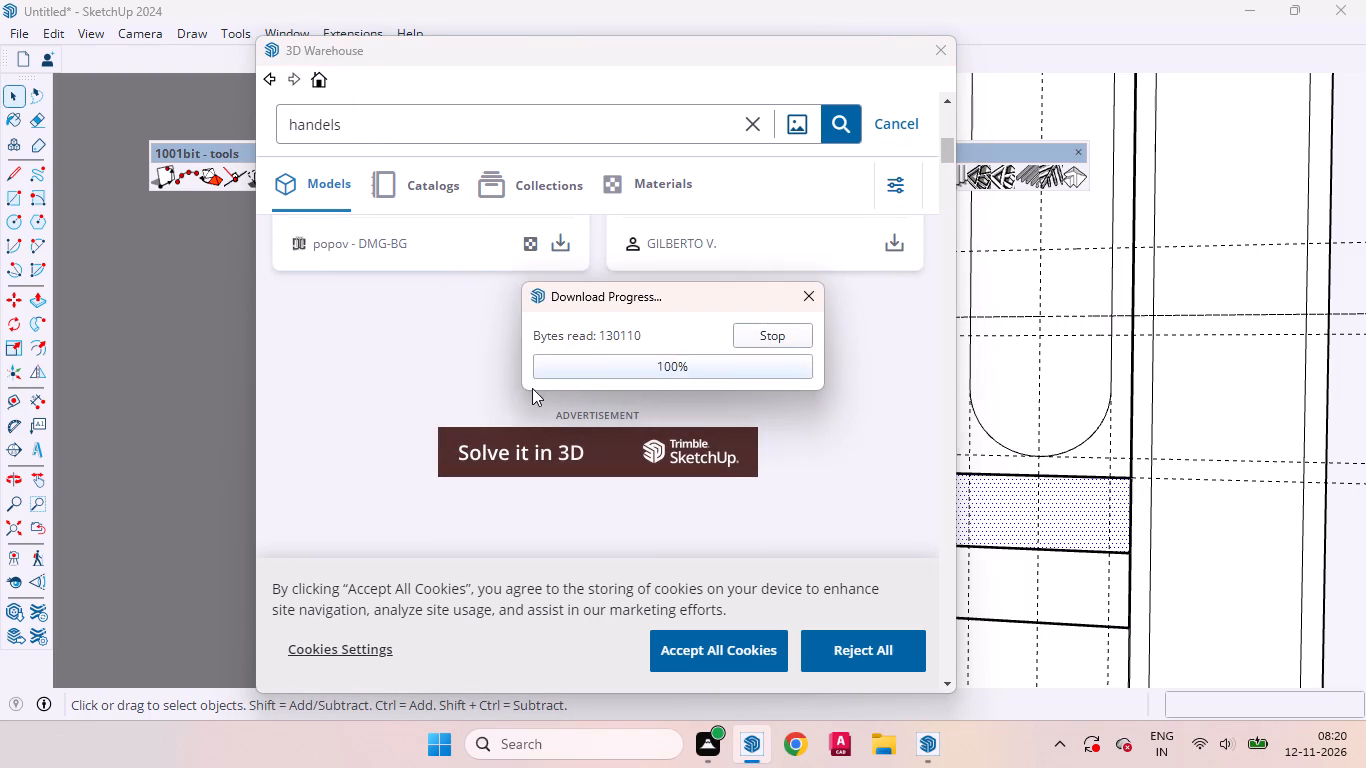
Place the downloaded knob on the room floor in front of the wardrobe.
scroll(1054, 575, up, 3)
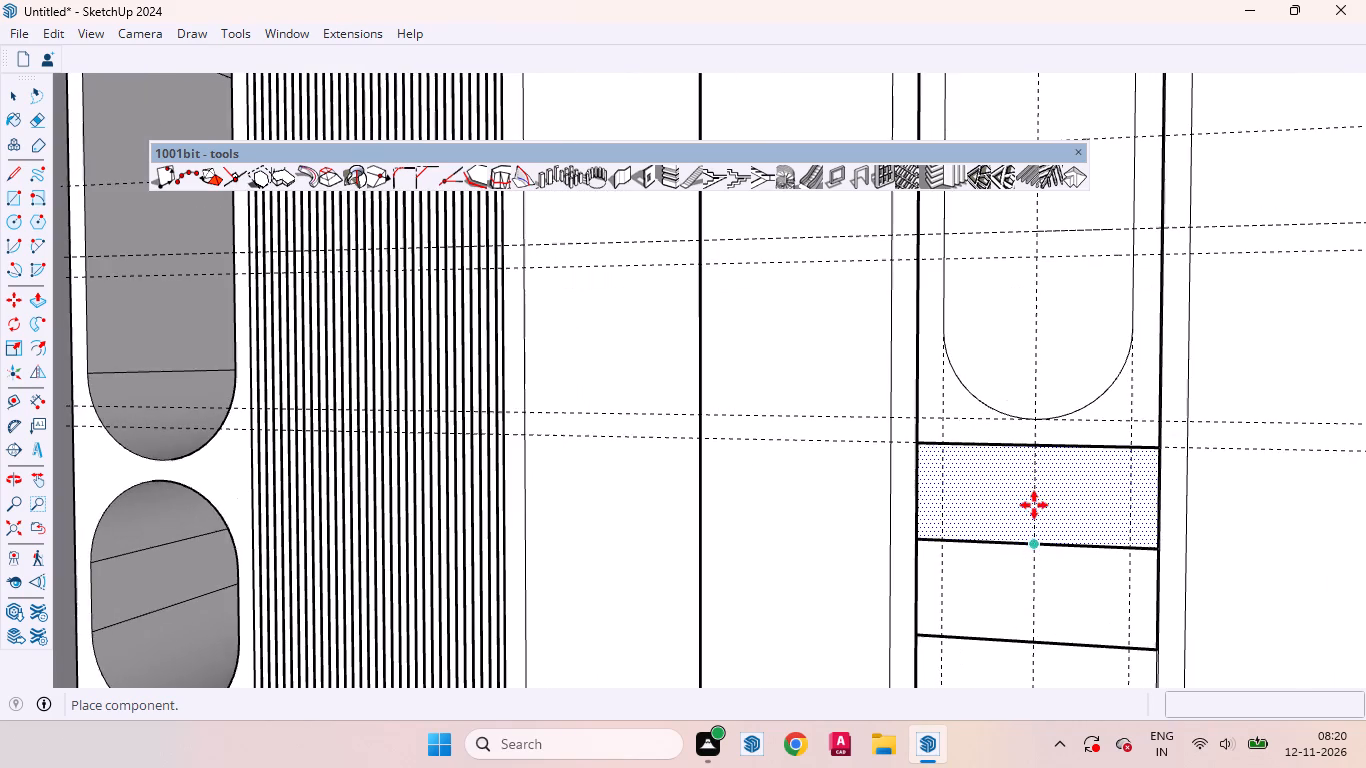
scroll(1089, 360, up, 13)
middle_drag(1020, 523, 879, 521)
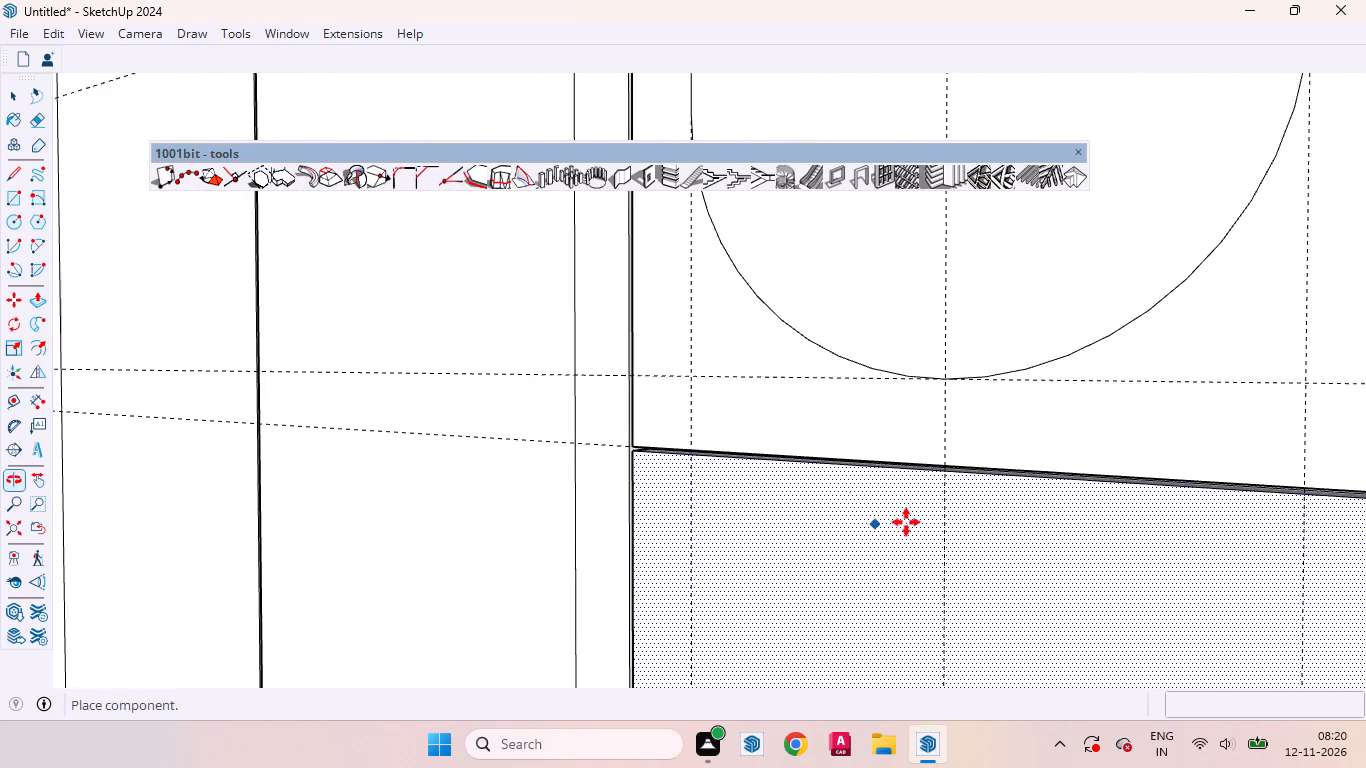
scroll(911, 519, up, 10)
scroll(917, 514, down, 11)
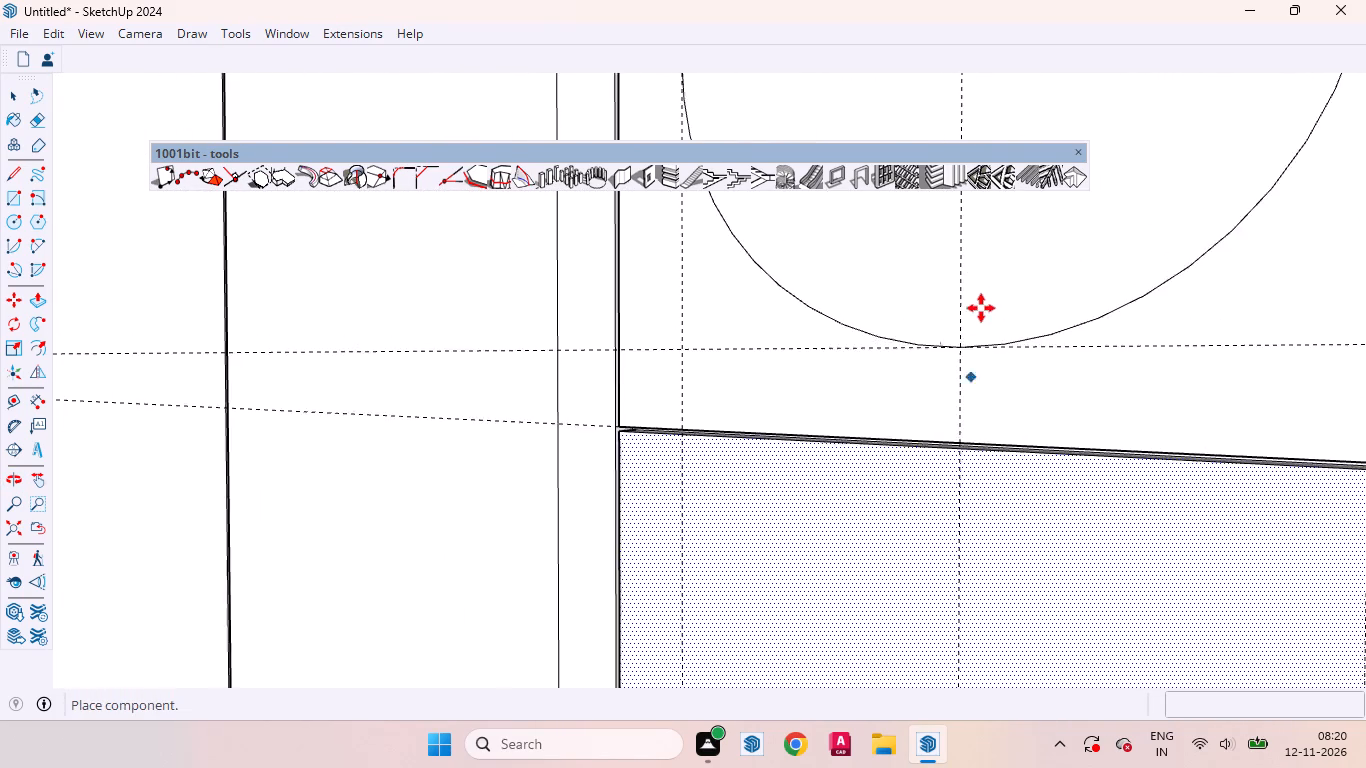
scroll(981, 308, down, 20)
scroll(981, 308, down, 3)
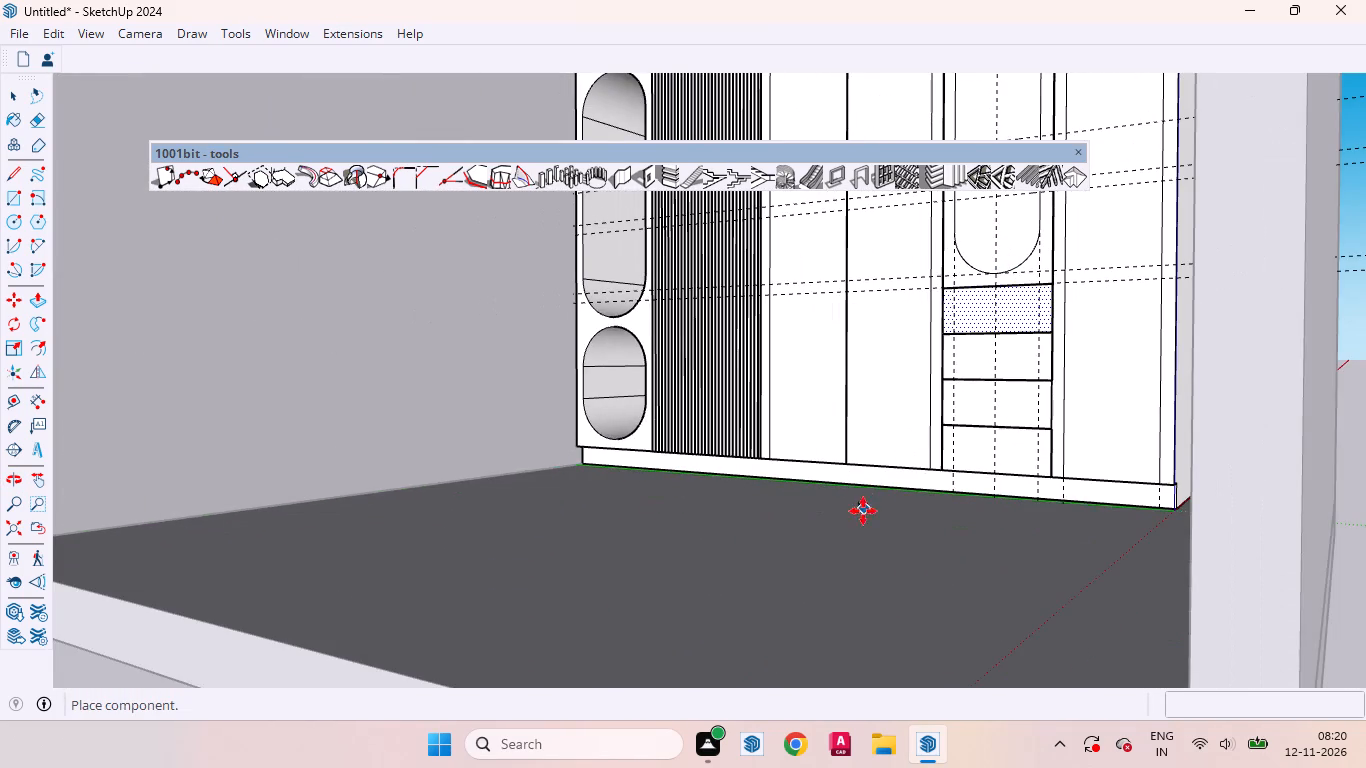
middle_drag(863, 511, 874, 600)
scroll(877, 588, up, 4)
click(870, 559)
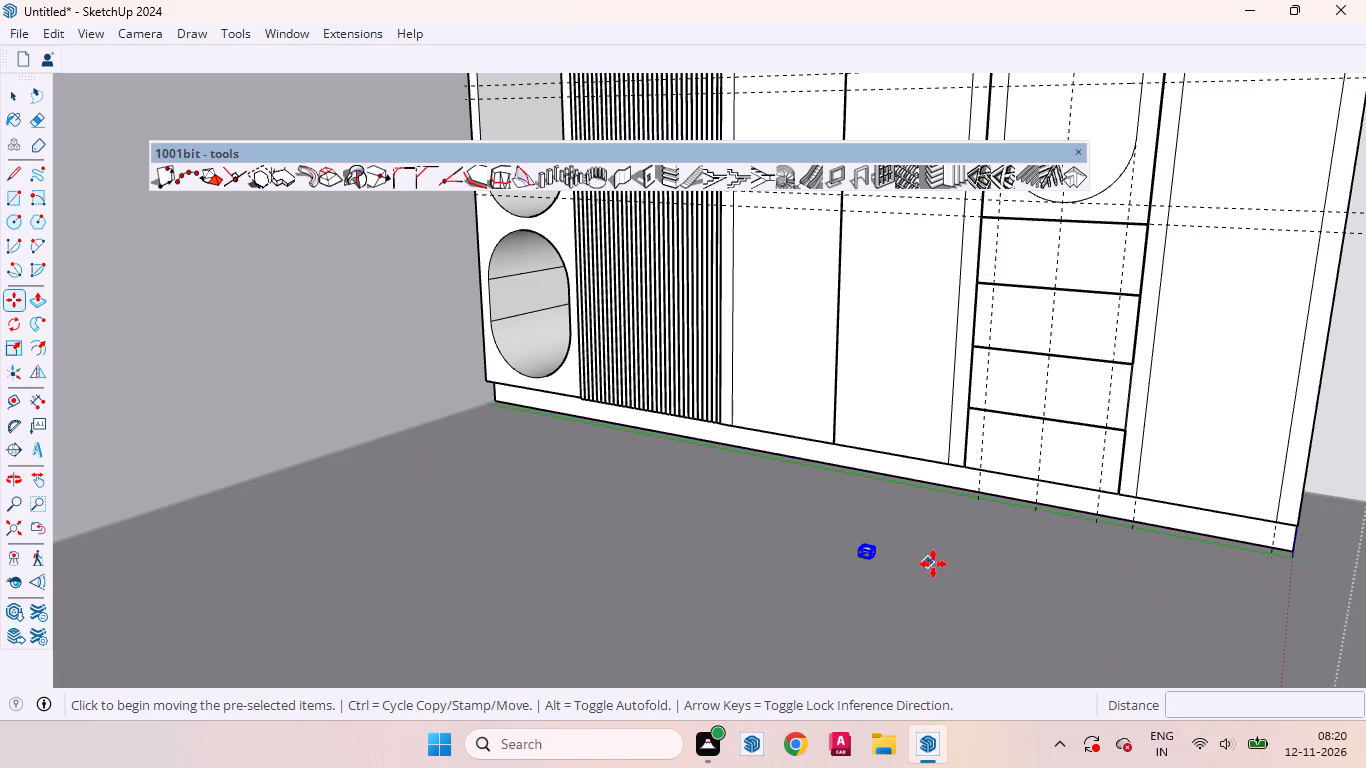
key(space)
Add a horizontal Tape Measure guide at mid-height of the top drawer front, offset from its upper edge.
scroll(905, 551, up, 10)
middle_drag(881, 547, 1047, 570)
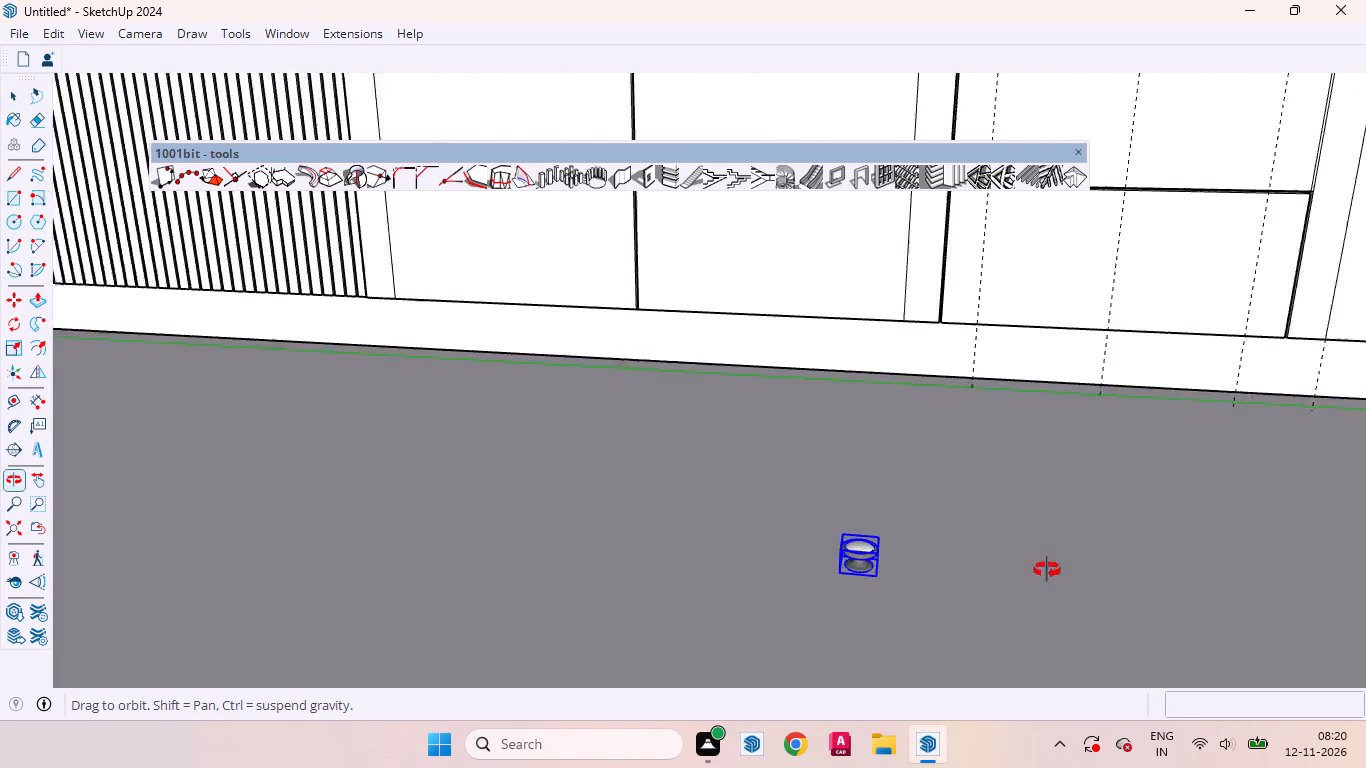
middle_drag(1047, 570, 1049, 570)
scroll(1036, 560, down, 19)
scroll(882, 417, up, 9)
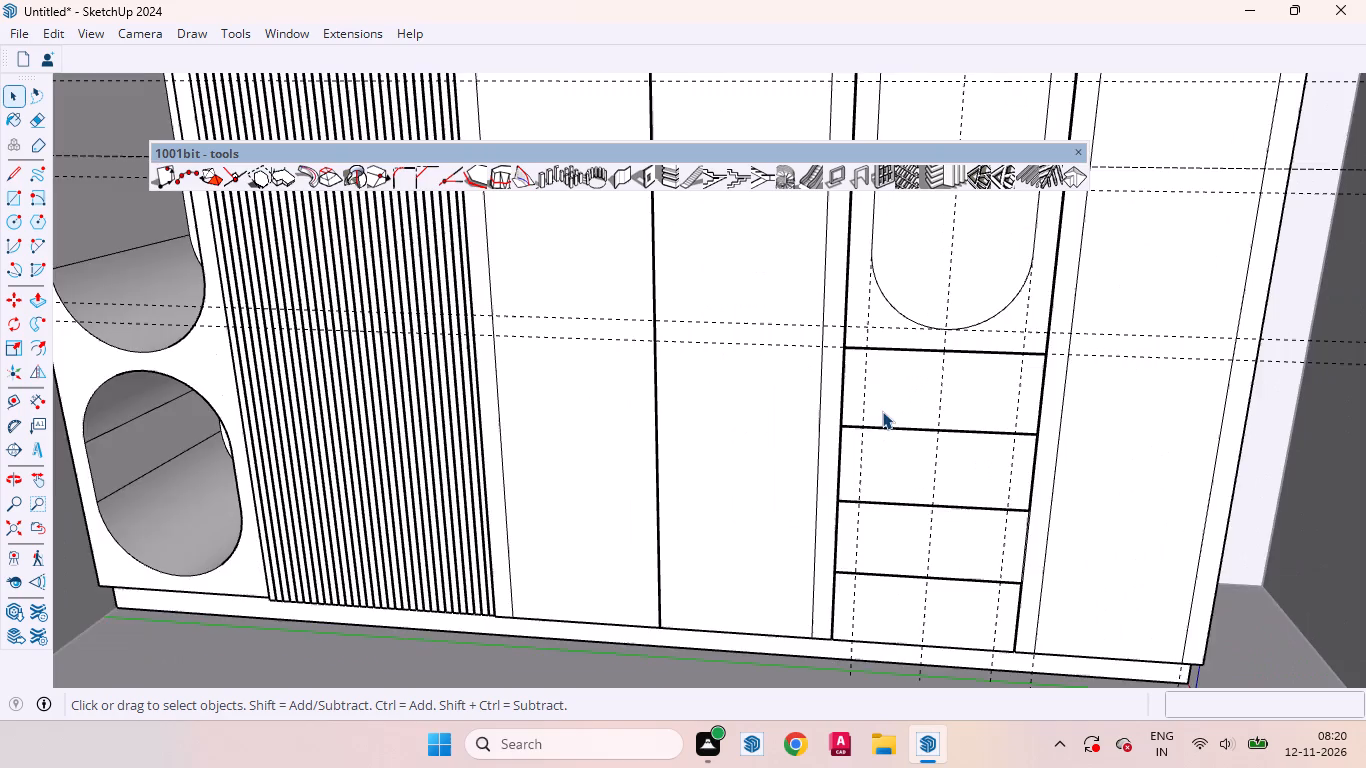
scroll(882, 394, up, 5)
key(t)
scroll(896, 379, up, 4)
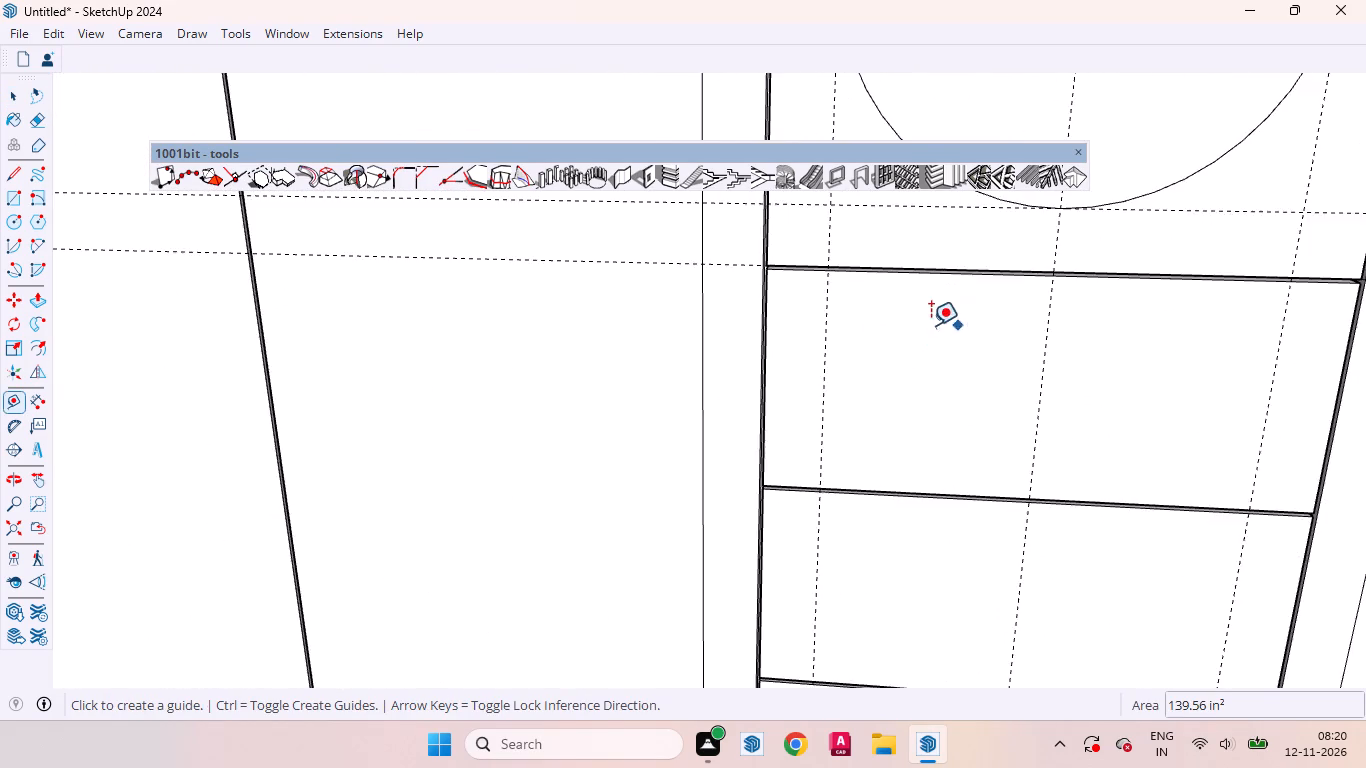
scroll(927, 325, up, 1)
middle_drag(922, 322, 888, 237)
scroll(882, 298, up, 4)
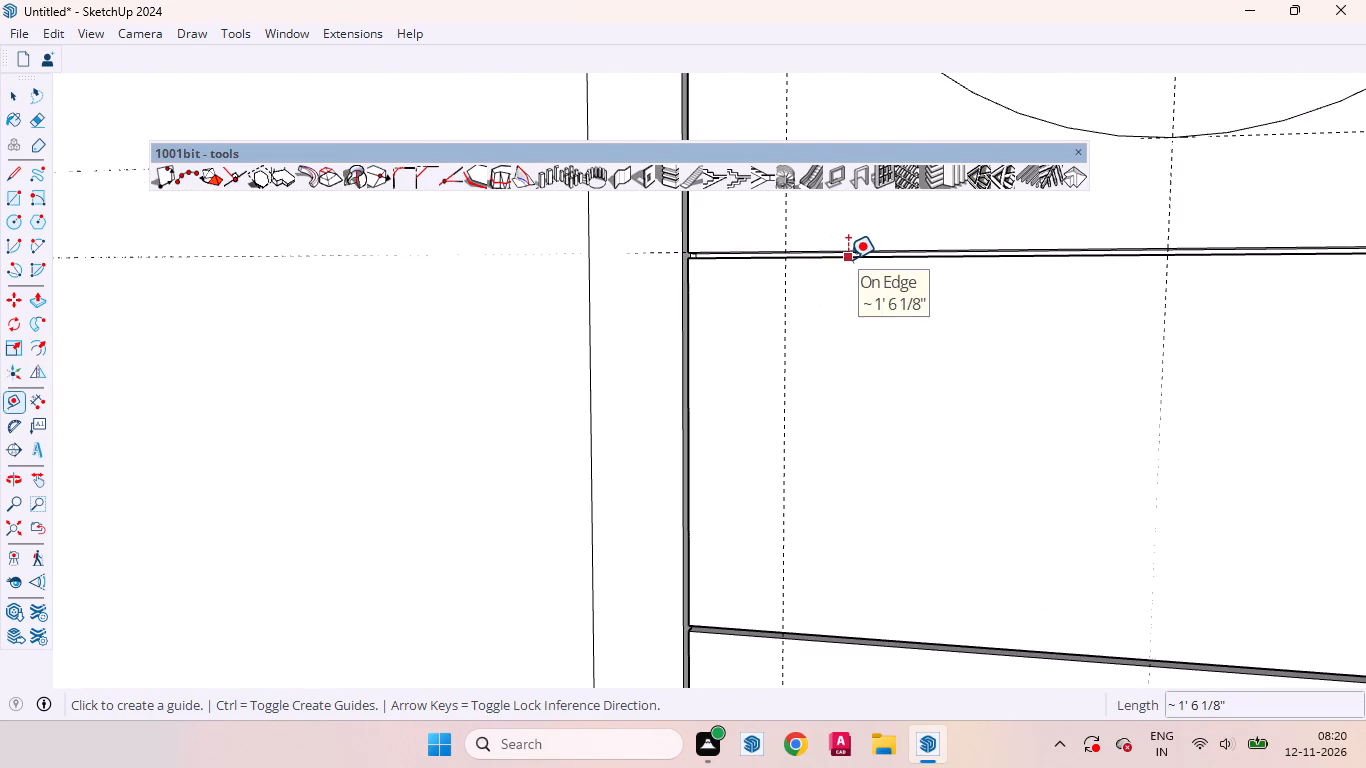
click(848, 259)
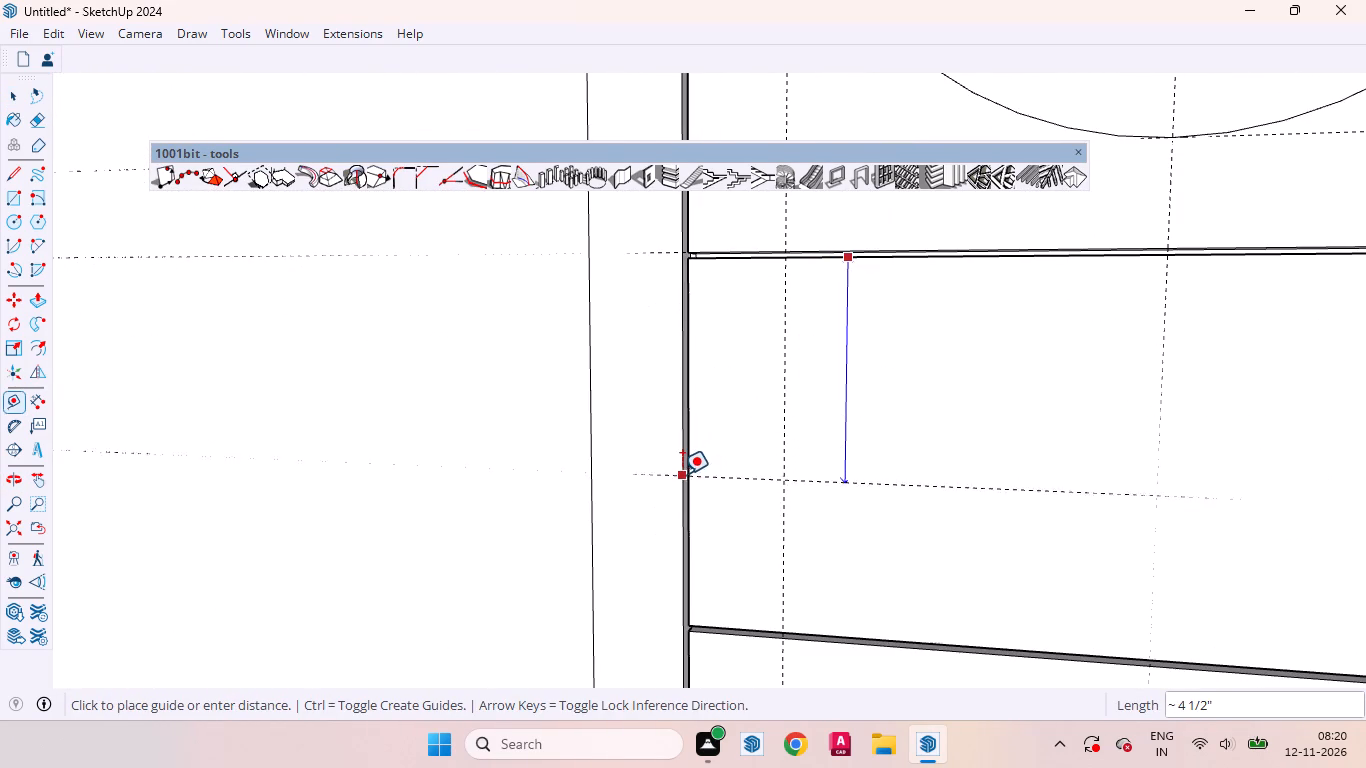
click(687, 446)
Add a horizontal guide about 3 7/8" below the upper edge of the second drawer front, at its mid-height.
scroll(1007, 347, down, 7)
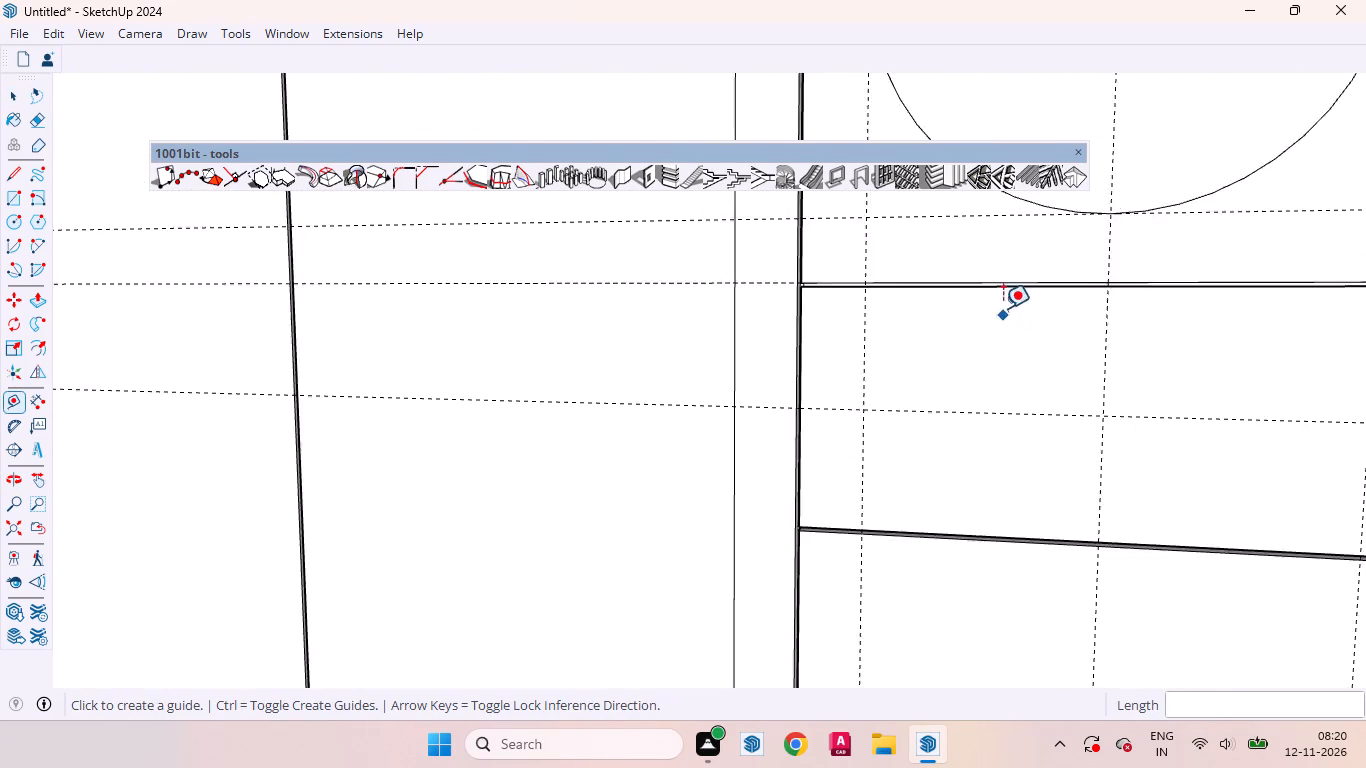
scroll(1003, 308, down, 3)
scroll(992, 499, up, 8)
click(968, 420)
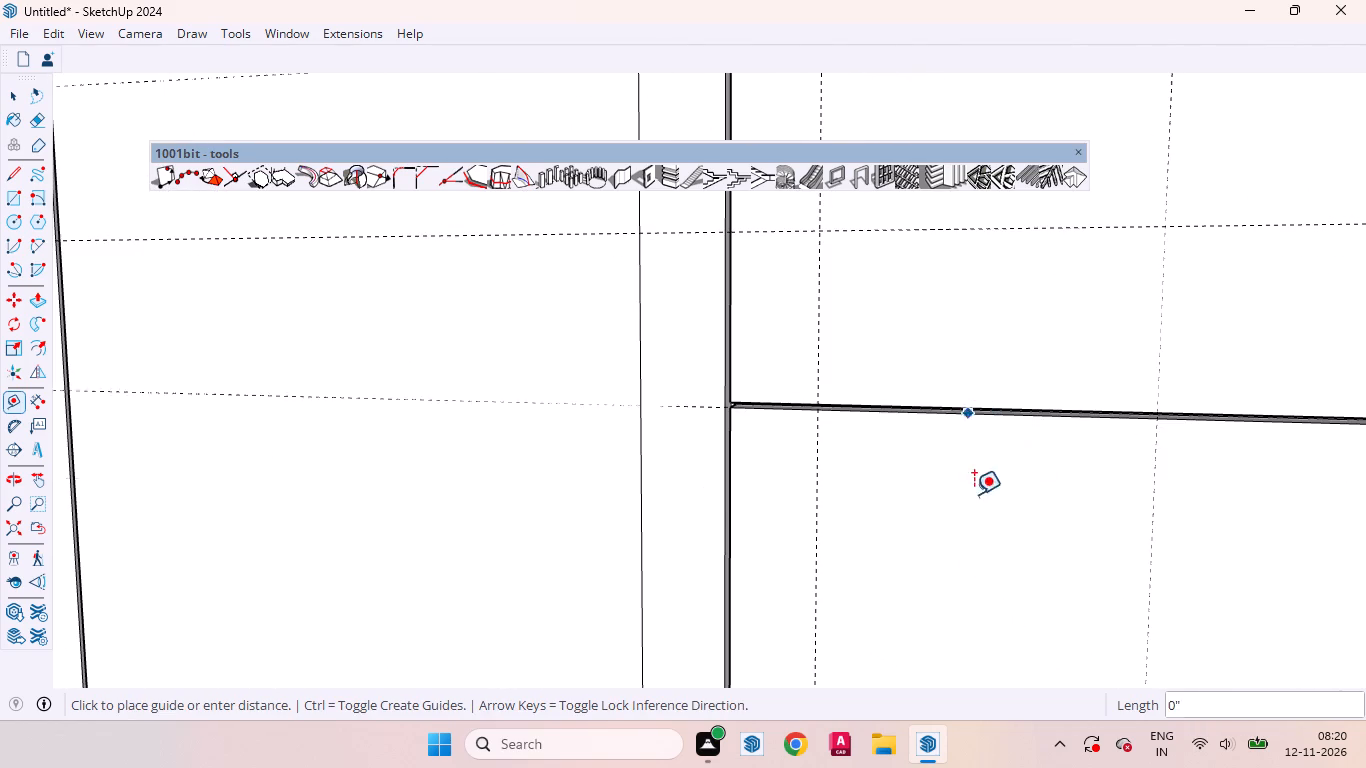
scroll(986, 509, down, 8)
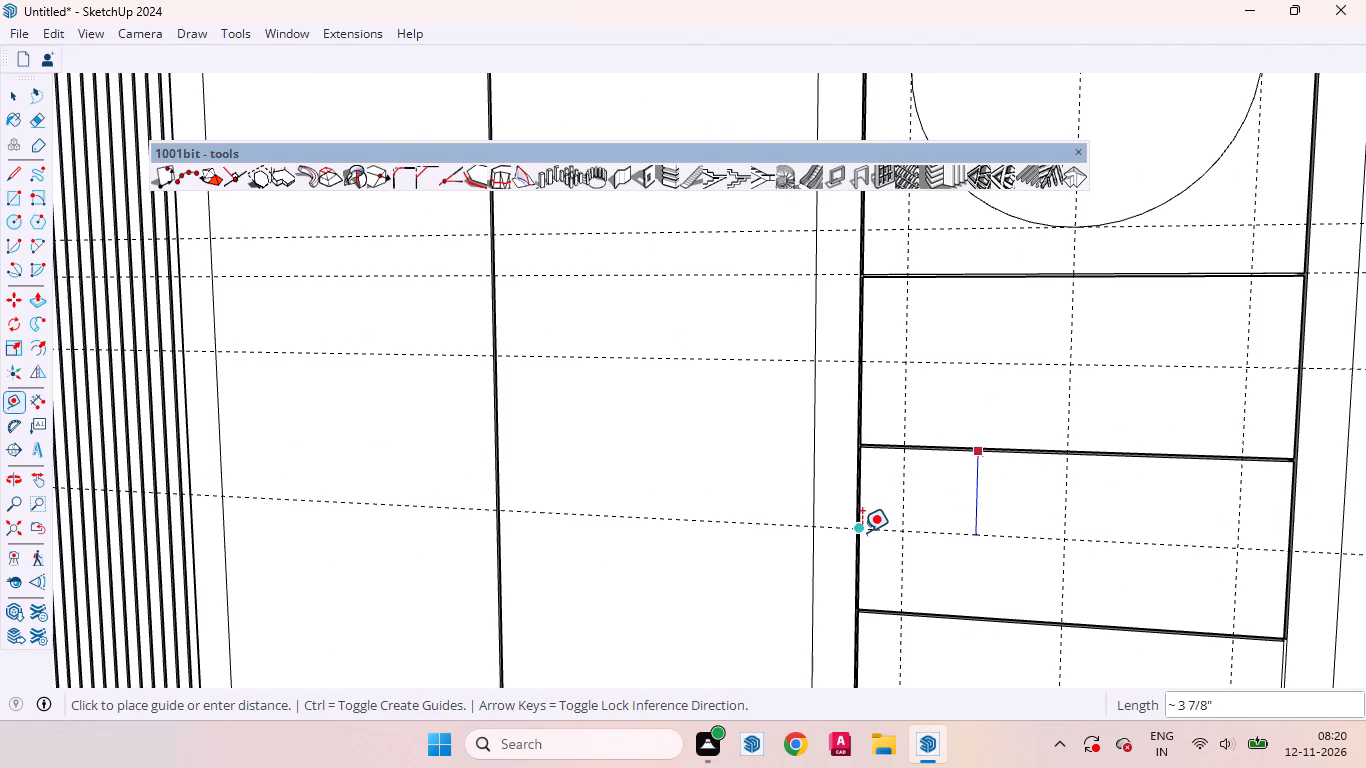
click(862, 532)
Add a horizontal guide about 3 15/16" below the upper edge of the third drawer front, at its mid-height.
scroll(976, 389, down, 9)
scroll(1029, 545, up, 7)
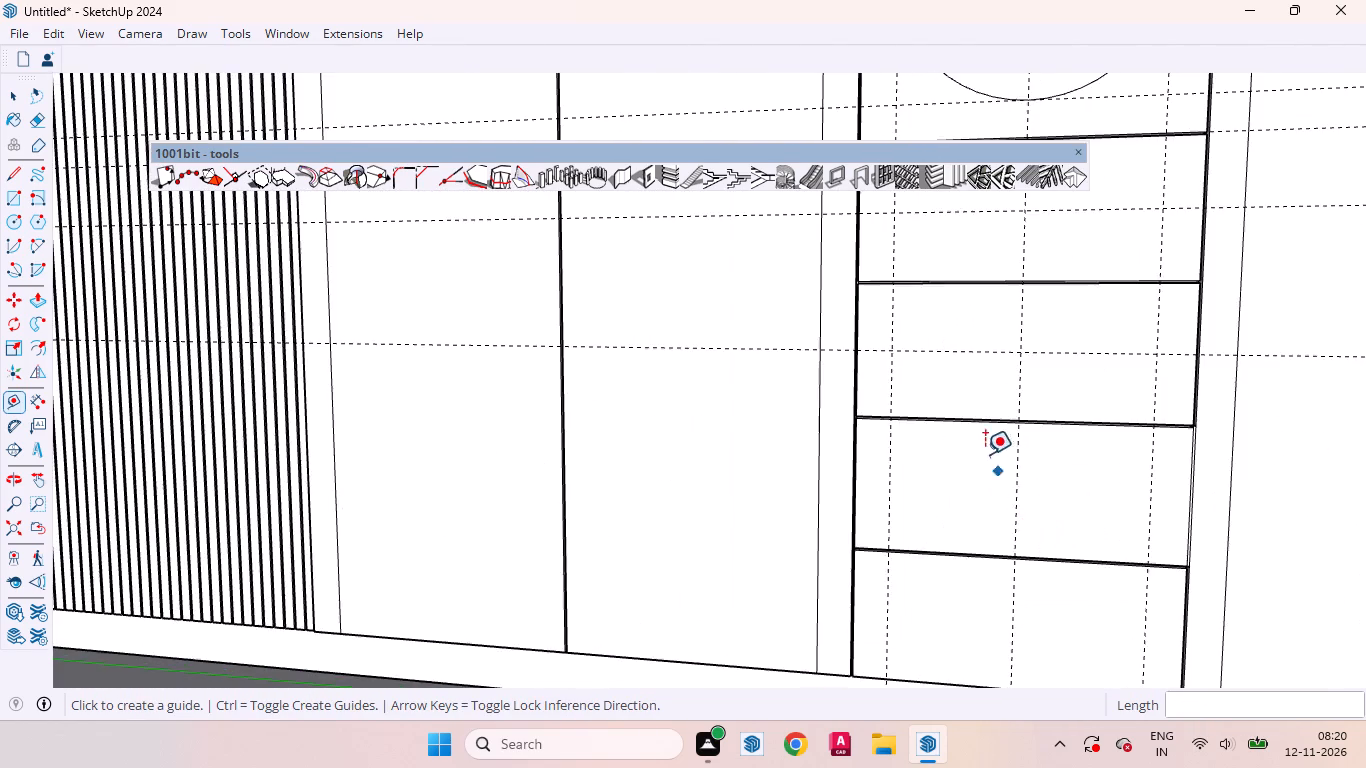
scroll(985, 454, up, 2)
click(945, 408)
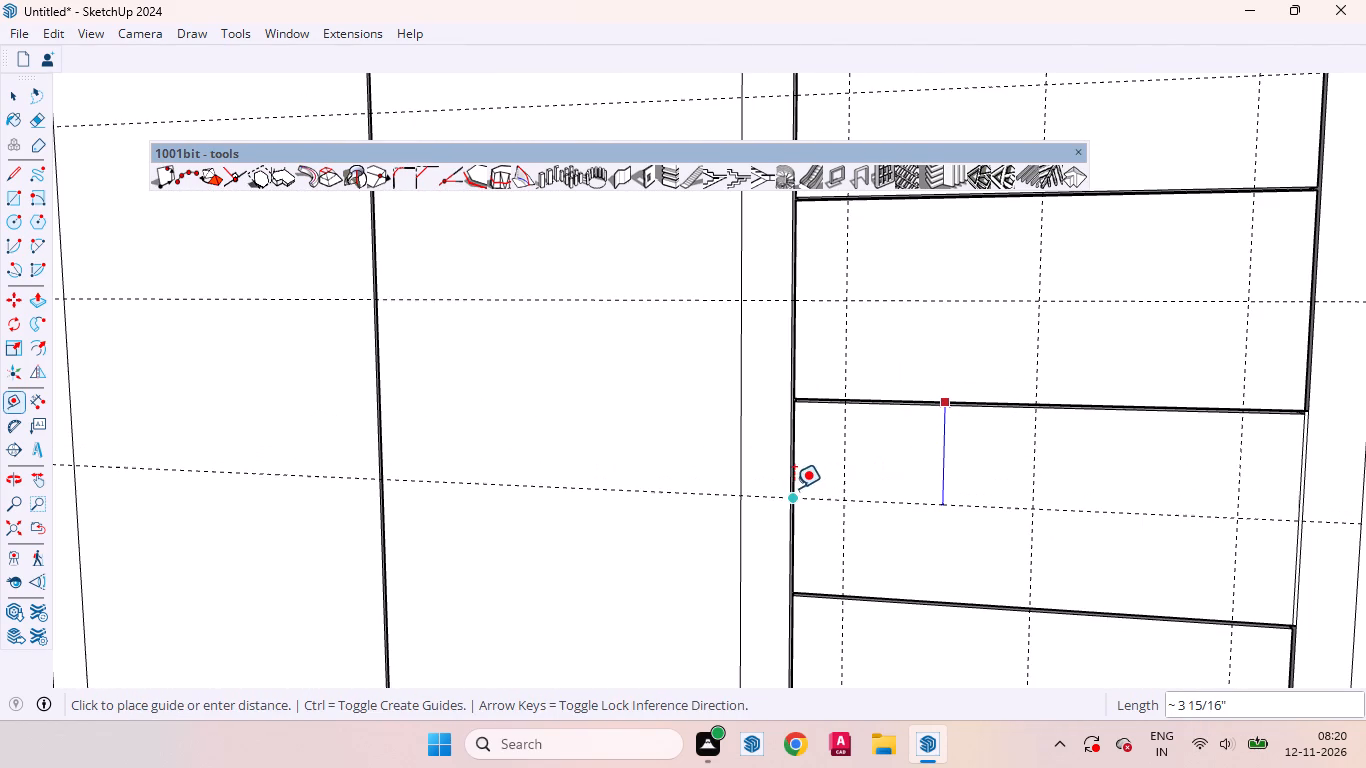
click(794, 489)
Add a horizontal guide about 3 7/8" below the upper edge of the bottom drawer front, at its mid-height.
scroll(879, 392, down, 7)
scroll(953, 524, up, 4)
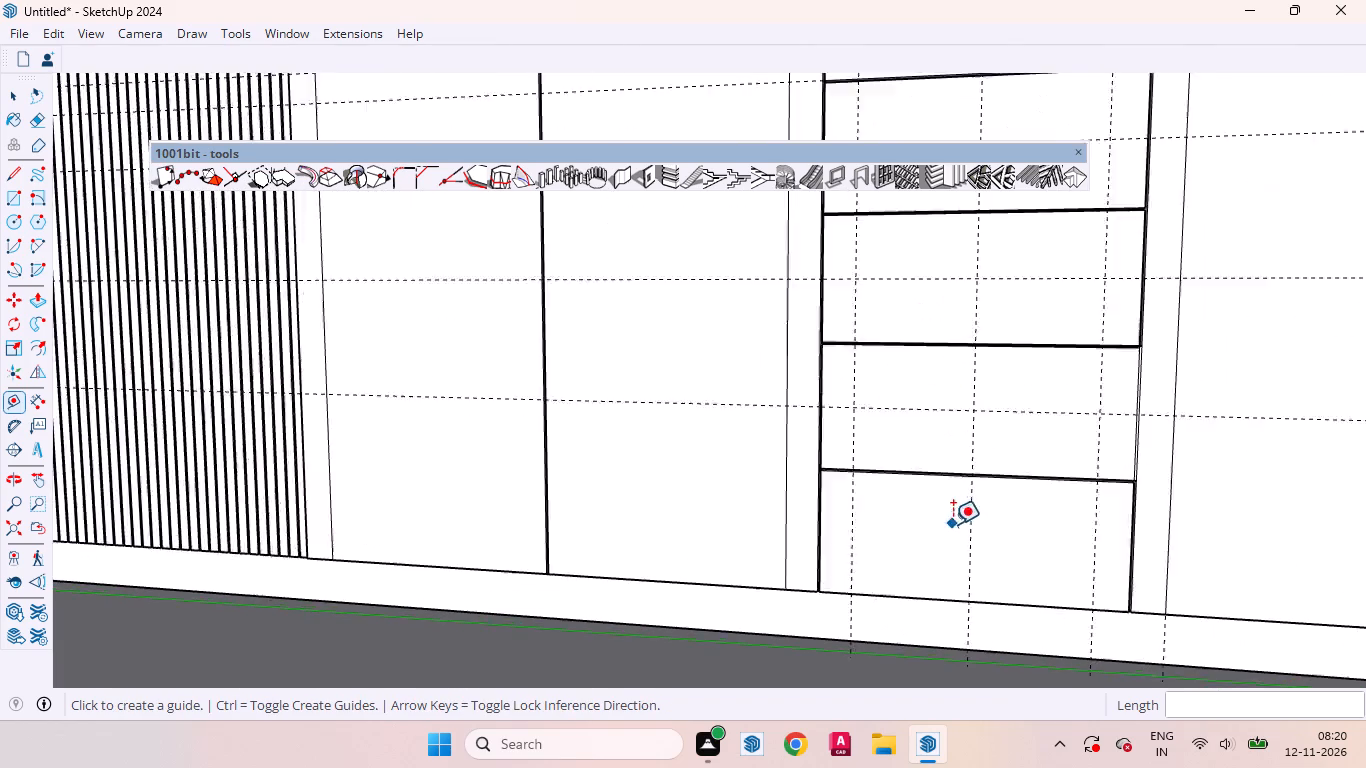
click(924, 468)
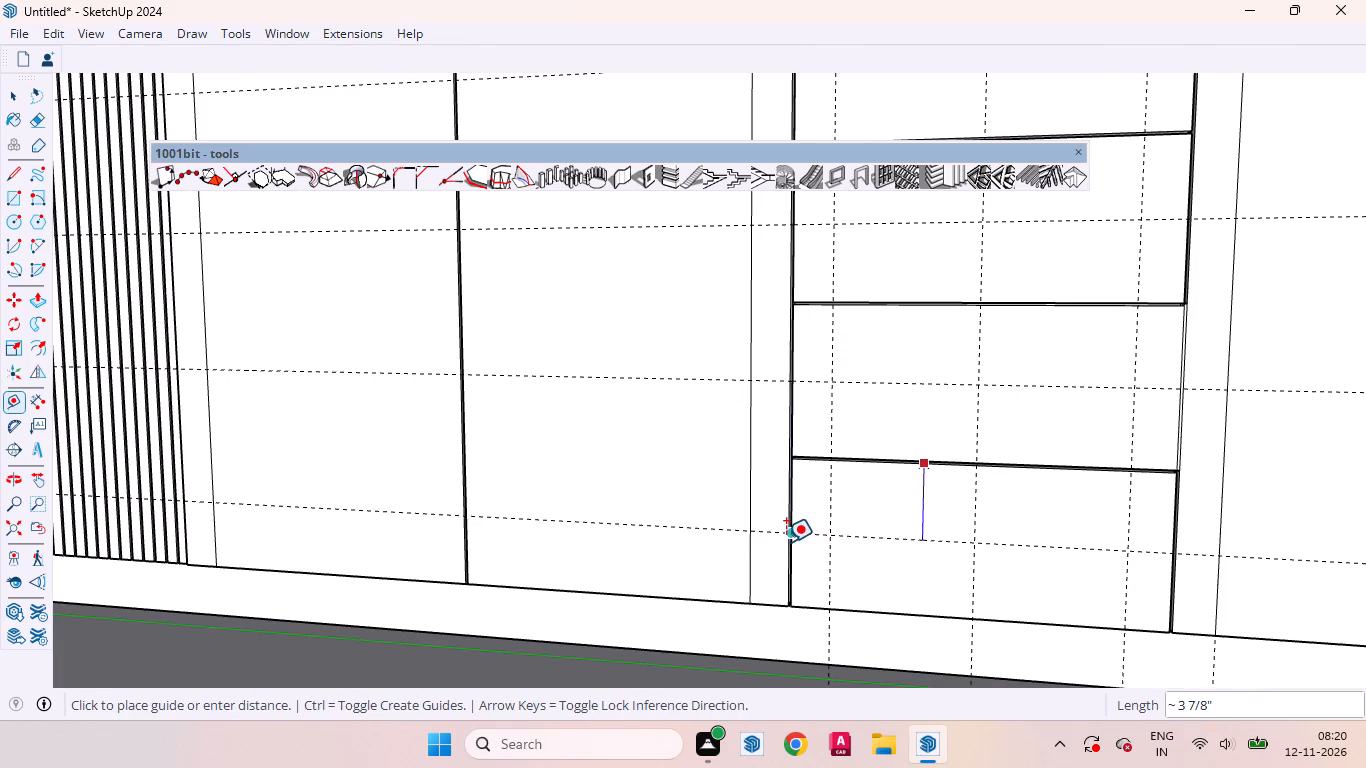
click(786, 538)
scroll(1035, 569, down, 8)
key(space)
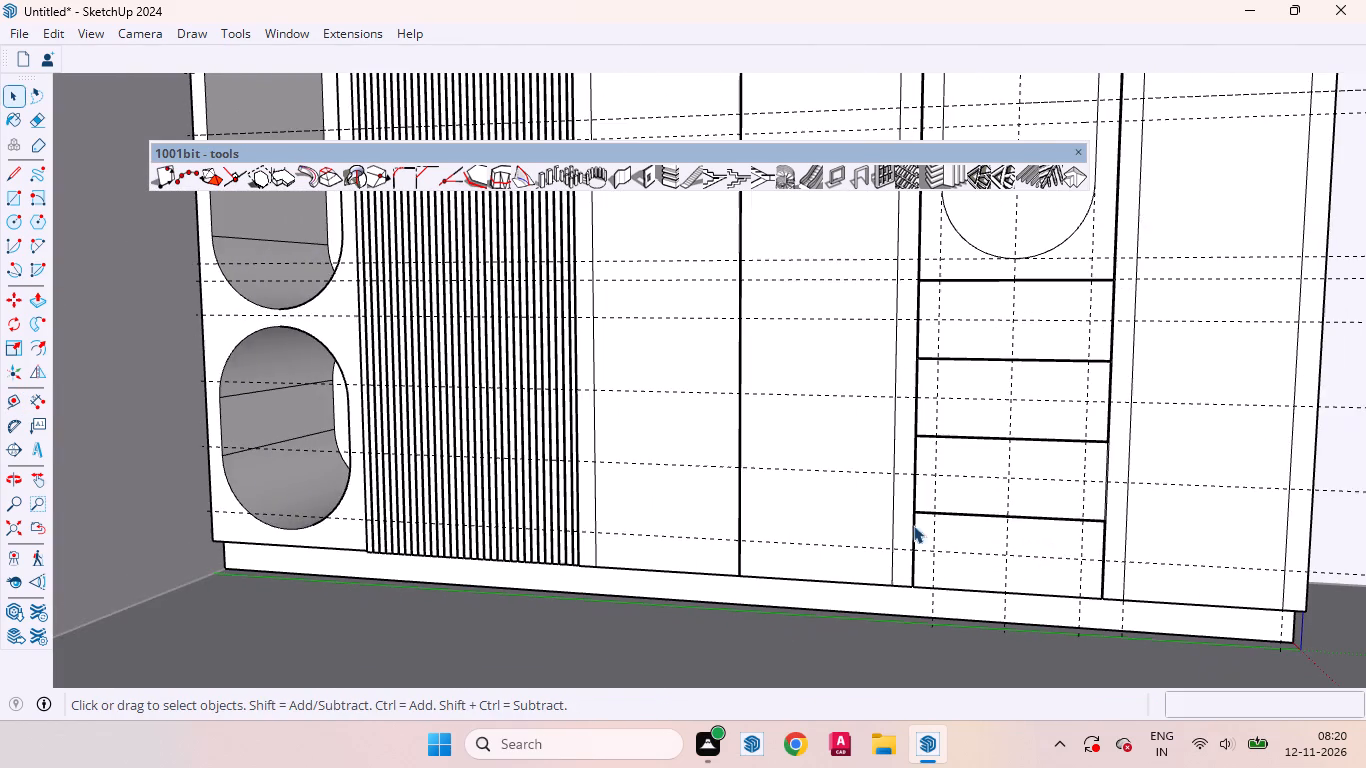
Move the knob vertically upward off the floor along the blue axis, using its lower bounding-box corner.
scroll(844, 498, down, 10)
scroll(910, 595, up, 20)
scroll(910, 595, up, 1)
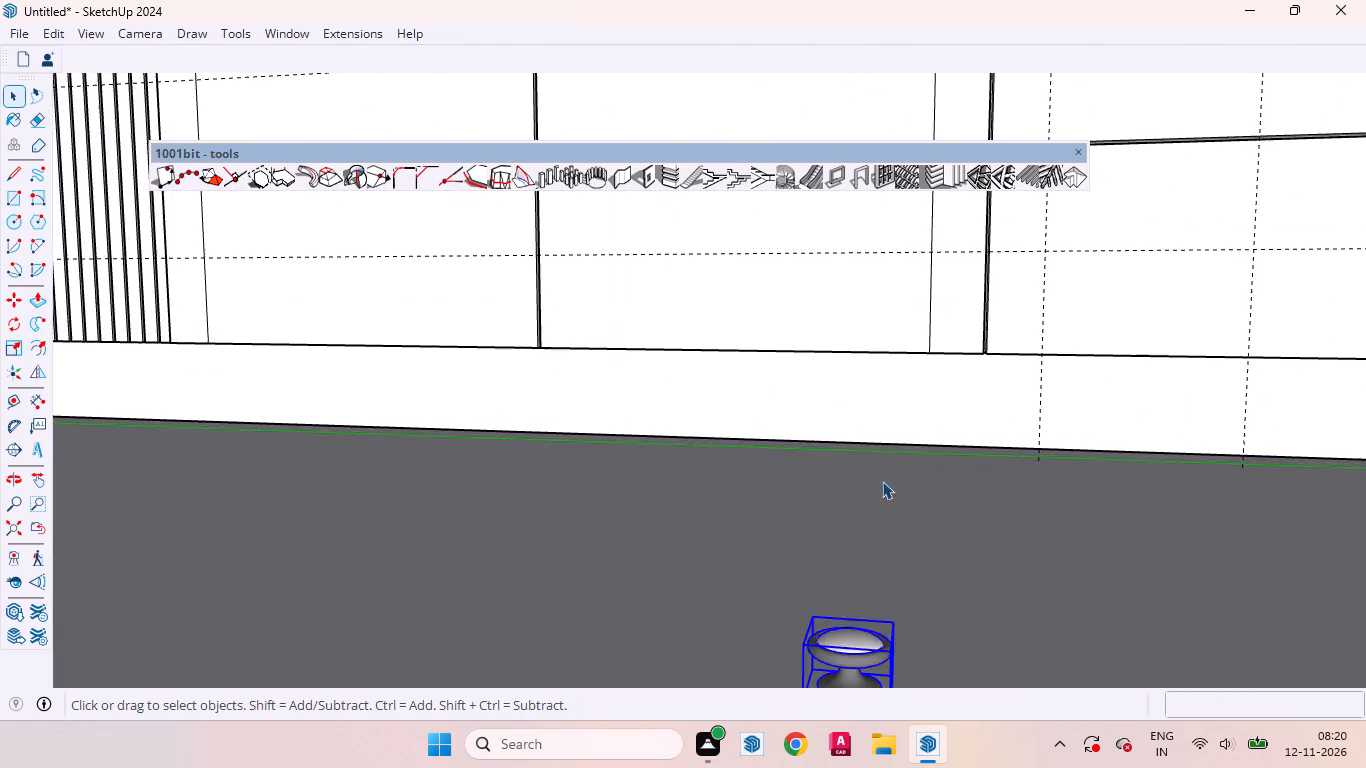
scroll(879, 479, down, 10)
middle_drag(886, 492, 793, 563)
scroll(922, 388, down, 8)
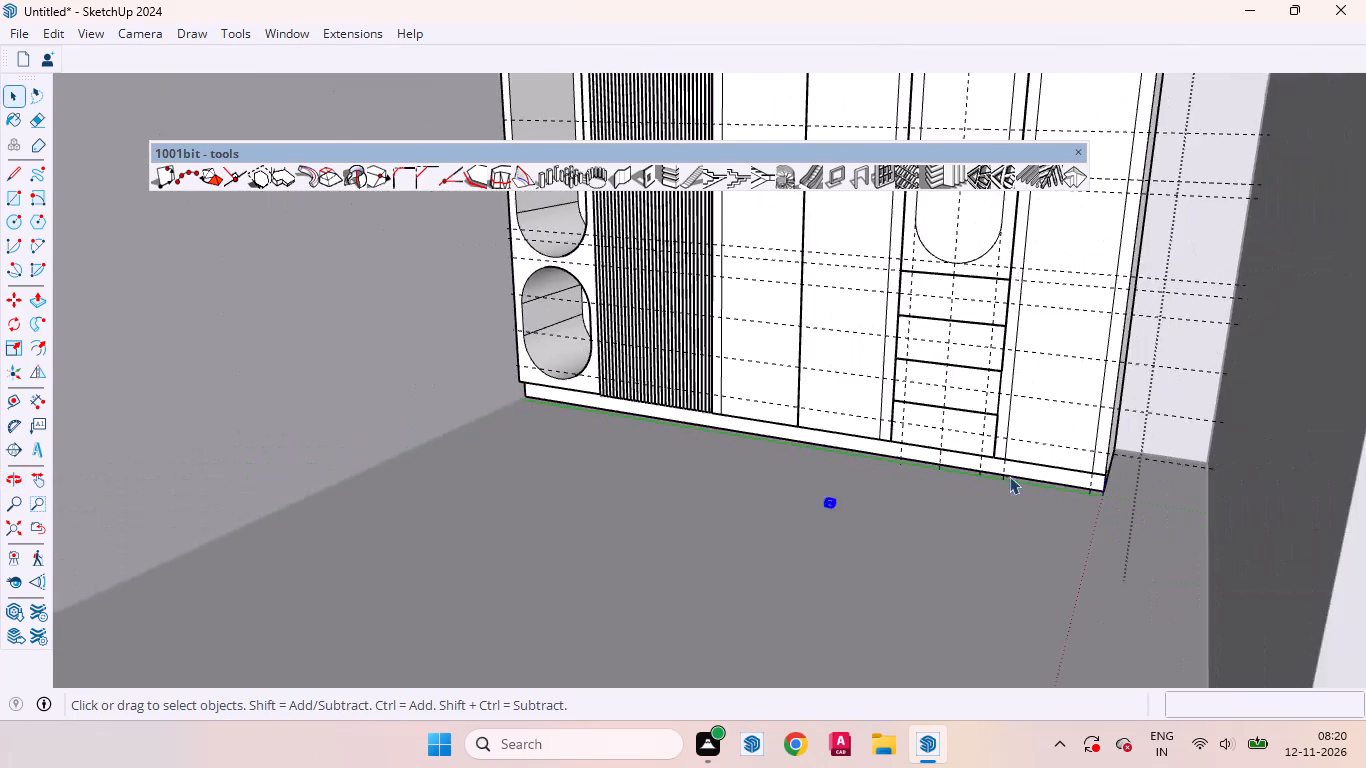
scroll(805, 519, up, 20)
middle_drag(939, 497, 747, 525)
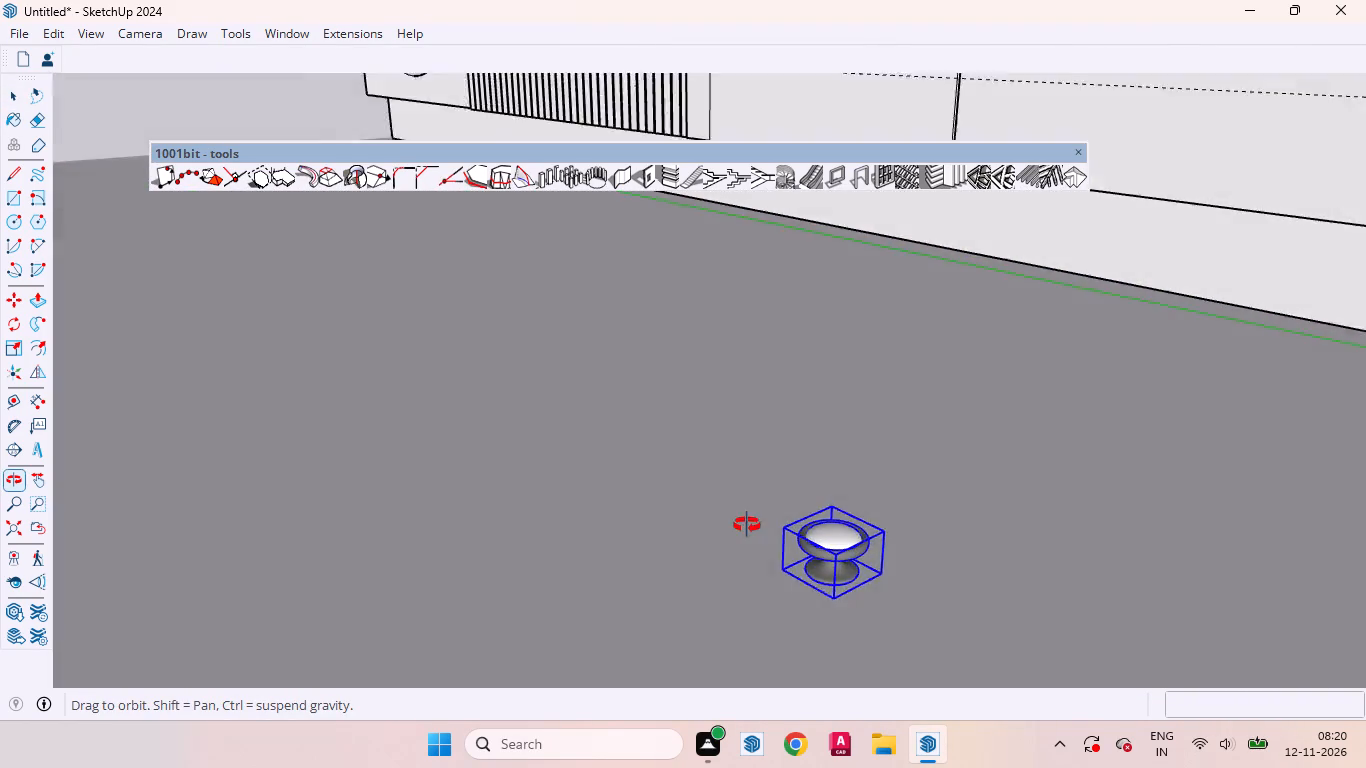
middle_drag(747, 525, 773, 583)
scroll(776, 584, up, 1)
scroll(940, 379, down, 9)
scroll(991, 409, up, 9)
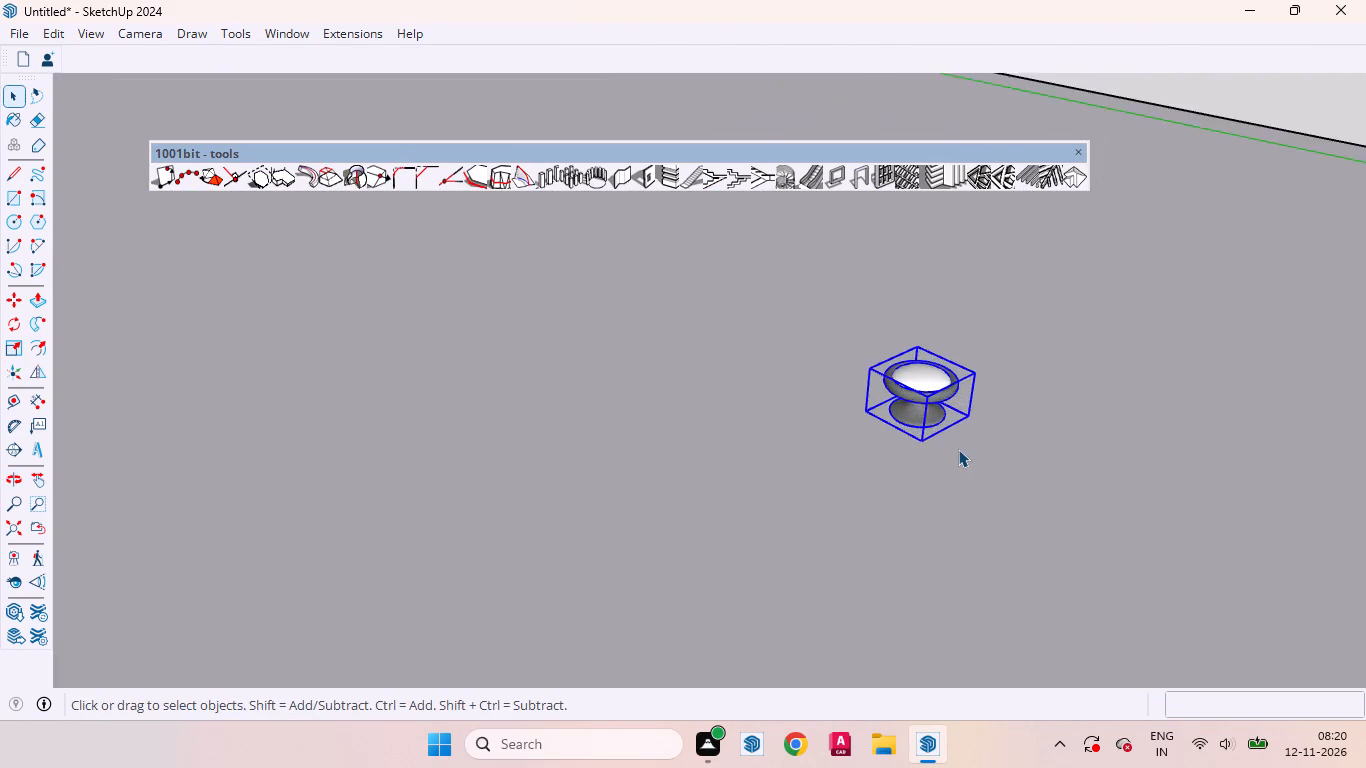
scroll(958, 449, up, 3)
middle_drag(947, 449, 890, 483)
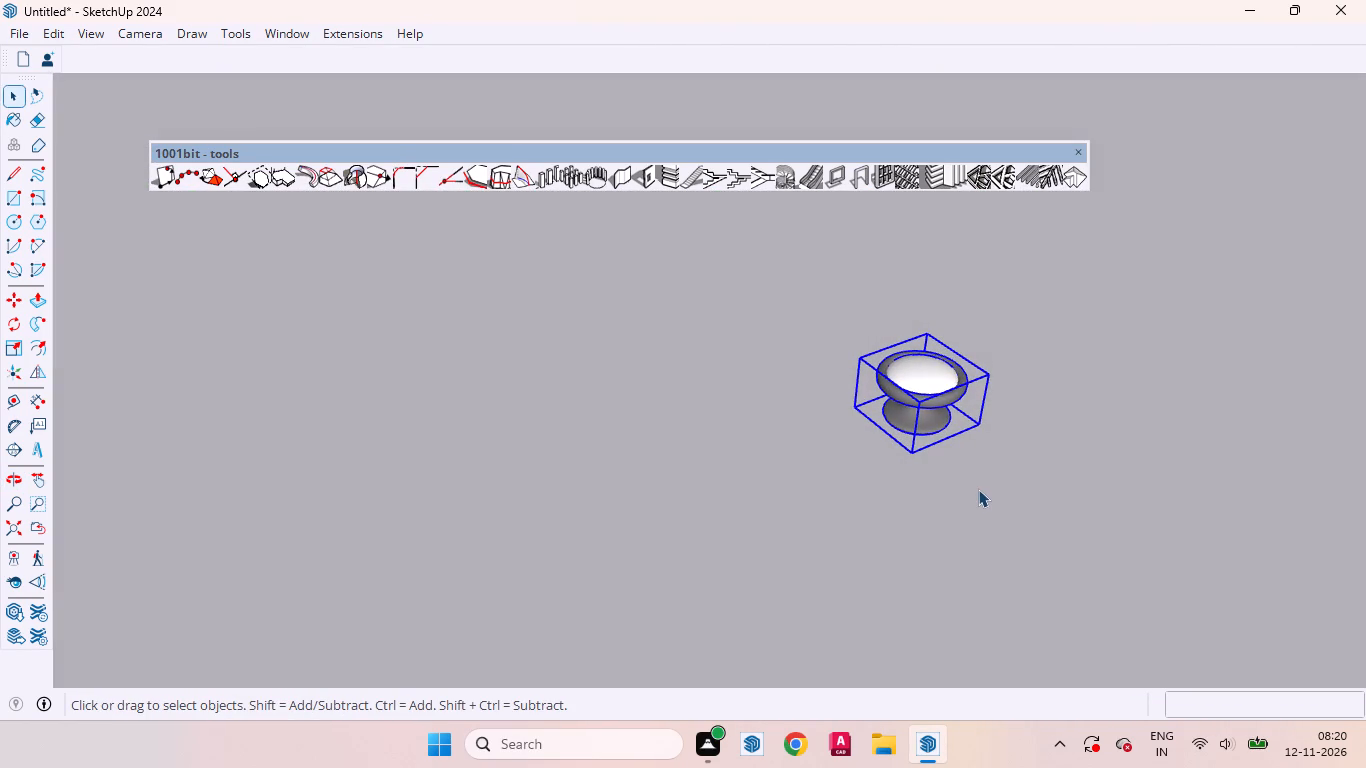
key(m)
click(916, 456)
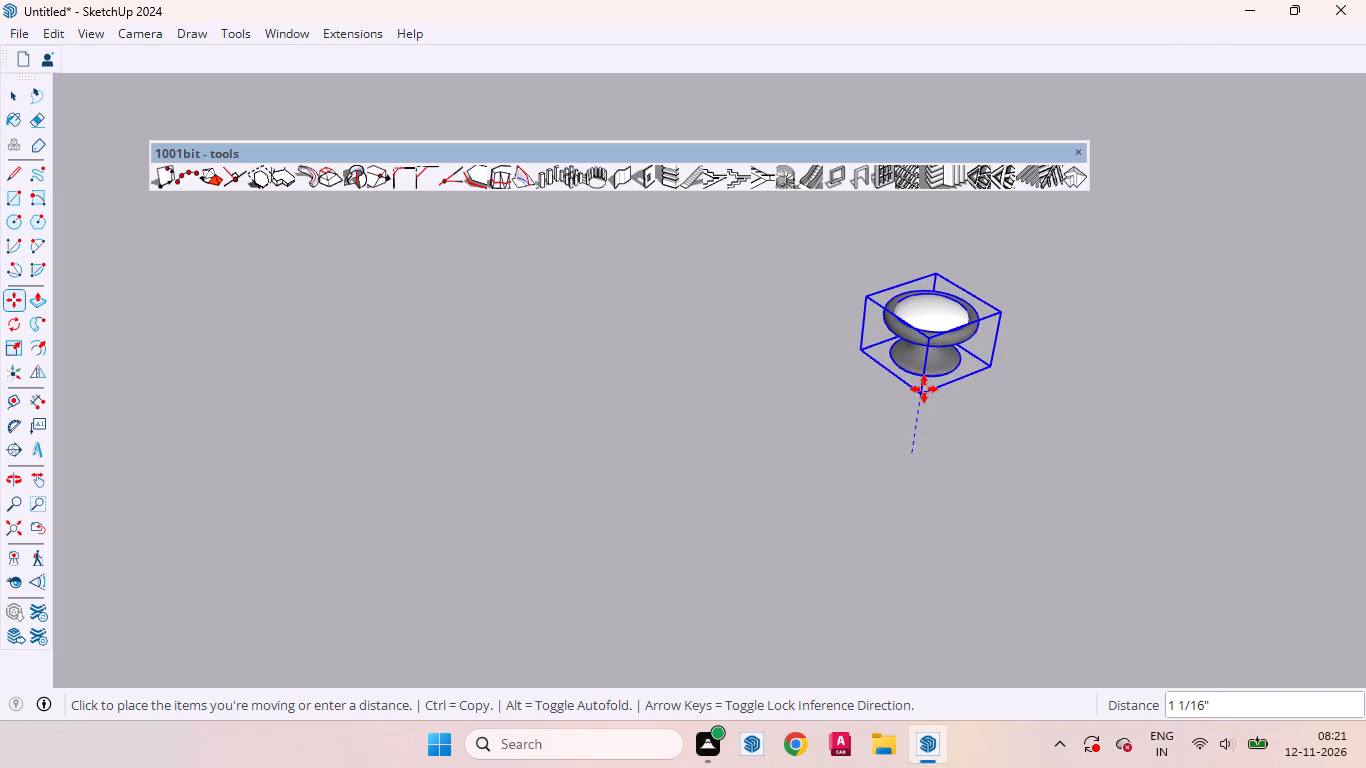
click(928, 362)
key(space)
scroll(987, 469, down, 2)
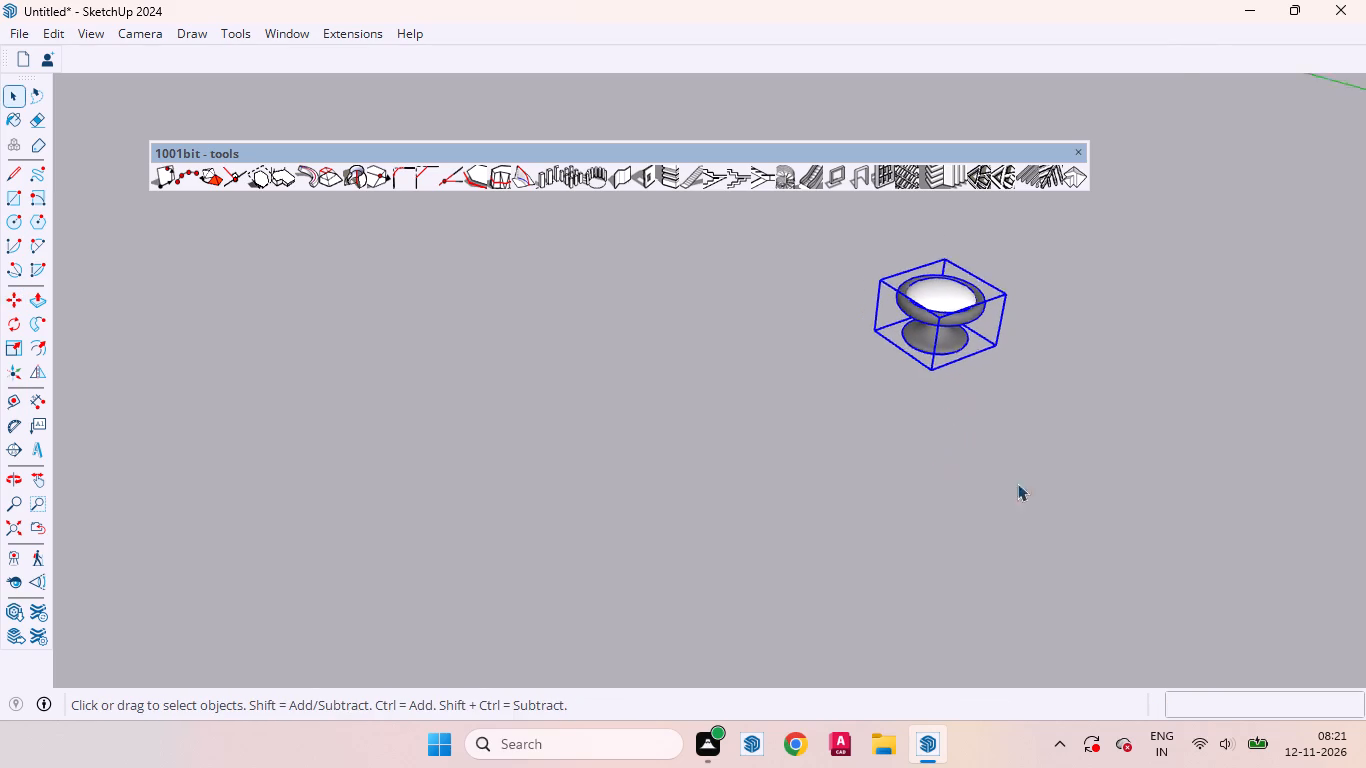
Rotate the knob 90° about the green axis from its upper bounding-box corner so its round face points away from the wardrobe.
scroll(1017, 483, down, 2)
middle_drag(1004, 521, 1226, 521)
key(q)
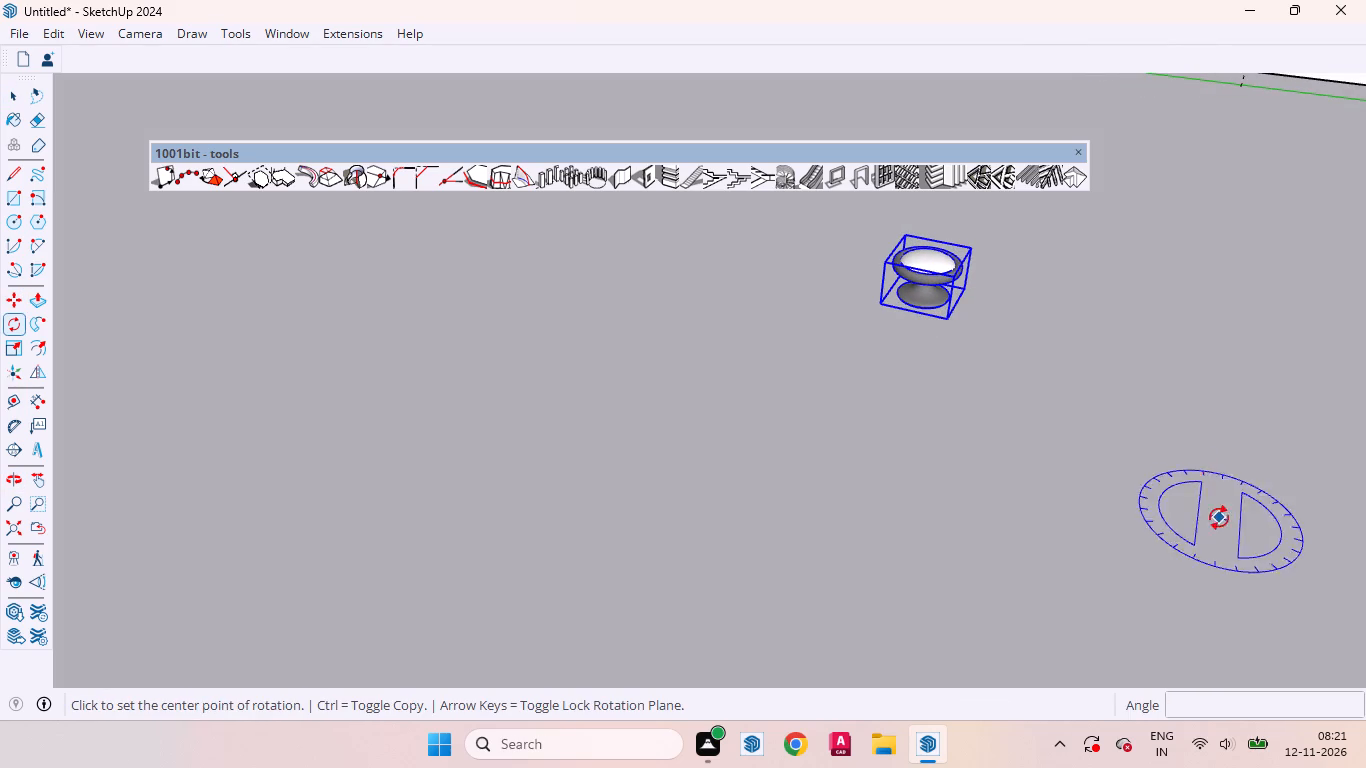
scroll(1075, 290, up, 4)
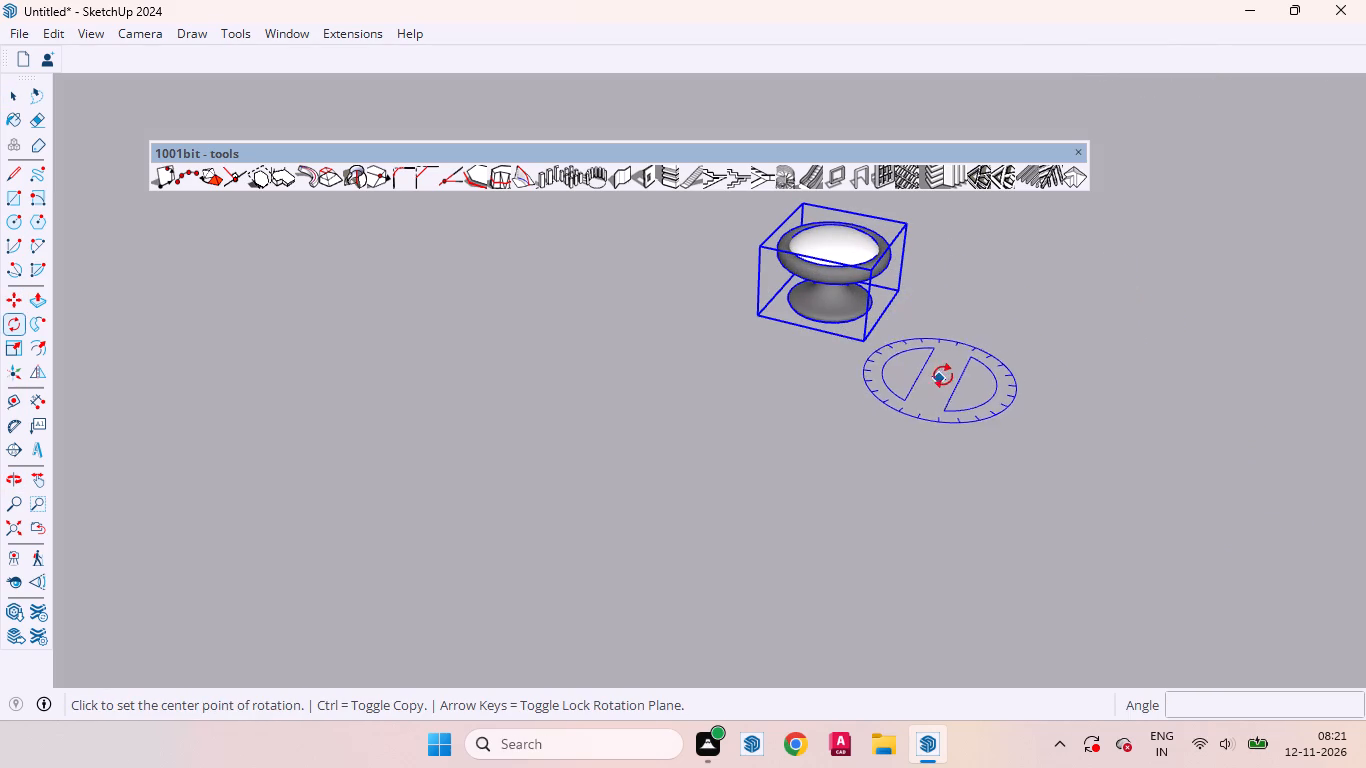
key(Left)
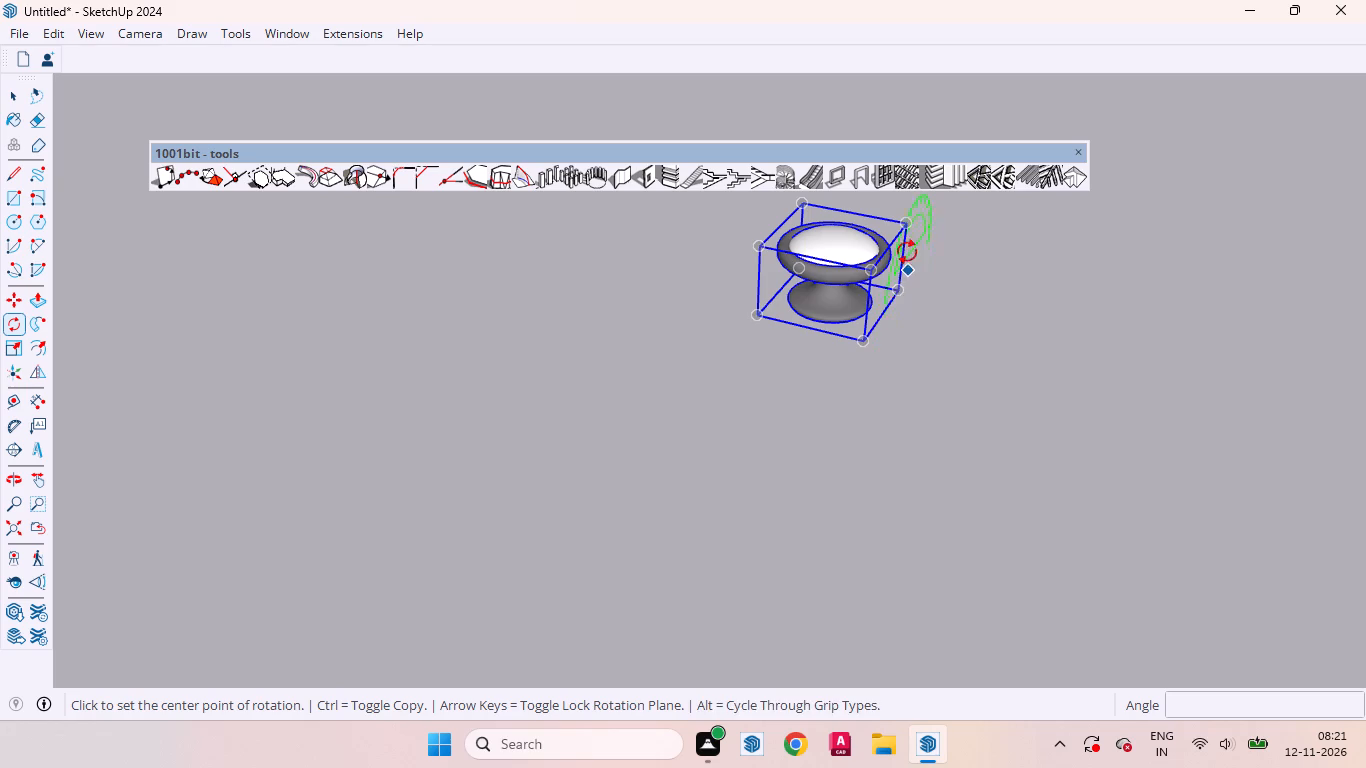
click(905, 223)
click(875, 273)
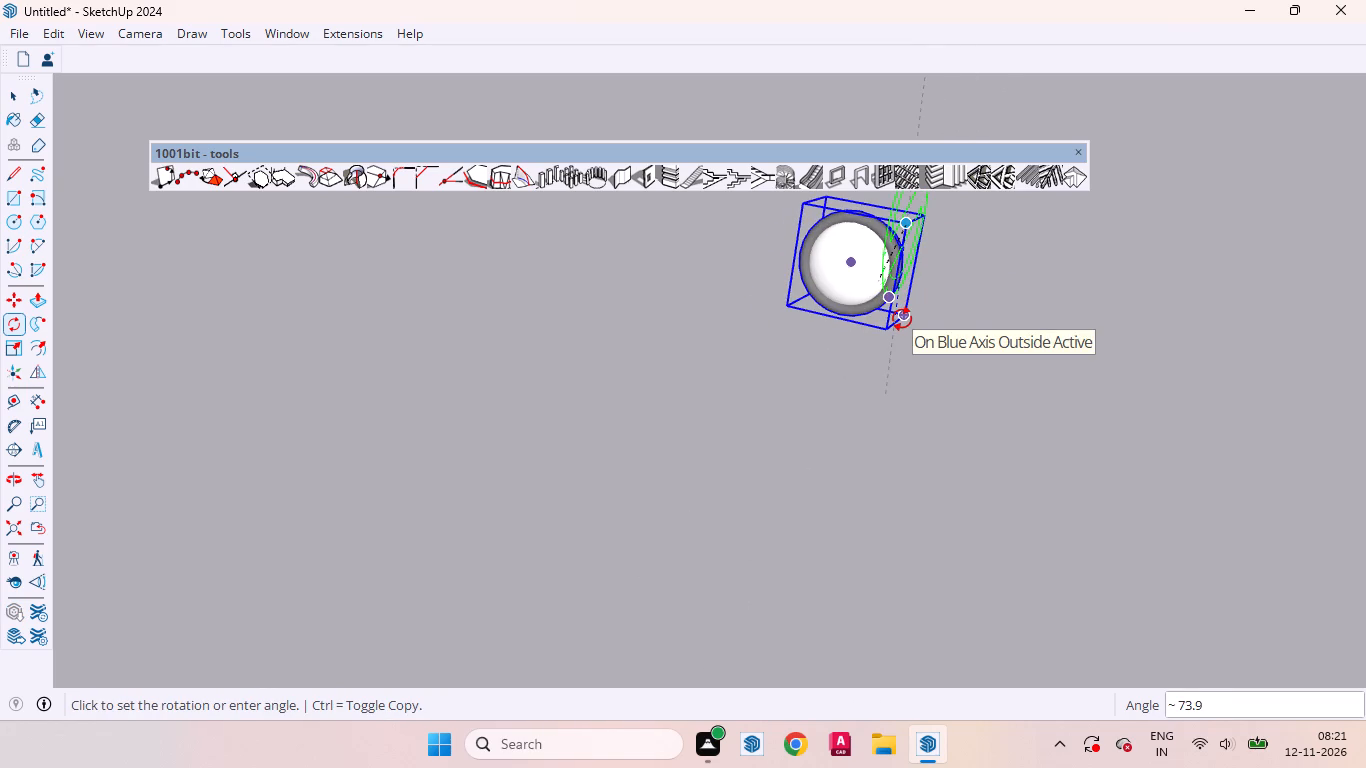
text(90)
key(Return)
key(space)
Move the knob about 3' 1 11/16" onto the top drawer front, near the crossing of its centre guides.
scroll(983, 425, down, 8)
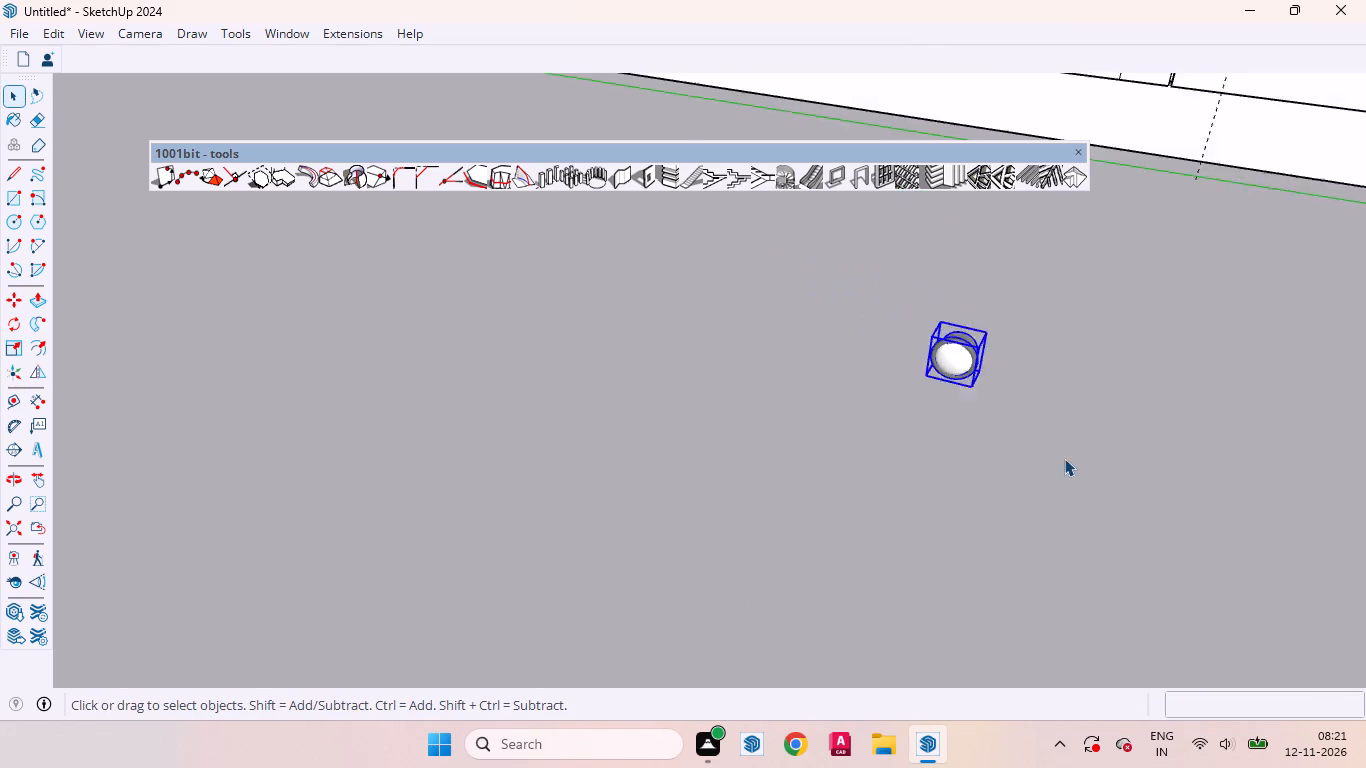
scroll(1064, 458, down, 19)
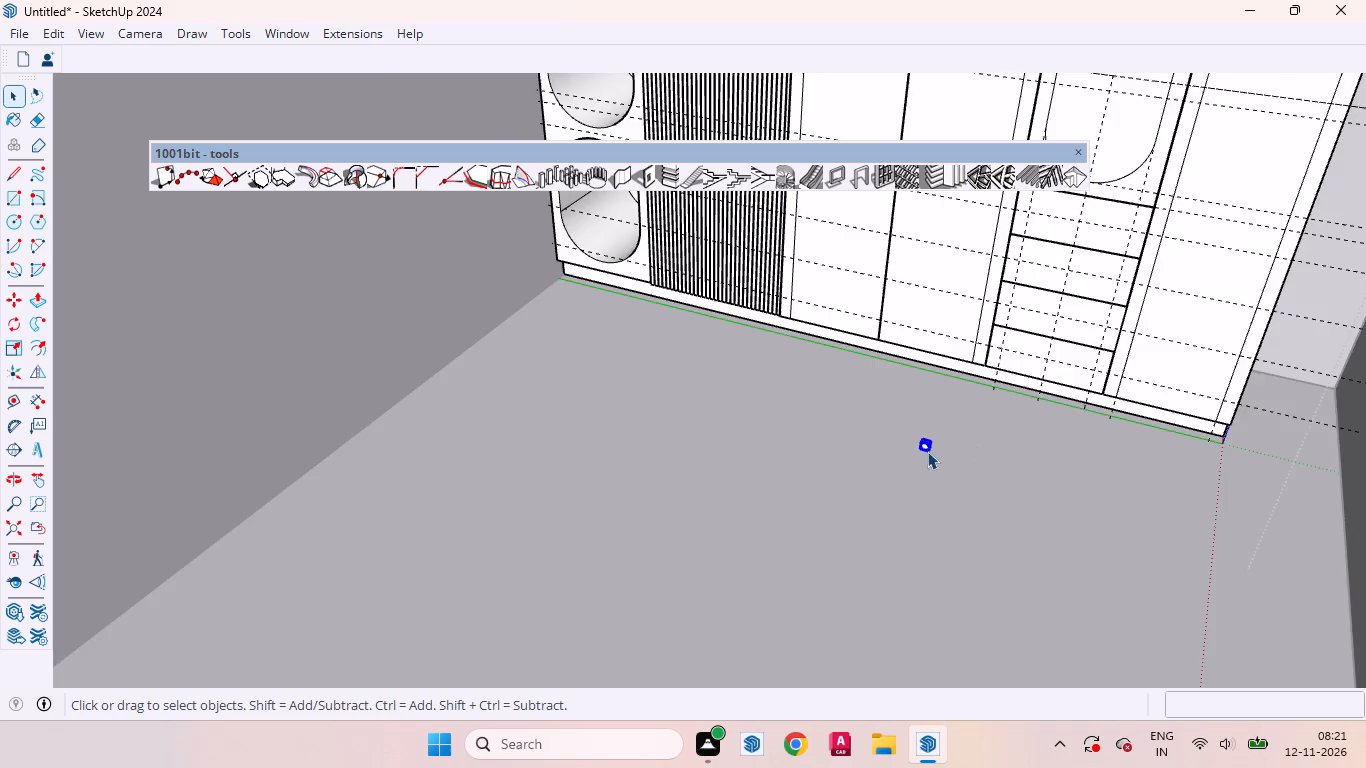
scroll(927, 450, up, 20)
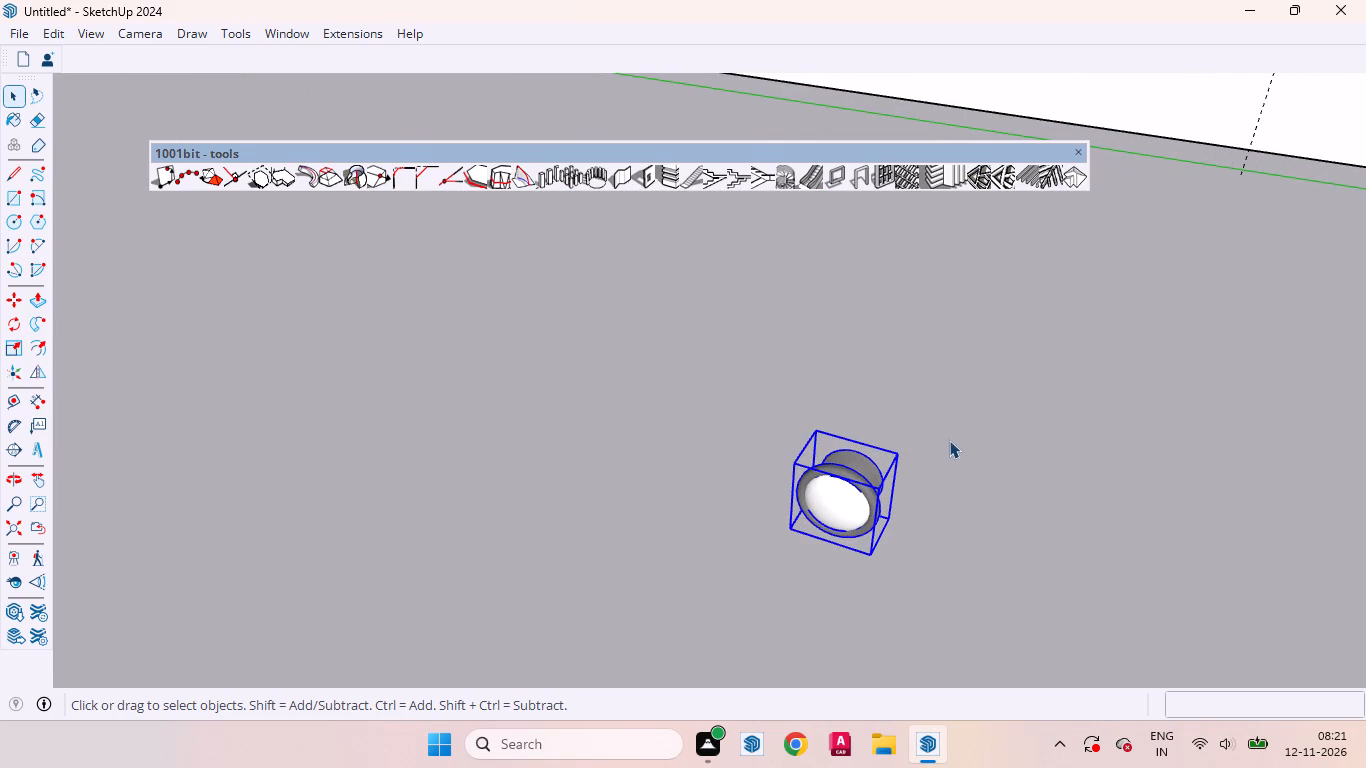
middle_drag(945, 437, 967, 428)
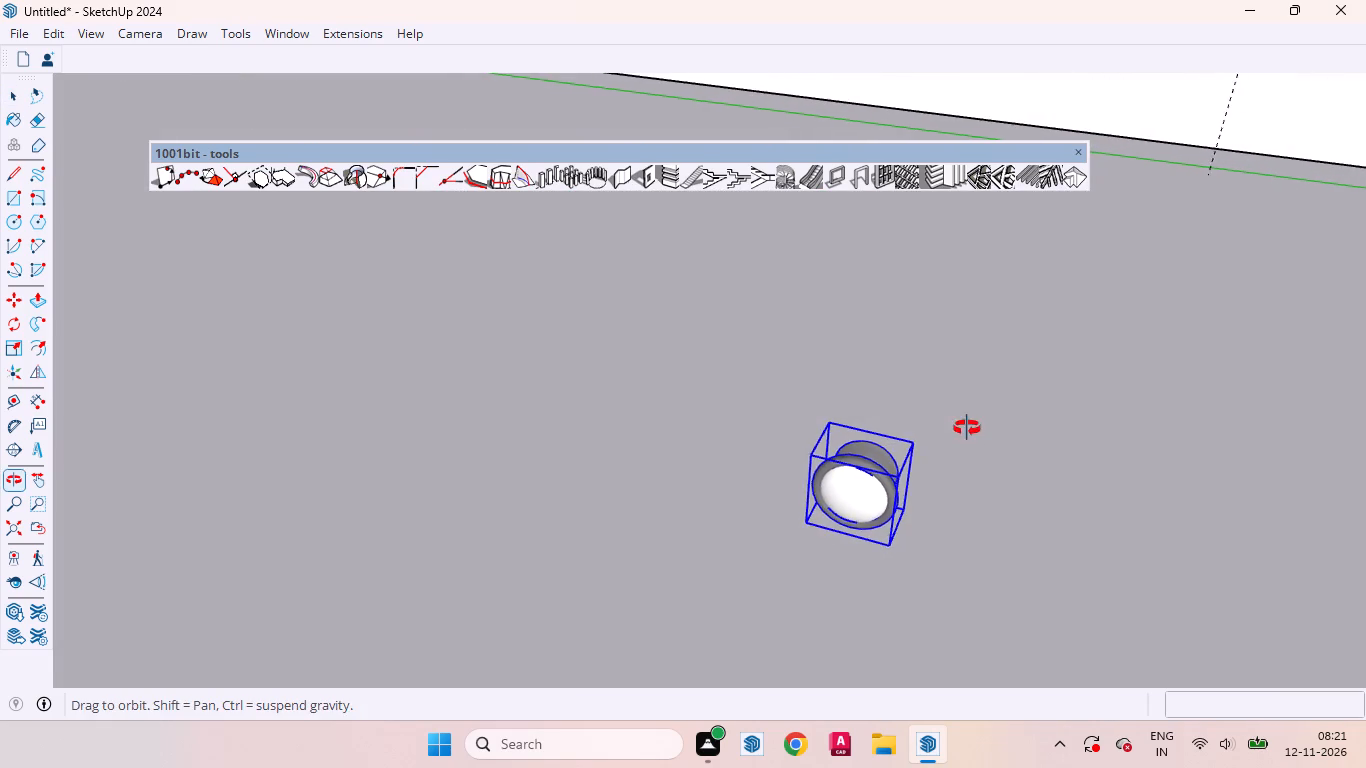
middle_drag(967, 428, 971, 426)
key(m)
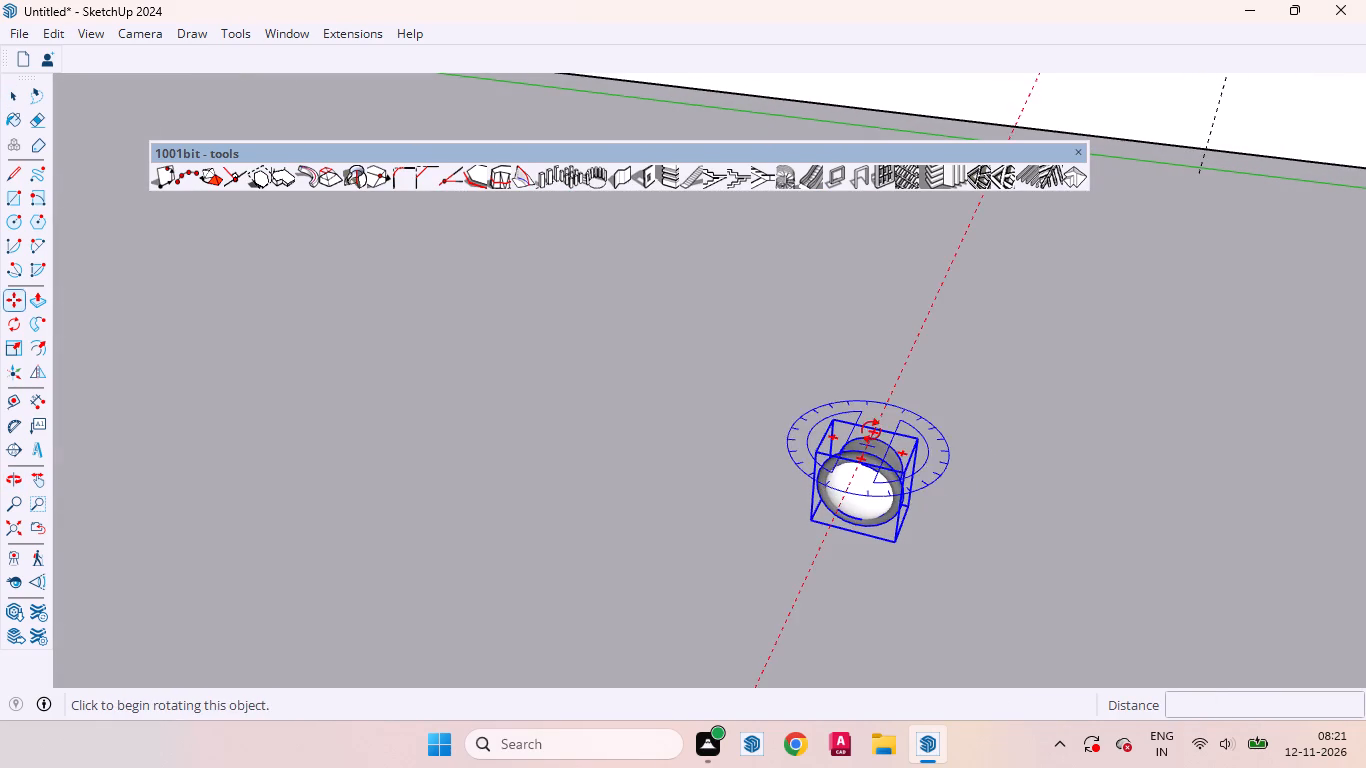
click(874, 426)
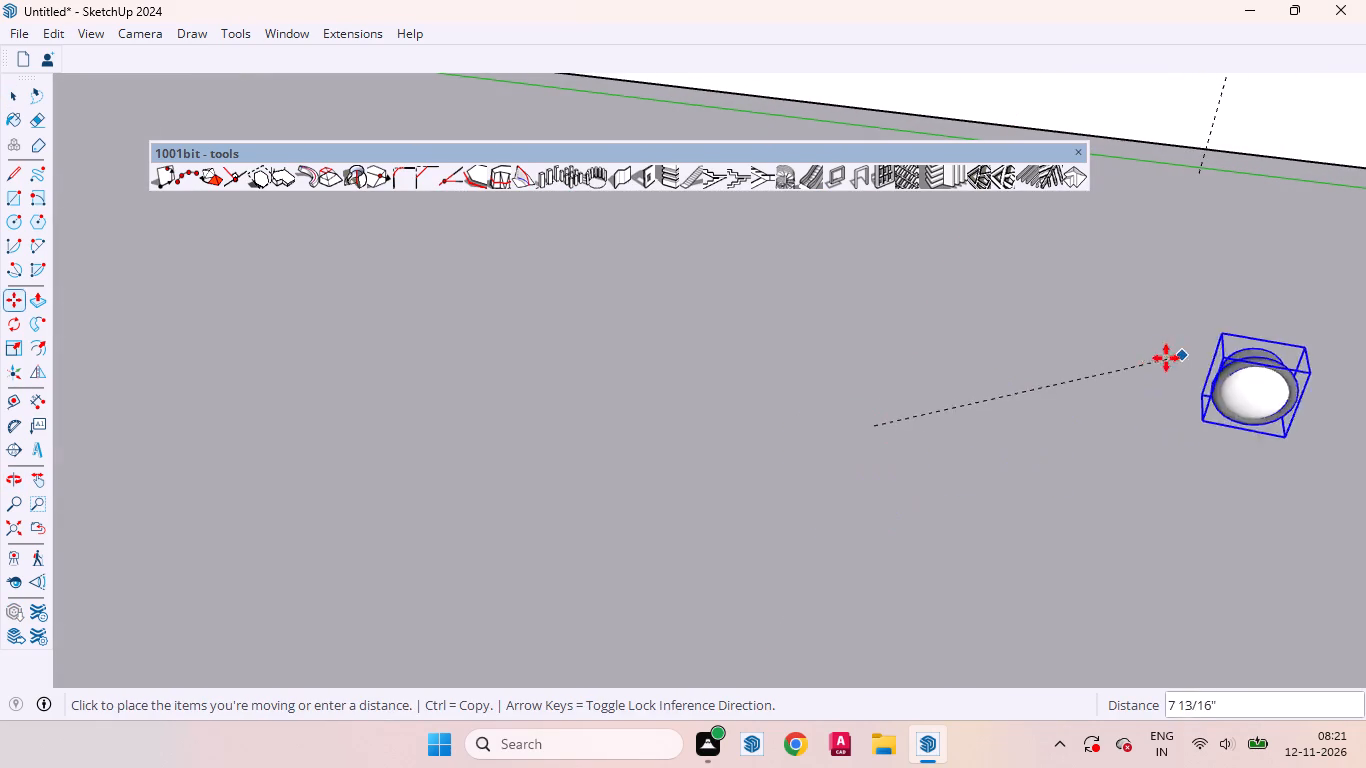
scroll(1107, 386, down, 20)
scroll(1107, 386, down, 6)
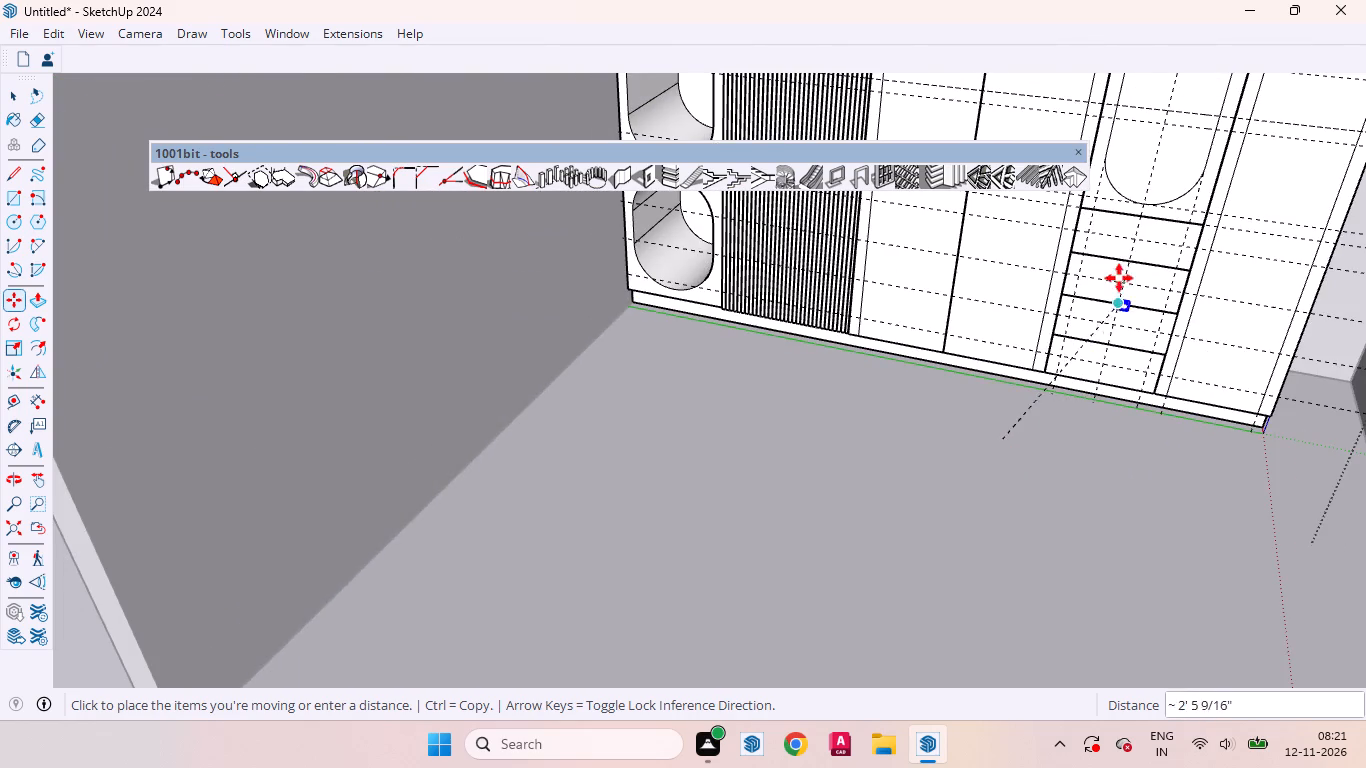
scroll(1133, 237, up, 14)
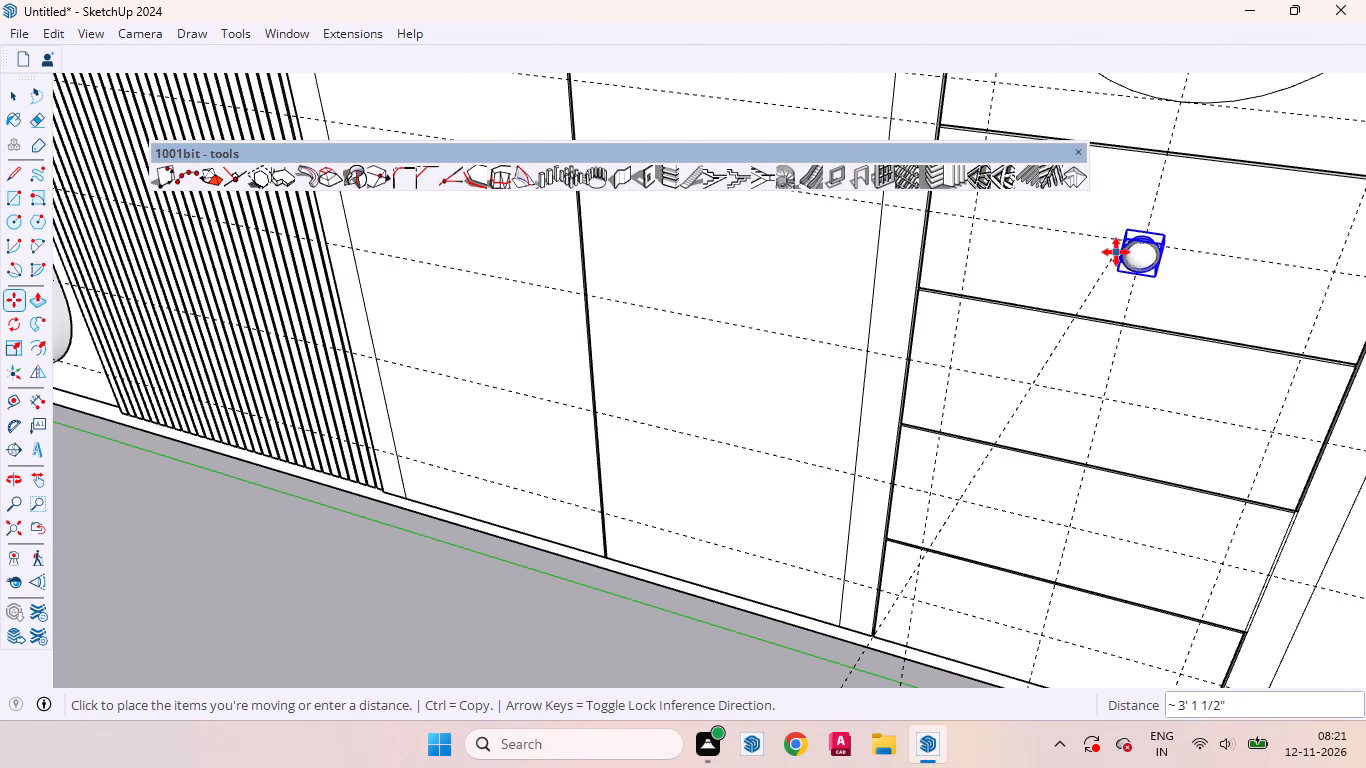
click(1121, 250)
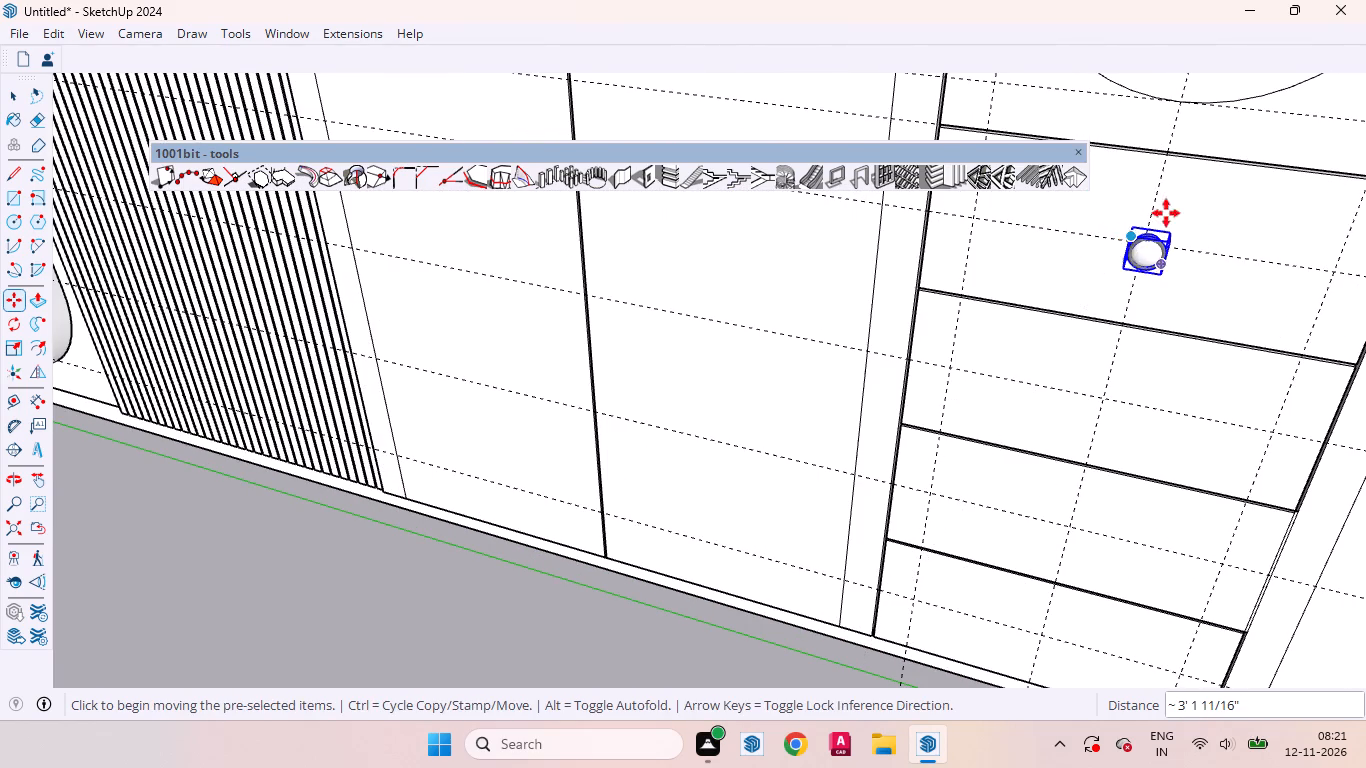
Adjust the knob's position in further moves, the last about 1 3/8", to centre it on the guide crossing of the top drawer front.
scroll(1185, 189, up, 10)
middle_drag(1182, 257, 894, 304)
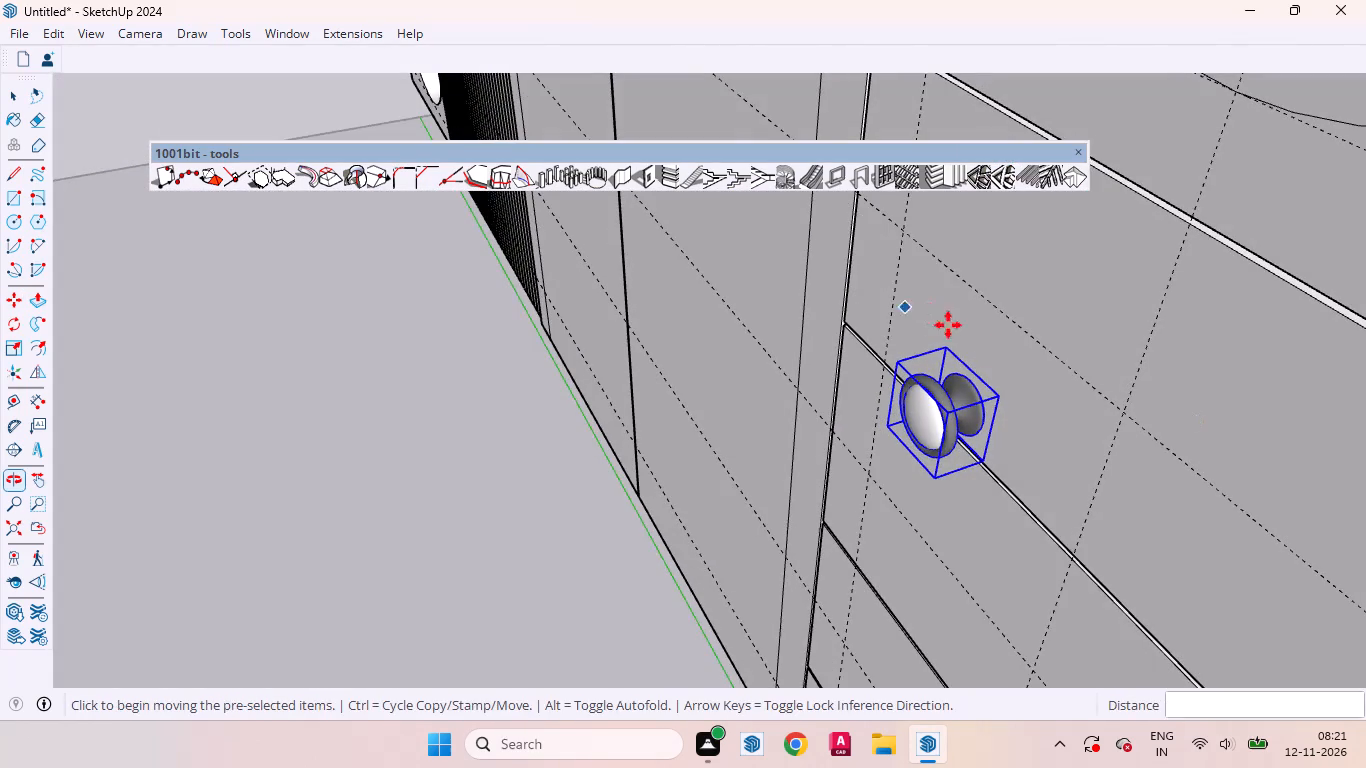
click(1004, 394)
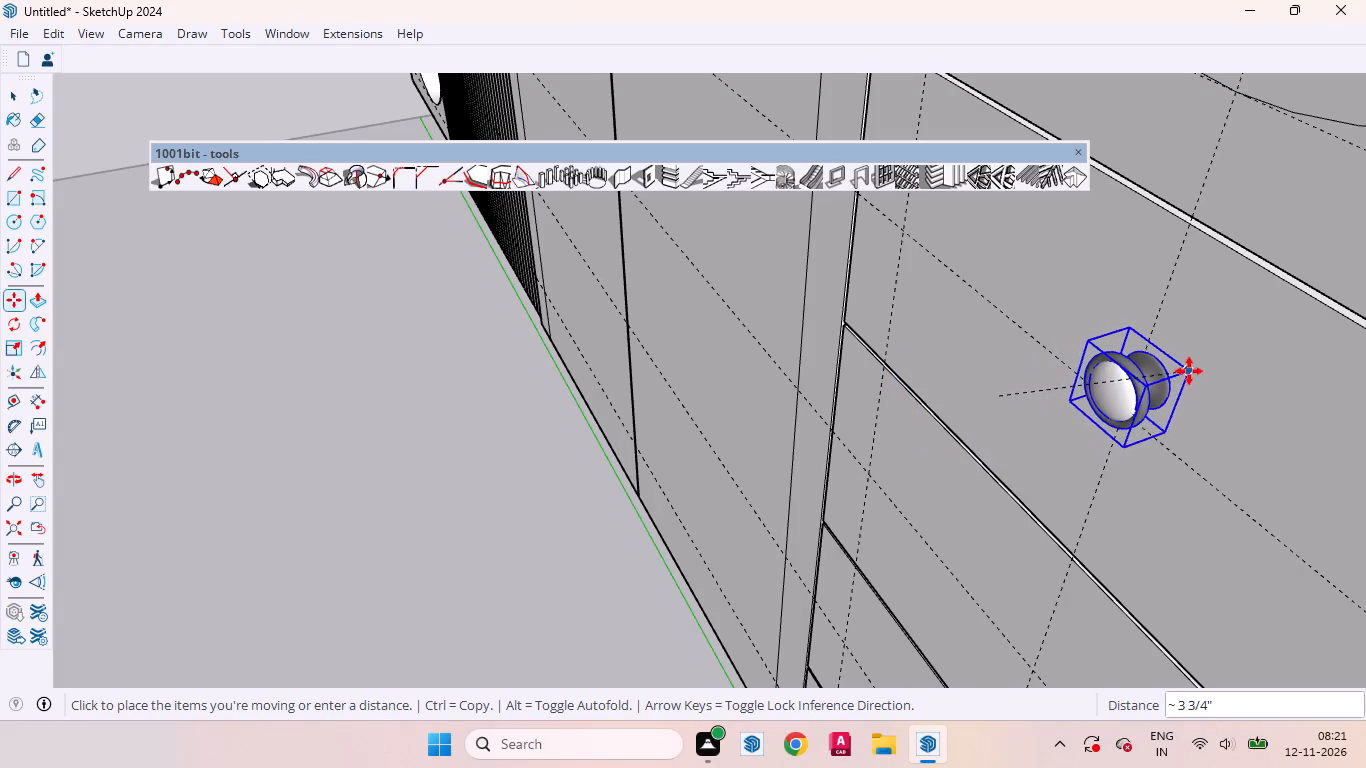
click(1151, 338)
middle_drag(1185, 354, 1029, 312)
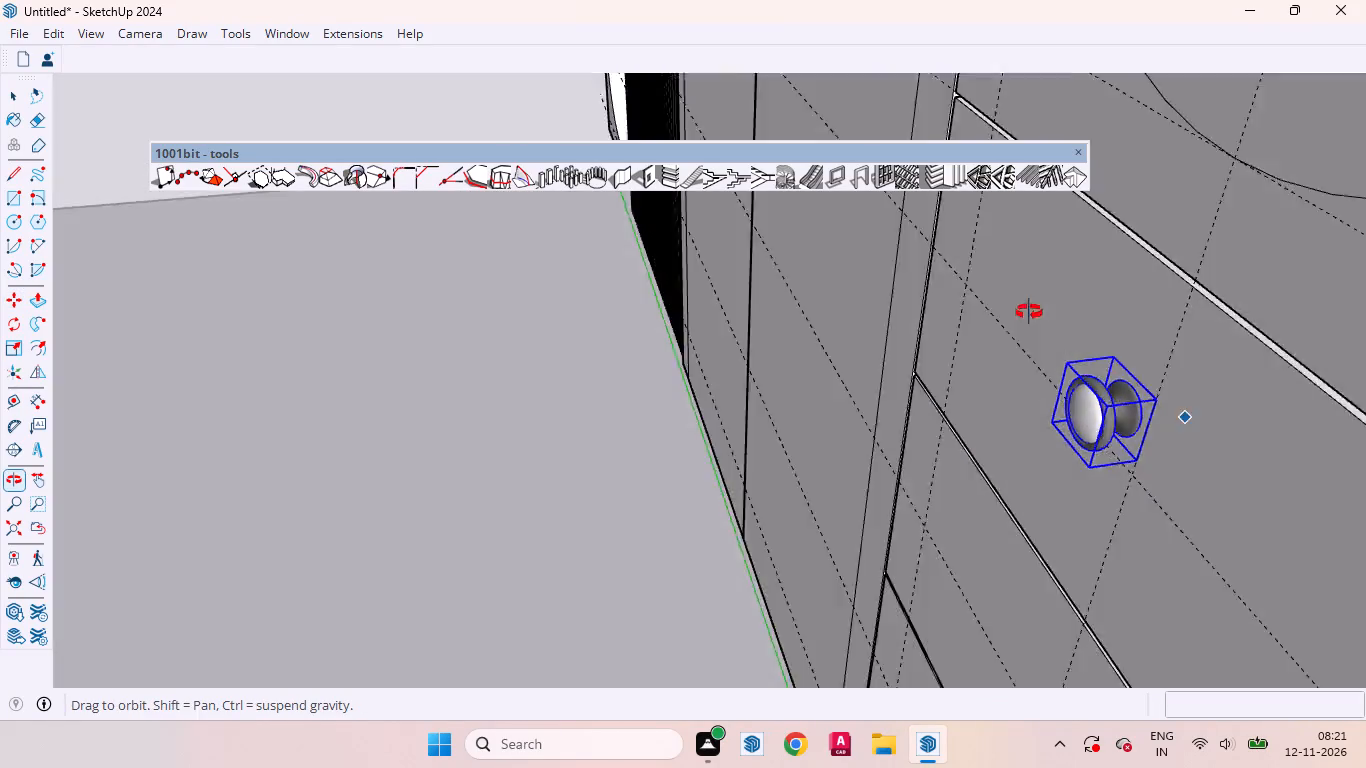
middle_drag(1029, 312, 993, 301)
scroll(1099, 426, up, 8)
middle_drag(1096, 438, 1365, 482)
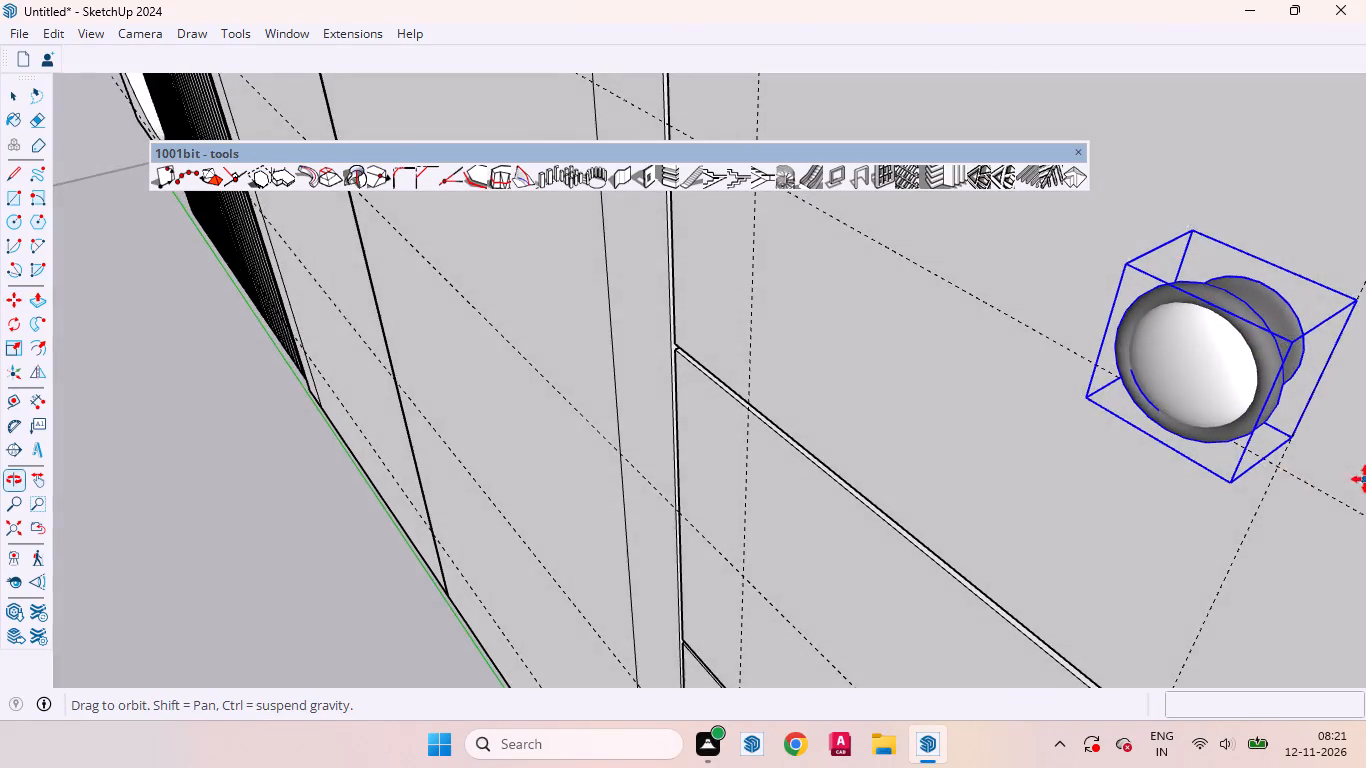
scroll(1082, 493, down, 5)
middle_drag(1105, 522, 1358, 473)
scroll(1141, 475, down, 5)
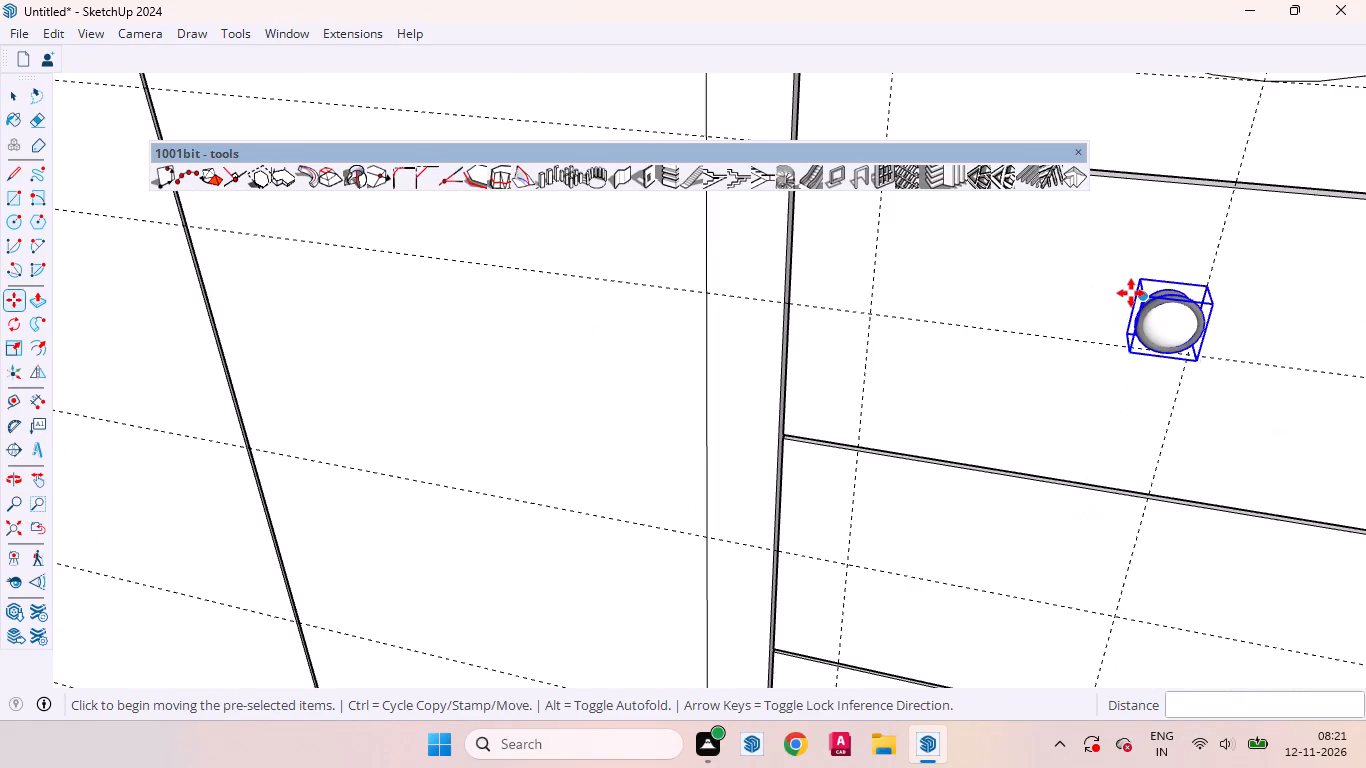
click(1176, 265)
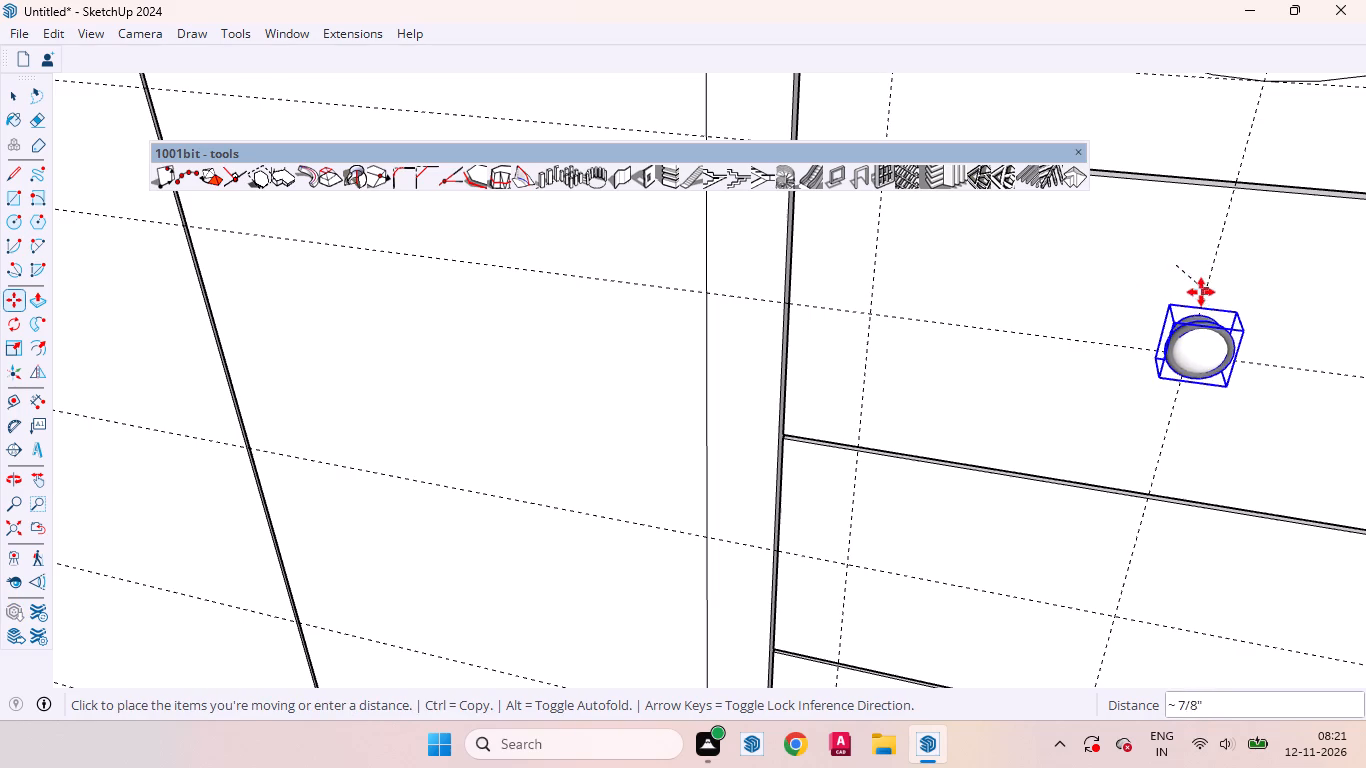
click(1202, 321)
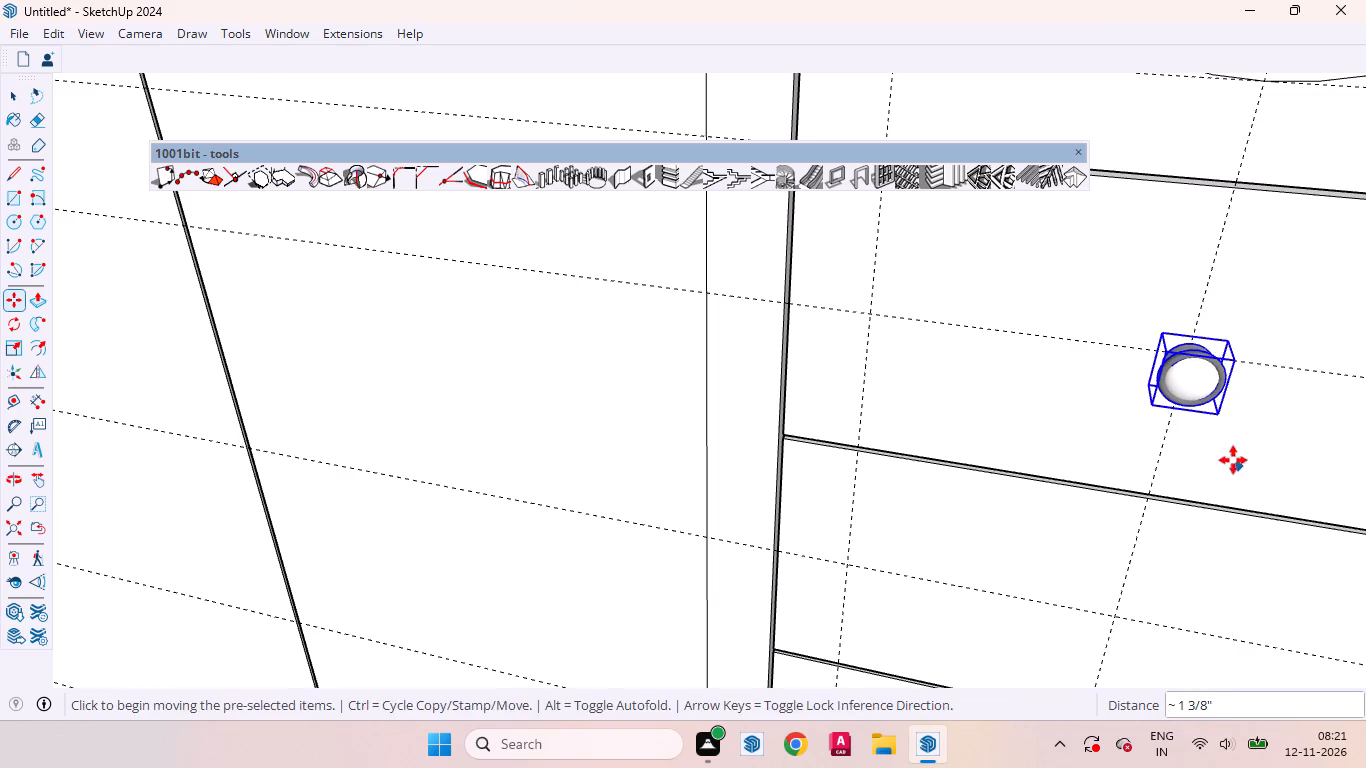
Copy the knob 7 13/16" straight down from the top drawer's horizontal guide to the second drawer's guide.
middle_drag(1233, 461, 1168, 208)
scroll(1184, 368, up, 4)
middle_drag(1140, 398, 1325, 651)
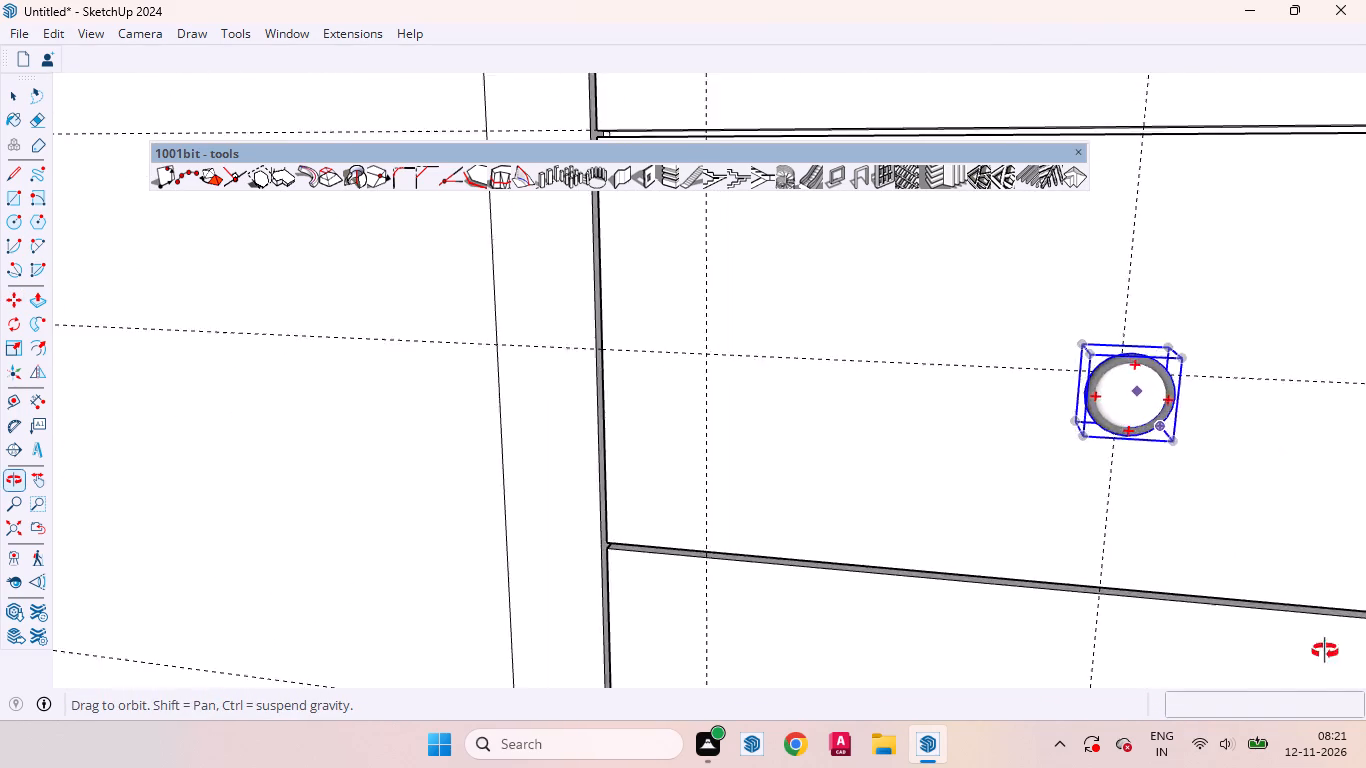
middle_drag(1325, 651, 1364, 758)
scroll(1360, 743, up, 1)
scroll(1120, 28, up, 12)
middle_drag(1163, 304, 962, 286)
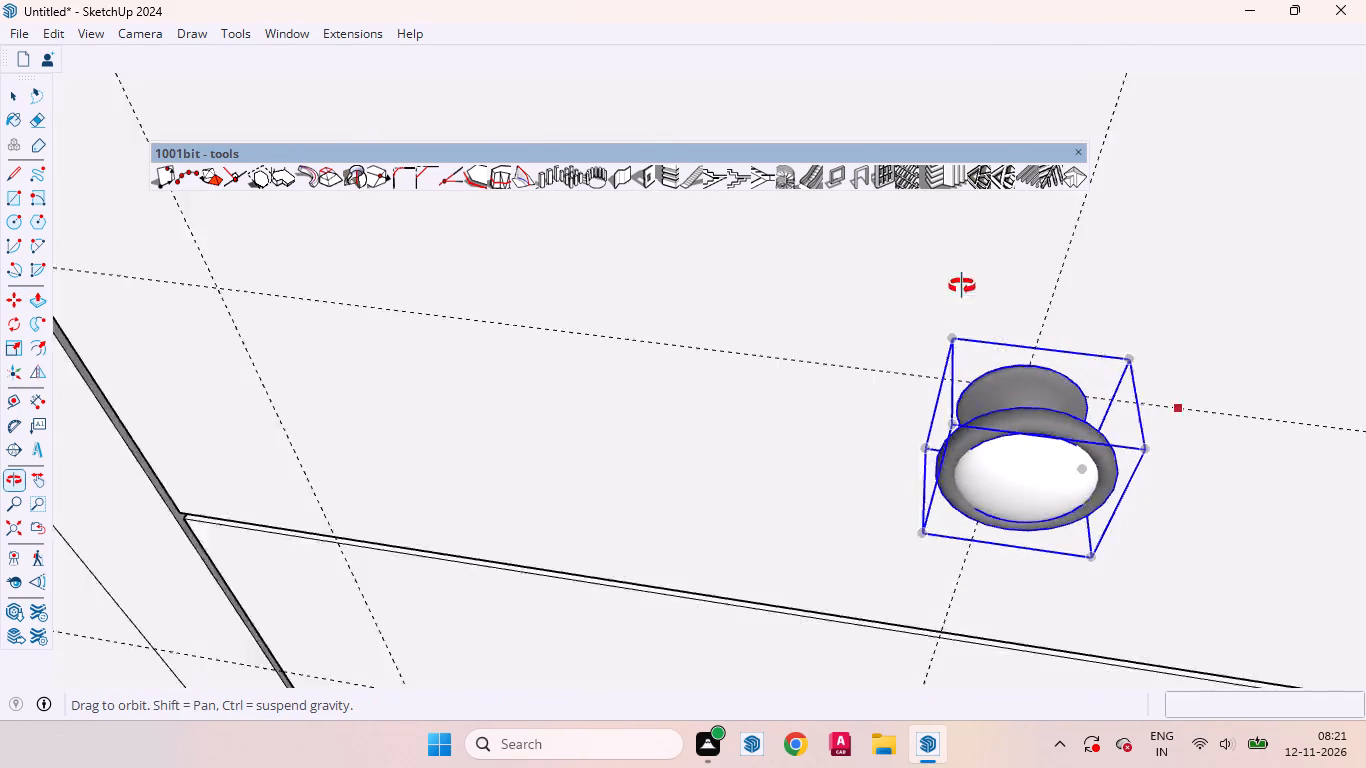
middle_drag(962, 286, 926, 29)
scroll(1132, 392, down, 13)
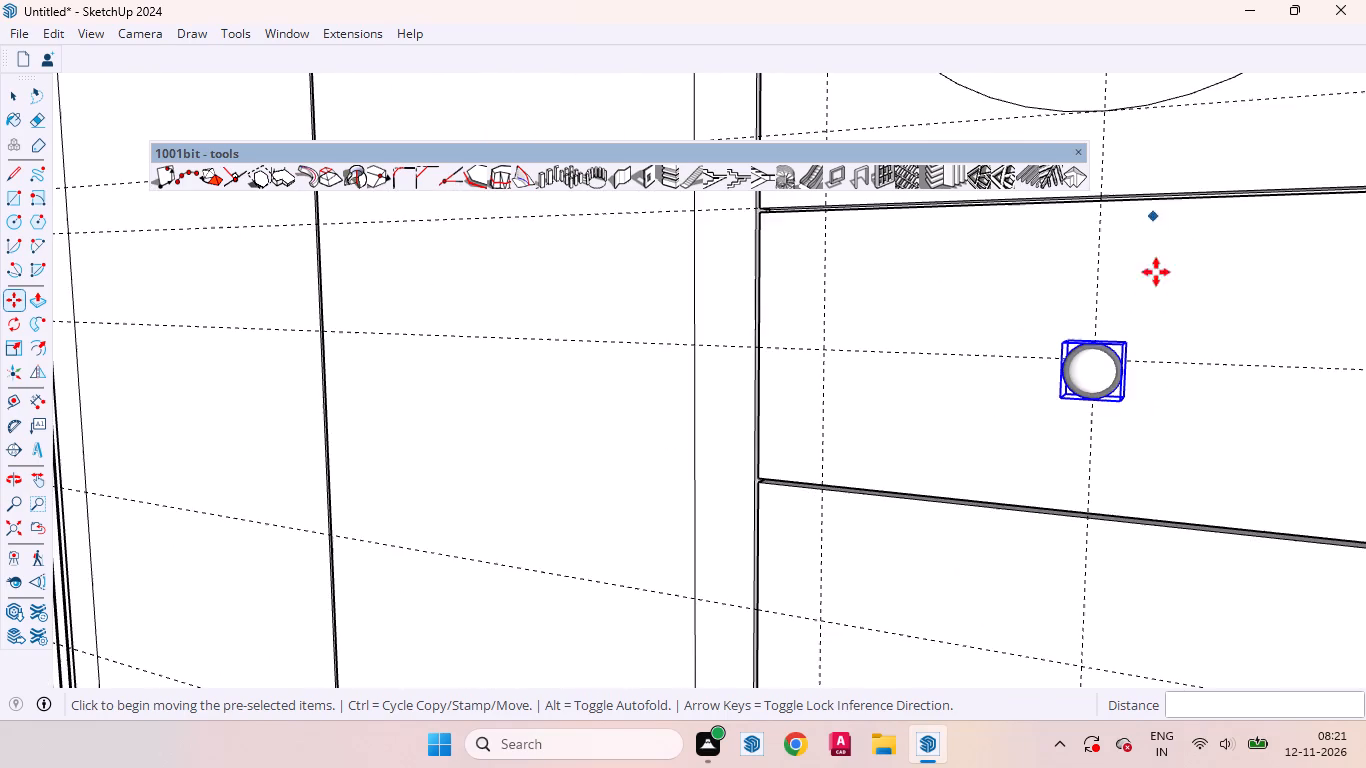
scroll(1165, 352, up, 4)
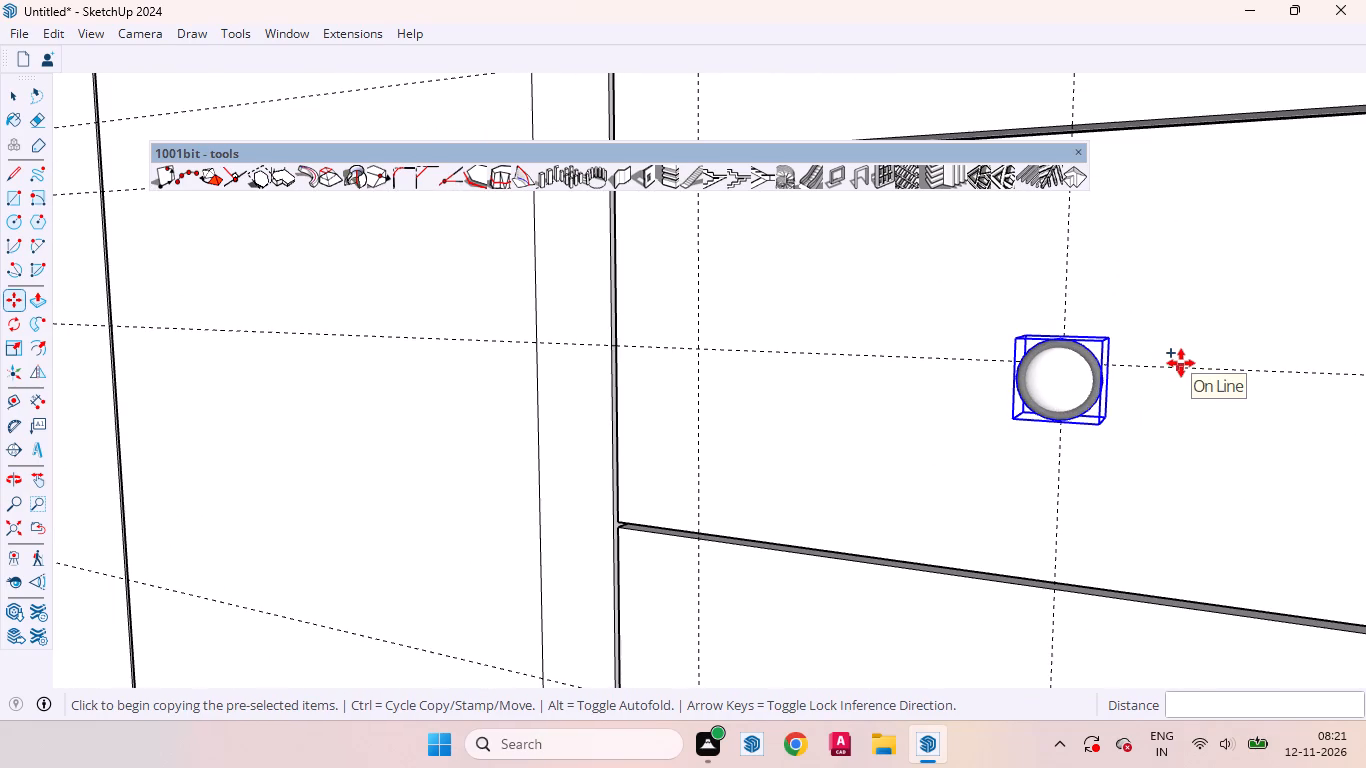
click(1181, 369)
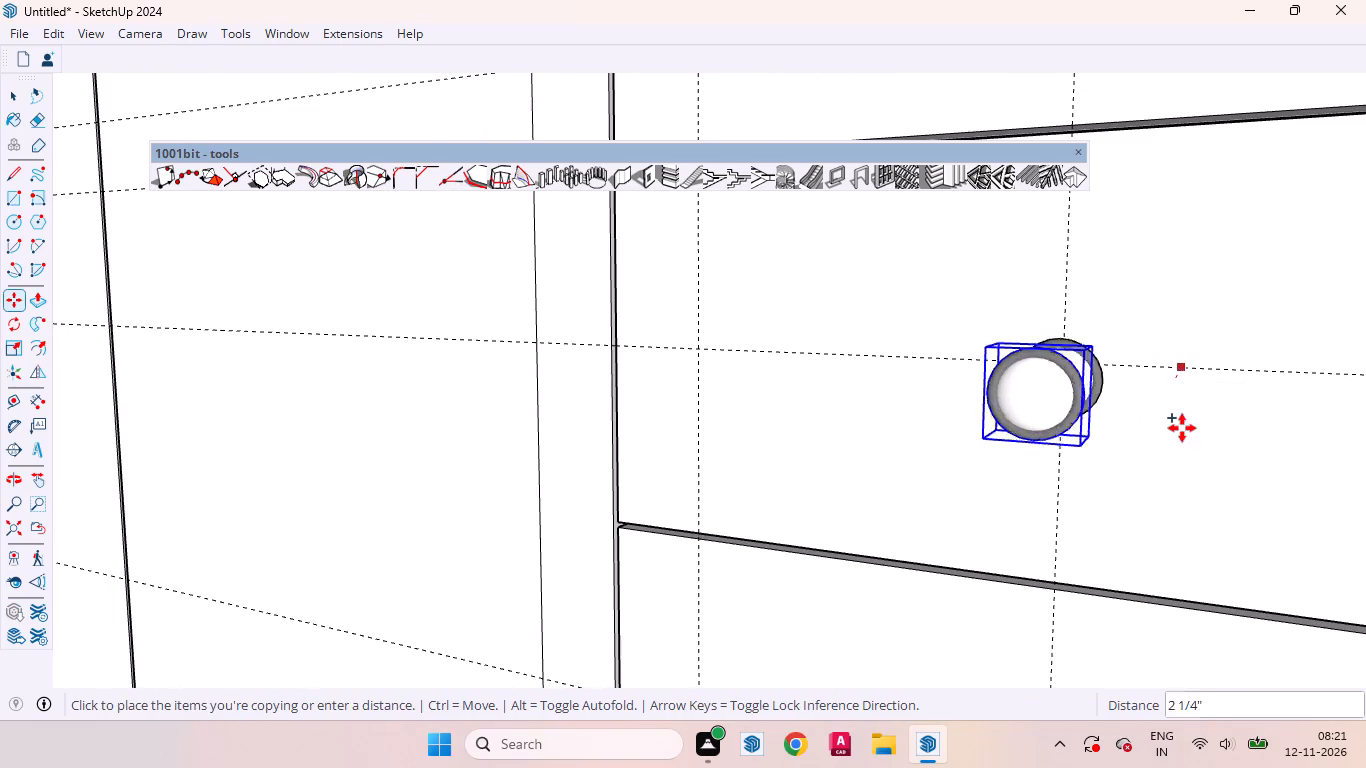
scroll(1183, 379, down, 16)
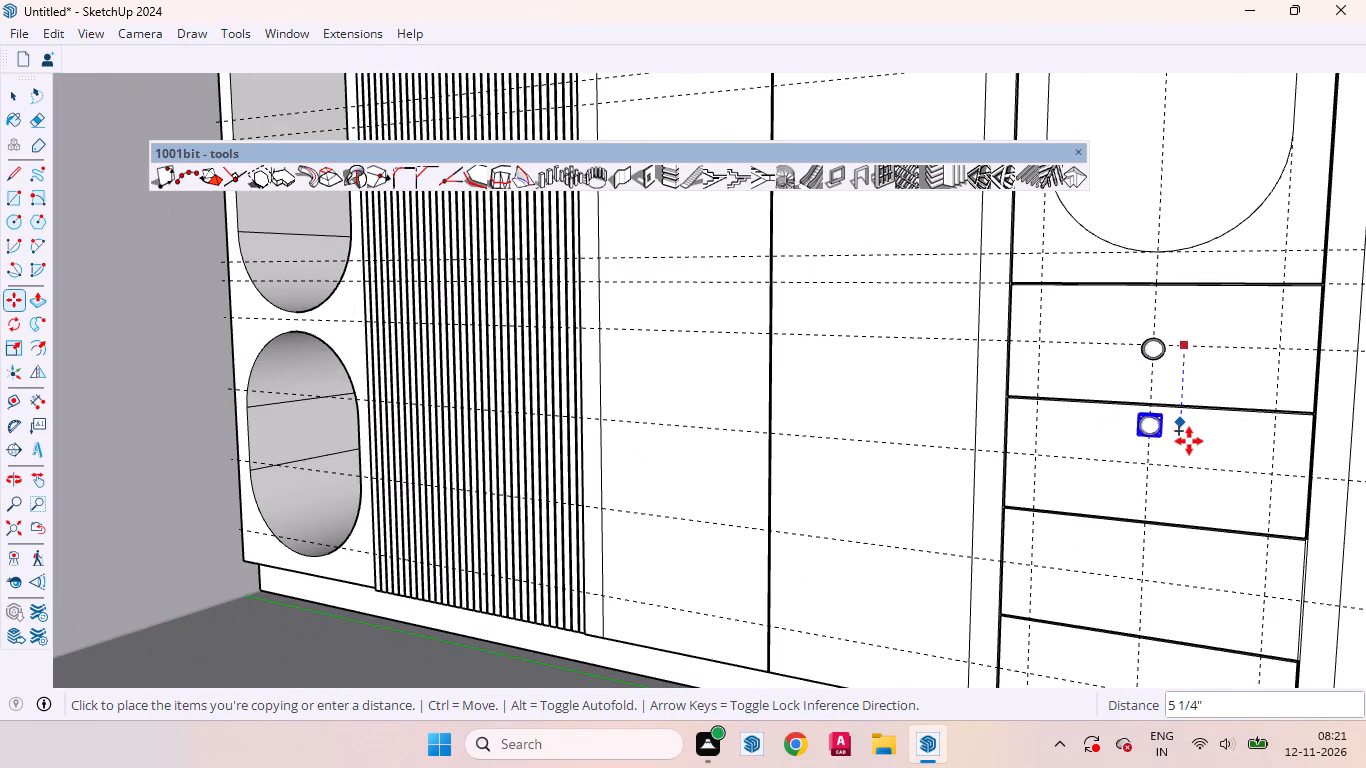
scroll(1189, 450, up, 10)
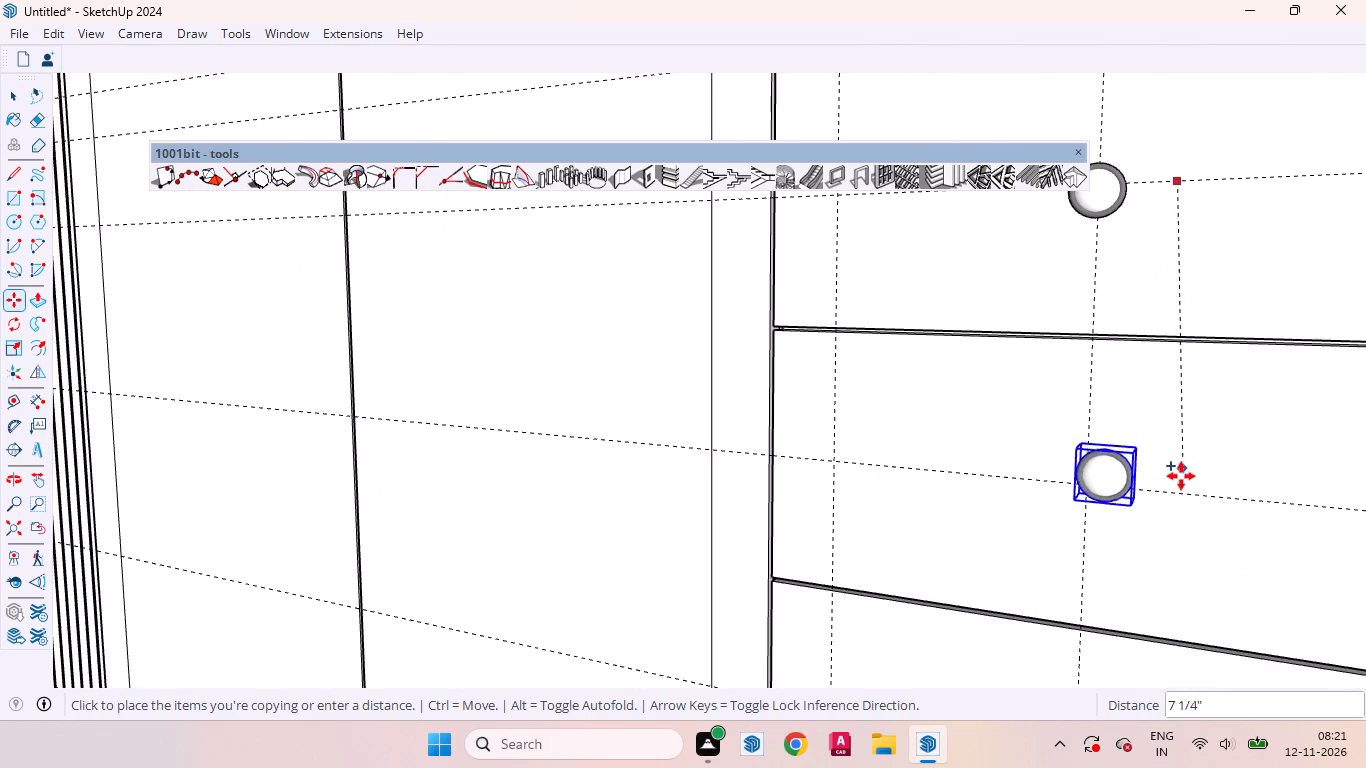
click(1172, 492)
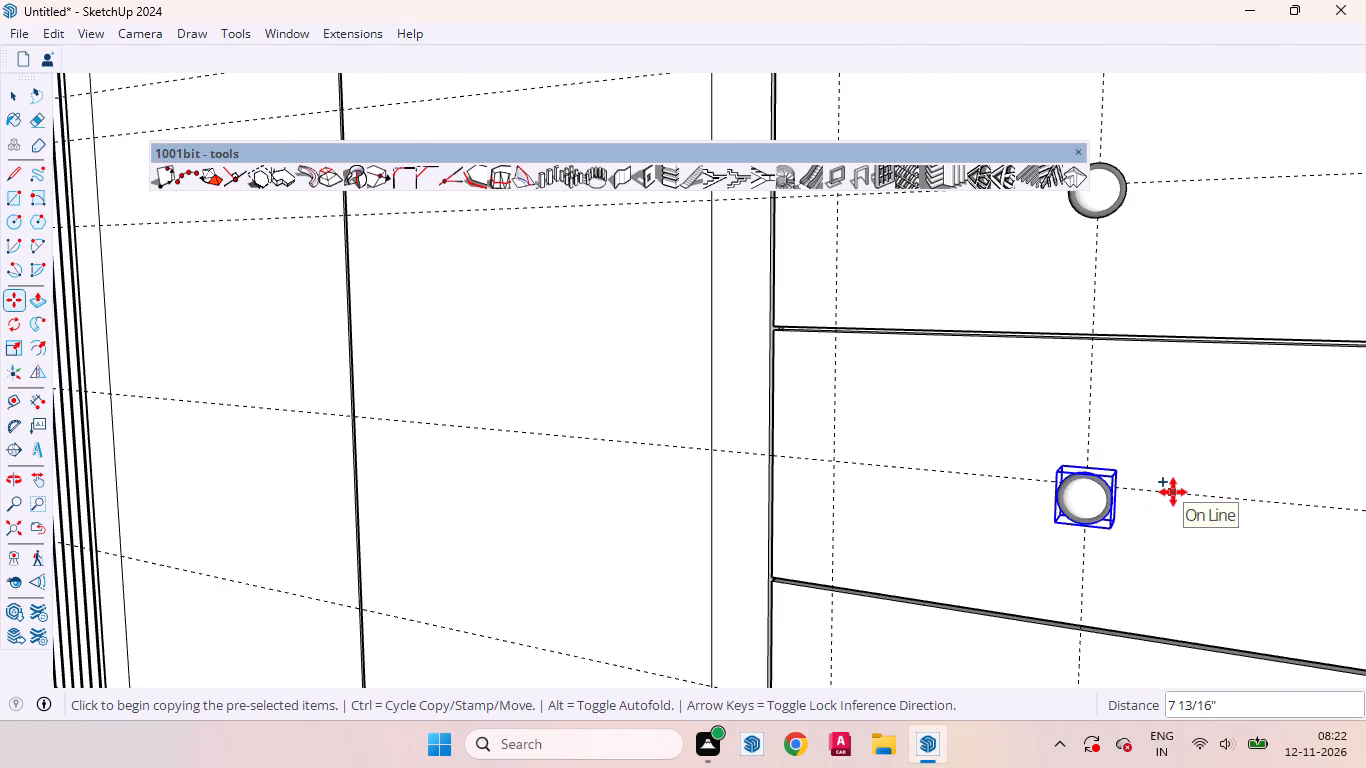
Copy the second drawer's knob 7 13/16" down to the third drawer's guide and multiply the copy by 2 to reach the bottom drawer.
click(1173, 492)
scroll(1178, 455, down, 17)
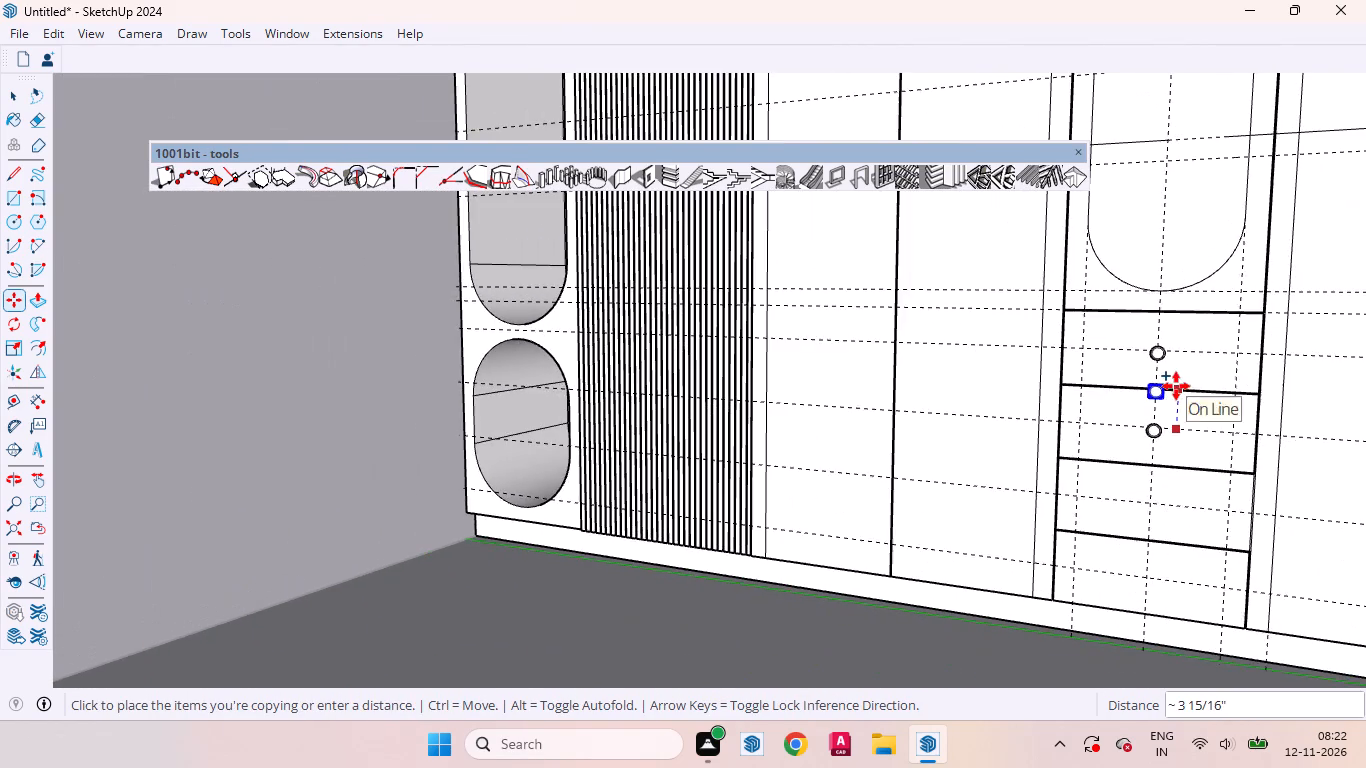
scroll(1176, 386, down, 4)
scroll(1183, 453, up, 12)
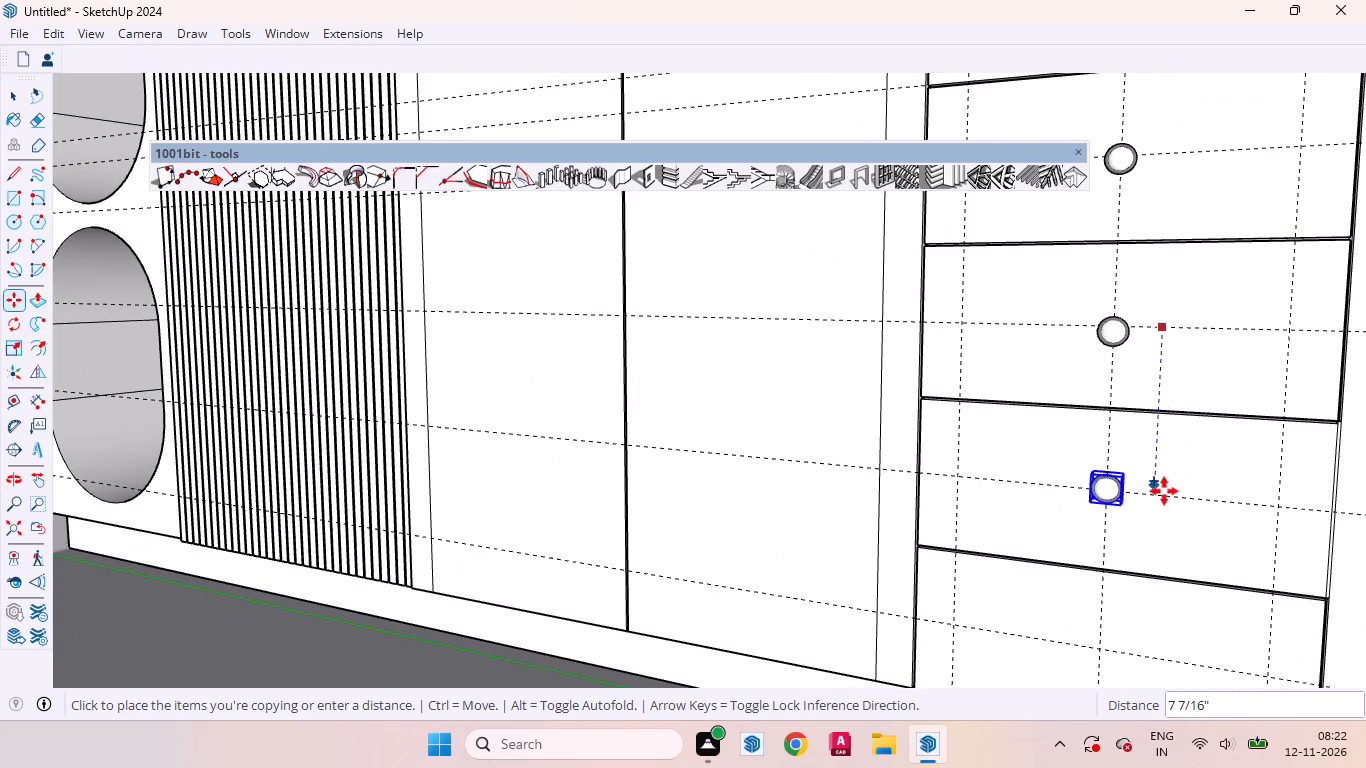
click(1163, 498)
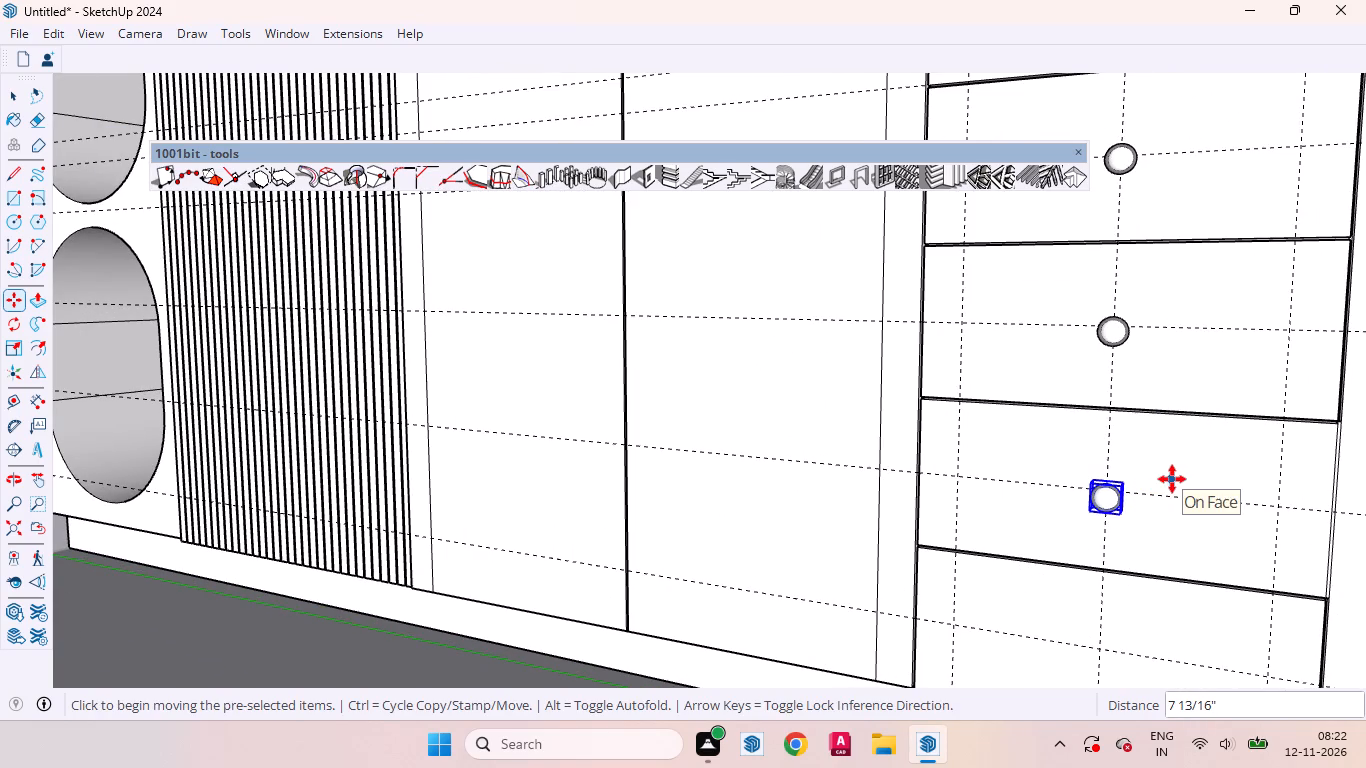
key(shift+asterisk)
key(2)
key(Return)
key(space)
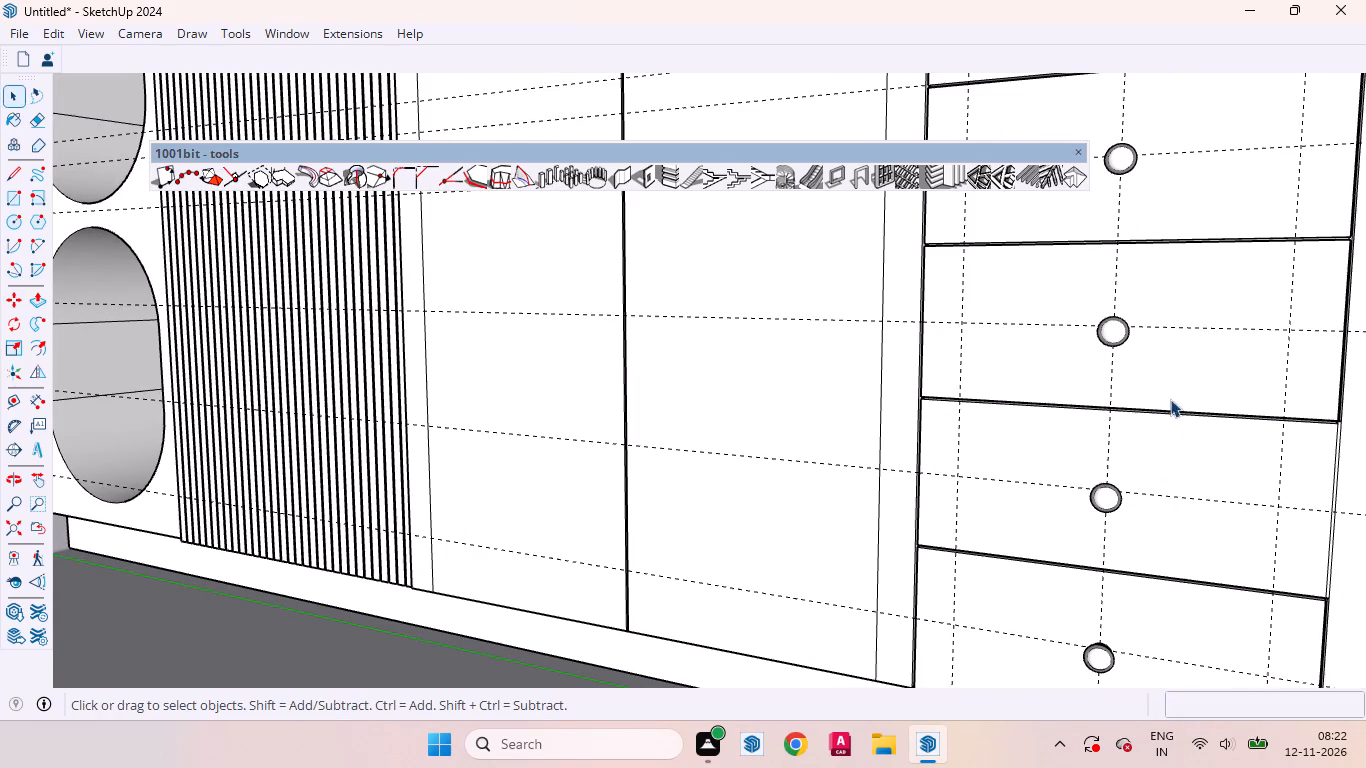
Examine how the knobs sit against the drawer fronts and line up with the centre guides.
scroll(1171, 397, down, 4)
scroll(1121, 635, up, 3)
middle_drag(1124, 571, 1240, 643)
scroll(1125, 570, up, 1)
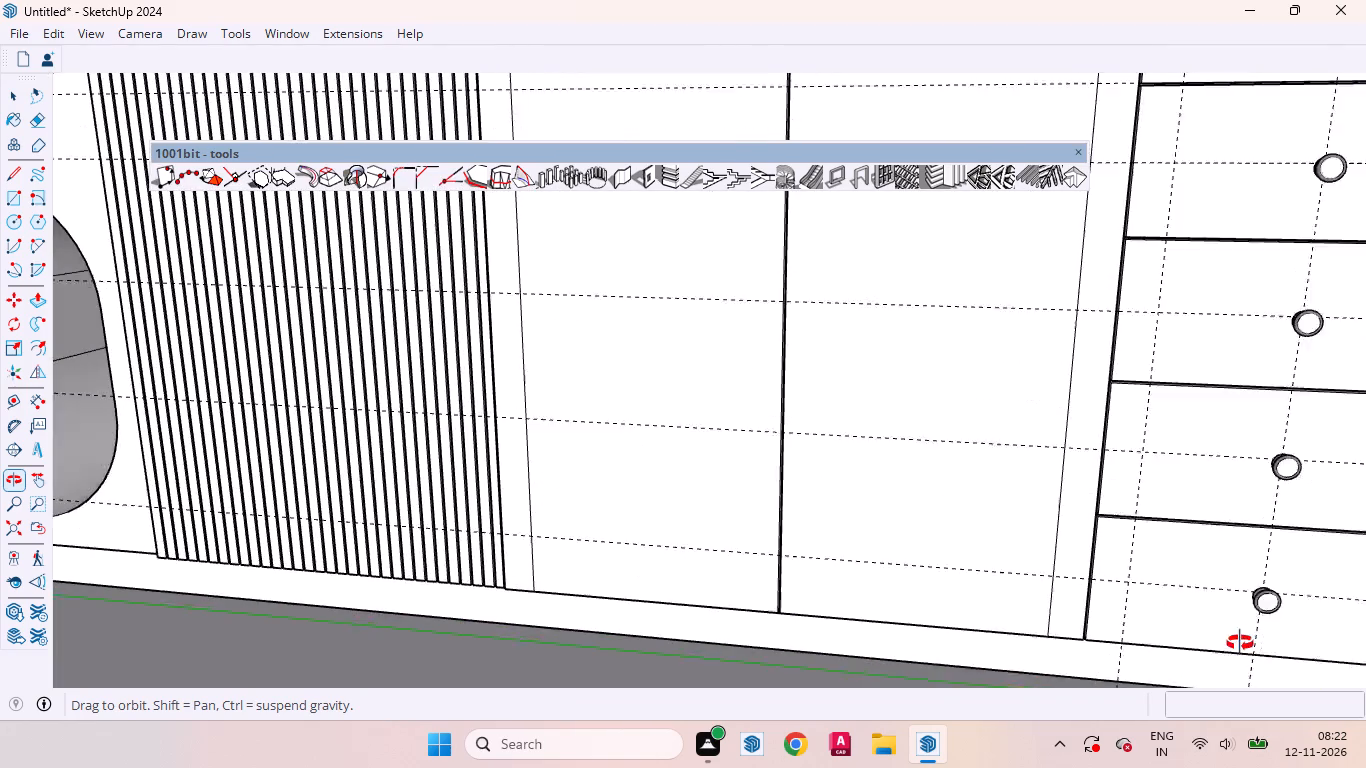
middle_drag(1240, 643, 1251, 644)
scroll(1305, 607, up, 9)
middle_drag(1273, 659, 1251, 421)
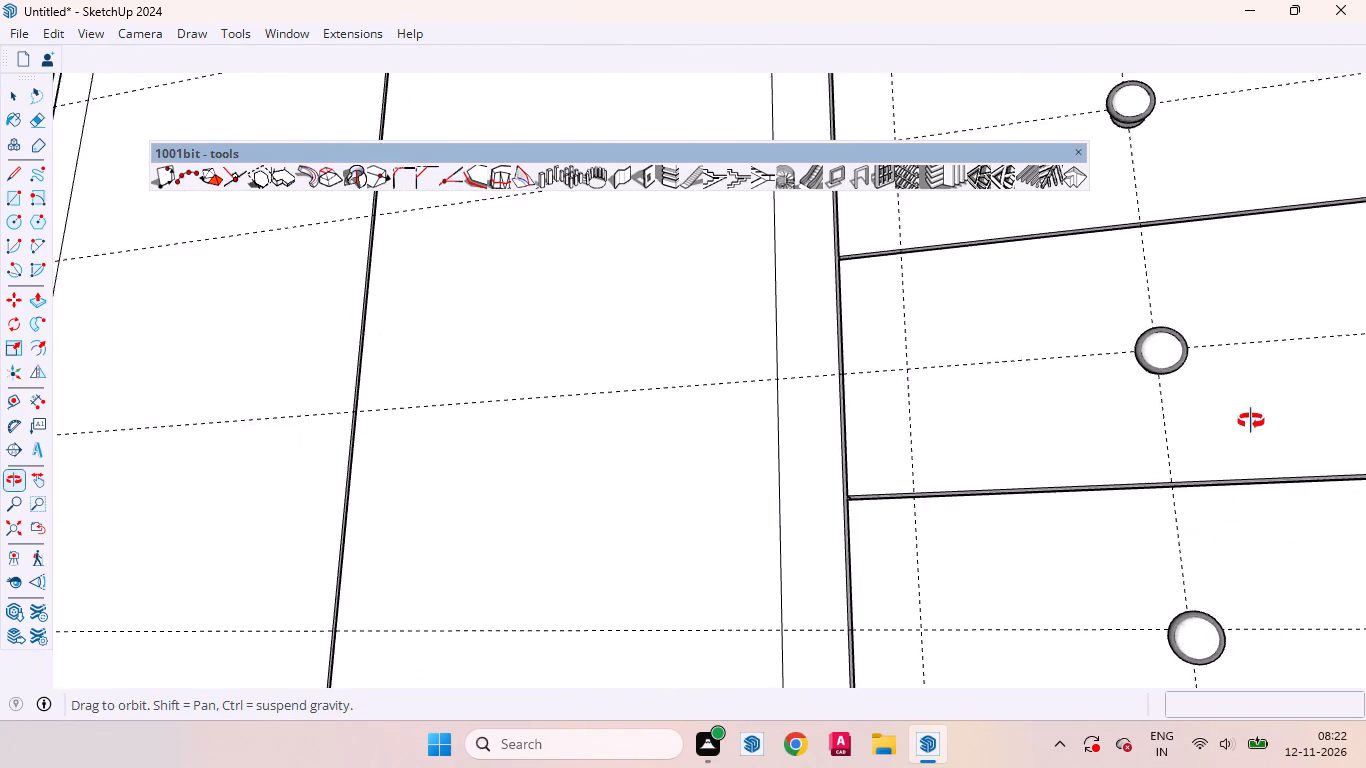
Delete all the vertical and horizontal construction guides running across the wardrobe.
middle_drag(1251, 421, 1240, 554)
scroll(1125, 508, down, 18)
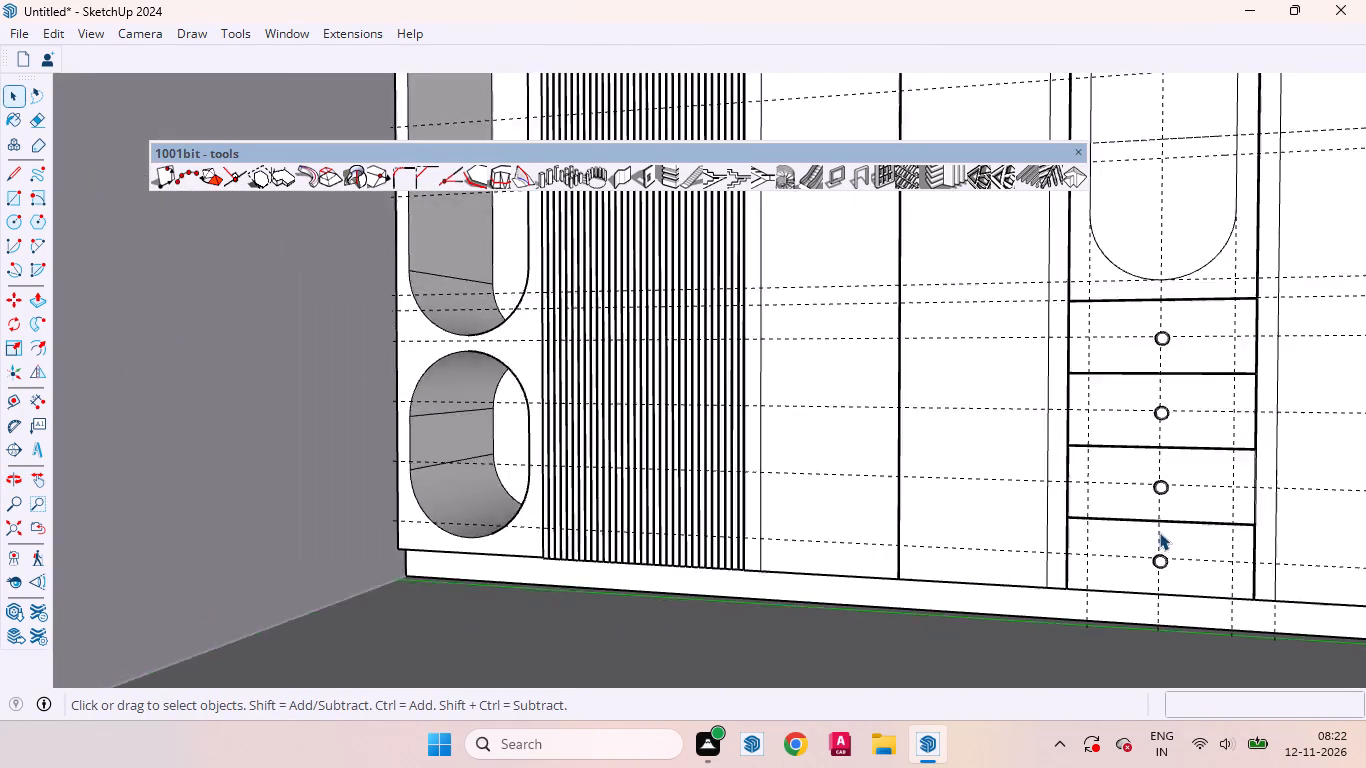
scroll(1159, 532, down, 12)
scroll(1111, 601, down, 2)
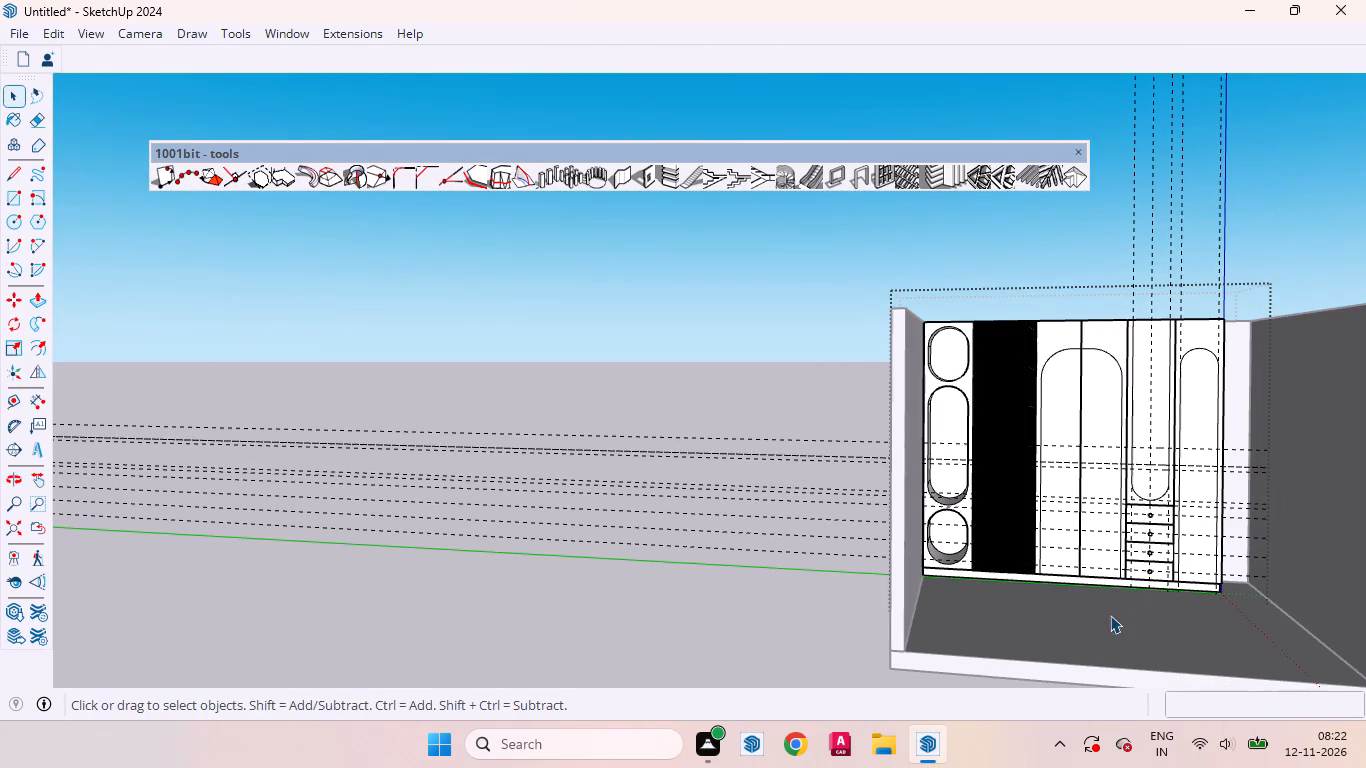
drag(1267, 237, 1051, 65)
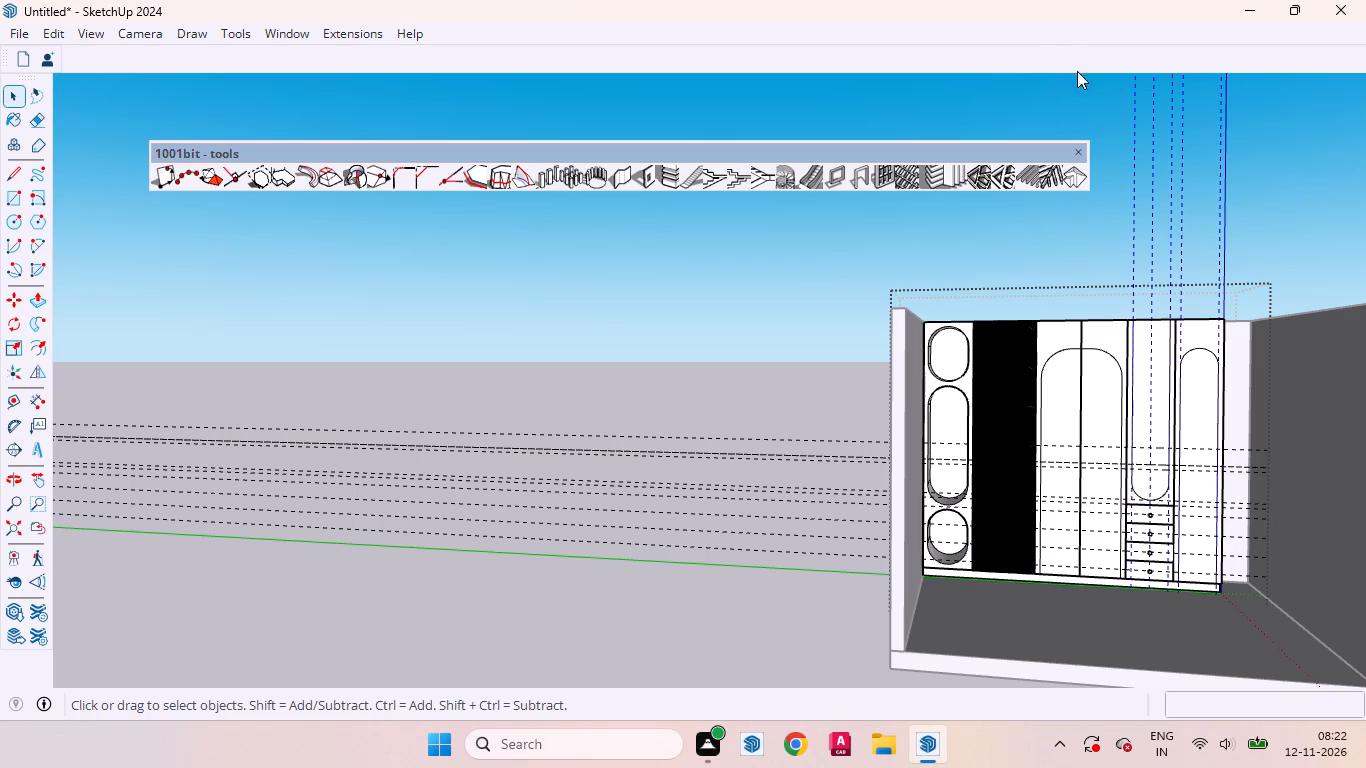
key(Delete)
drag(750, 629, 310, 188)
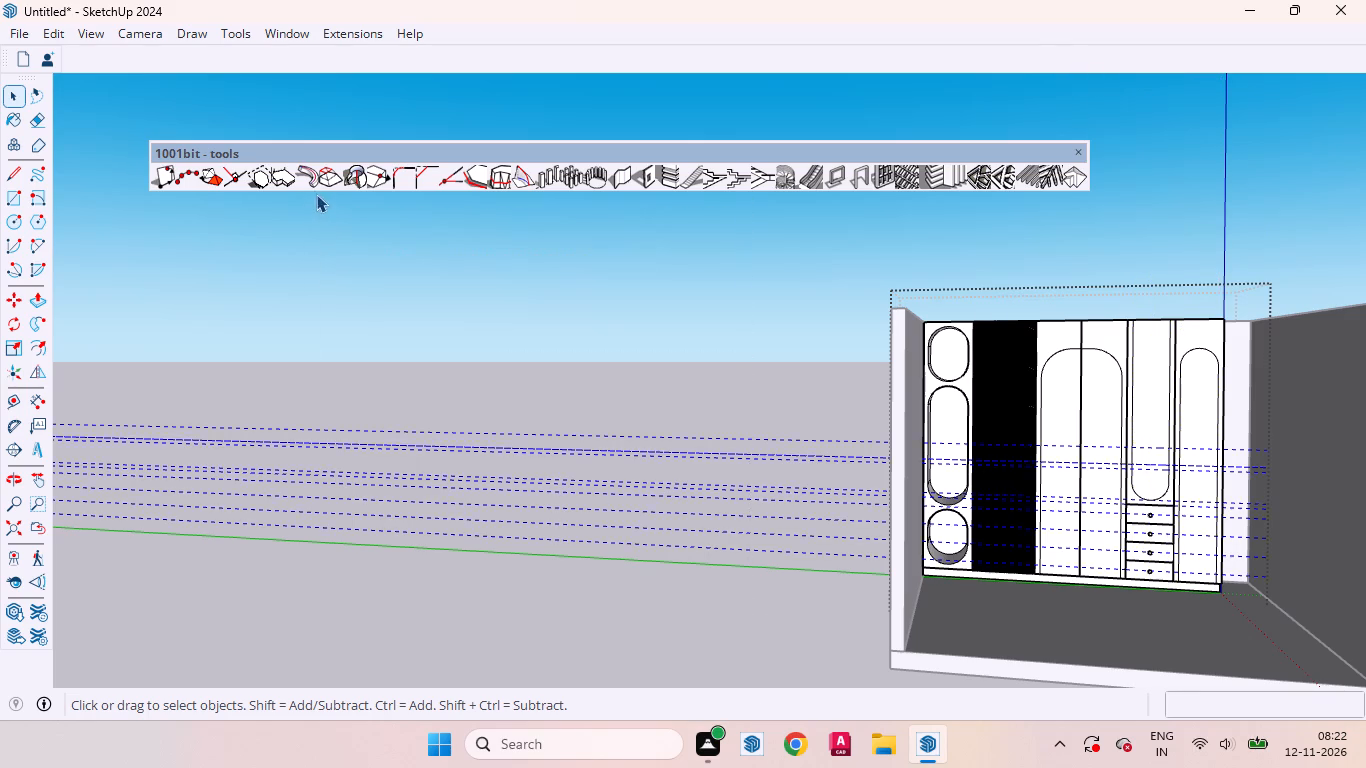
key(Delete)
Move the bottom drawer's knob straight up about 1/2" on the drawer front.
scroll(1204, 475, up, 8)
scroll(1006, 266, down, 4)
scroll(1059, 470, up, 8)
middle_drag(1046, 537, 1093, 514)
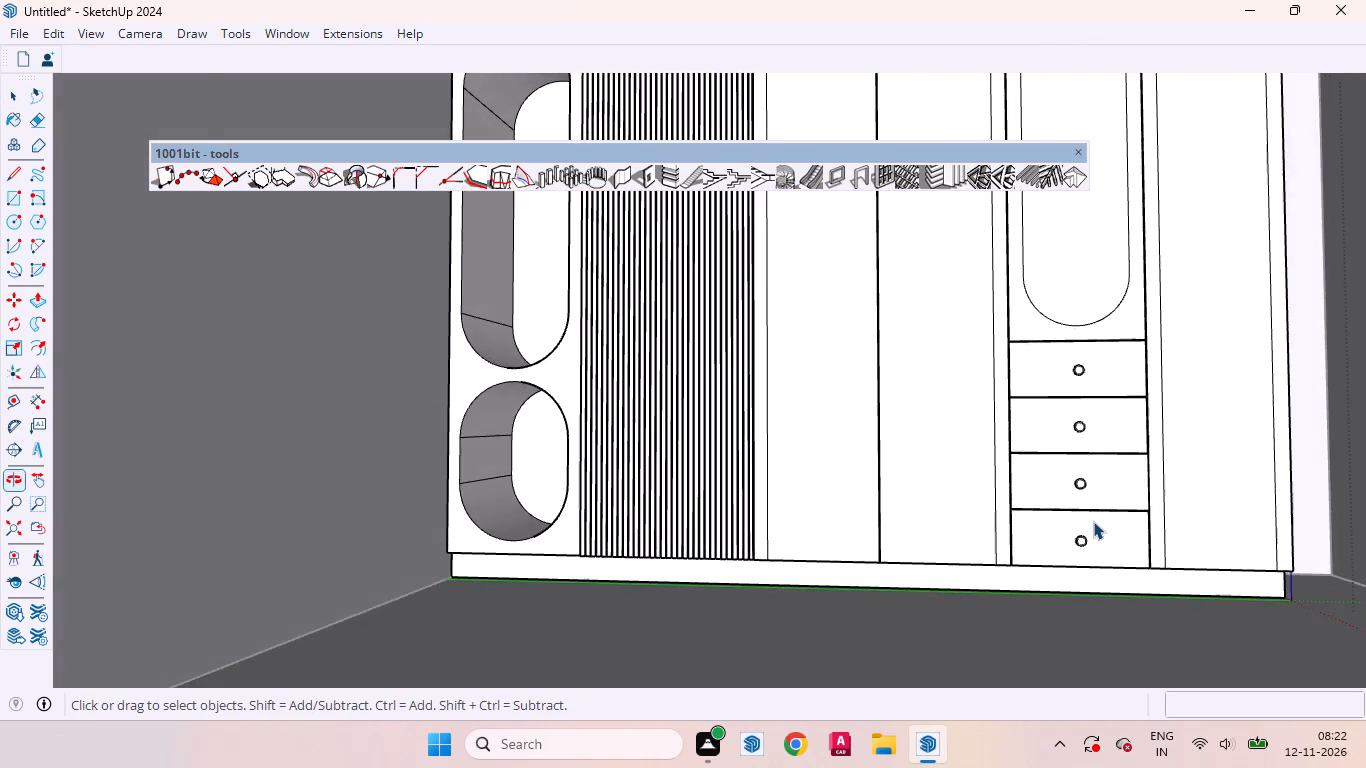
scroll(1092, 530, up, 8)
scroll(1076, 569, down, 5)
middle_drag(1107, 541, 963, 529)
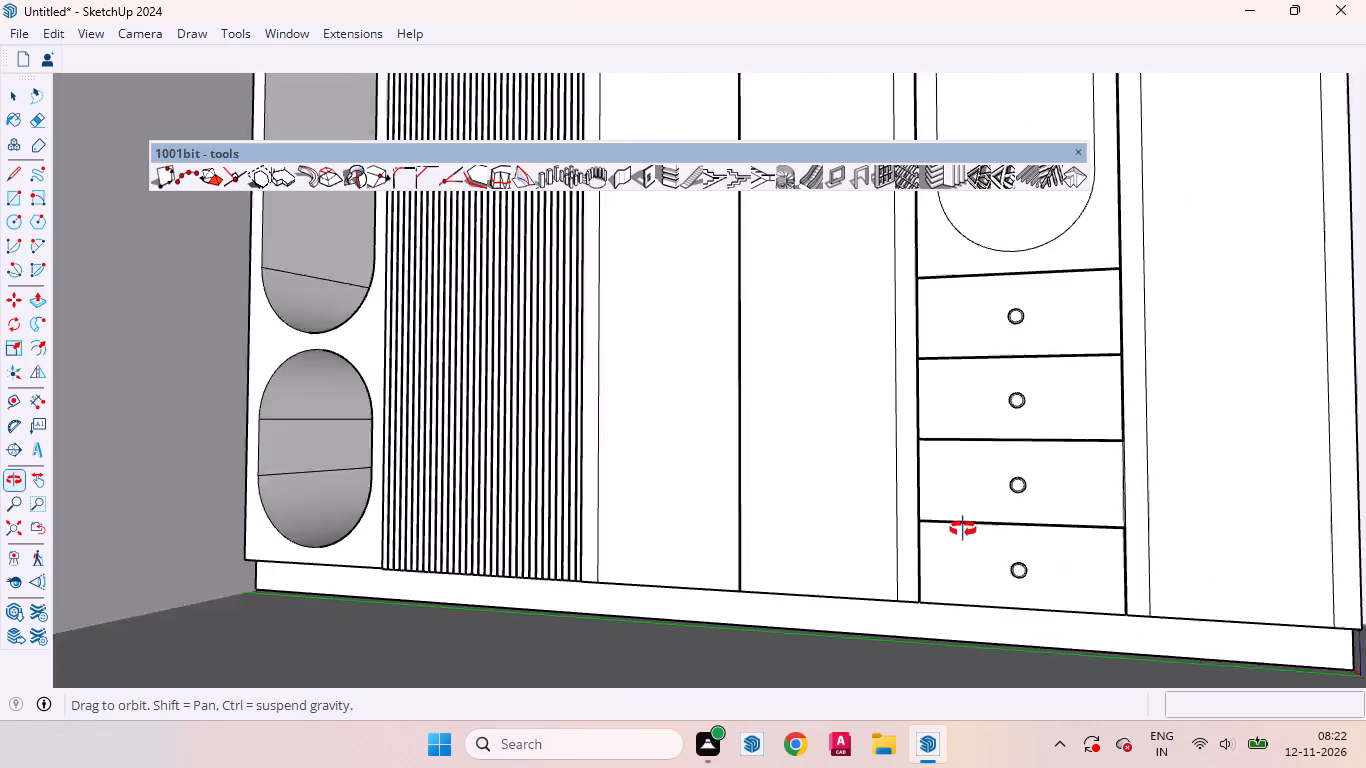
middle_drag(963, 529, 977, 509)
scroll(974, 547, up, 3)
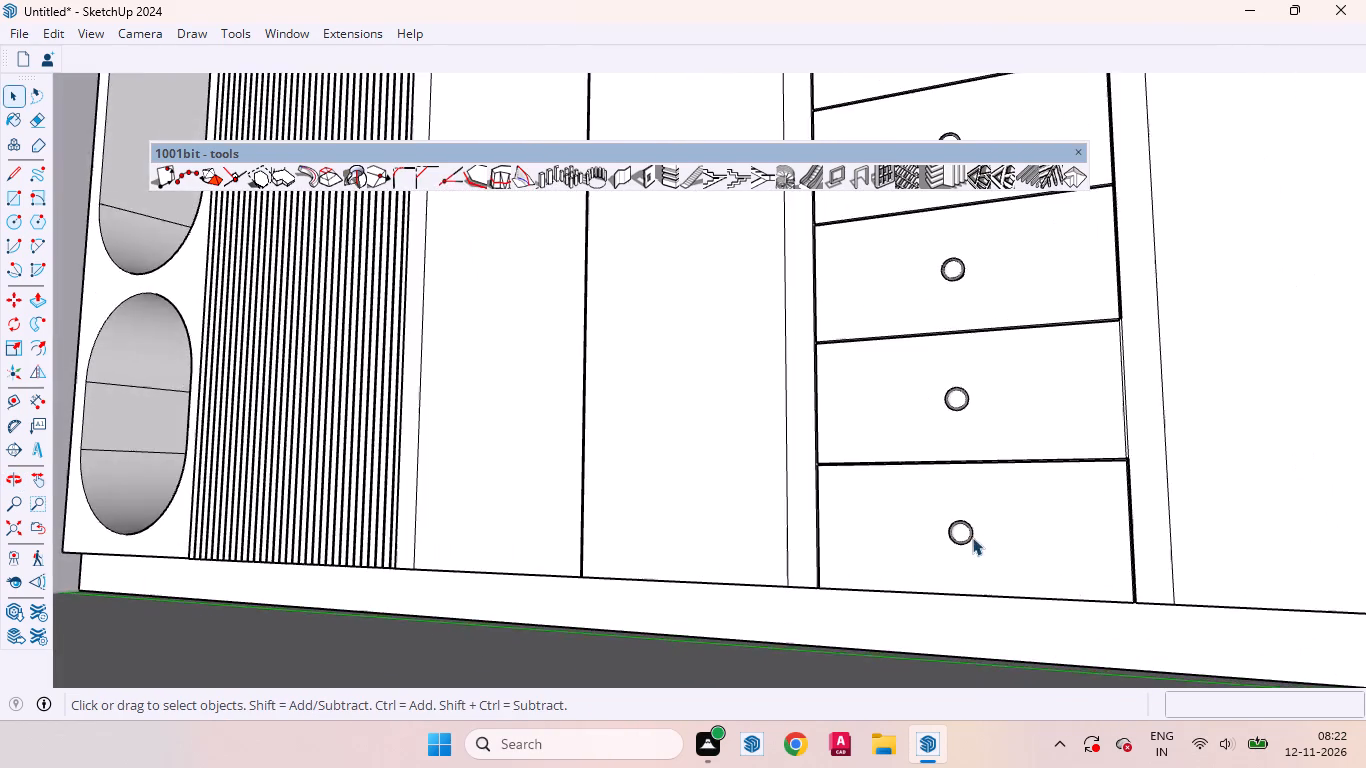
scroll(972, 537, up, 5)
click(961, 531)
key(m)
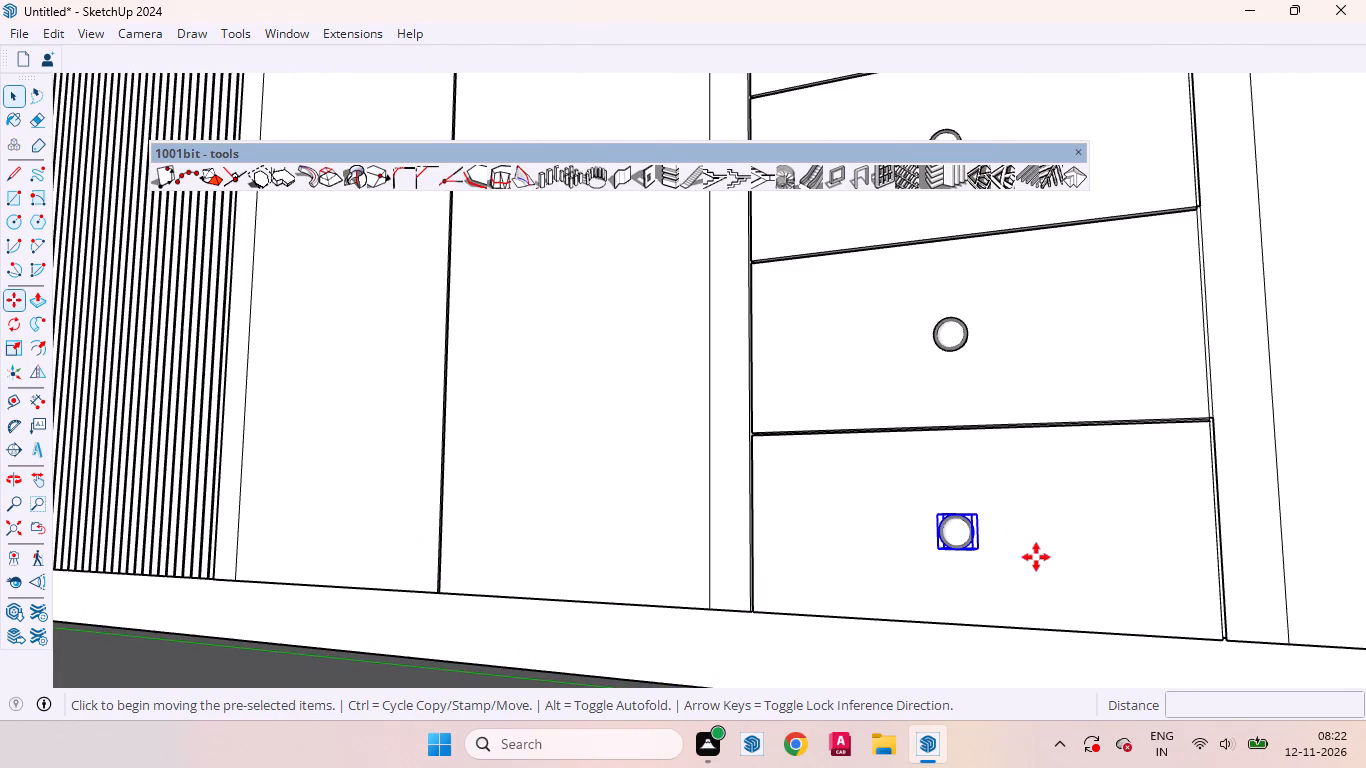
click(1036, 572)
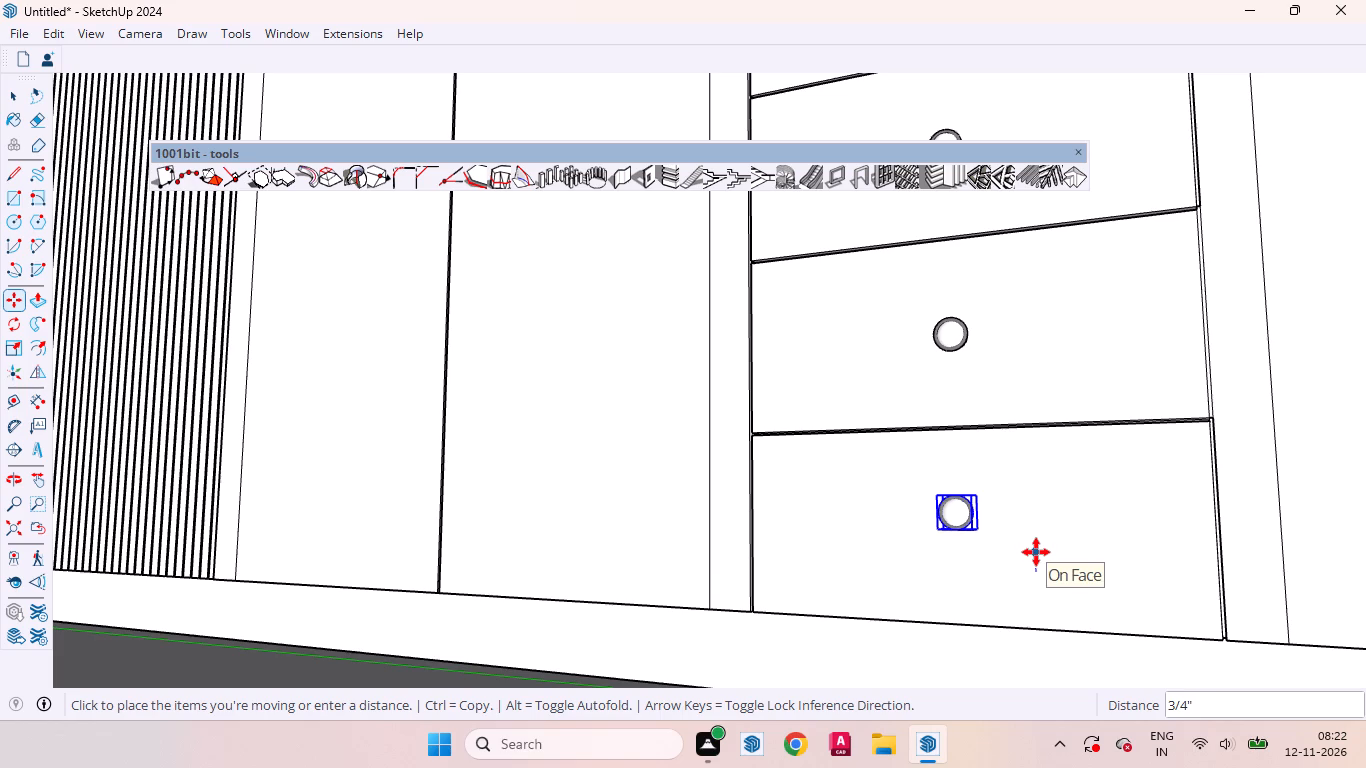
scroll(1037, 553, up, 9)
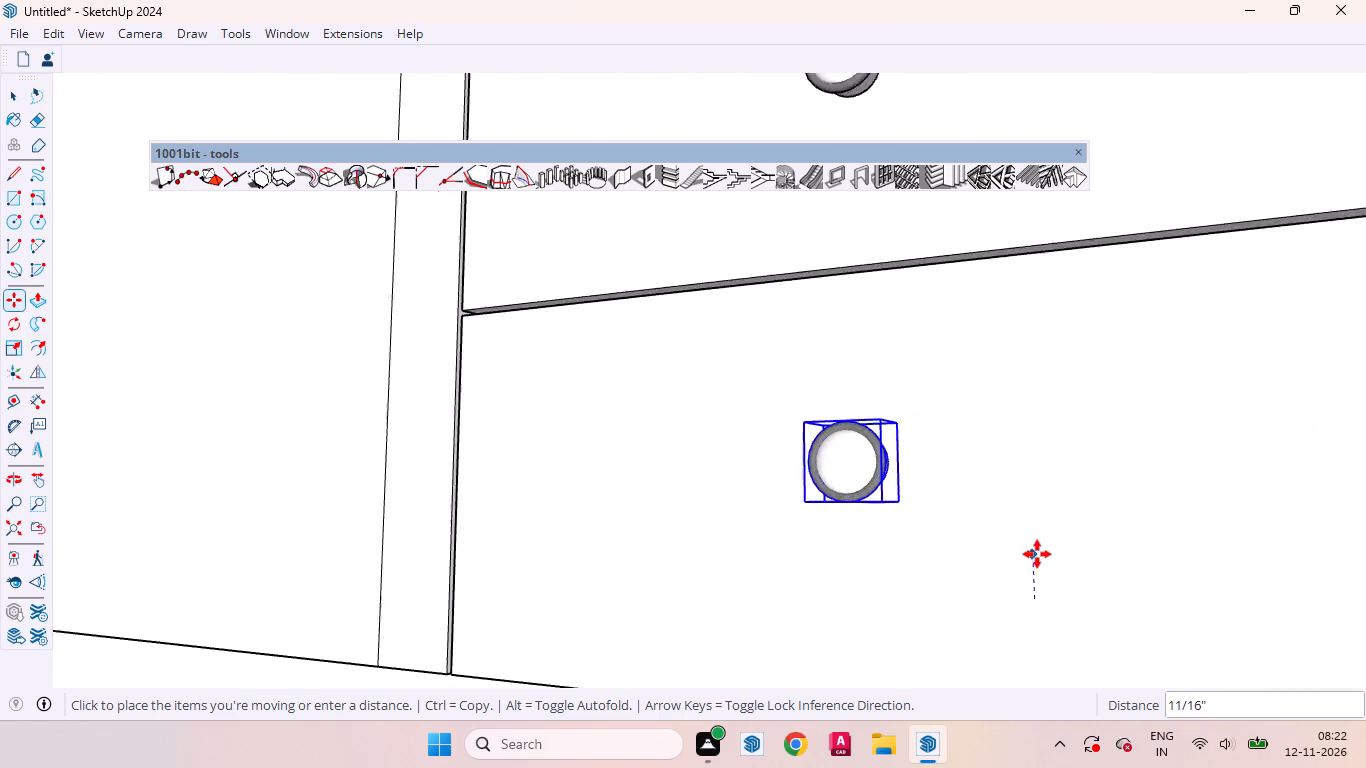
scroll(1037, 554, up, 4)
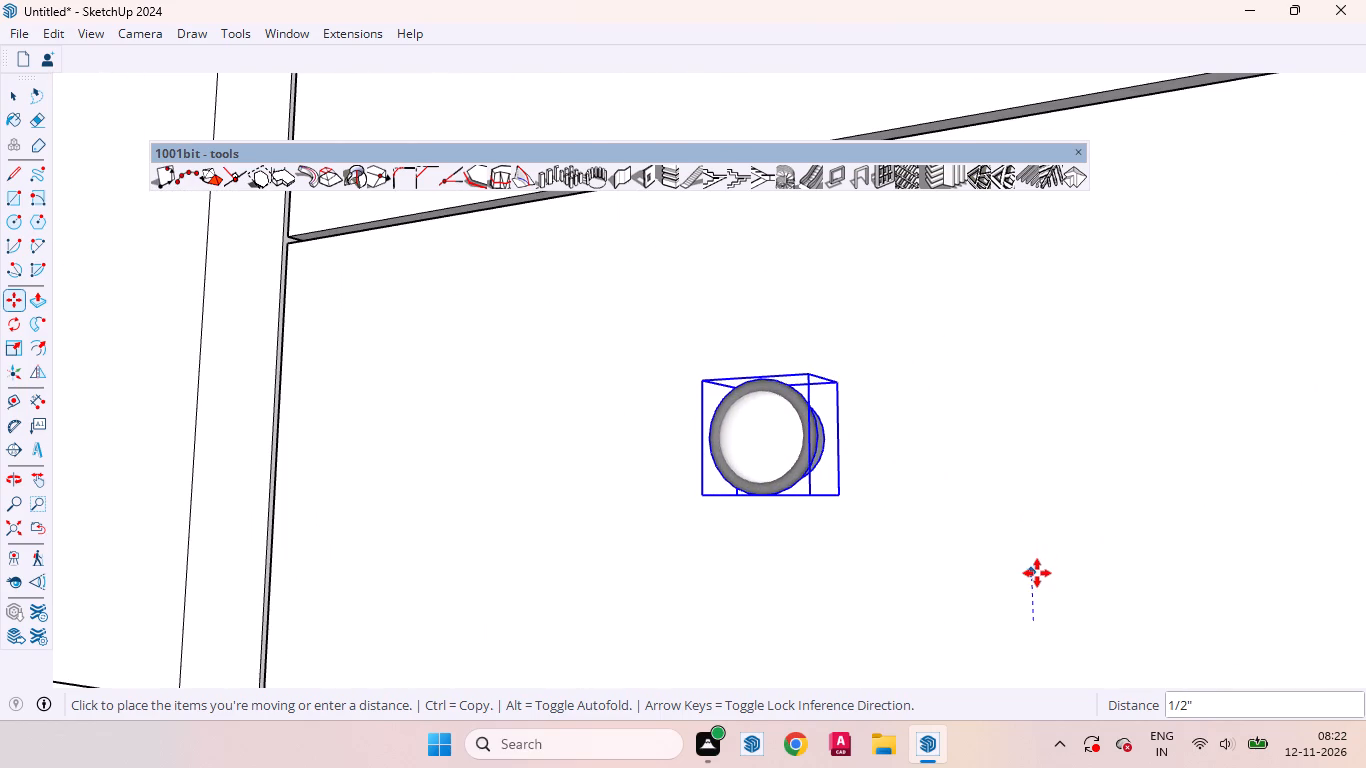
click(1037, 579)
key(space)
Examine the wardrobe with its drawer knobs within the whole room model.
scroll(1255, 505, down, 3)
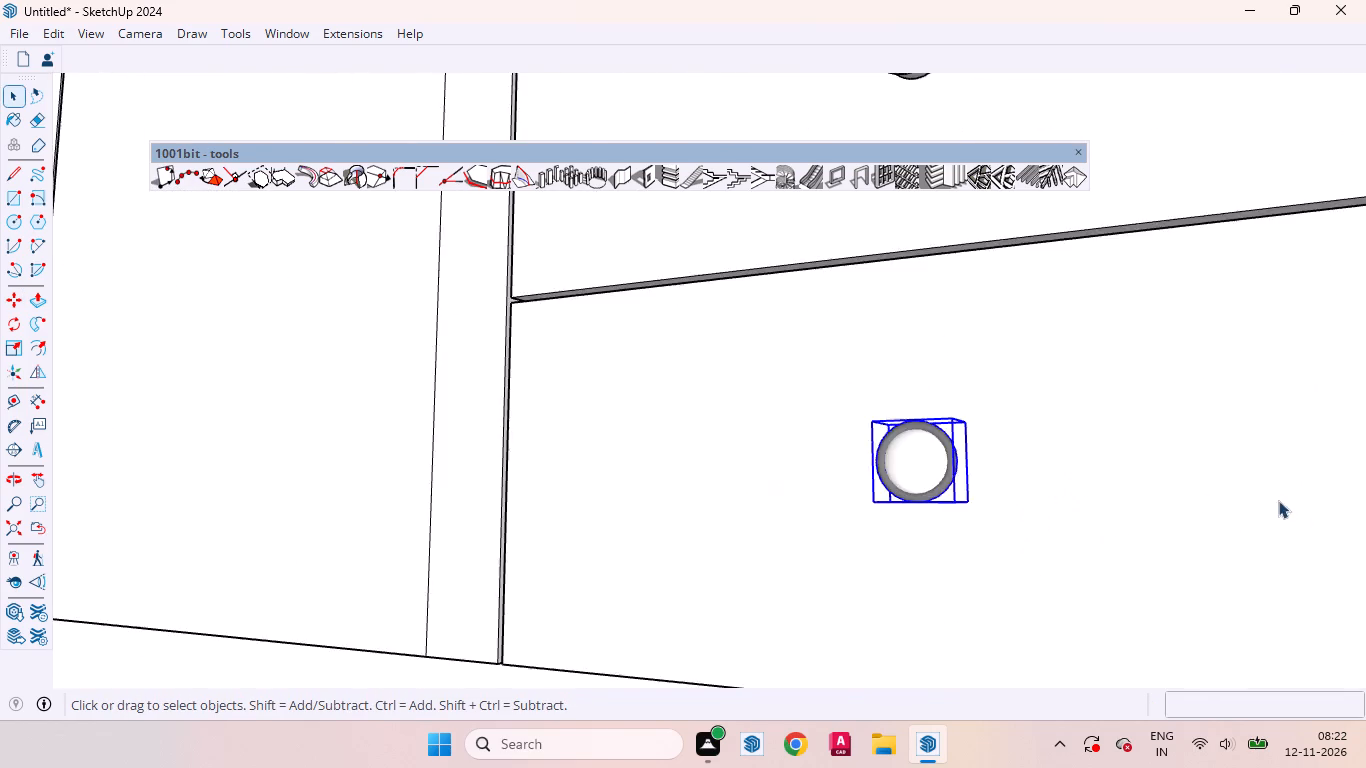
scroll(1278, 500, down, 4)
scroll(1187, 482, up, 1)
scroll(1188, 482, down, 2)
scroll(1082, 509, down, 20)
scroll(1082, 509, down, 6)
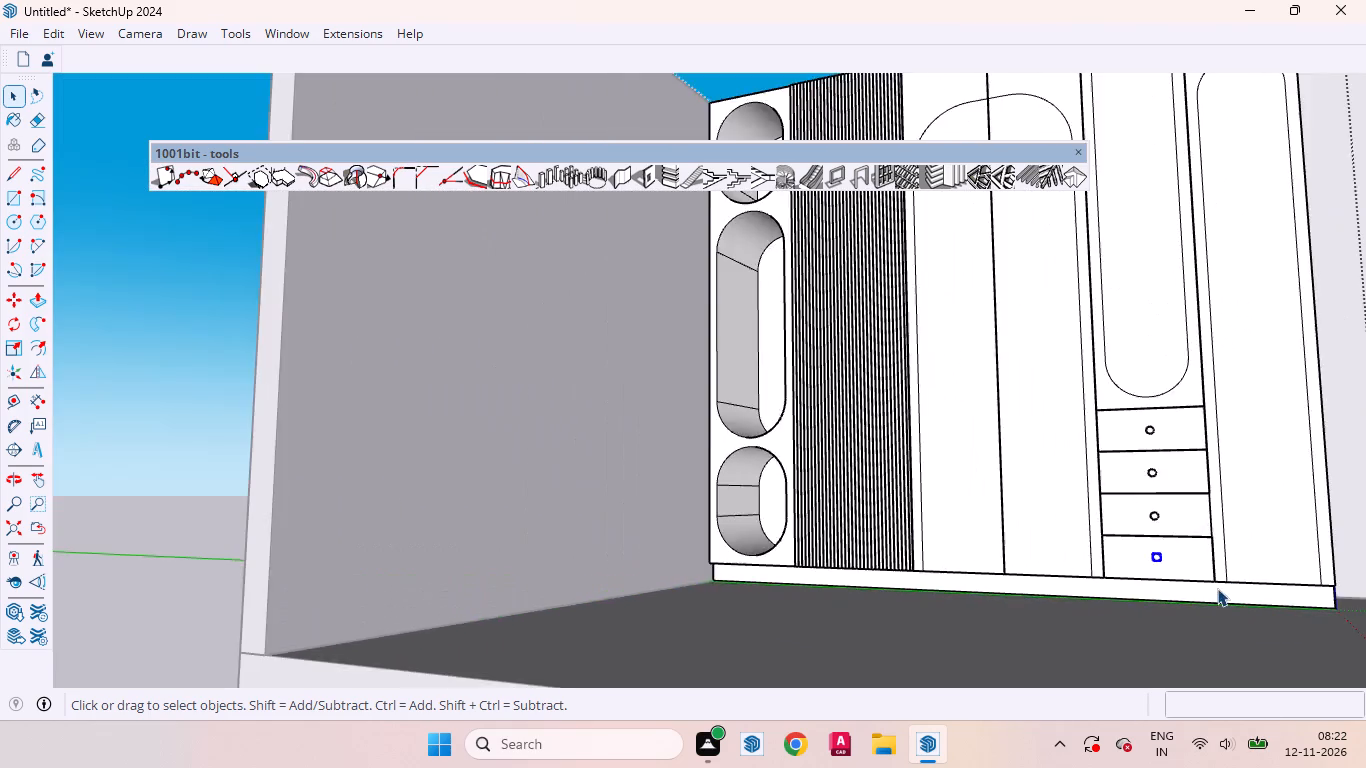
scroll(1217, 588, down, 9)
click(737, 561)
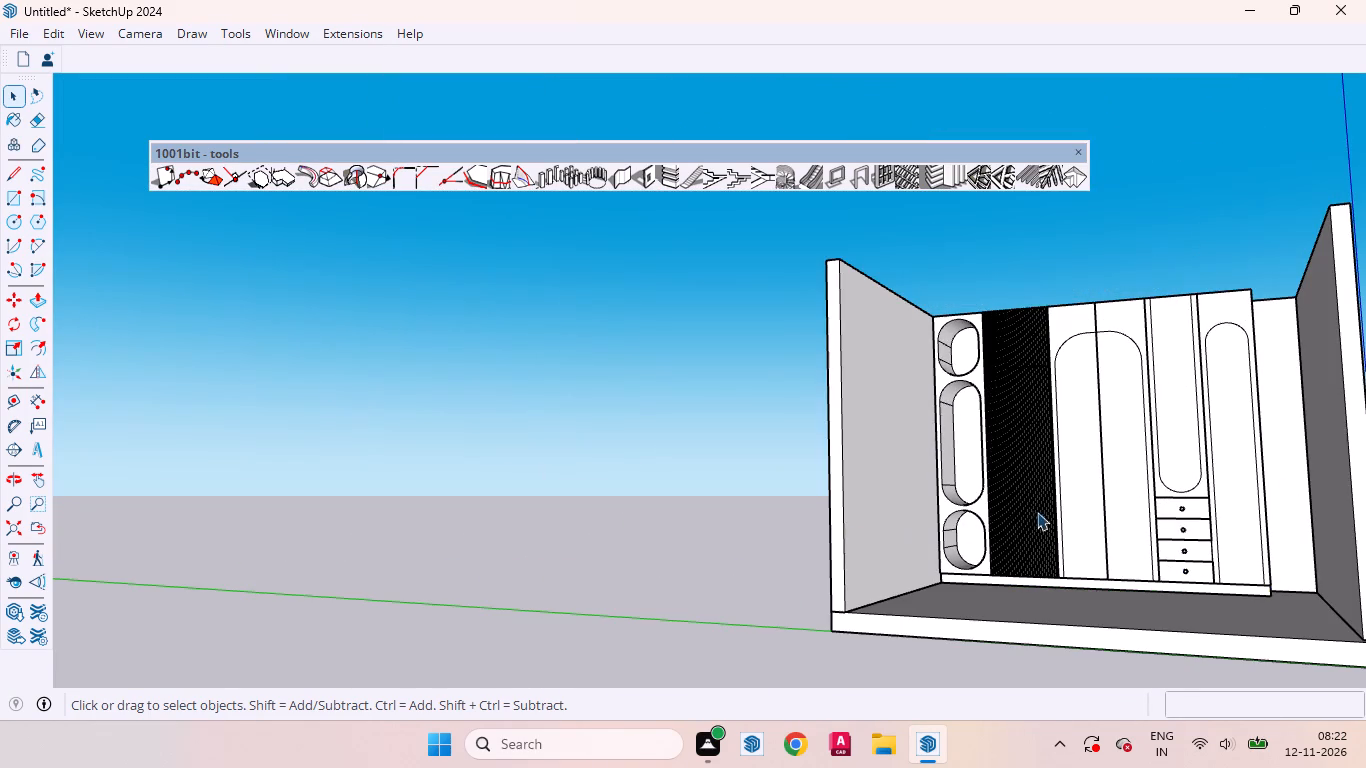
scroll(1067, 531, up, 4)
middle_drag(1162, 497, 1270, 617)
scroll(962, 517, down, 14)
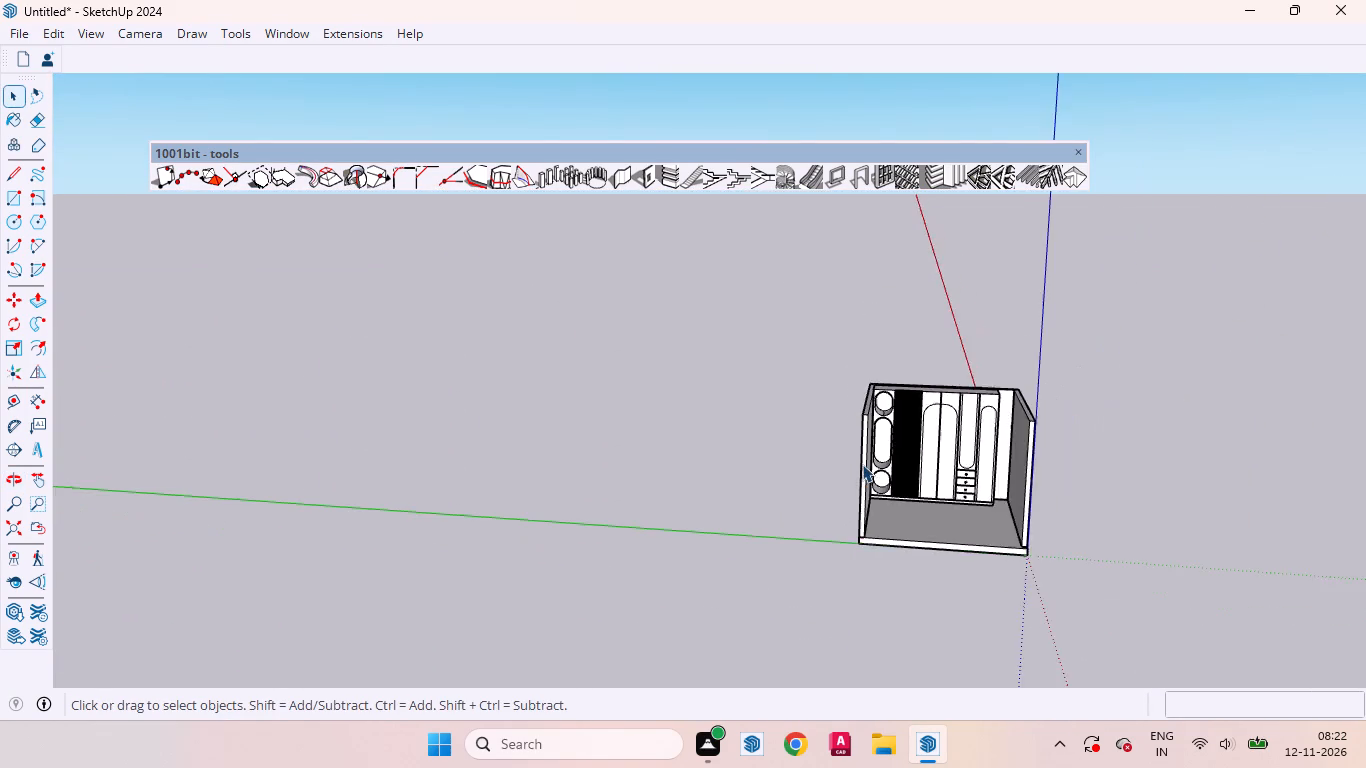
scroll(862, 464, down, 19)
scroll(1025, 537, up, 9)
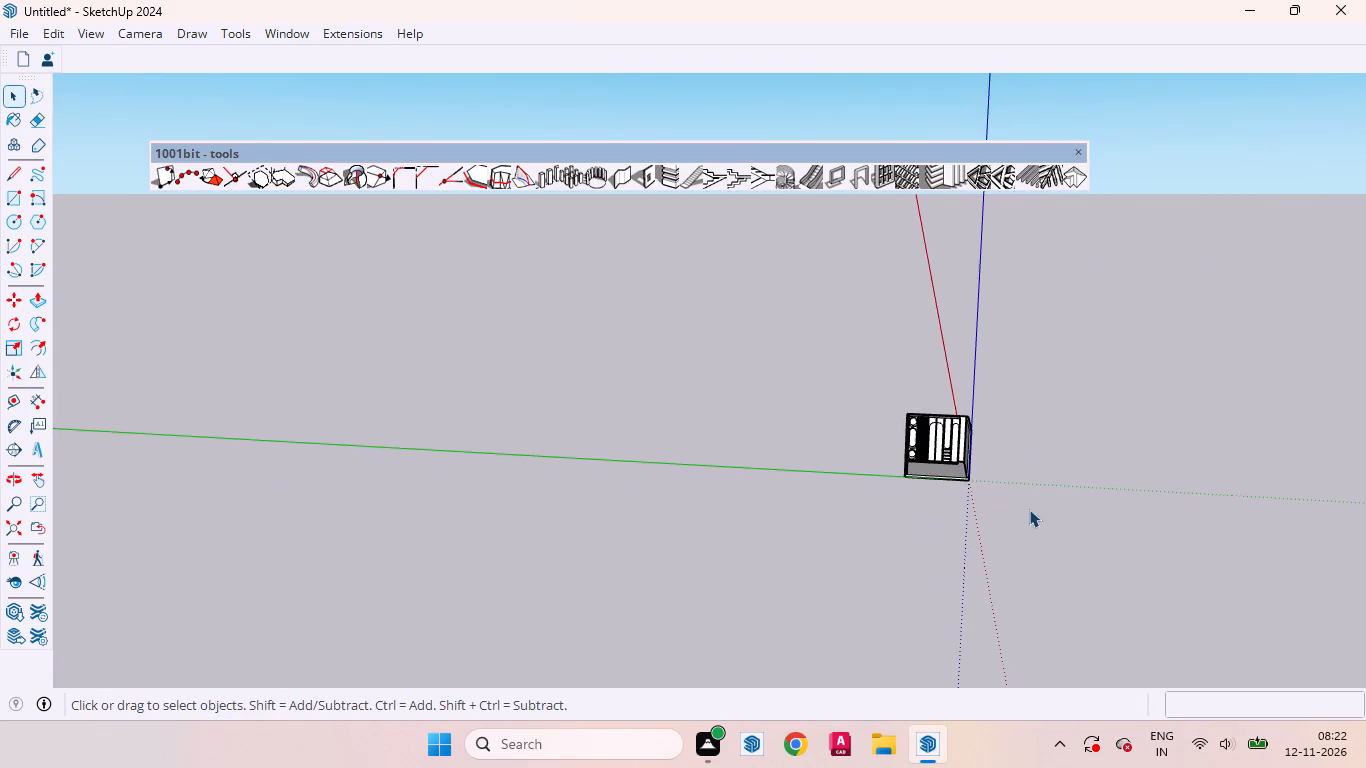
click(14, 535)
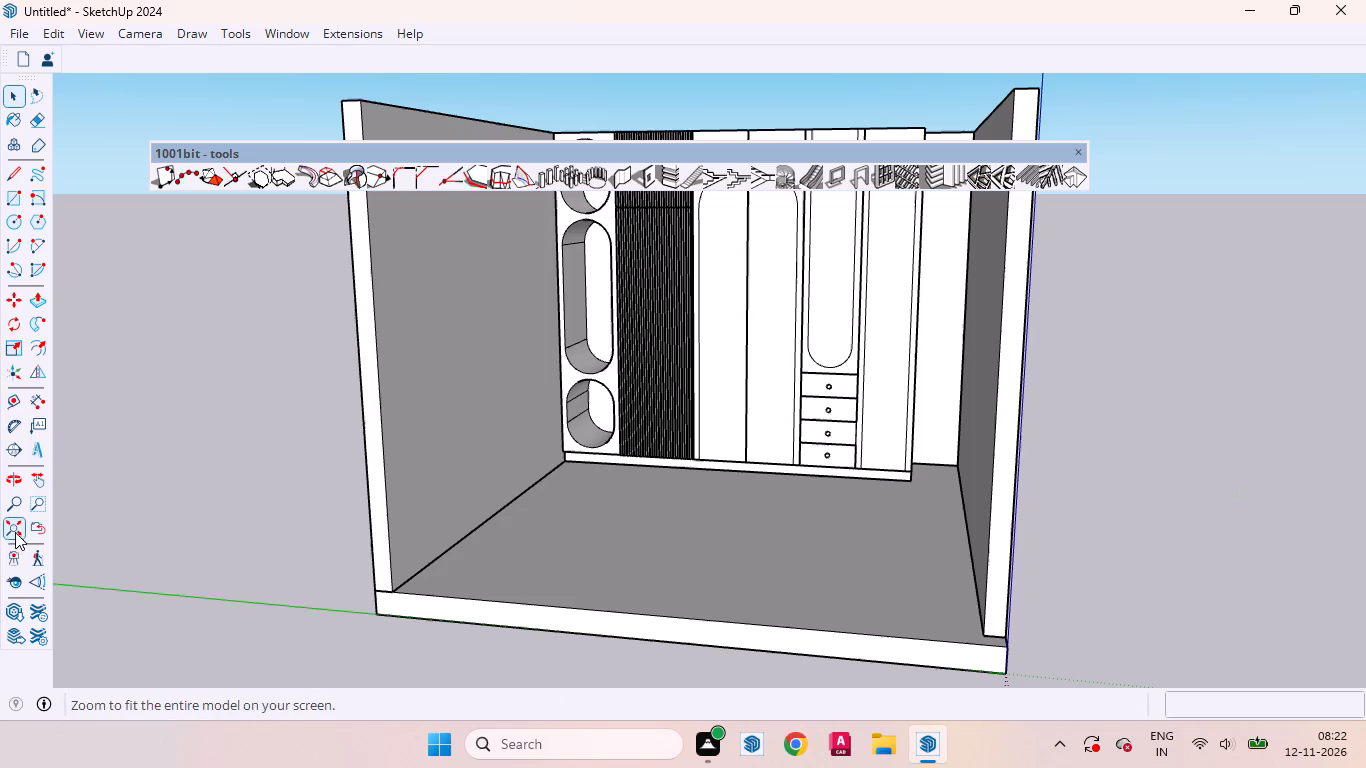
scroll(1173, 601, down, 4)
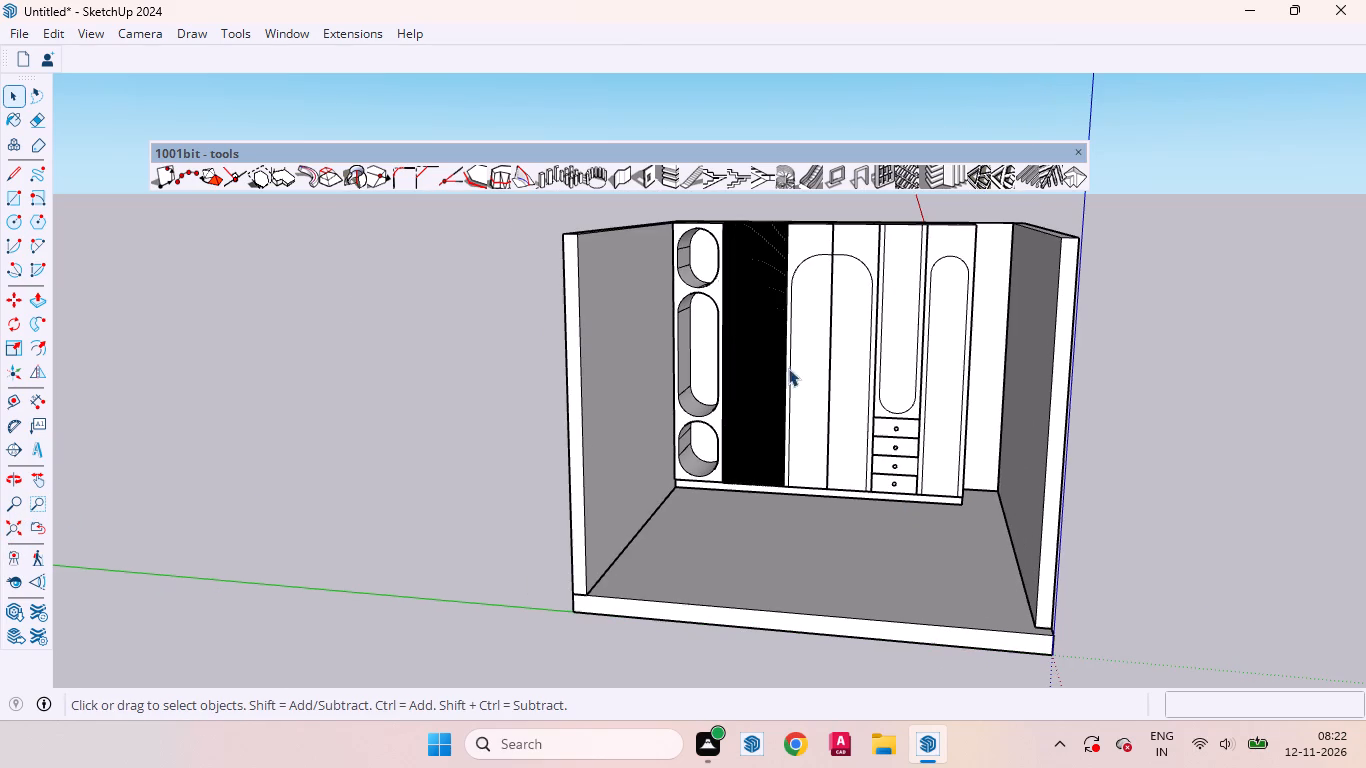
middle_drag(796, 359, 837, 321)
scroll(819, 282, up, 4)
scroll(1129, 423, down, 4)
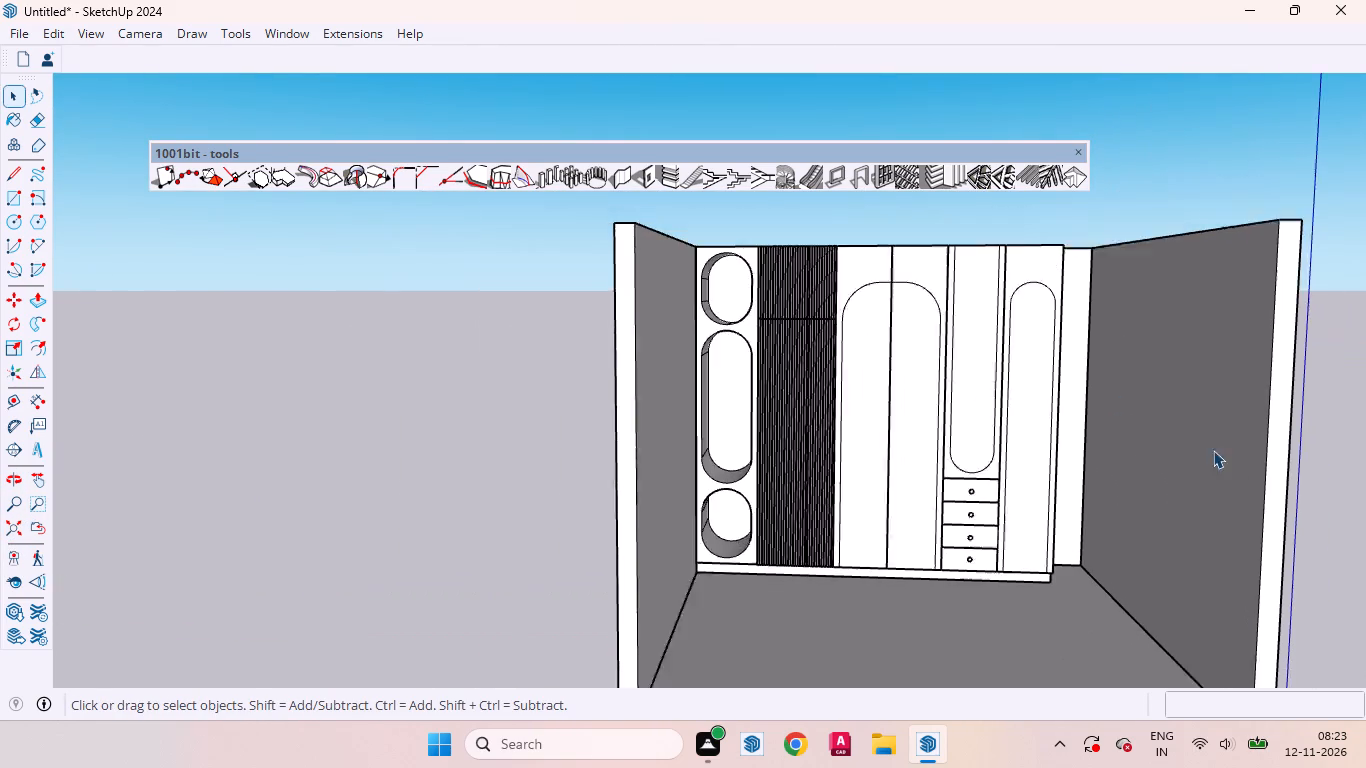
Hide the room's side wall group nearest the plain end of the wardrobe.
scroll(1079, 460, down, 14)
middle_drag(1023, 550, 491, 548)
scroll(557, 482, down, 4)
click(765, 617)
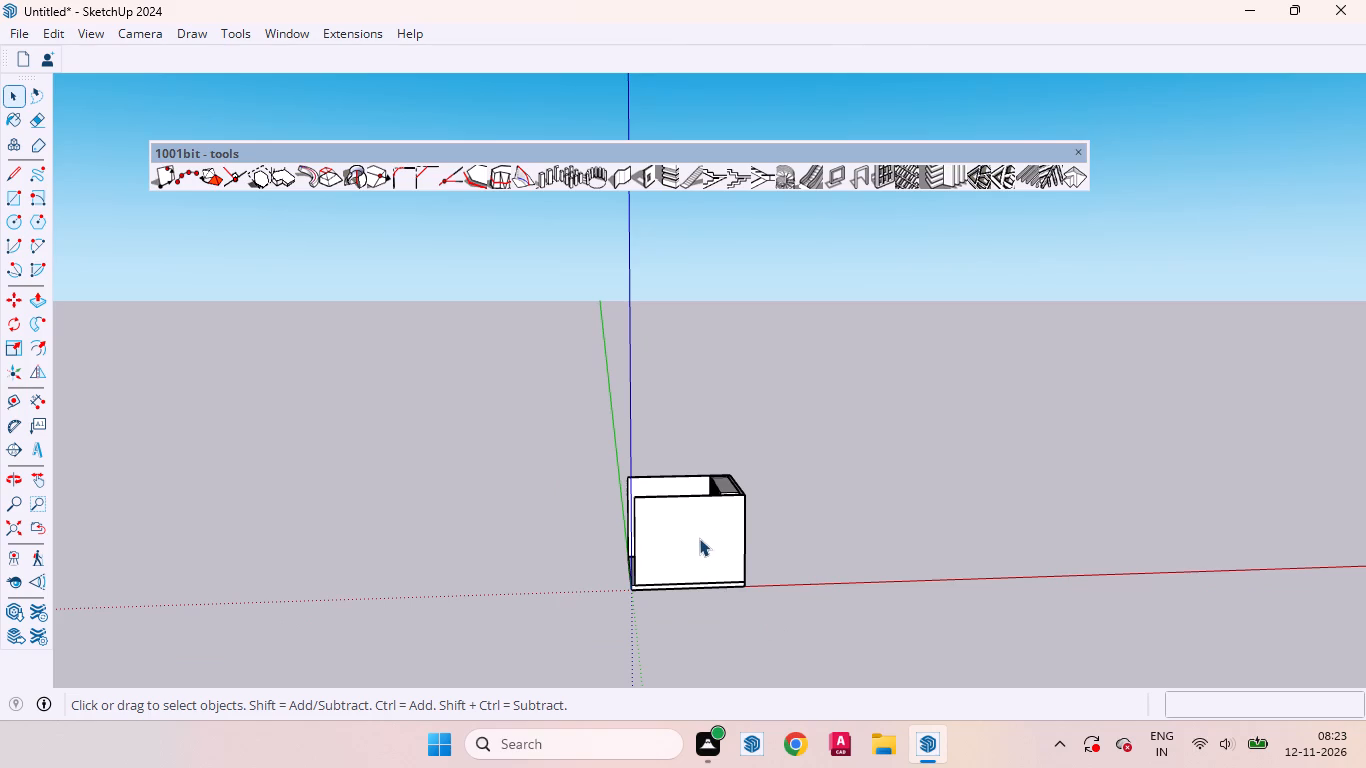
click(699, 538)
right_click(699, 538)
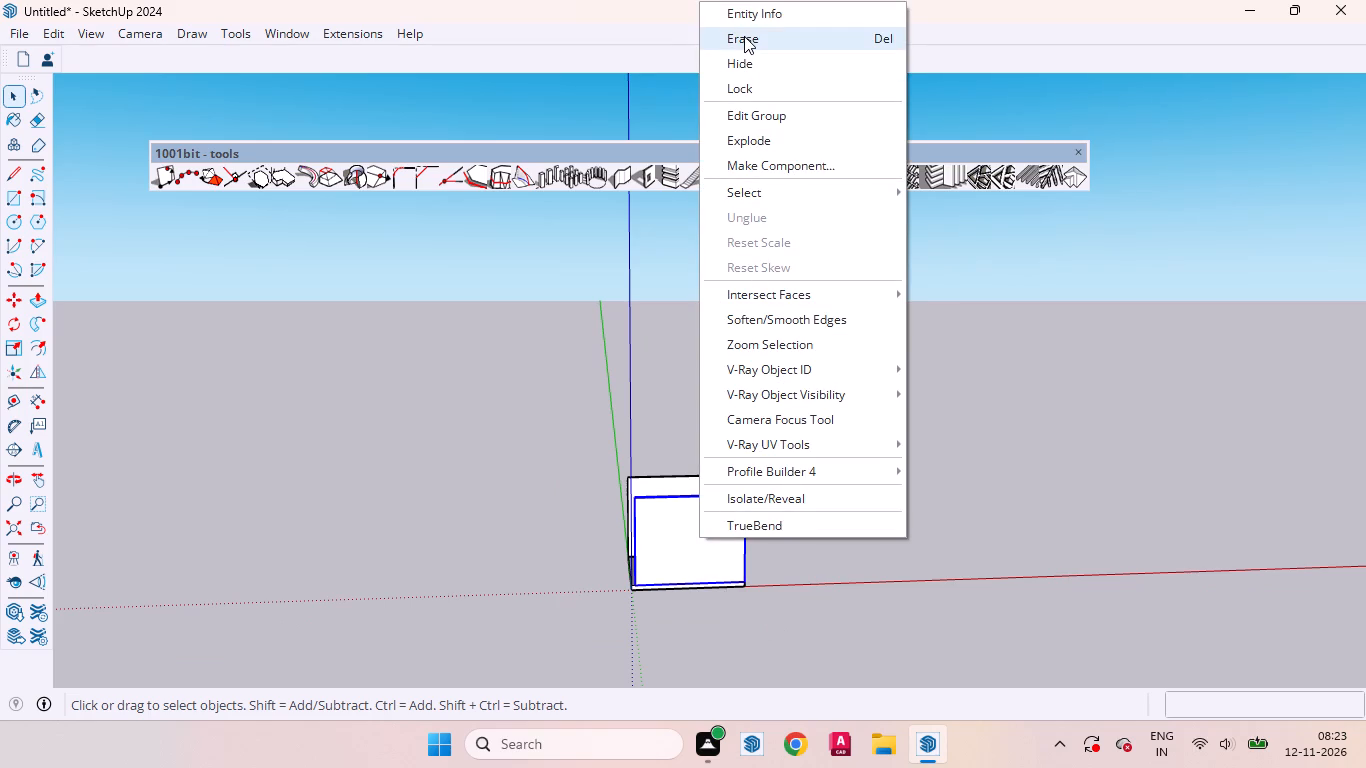
click(748, 66)
Show the Default Tray with its Materials section, narrow it, lengthen the colour list and place it clear of the wardrobe.
scroll(712, 491, up, 4)
middle_drag(711, 507, 1028, 535)
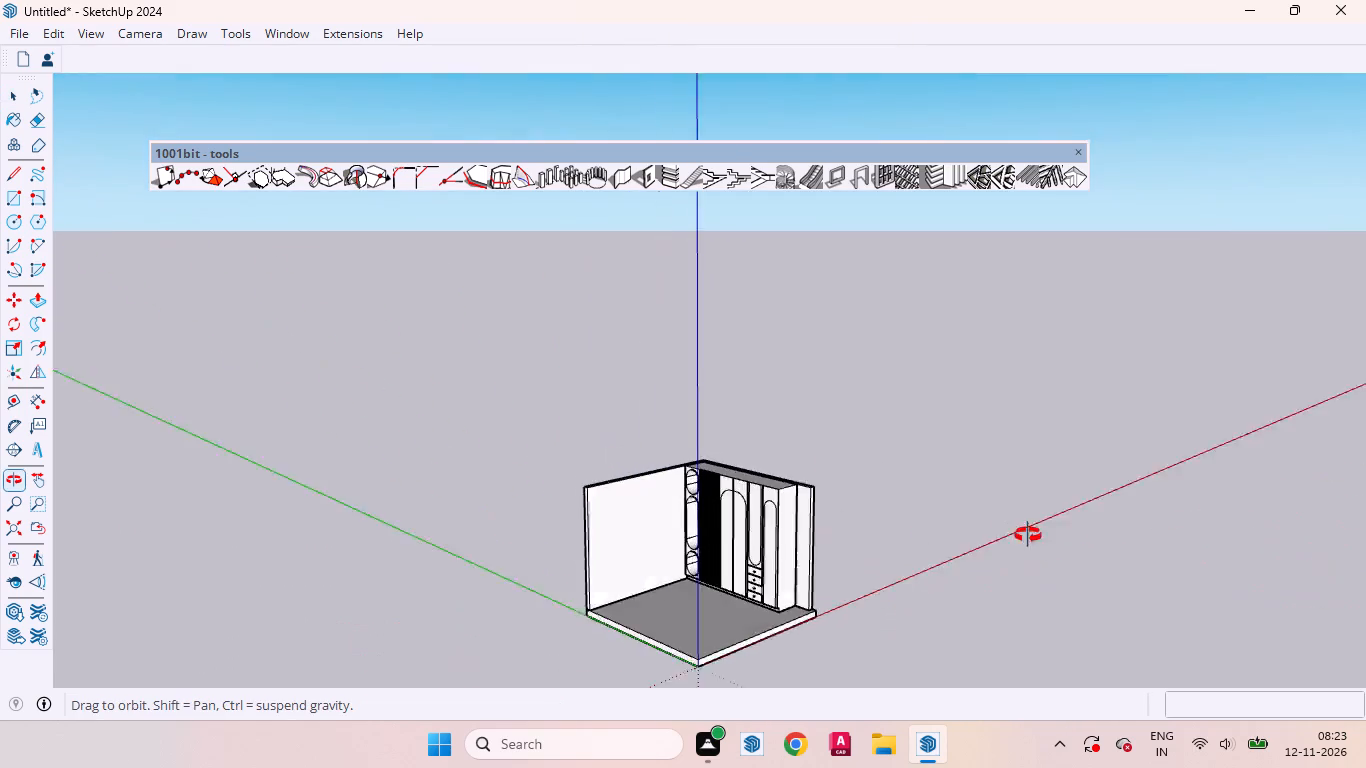
middle_drag(1028, 535, 1216, 542)
scroll(757, 555, up, 10)
middle_drag(758, 539, 809, 512)
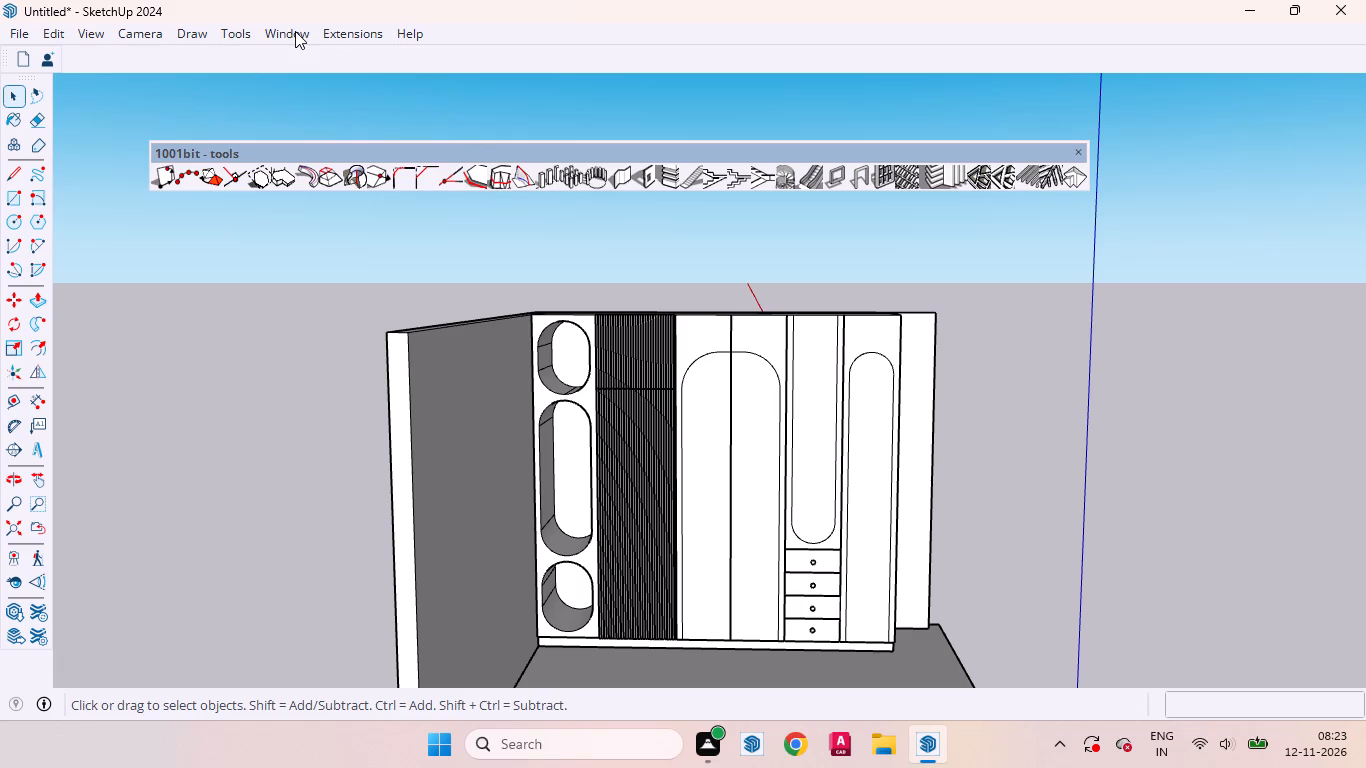
click(295, 31)
click(509, 55)
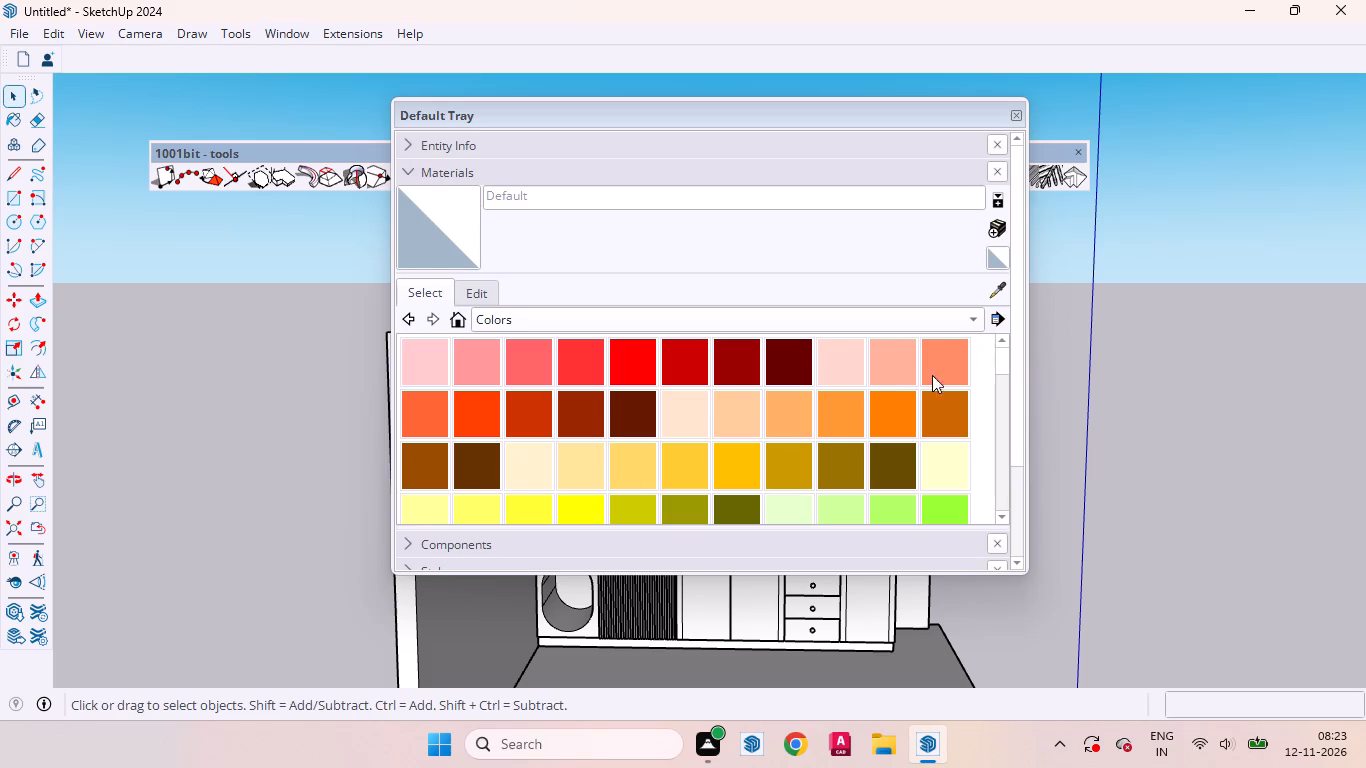
drag(396, 339, 1365, 296)
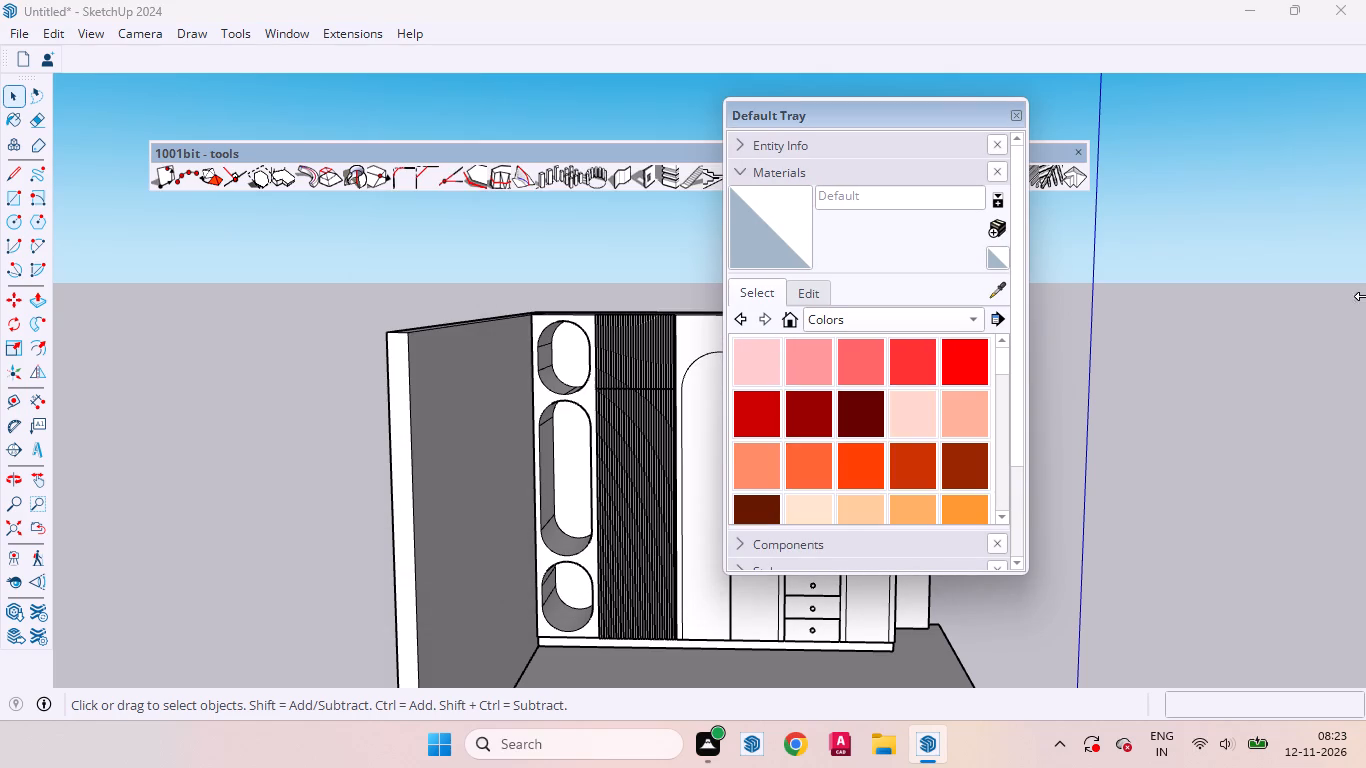
drag(1365, 296, 1365, 295)
drag(924, 526, 944, 632)
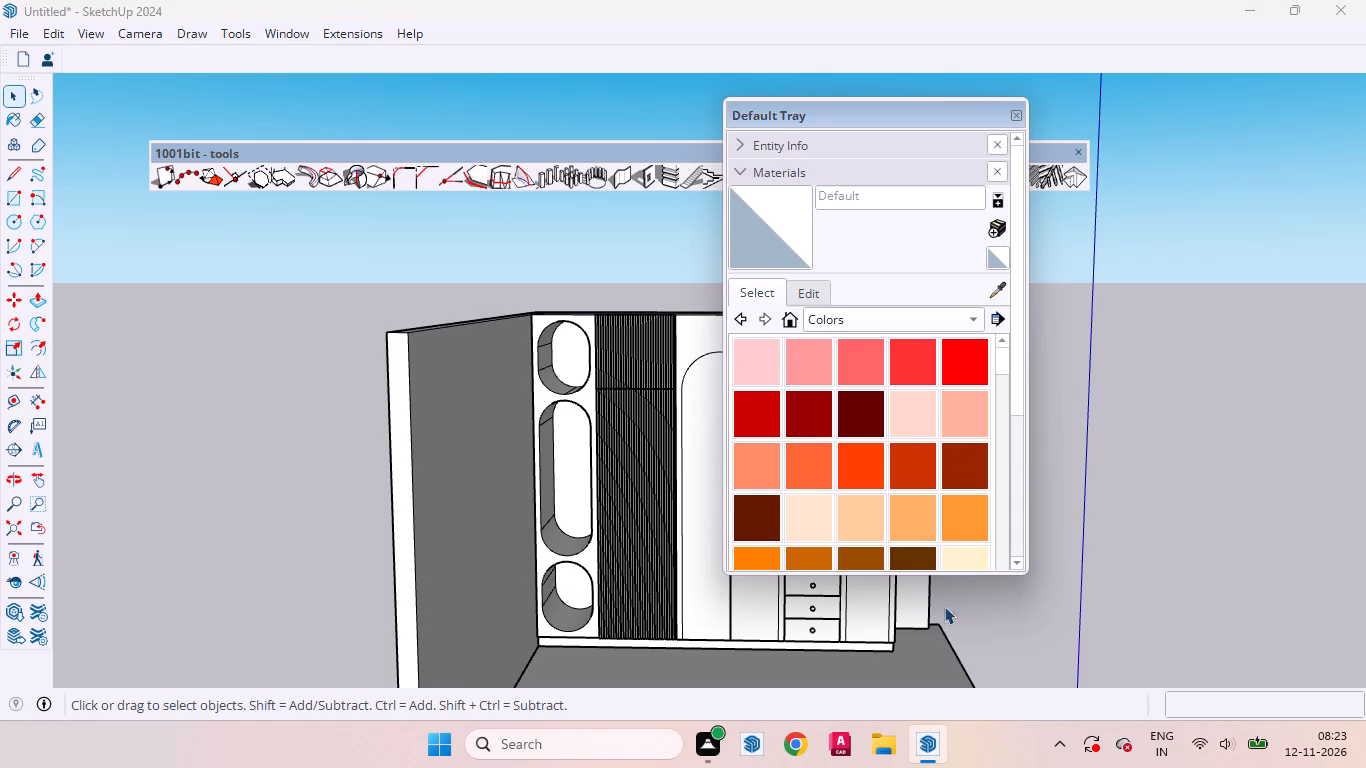
drag(899, 107, 1263, 123)
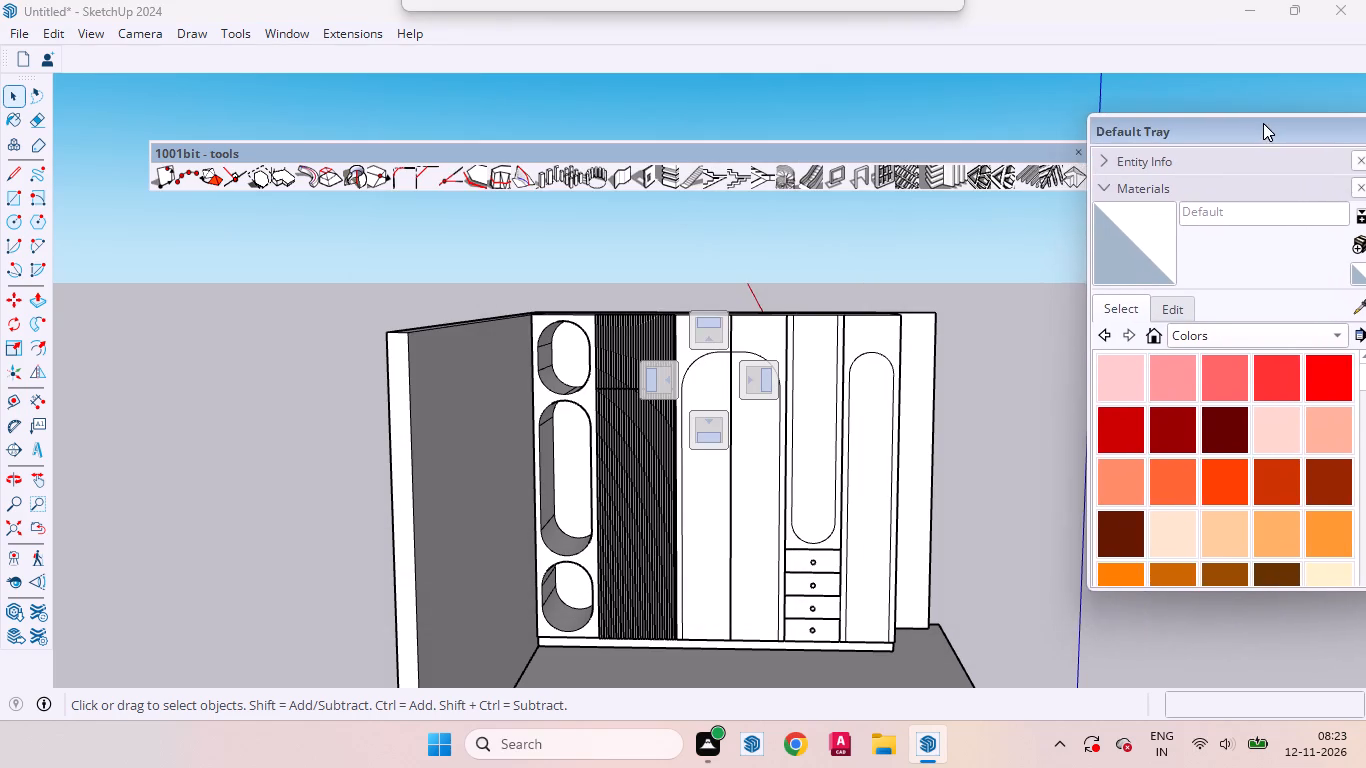
drag(1263, 123, 1235, 195)
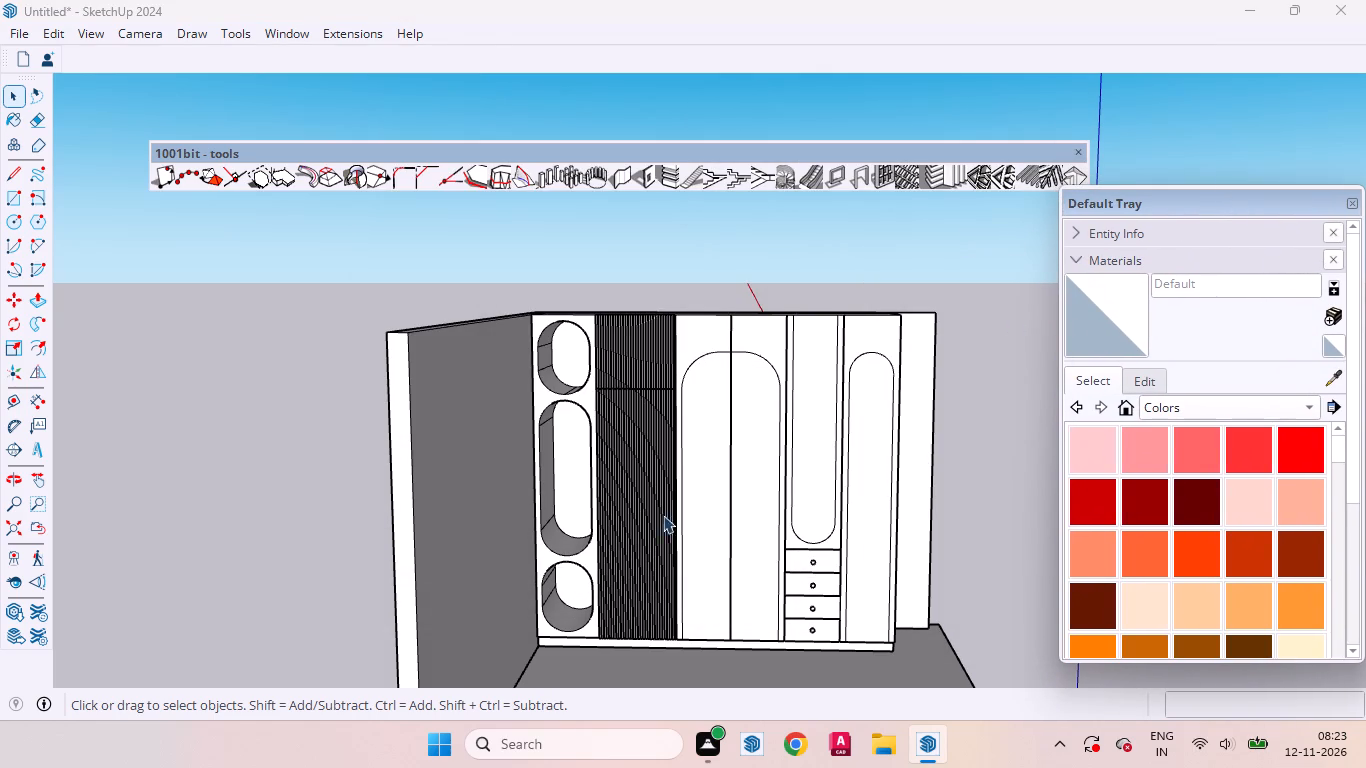
Inside the wardrobe group, push the first half of the double door's arched panel inward 6 mm.
scroll(686, 403, up, 4)
click(708, 412)
double_click(708, 412)
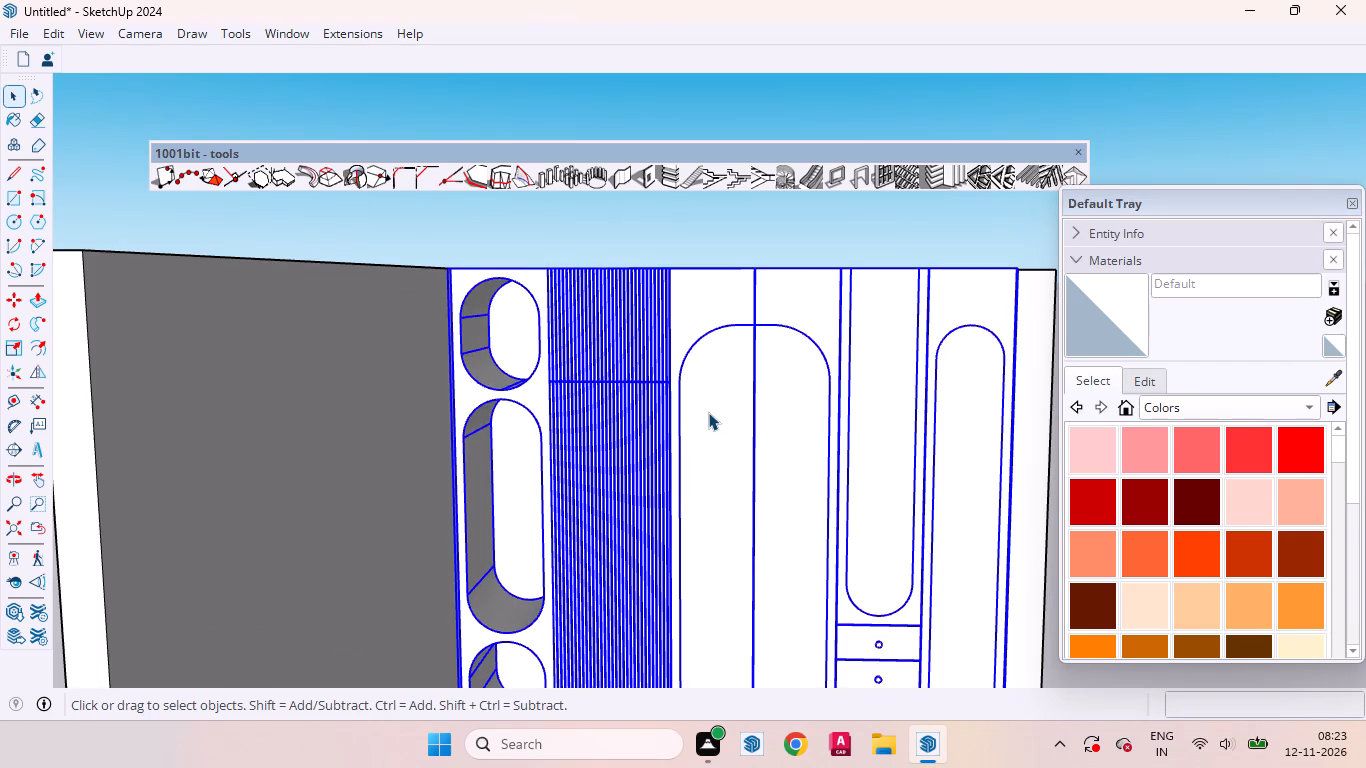
click(716, 408)
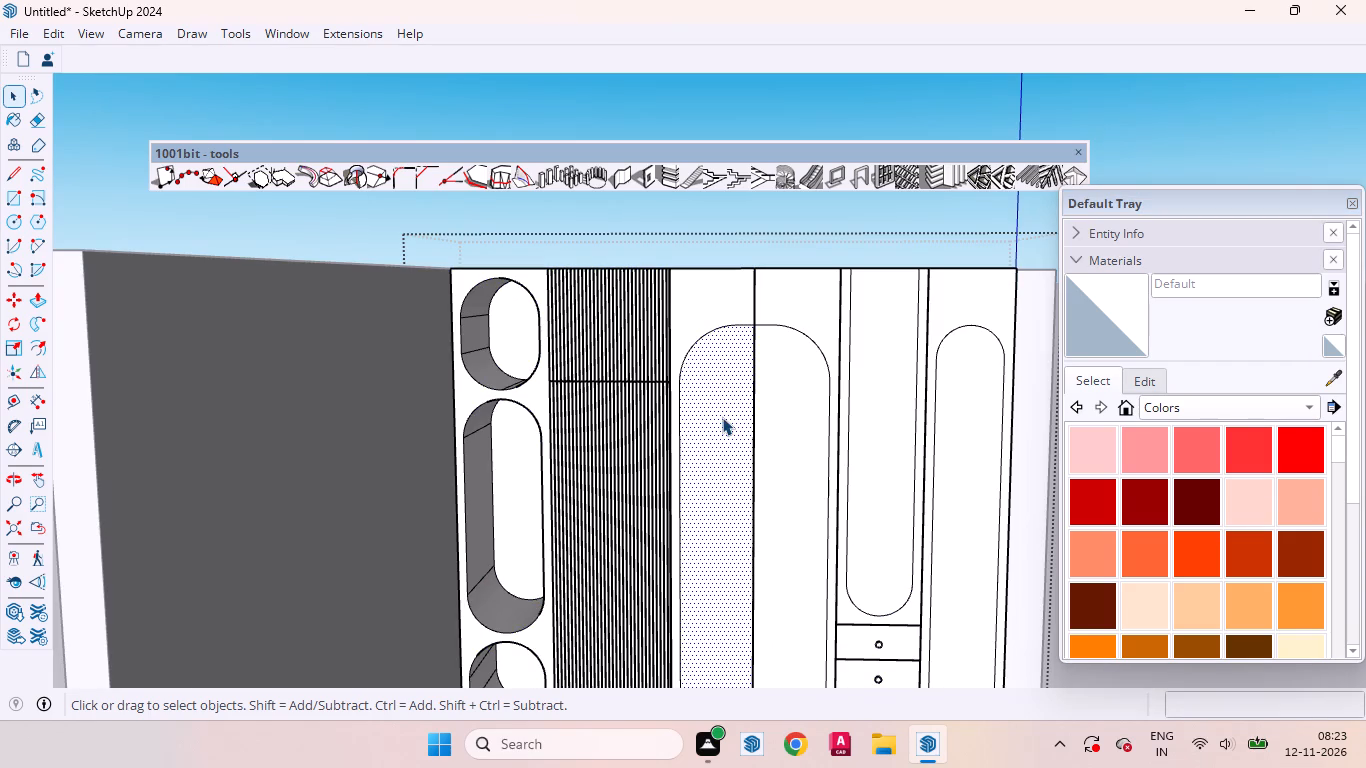
key(p)
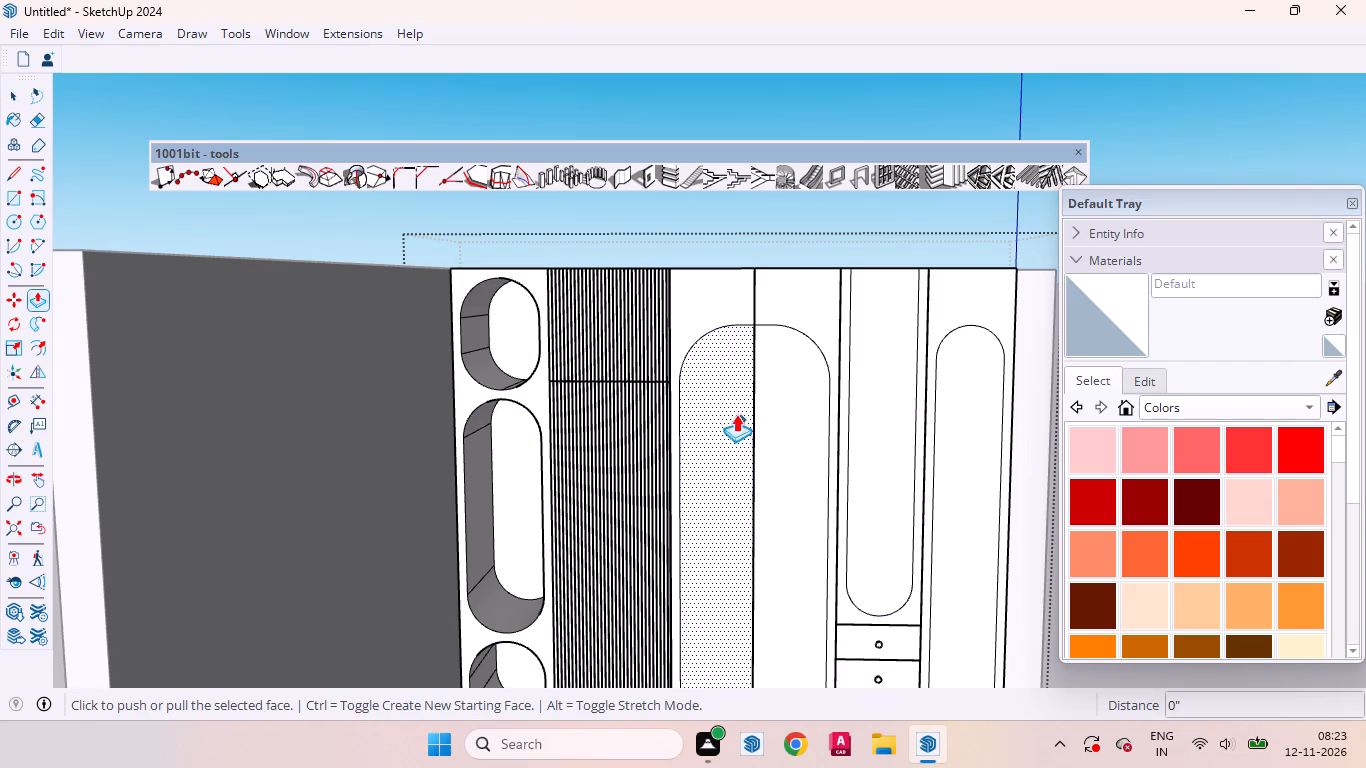
click(720, 412)
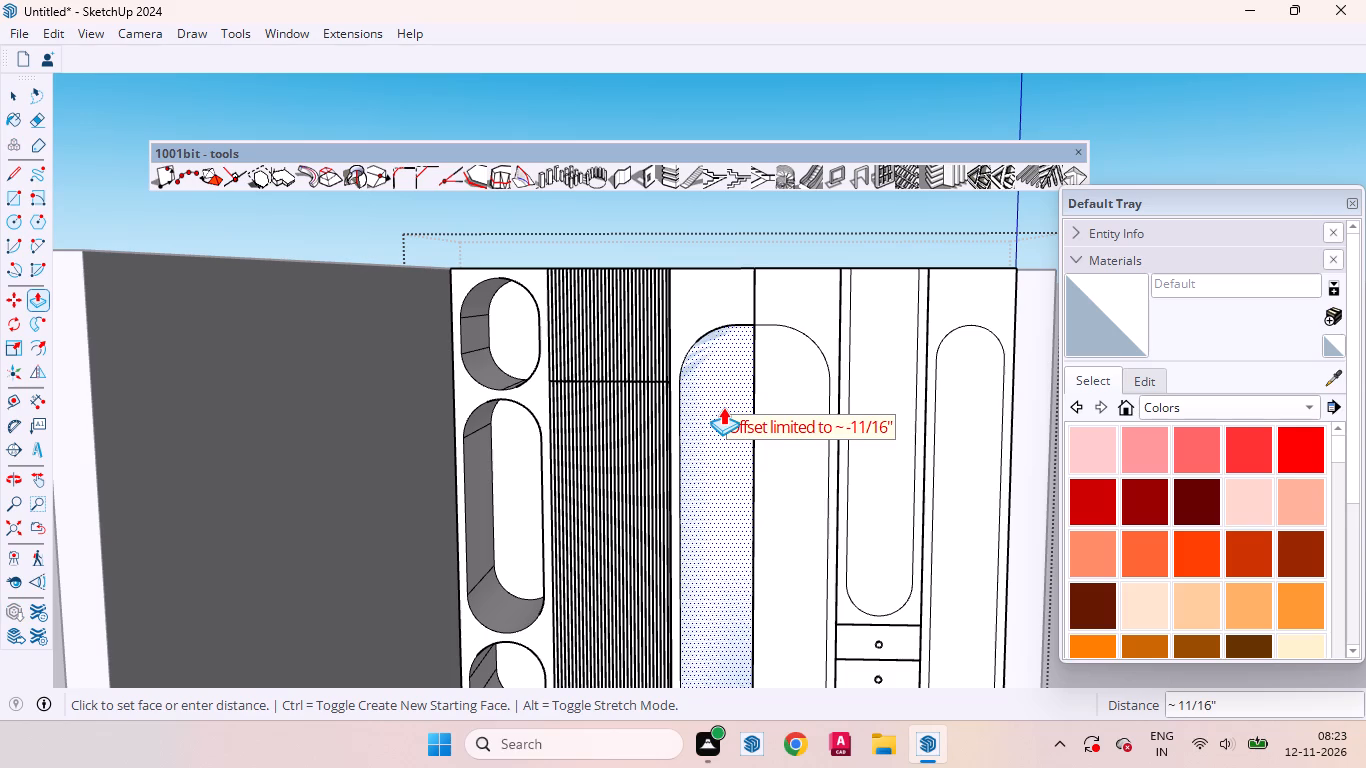
text(6mm)
key(Return)
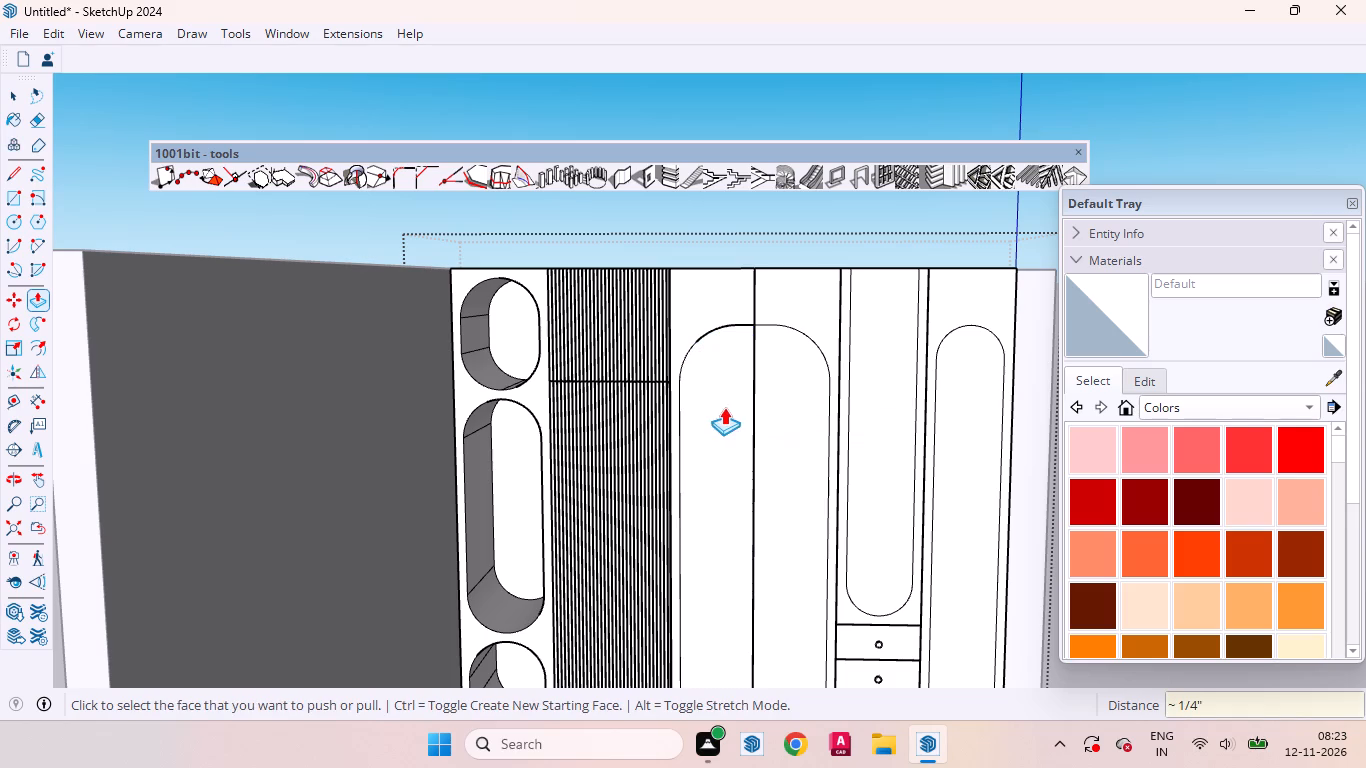
Repeat the 6 mm push on the arch's other half, the end door's rounded panel and the rounded panel above the drawers.
double_click(775, 395)
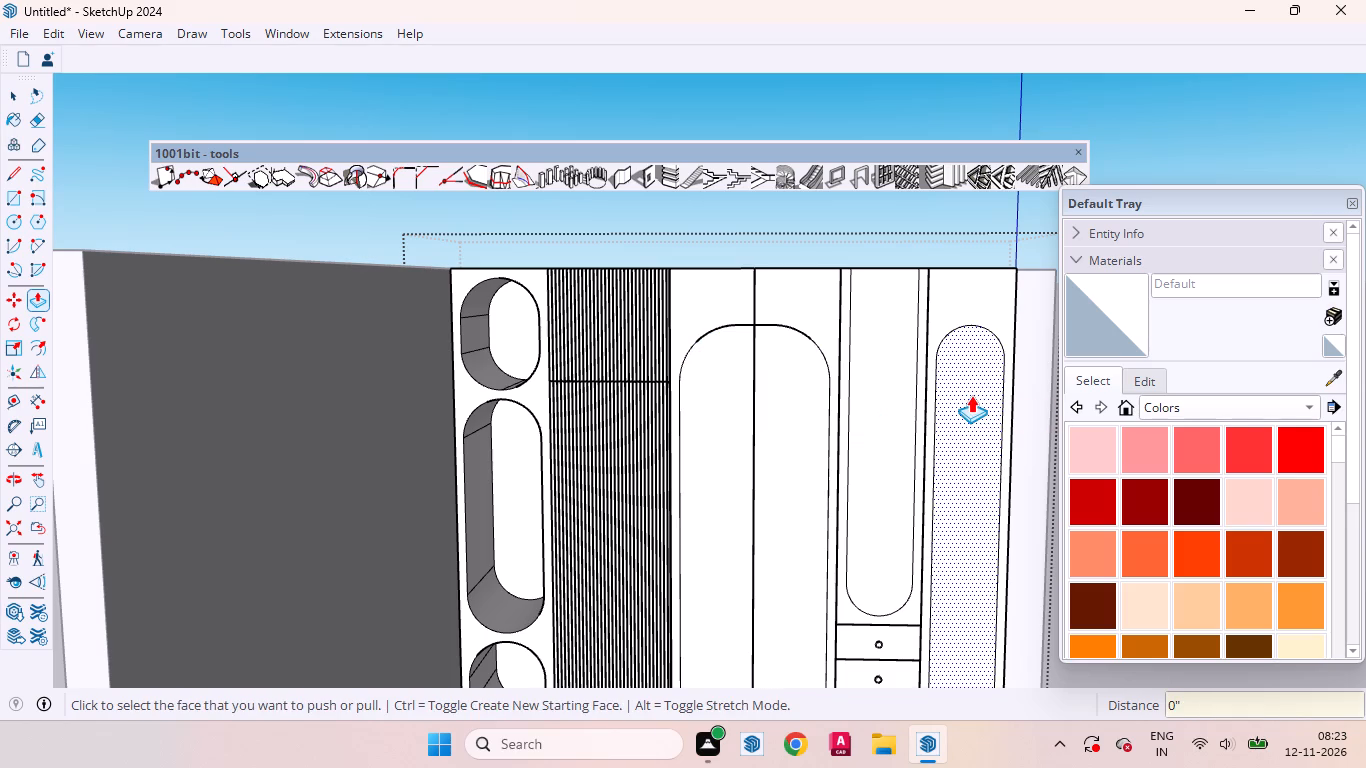
double_click(971, 395)
double_click(877, 390)
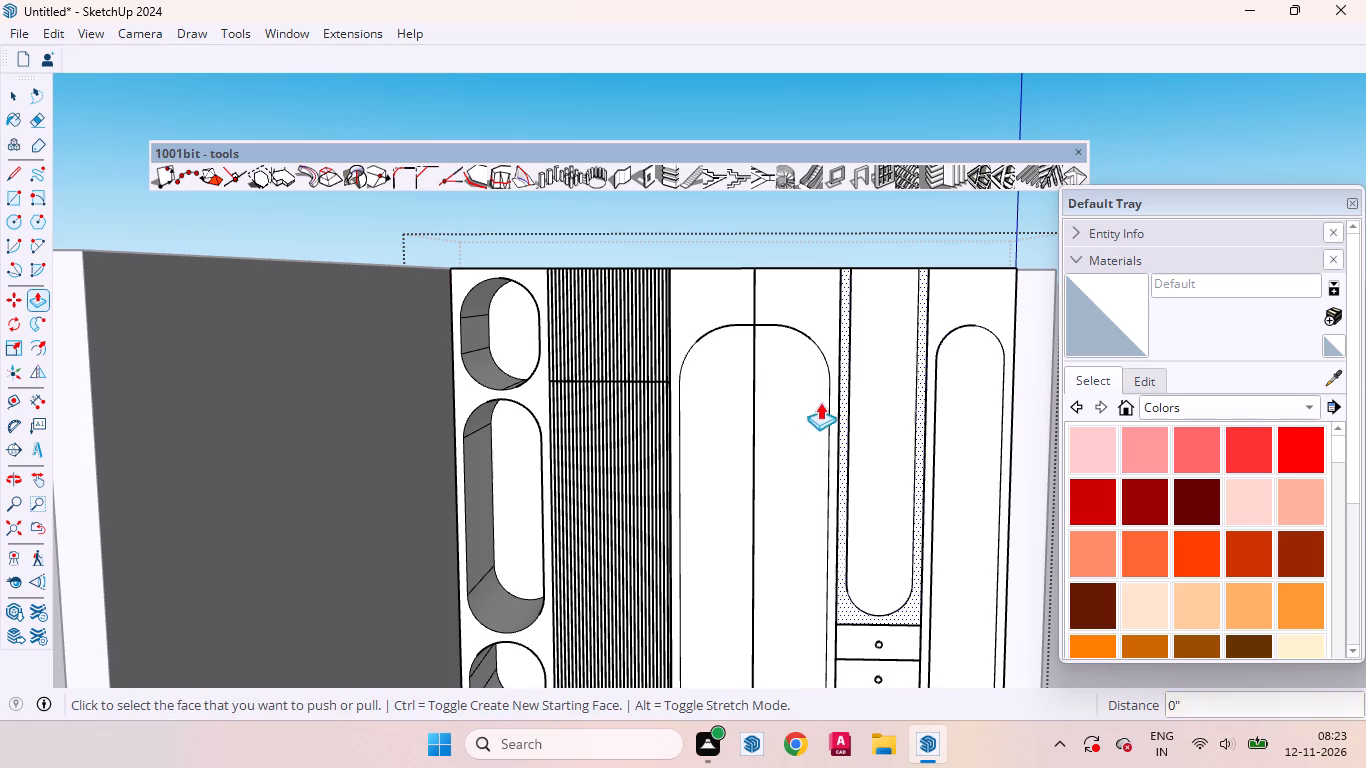
key(space)
Examine the recessed rounded panels on the wardrobe doors and leave the wardrobe group.
scroll(882, 609, up, 16)
middle_drag(913, 556, 989, 586)
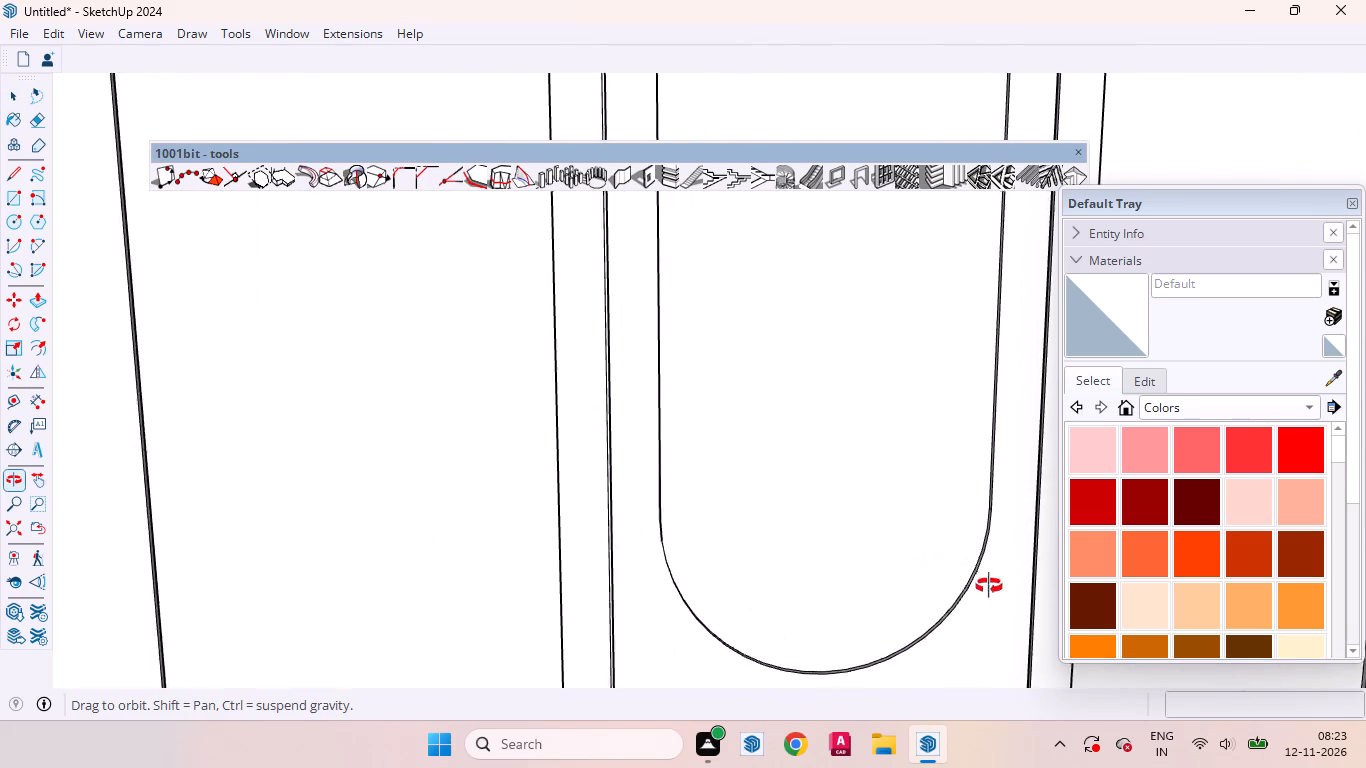
middle_drag(989, 586, 930, 577)
scroll(937, 496, down, 2)
scroll(944, 491, up, 1)
scroll(951, 488, down, 12)
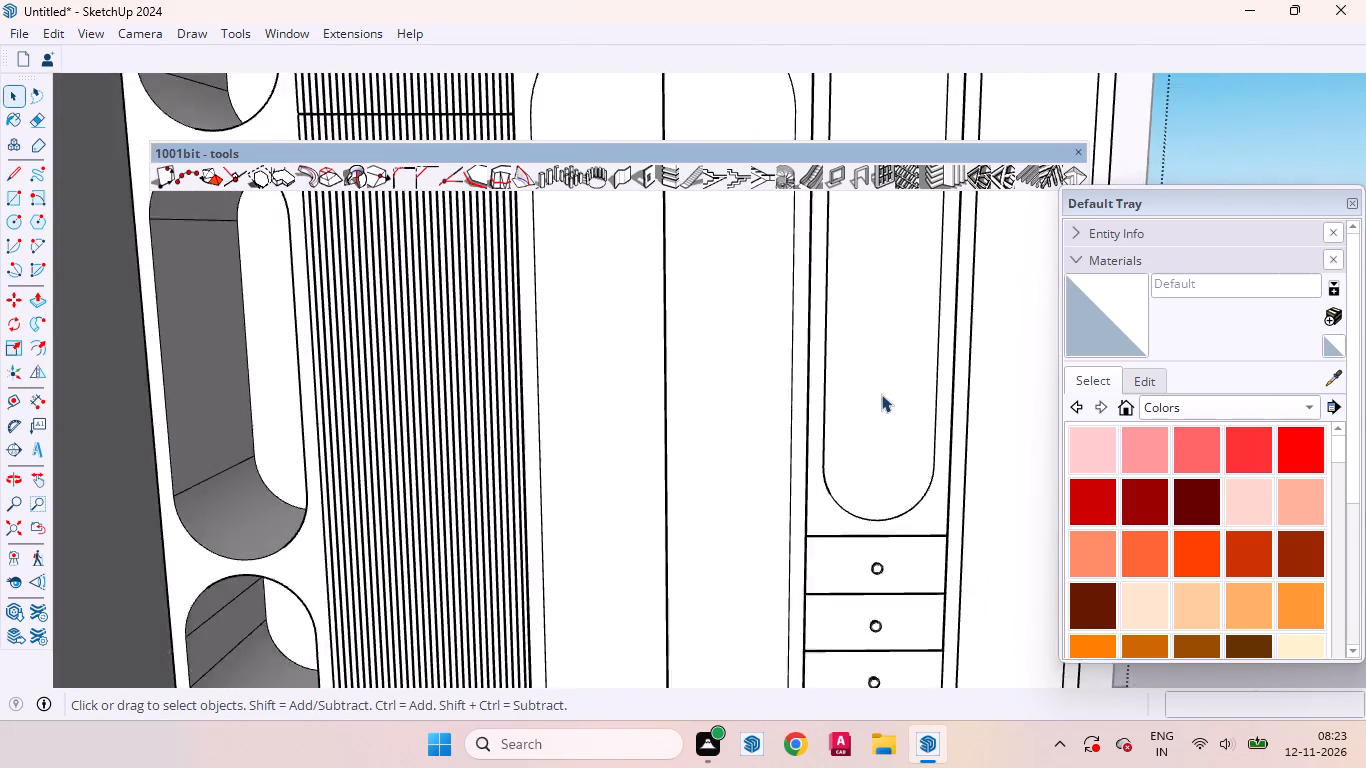
scroll(881, 394, down, 12)
scroll(850, 474, down, 5)
click(949, 466)
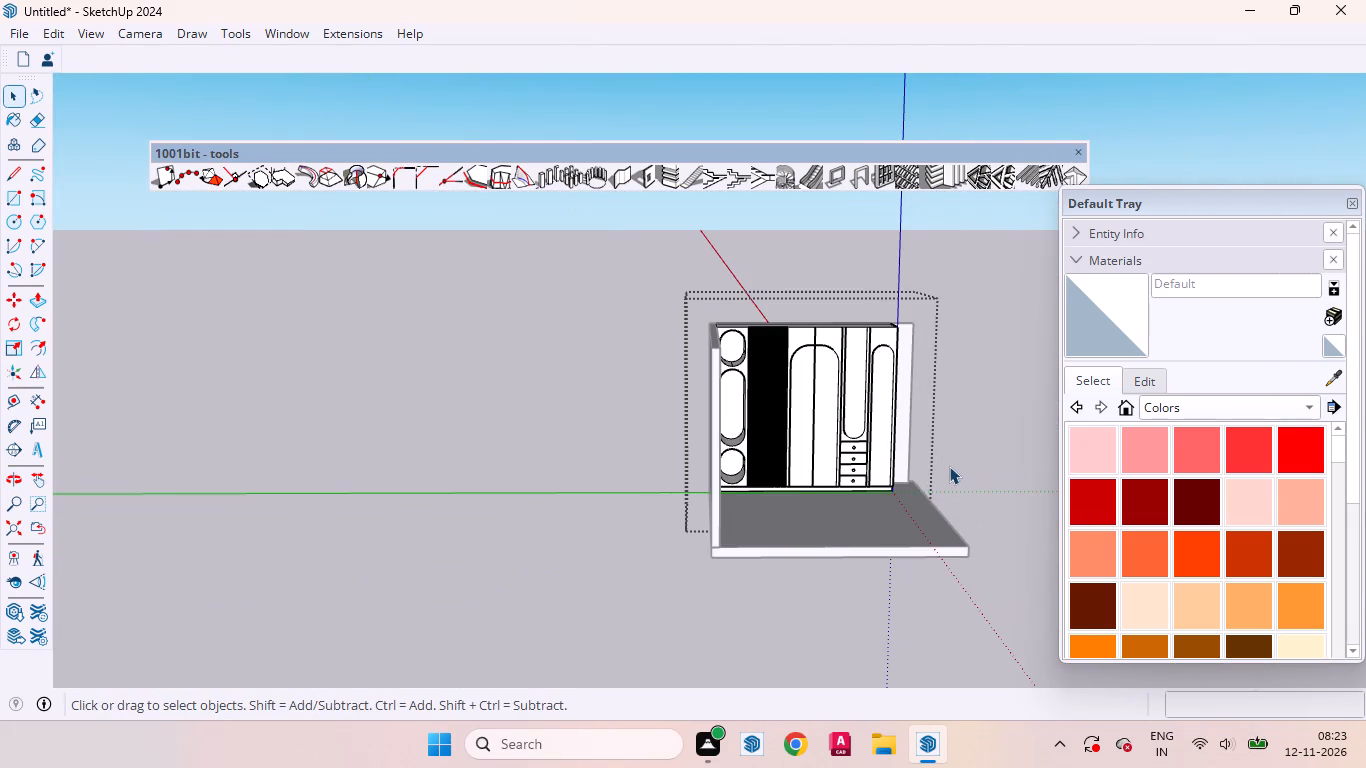
scroll(810, 372, up, 11)
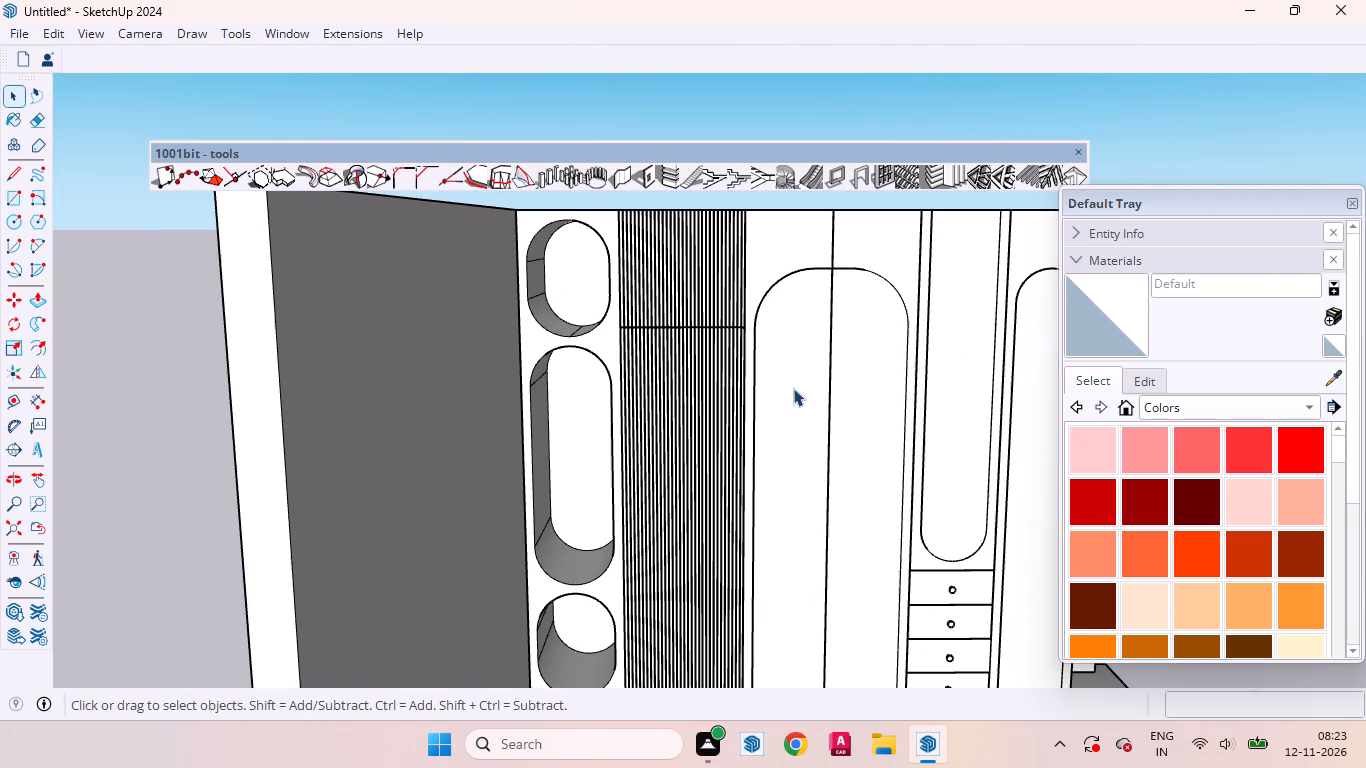
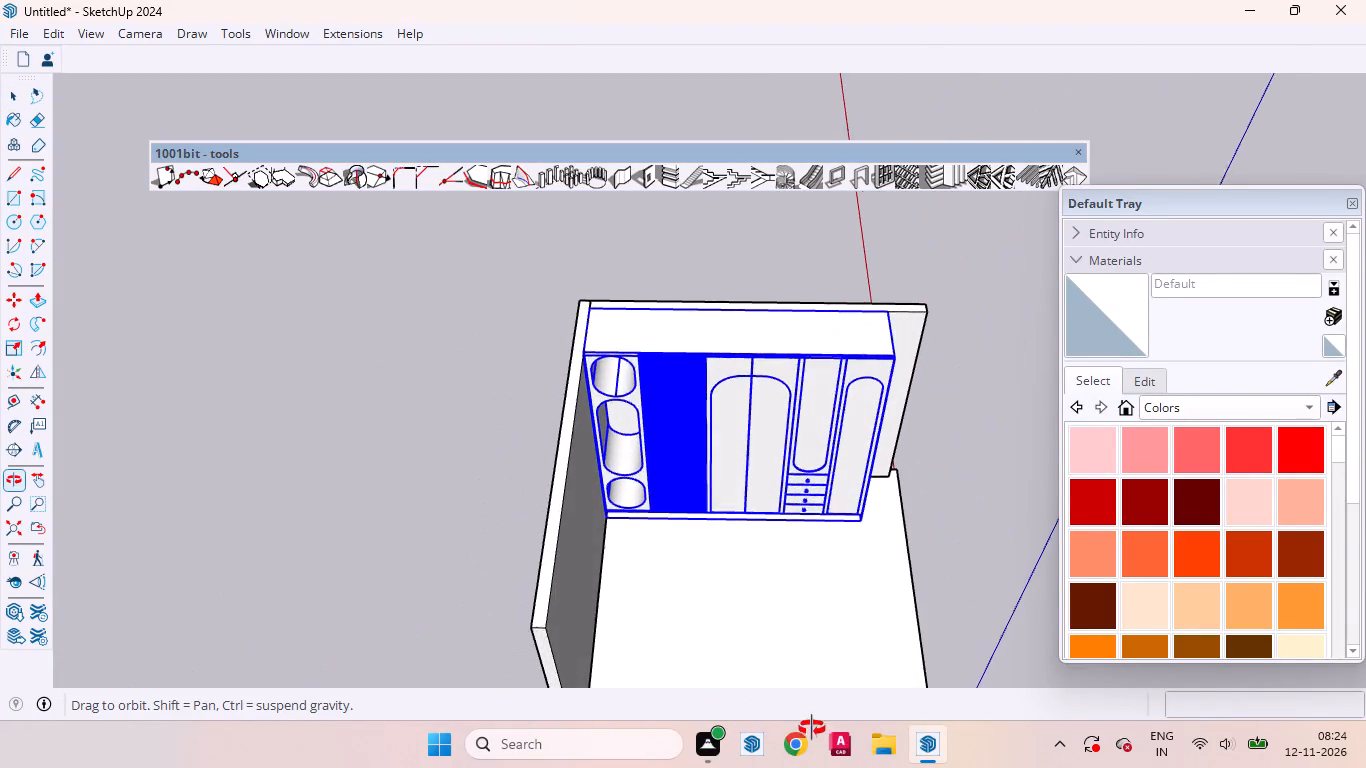
Examine the wardrobe front, from the fluted door and recessed arched panels to the drawer knobs, leaving nothing selected.
click(967, 577)
middle_drag(788, 563, 773, 420)
scroll(786, 471, up, 2)
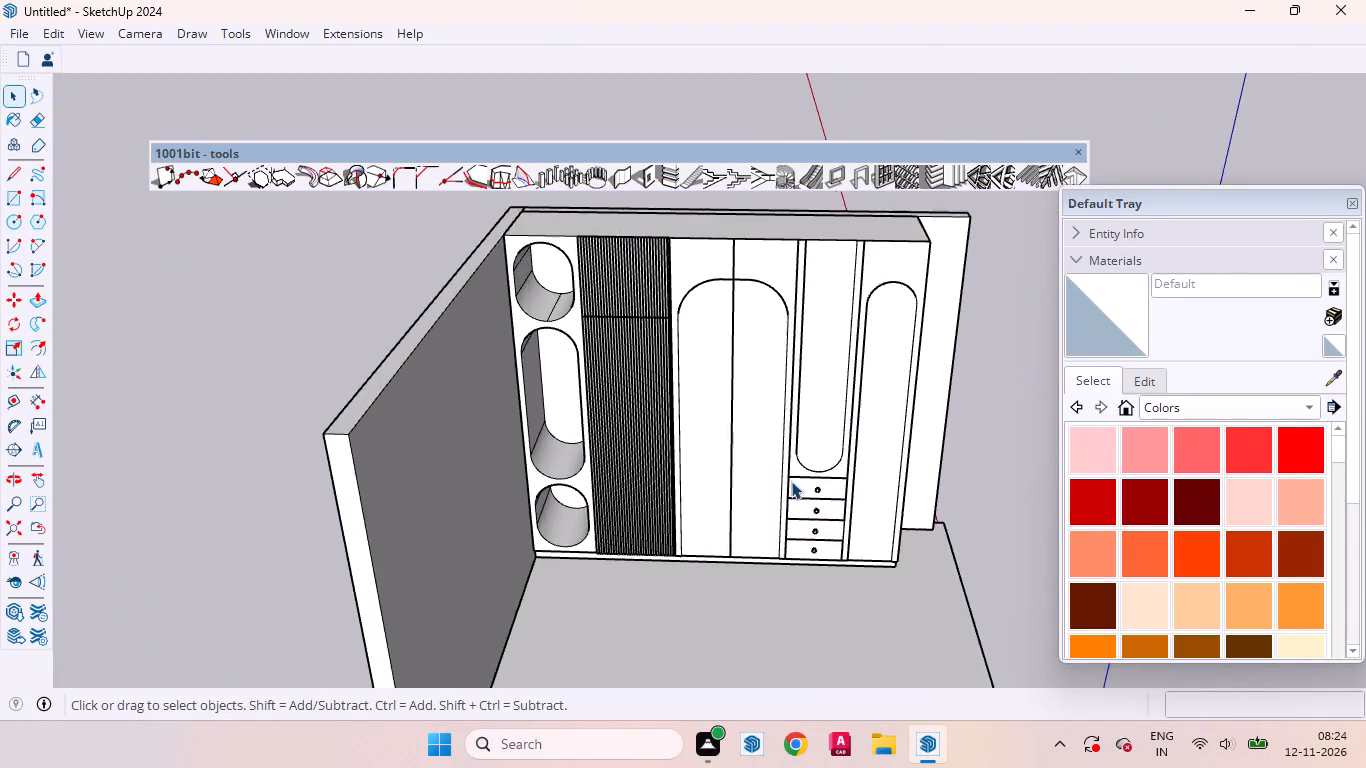
scroll(791, 481, up, 11)
click(975, 454)
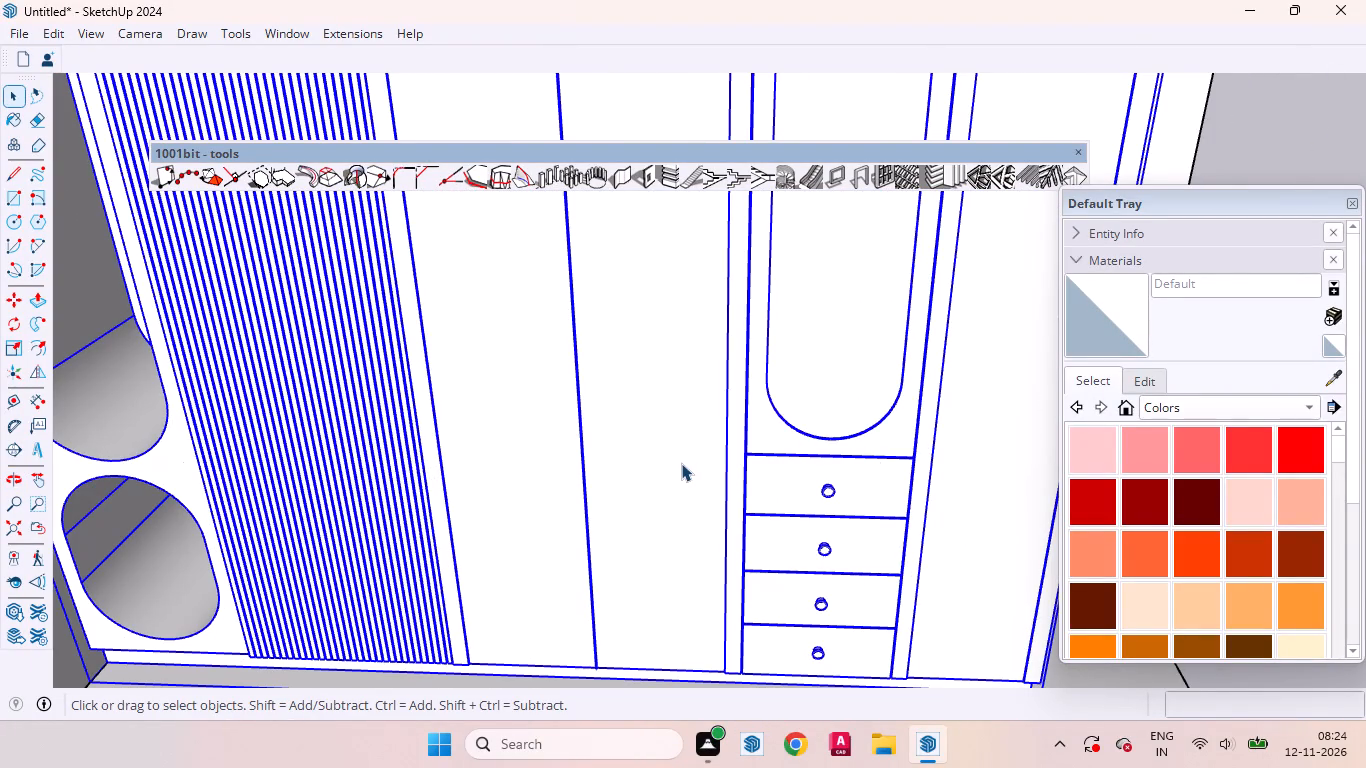
scroll(619, 475, down, 9)
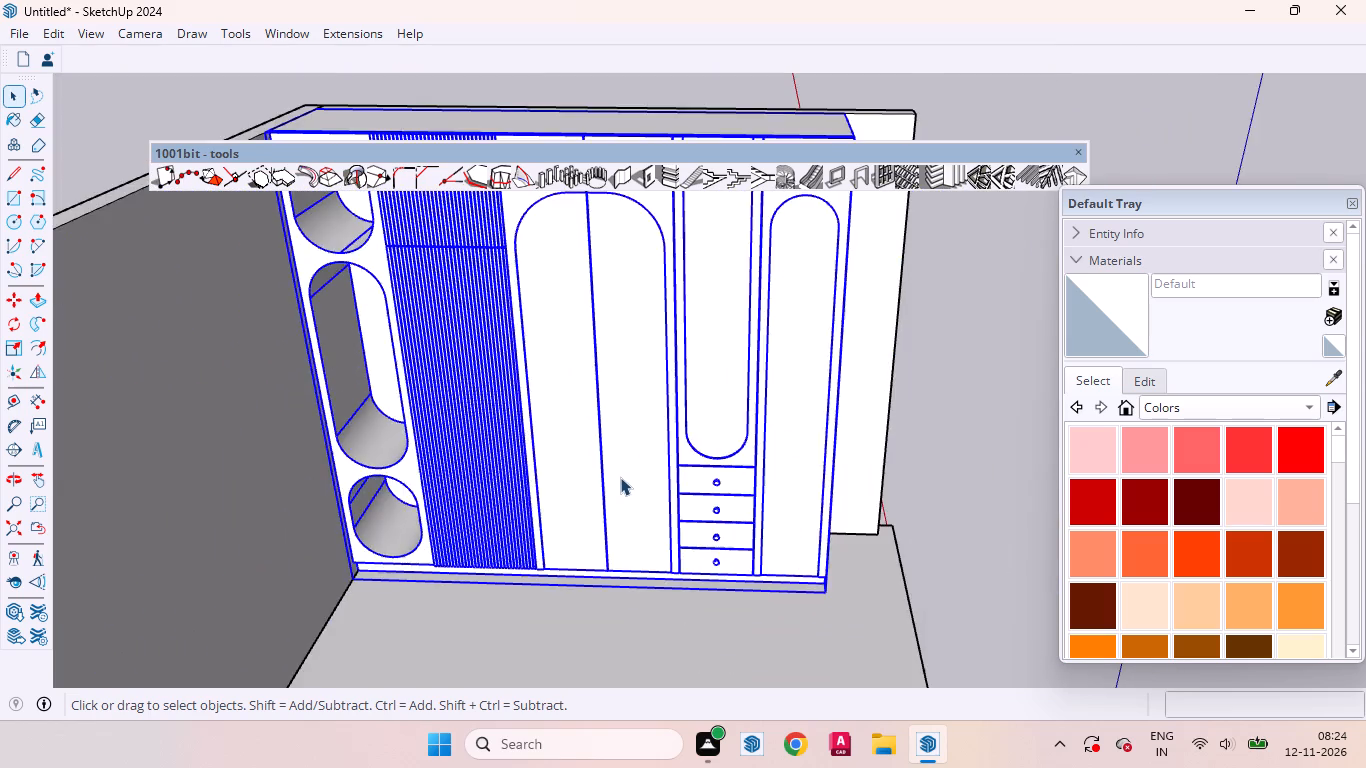
scroll(620, 477, down, 3)
click(915, 544)
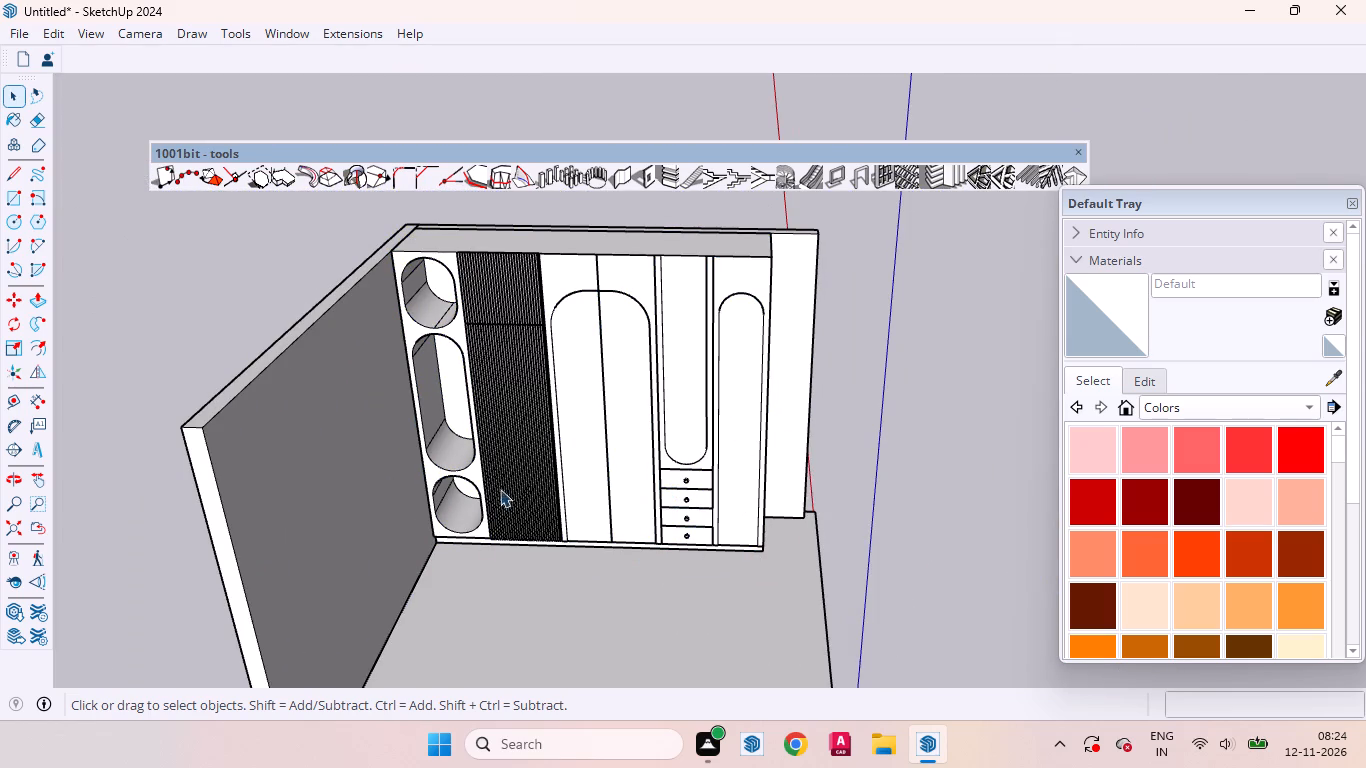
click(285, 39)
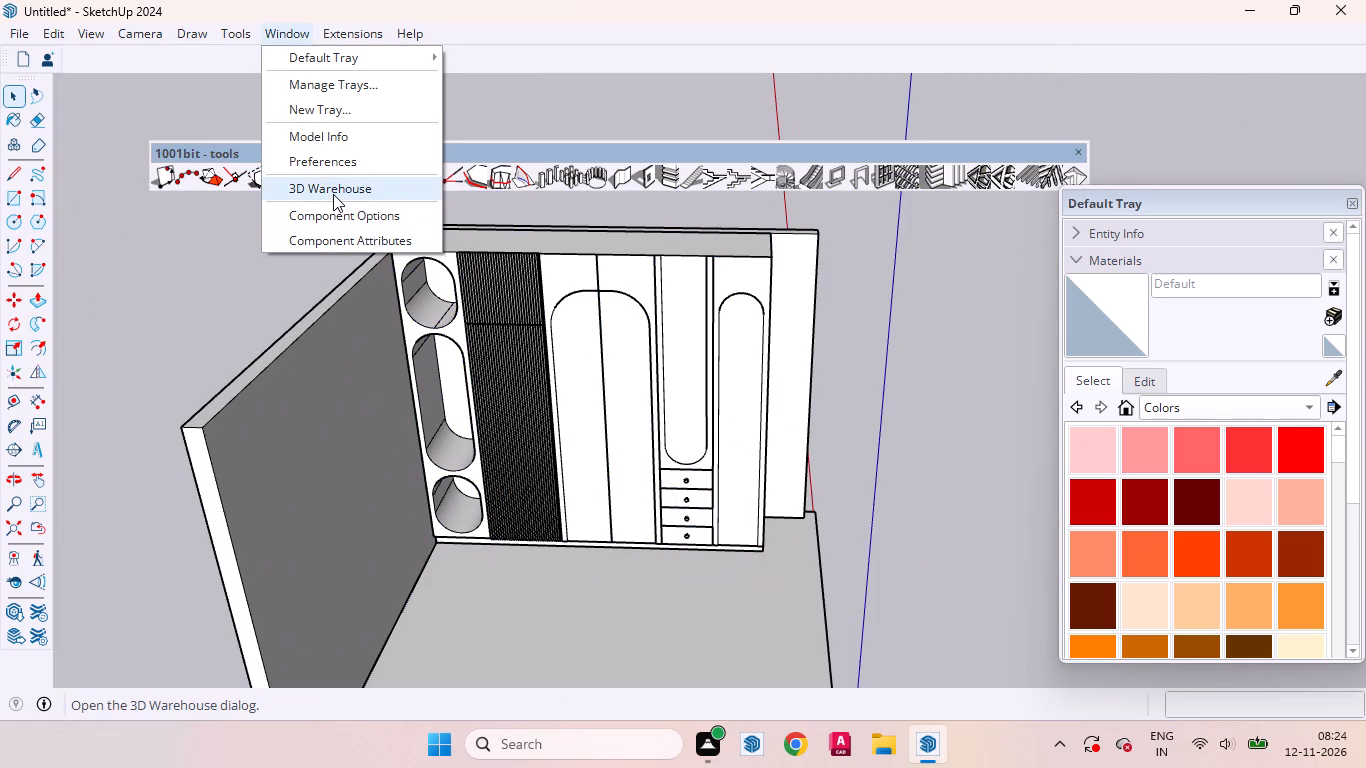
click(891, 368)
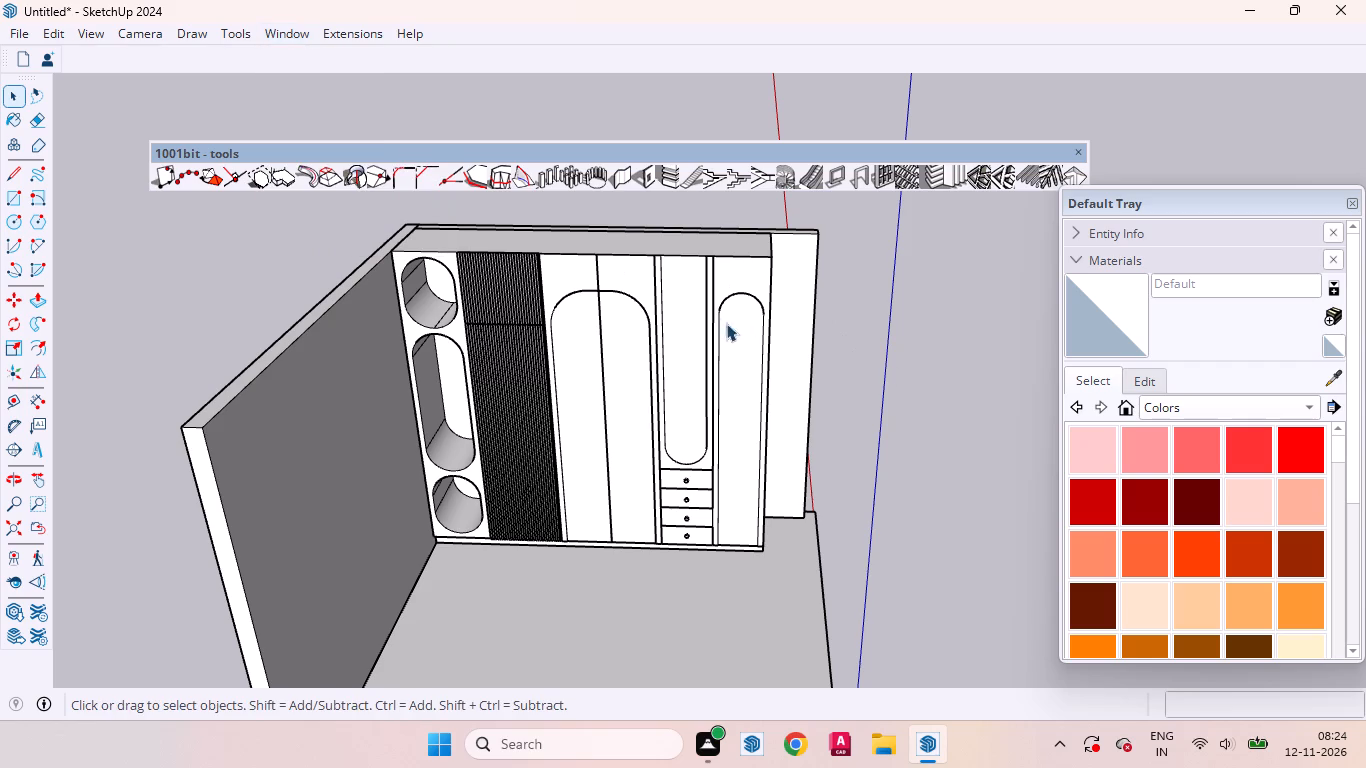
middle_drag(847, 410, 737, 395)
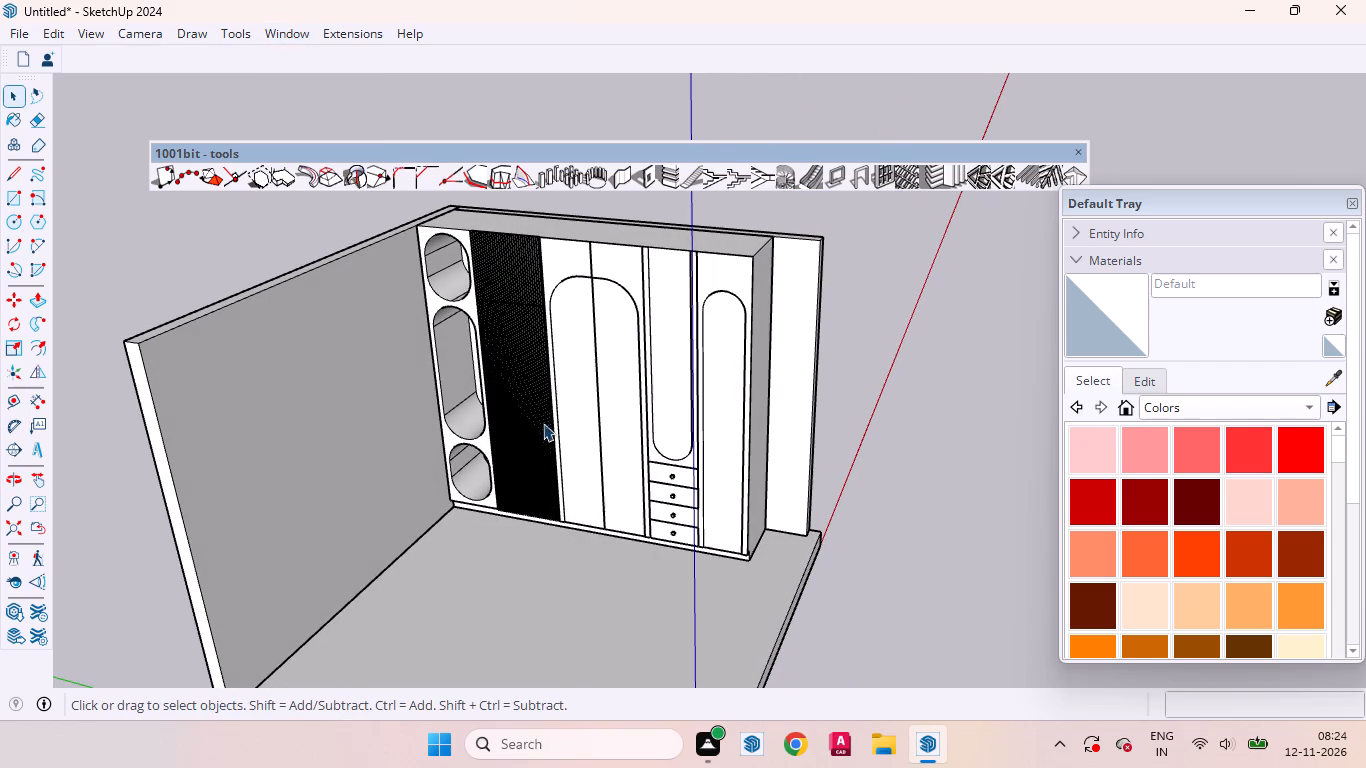
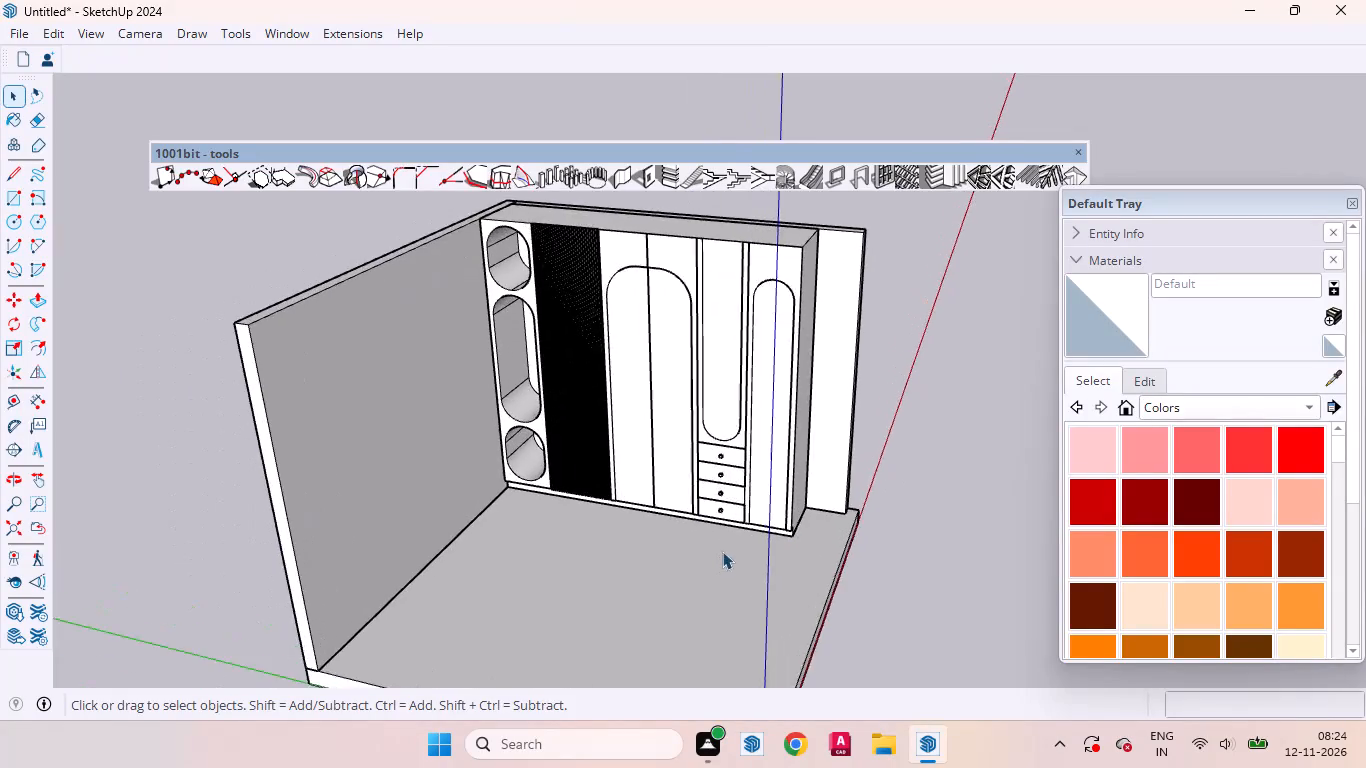
Examine the wardrobe's plinth, lower drawers and end corner up close, and the whole wardrobe front.
middle_drag(782, 528, 598, 461)
scroll(697, 480, up, 3)
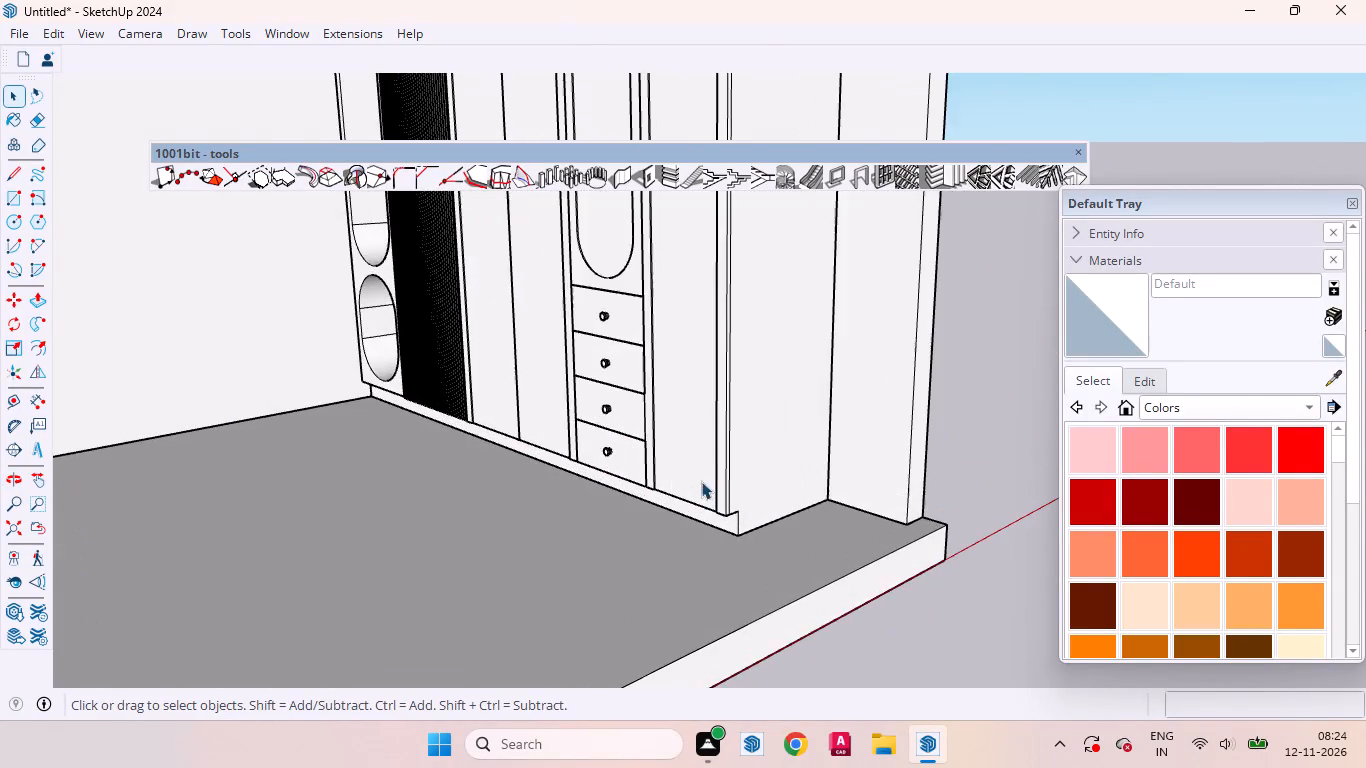
scroll(701, 481, up, 14)
middle_drag(735, 541, 702, 524)
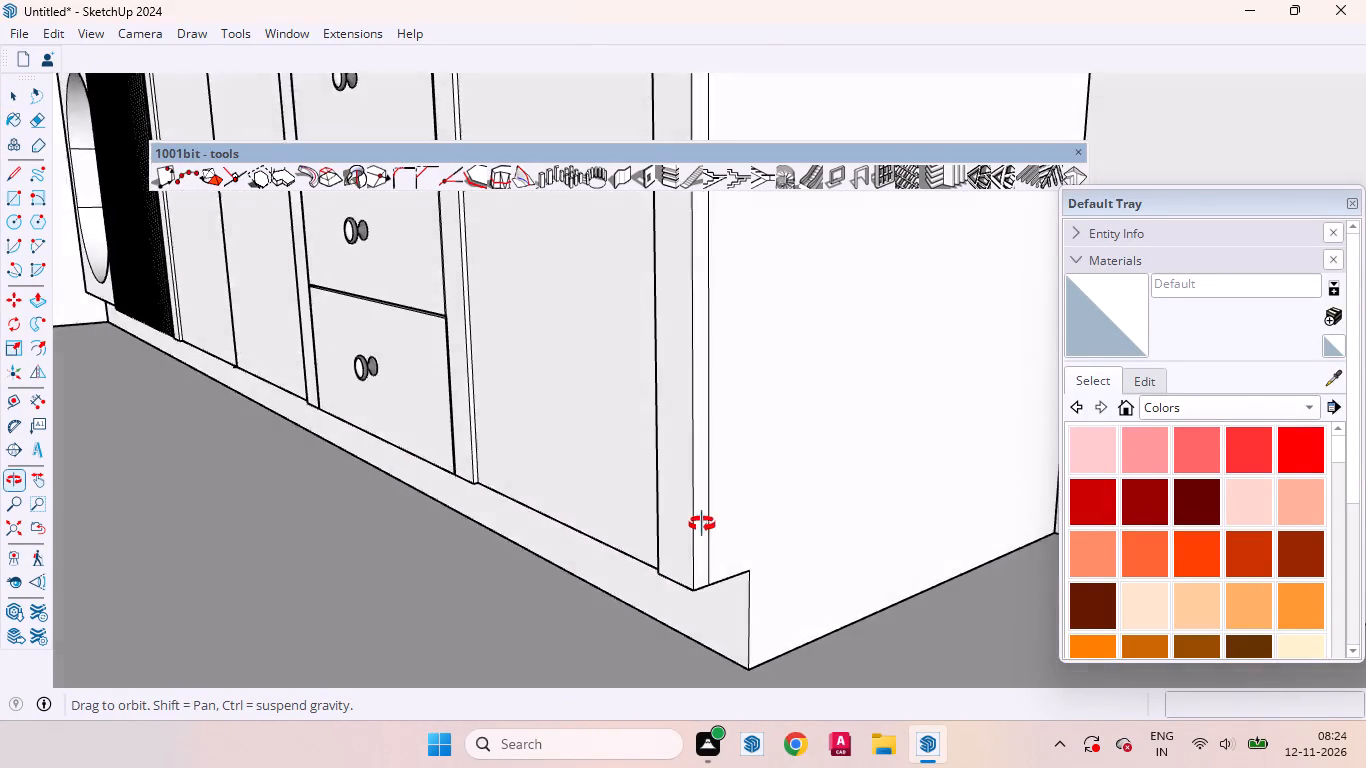
middle_drag(702, 524, 855, 598)
scroll(858, 593, up, 1)
scroll(784, 578, down, 9)
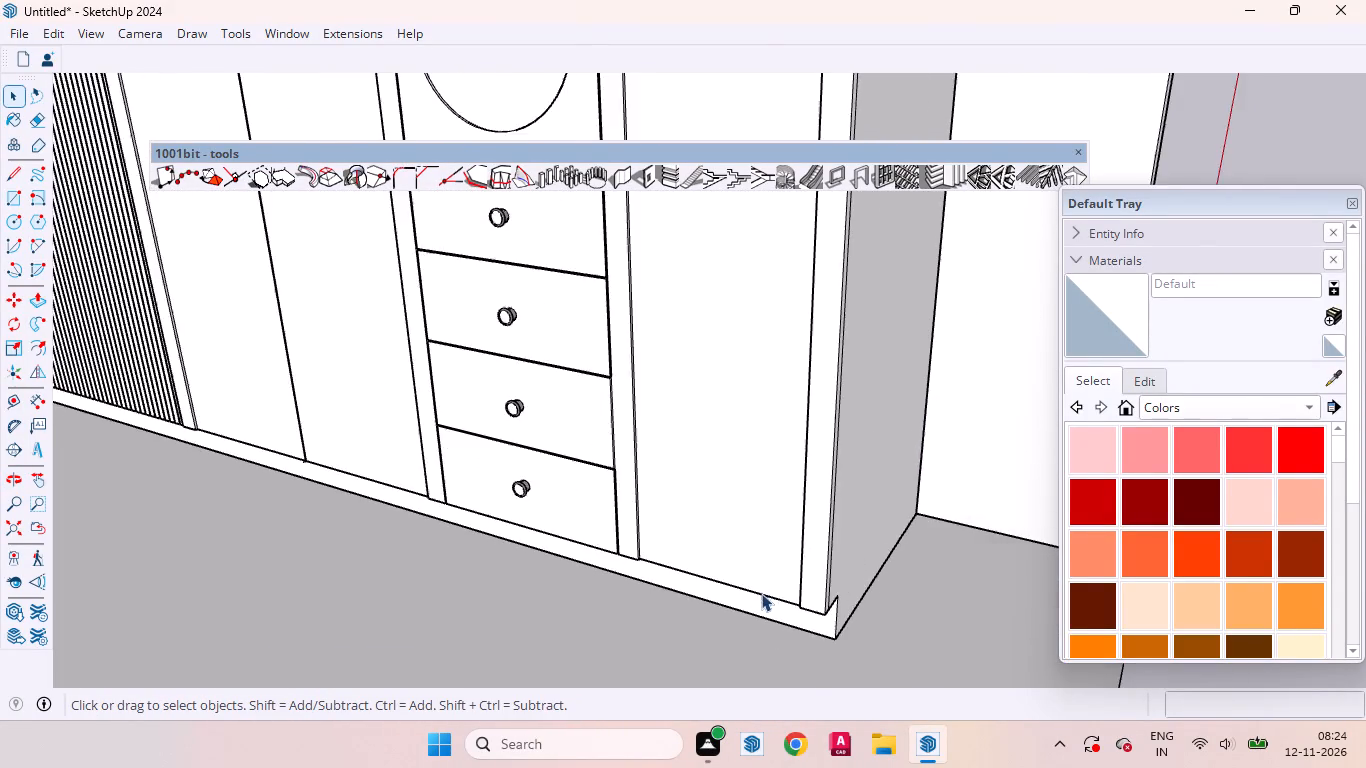
scroll(761, 593, down, 15)
scroll(788, 546, up, 3)
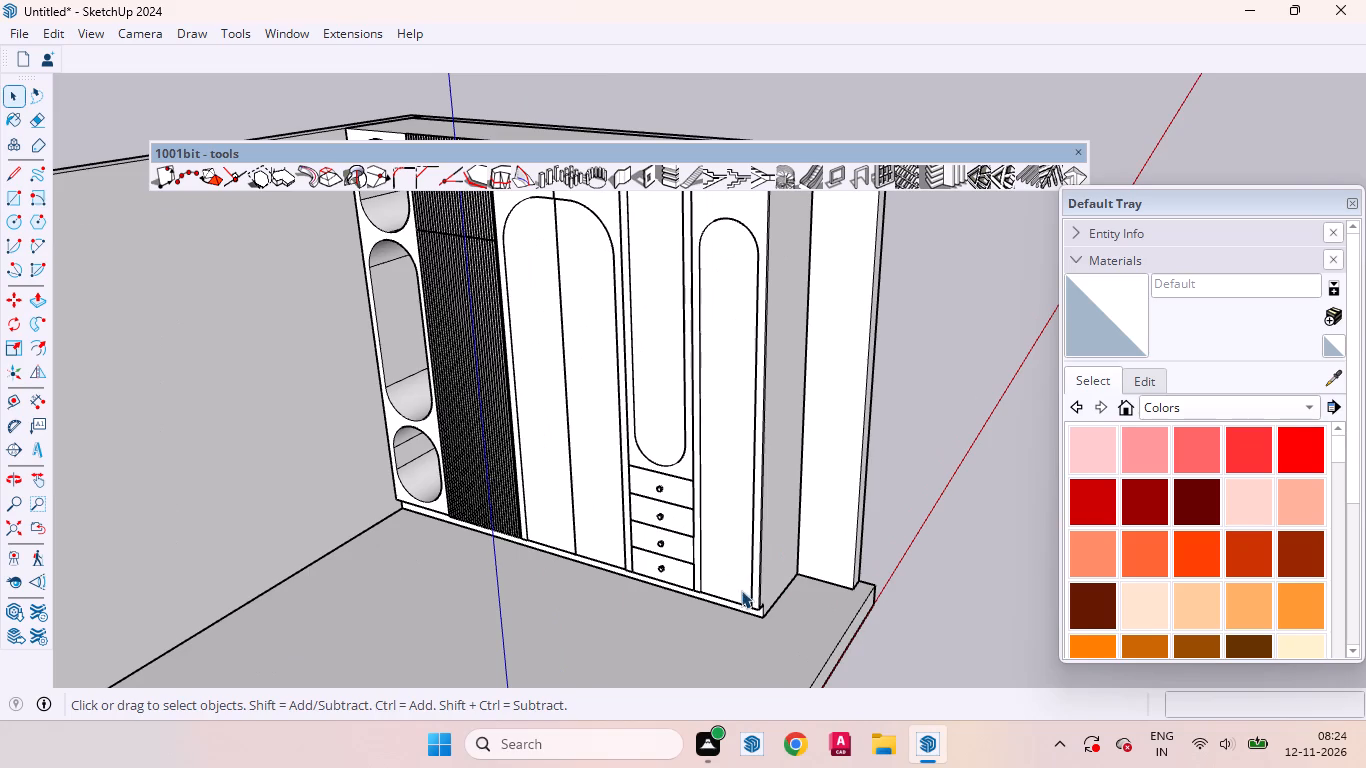
middle_drag(741, 590, 800, 564)
scroll(784, 583, up, 17)
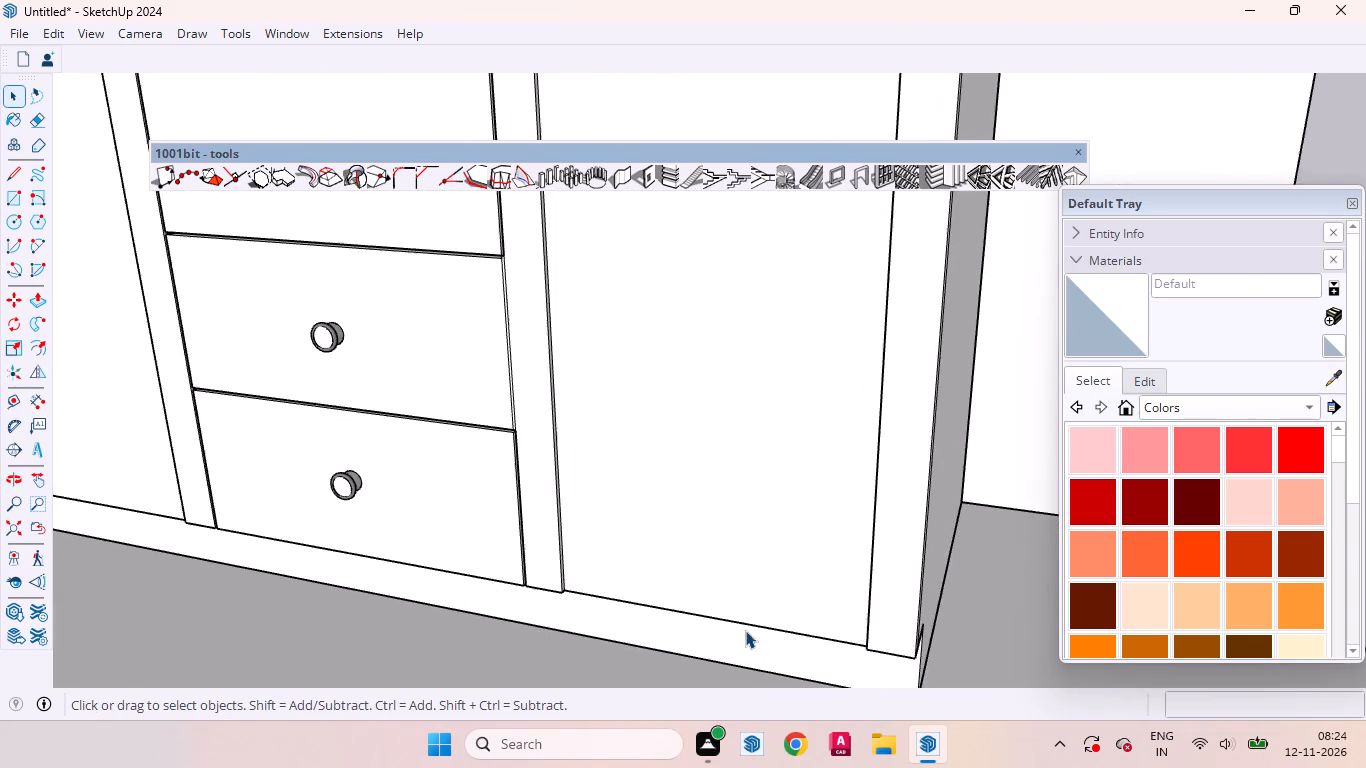
middle_drag(743, 630, 663, 478)
scroll(739, 563, up, 1)
scroll(657, 474, up, 5)
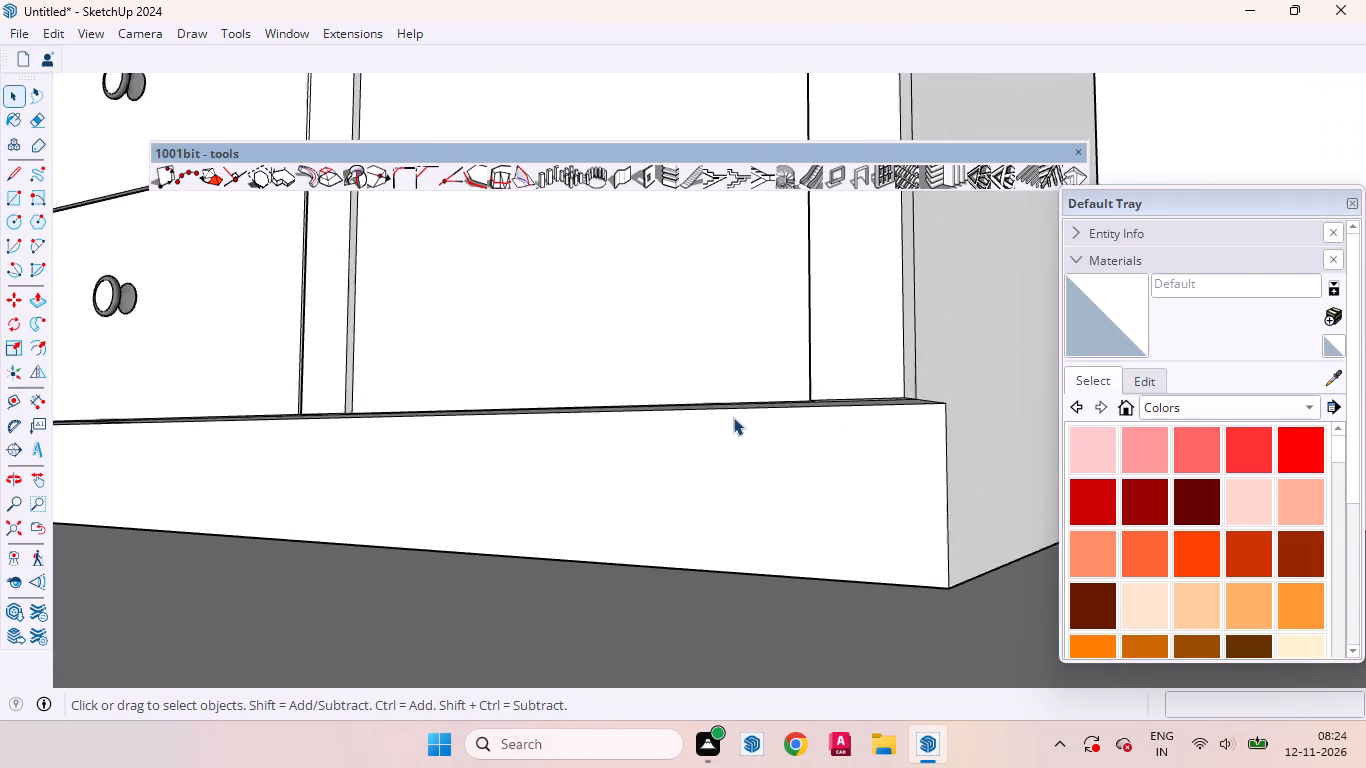
scroll(733, 417, up, 5)
middle_drag(793, 391, 418, 321)
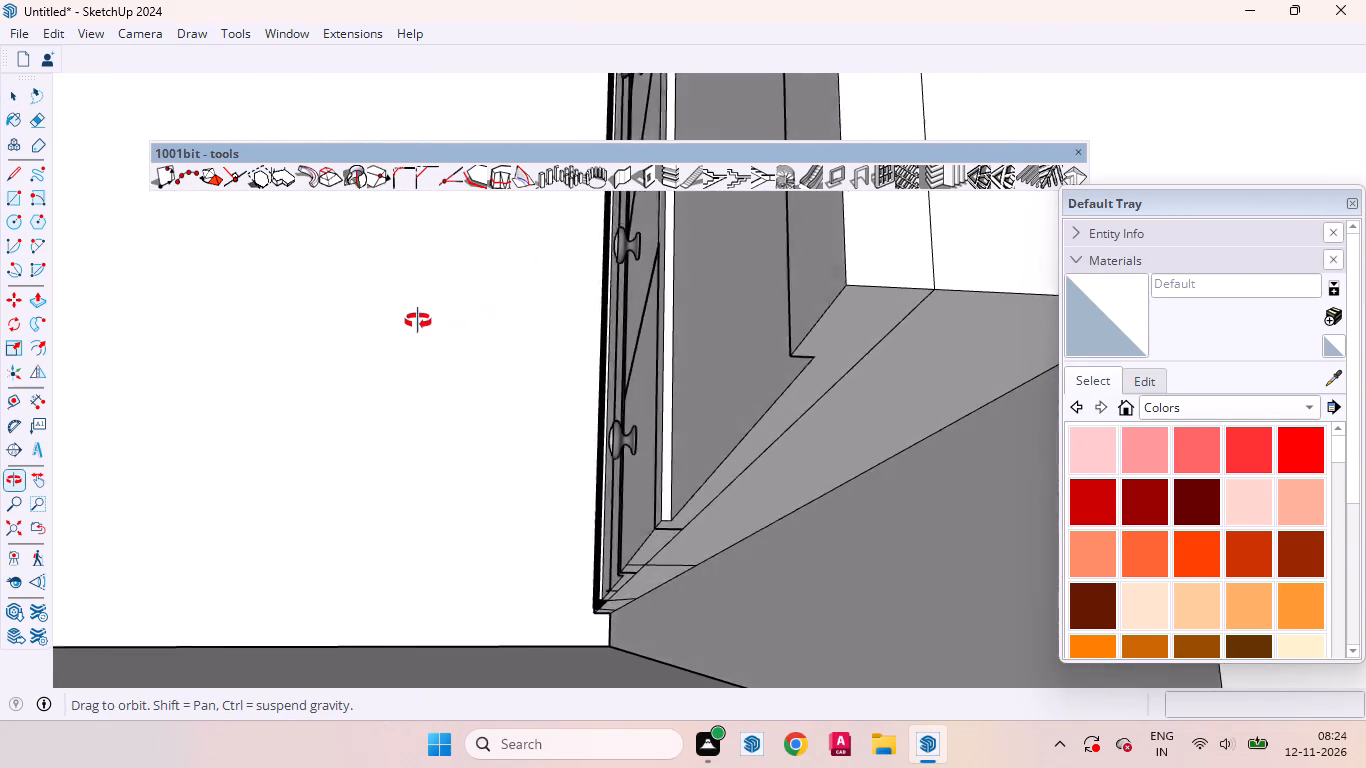
middle_drag(418, 321, 375, 265)
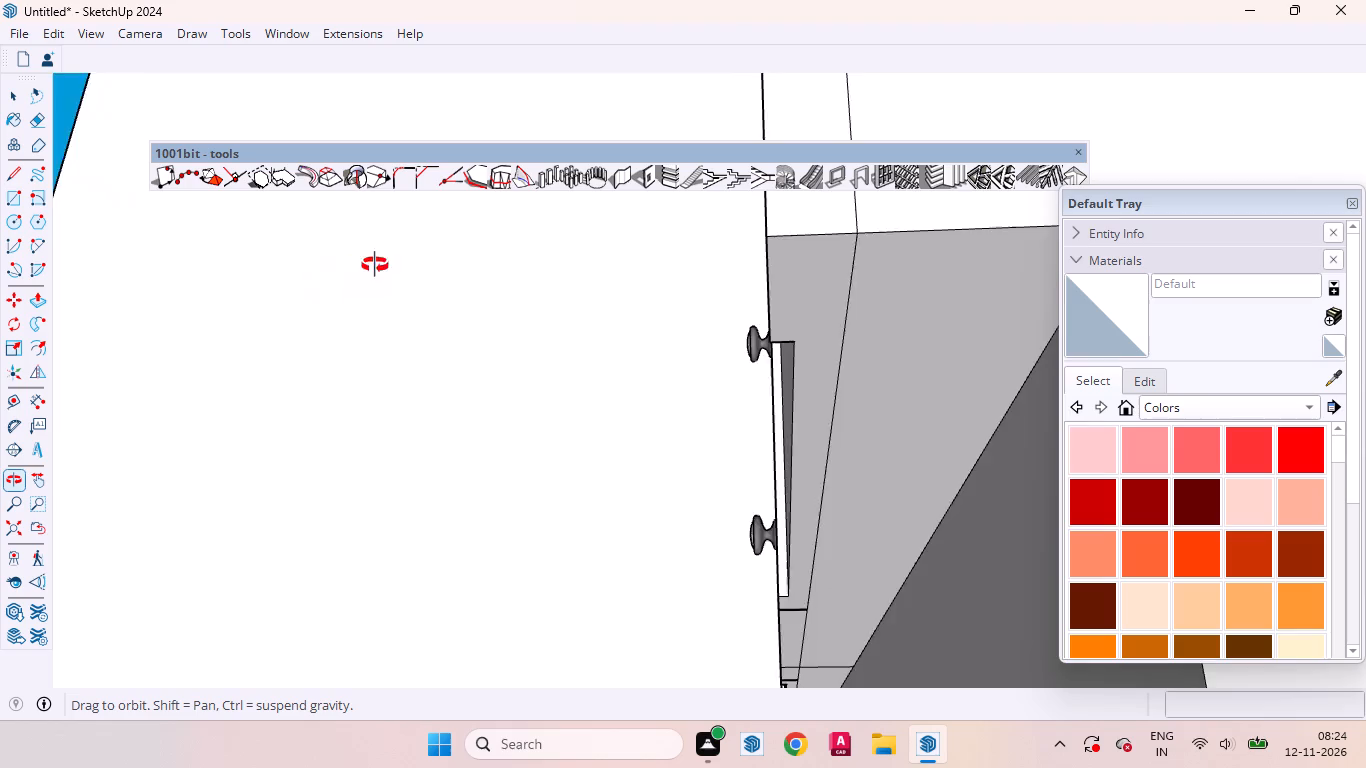
middle_drag(375, 265, 667, 302)
middle_drag(697, 316, 852, 558)
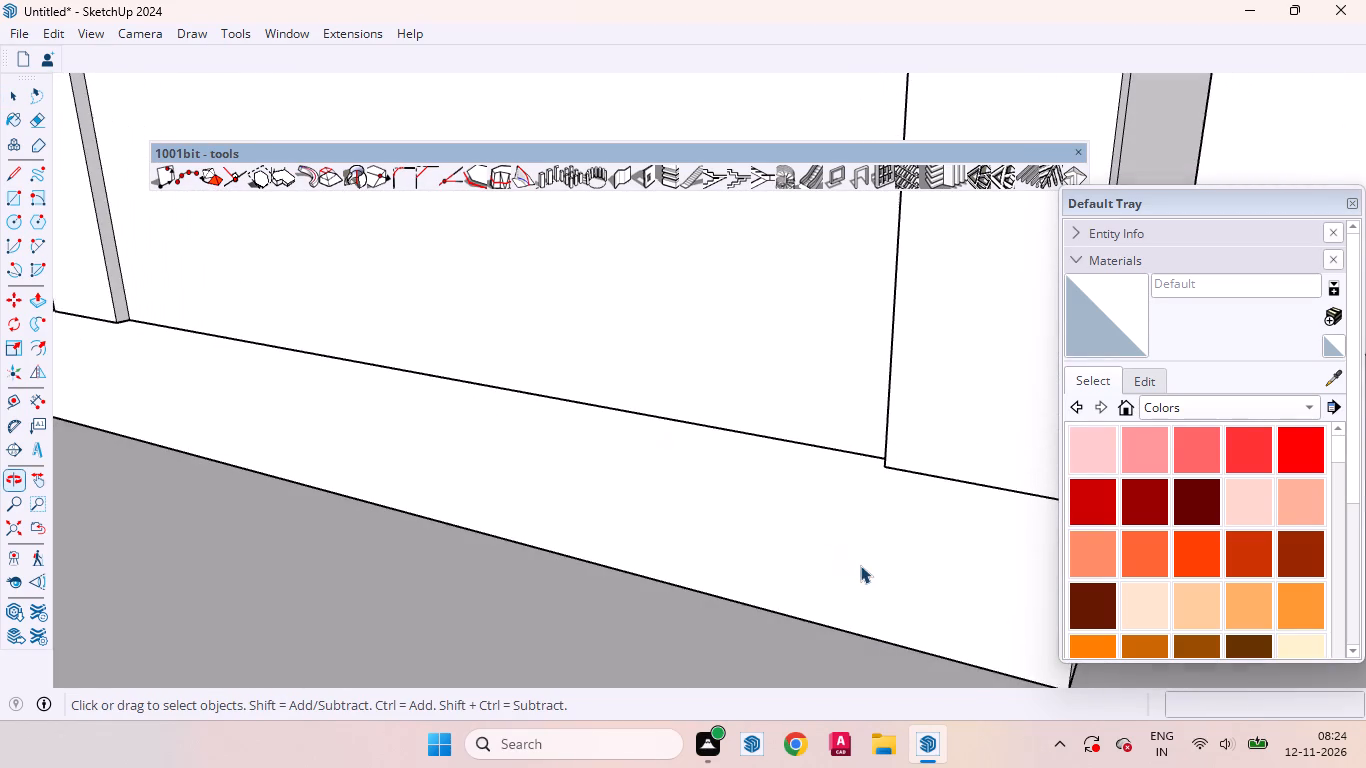
scroll(895, 565, down, 20)
scroll(895, 565, down, 4)
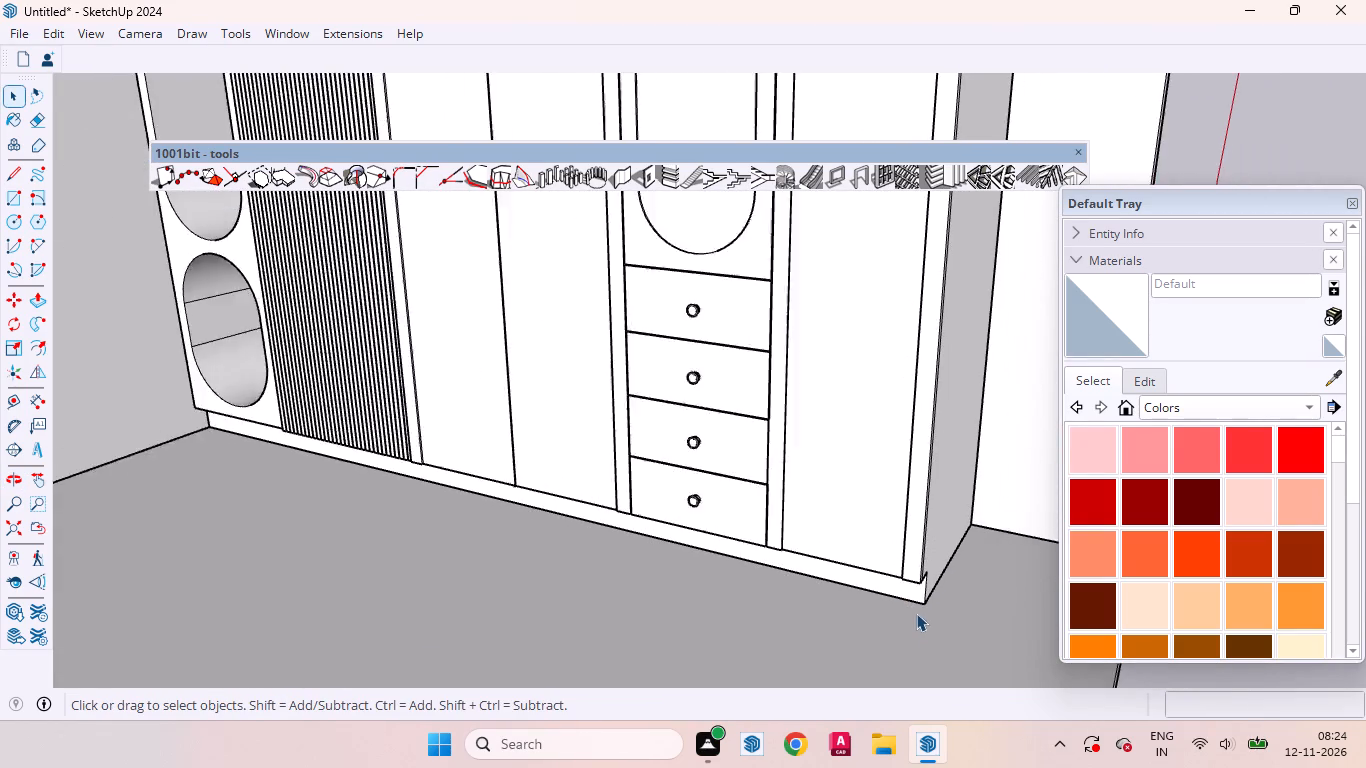
scroll(916, 613, down, 7)
middle_drag(645, 525, 802, 530)
scroll(782, 554, down, 4)
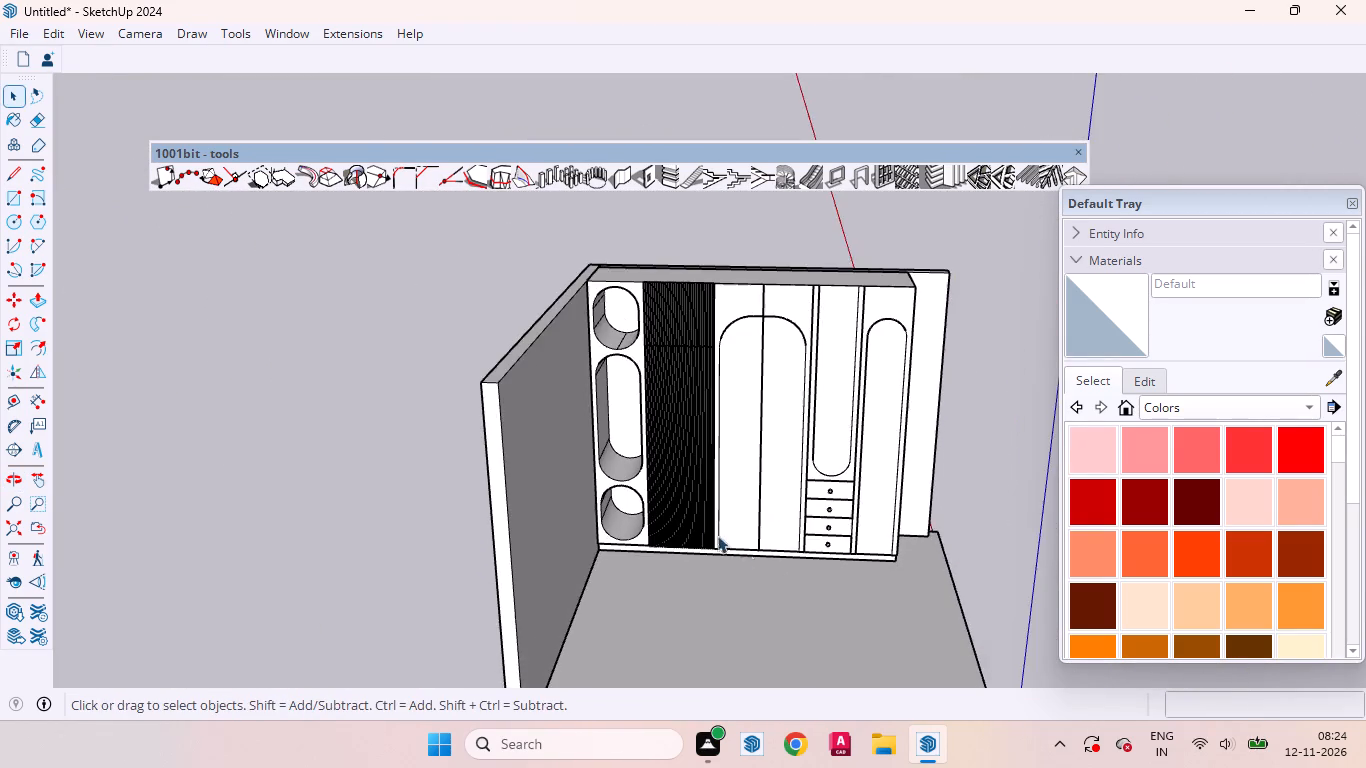
middle_drag(714, 524, 723, 443)
scroll(722, 418, up, 3)
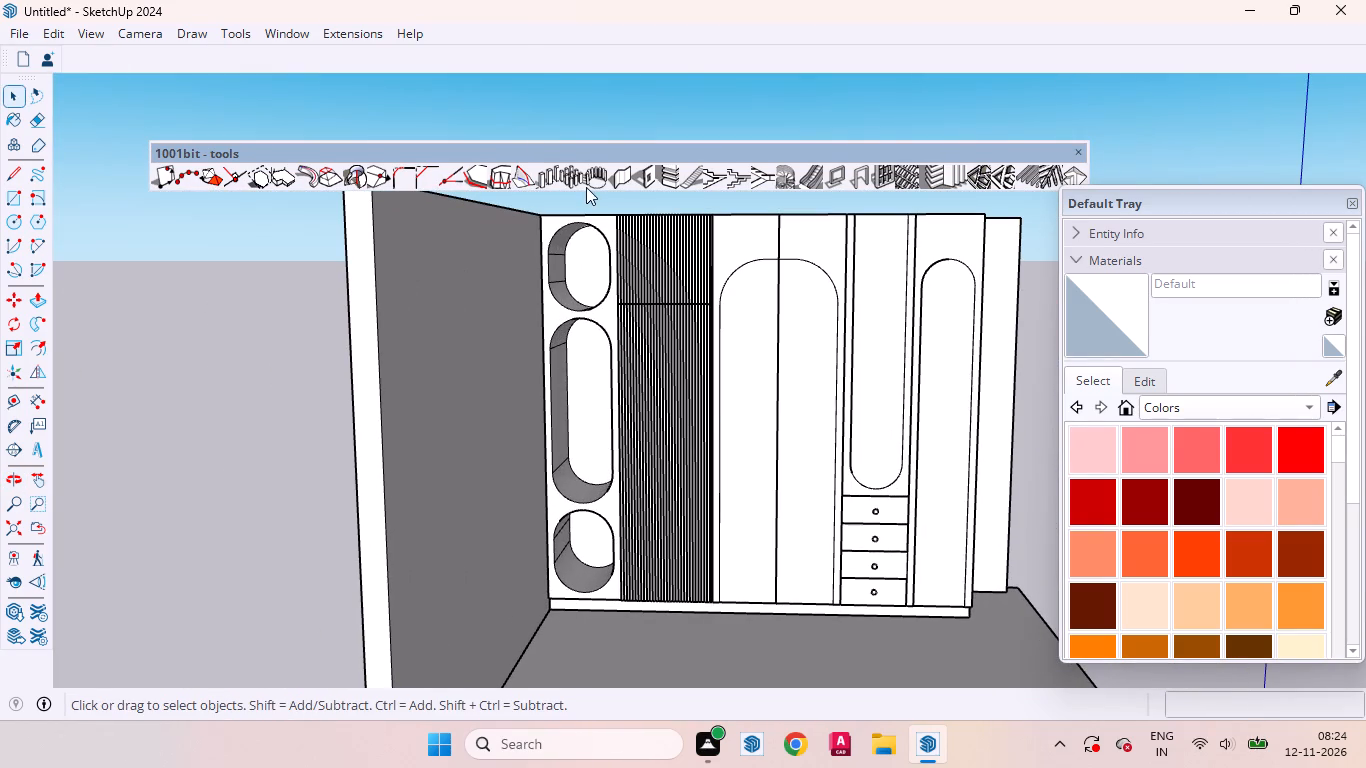
Show the Lightbeans plugin and open its textures library in a maximized window.
right_click(534, 35)
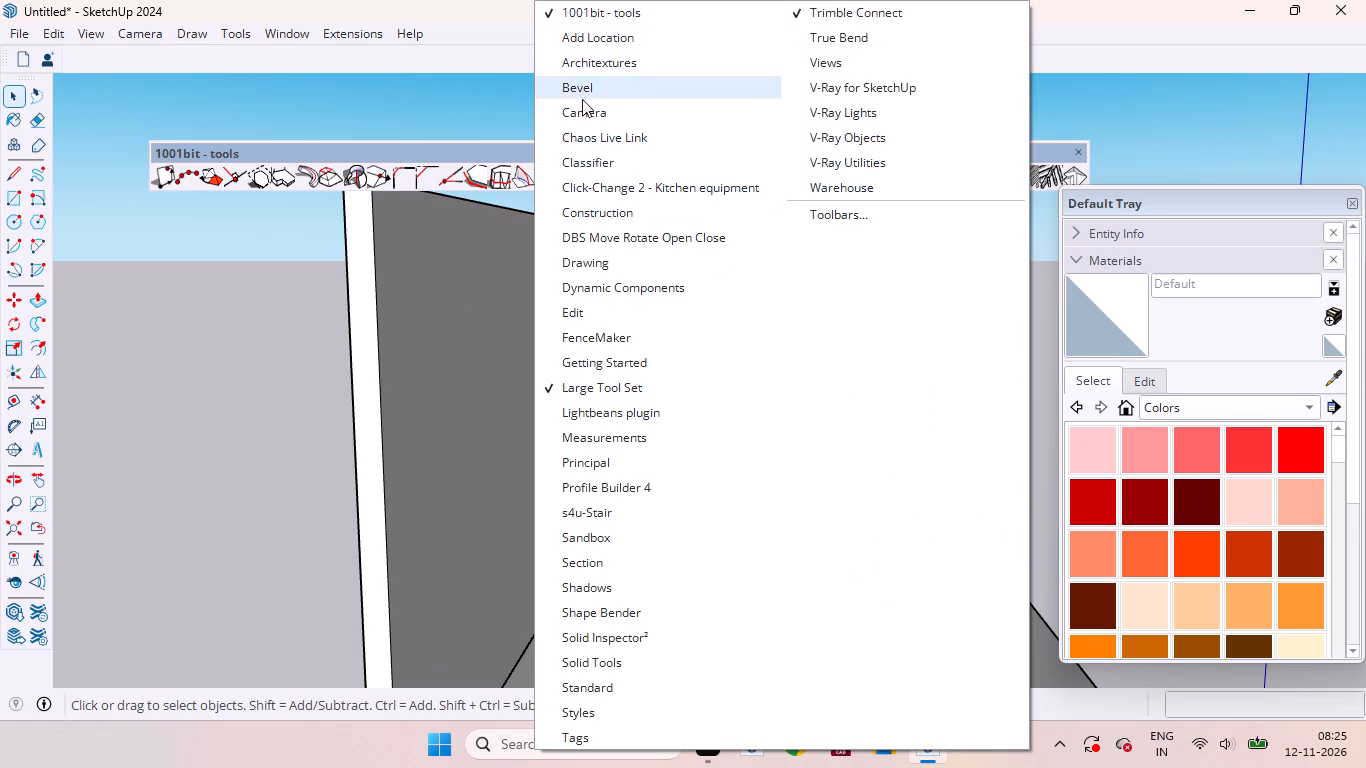
click(609, 416)
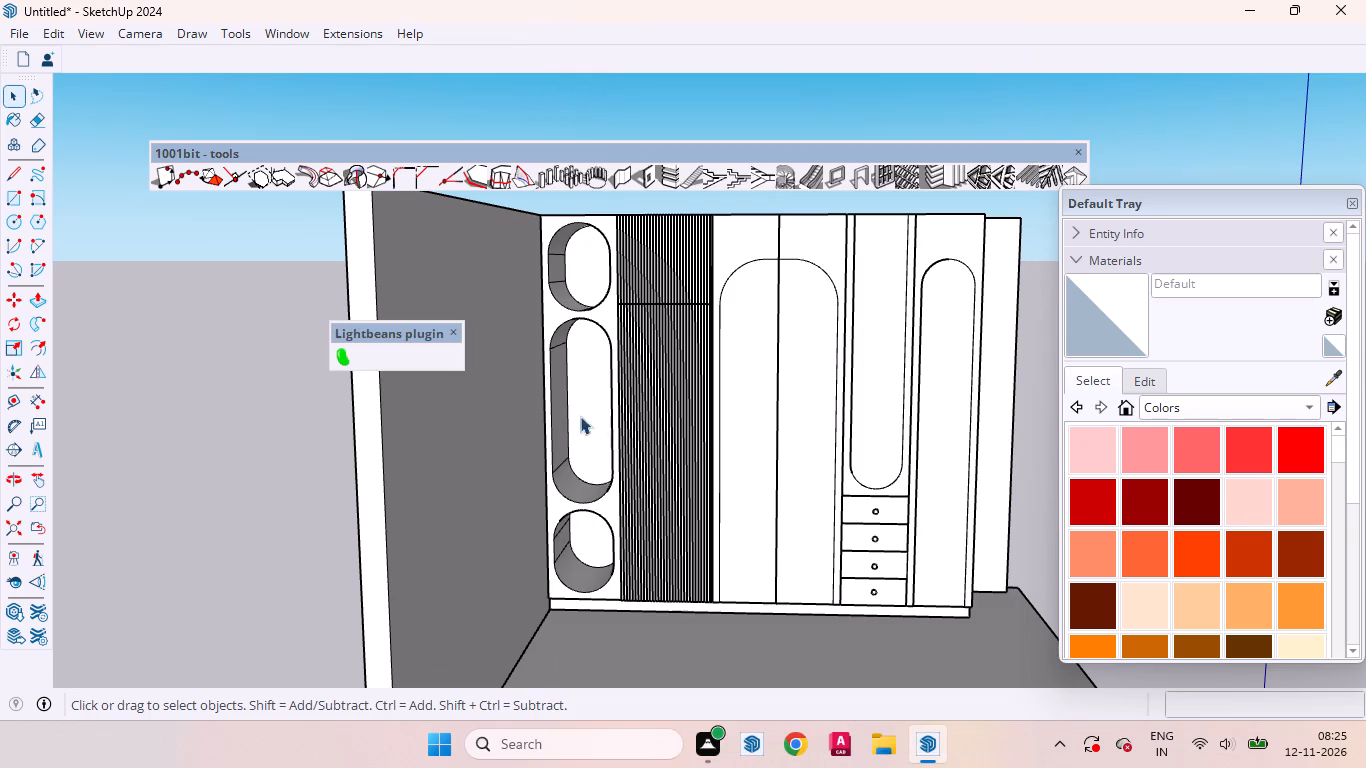
click(349, 354)
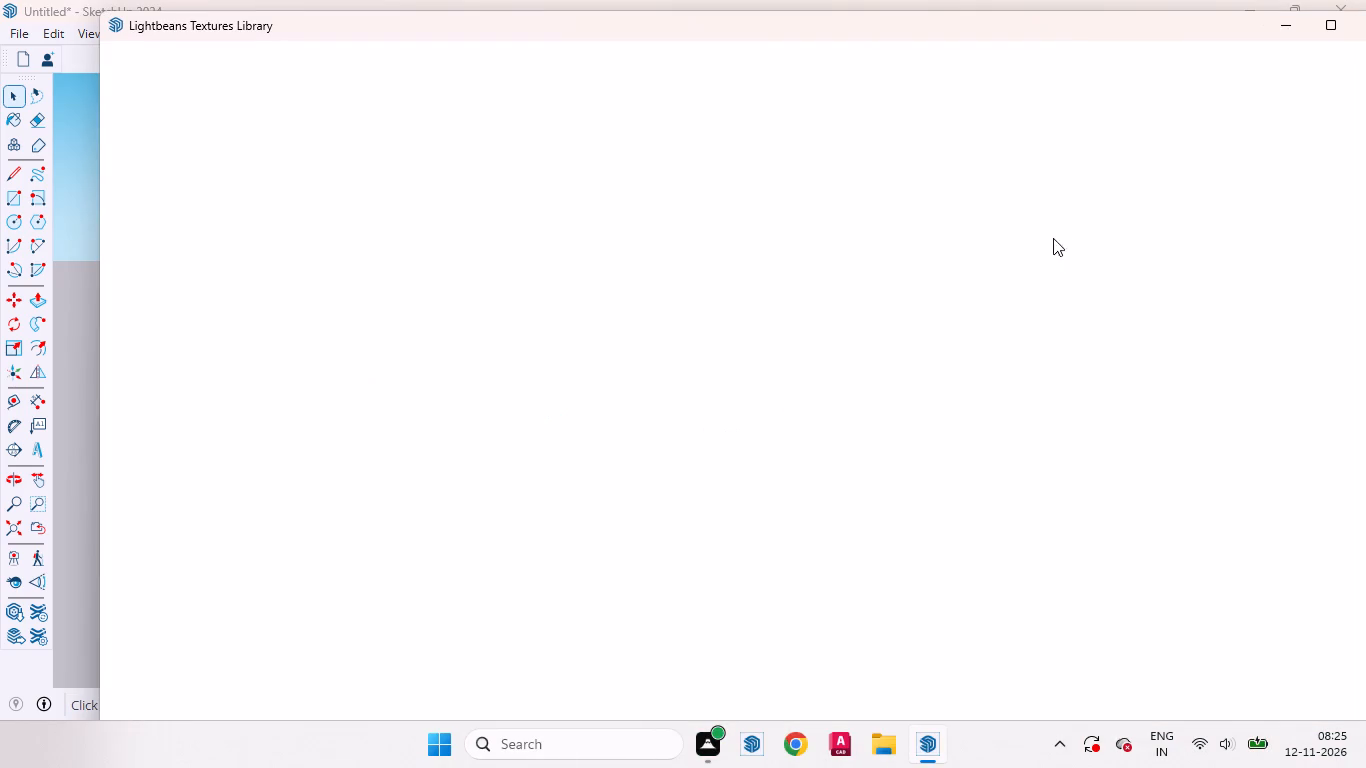
click(1325, 21)
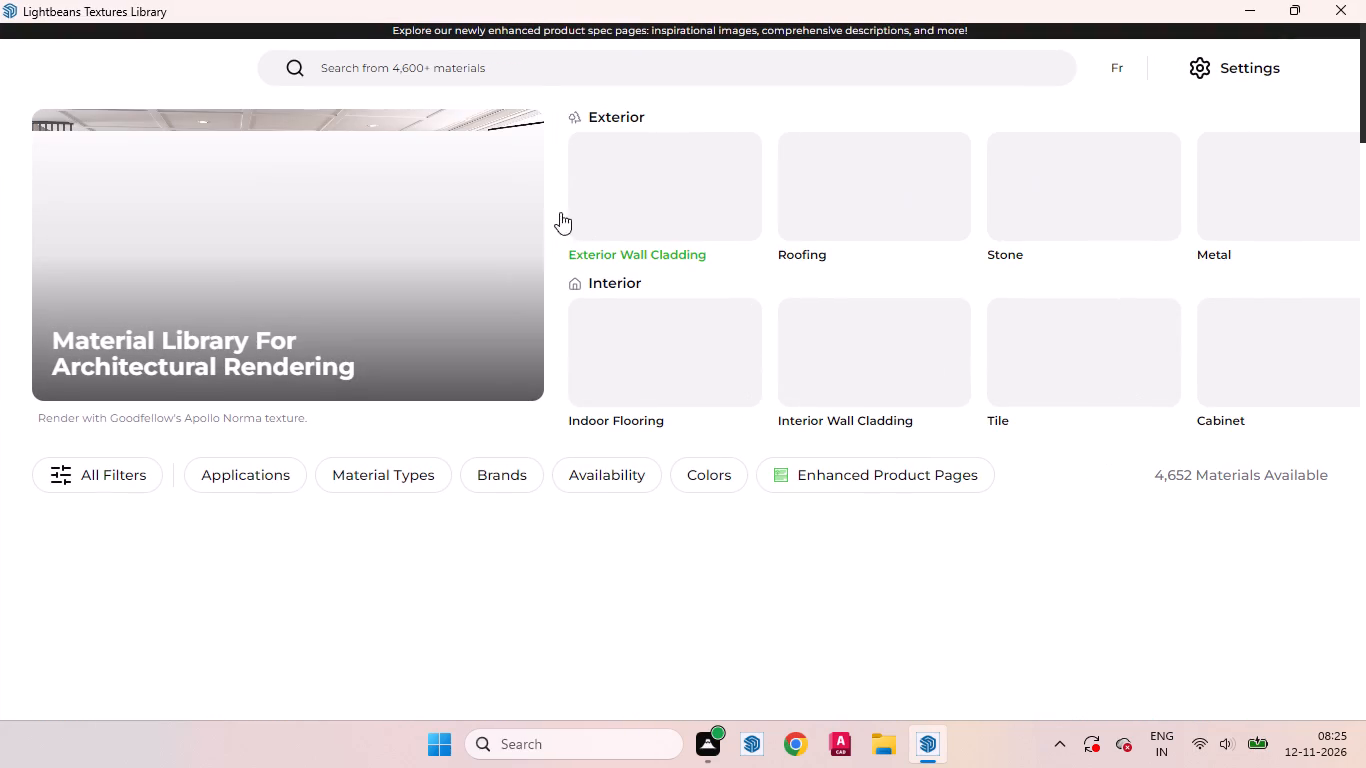
Search the Lightbeans material library for "laminates".
click(498, 69)
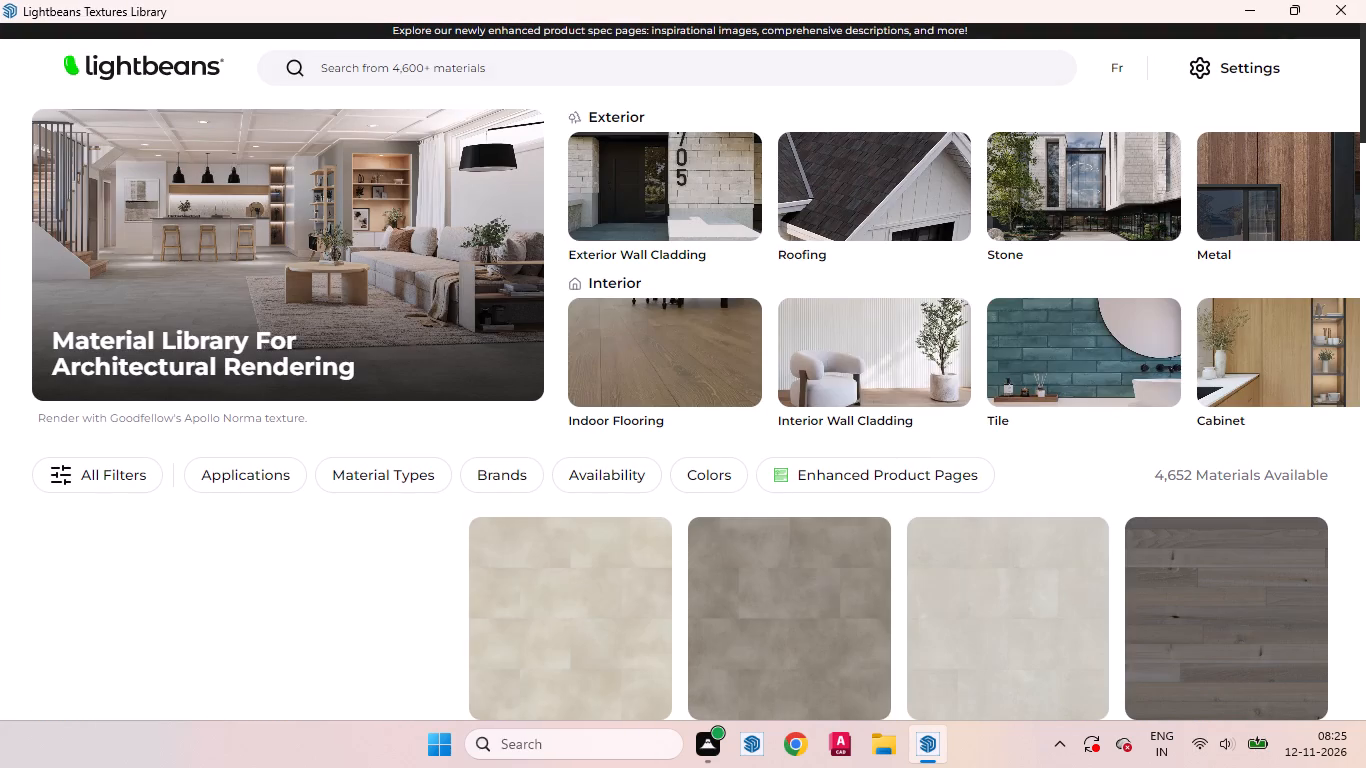
text(lamim)
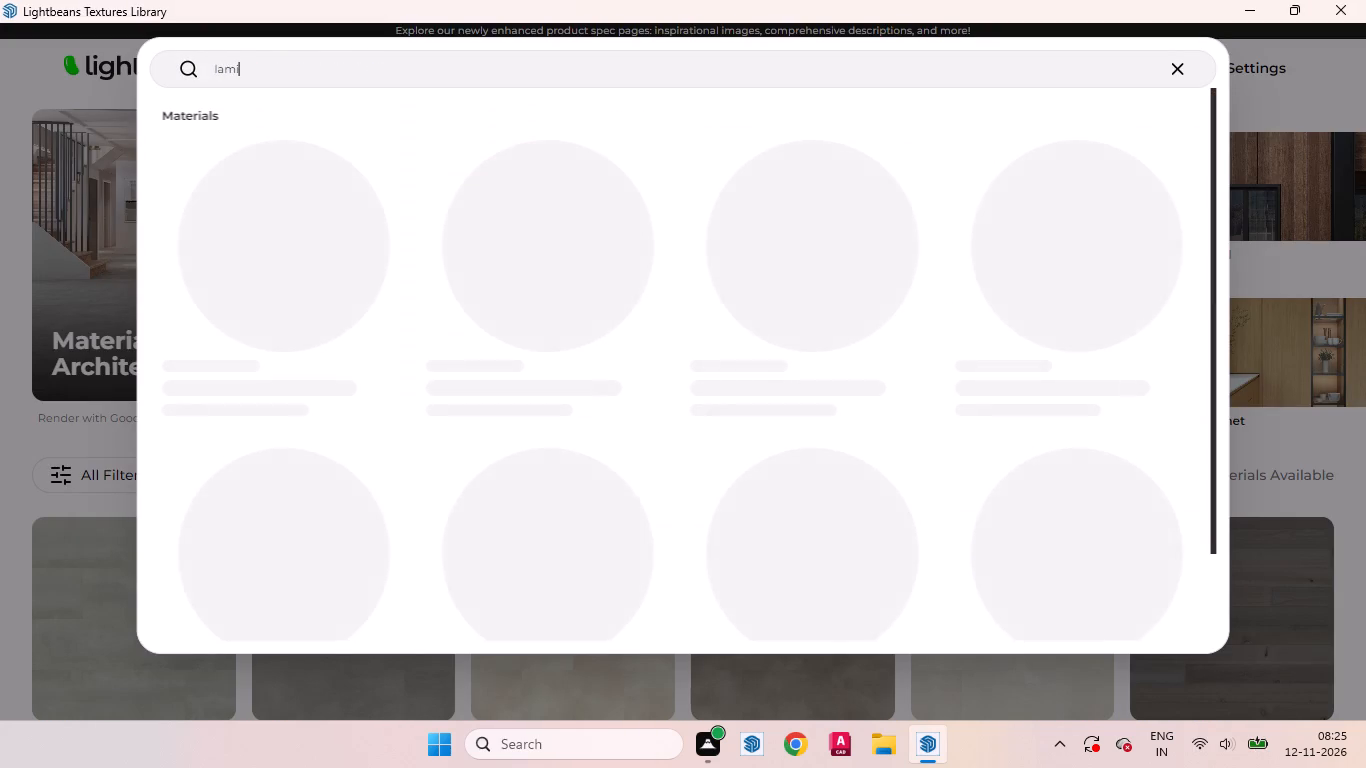
key(BackSpace)
key(BackSpace)
key(BackSpace)
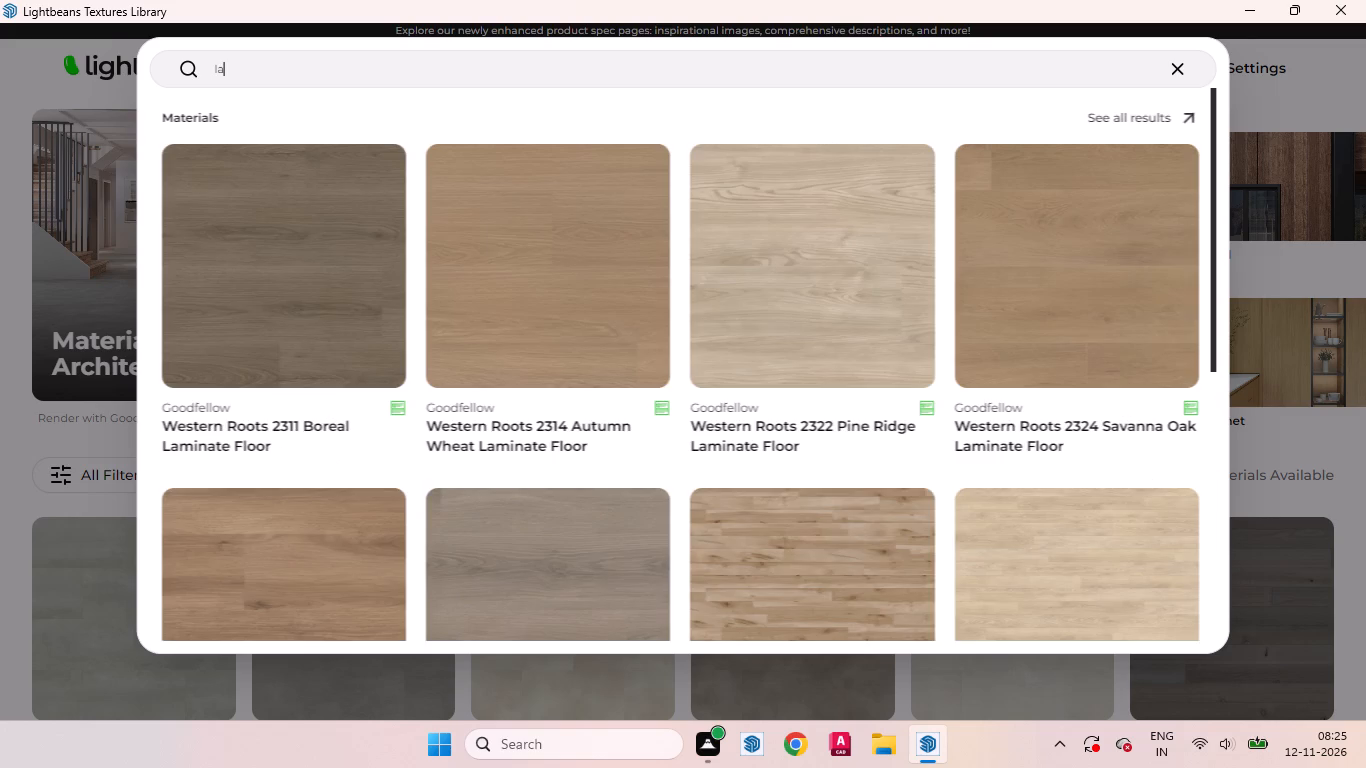
text(min)
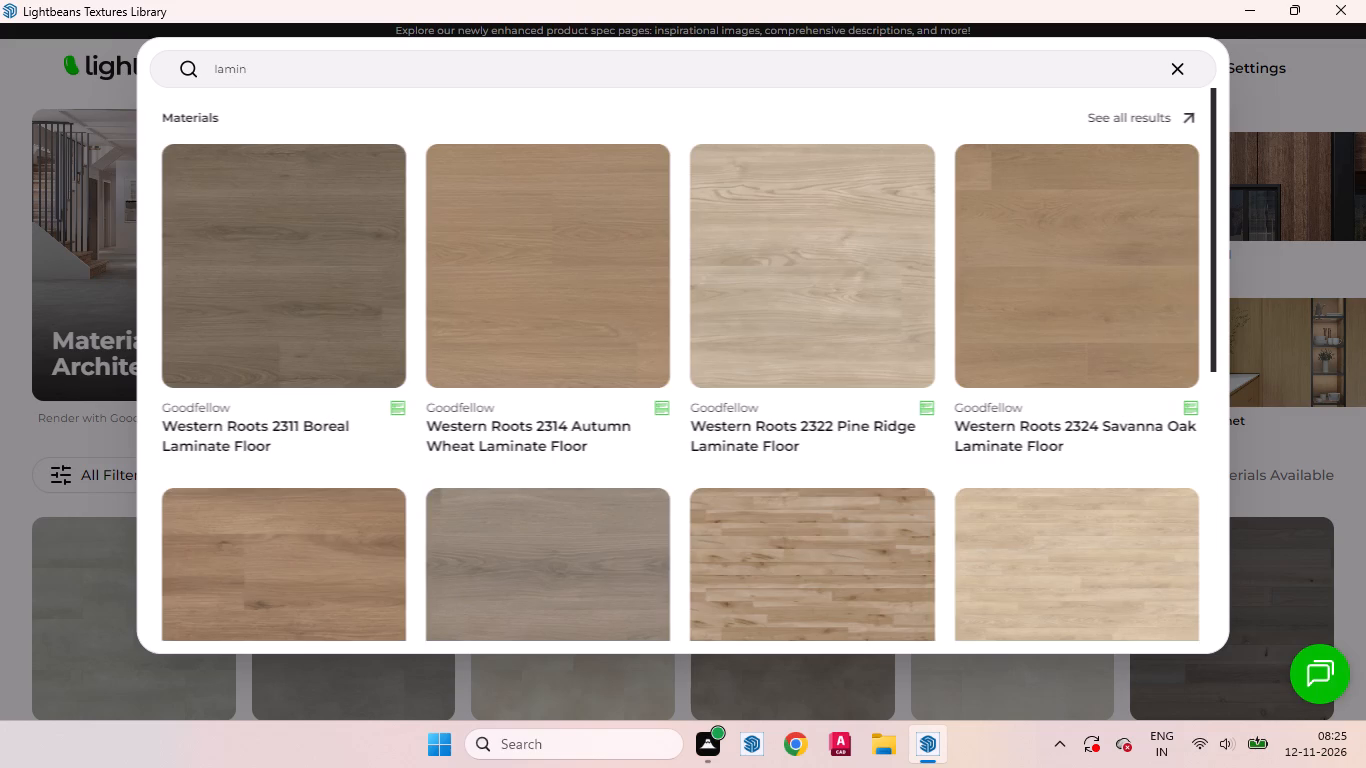
text(ates)
key(Return)
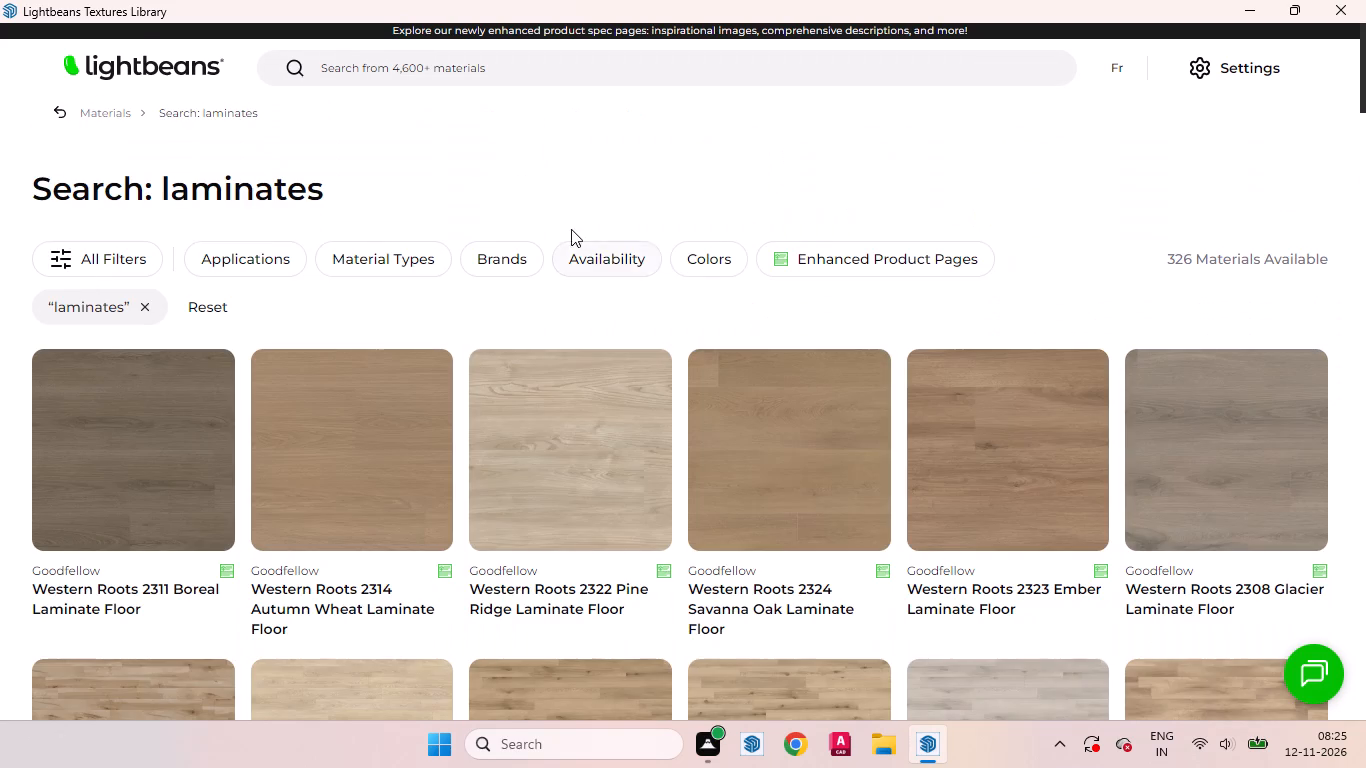
Browse the laminate results for woodgrain and solid-colour finishes suitable for the wardrobe.
scroll(758, 276, down, 9)
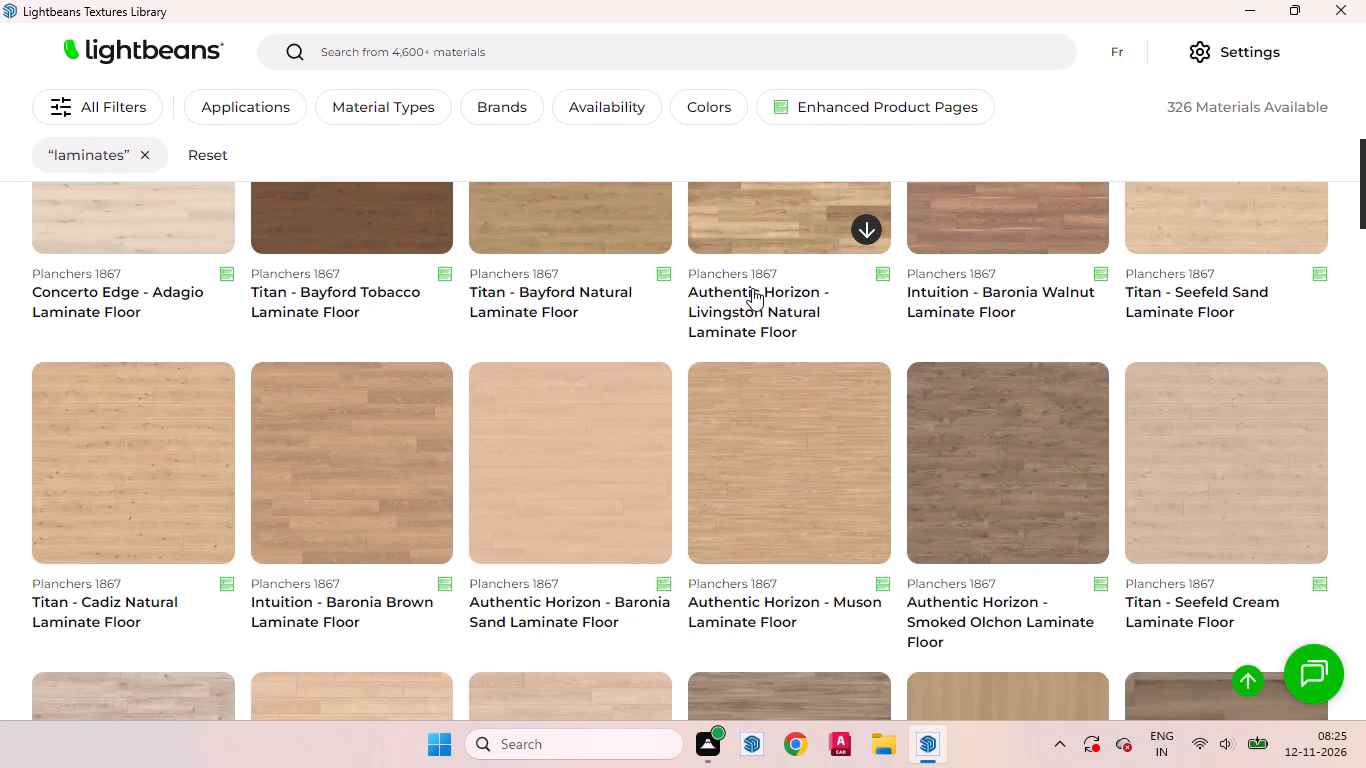
scroll(753, 284, down, 13)
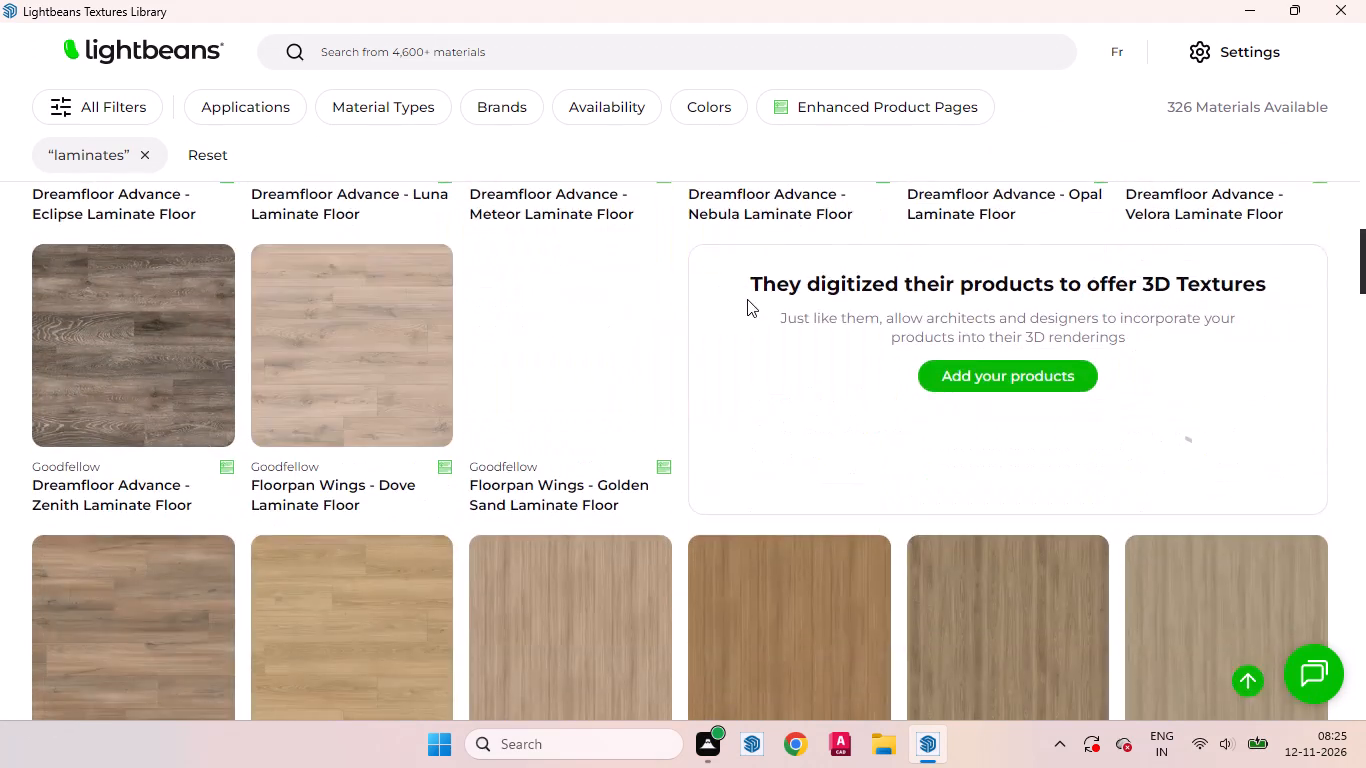
scroll(747, 299, down, 5)
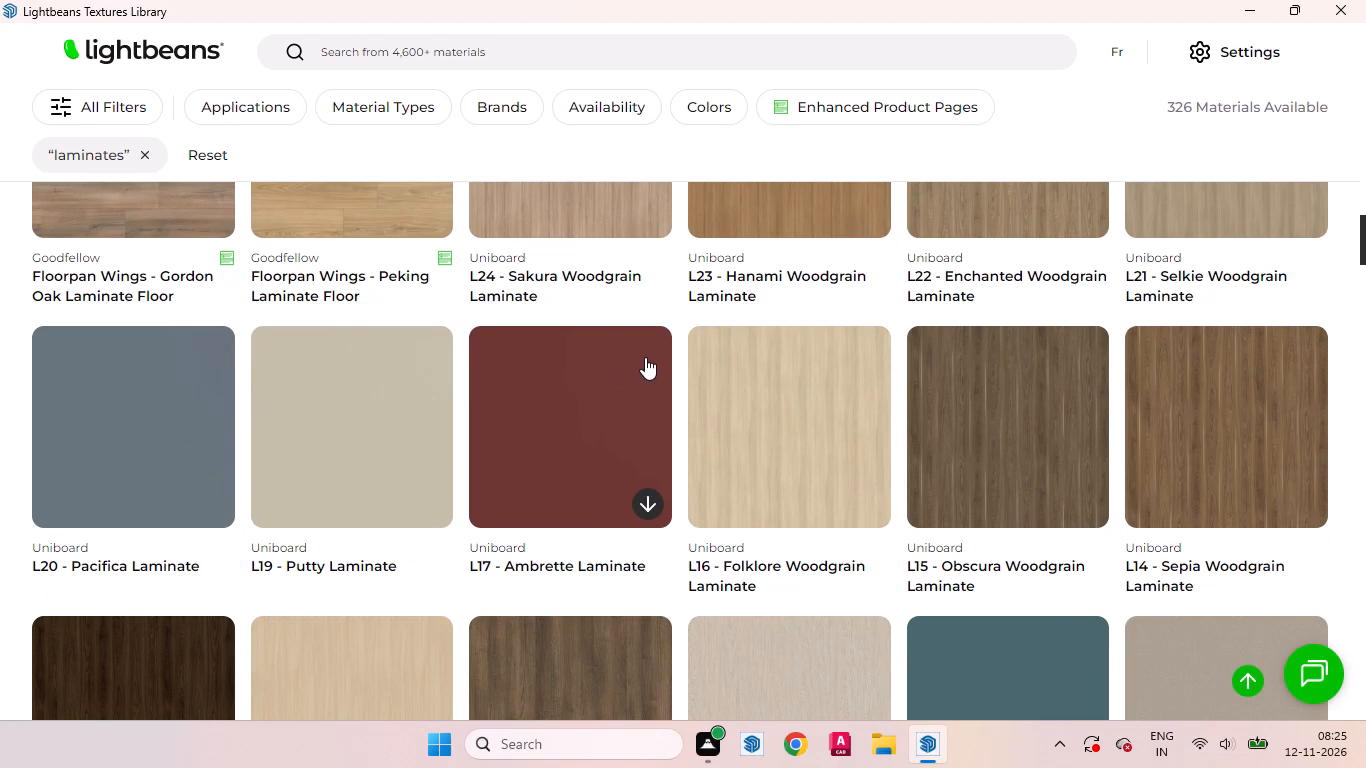
scroll(384, 467, down, 3)
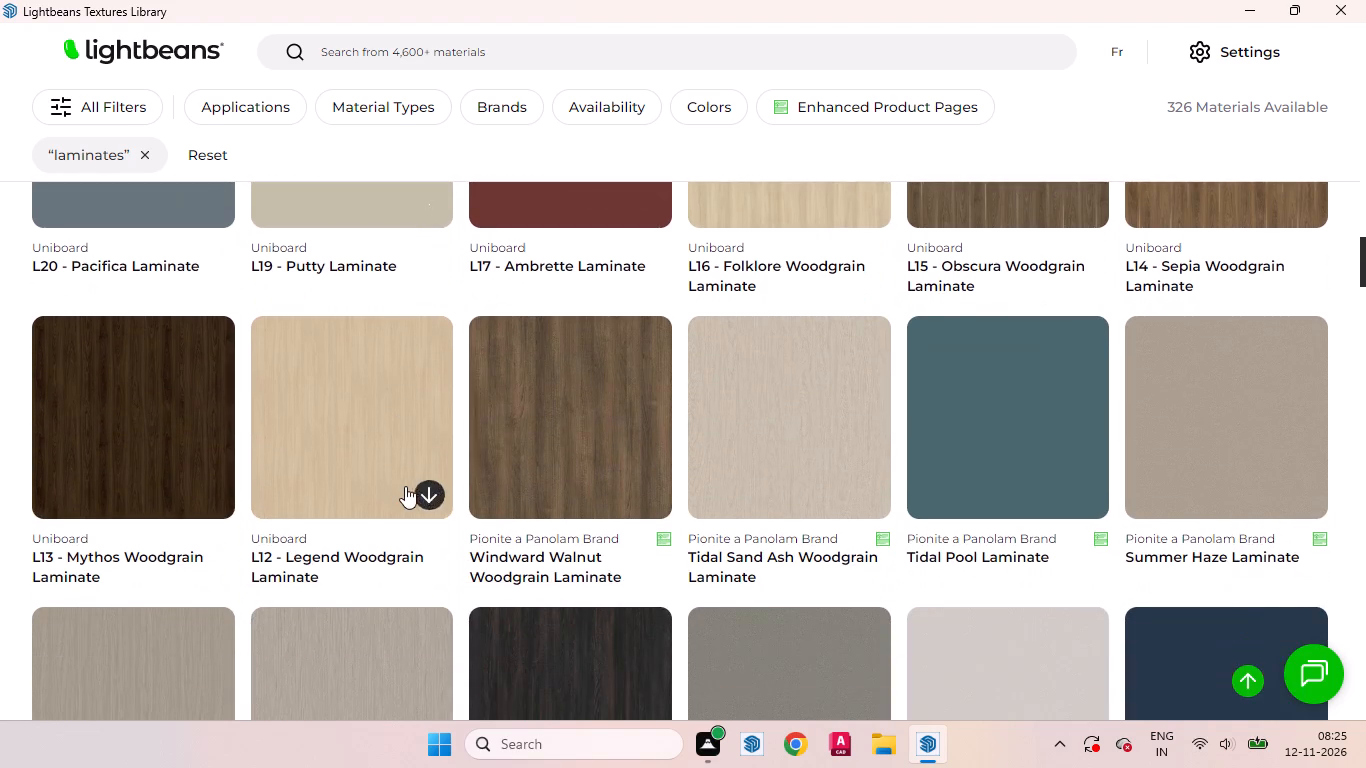
scroll(419, 486, down, 12)
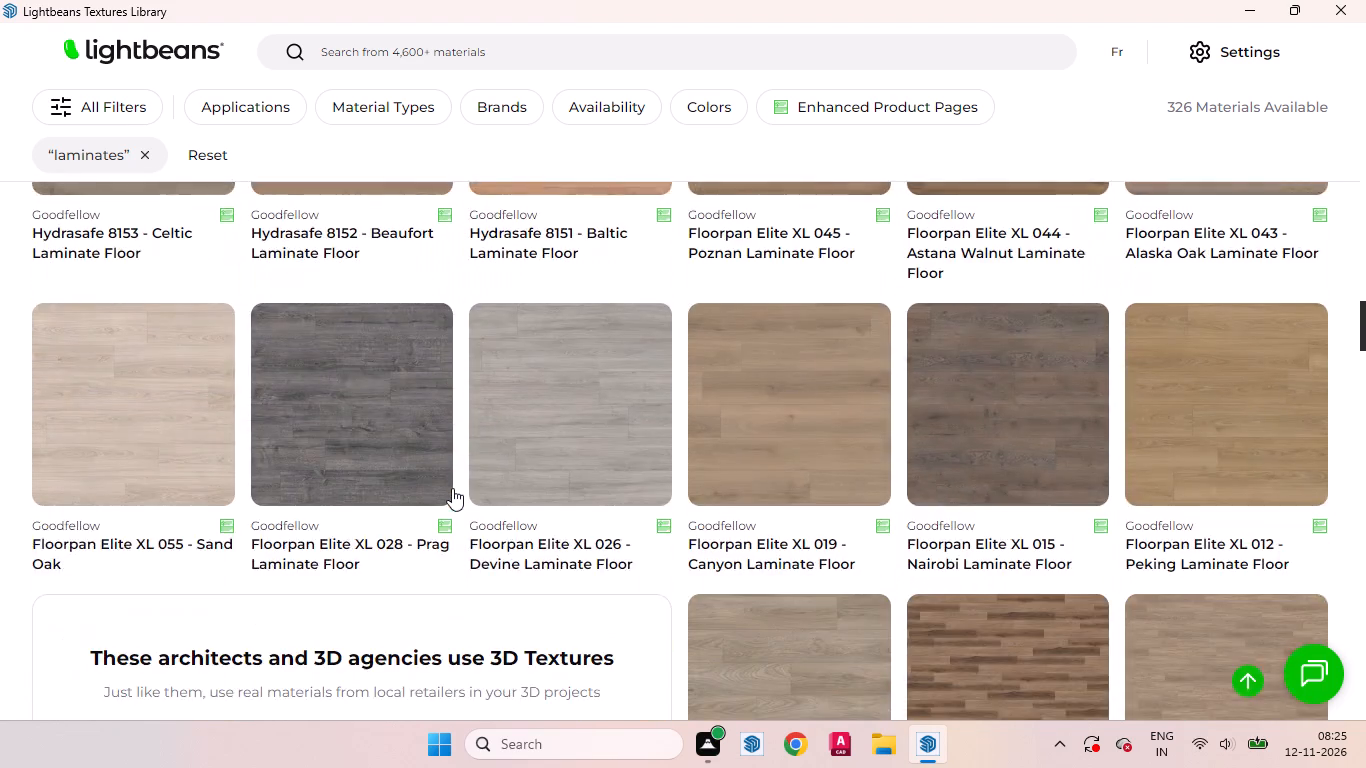
scroll(453, 488, down, 5)
scroll(455, 487, up, 1)
scroll(455, 487, down, 8)
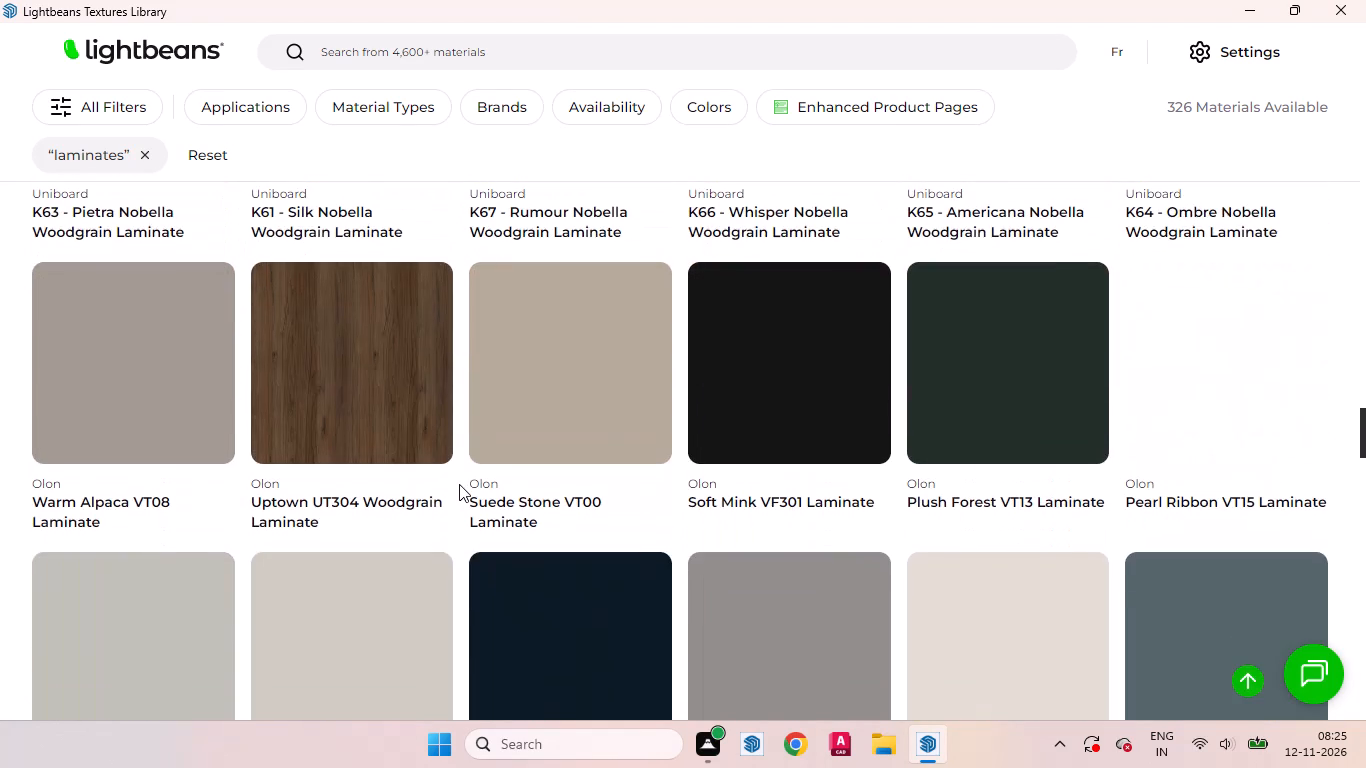
scroll(459, 484, down, 2)
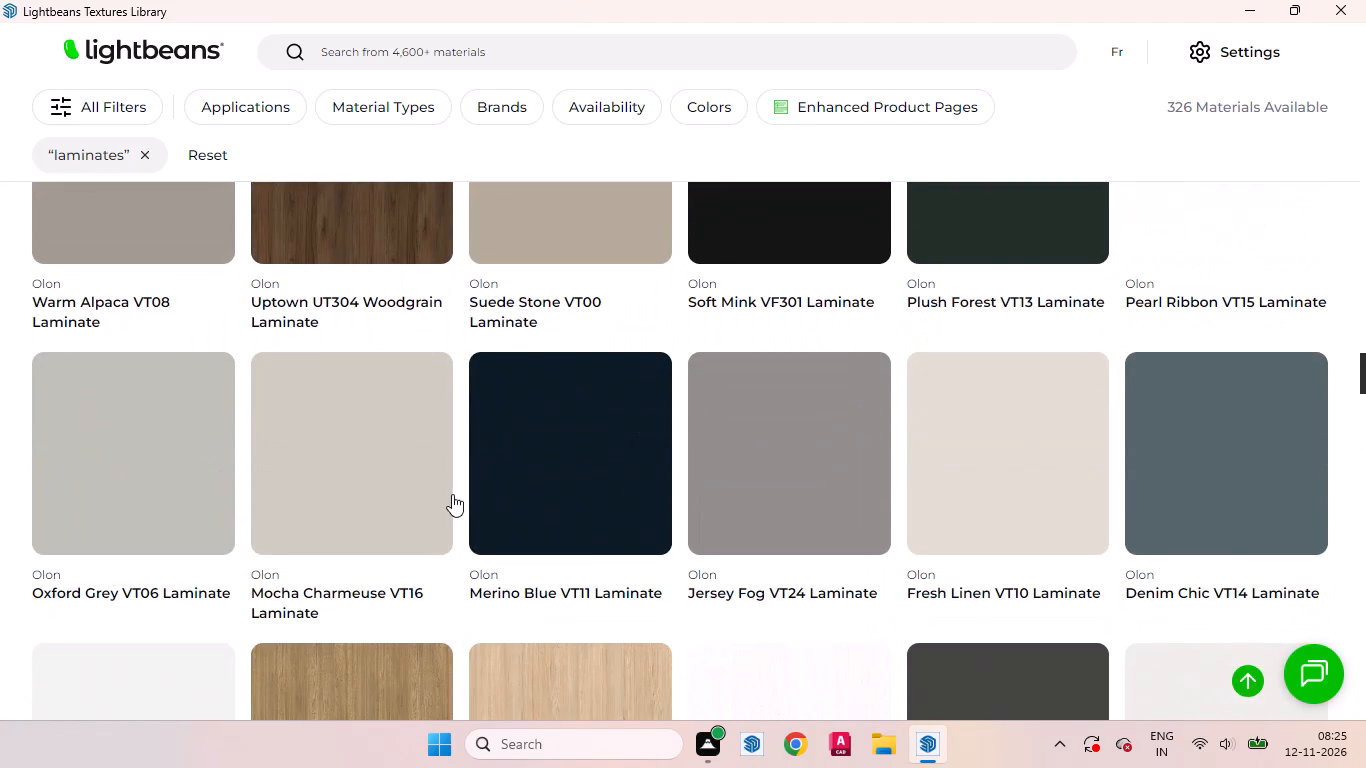
scroll(450, 513, down, 12)
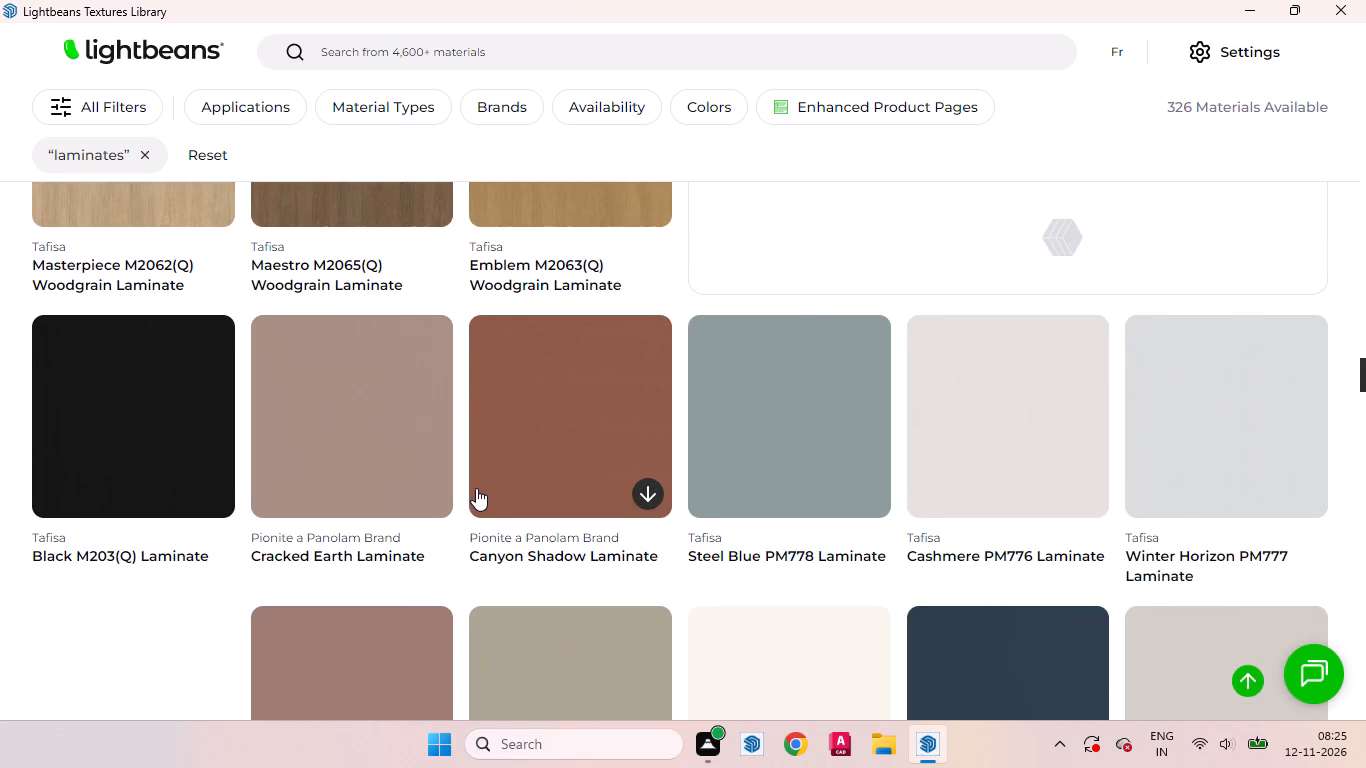
scroll(501, 474, down, 3)
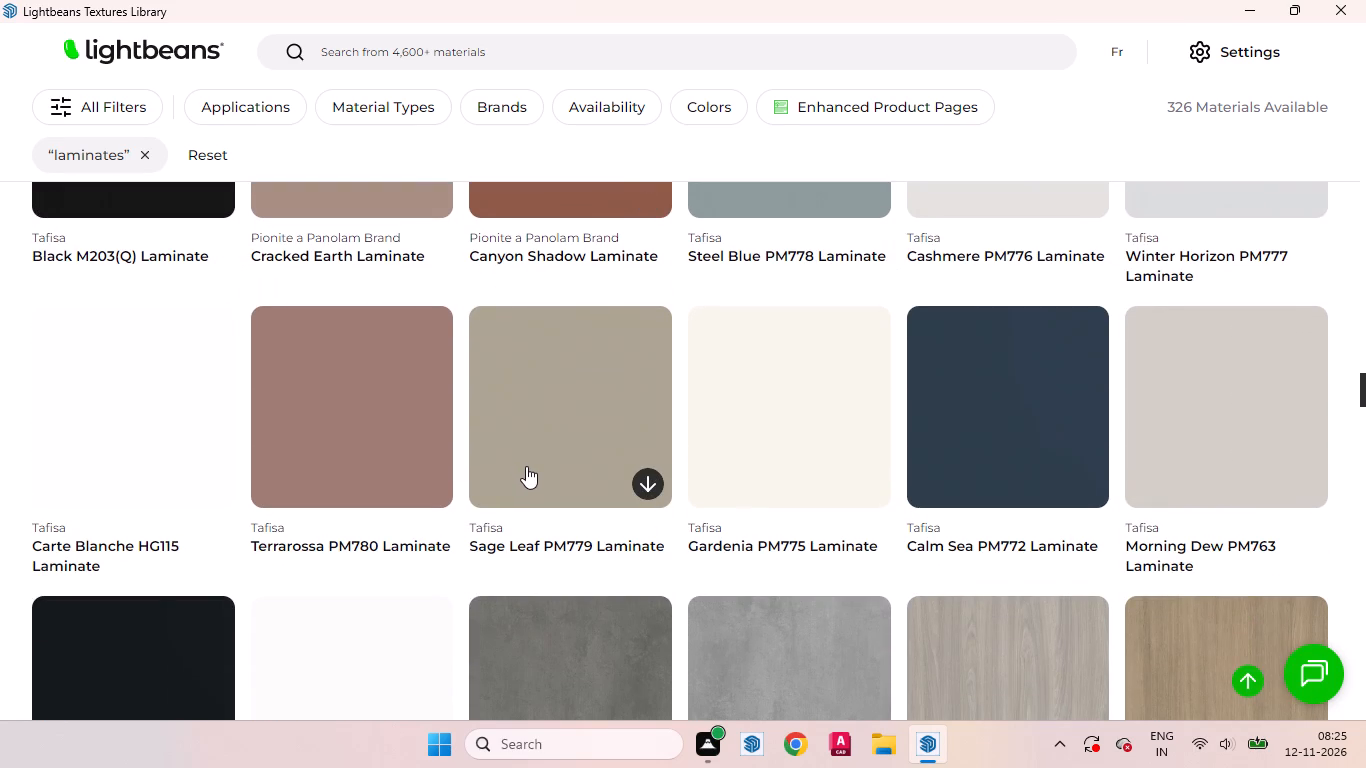
scroll(535, 467, down, 1)
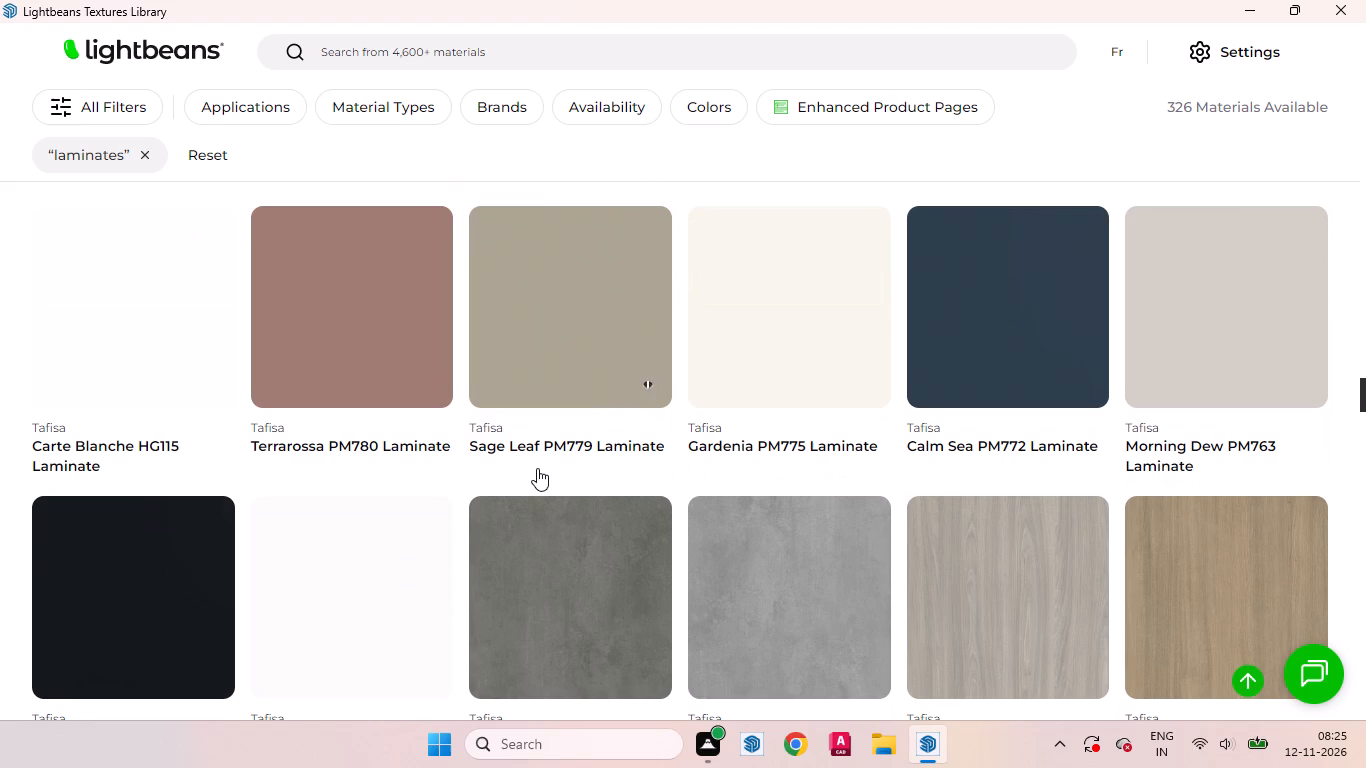
scroll(539, 468, down, 5)
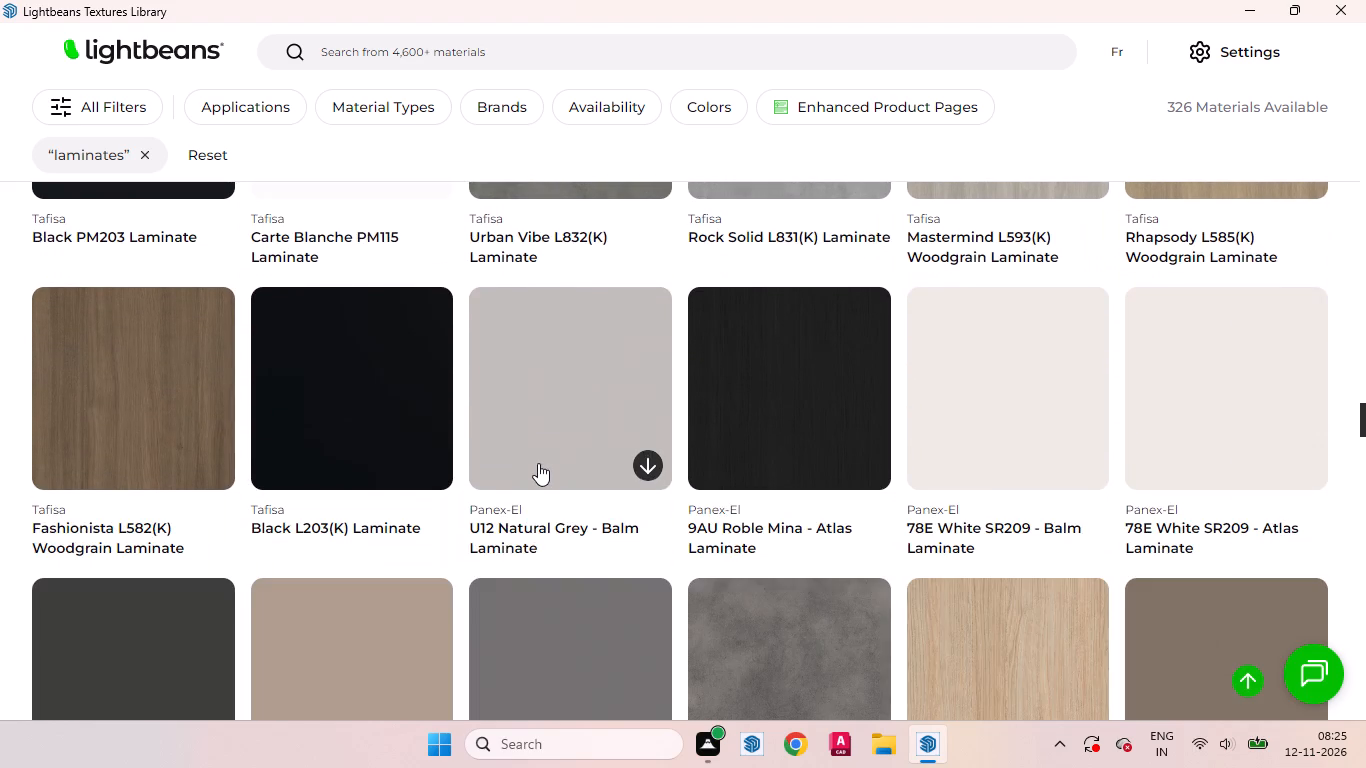
Download the Tafisa Terrarossa PM780 Laminate material.
scroll(534, 481, up, 7)
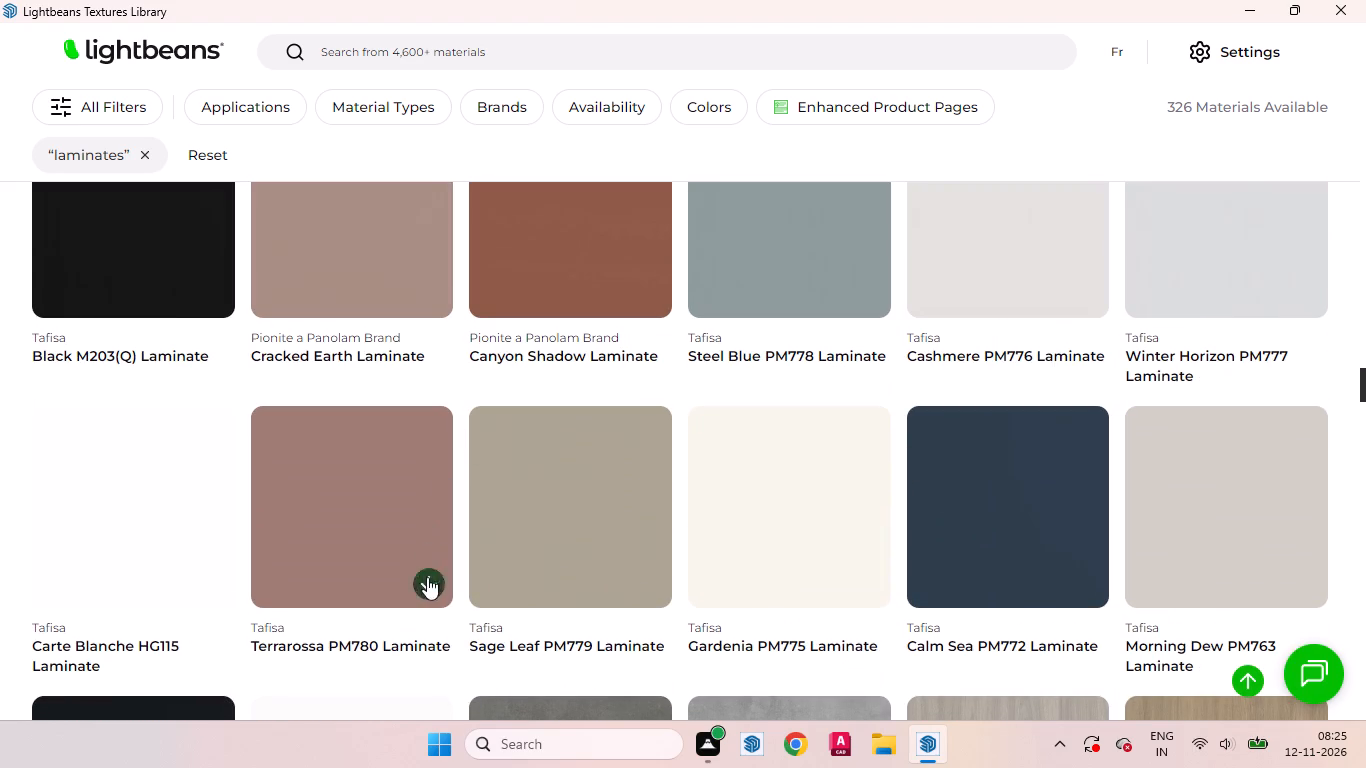
click(427, 577)
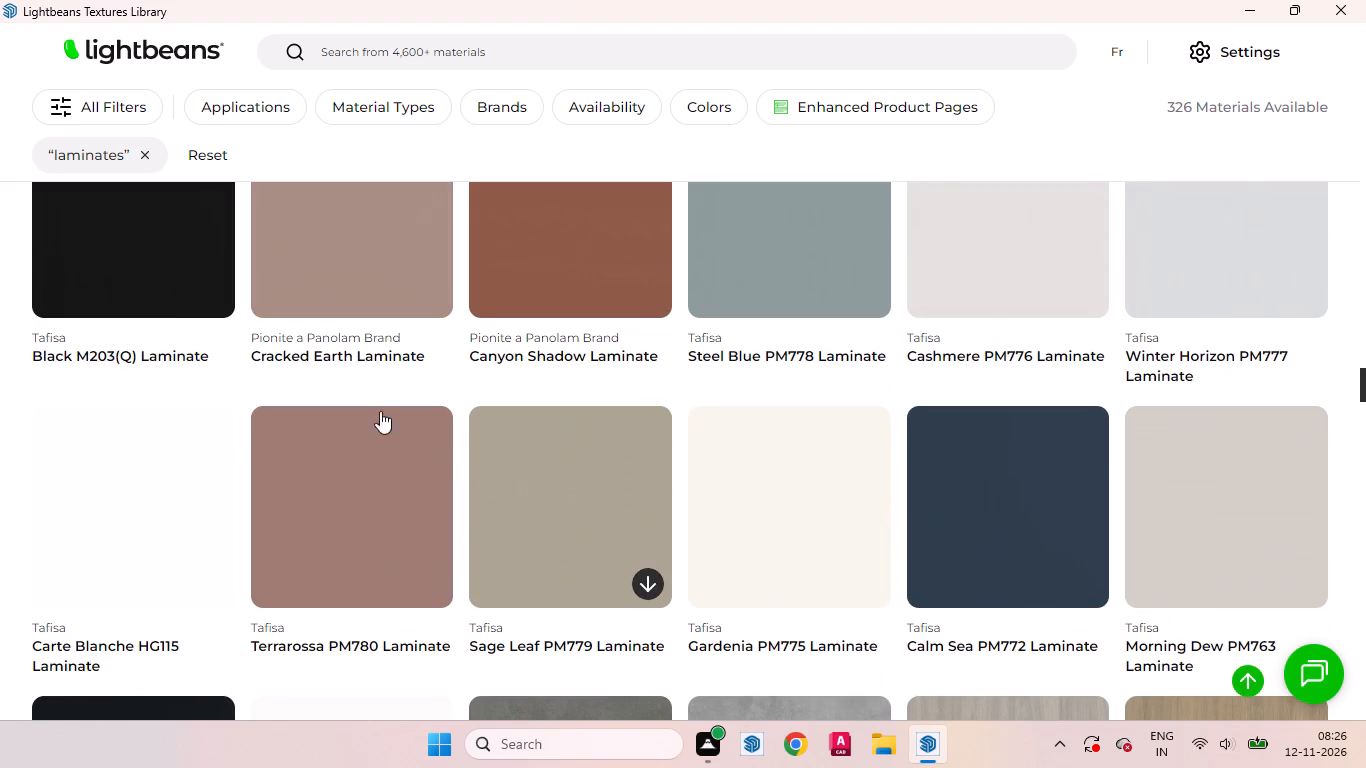
Browse further laminate results for more woodgrain and solid-colour finishes while the Terrarossa material downloads.
scroll(689, 451, down, 4)
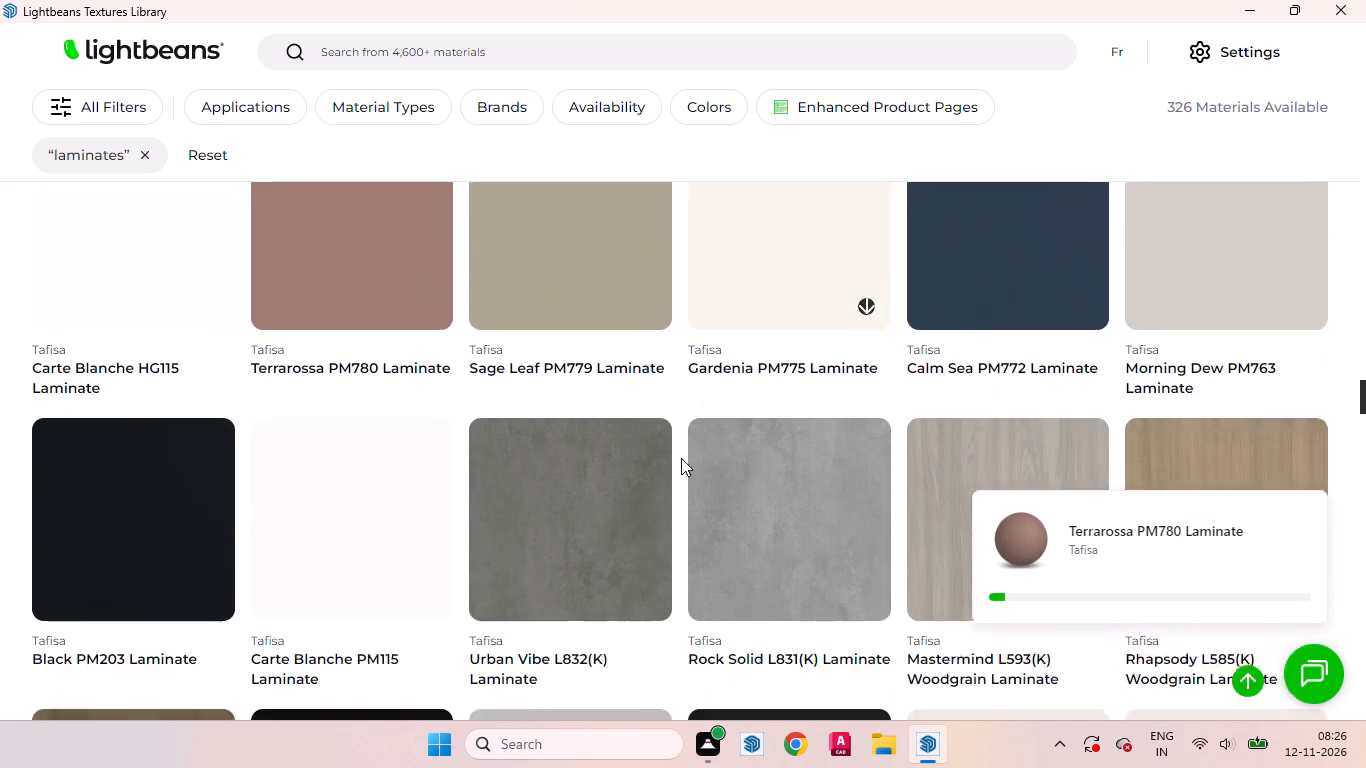
scroll(681, 458, down, 7)
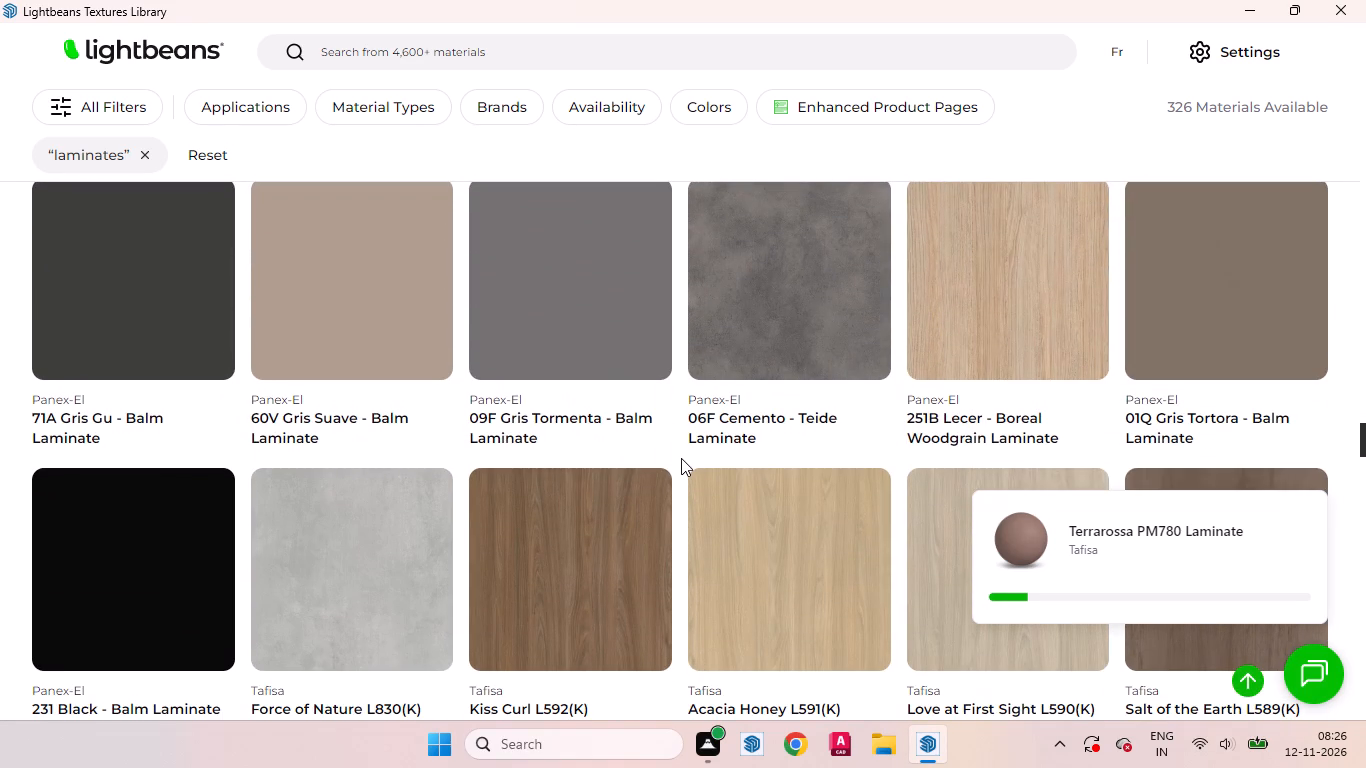
scroll(681, 458, up, 2)
scroll(757, 381, down, 5)
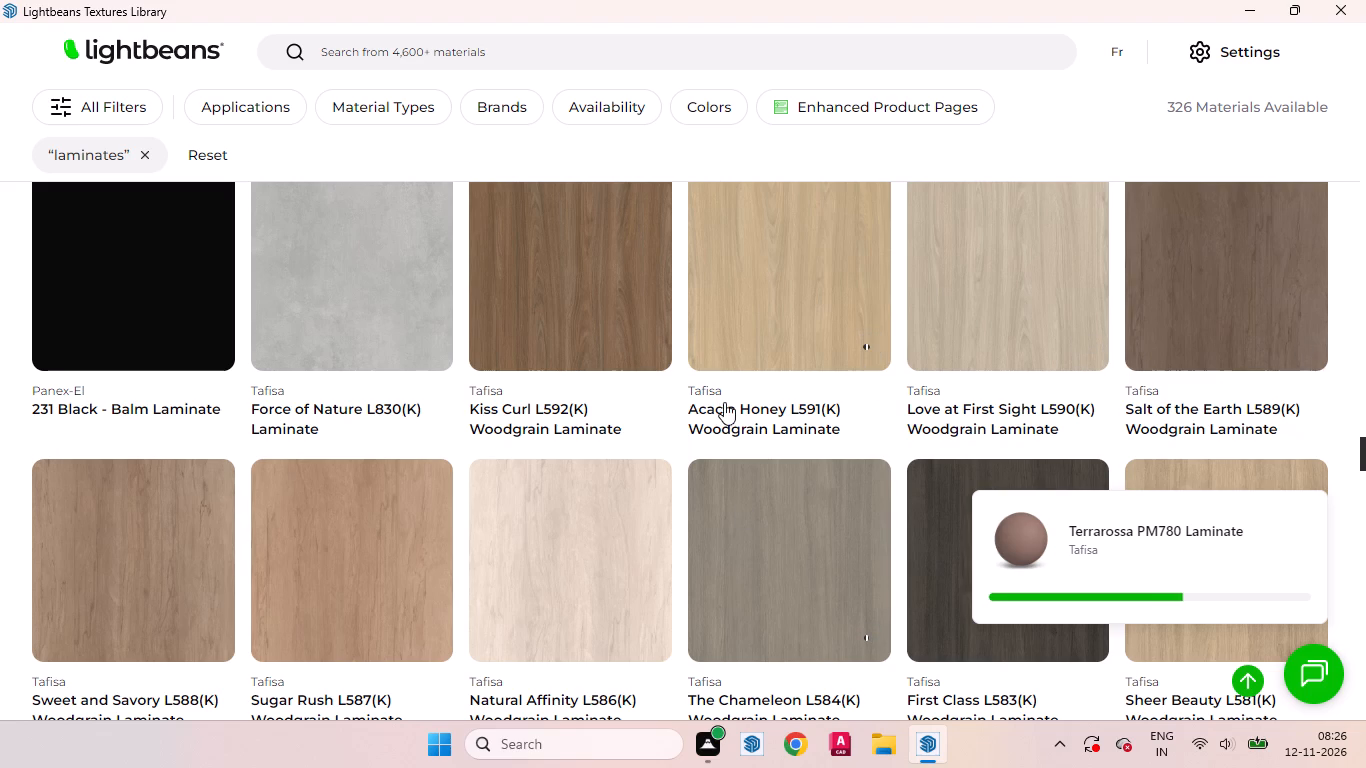
scroll(568, 355, up, 6)
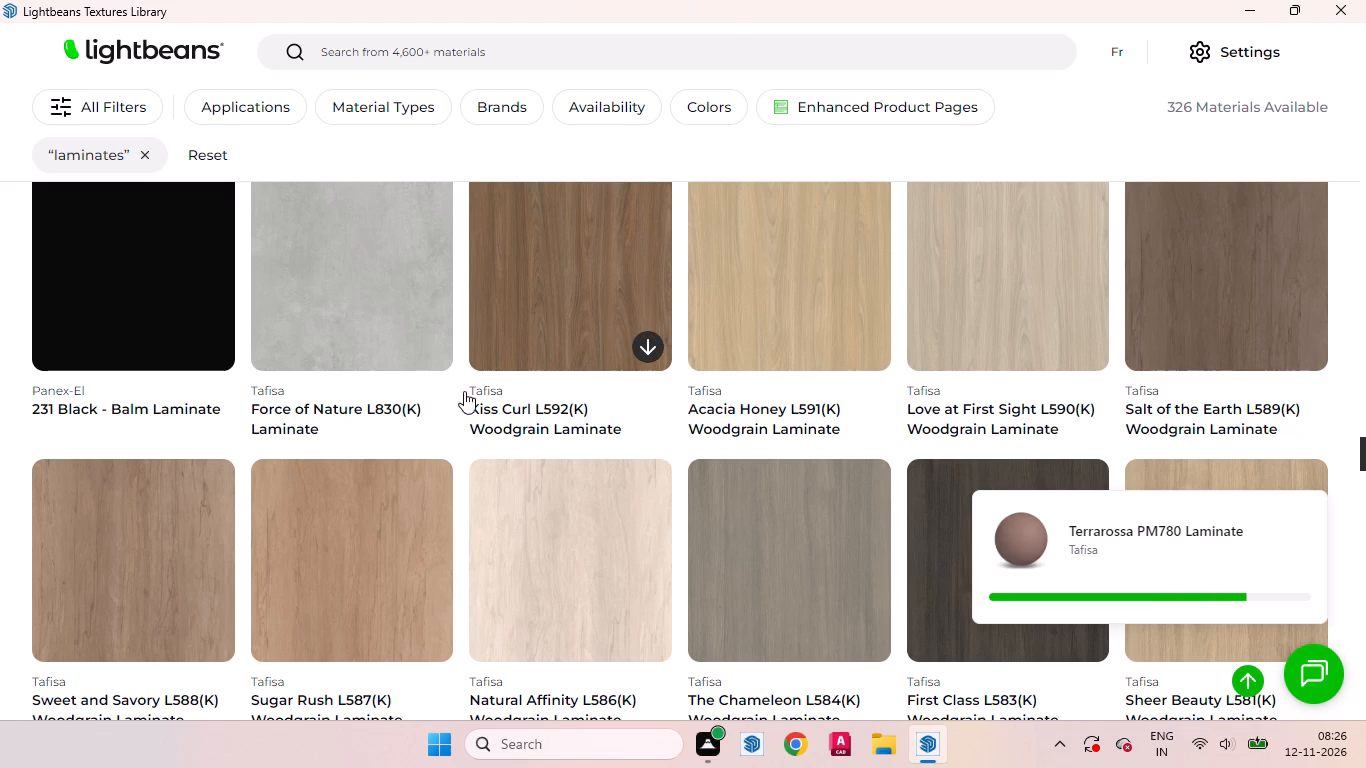
scroll(514, 320, down, 4)
scroll(532, 326, up, 3)
scroll(510, 357, down, 1)
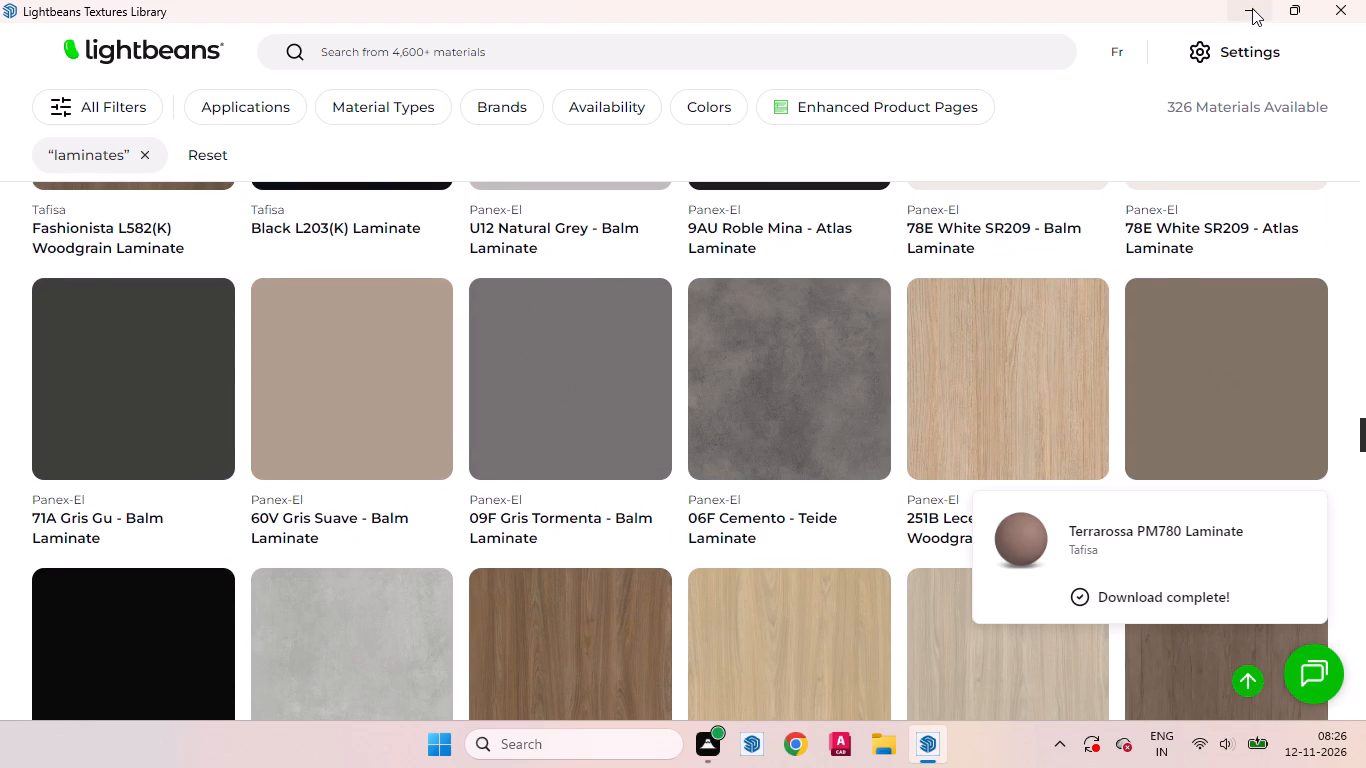
Return to the SketchUp model, open the wardrobe for editing and paint both halves of the wide arched door panel with Tafisa-Terrarossa-PM780-4K.
click(1252, 6)
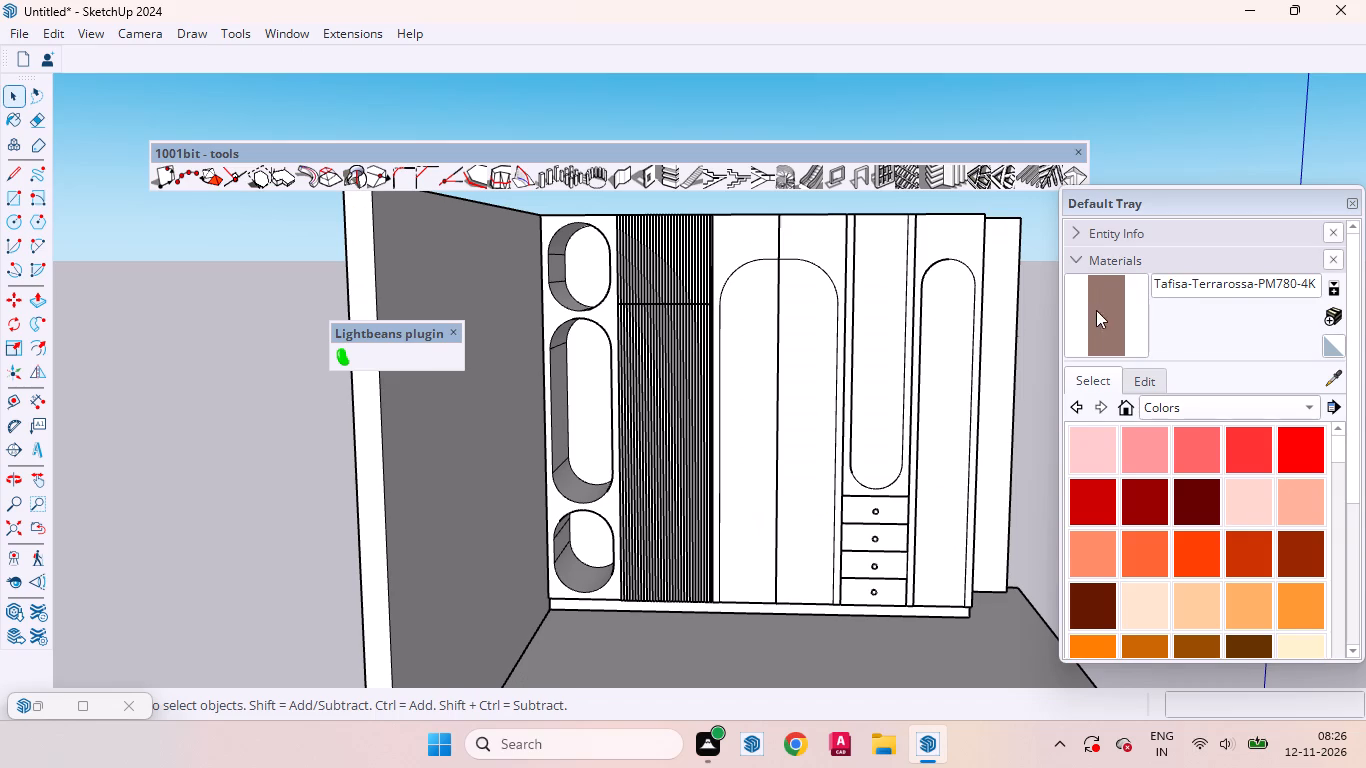
key(space)
click(749, 362)
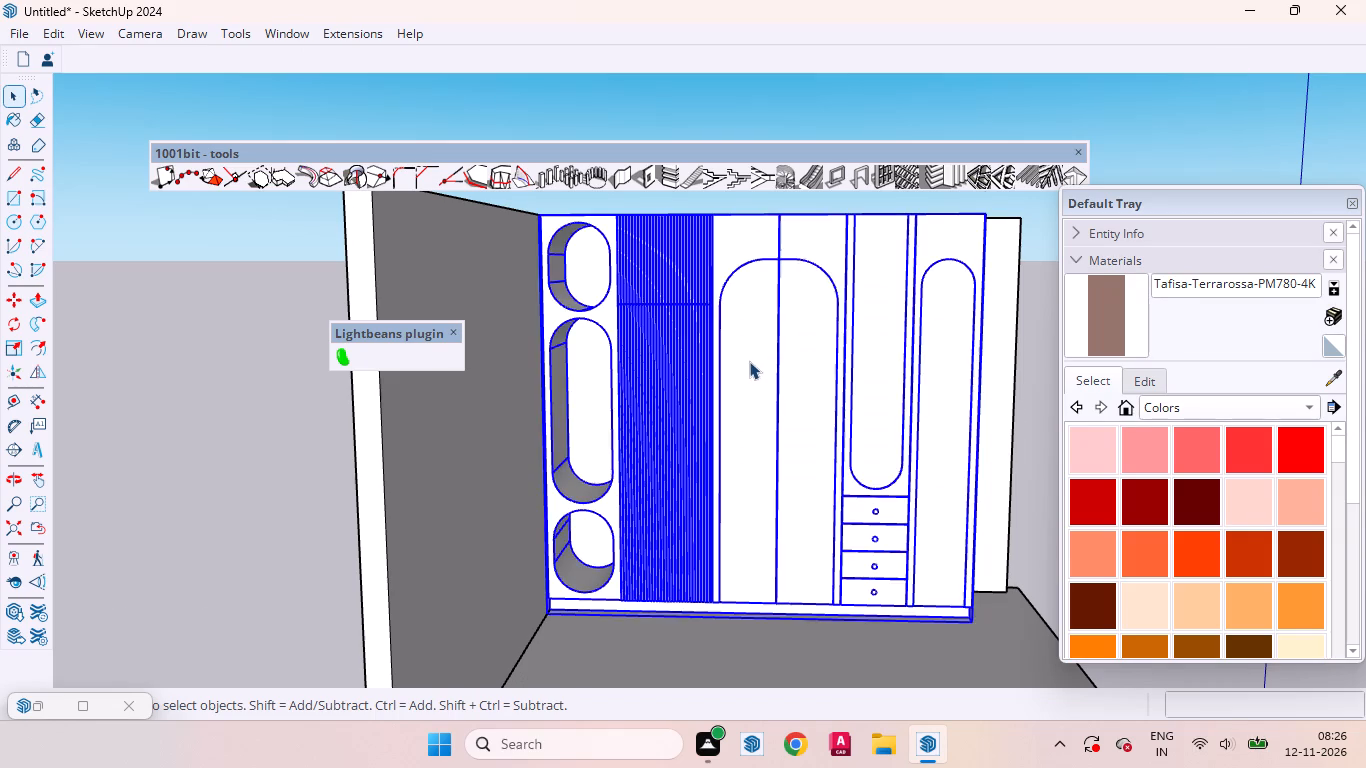
double_click(749, 361)
click(749, 355)
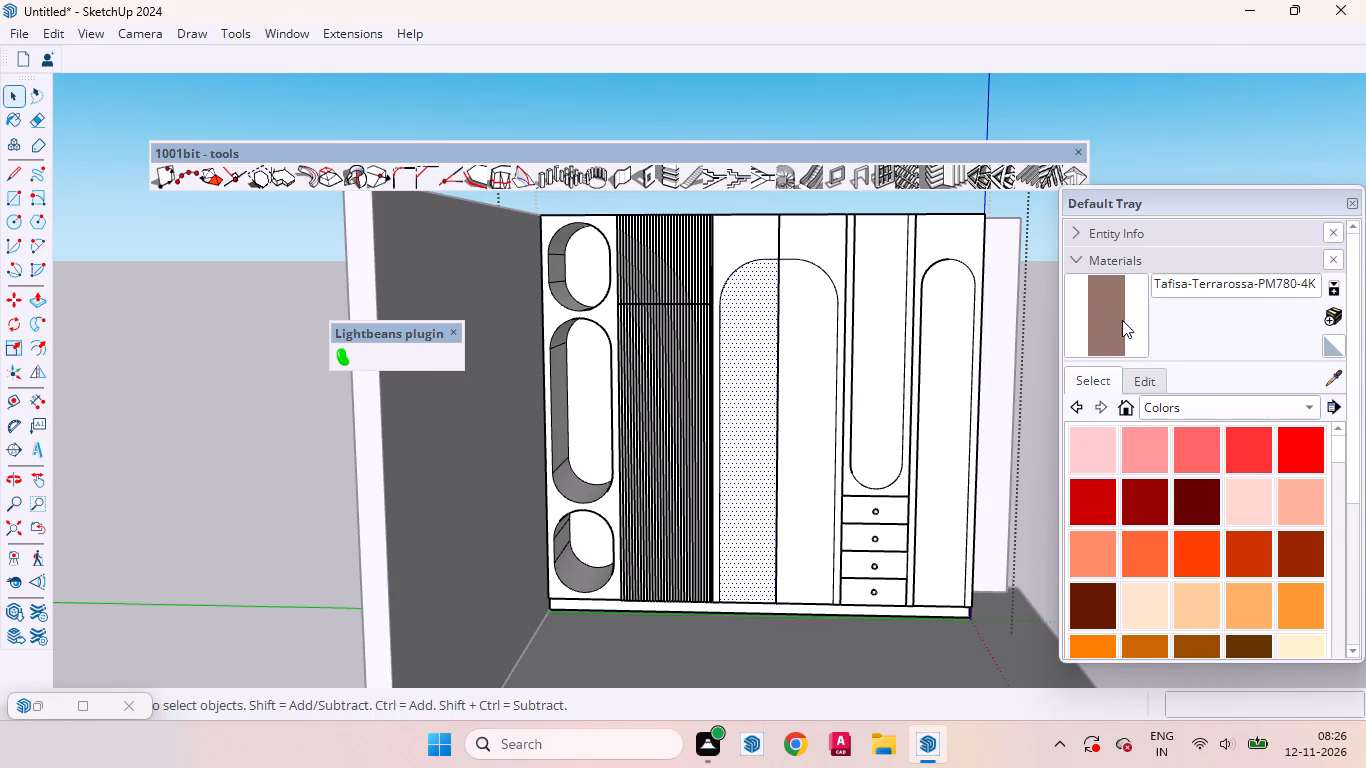
click(1122, 320)
scroll(736, 316, up, 4)
click(748, 307)
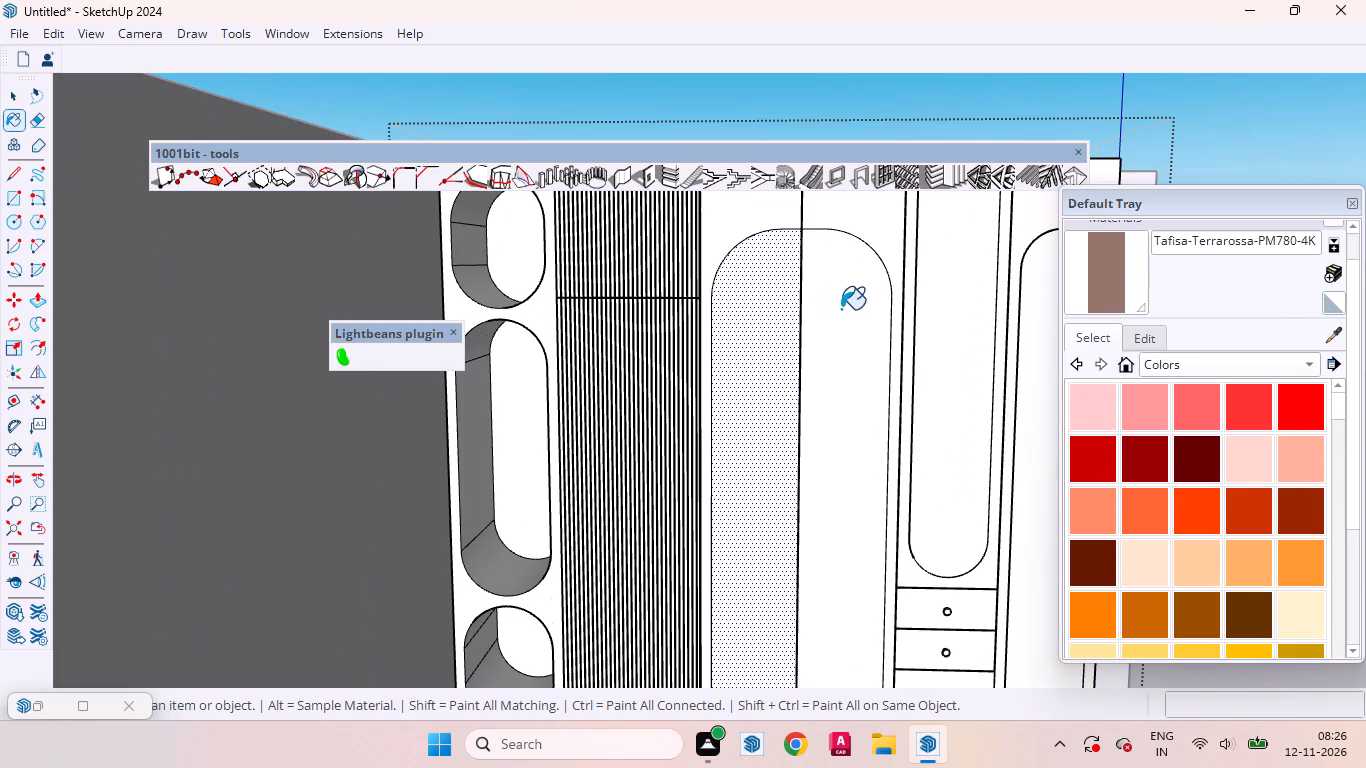
scroll(839, 308, up, 7)
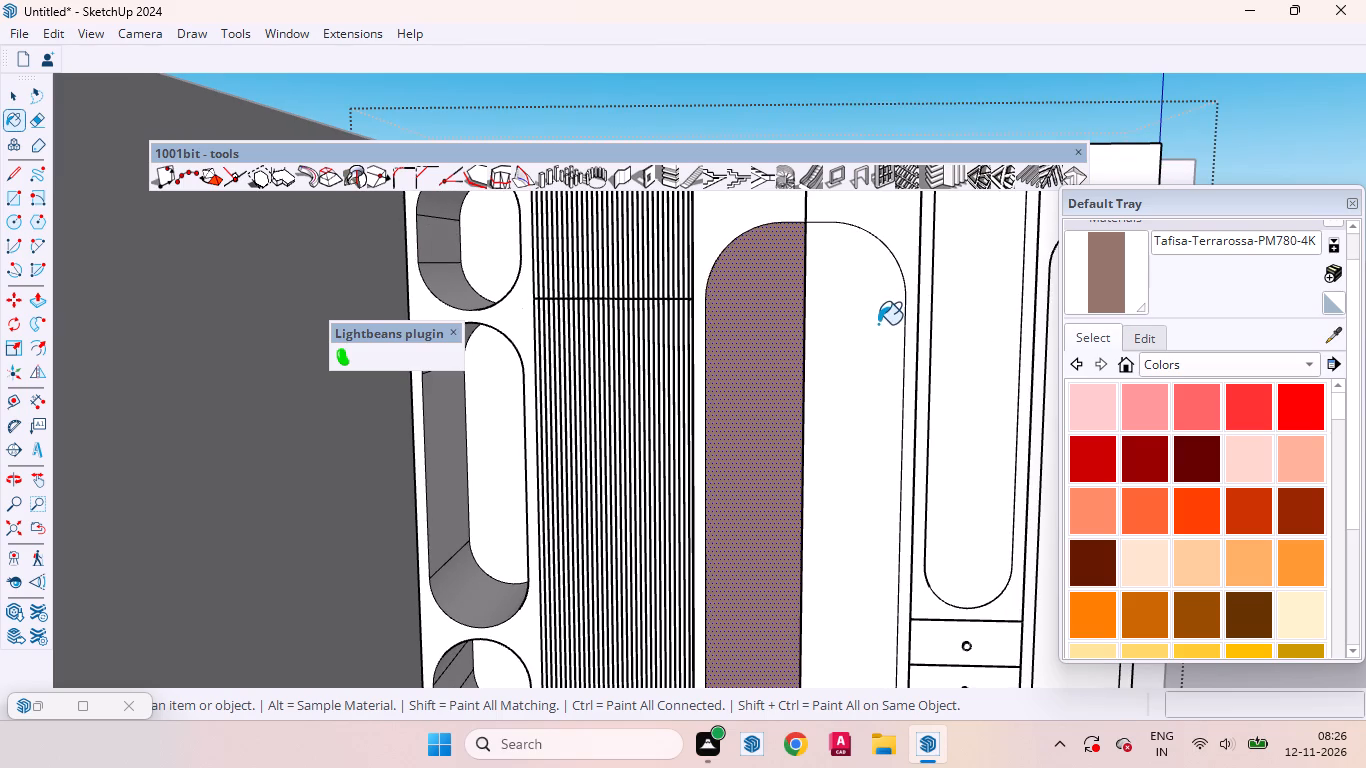
click(869, 322)
Paint the curved and straight recess edges of the wide arch's left half with the Terrarossa laminate.
scroll(779, 230, up, 14)
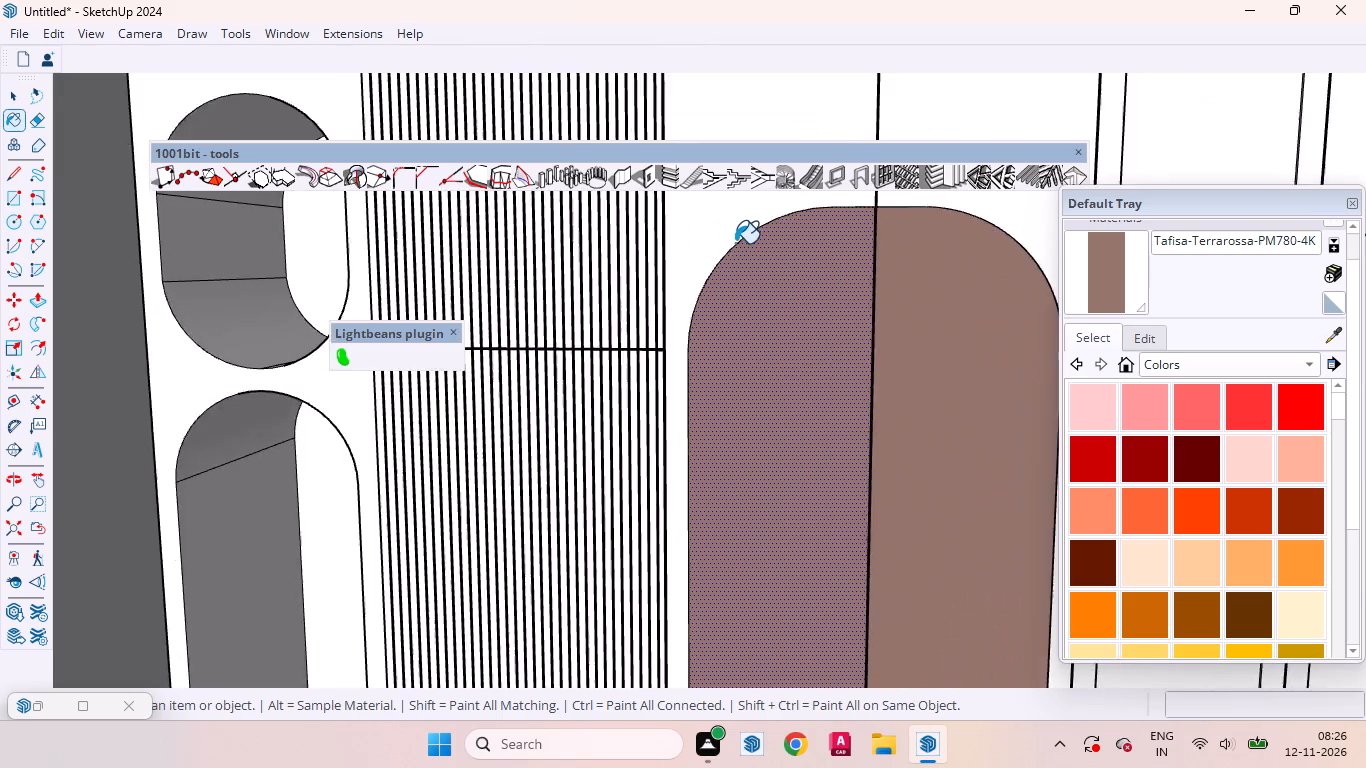
scroll(735, 243, up, 17)
scroll(661, 400, up, 2)
middle_drag(651, 443, 610, 443)
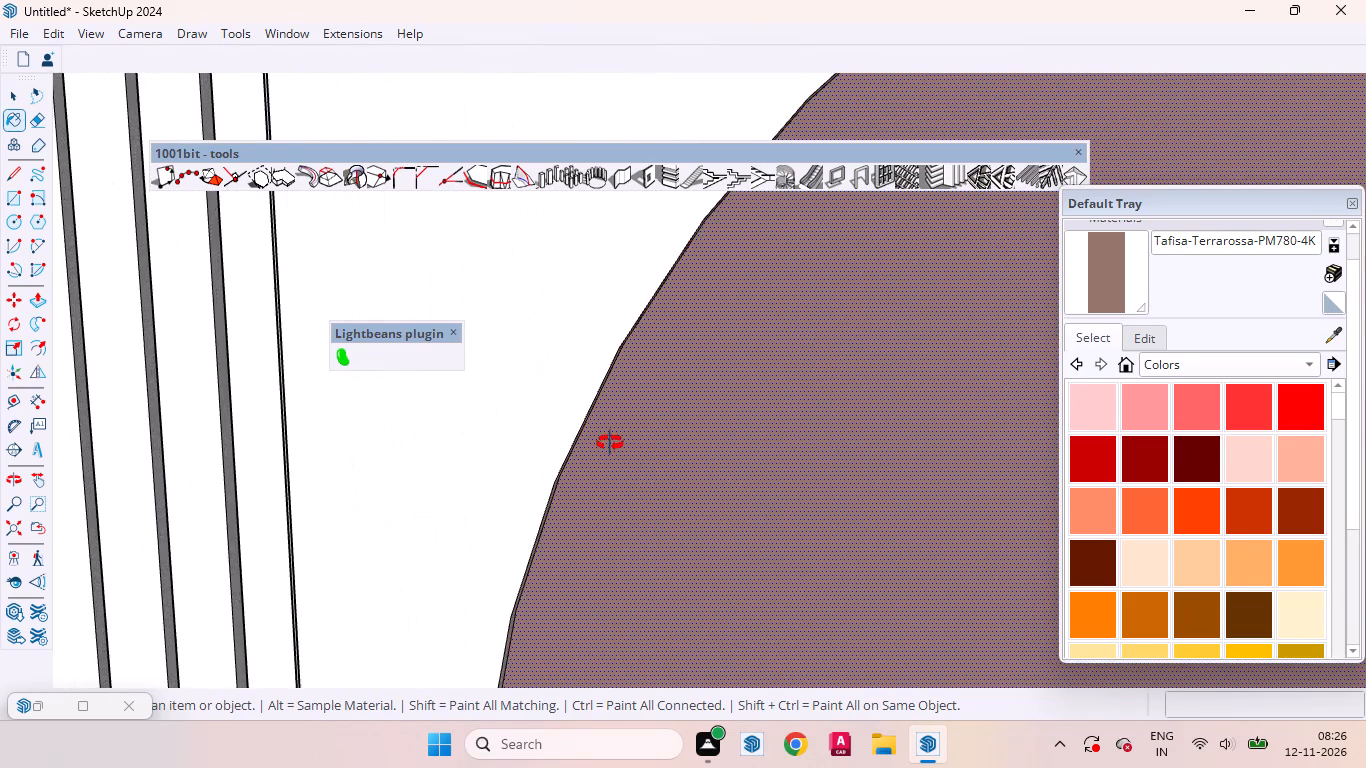
middle_drag(610, 443, 479, 397)
scroll(613, 388, up, 8)
click(605, 359)
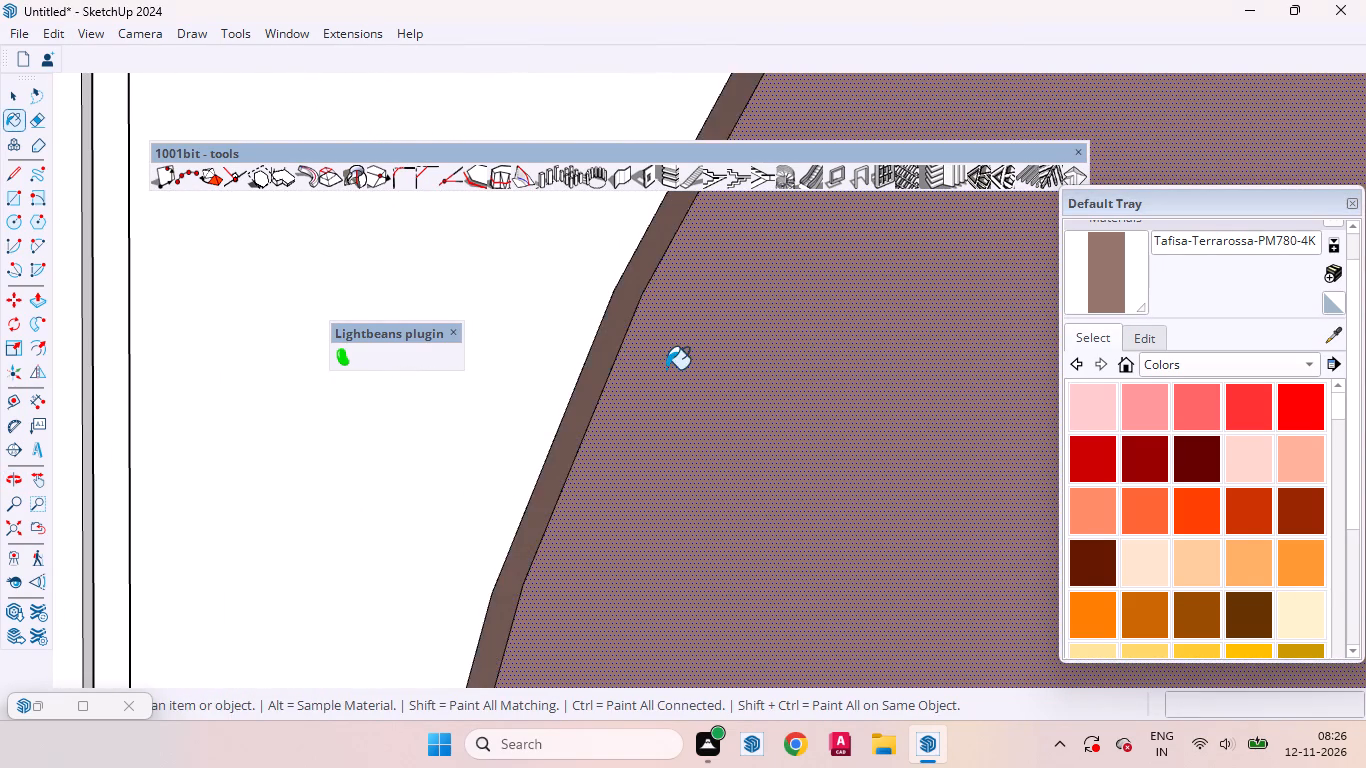
scroll(685, 375, down, 20)
scroll(685, 375, down, 7)
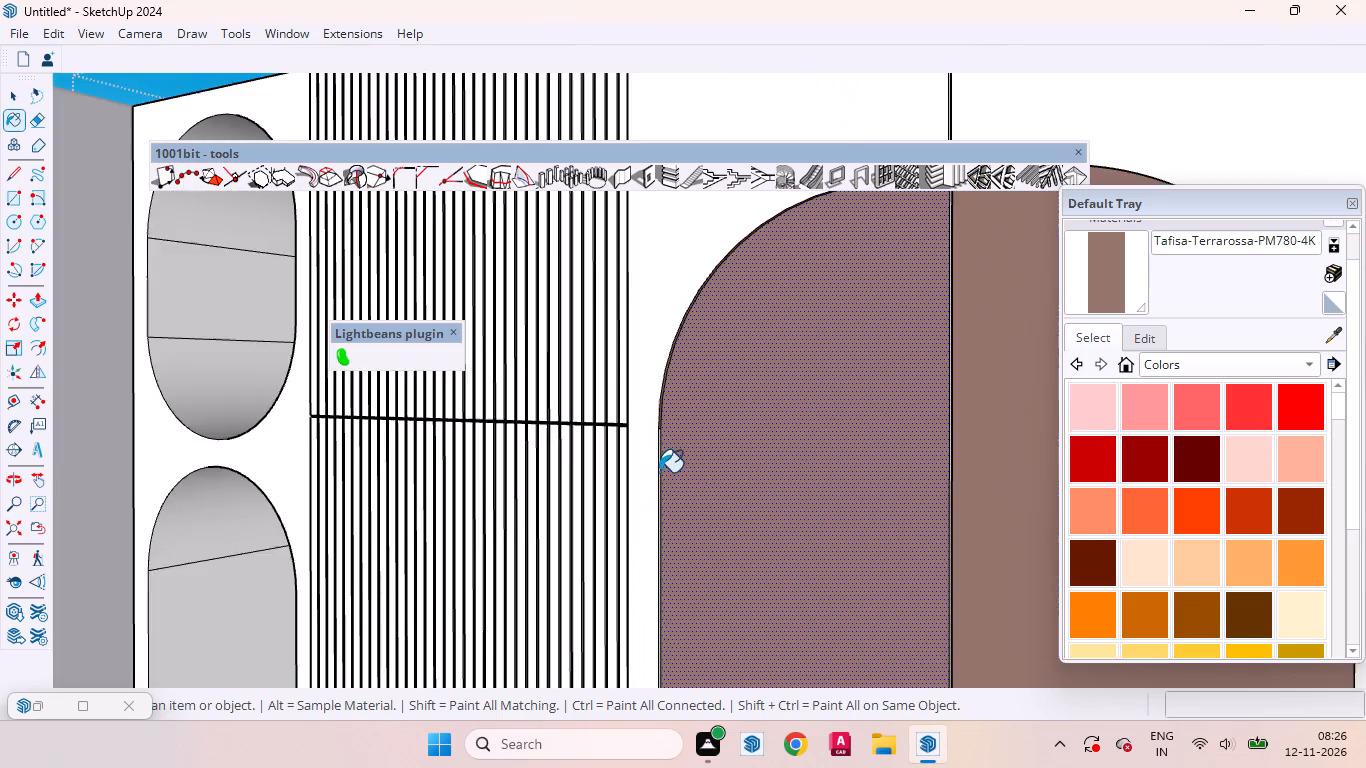
scroll(657, 474, up, 16)
click(652, 354)
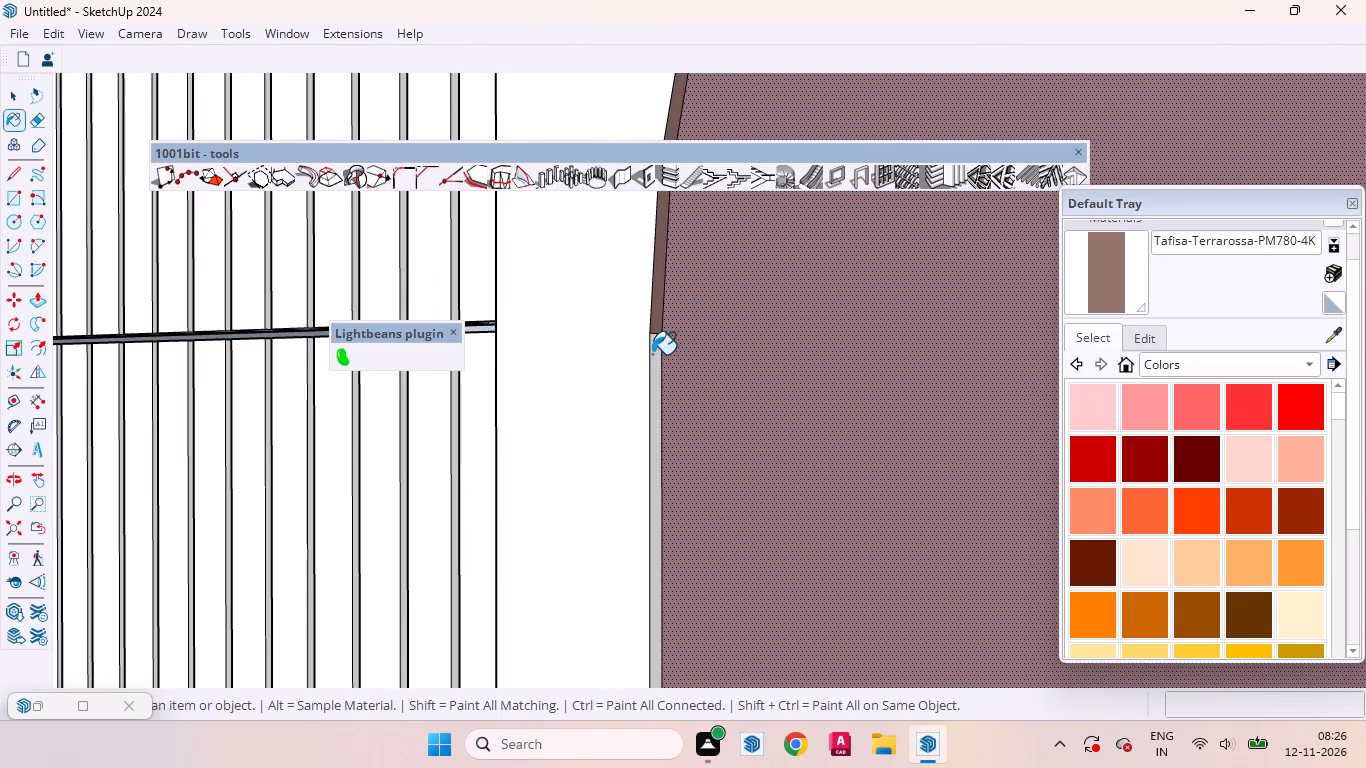
Paint the curved and straight recess edges of the wide arch's right half with the Terrarossa laminate.
scroll(703, 413, down, 2)
scroll(704, 413, up, 1)
scroll(705, 413, down, 20)
scroll(705, 413, down, 3)
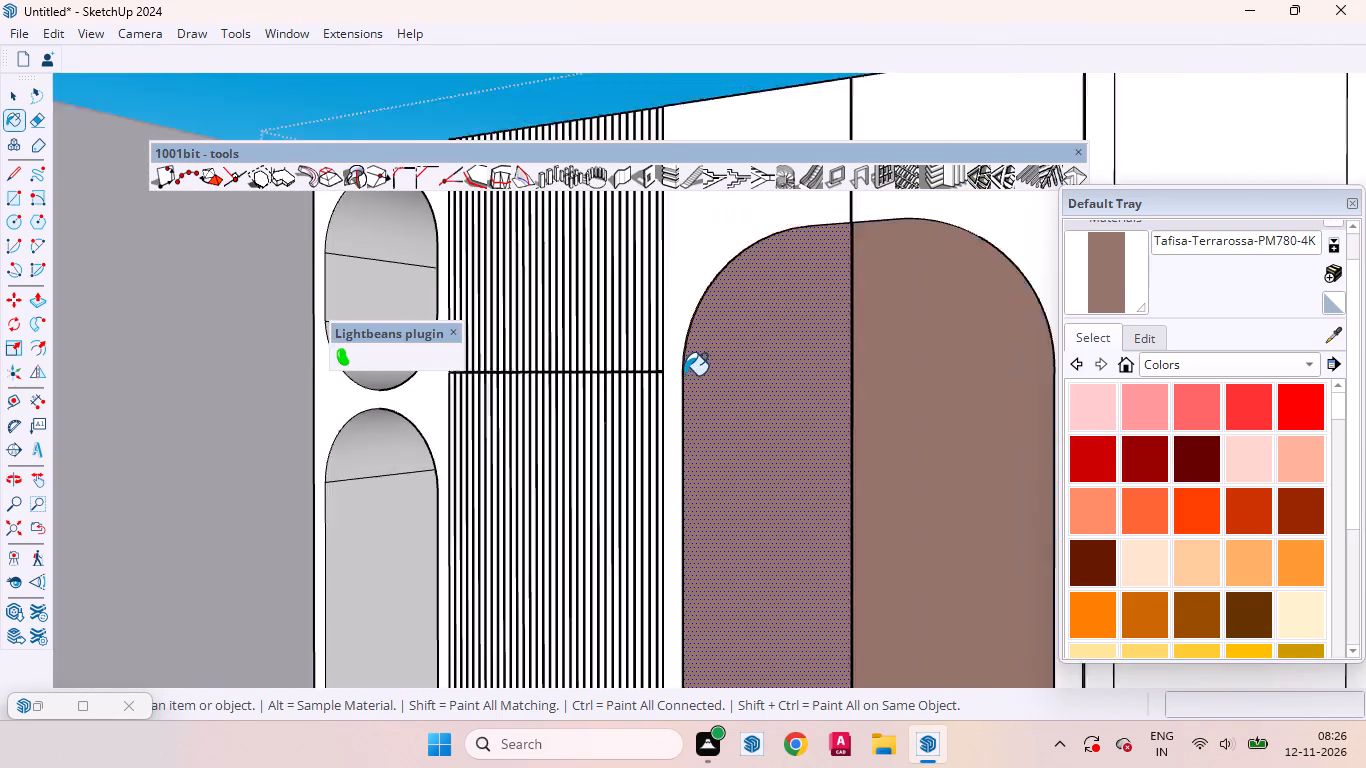
scroll(683, 370, down, 5)
middle_drag(709, 380, 998, 425)
scroll(997, 360, up, 12)
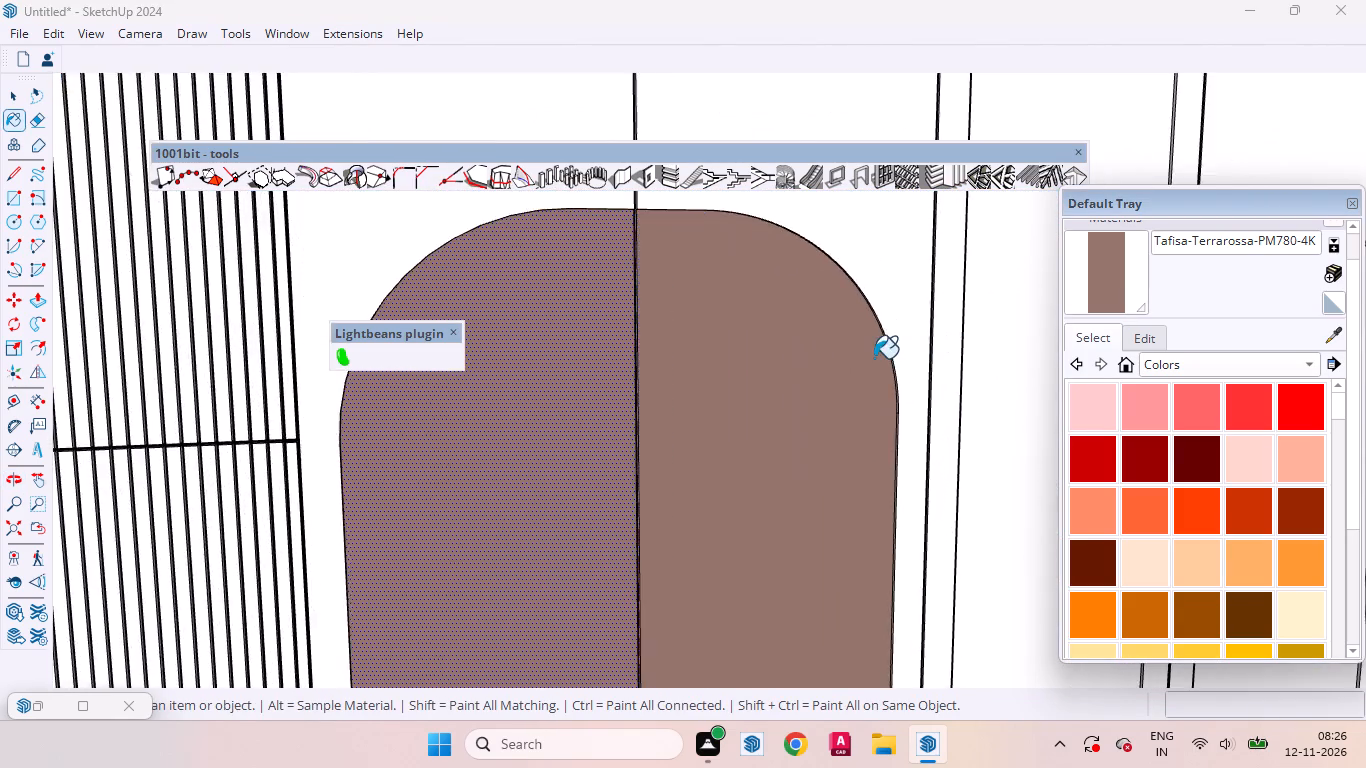
scroll(874, 358, up, 20)
scroll(874, 358, up, 1)
click(902, 286)
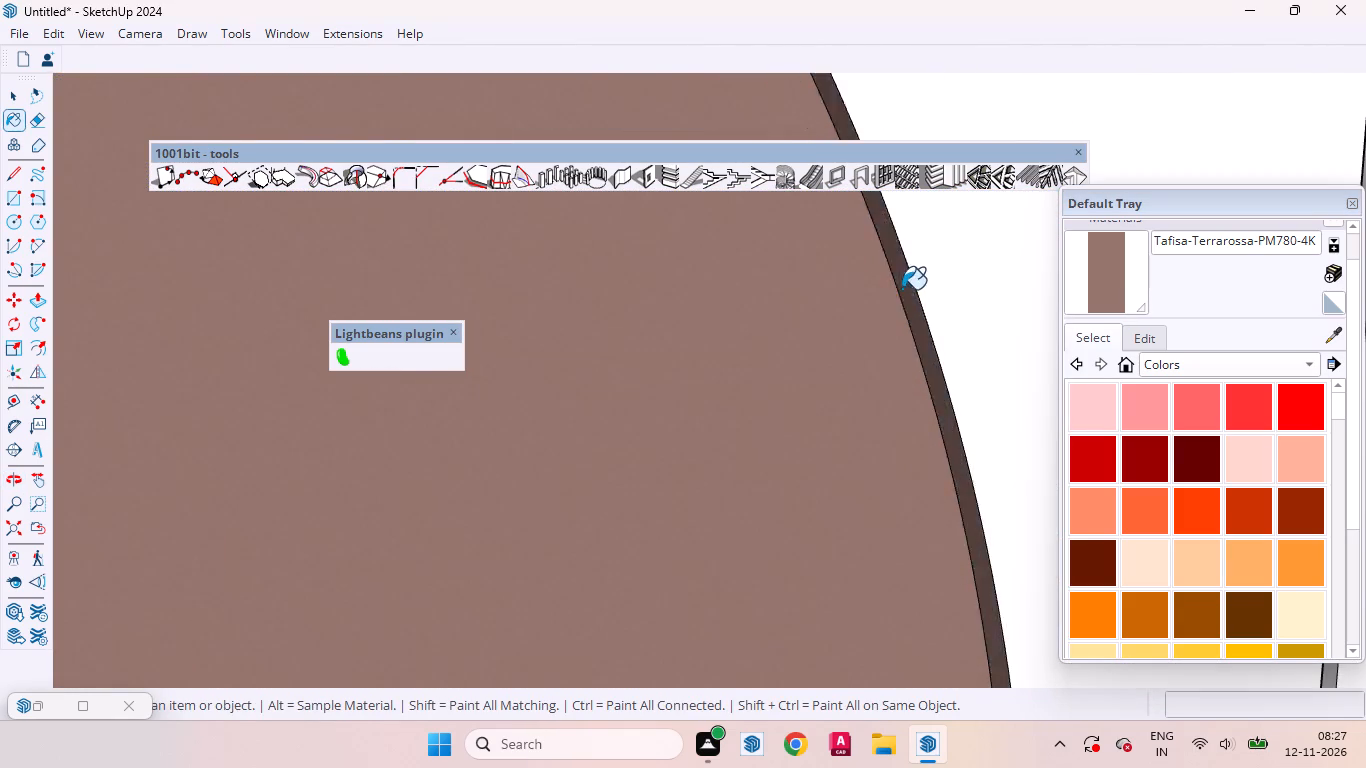
scroll(793, 333, down, 20)
scroll(793, 333, down, 2)
scroll(845, 440, up, 4)
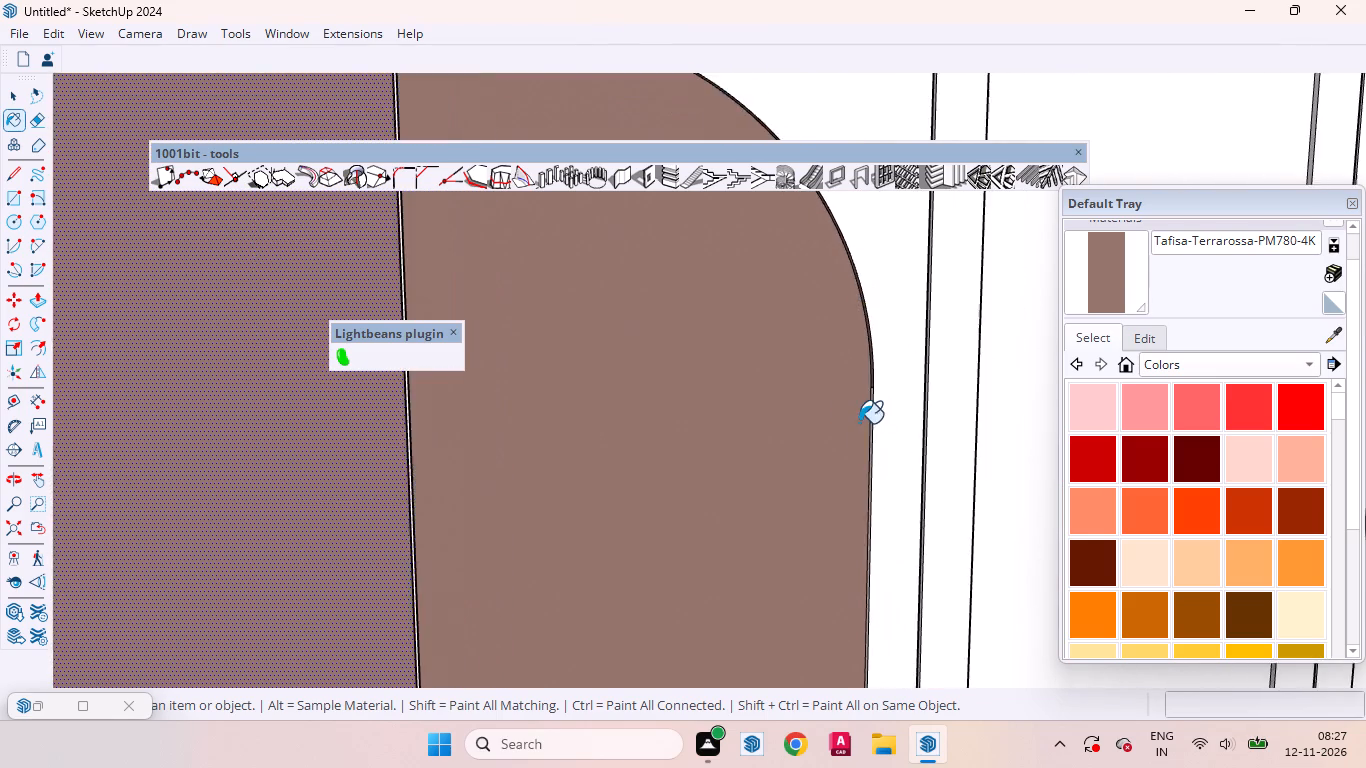
scroll(859, 423, up, 13)
click(891, 355)
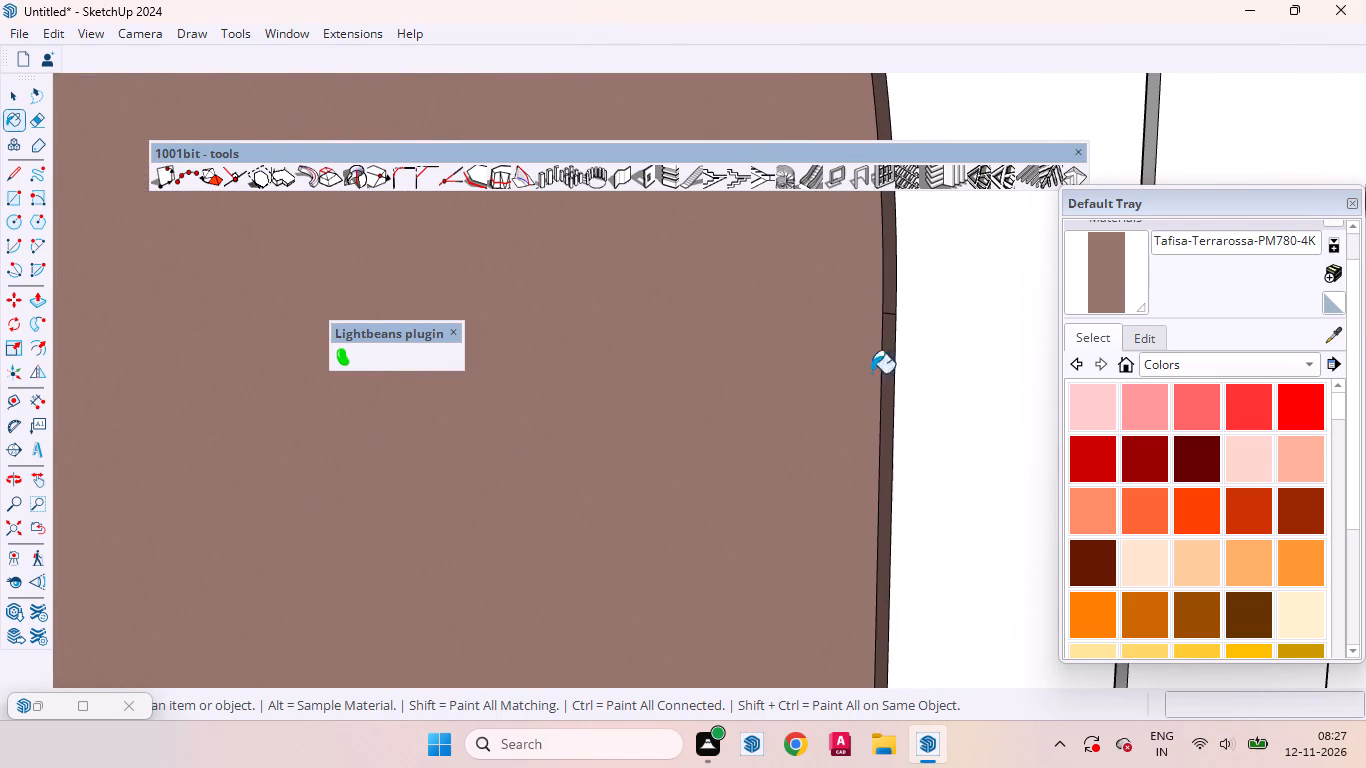
Paint the round-bottomed panel above the drawers and the narrow arched end panel with the Terrarossa laminate.
scroll(735, 429, down, 20)
scroll(735, 429, down, 9)
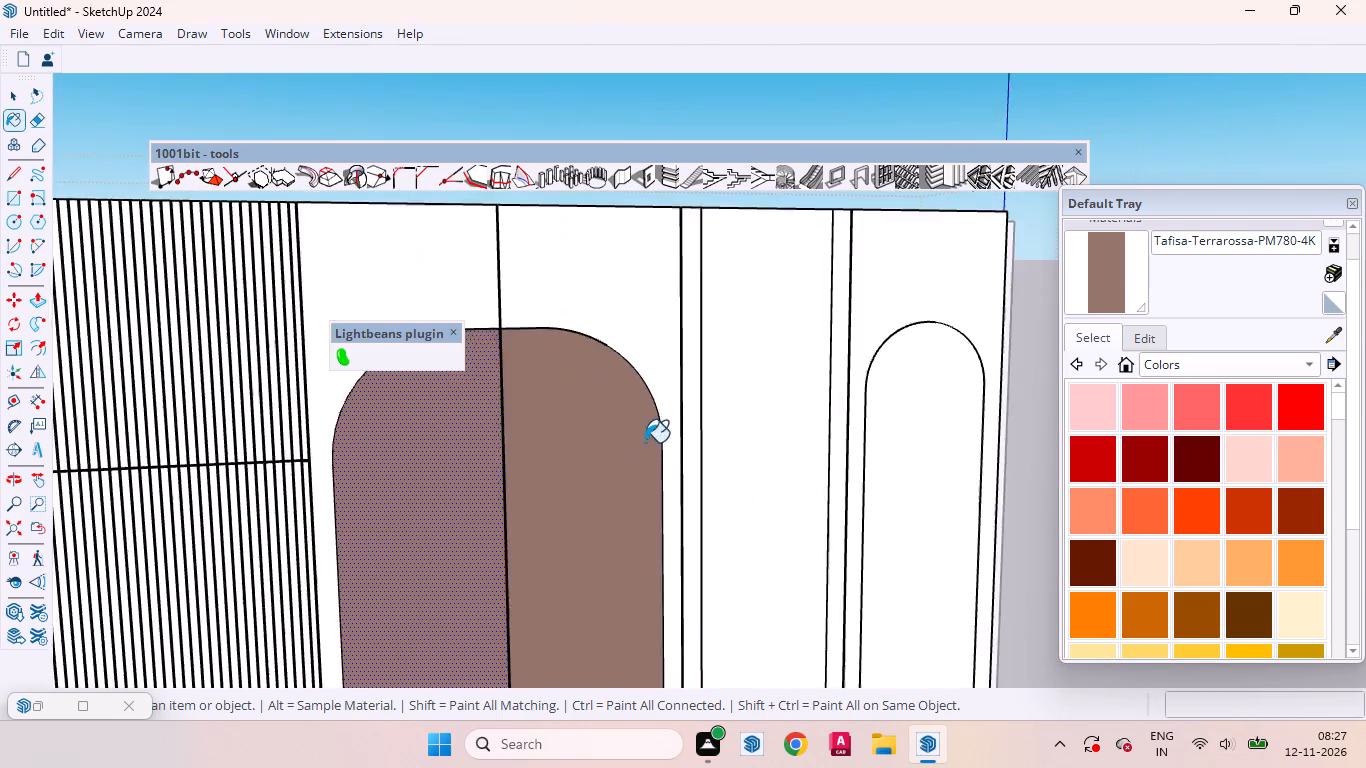
scroll(645, 442, down, 4)
scroll(715, 371, down, 4)
scroll(722, 510, up, 5)
click(718, 434)
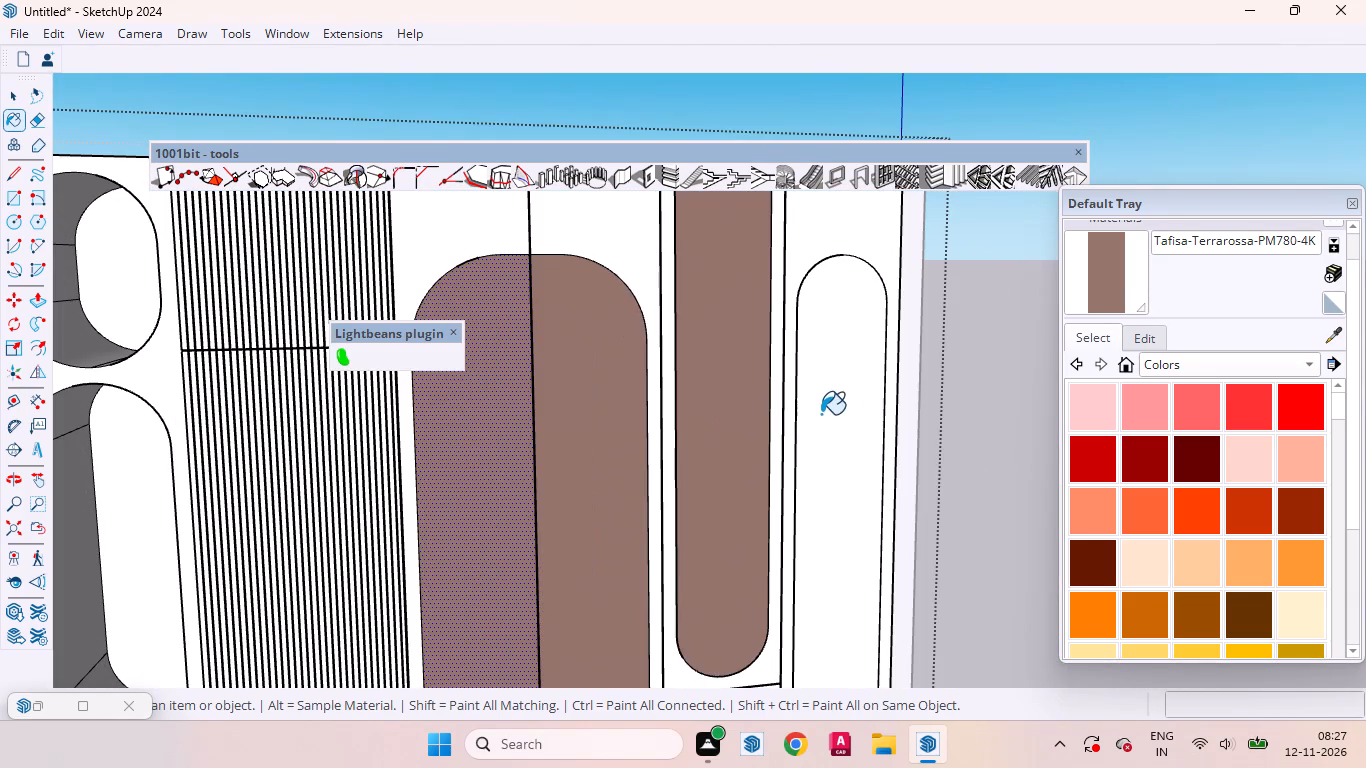
click(845, 421)
Paint both straight side edges of the recessed panel above the drawers with the Terrarossa laminate.
scroll(766, 323, up, 6)
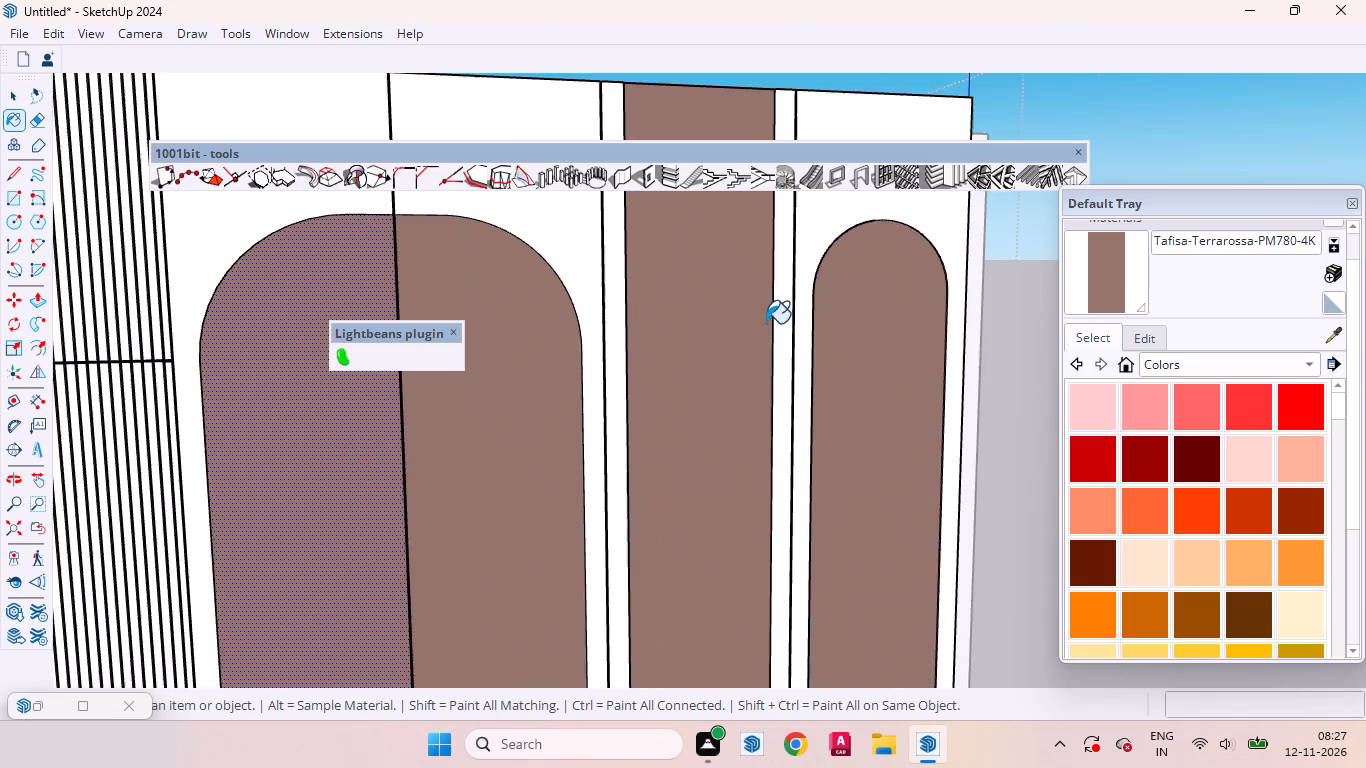
scroll(766, 323, up, 20)
scroll(766, 323, up, 3)
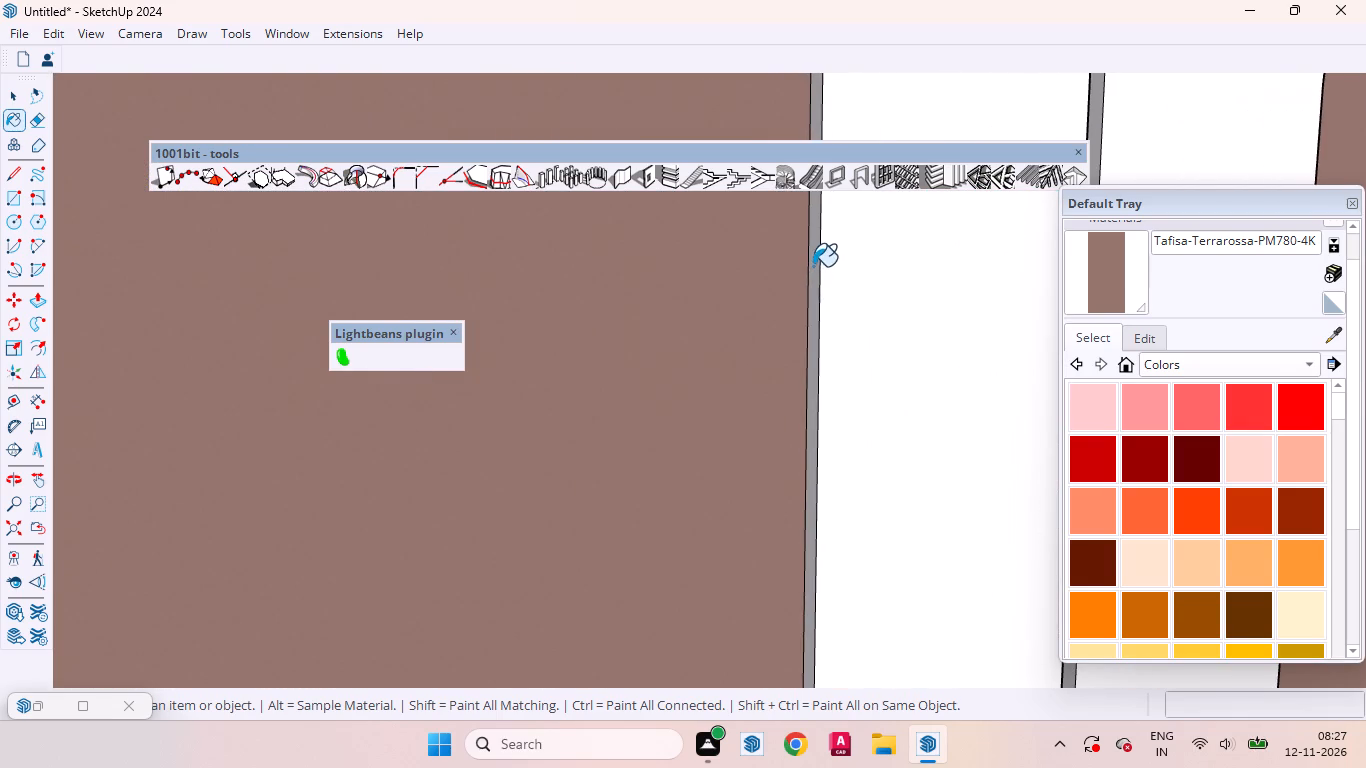
click(813, 266)
scroll(758, 353, down, 18)
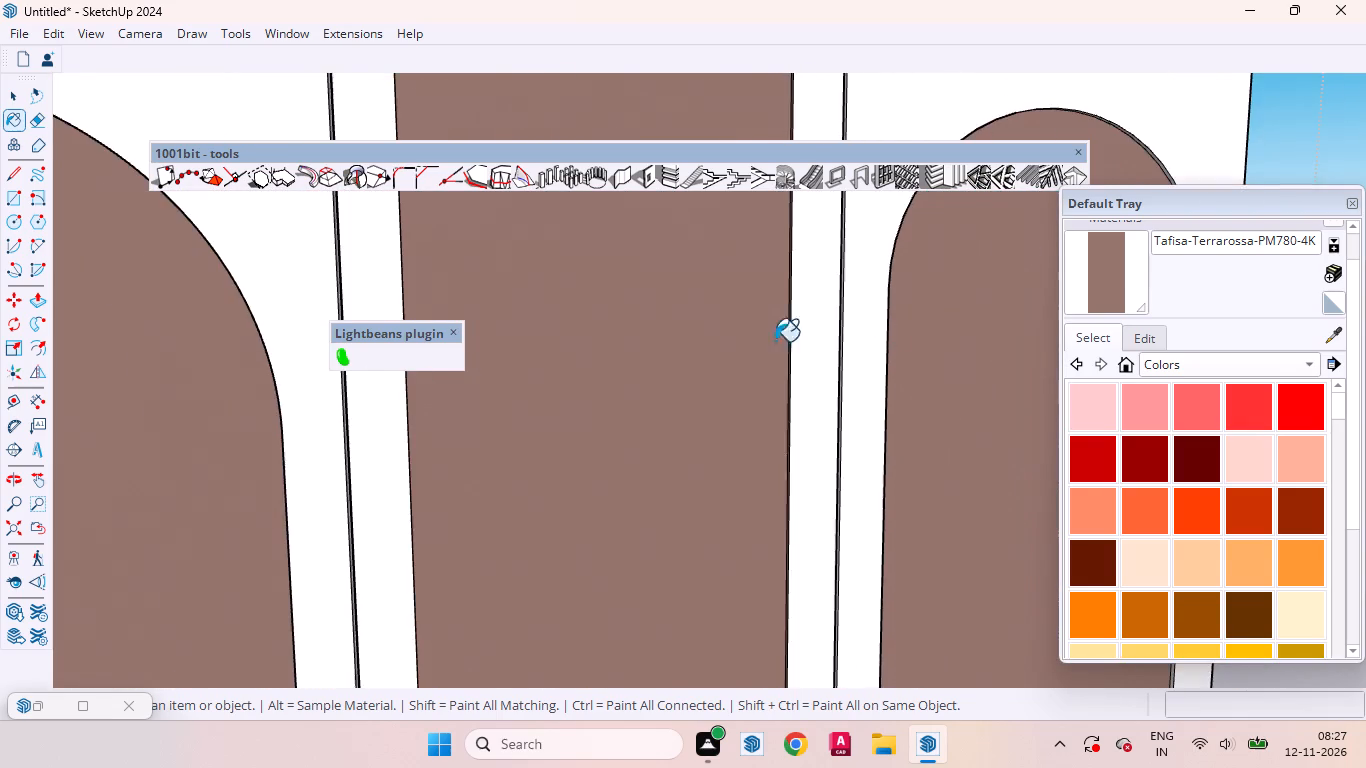
scroll(757, 338, down, 4)
scroll(864, 332, down, 12)
middle_drag(917, 390, 710, 425)
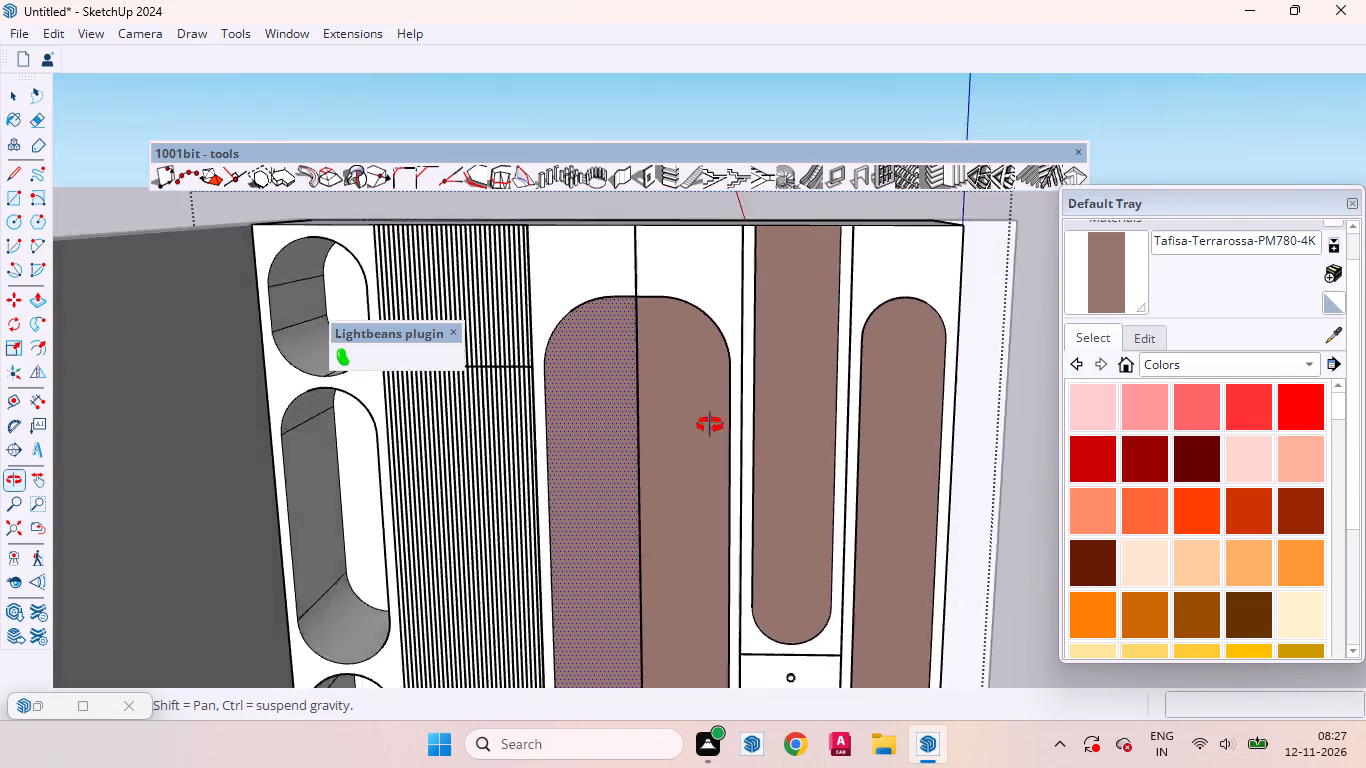
middle_drag(710, 425, 554, 442)
scroll(719, 429, up, 18)
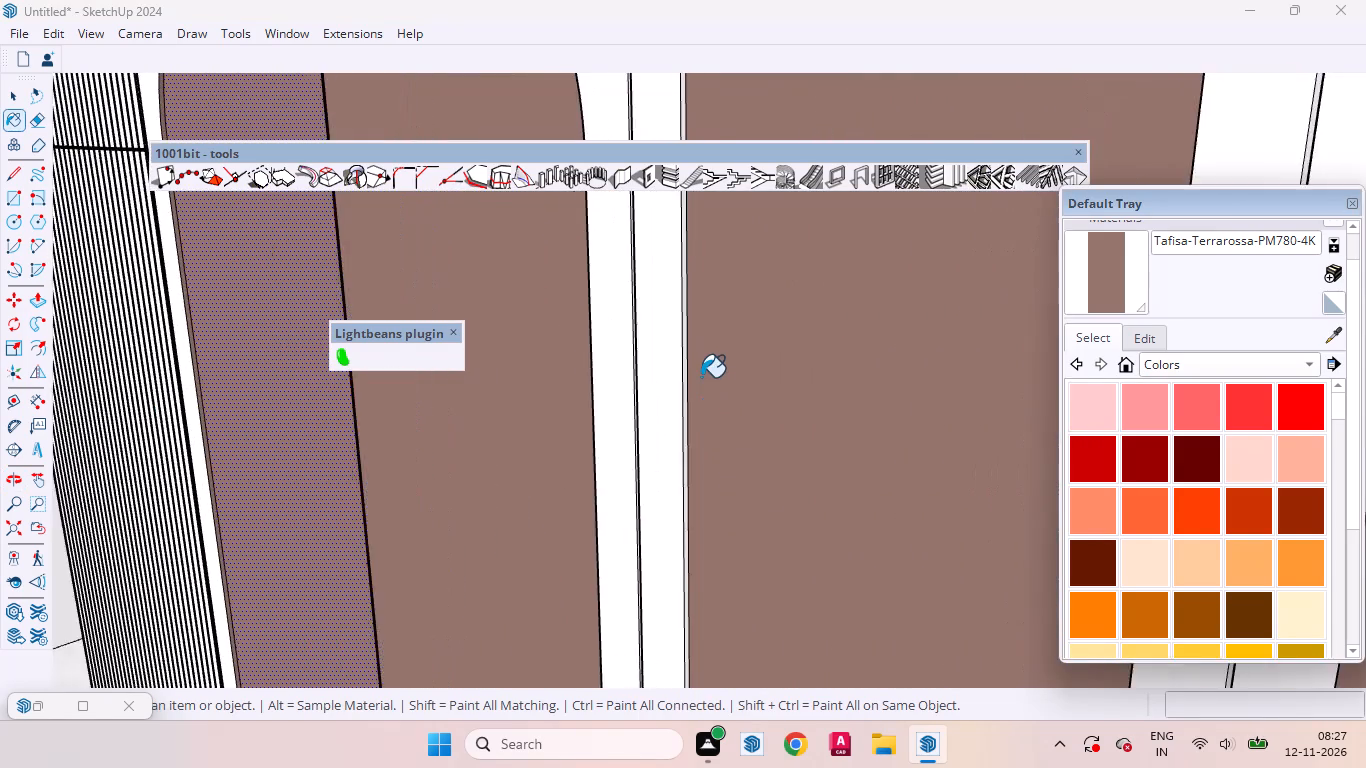
scroll(701, 377, up, 14)
click(659, 327)
Paint the curved bottom edge of the recessed panel above the drawers with the Terrarossa laminate.
scroll(815, 360, down, 3)
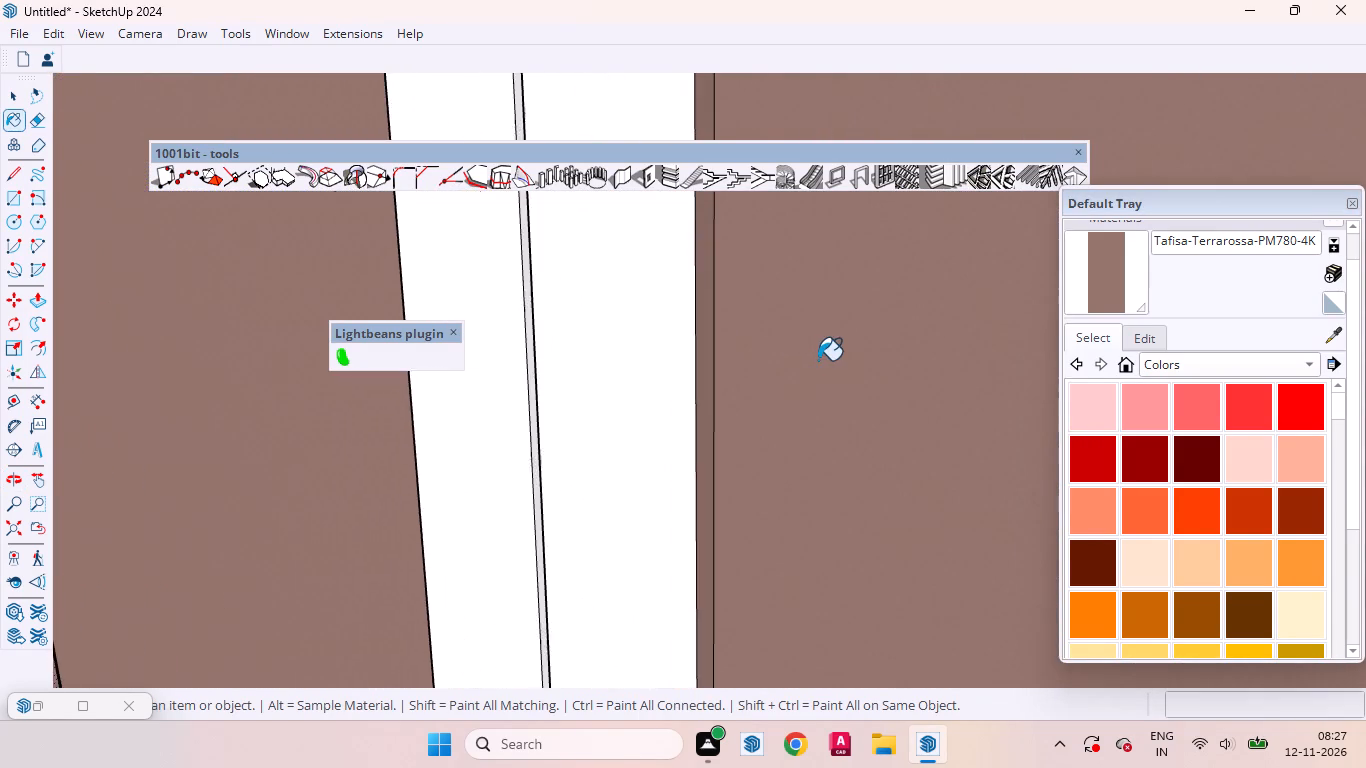
scroll(818, 360, down, 20)
scroll(818, 360, down, 4)
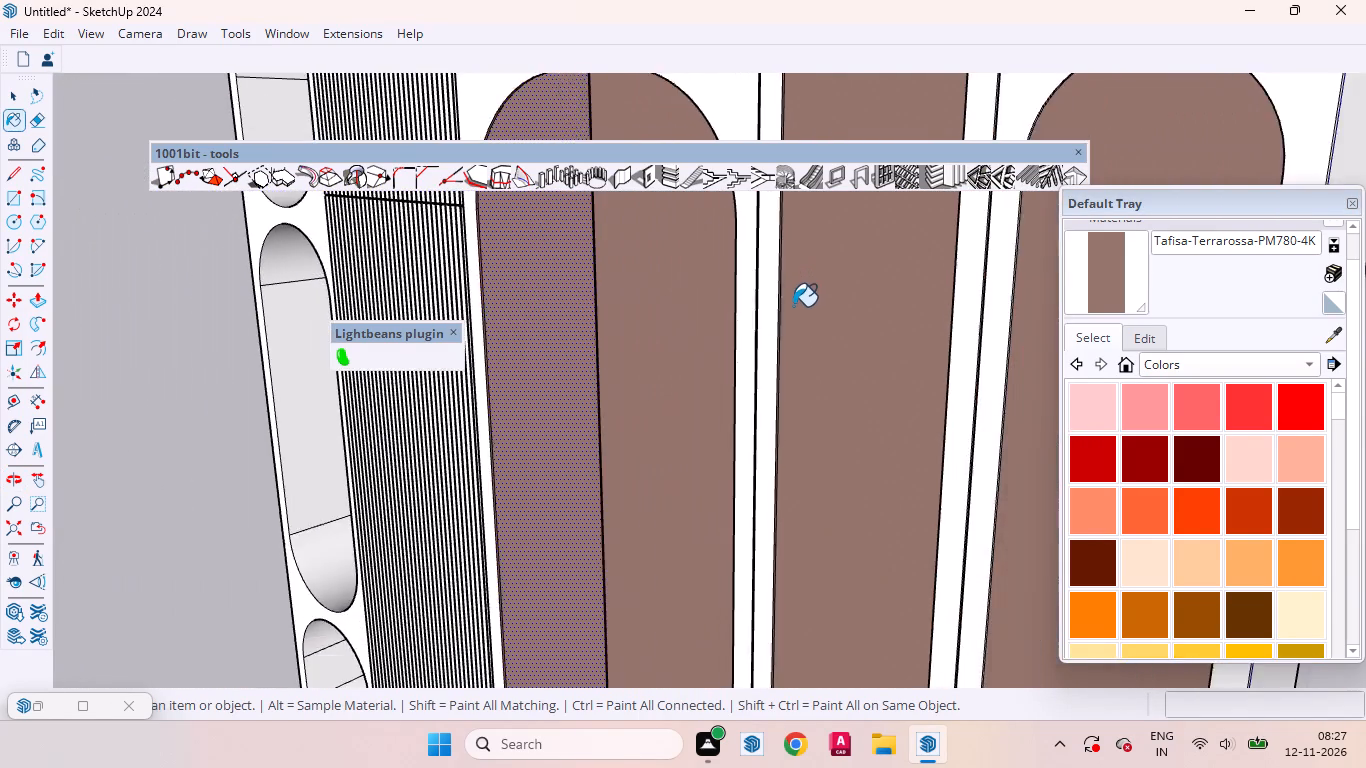
scroll(793, 306, down, 8)
scroll(794, 600, up, 13)
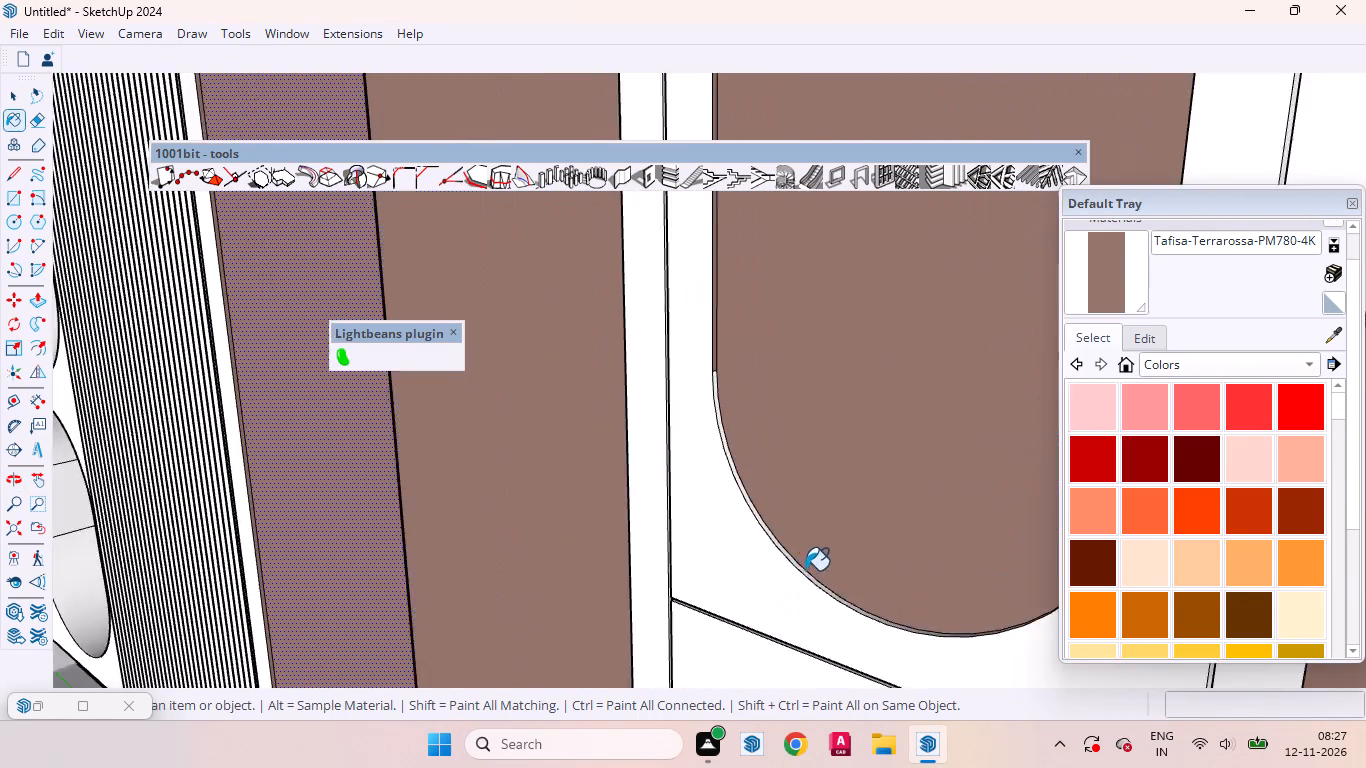
scroll(805, 570, up, 17)
click(709, 462)
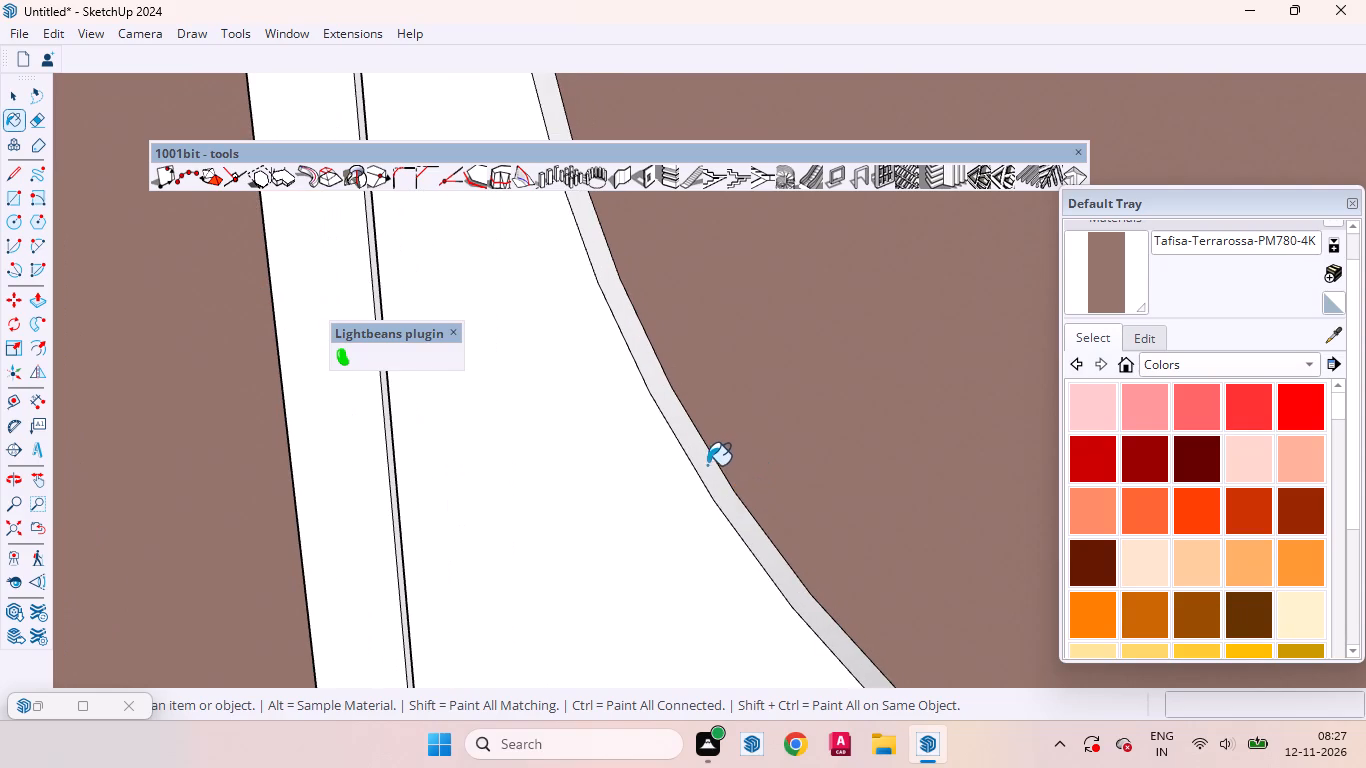
scroll(716, 469, down, 20)
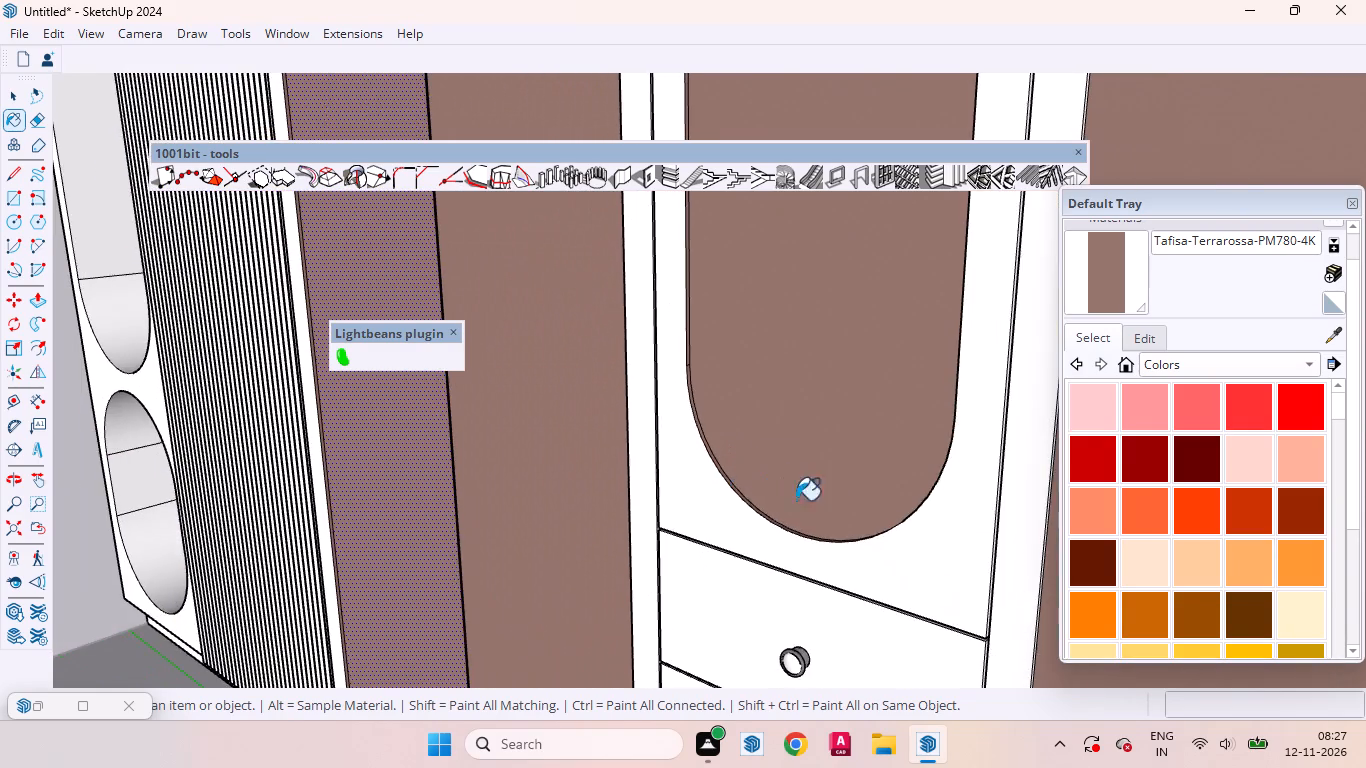
middle_drag(816, 514, 1033, 566)
scroll(998, 482, up, 15)
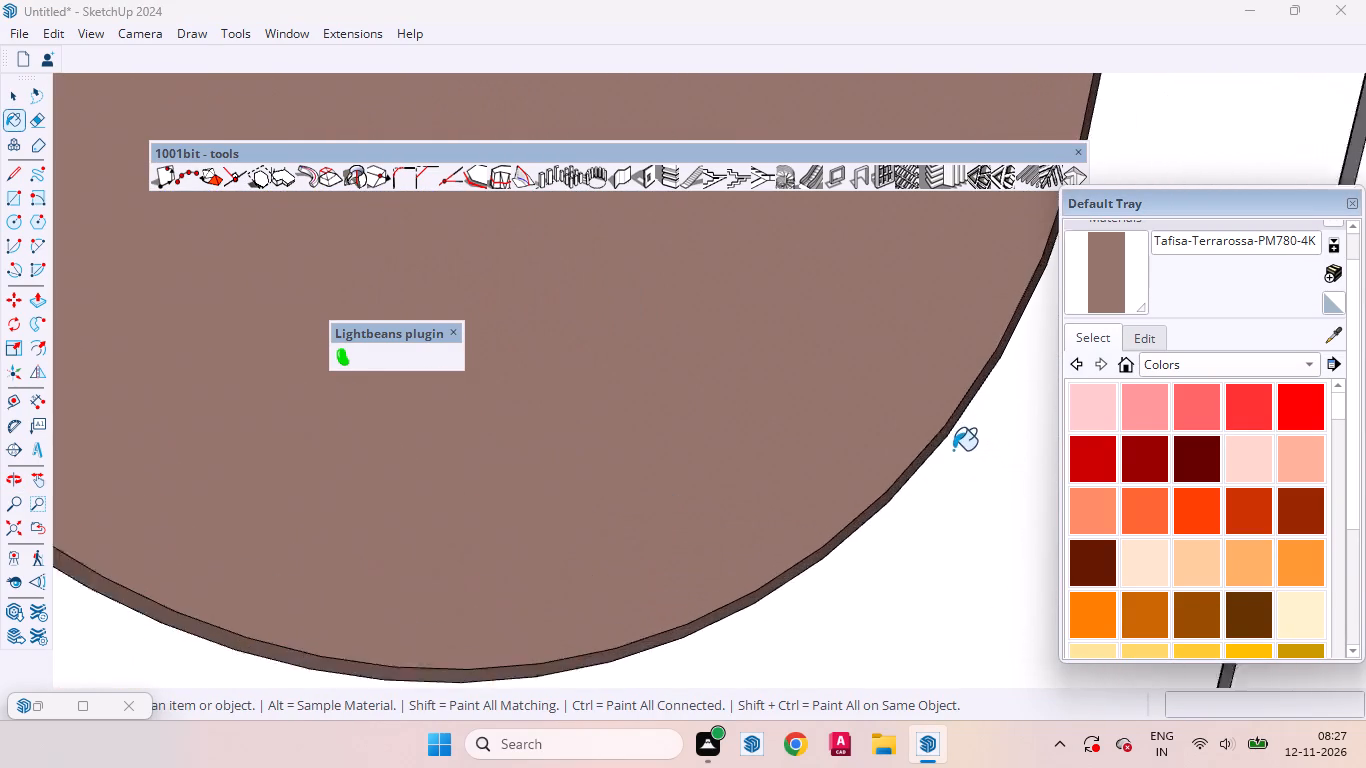
Inspect the Terrarossa laminate on the curved edge of the recessed panel above the drawers and on the surrounding wardrobe fronts.
scroll(953, 450, up, 5)
scroll(799, 497, down, 4)
middle_drag(792, 526, 1060, 589)
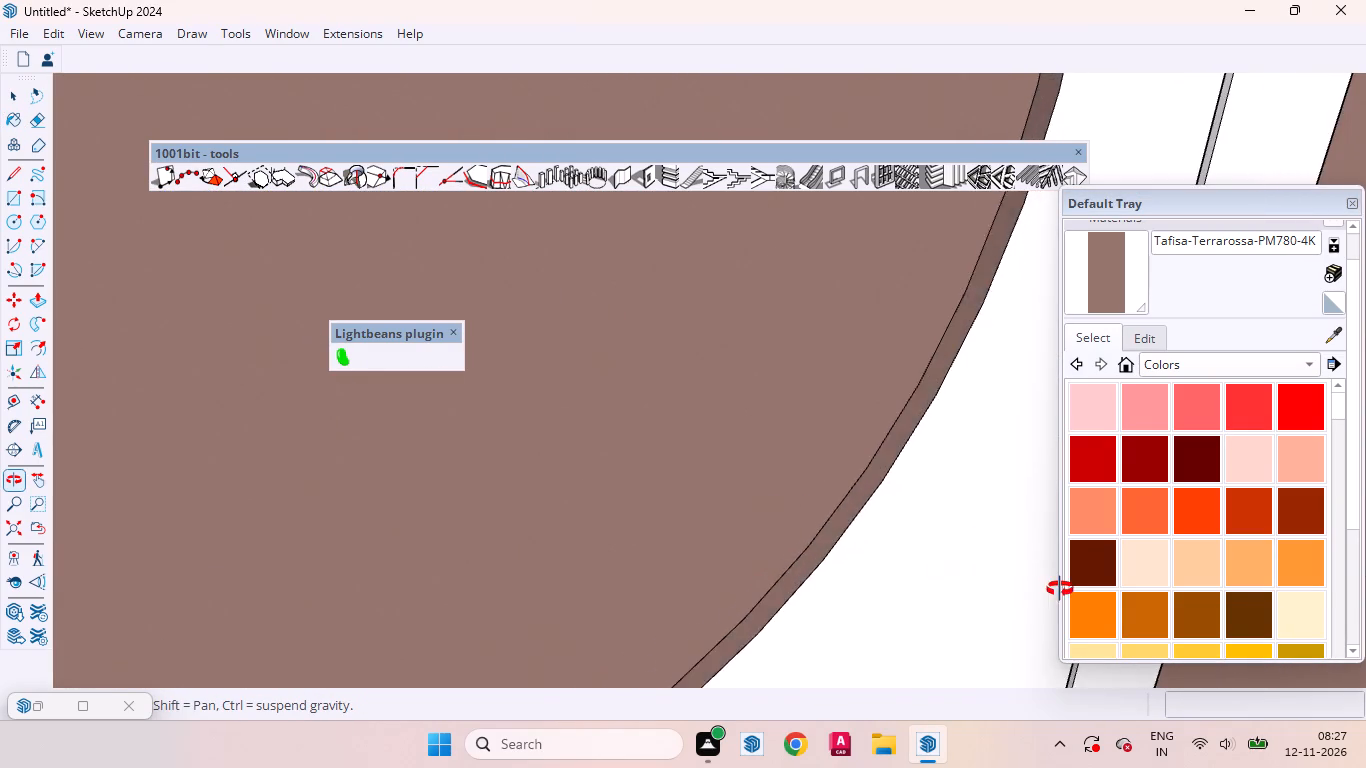
middle_drag(1060, 589, 812, 490)
scroll(814, 472, down, 15)
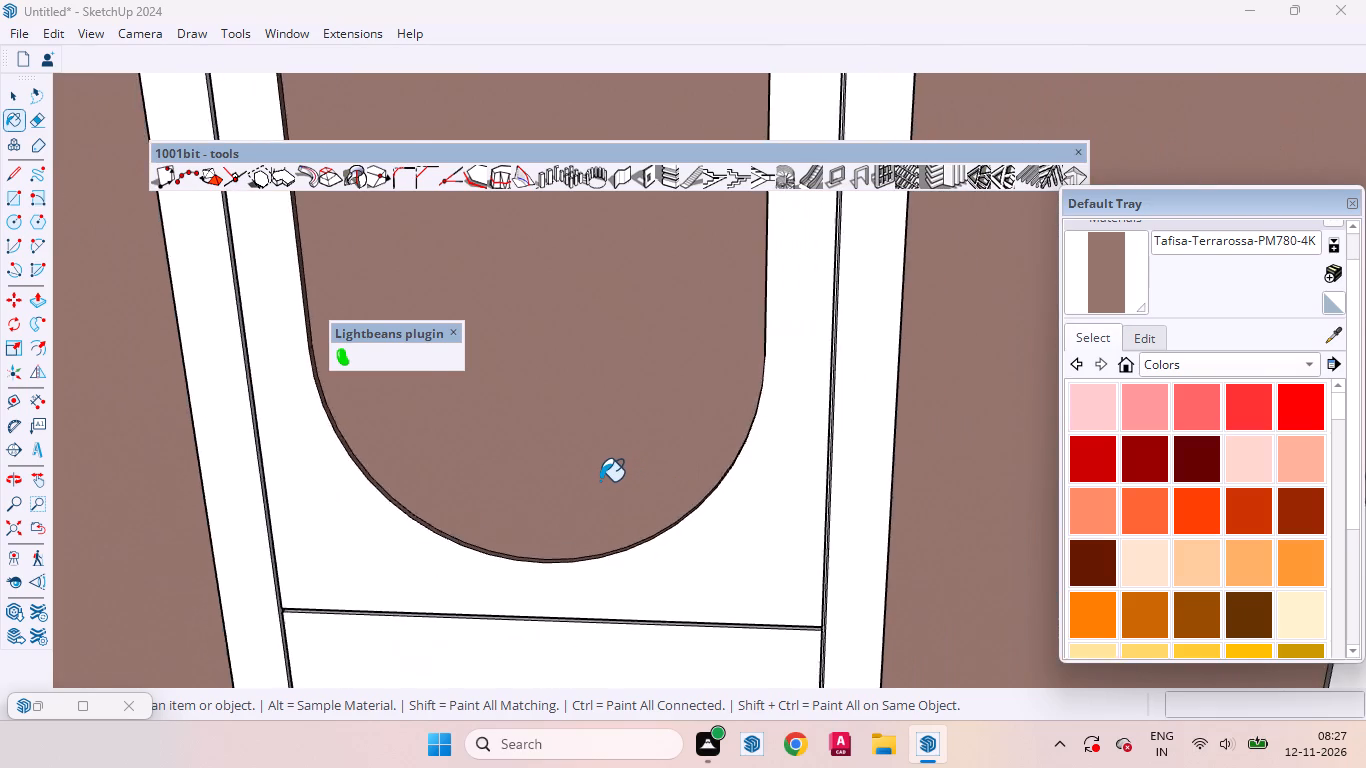
scroll(600, 481, down, 9)
scroll(804, 500, down, 8)
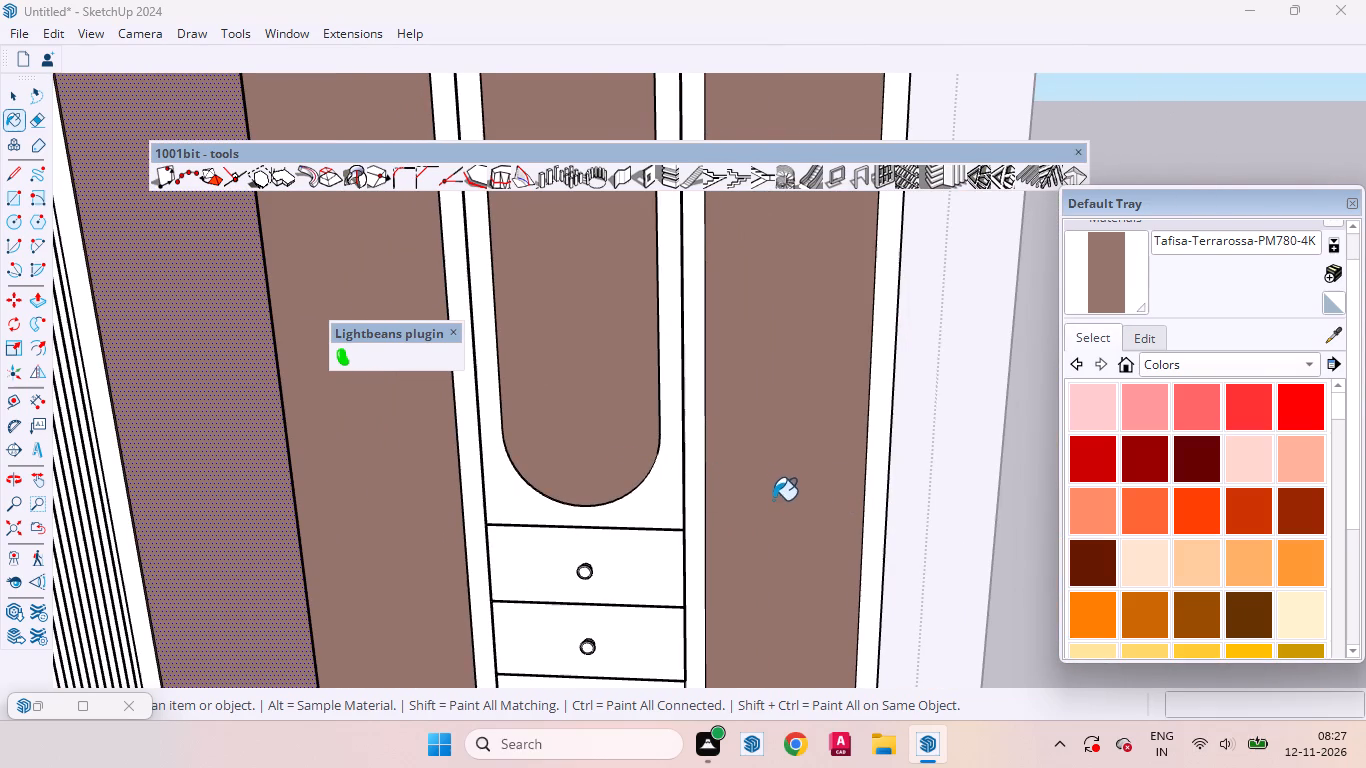
scroll(776, 501, down, 4)
scroll(841, 432, down, 7)
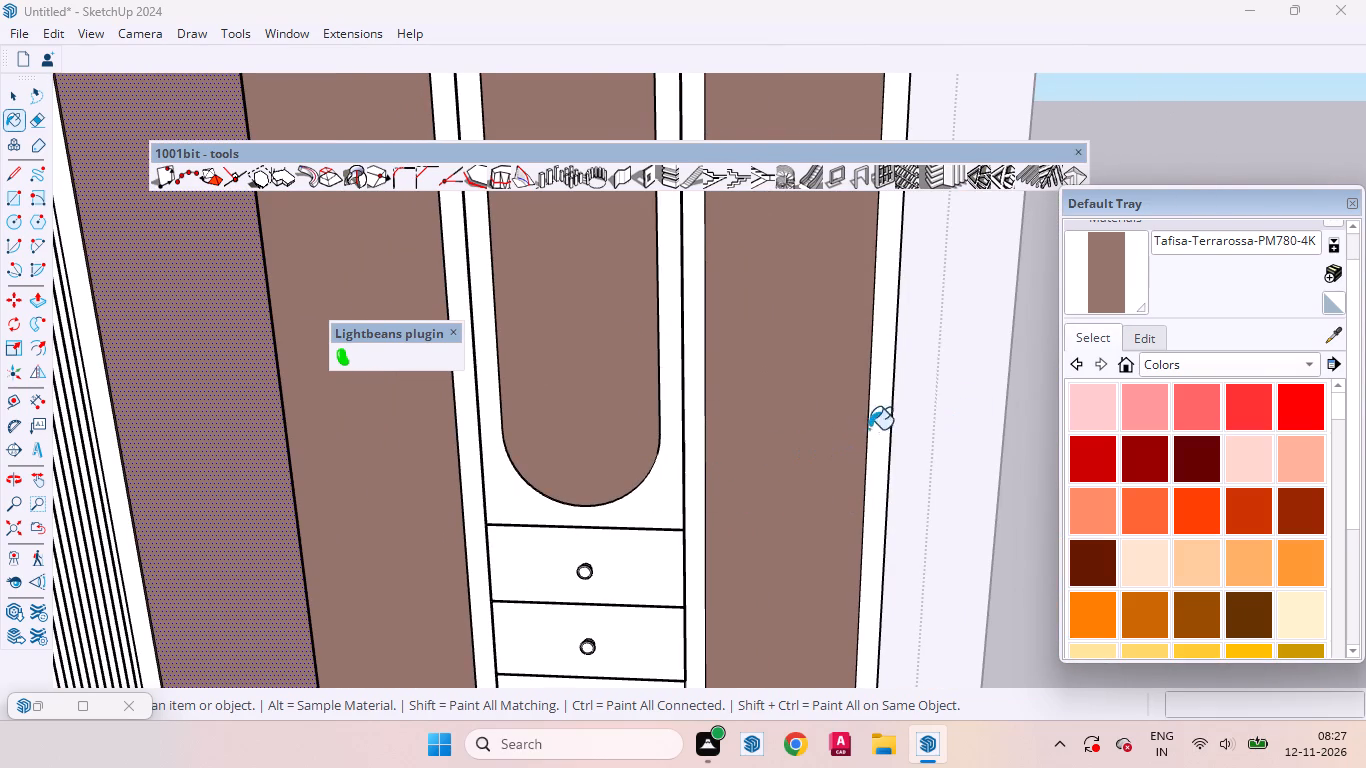
scroll(789, 412, down, 8)
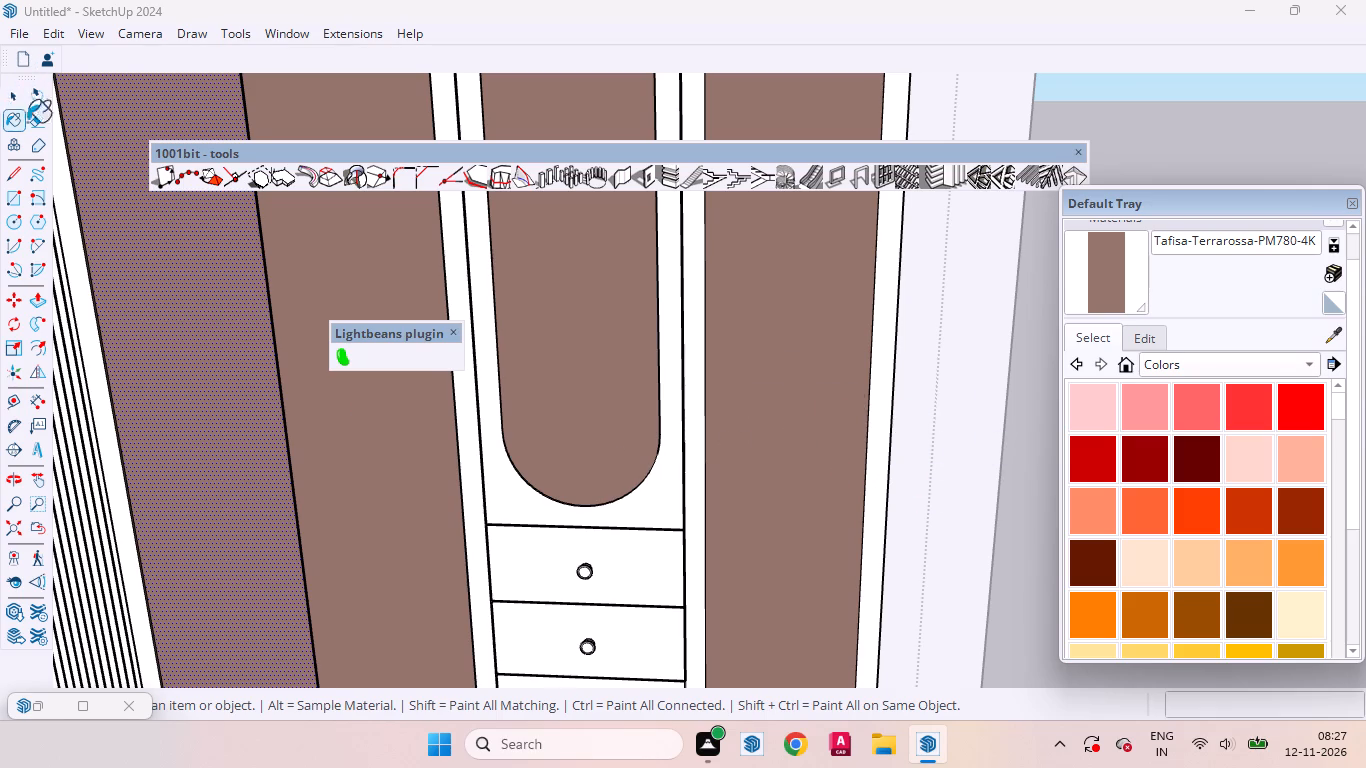
click(0, 108)
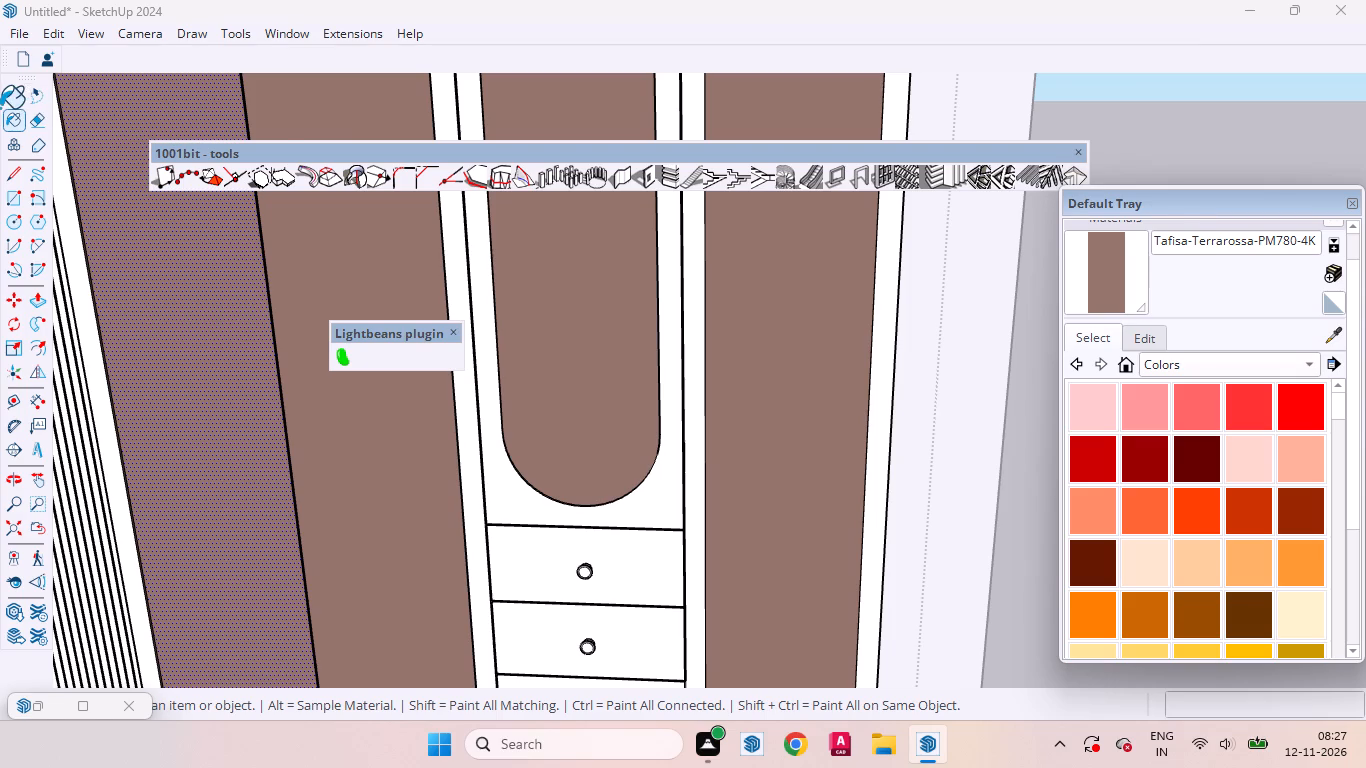
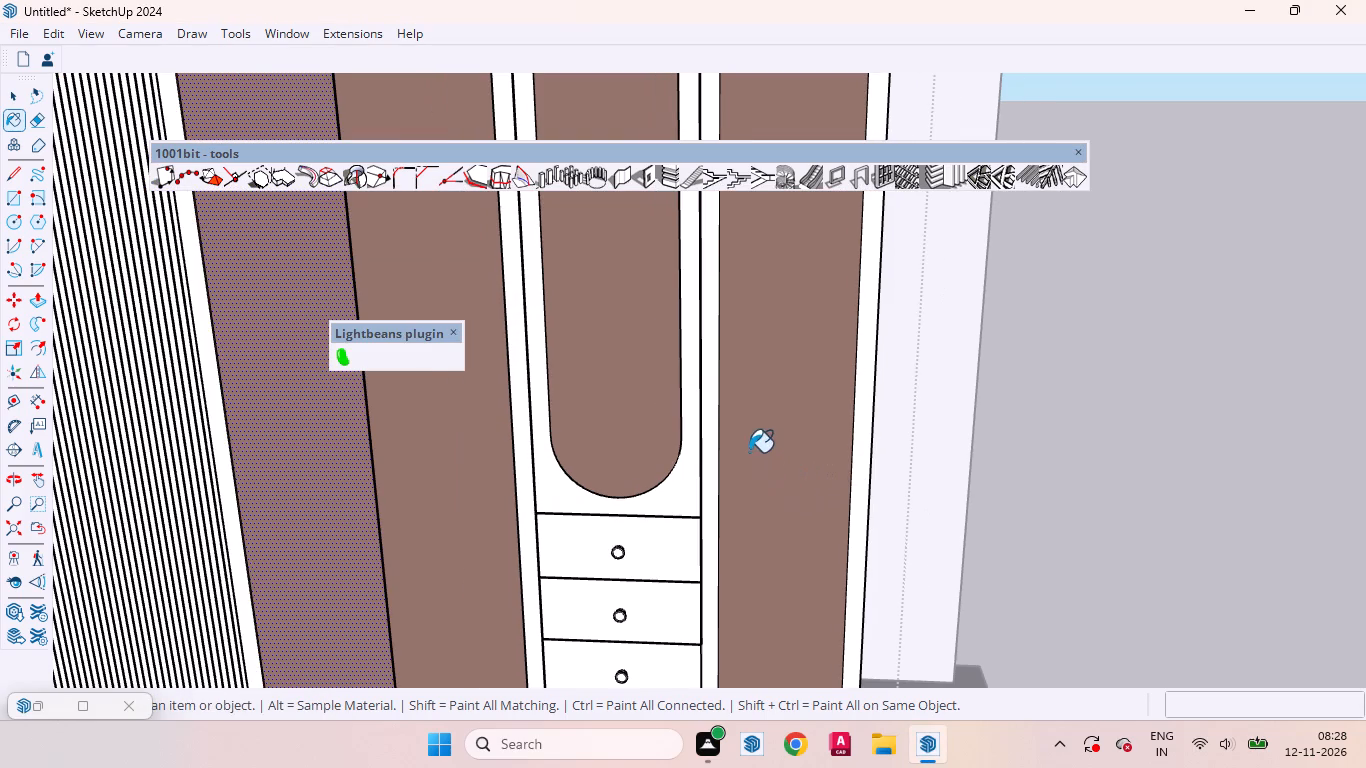
Bring the Default Tray with the material settings back into view.
click(12, 99)
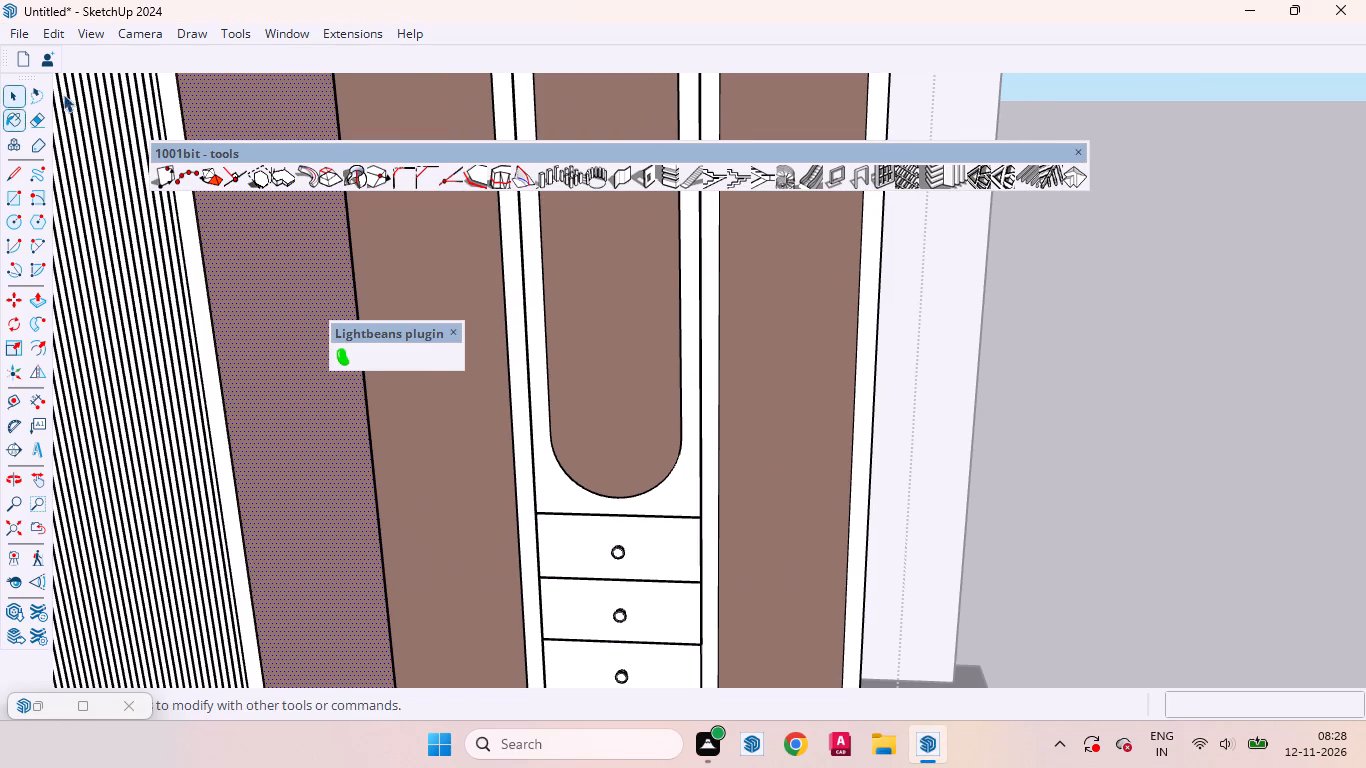
click(288, 33)
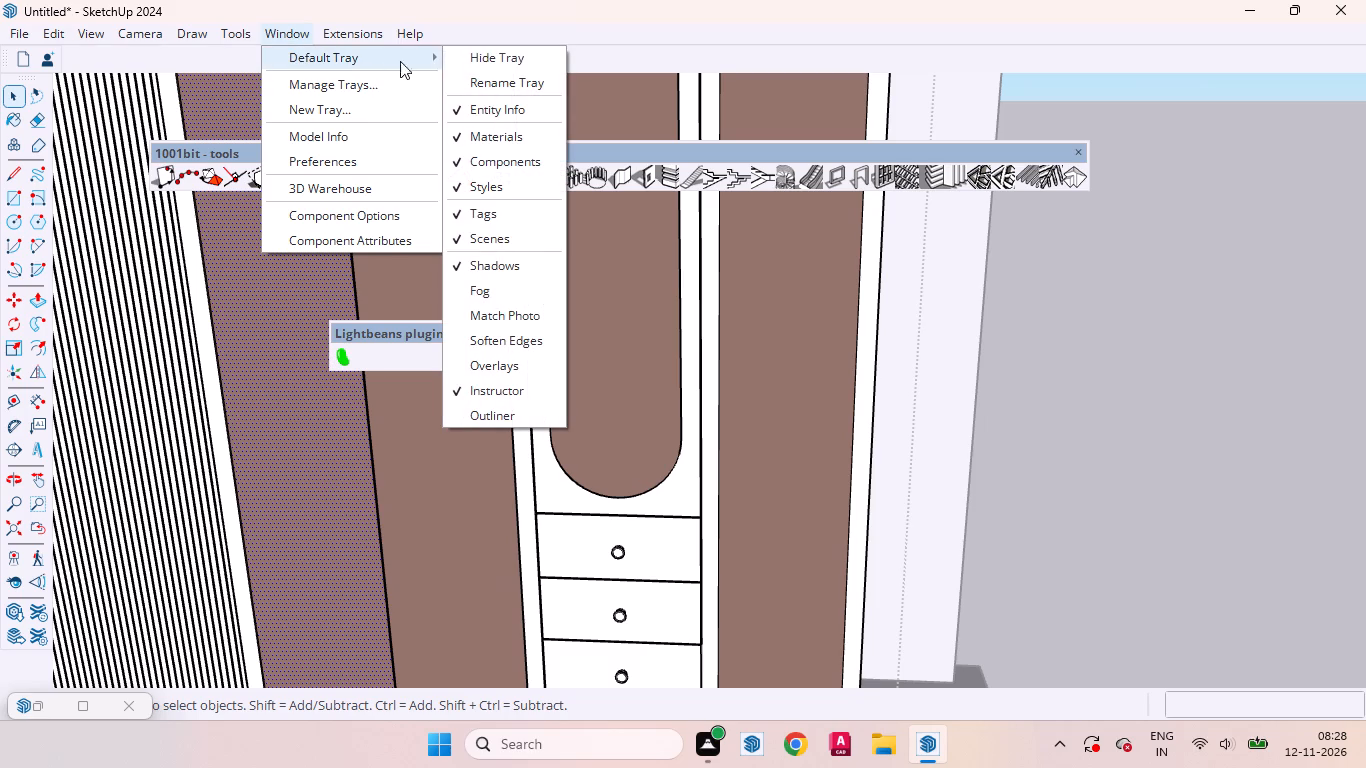
click(499, 61)
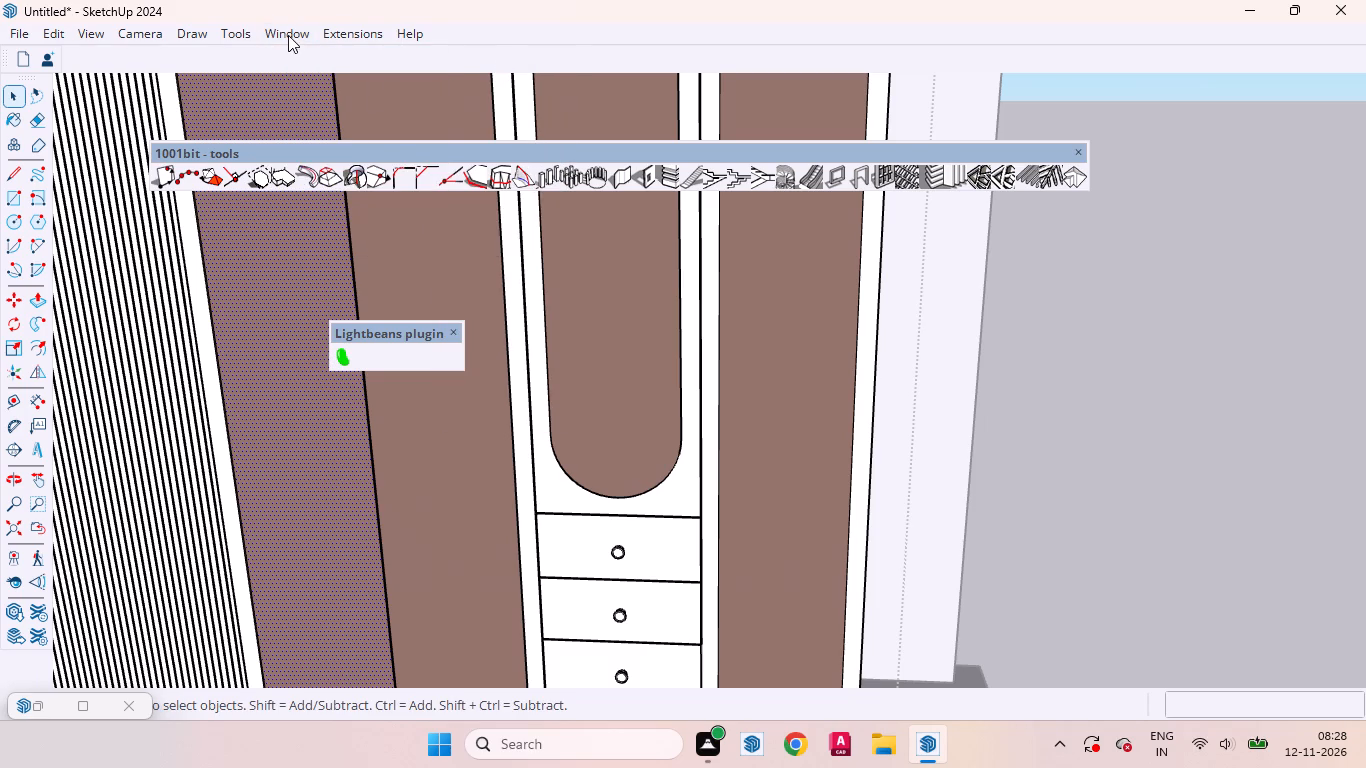
click(288, 35)
click(507, 62)
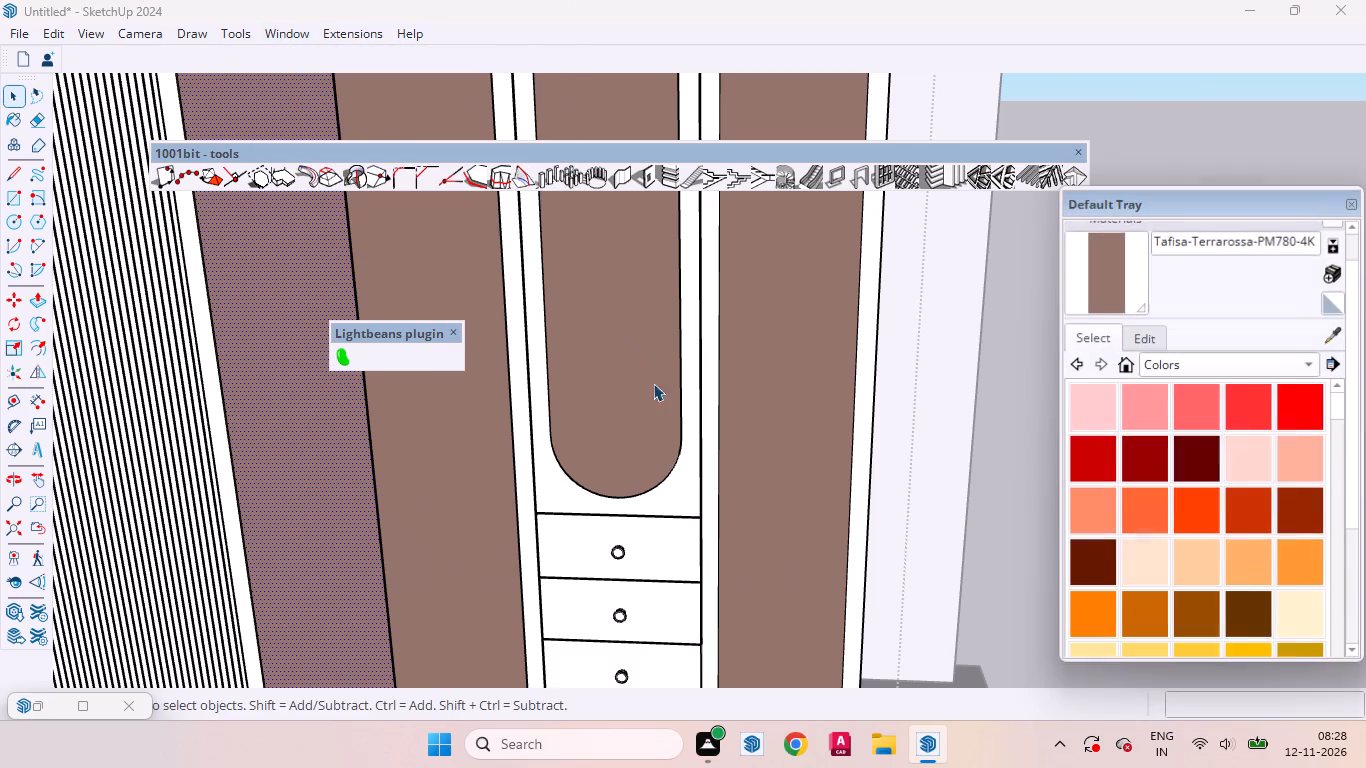
Paint the side edge nearest the drawers on the narrow arched end panel's recess with the Tafisa Terrarossa PM780 laminate.
click(799, 427)
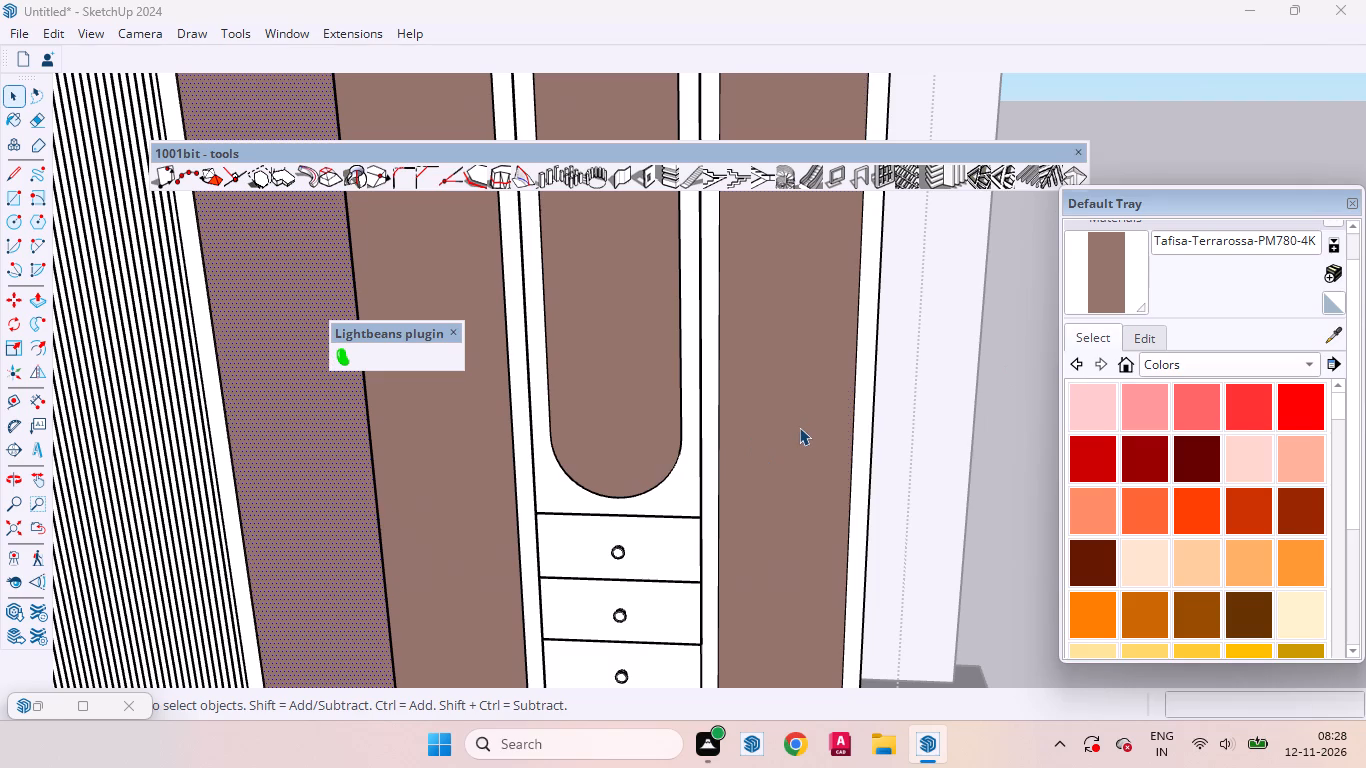
scroll(753, 478, up, 9)
middle_drag(688, 465, 458, 432)
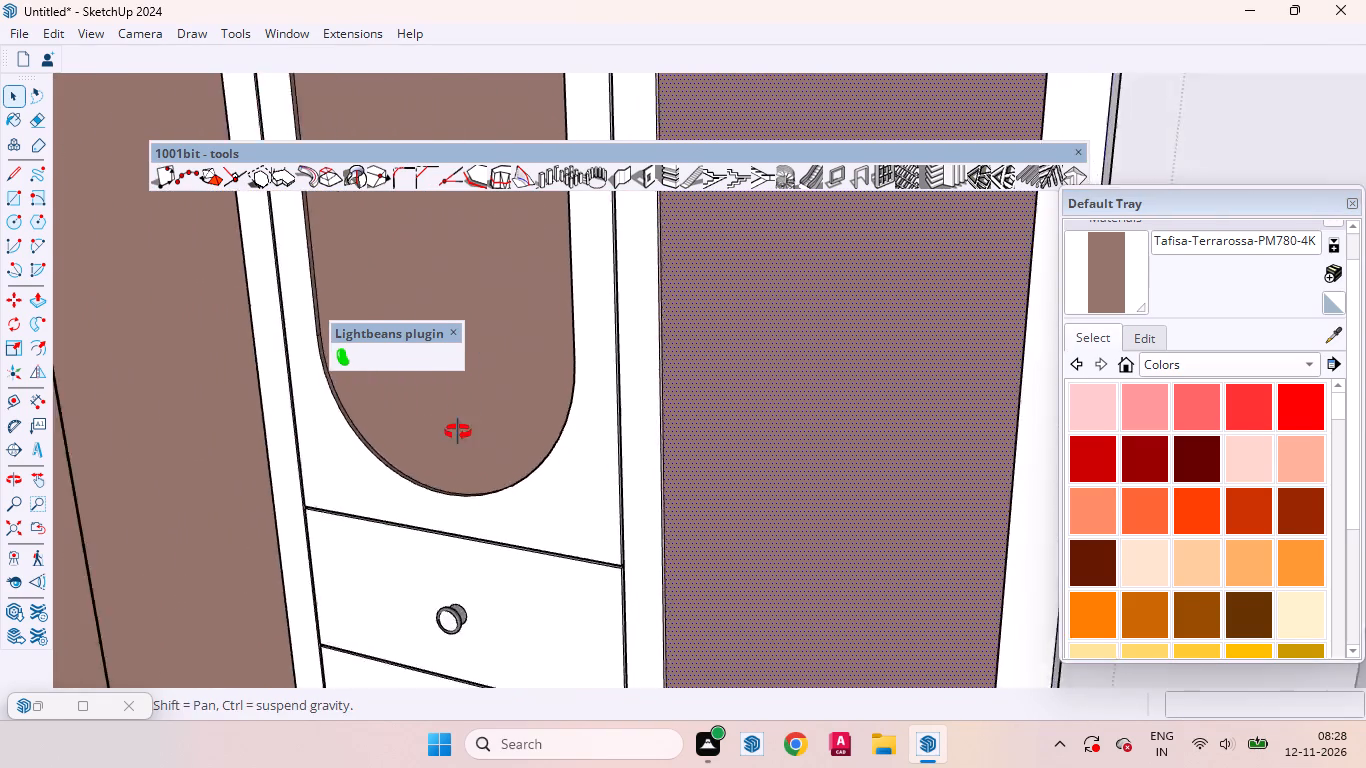
middle_drag(458, 432, 433, 427)
scroll(616, 413, up, 17)
click(678, 330)
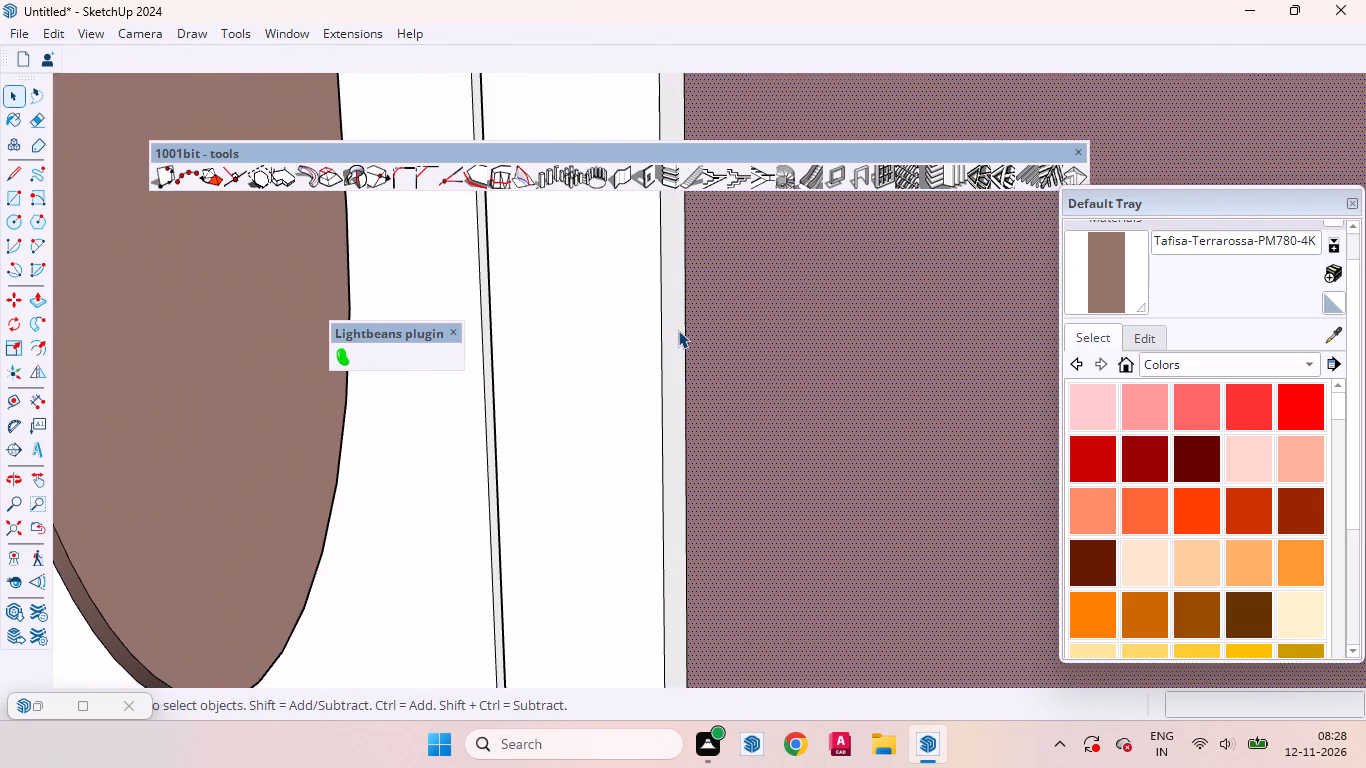
click(1110, 283)
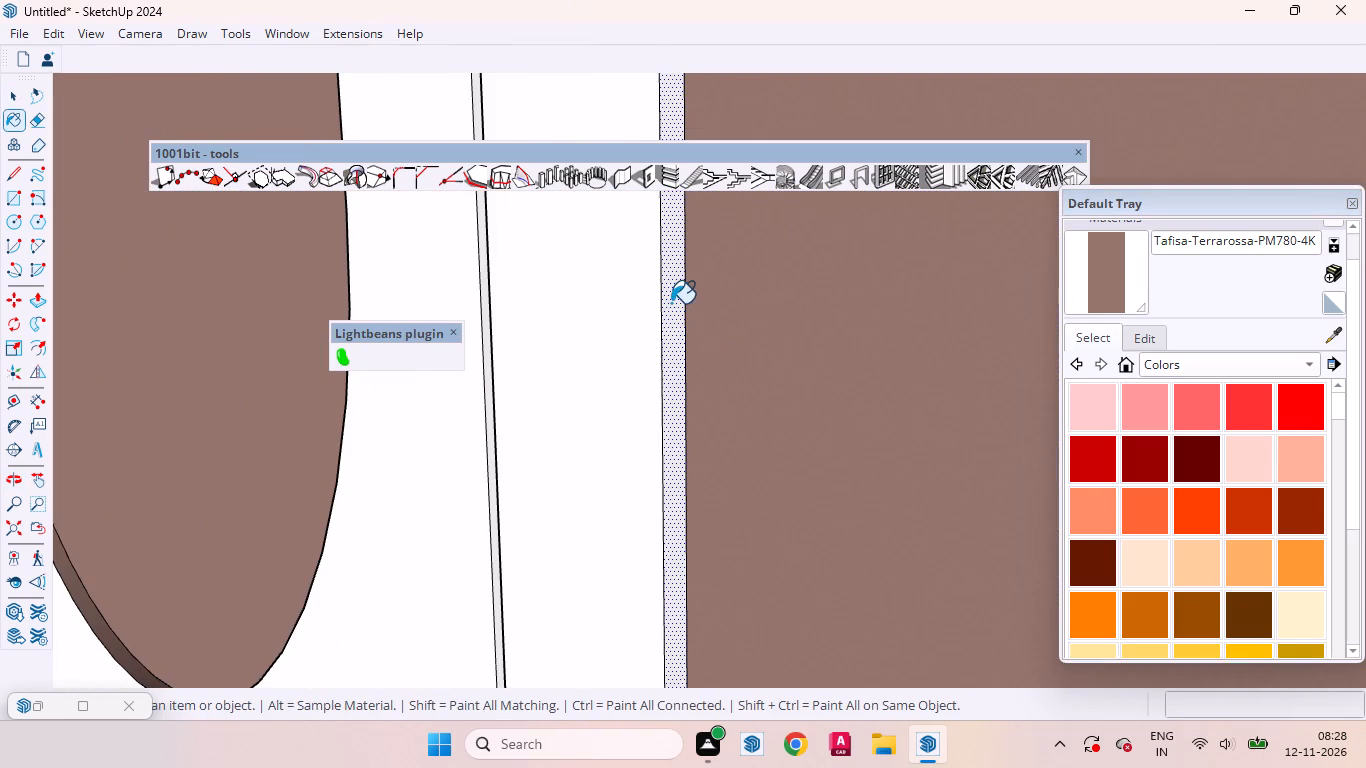
click(671, 300)
click(676, 274)
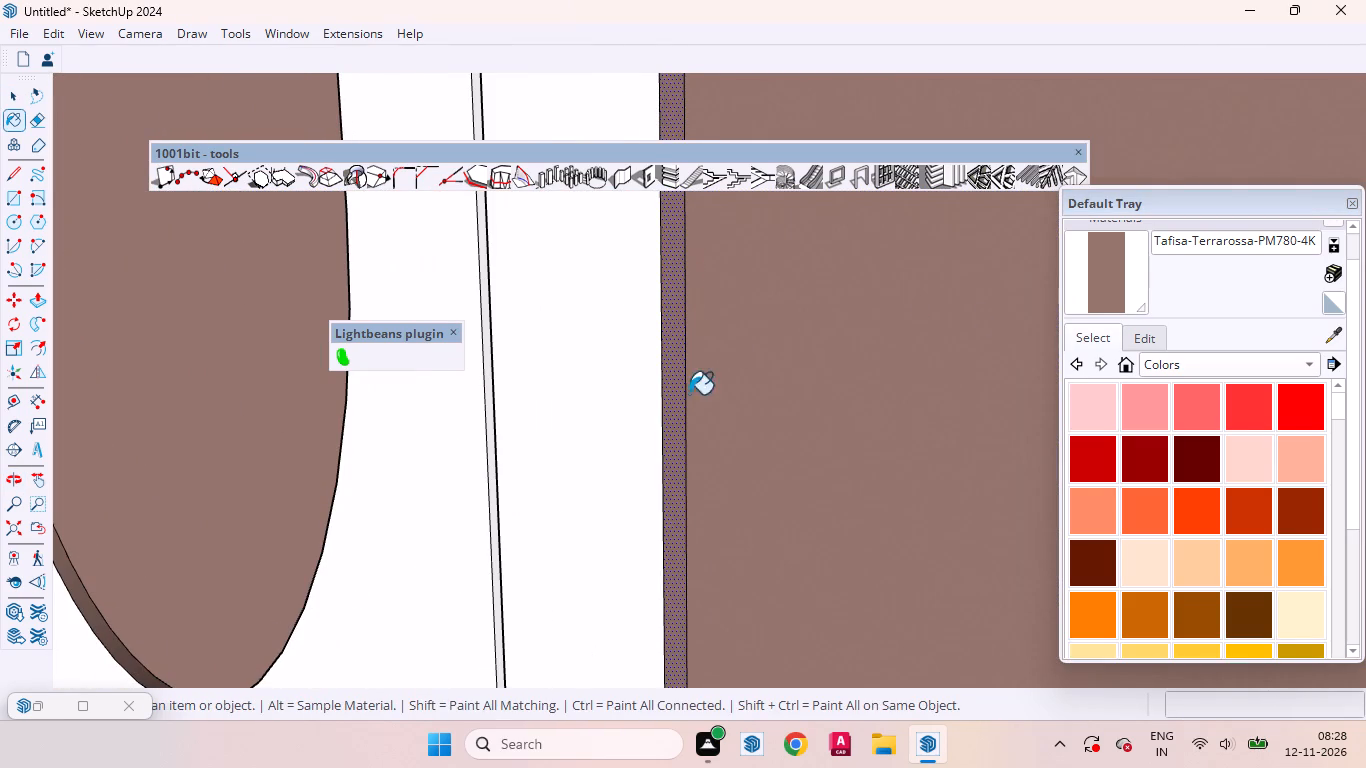
Paint the outer side edge of the narrow arched end panel's recess with the Terrarossa laminate.
scroll(733, 381, down, 20)
scroll(733, 381, down, 4)
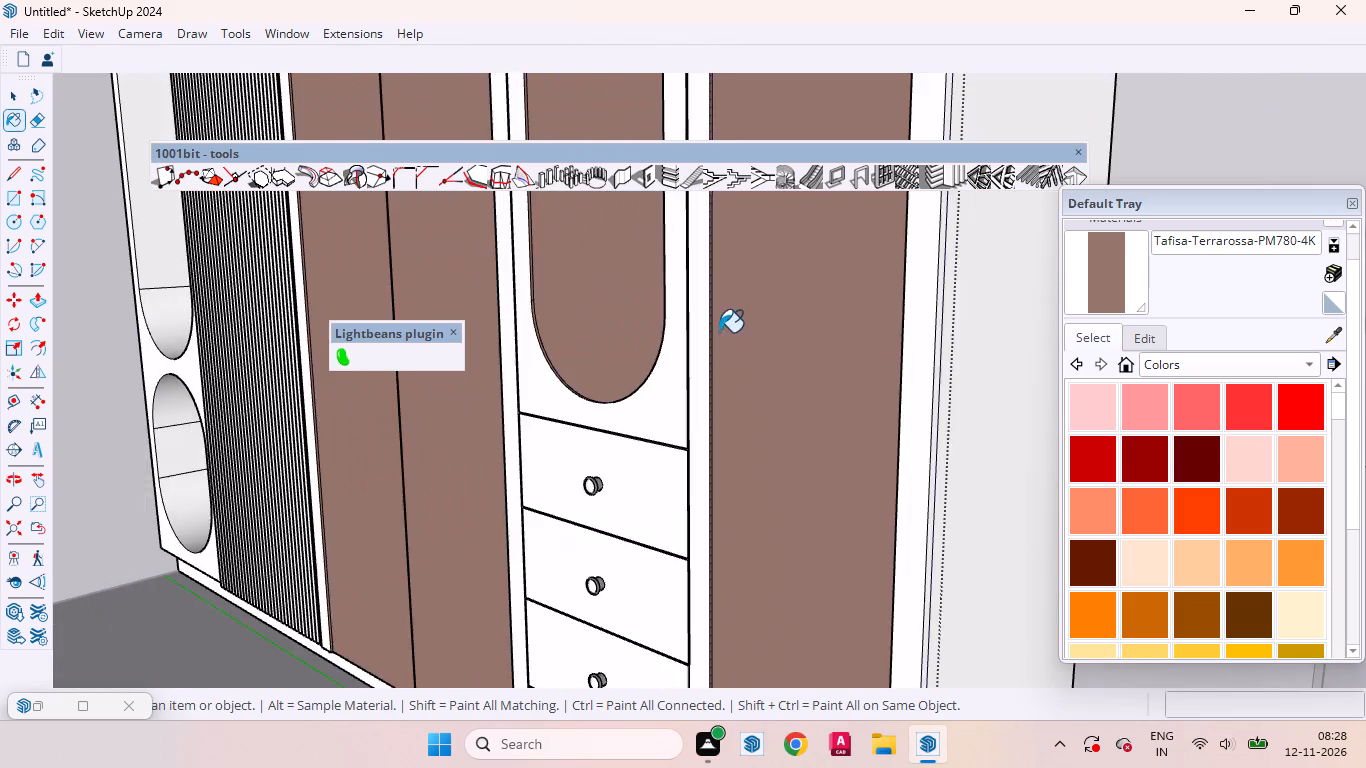
scroll(719, 332, down, 8)
middle_drag(760, 357, 968, 397)
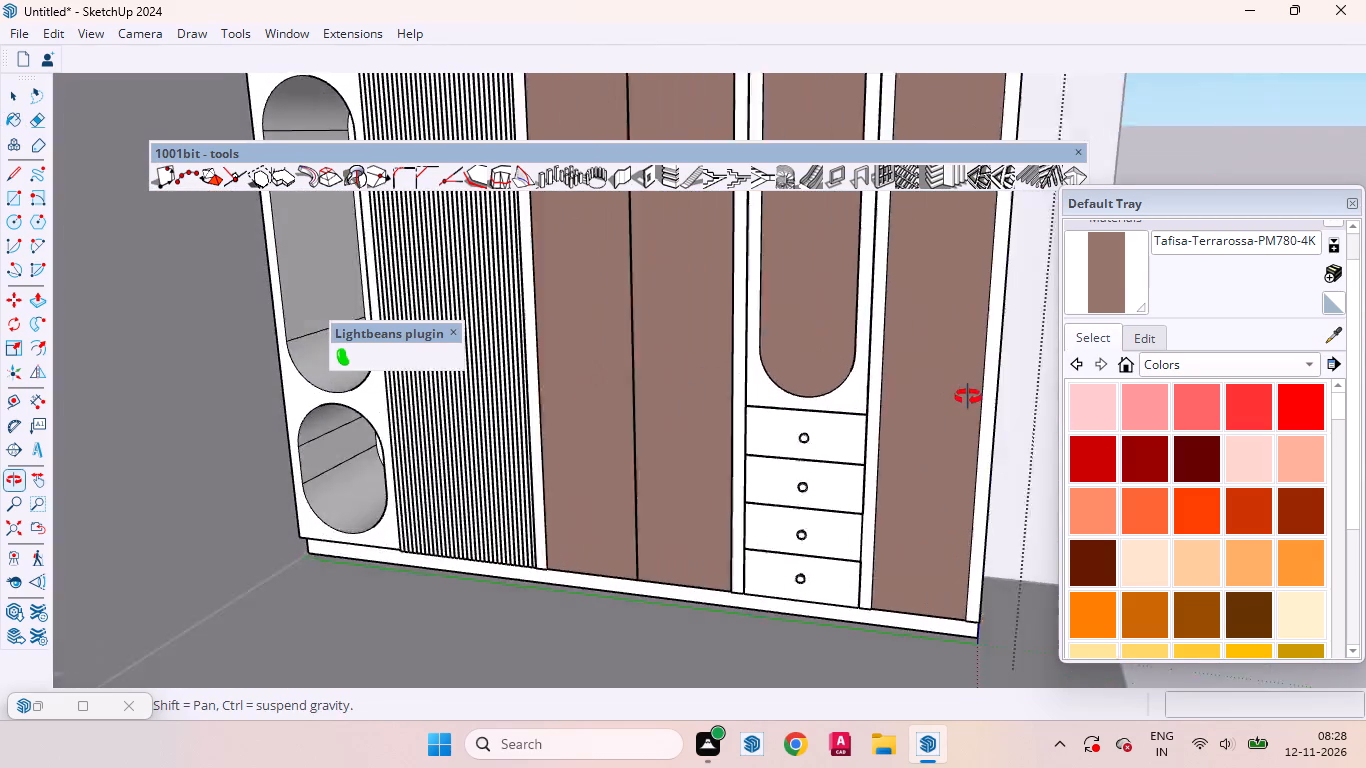
middle_drag(968, 397, 978, 401)
scroll(1034, 385, up, 20)
scroll(1034, 385, up, 5)
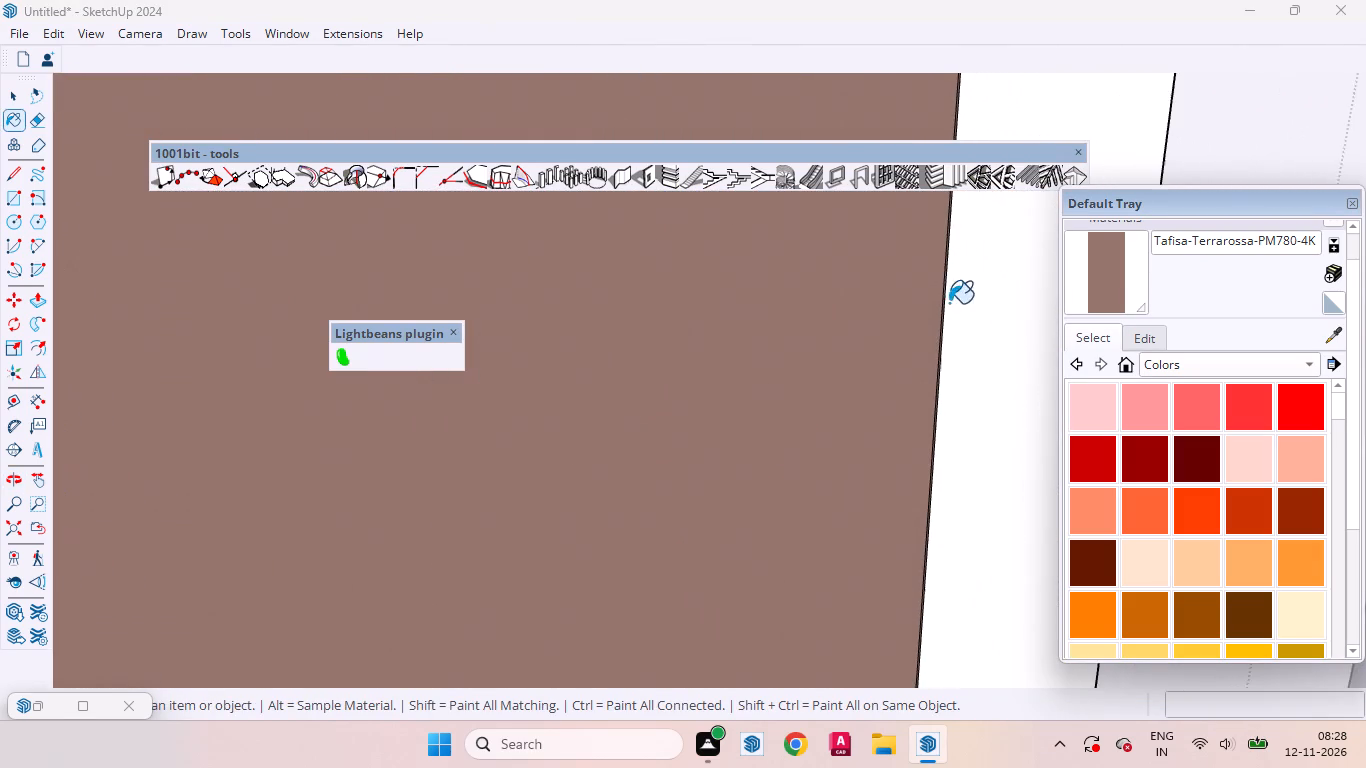
middle_drag(909, 312, 1079, 309)
scroll(938, 317, up, 4)
click(932, 290)
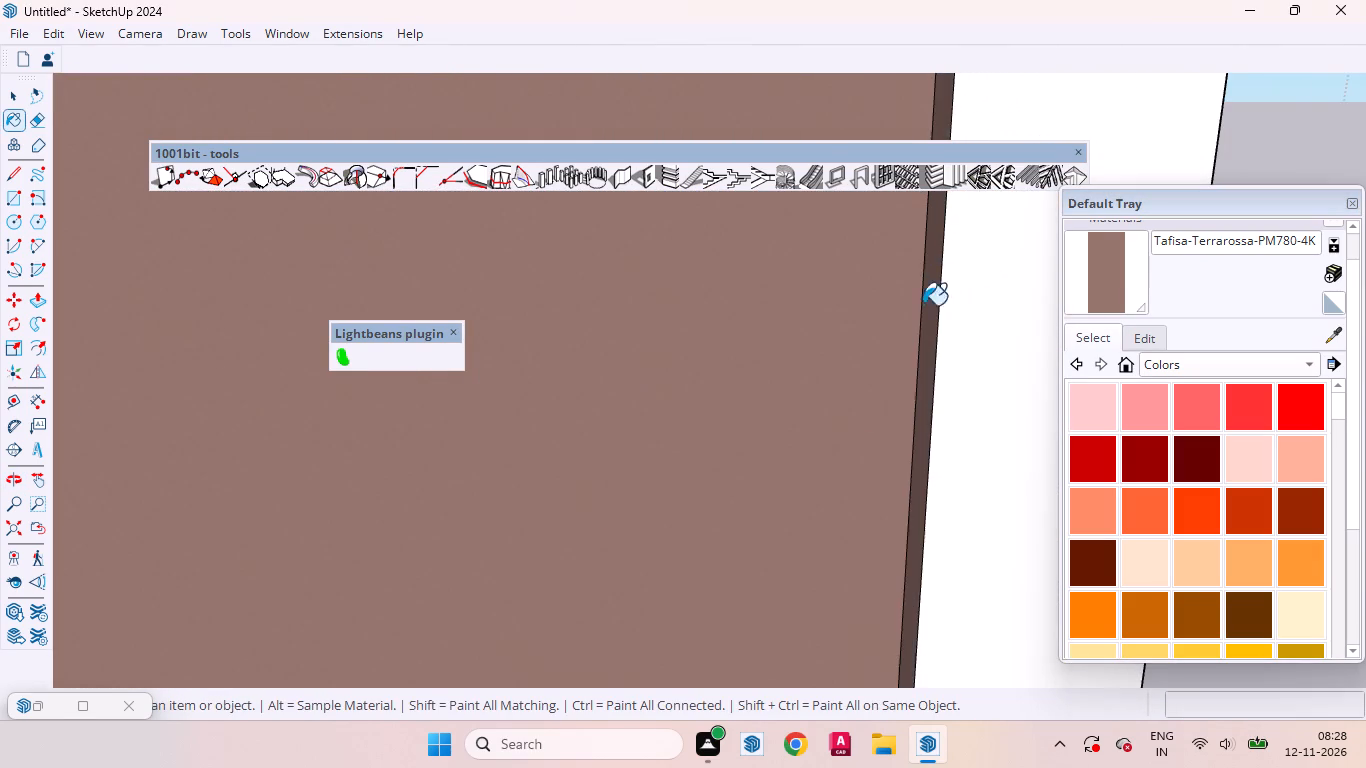
Paint the curved top edge of the narrow arched end panel's recess with the Terrarossa laminate.
scroll(818, 492, down, 20)
scroll(818, 492, down, 15)
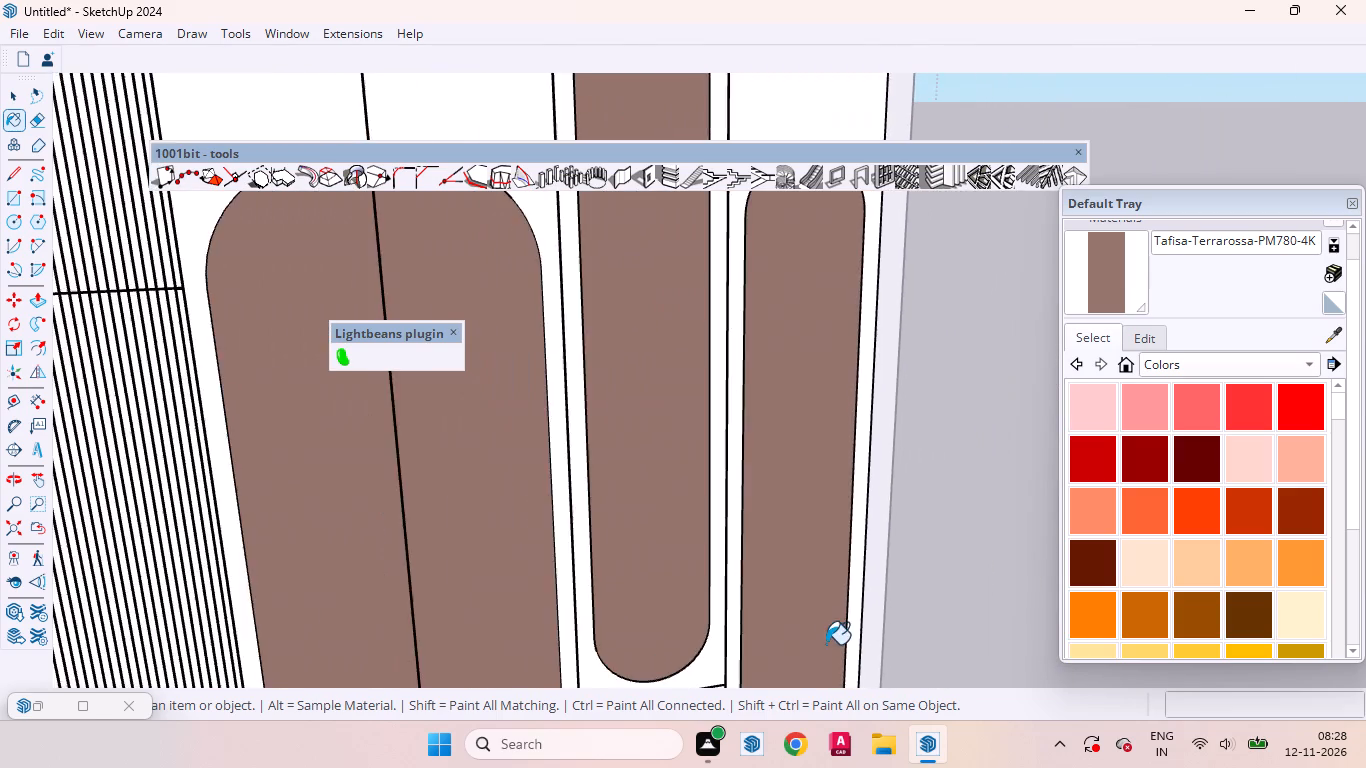
scroll(826, 644, down, 3)
scroll(797, 297, up, 8)
scroll(822, 259, up, 13)
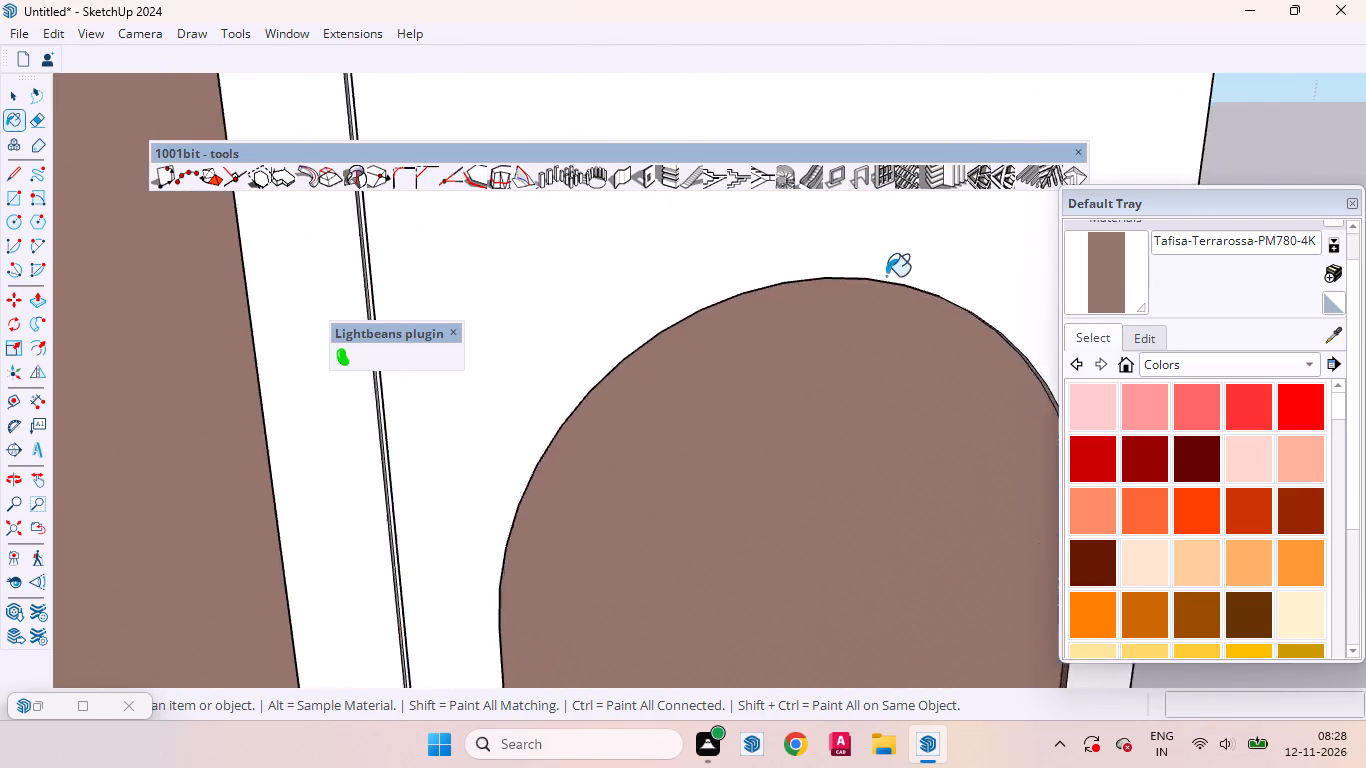
middle_drag(902, 310, 947, 124)
scroll(937, 292, up, 12)
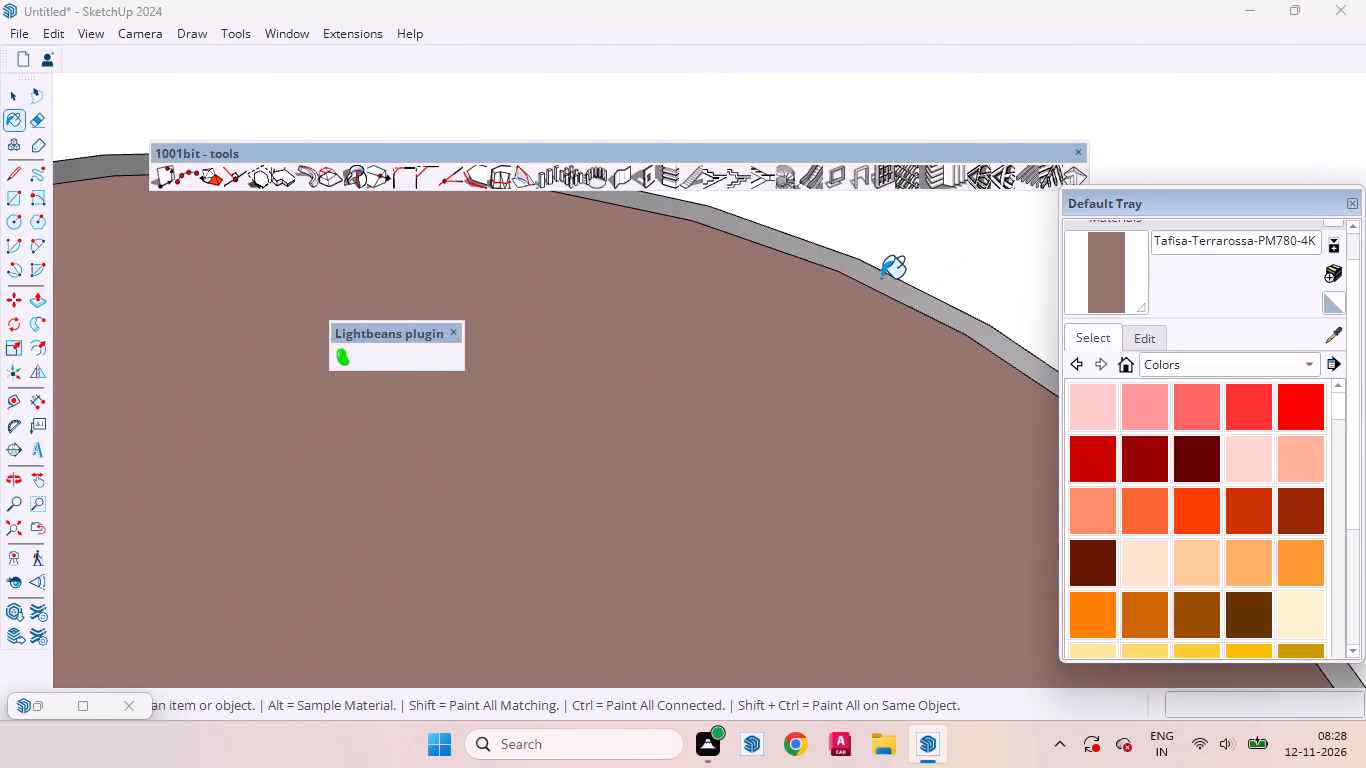
click(880, 285)
scroll(807, 371, down, 19)
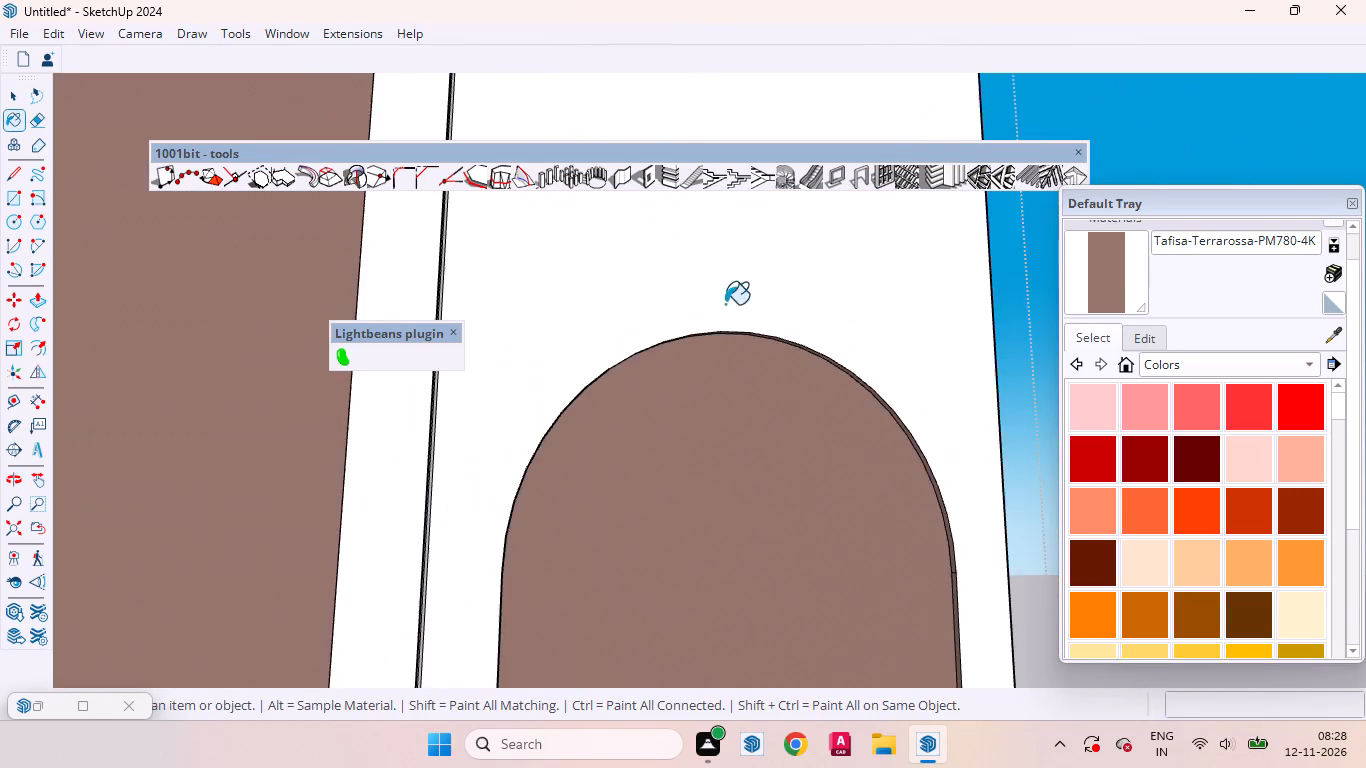
scroll(725, 304, down, 9)
Examine the Terrarossa-painted panels across the whole wardrobe and the white fronts around the drawers.
click(14, 85)
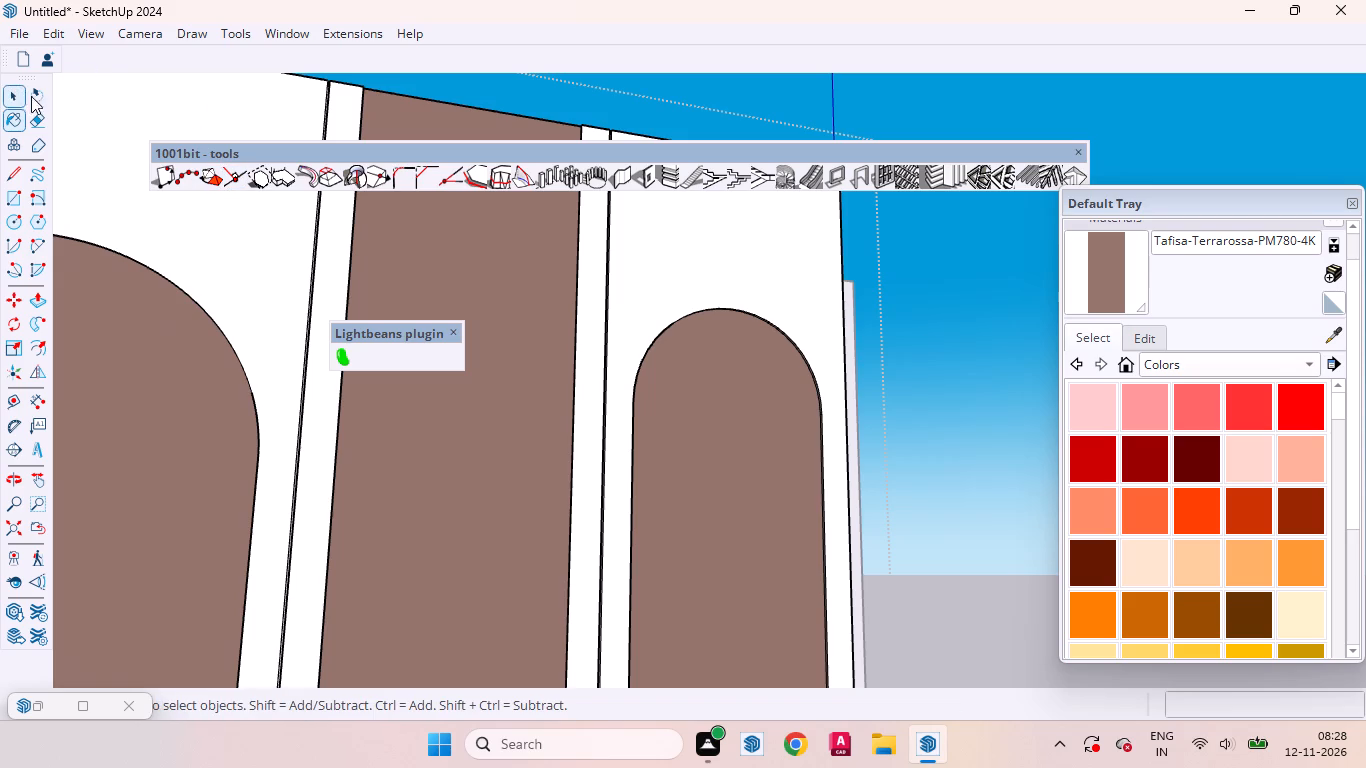
scroll(863, 442, down, 20)
scroll(863, 442, down, 5)
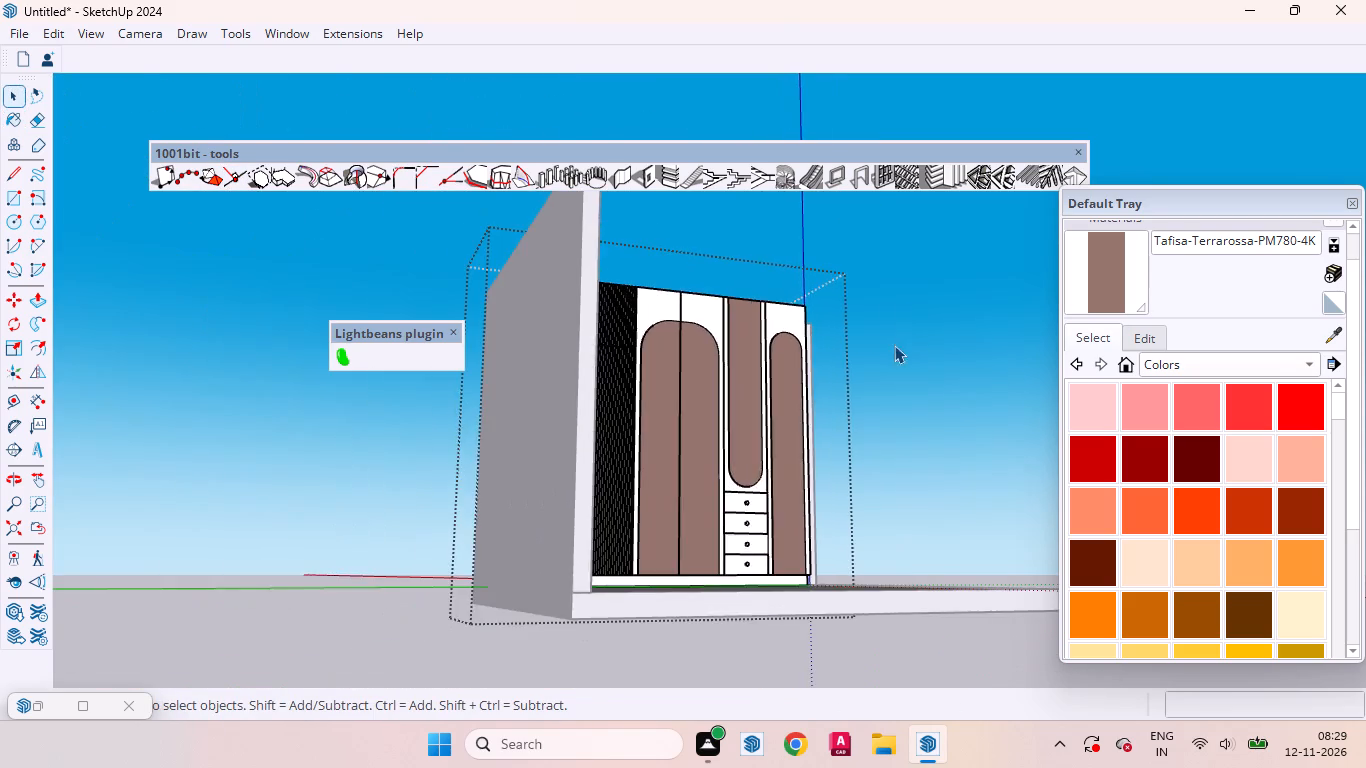
middle_drag(880, 368, 793, 521)
click(921, 481)
scroll(719, 352, up, 2)
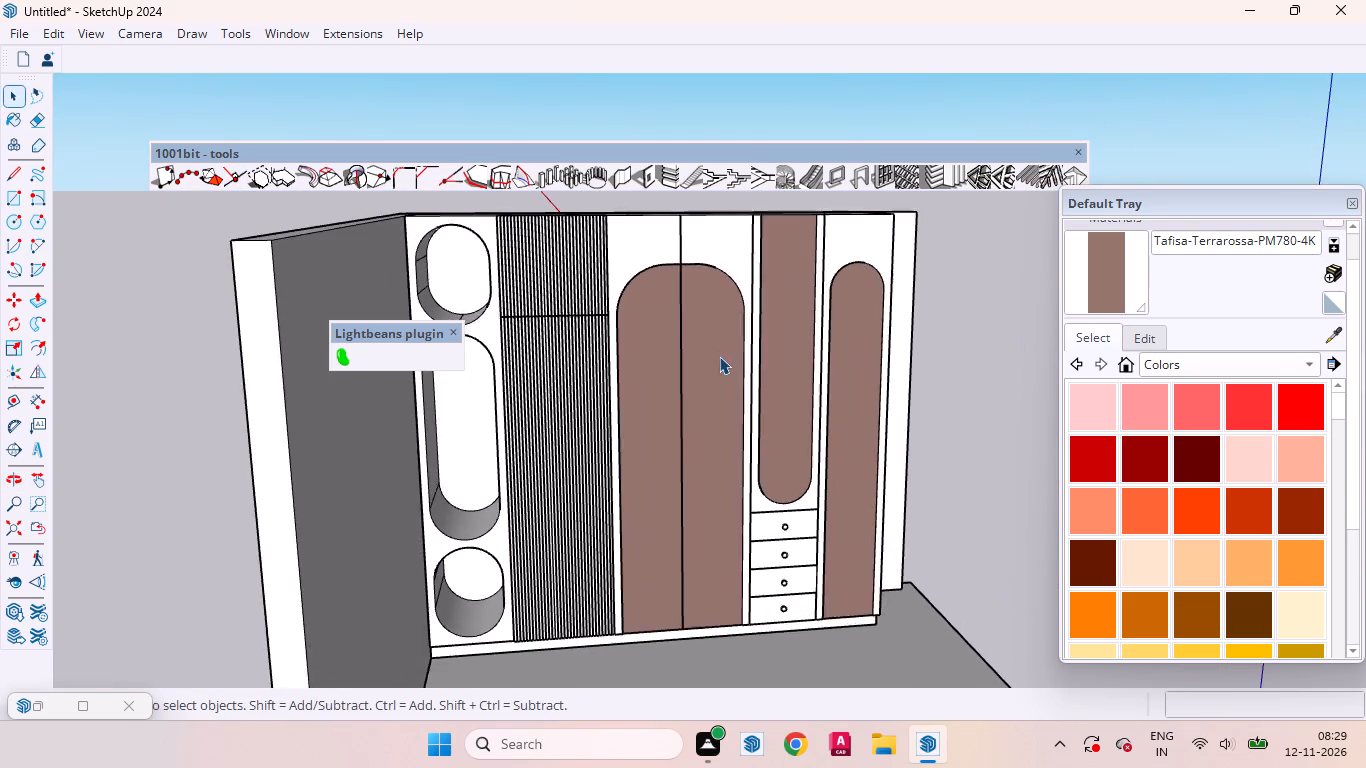
scroll(719, 356, up, 3)
middle_drag(711, 424, 699, 372)
scroll(865, 508, up, 7)
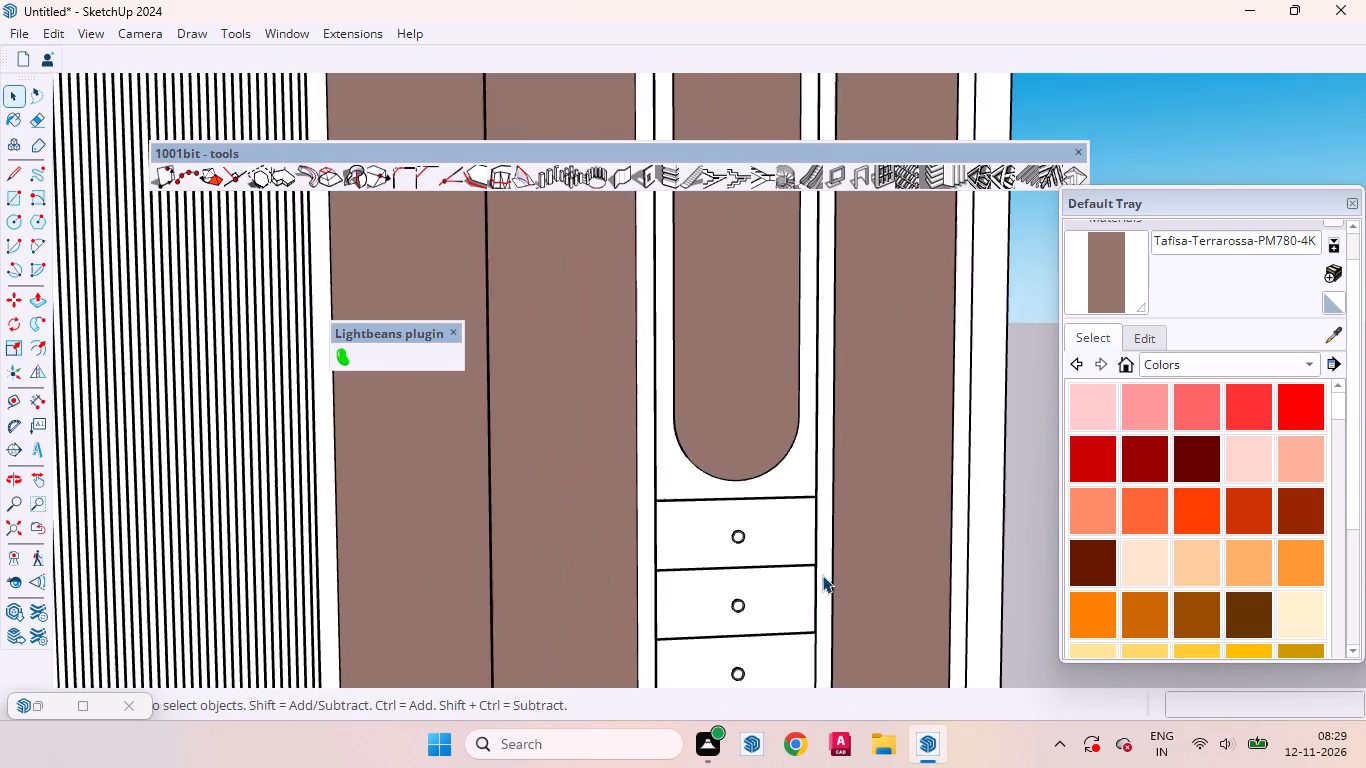
scroll(822, 575, up, 4)
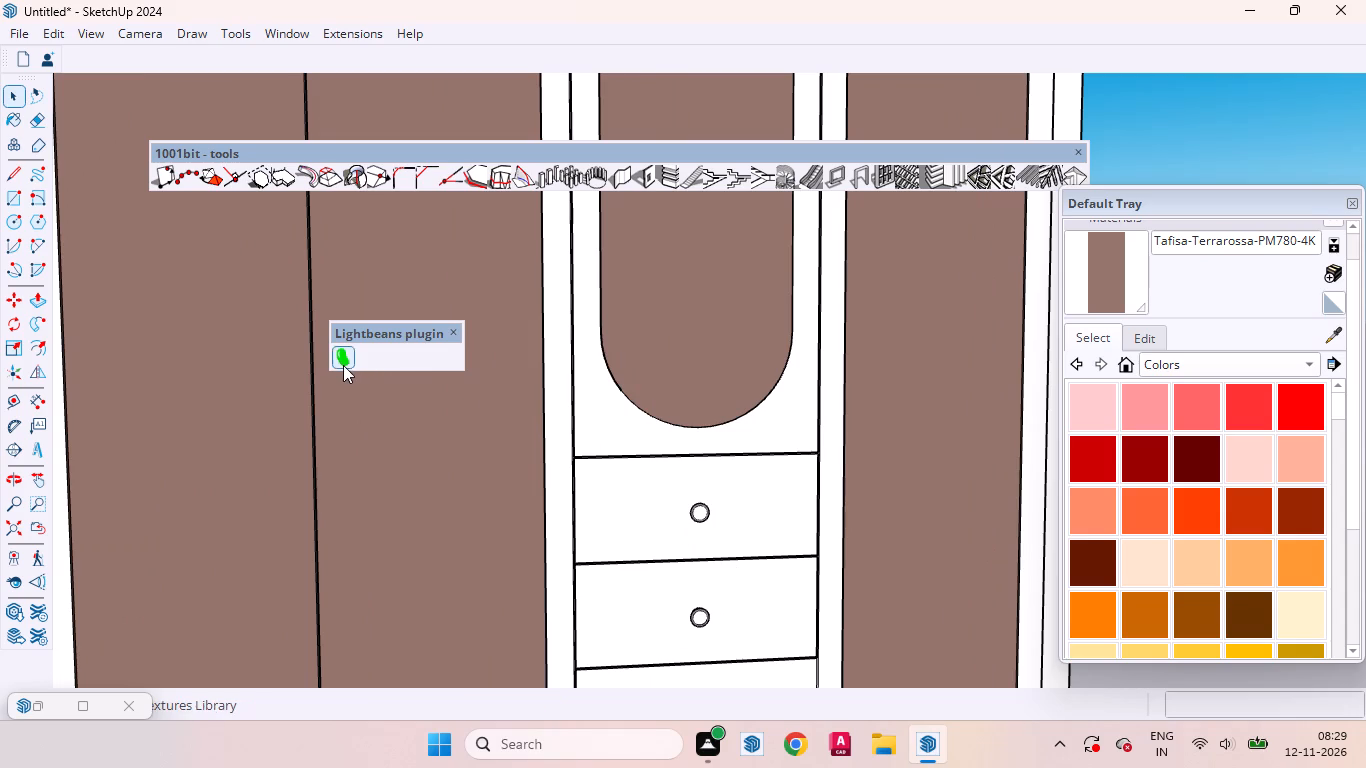
Browse the laminates in the Lightbeans library and download the Uniboard L19 - Putty Laminate into the model.
click(341, 363)
scroll(775, 465, up, 2)
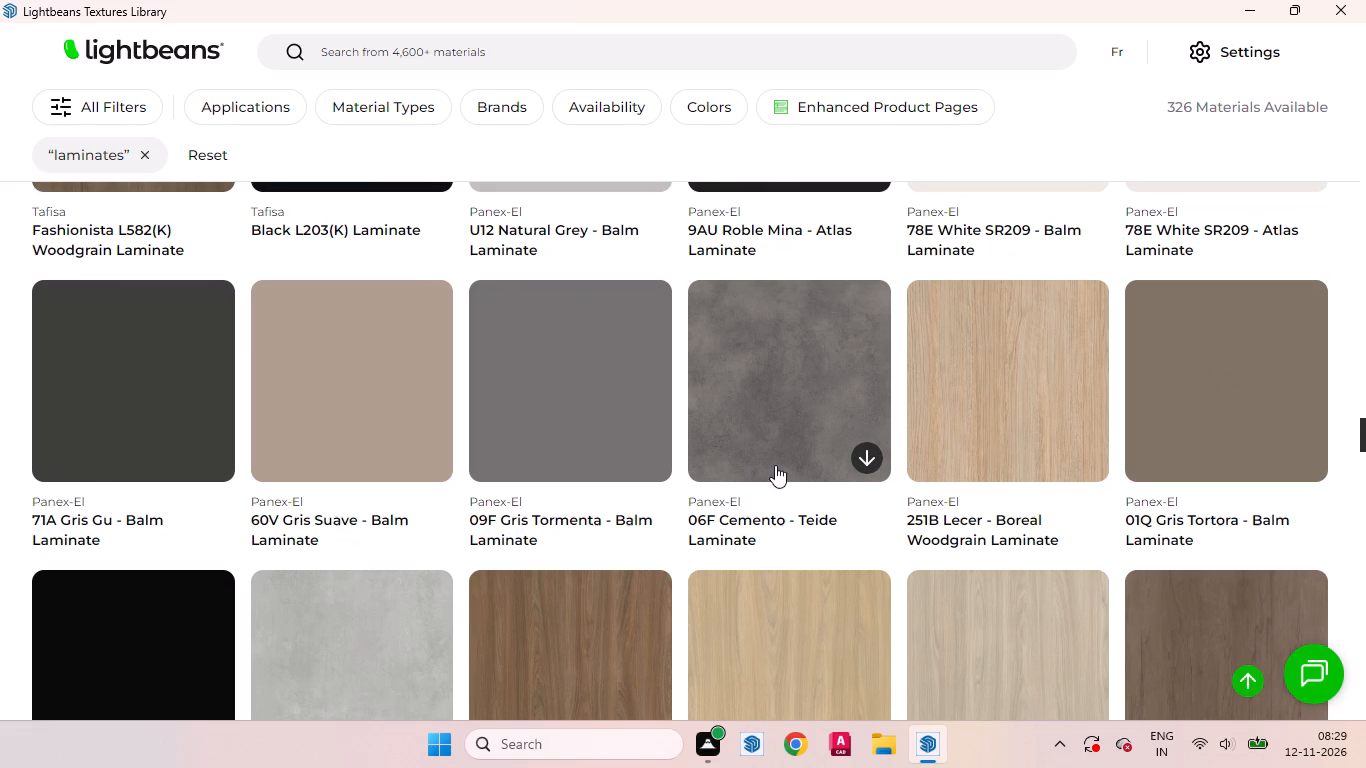
scroll(775, 465, up, 1)
scroll(921, 484, up, 5)
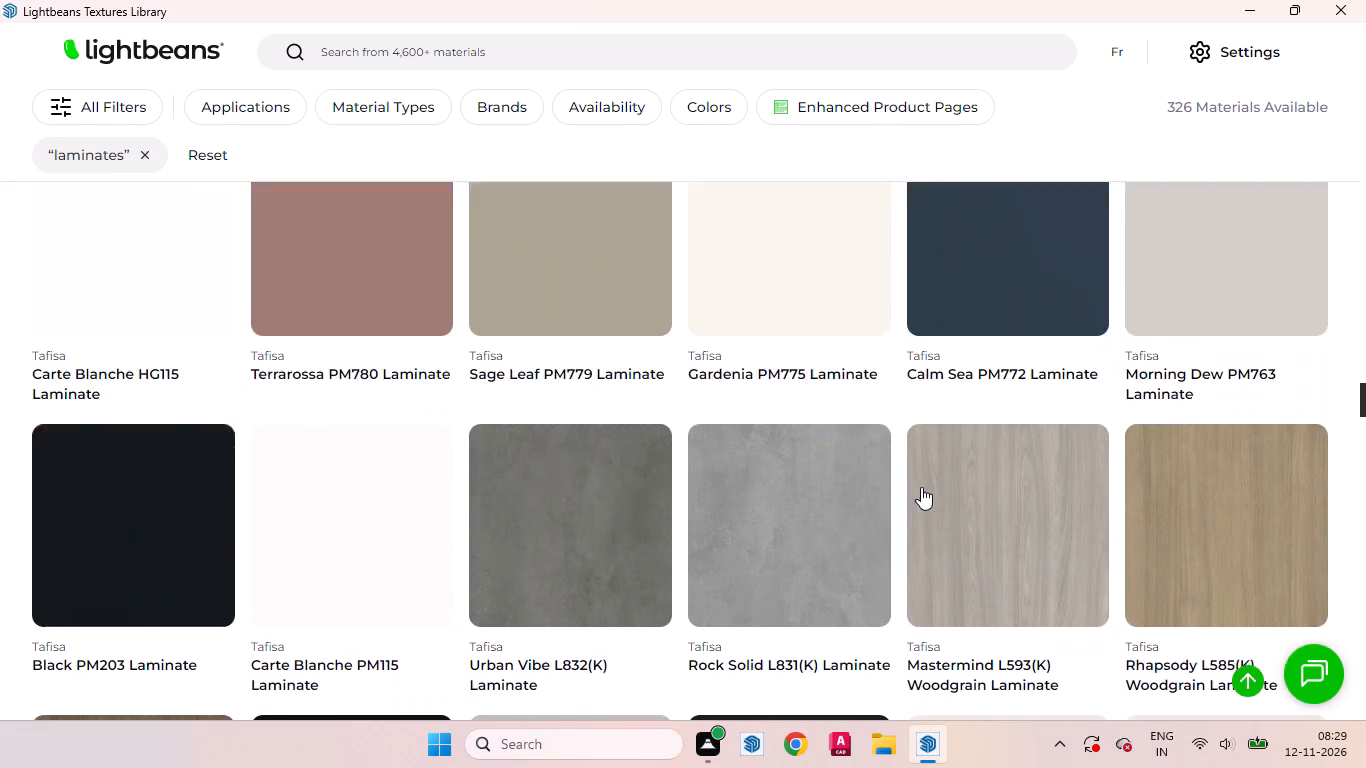
scroll(921, 487, up, 3)
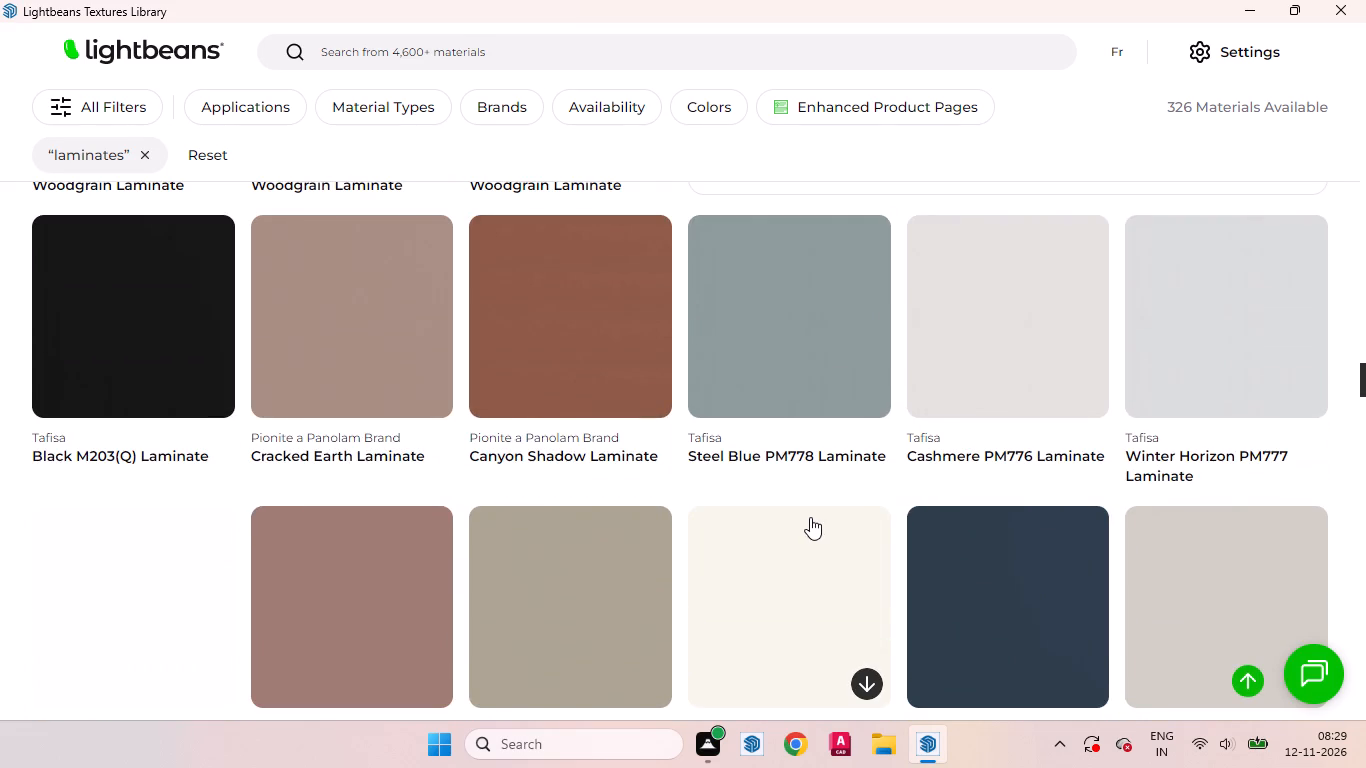
scroll(810, 517, up, 4)
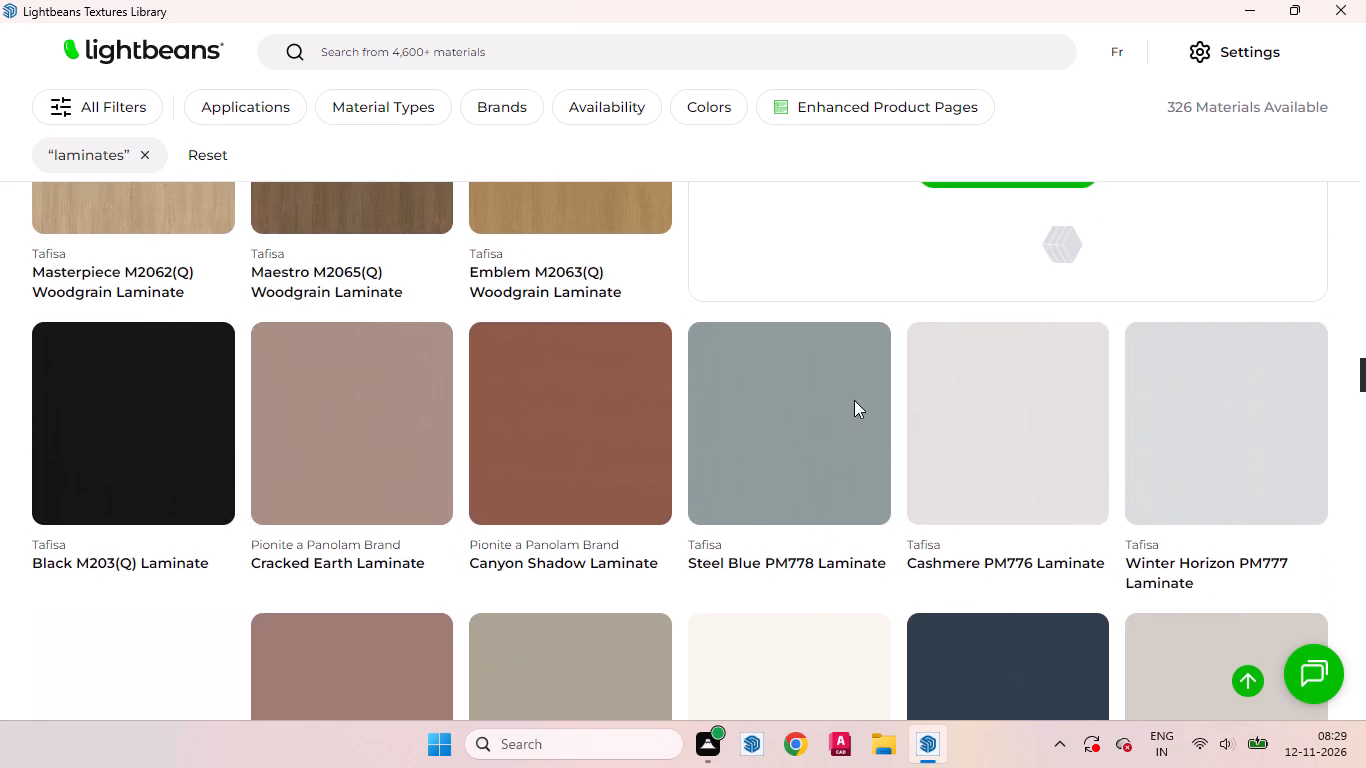
scroll(861, 386, up, 8)
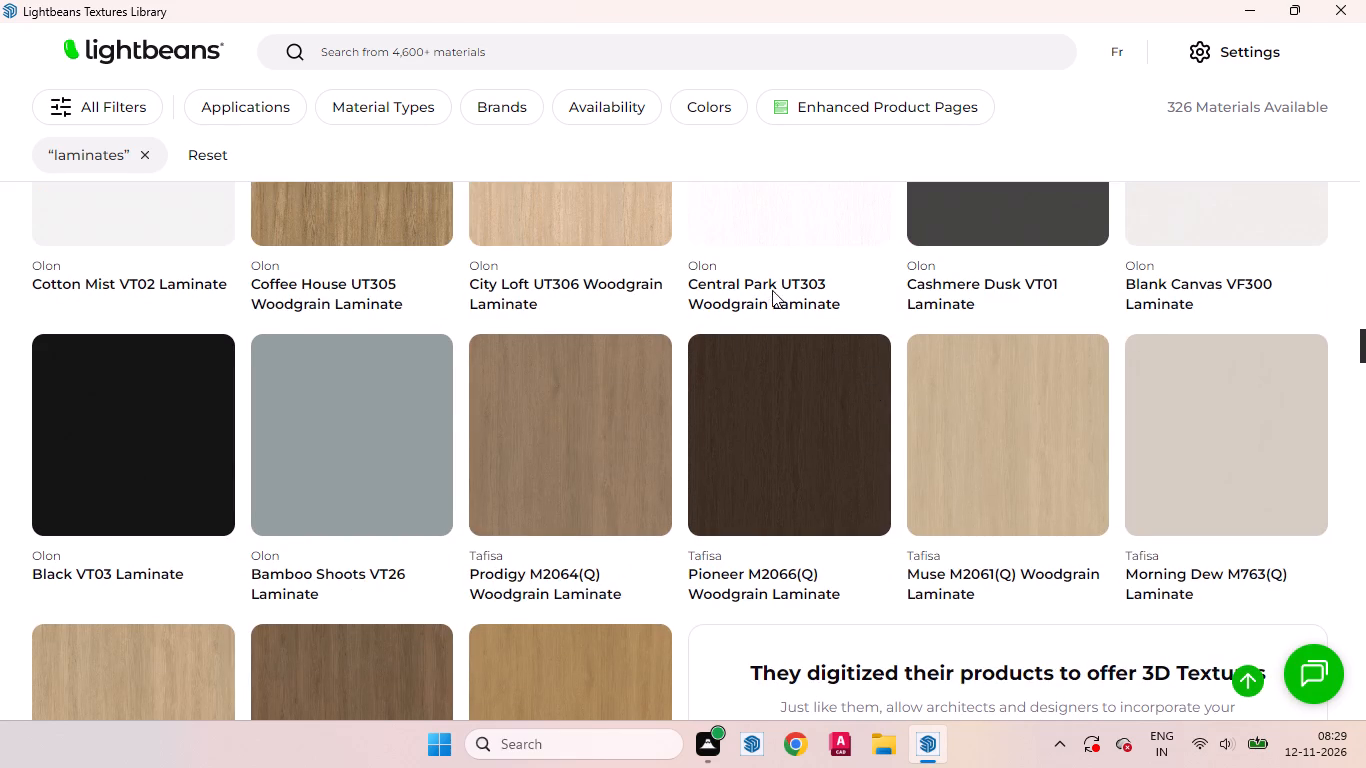
scroll(795, 277, up, 2)
scroll(795, 518, up, 2)
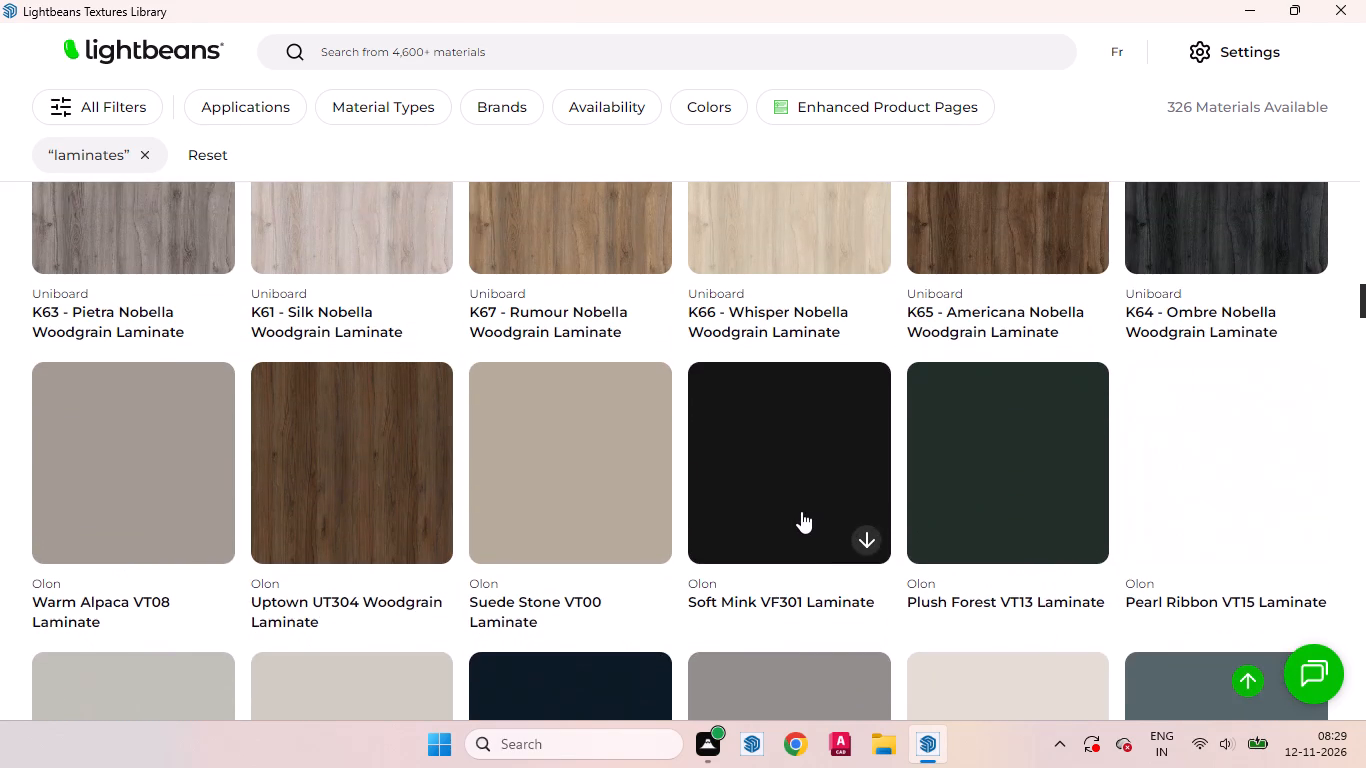
scroll(801, 511, up, 1)
scroll(801, 502, down, 3)
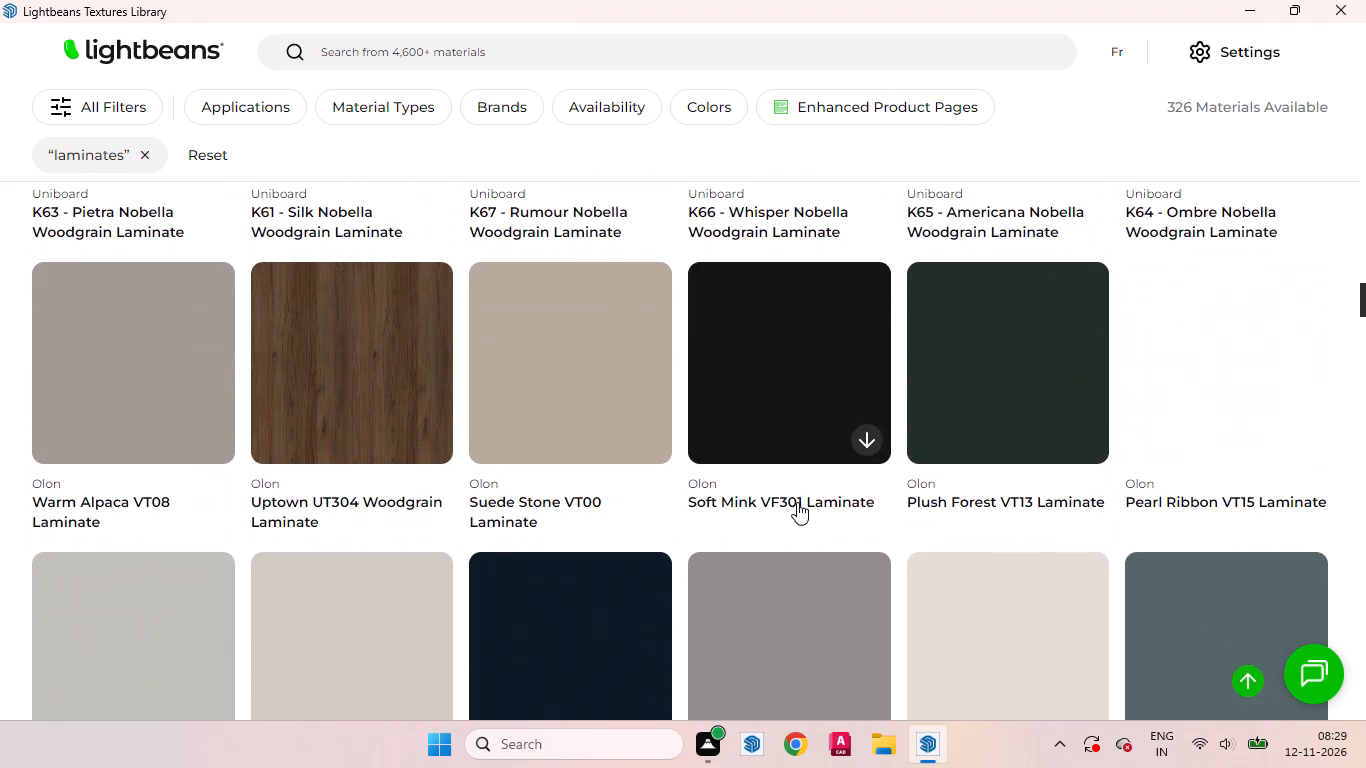
scroll(797, 502, up, 11)
scroll(698, 401, up, 3)
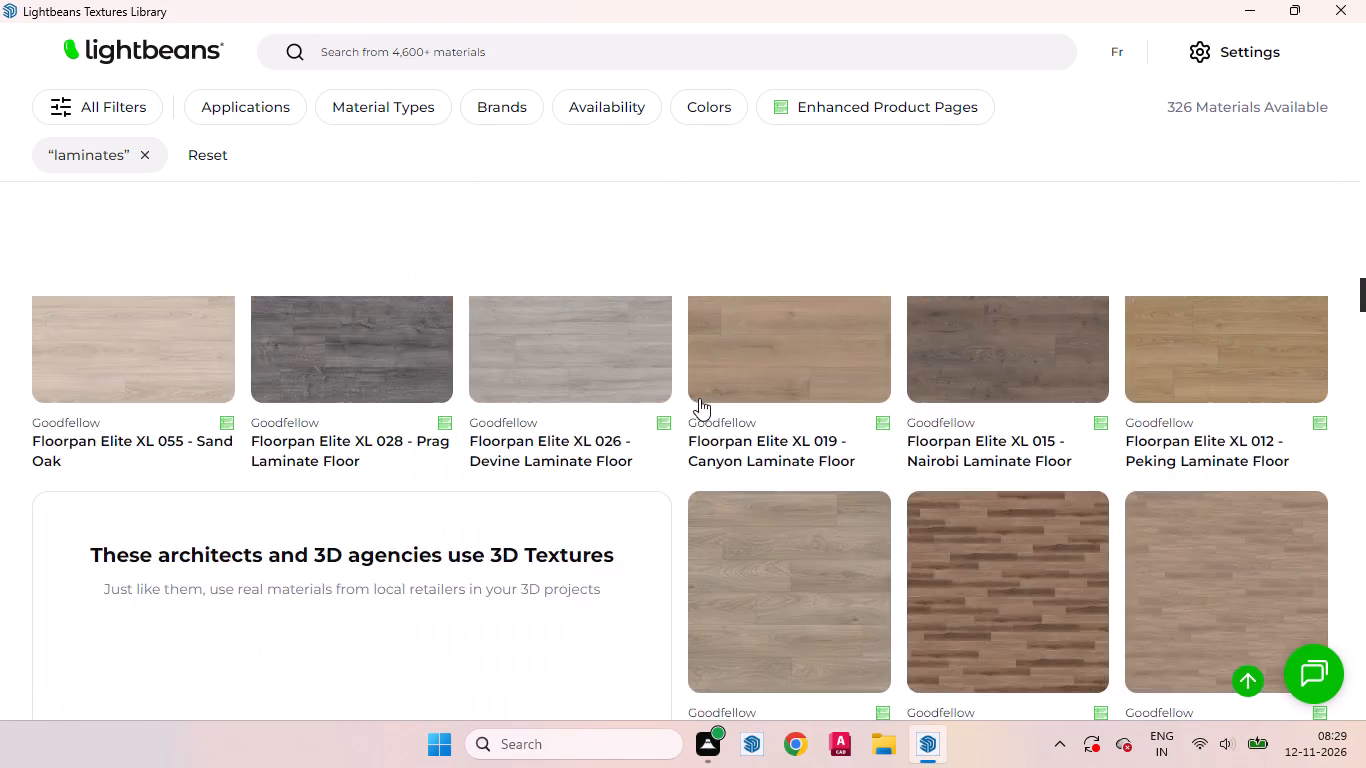
scroll(725, 406, up, 11)
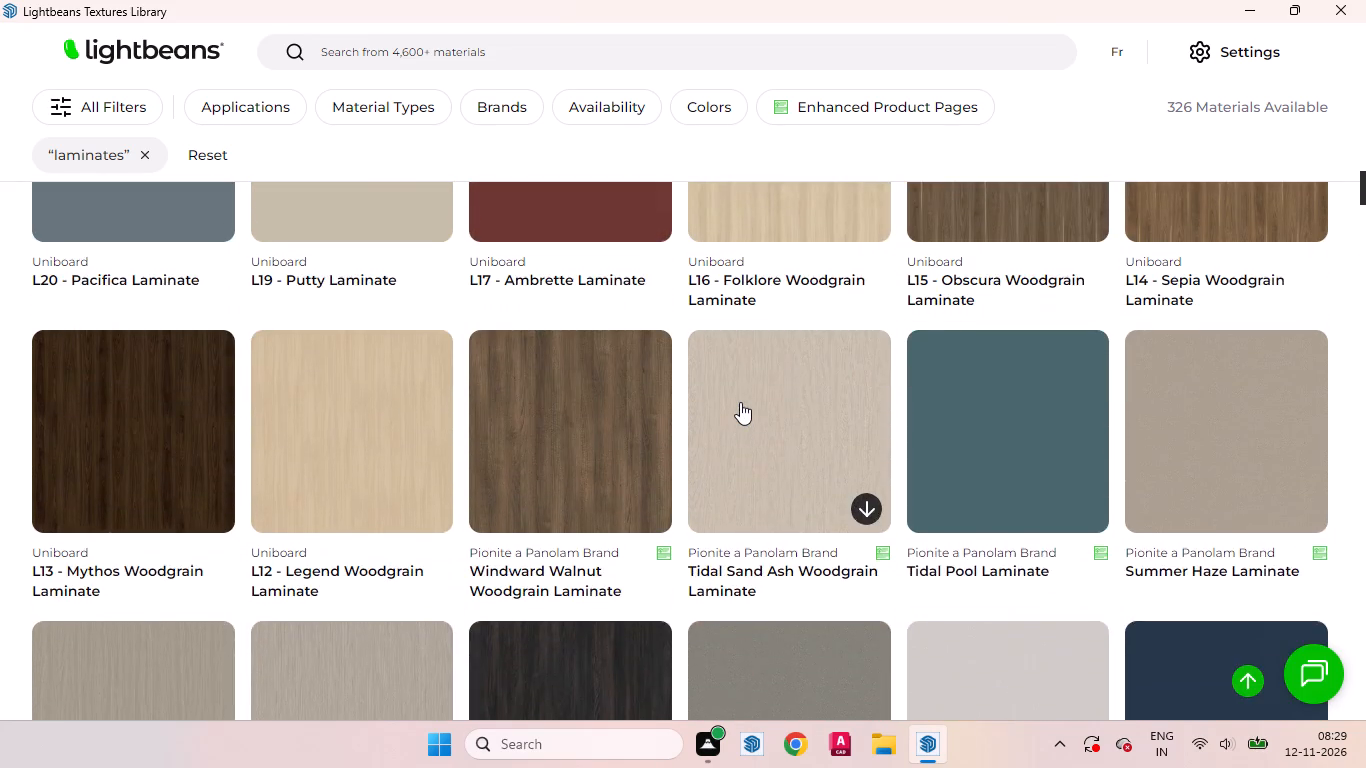
scroll(740, 402, up, 3)
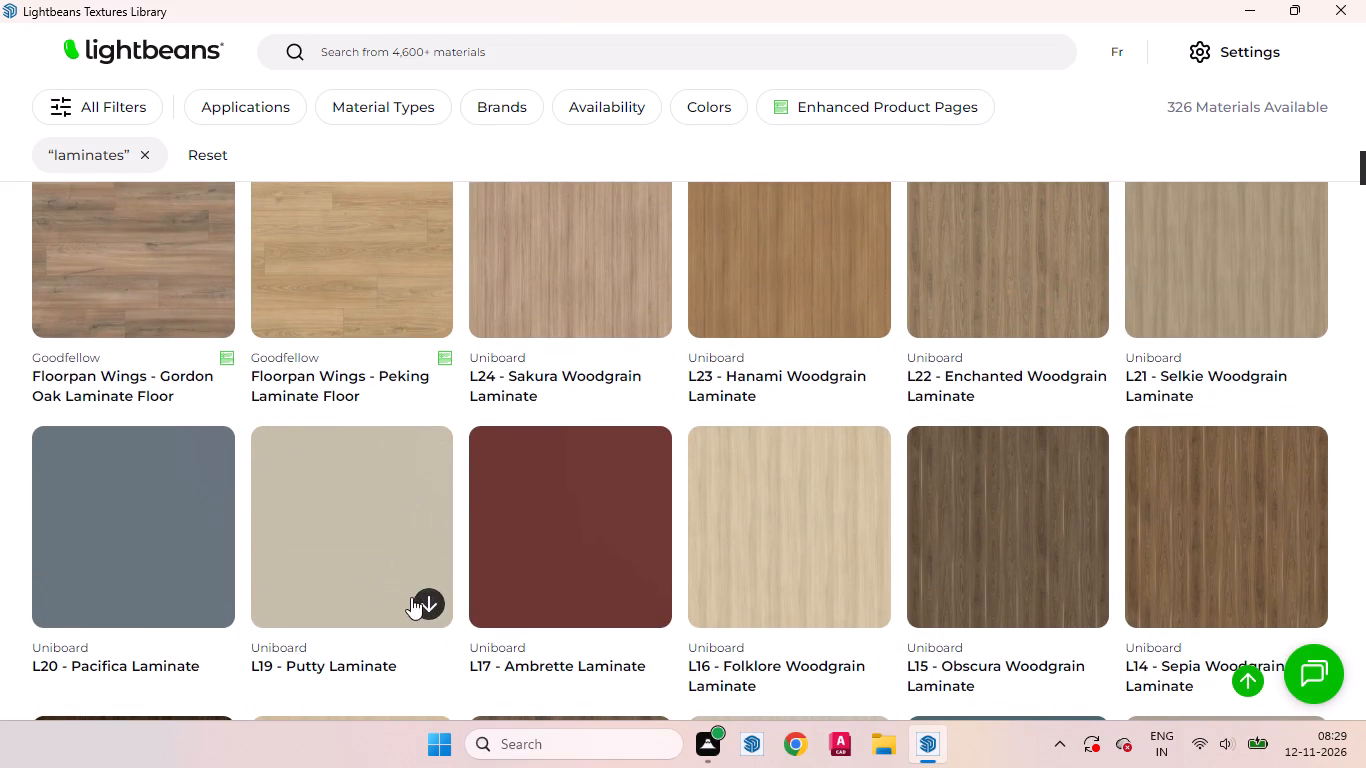
click(425, 598)
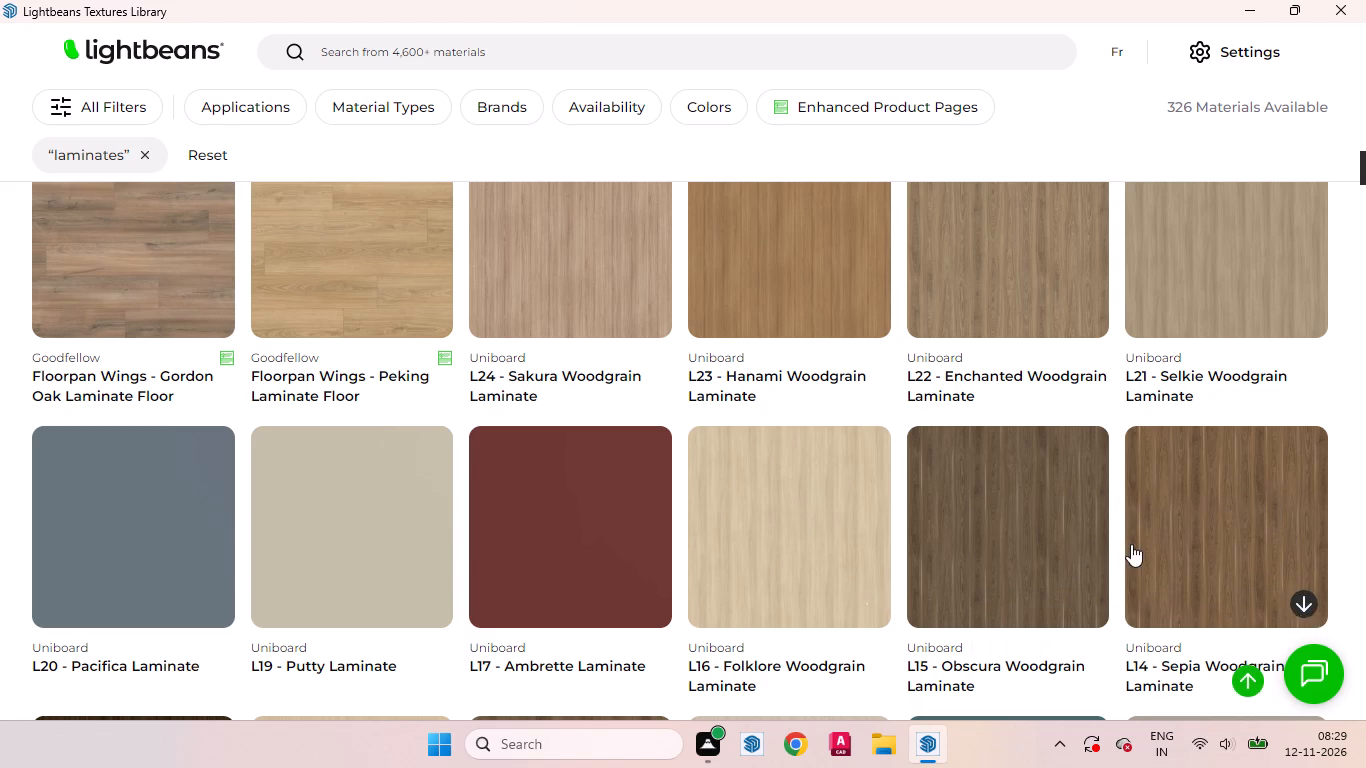
click(1250, 14)
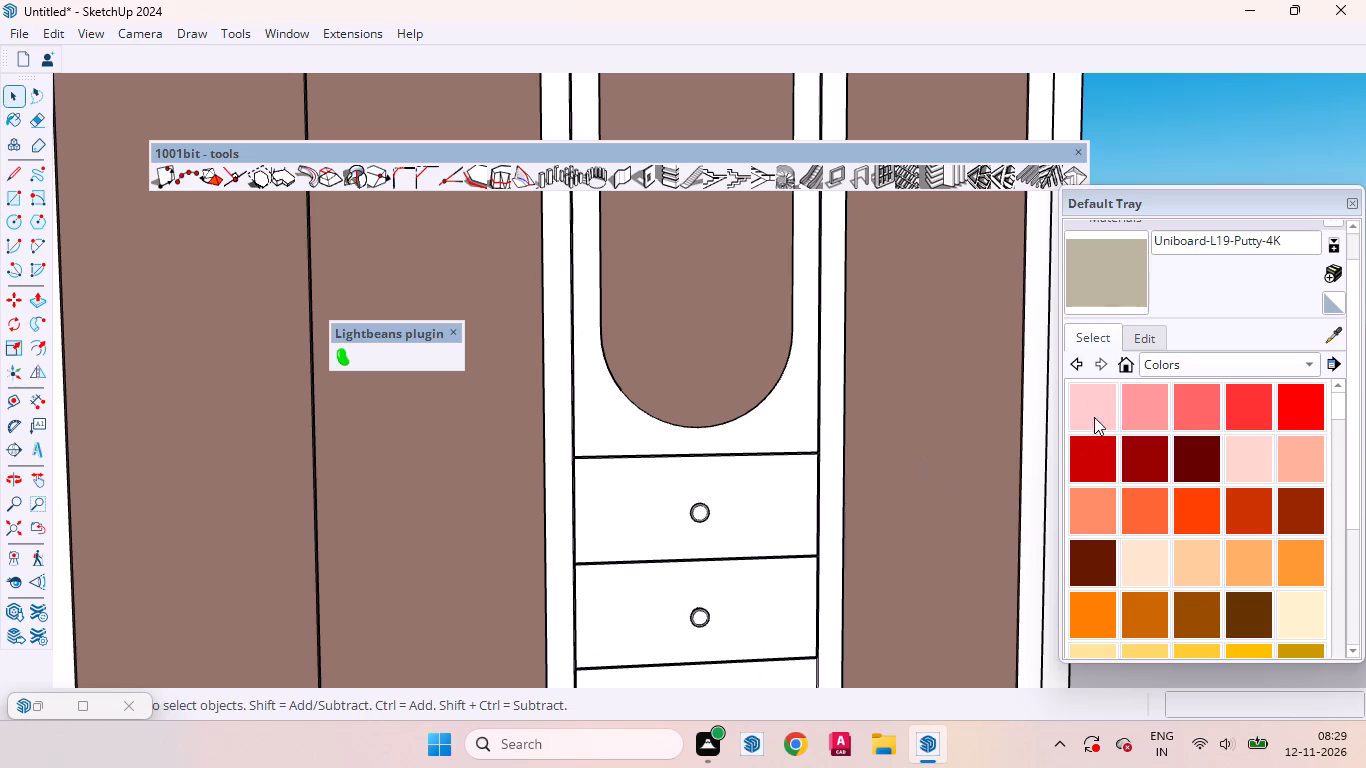
Paint the whole wardrobe carcass and its white fronts with the Uniboard-L19-Putty-4K laminate.
click(1112, 290)
scroll(785, 436, up, 7)
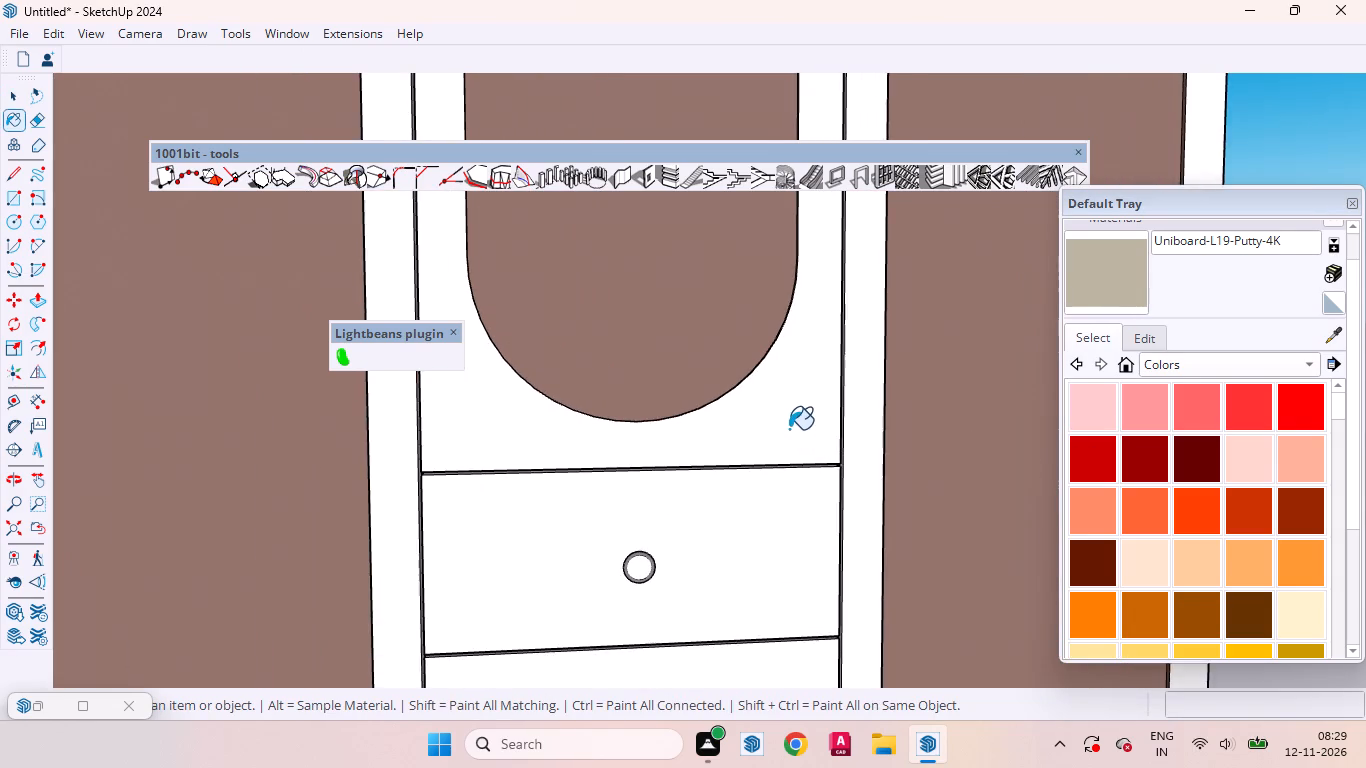
key(space)
click(787, 415)
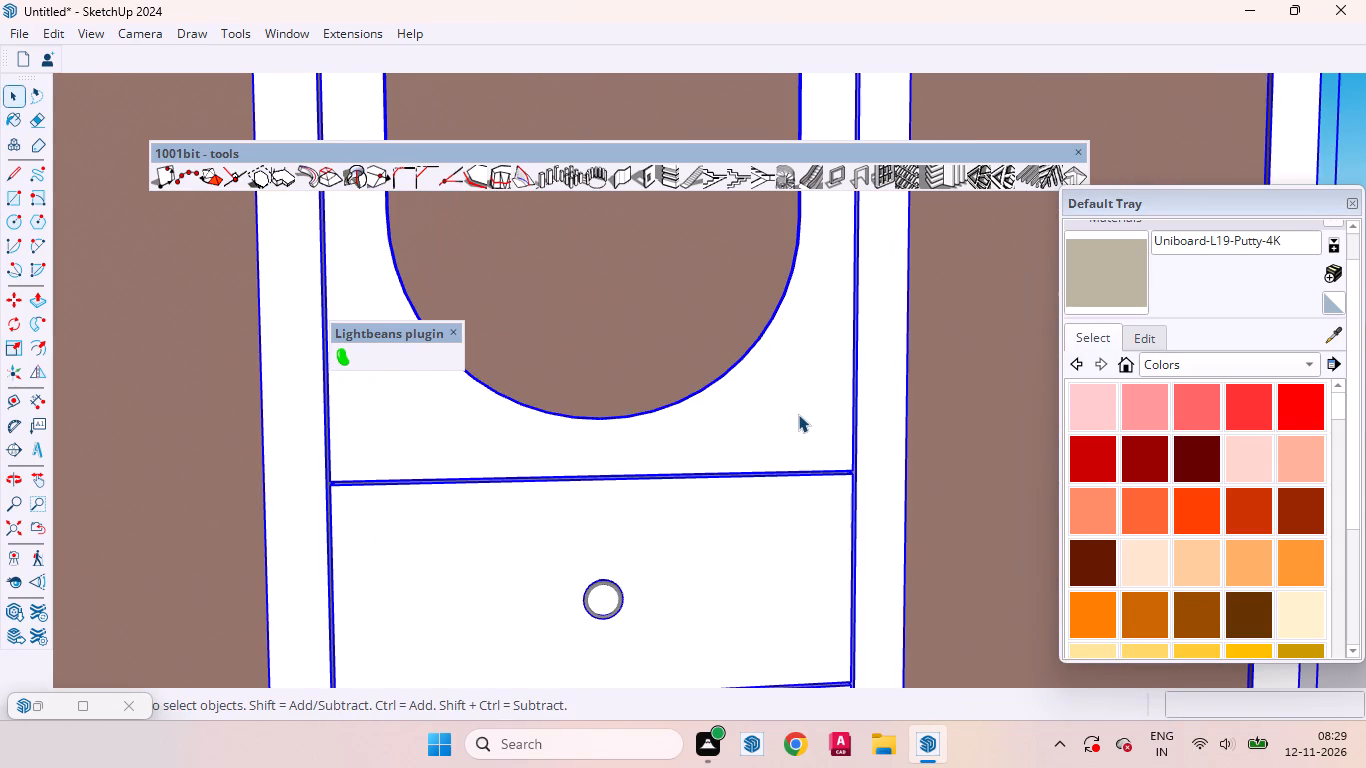
click(1096, 277)
click(782, 398)
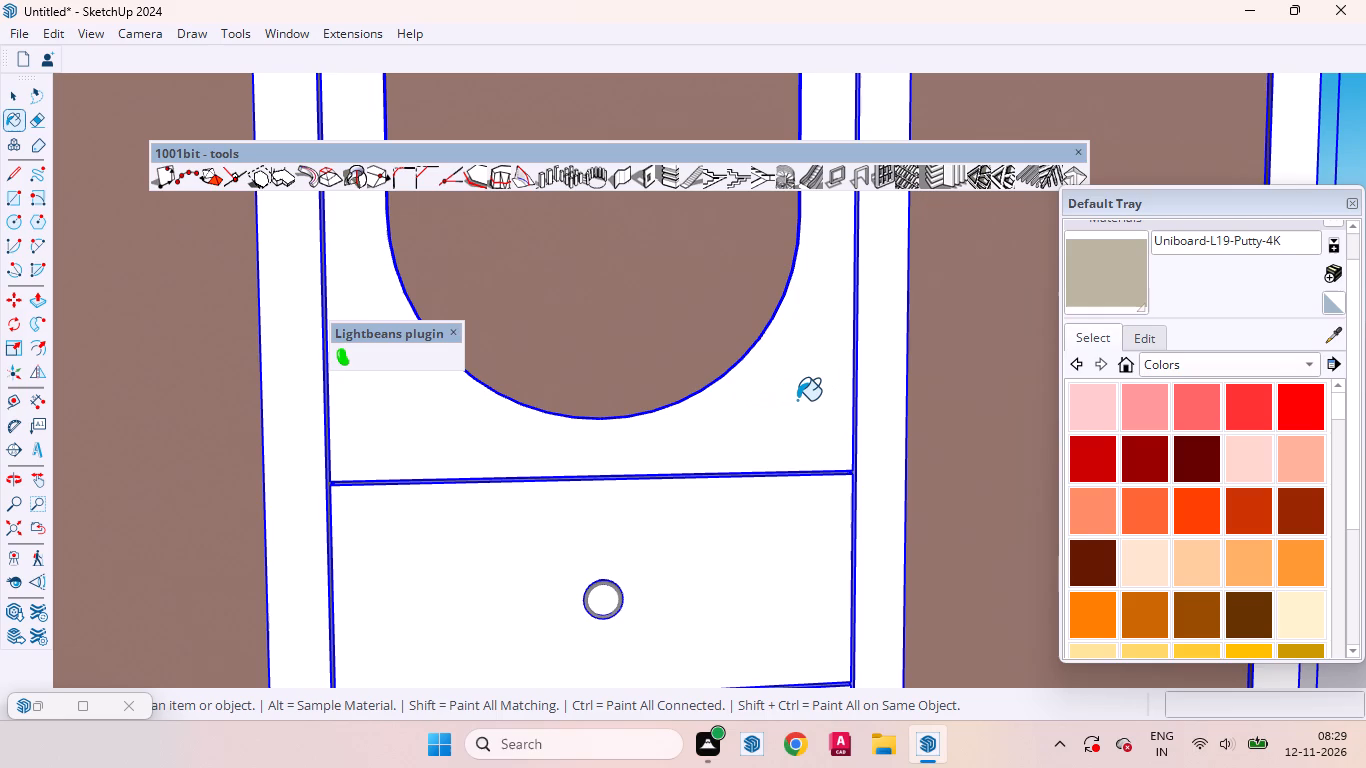
double_click(795, 400)
key(space)
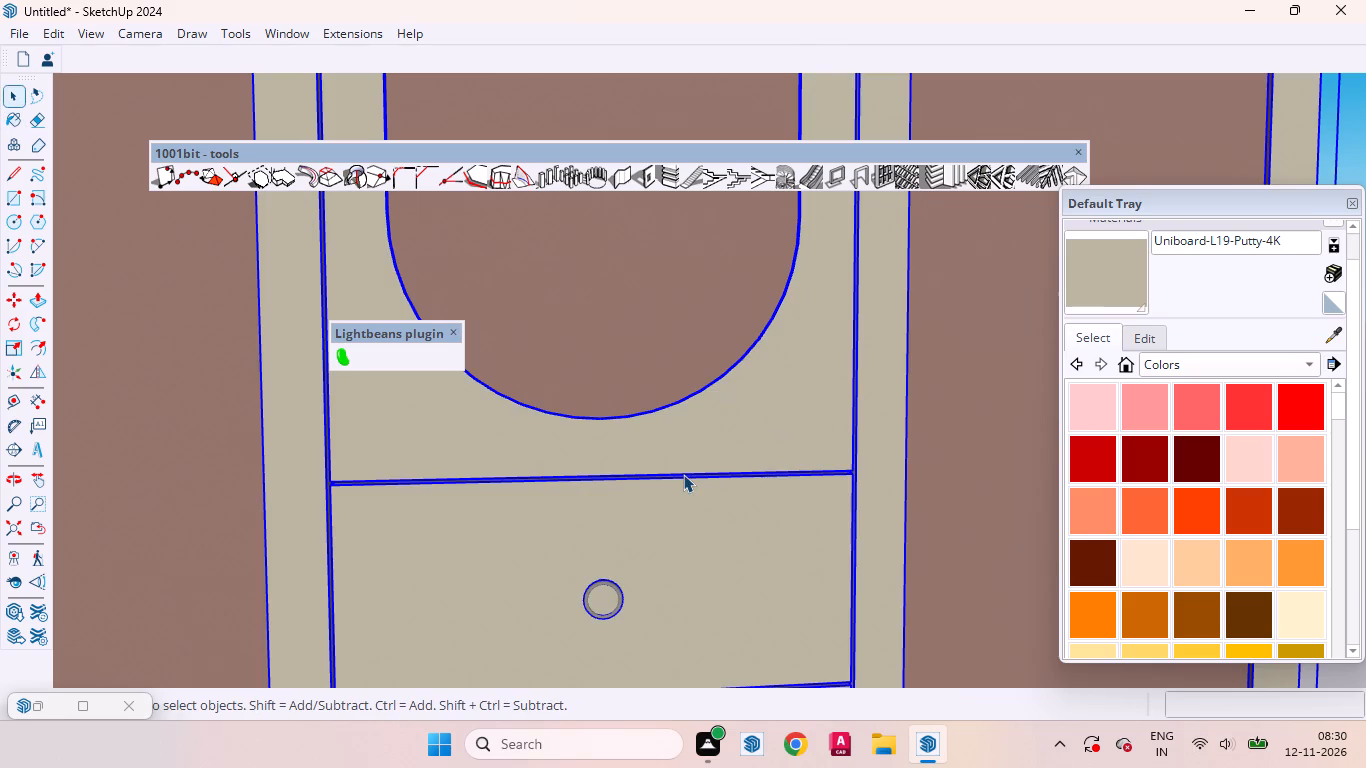
scroll(681, 474, down, 20)
scroll(681, 474, down, 7)
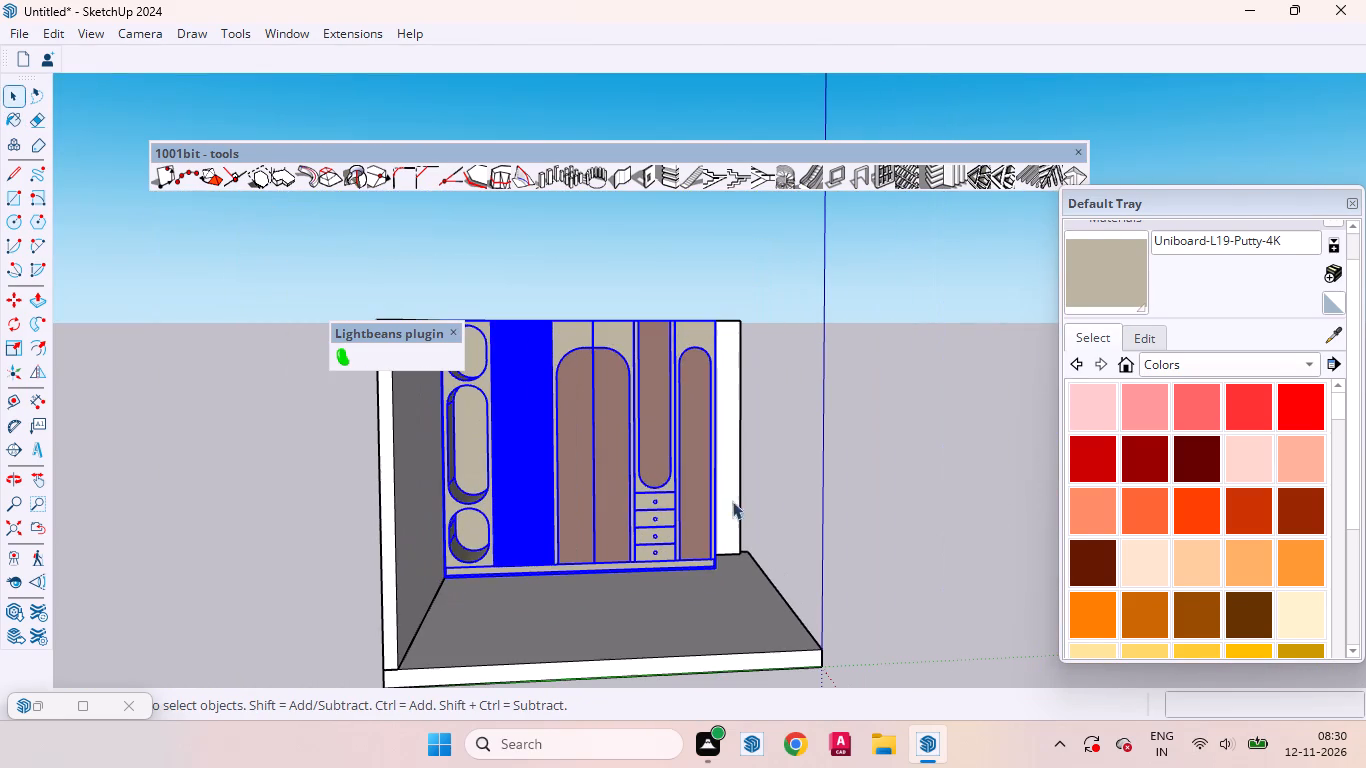
click(801, 500)
Examine the Putty-painted wardrobe from several angles, covering the fluted panel, arched doors, top, drawer fronts and knobs.
scroll(466, 400, up, 10)
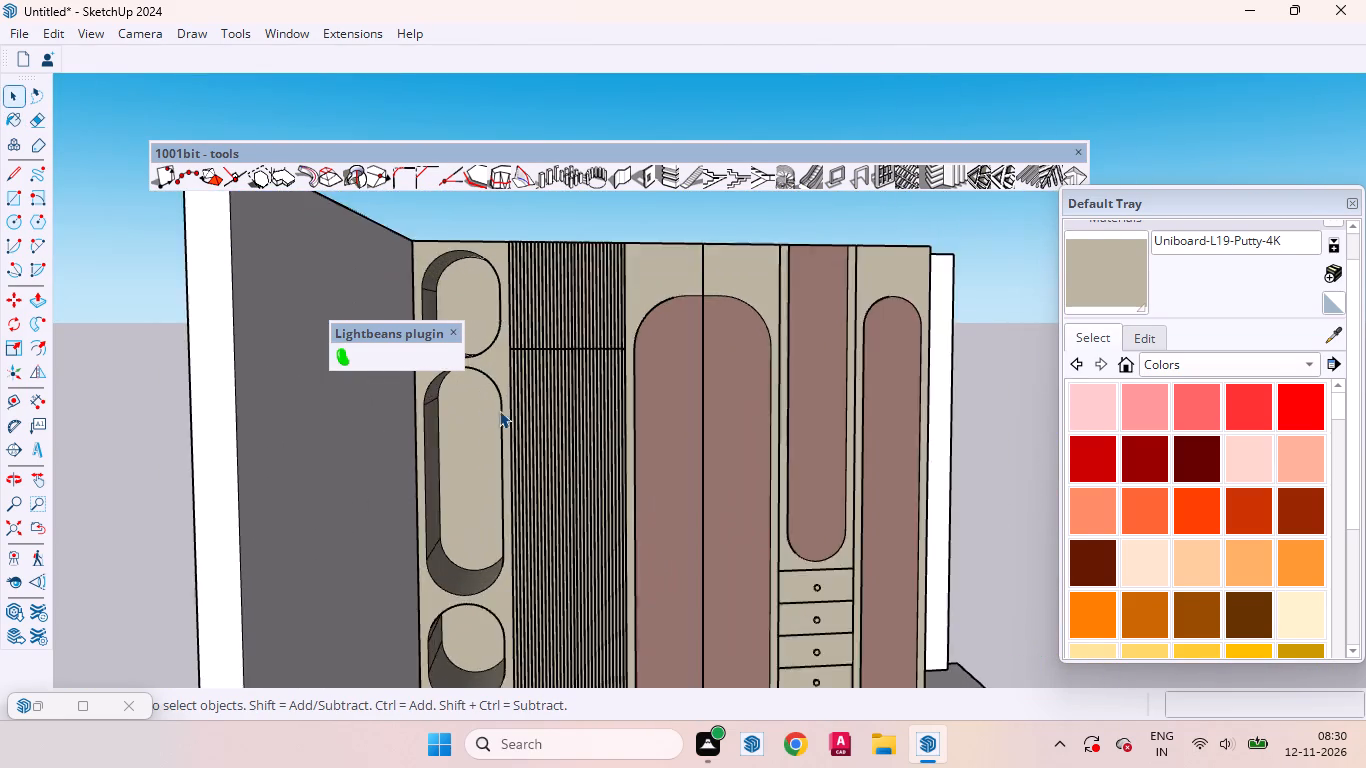
scroll(499, 410, up, 13)
scroll(621, 391, down, 12)
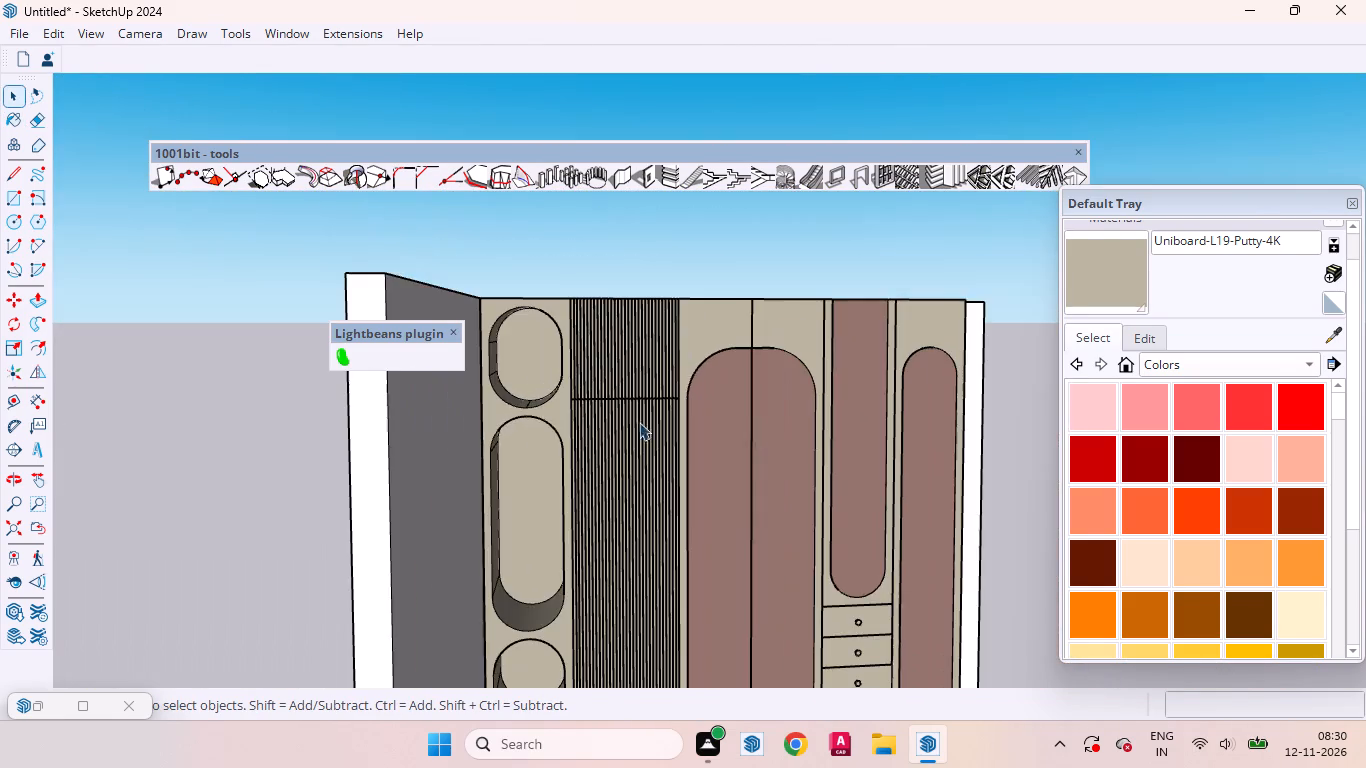
middle_drag(864, 445, 764, 523)
scroll(675, 511, down, 5)
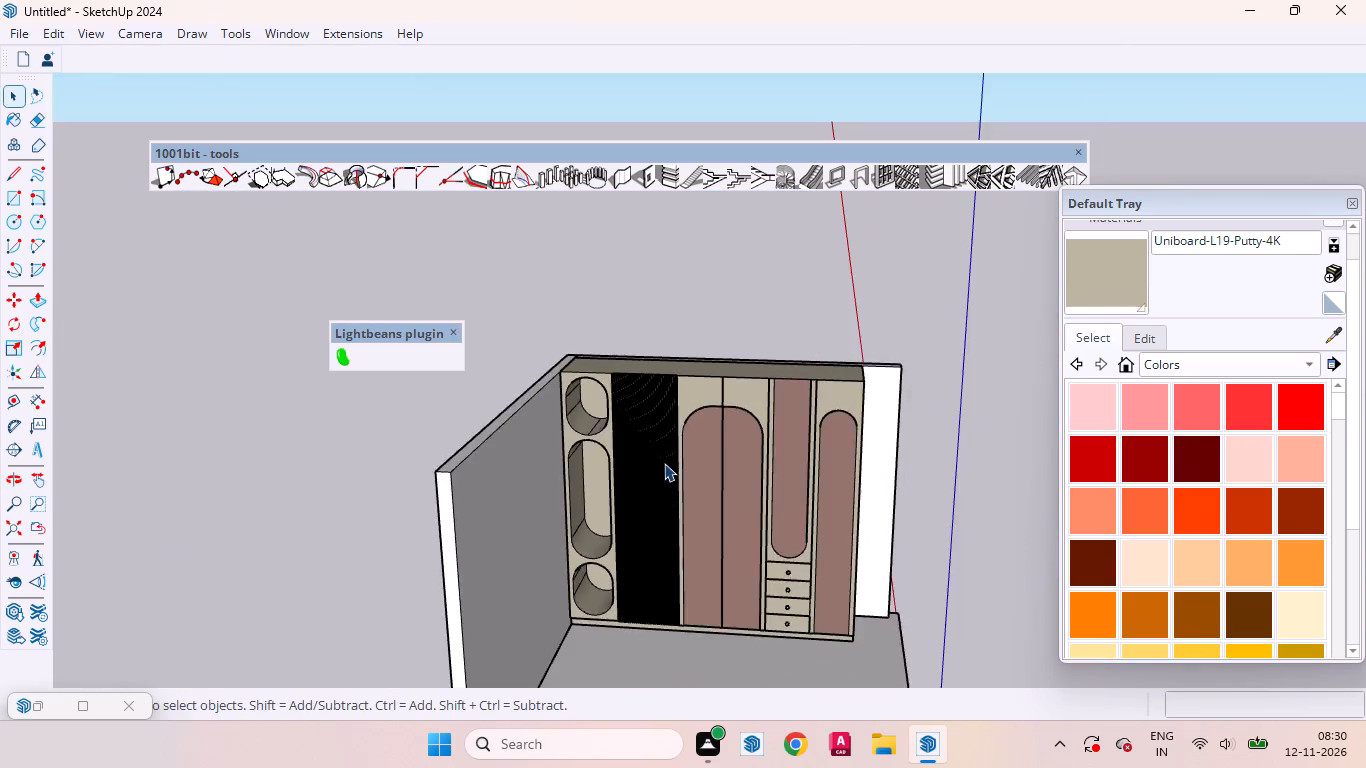
scroll(664, 463, down, 4)
scroll(710, 420, up, 8)
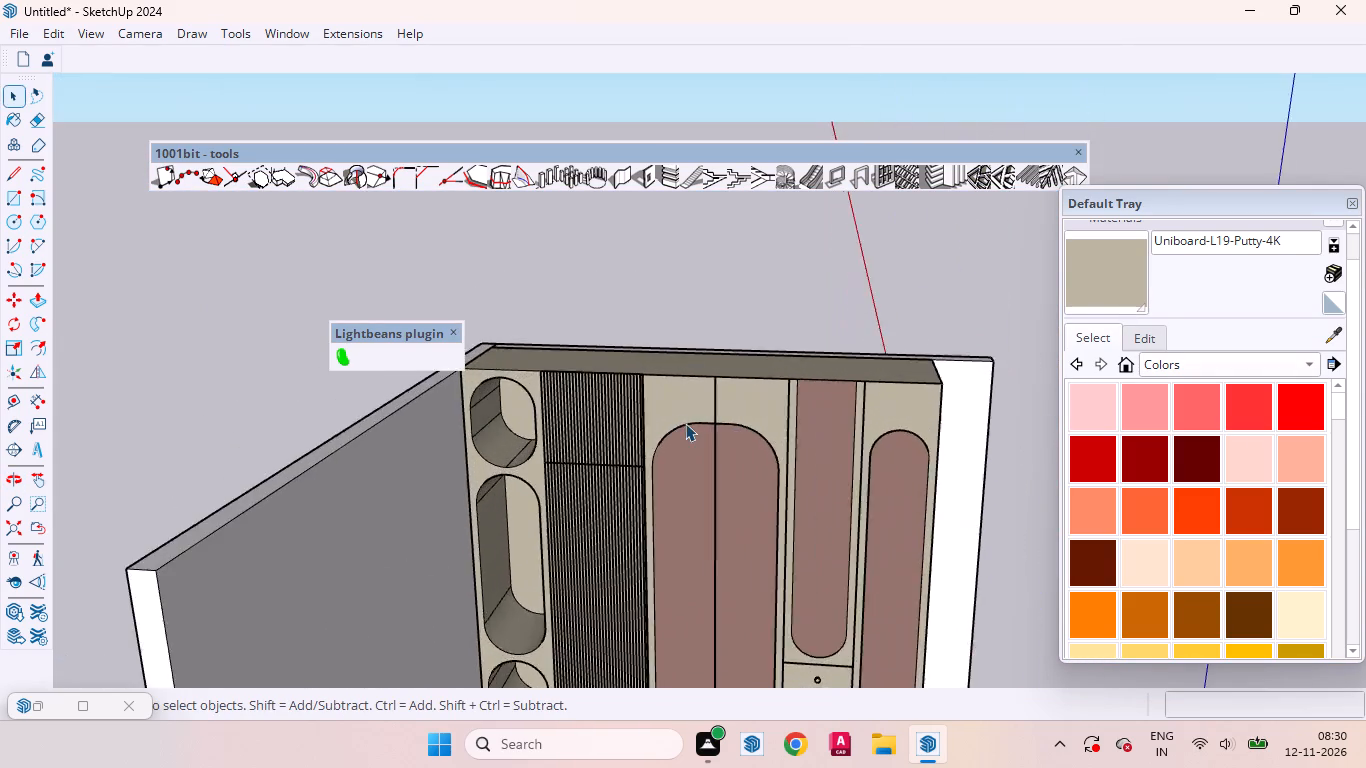
scroll(685, 423, up, 20)
middle_drag(621, 365, 776, 599)
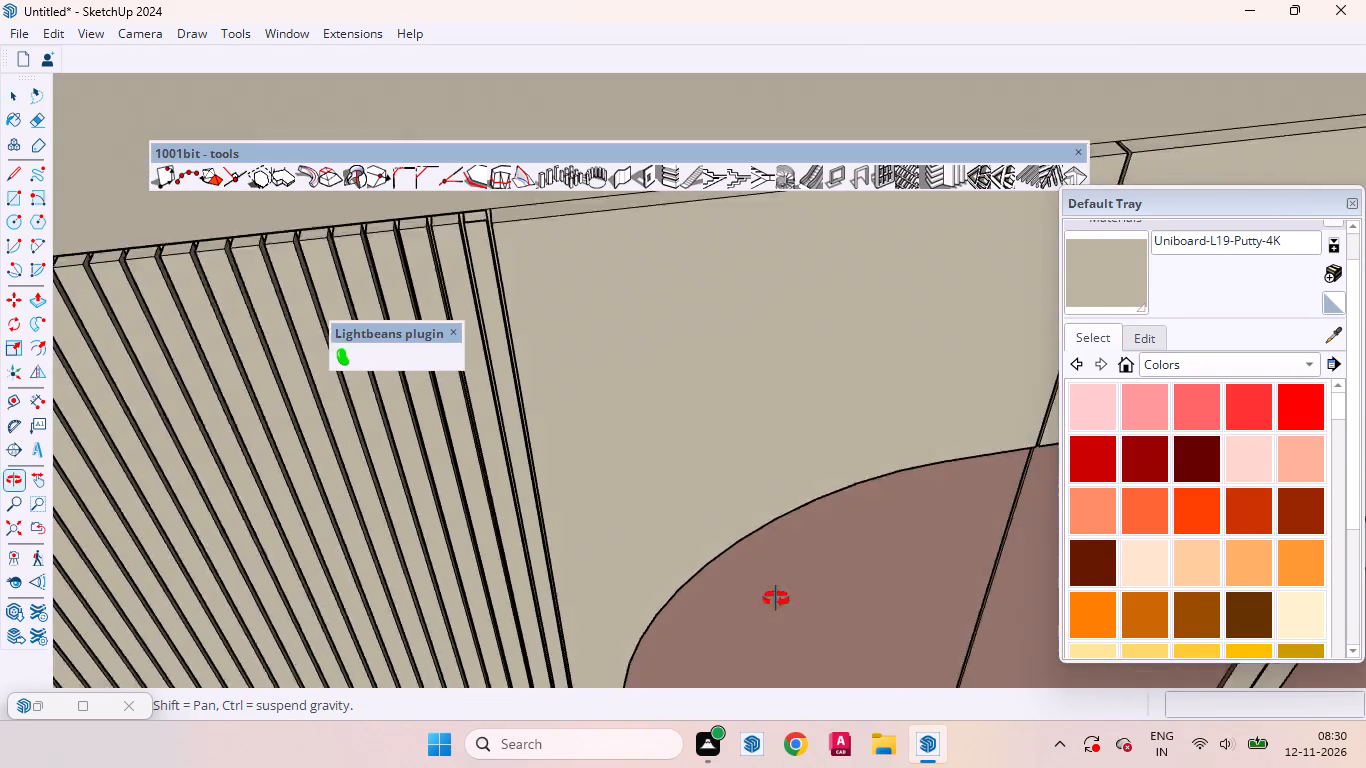
middle_drag(776, 599, 721, 543)
scroll(705, 416, down, 2)
scroll(699, 411, up, 1)
scroll(694, 408, down, 20)
scroll(694, 408, down, 2)
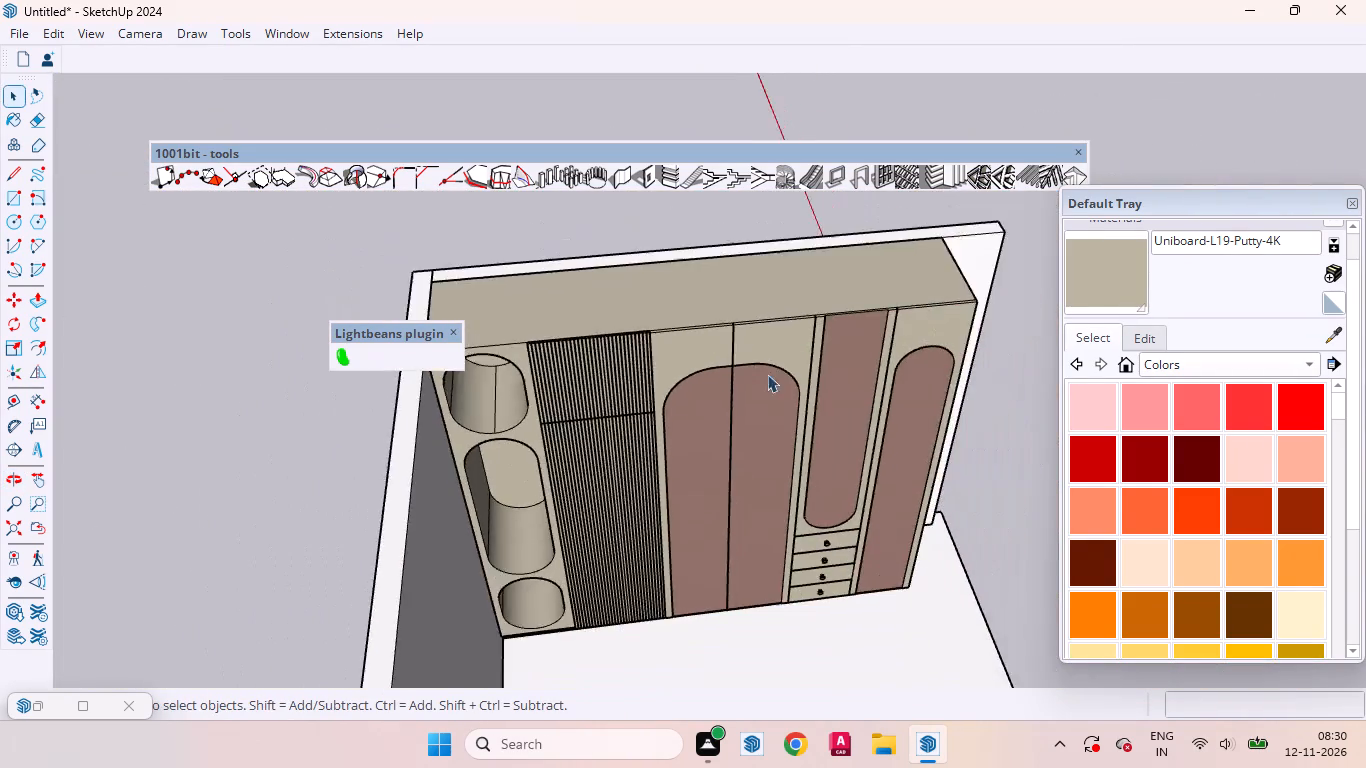
scroll(767, 374, down, 3)
scroll(807, 555, up, 15)
scroll(807, 477, up, 10)
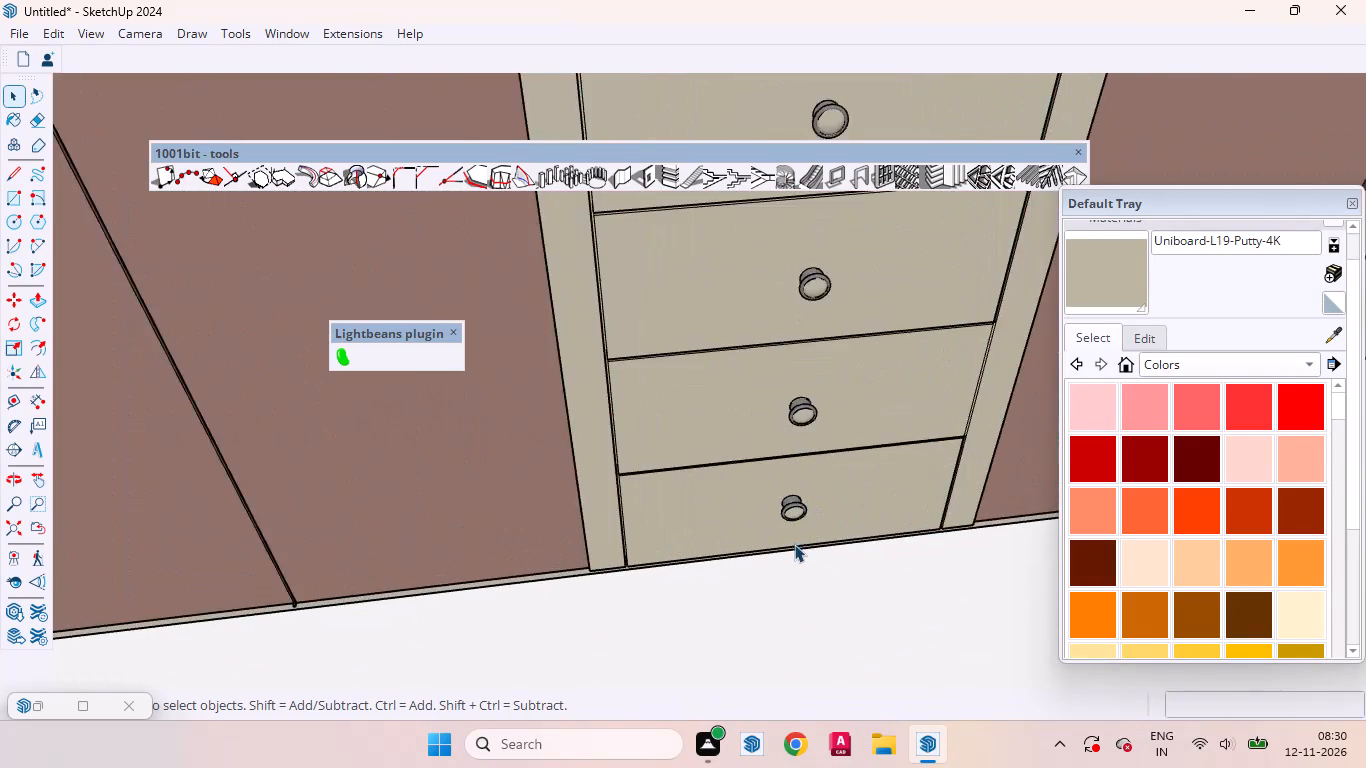
scroll(793, 544, up, 8)
middle_drag(801, 481, 780, 386)
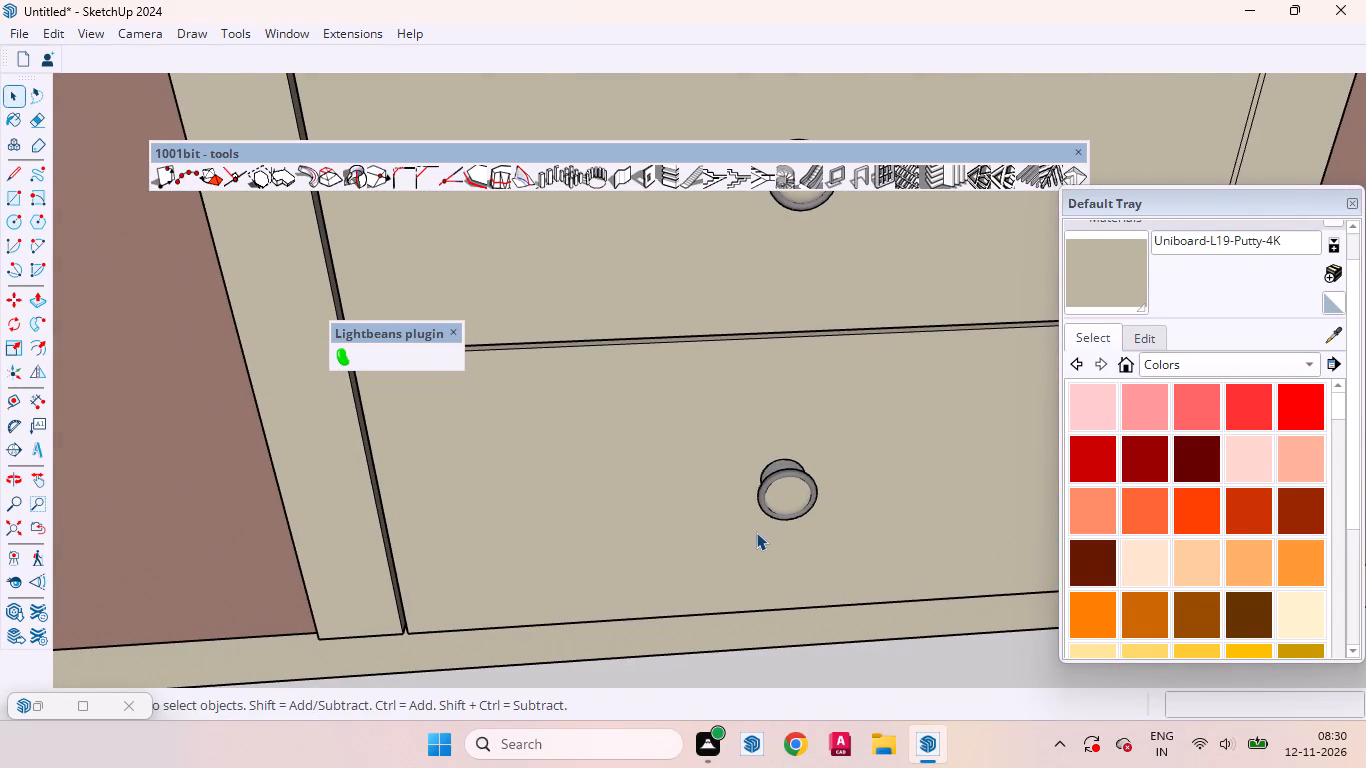
scroll(760, 536, up, 4)
scroll(697, 541, down, 7)
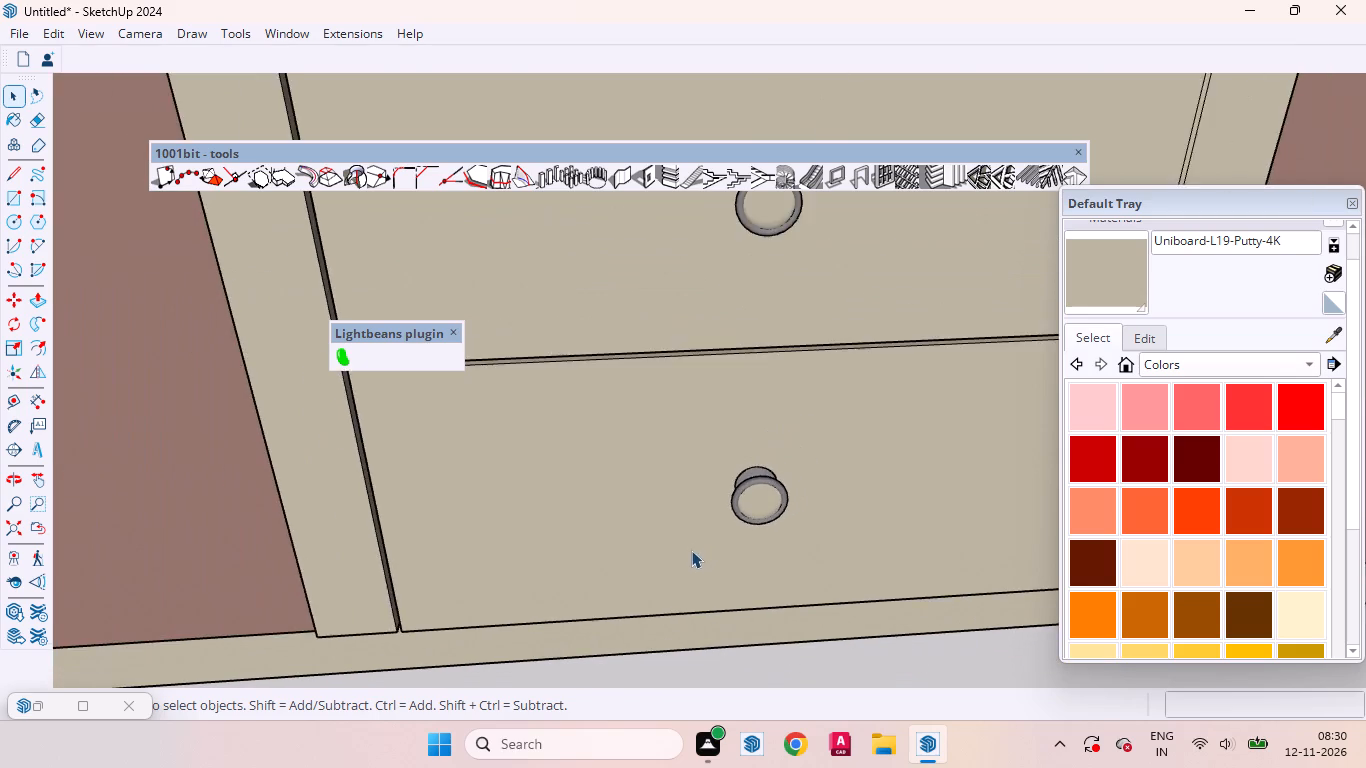
scroll(691, 550, down, 7)
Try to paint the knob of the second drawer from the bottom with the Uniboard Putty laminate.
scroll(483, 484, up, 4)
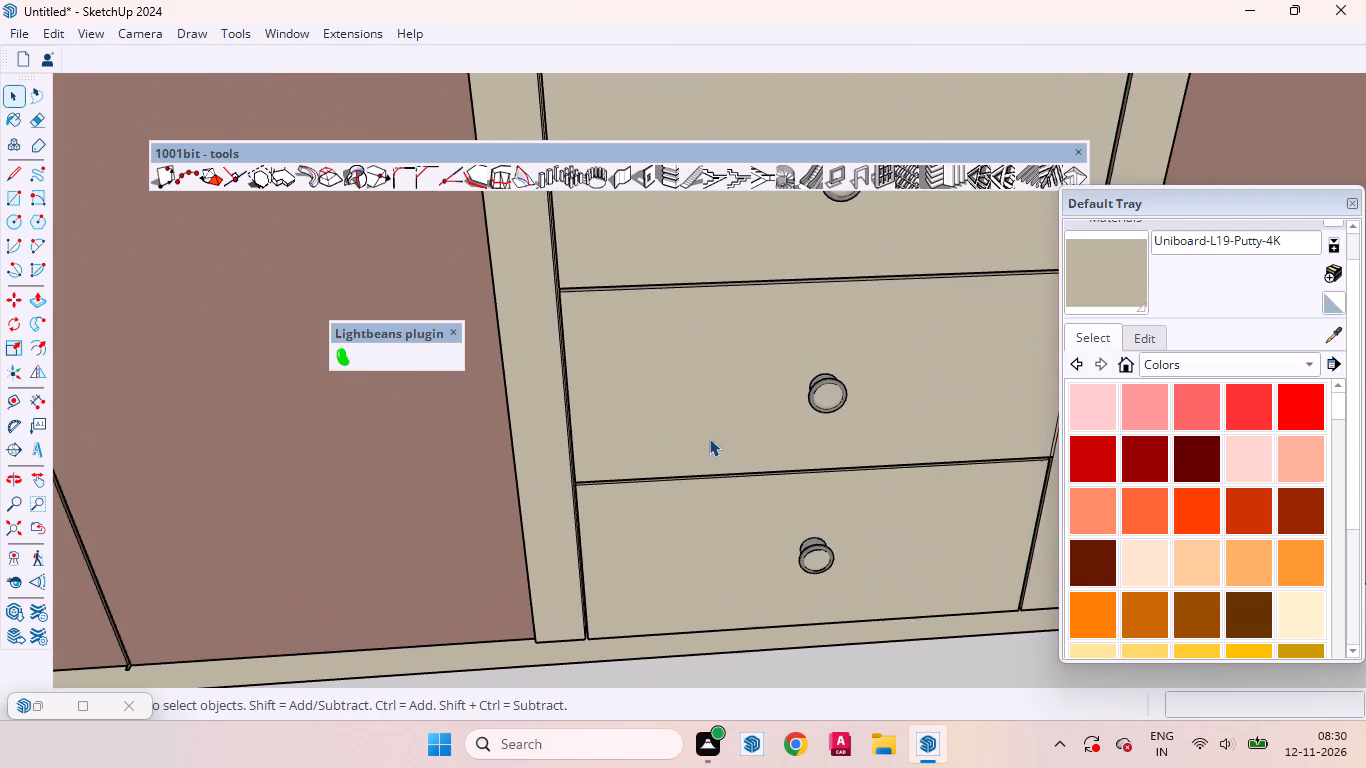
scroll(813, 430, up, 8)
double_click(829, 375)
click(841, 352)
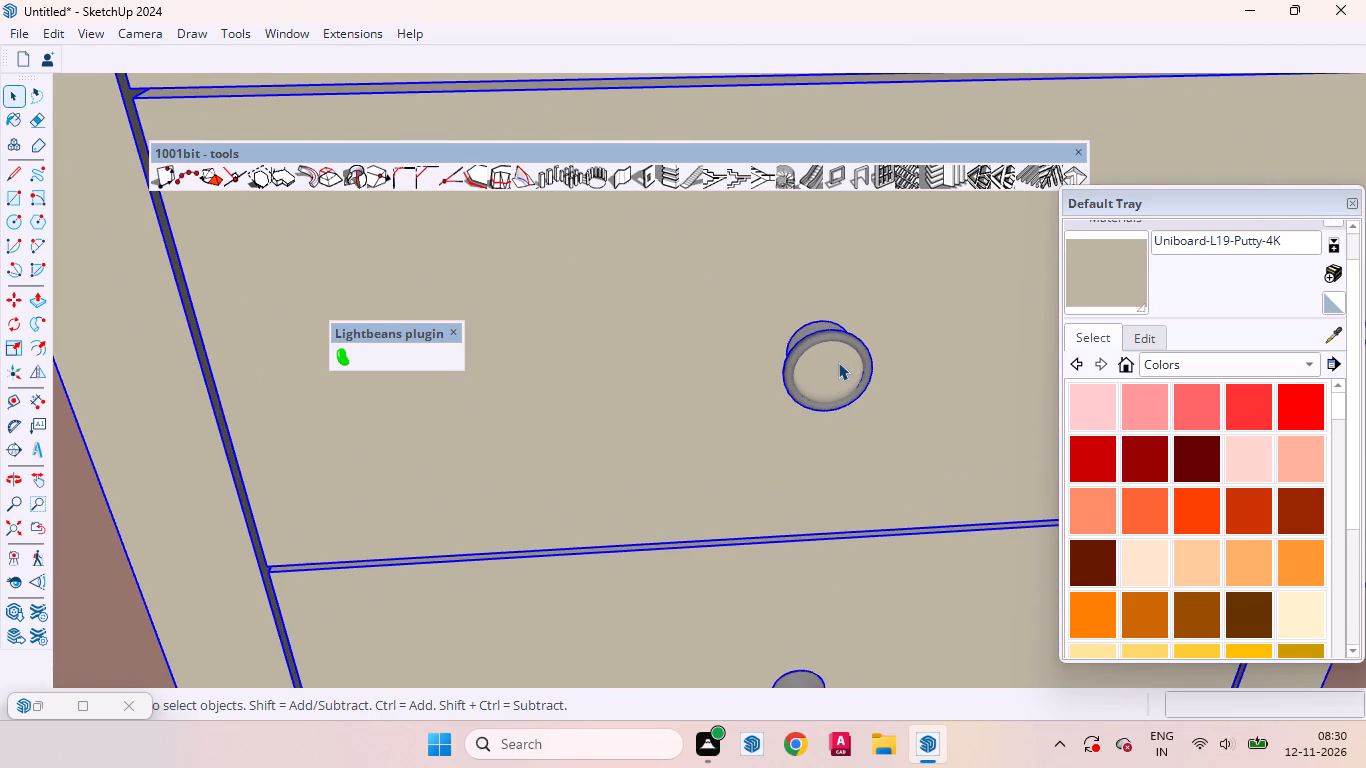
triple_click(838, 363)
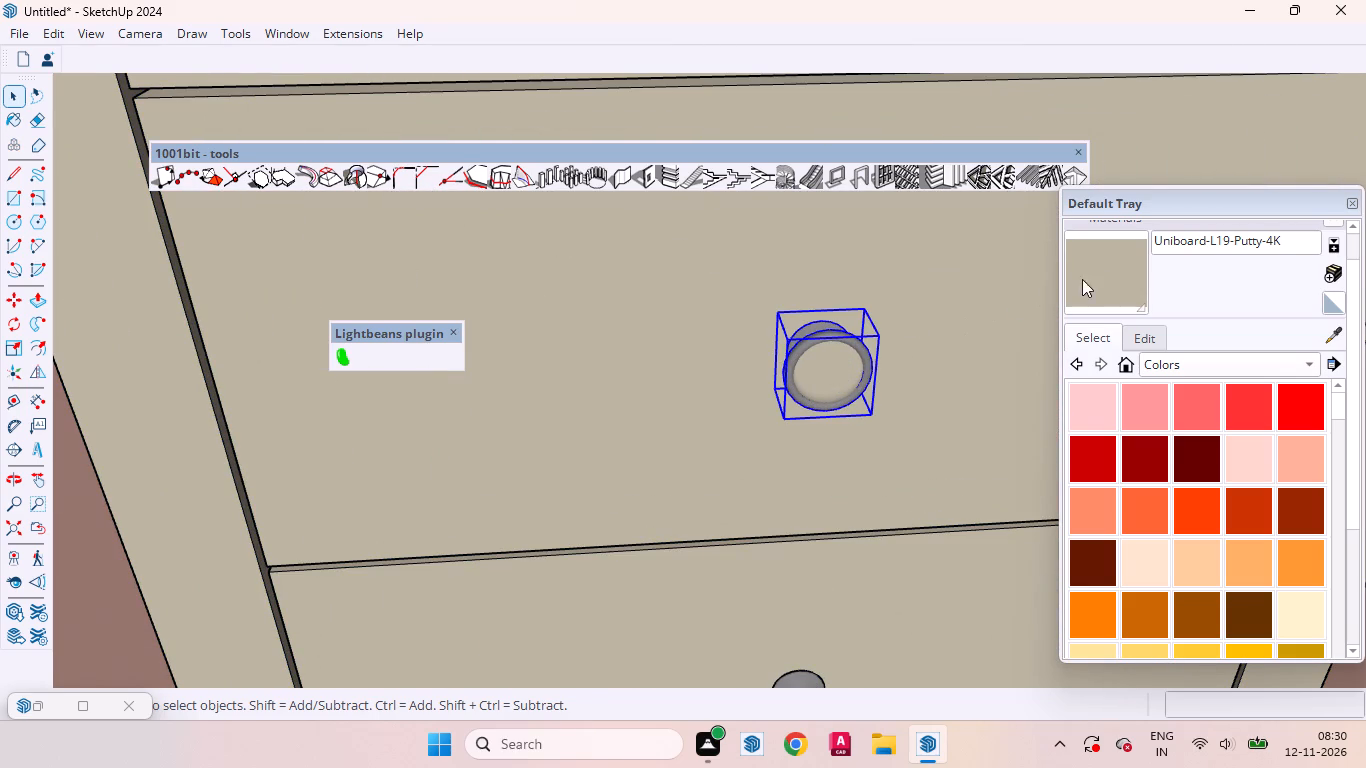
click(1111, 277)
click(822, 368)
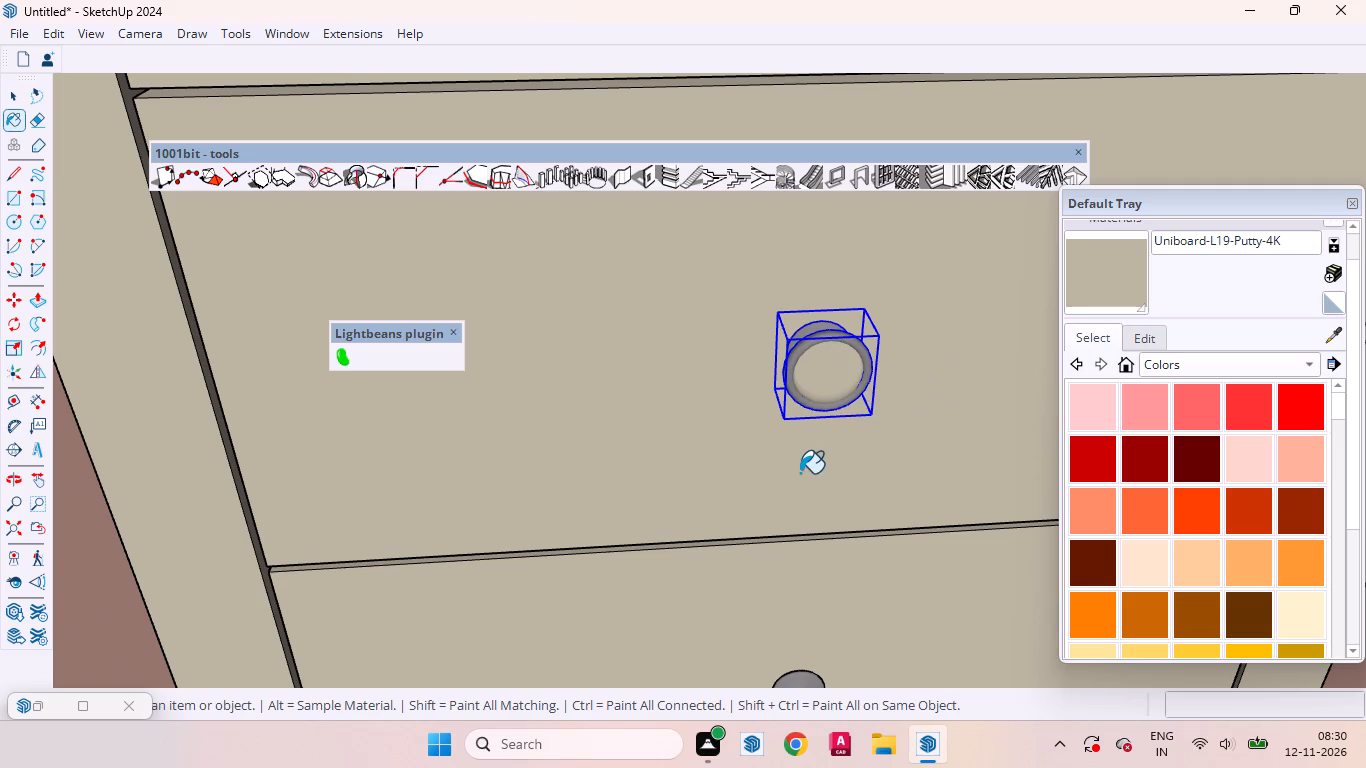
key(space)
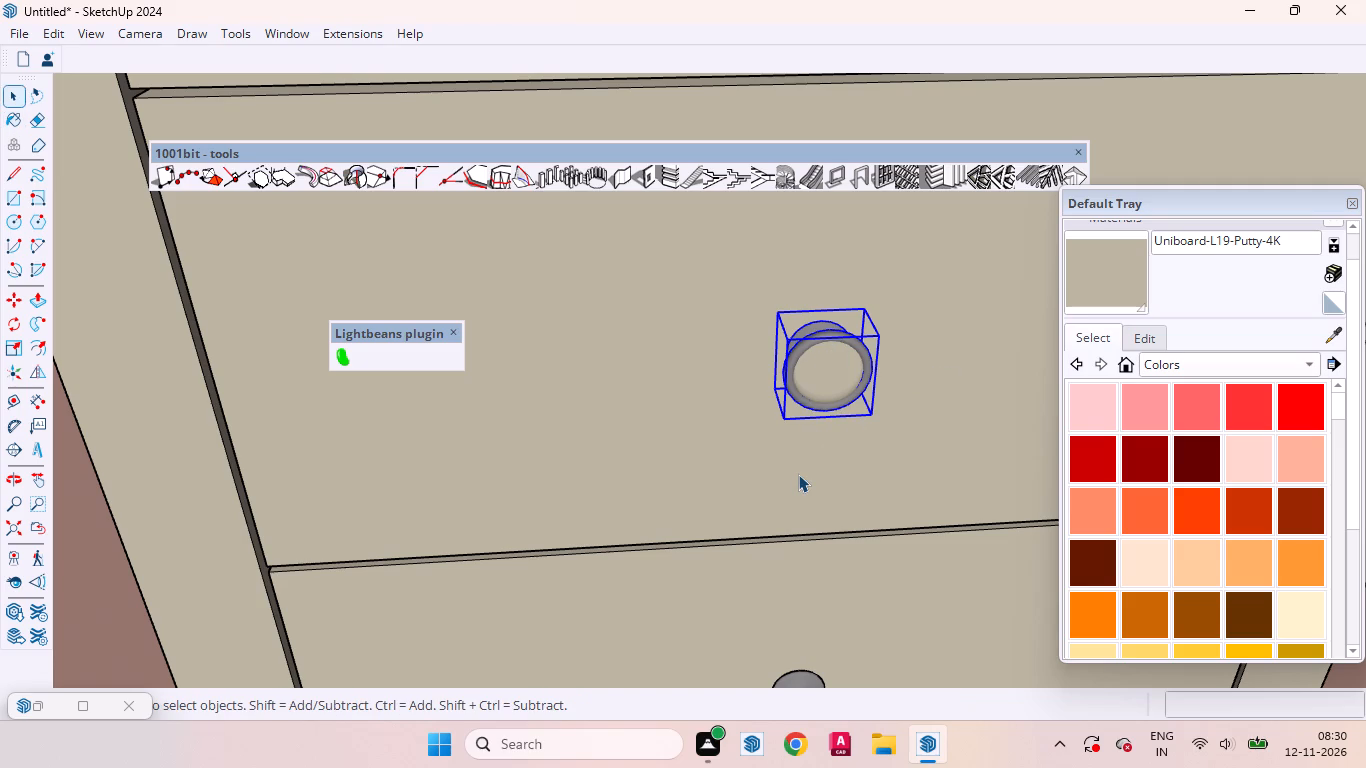
Sample the Tafisa-Terrarossa-PM780-4K laminate from the wardrobe door and paint the round front face of the drawer knobs with it.
scroll(783, 489, down, 15)
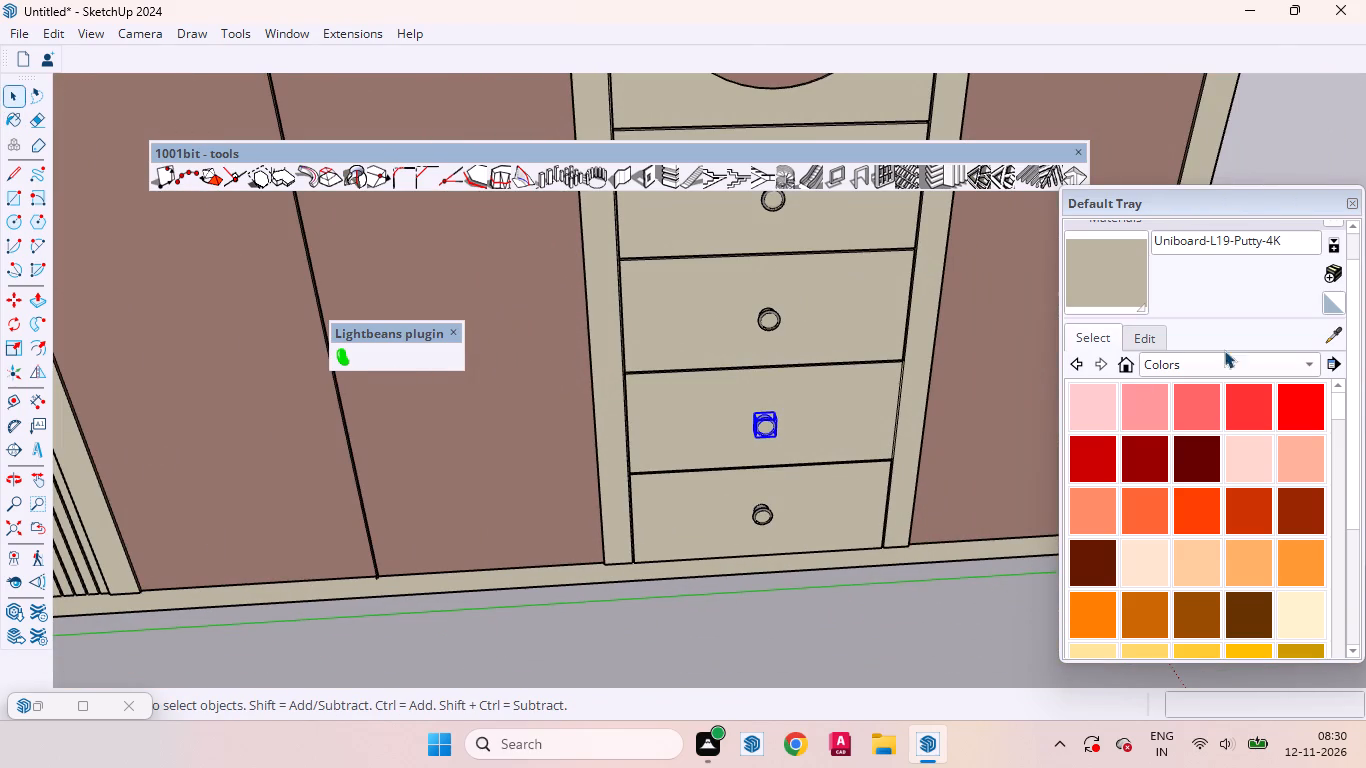
click(1335, 334)
click(523, 396)
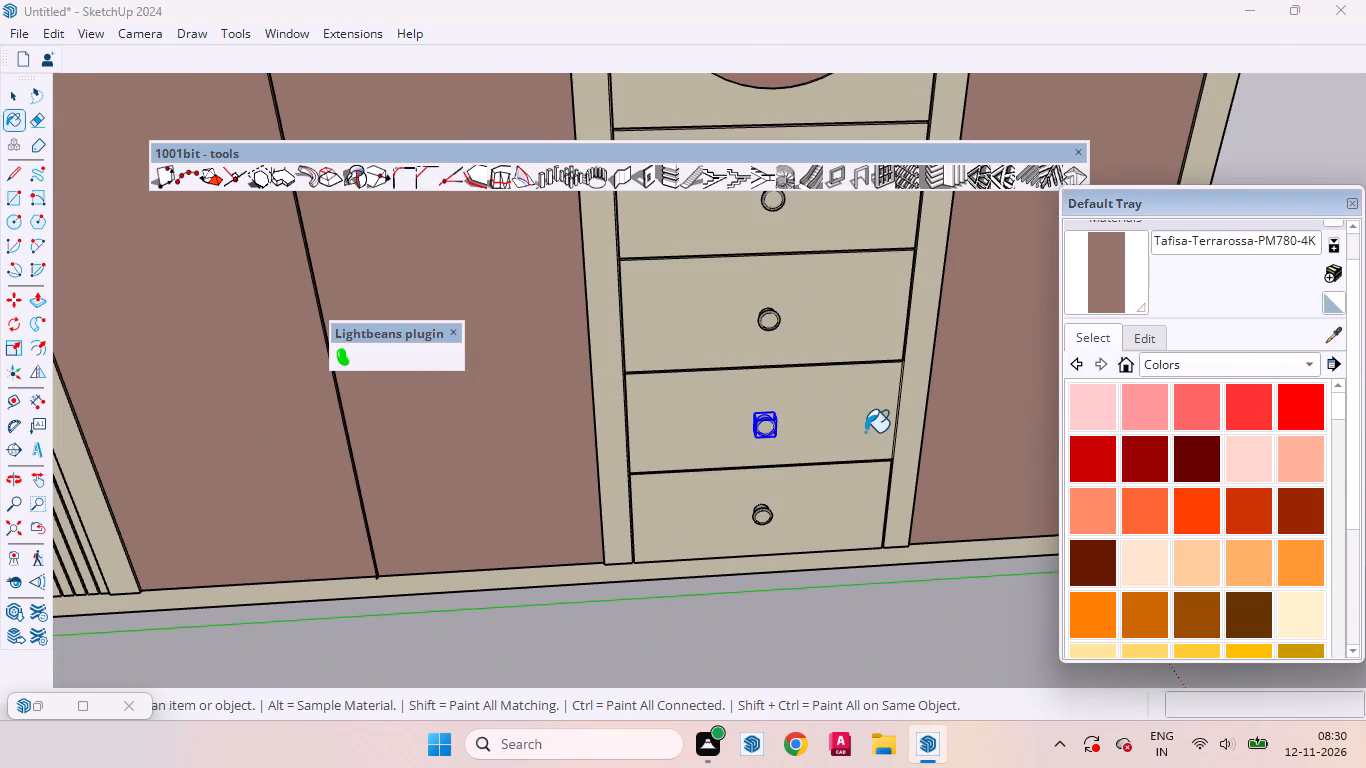
key(space)
scroll(703, 426, up, 12)
triple_click(823, 417)
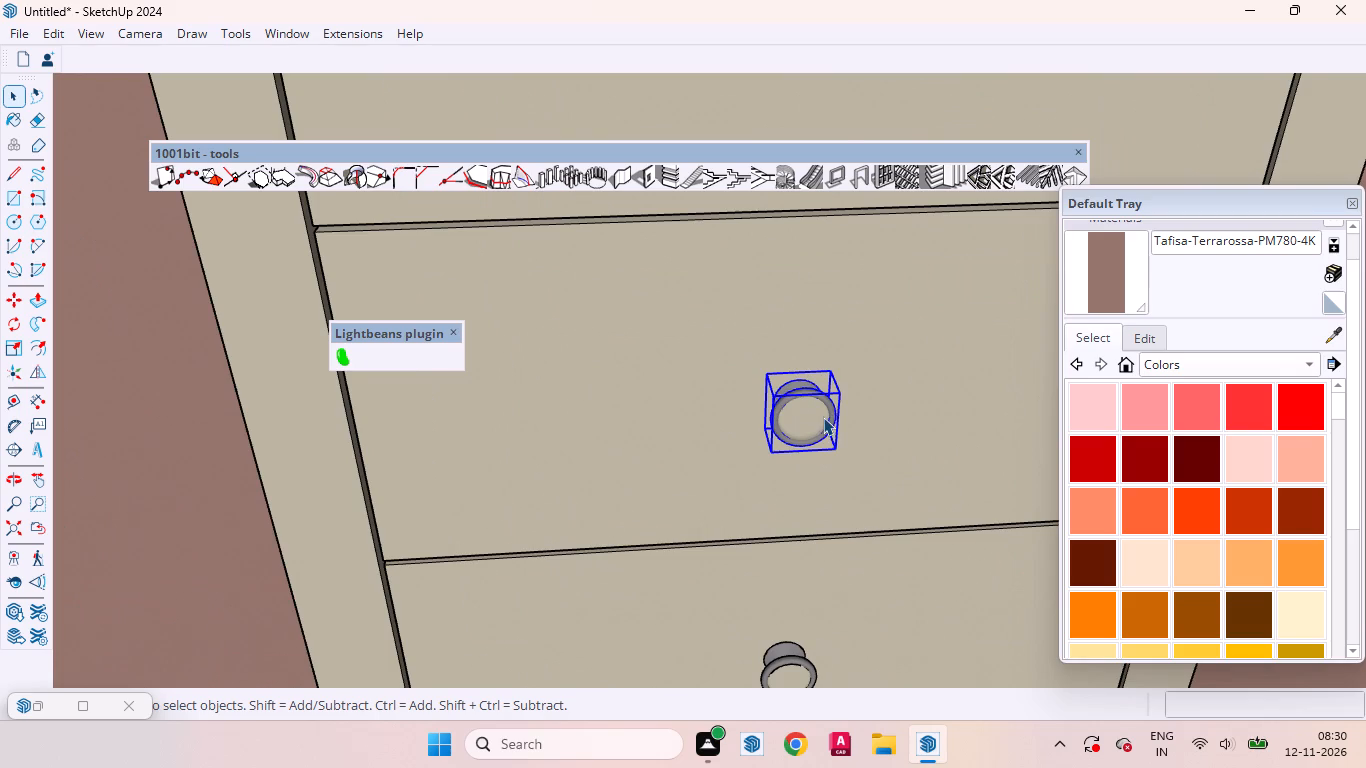
triple_click(816, 415)
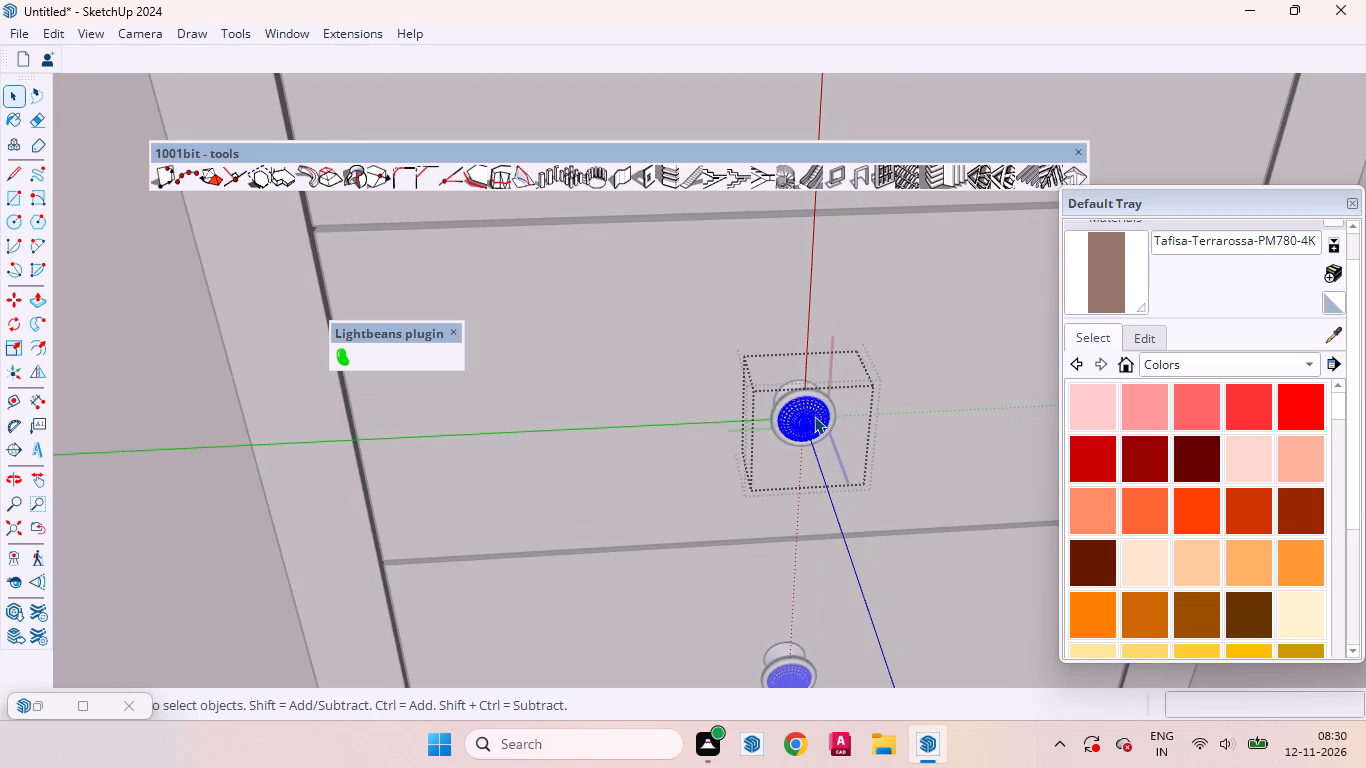
click(1114, 283)
click(810, 416)
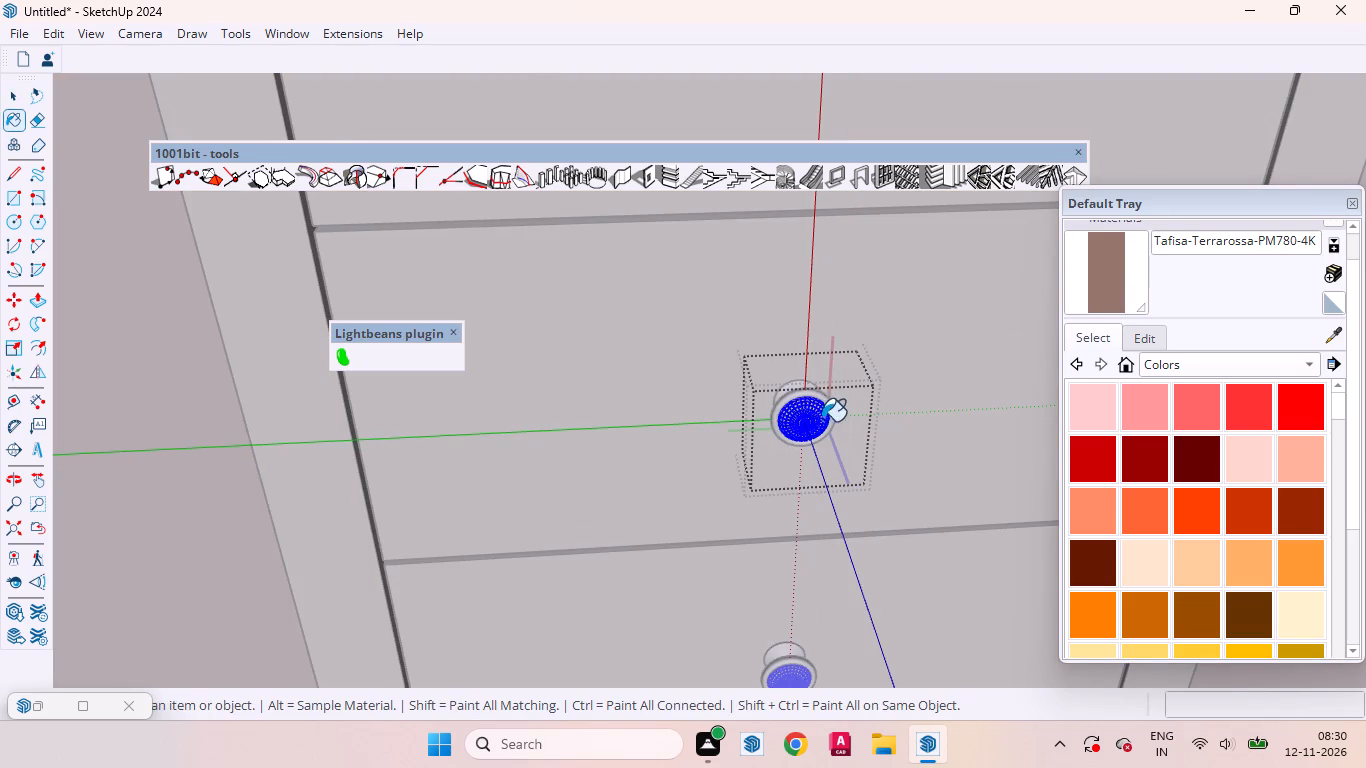
scroll(807, 420, up, 11)
click(763, 398)
scroll(782, 424, down, 3)
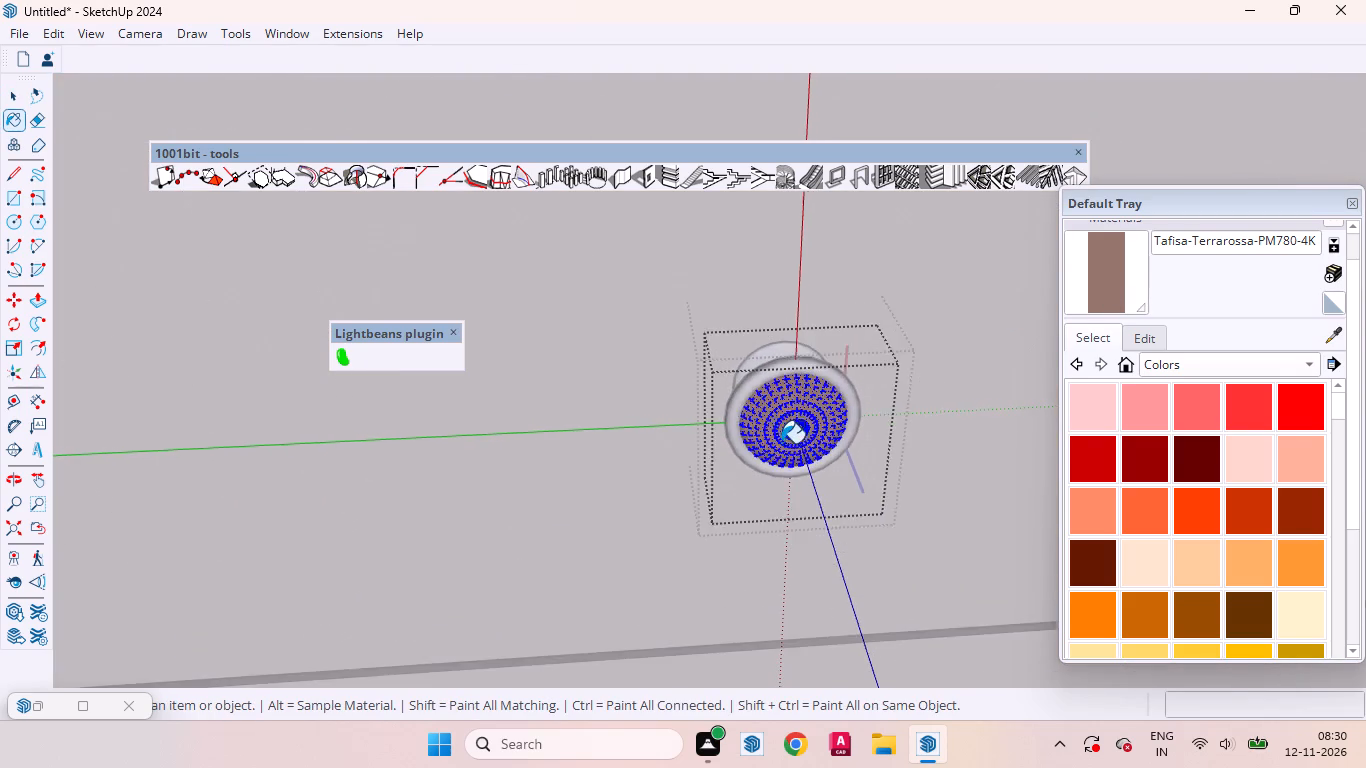
scroll(781, 443, down, 20)
scroll(781, 443, down, 11)
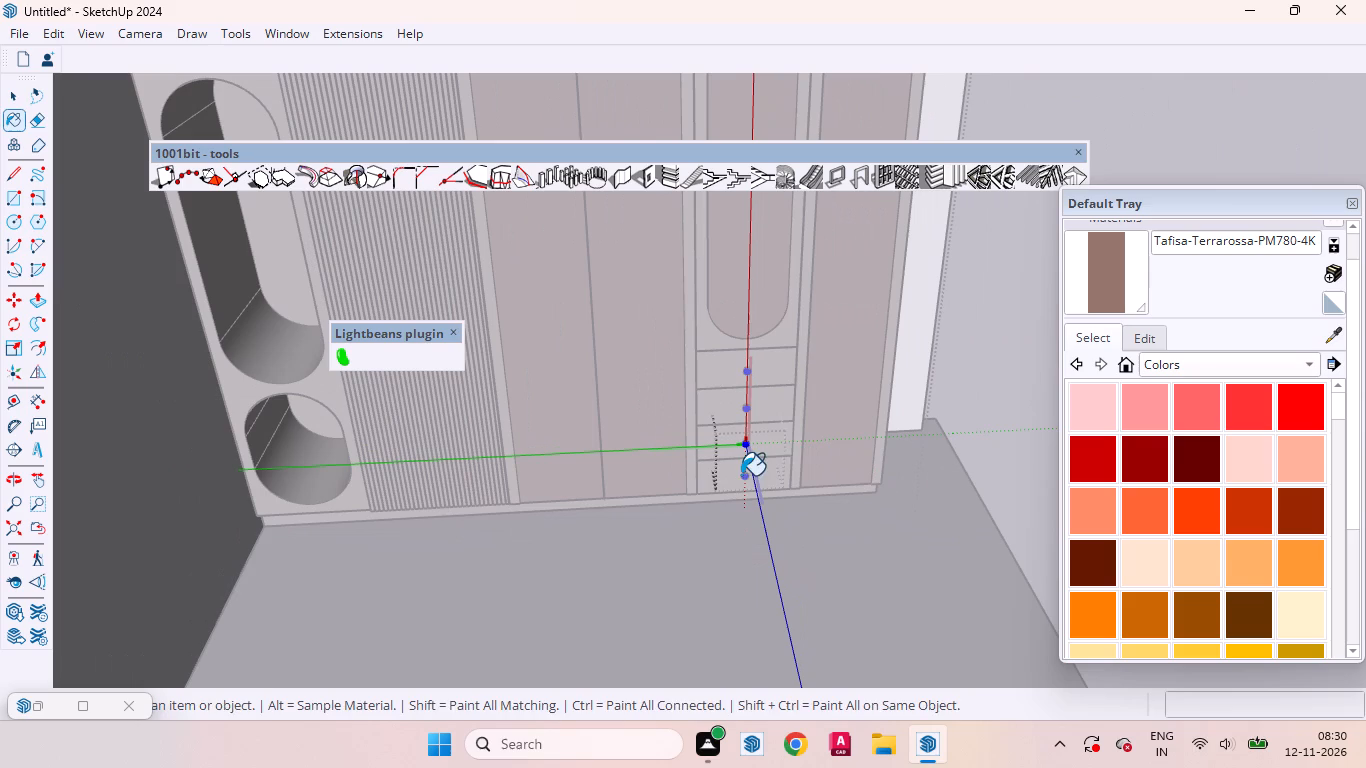
key(space)
double_click(1010, 411)
double_click(984, 395)
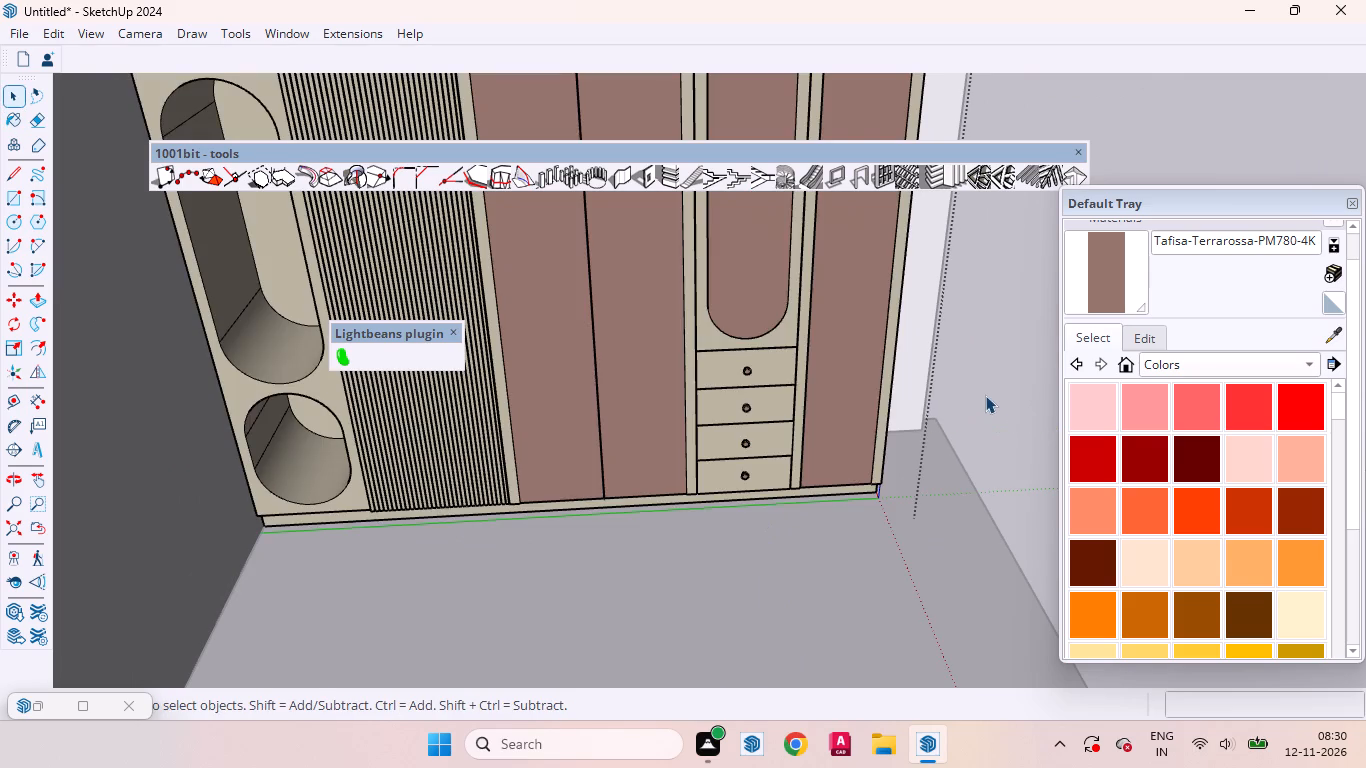
Sample the Uniboard-L19-Putty-4K laminate from the drawer front and paint the drawer knob's rim and stem with it.
scroll(721, 438, up, 4)
middle_drag(718, 372, 714, 273)
scroll(768, 249, up, 3)
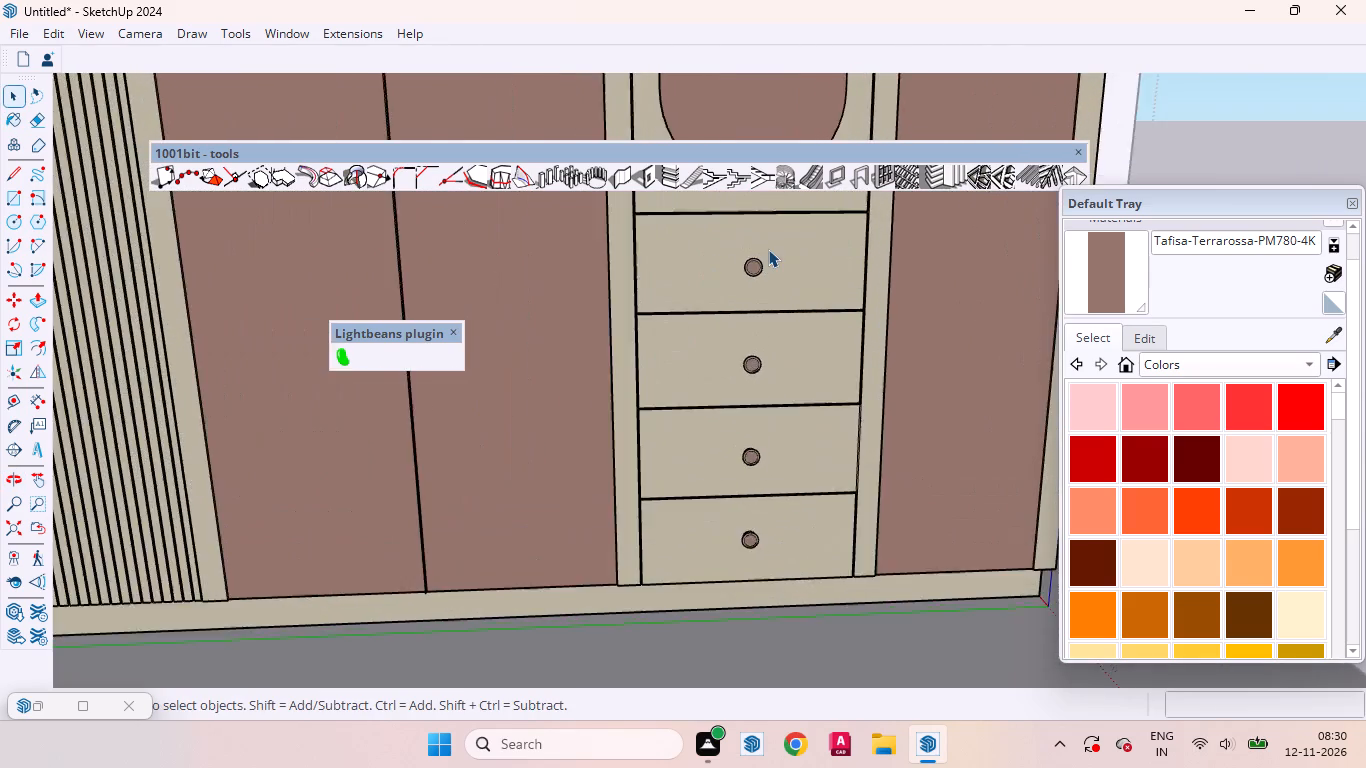
scroll(768, 249, up, 19)
middle_drag(765, 298, 693, 375)
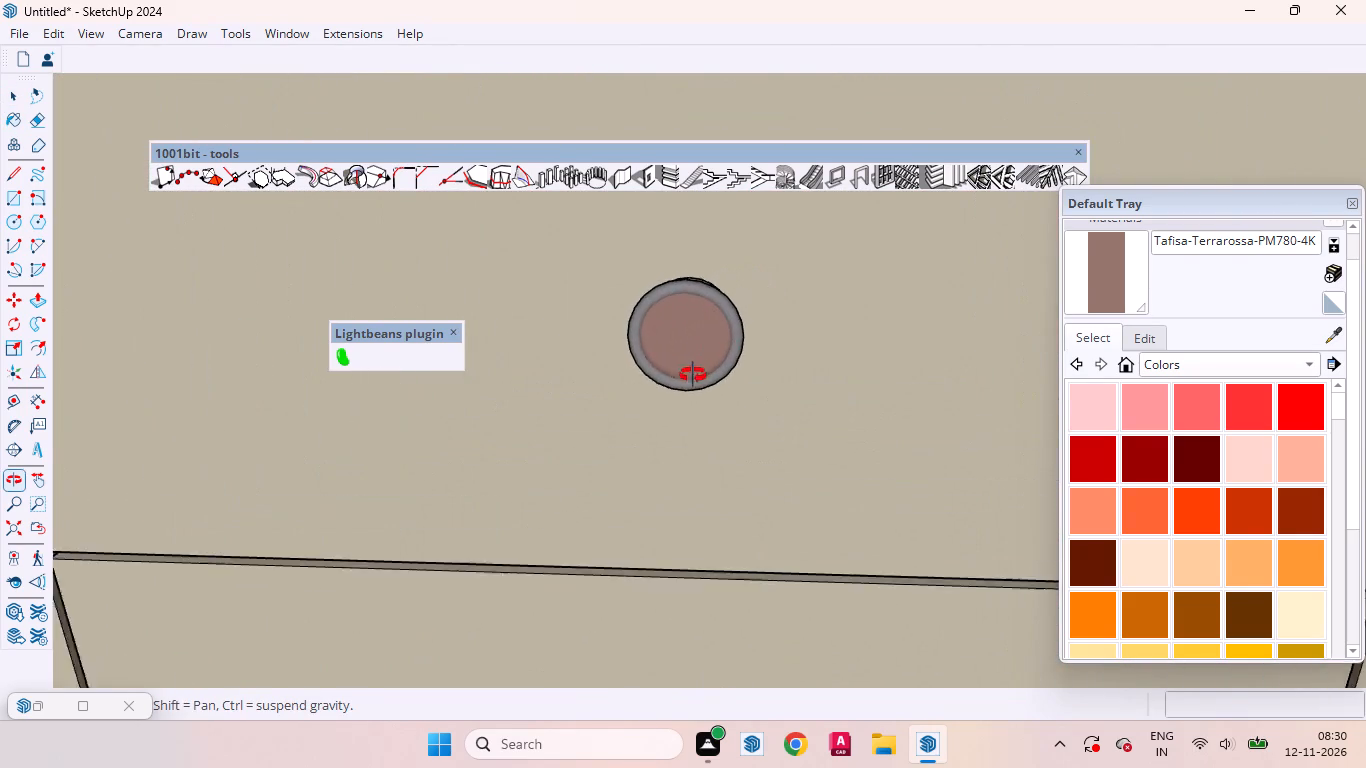
middle_drag(693, 375, 650, 519)
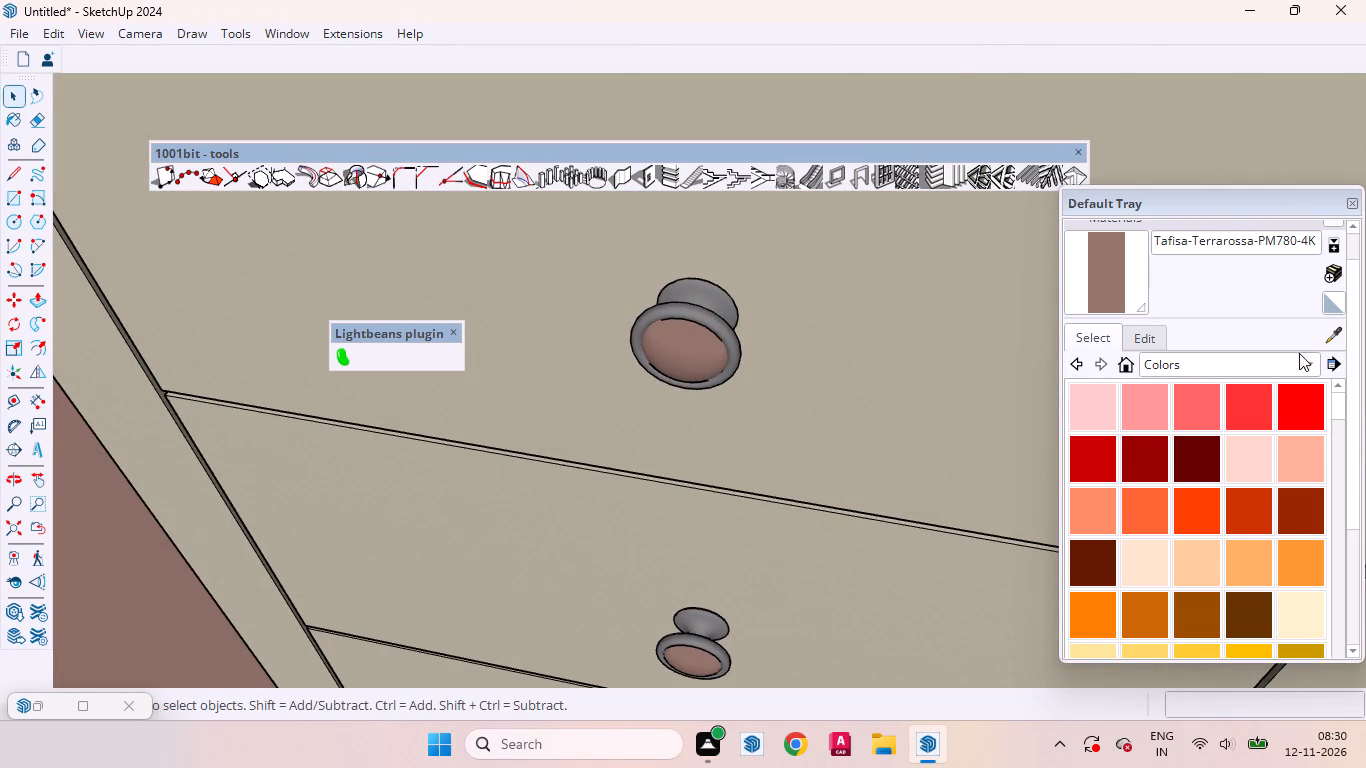
click(1332, 337)
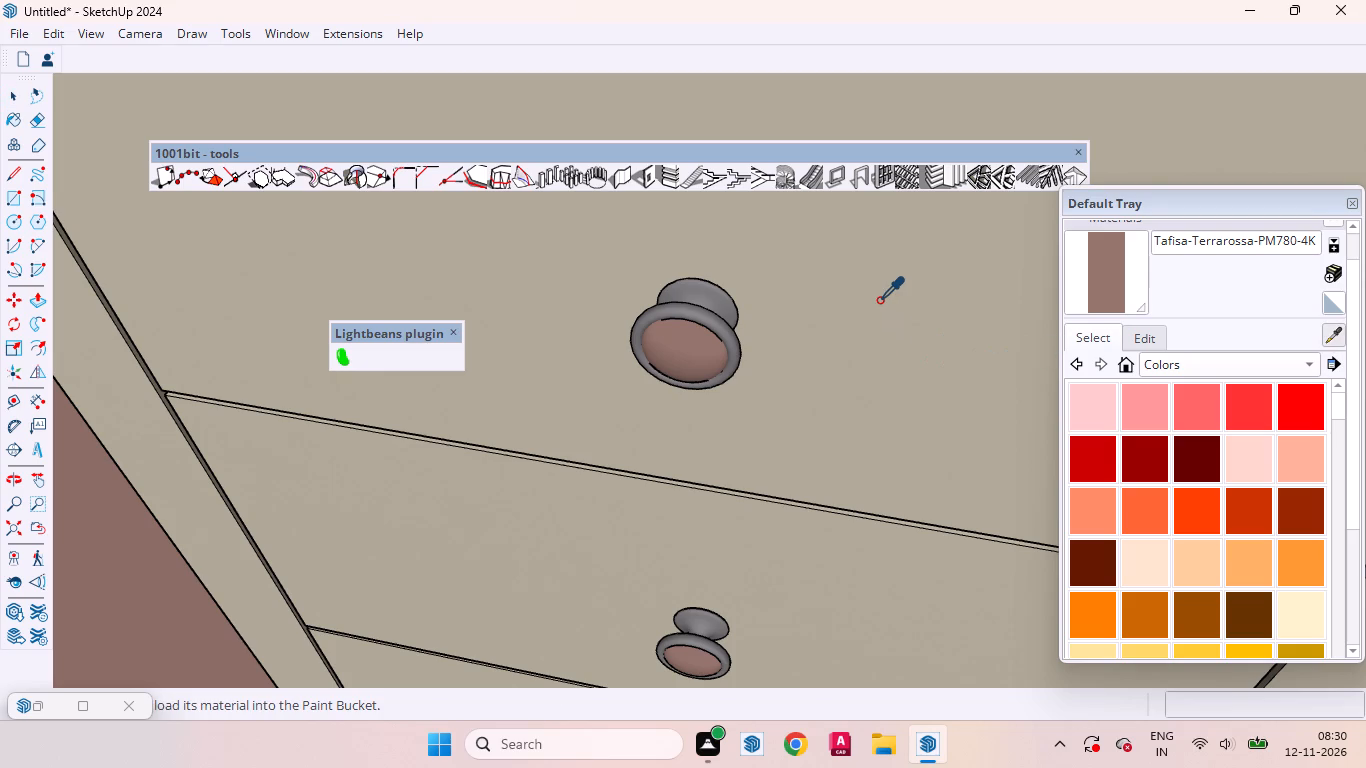
click(879, 300)
key(space)
scroll(674, 236, up, 8)
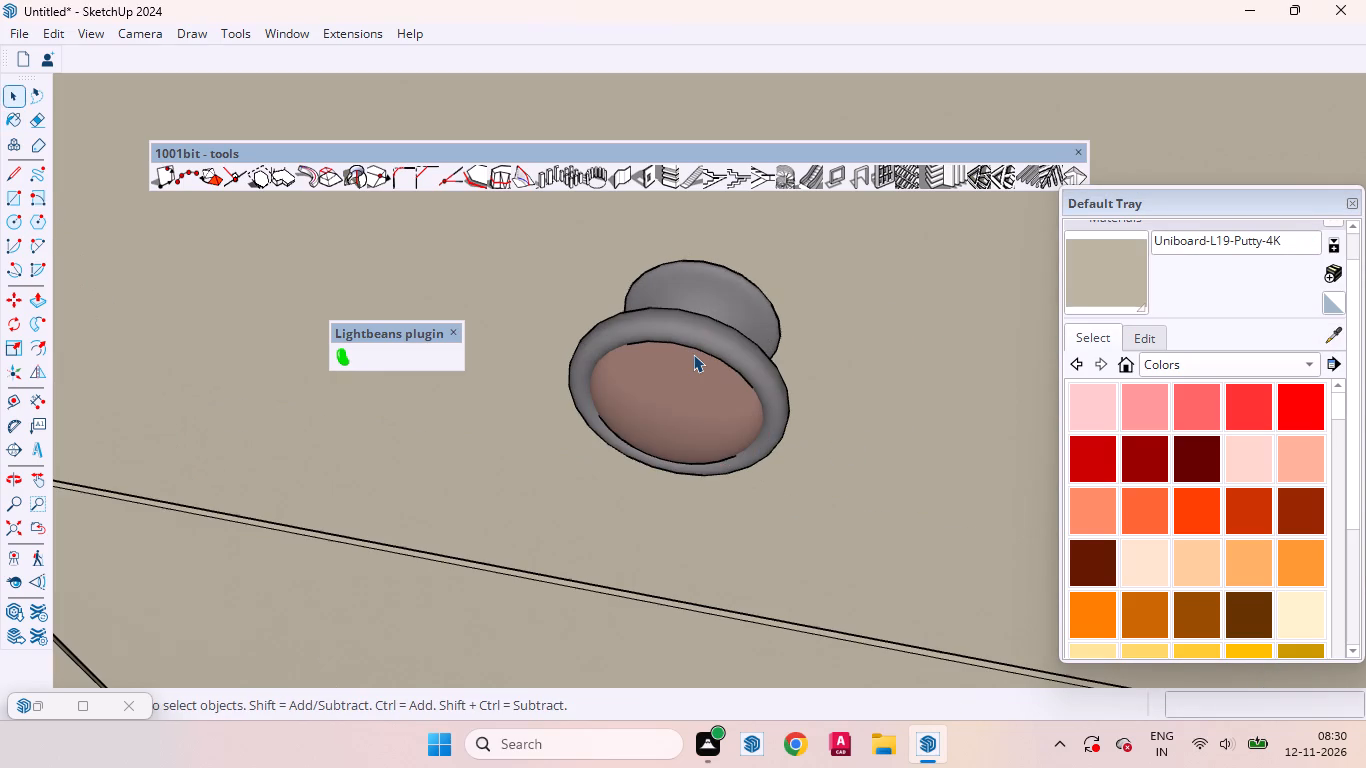
scroll(731, 310, up, 14)
click(734, 310)
click(747, 301)
double_click(716, 336)
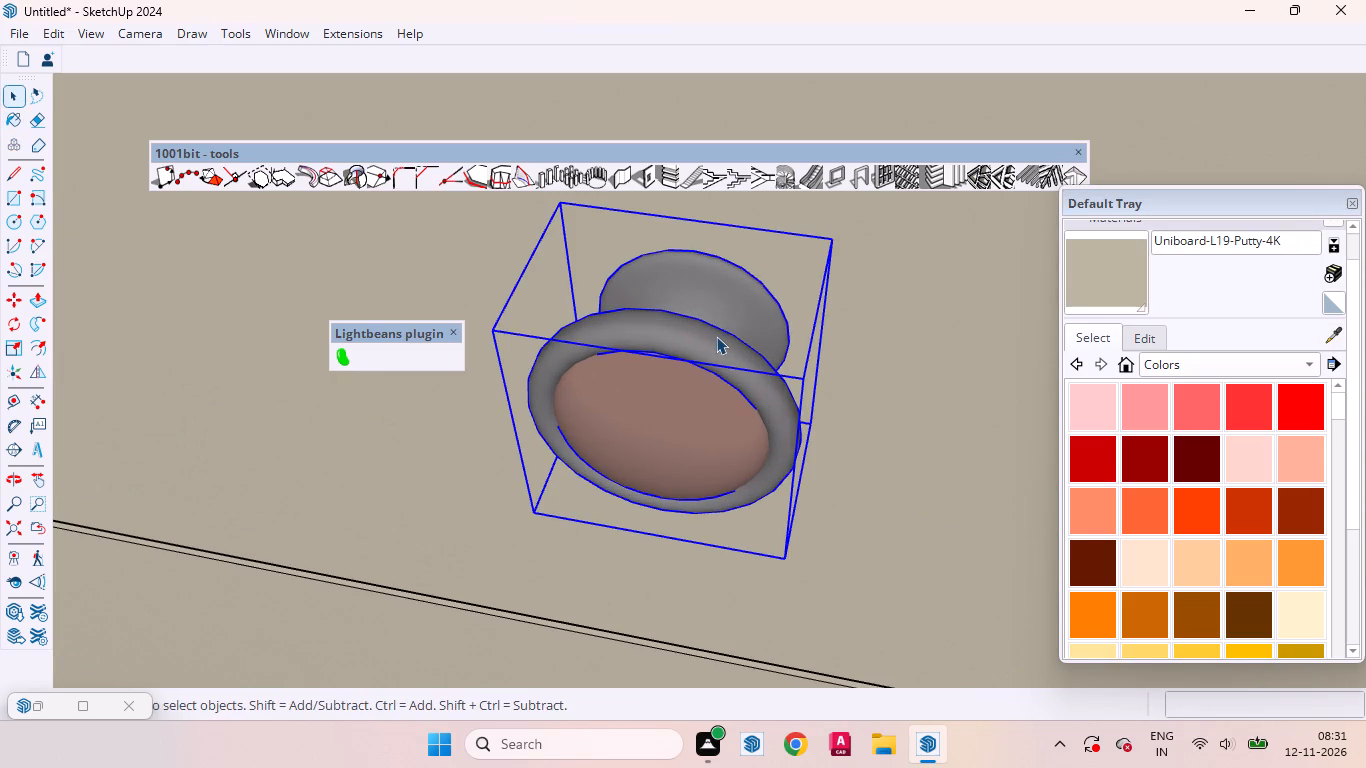
triple_click(708, 342)
click(708, 342)
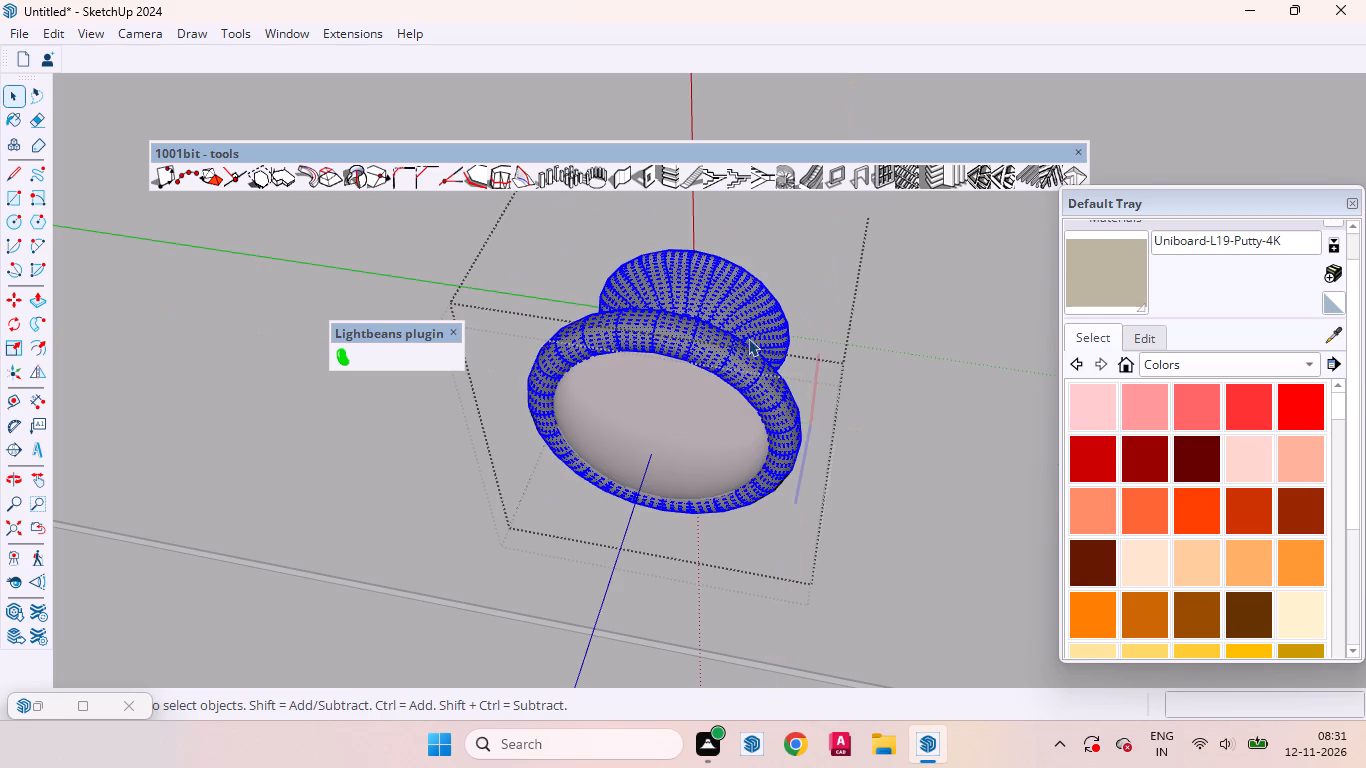
click(1108, 292)
click(723, 354)
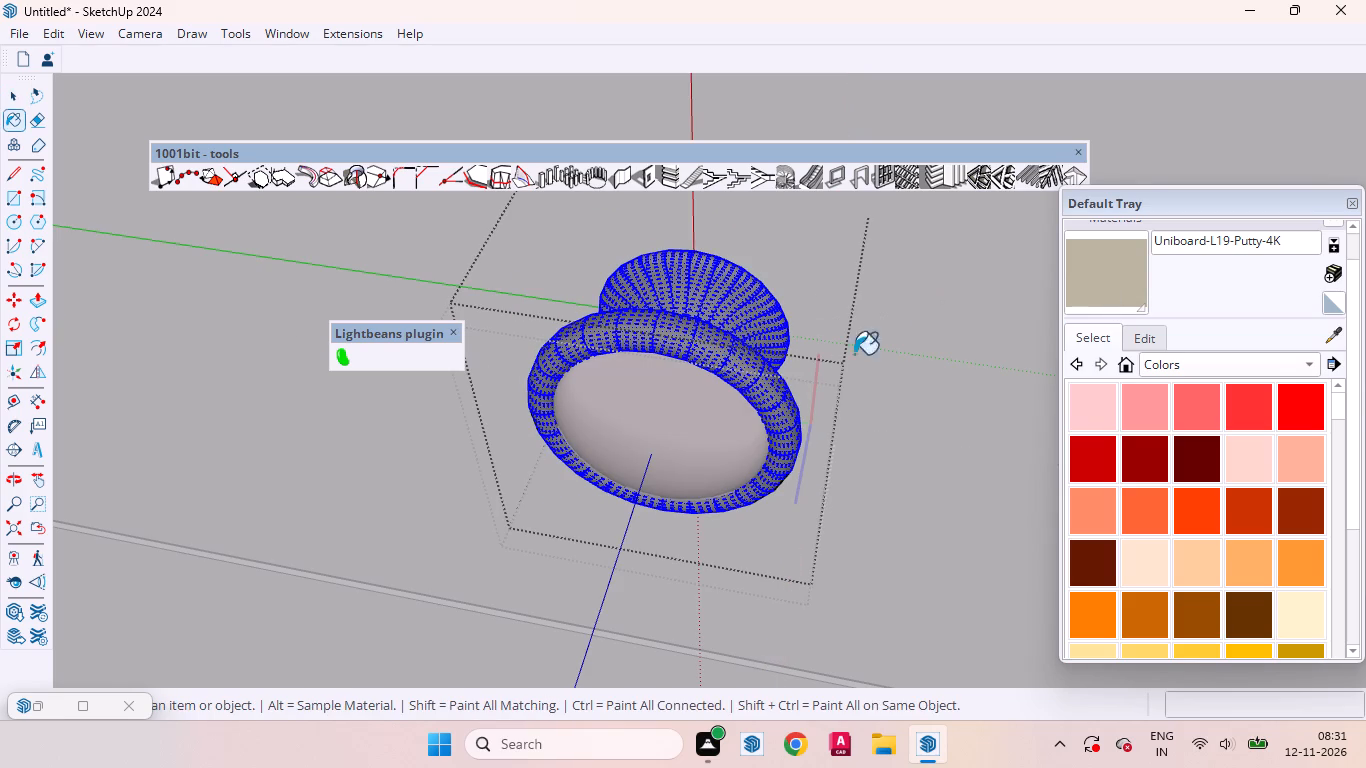
Finish painting and exit the drawer knob's group editing to return to the whole bedroom model.
scroll(735, 349, up, 9)
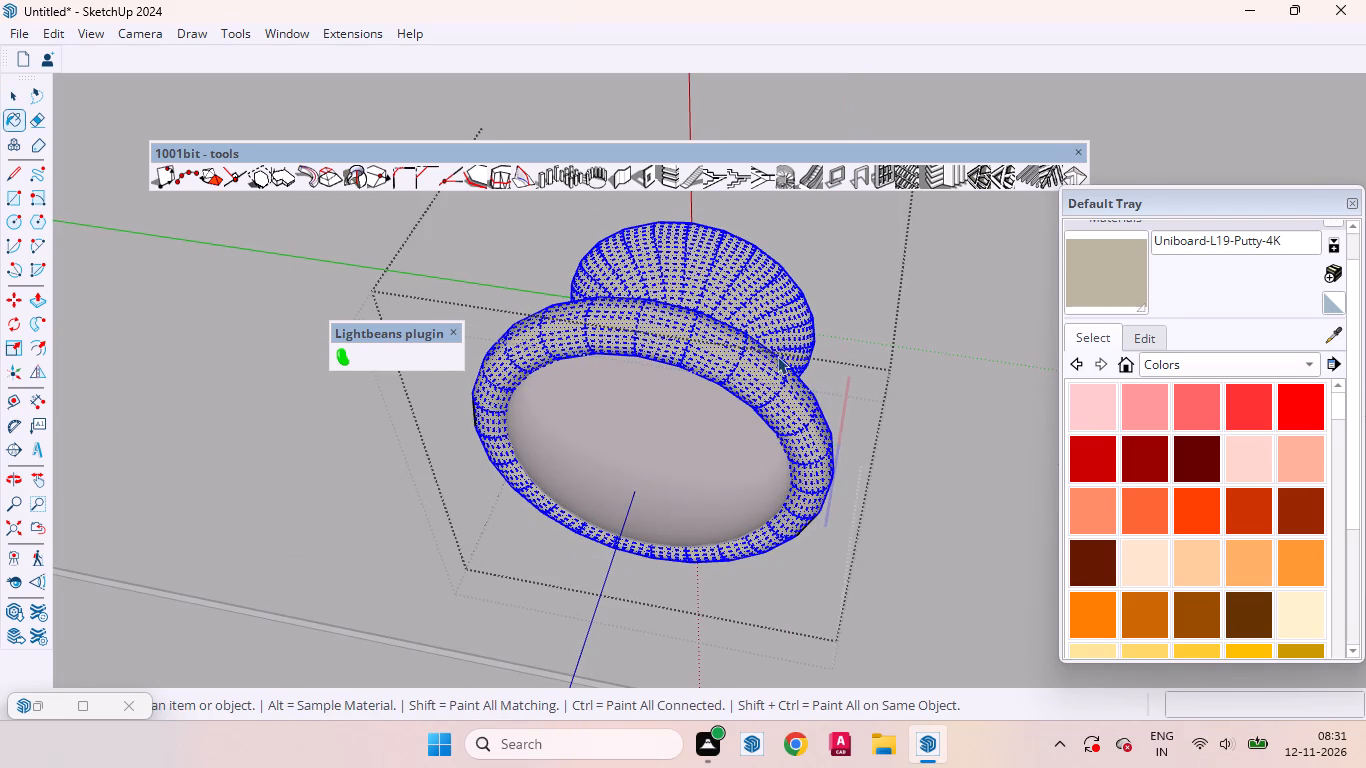
key(space)
scroll(782, 360, down, 20)
scroll(782, 360, down, 10)
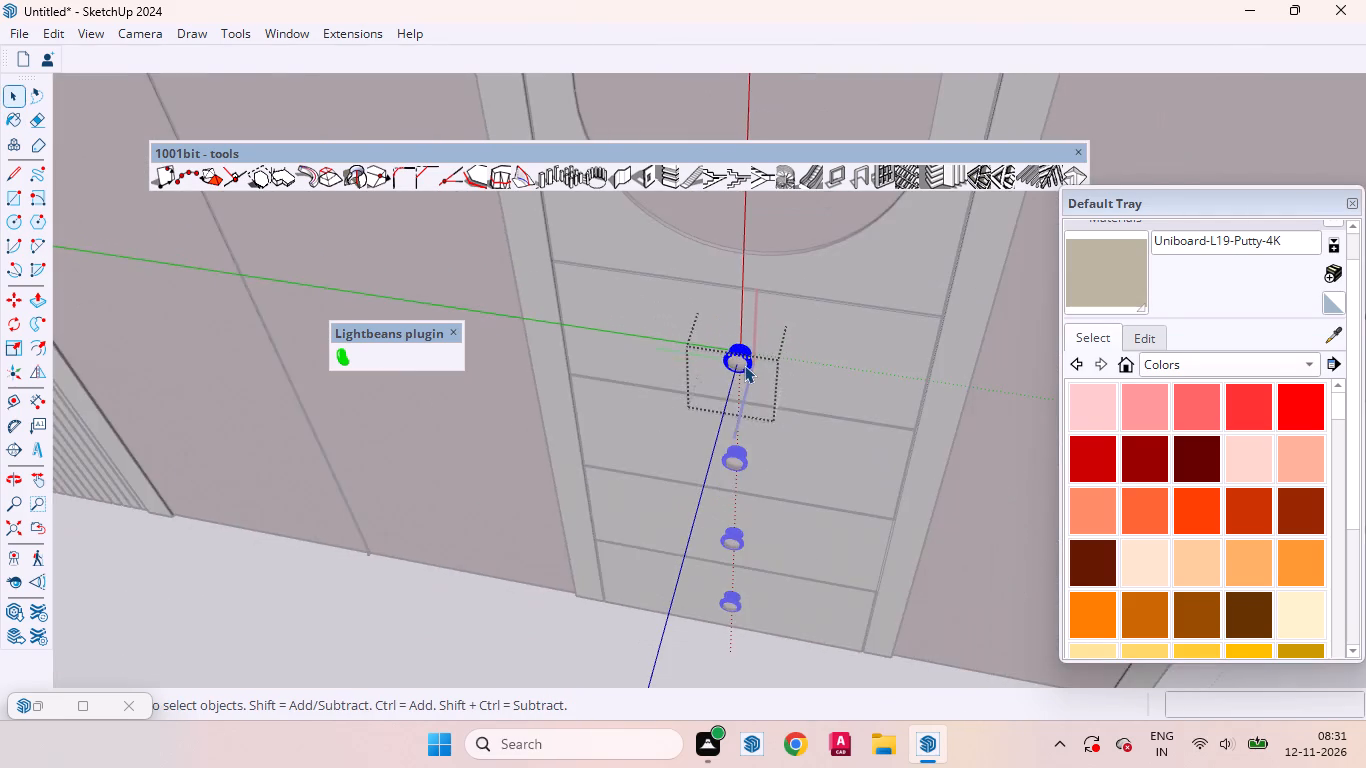
scroll(744, 365, down, 20)
scroll(744, 365, down, 5)
double_click(960, 559)
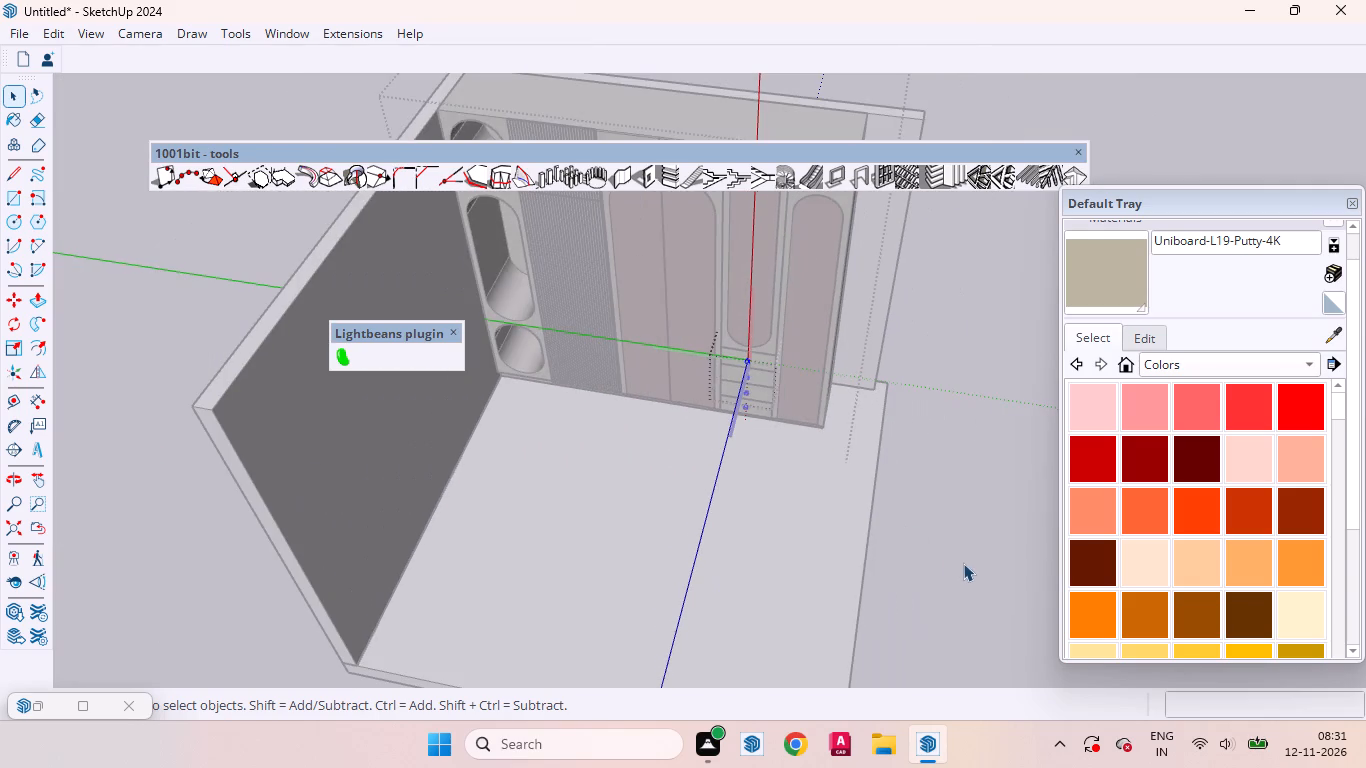
click(960, 548)
Examine the two-tone drawer knobs and drawer fronts up close from the front and the side.
scroll(729, 302, up, 13)
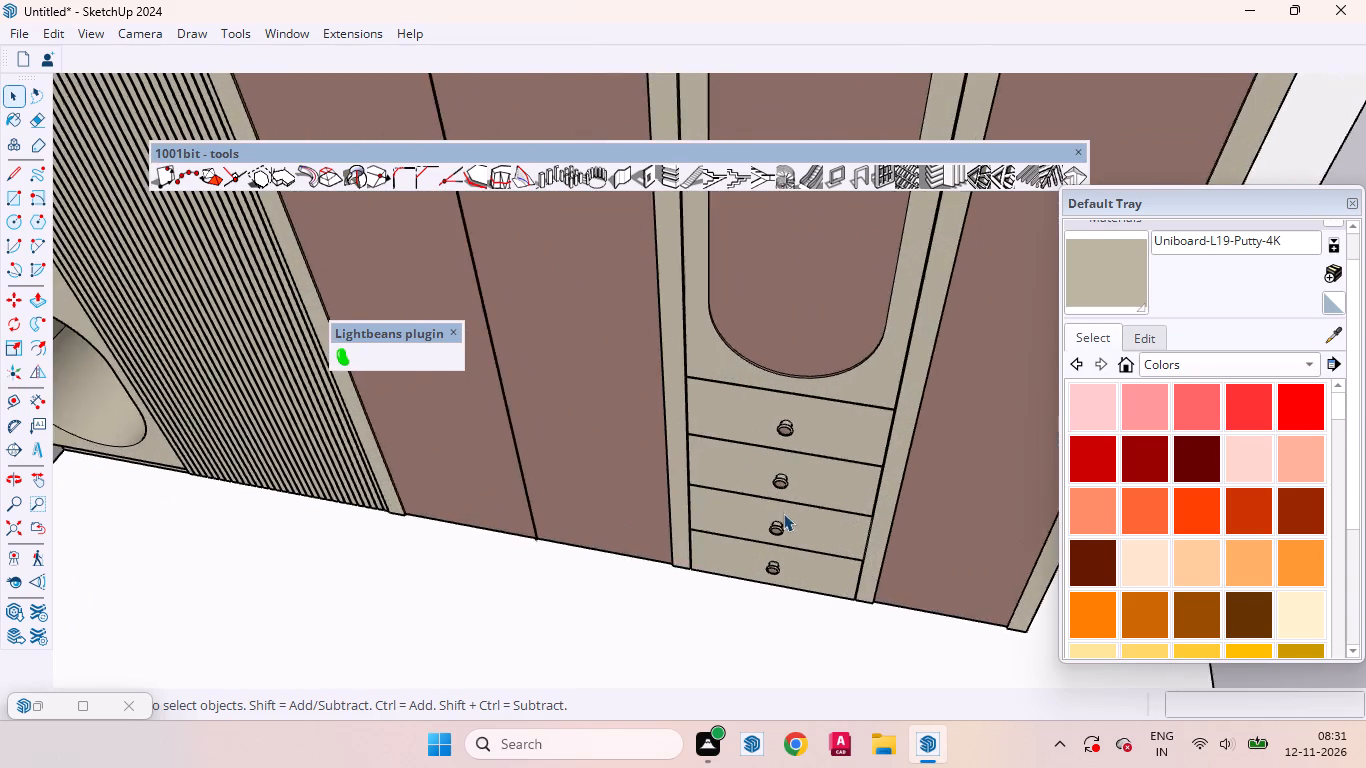
middle_drag(783, 510, 830, 333)
scroll(776, 477, up, 5)
scroll(775, 546, down, 6)
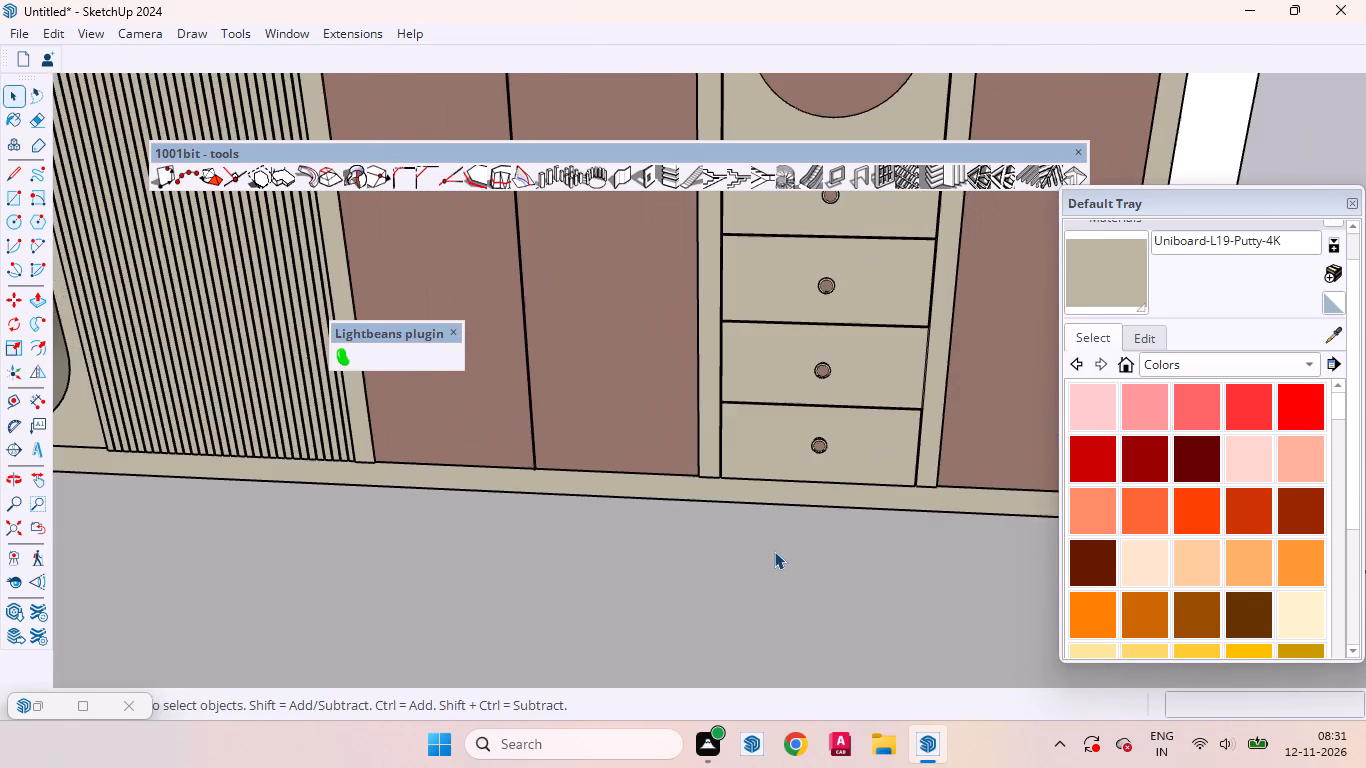
scroll(774, 551, down, 2)
scroll(845, 280, up, 12)
middle_drag(824, 284, 733, 315)
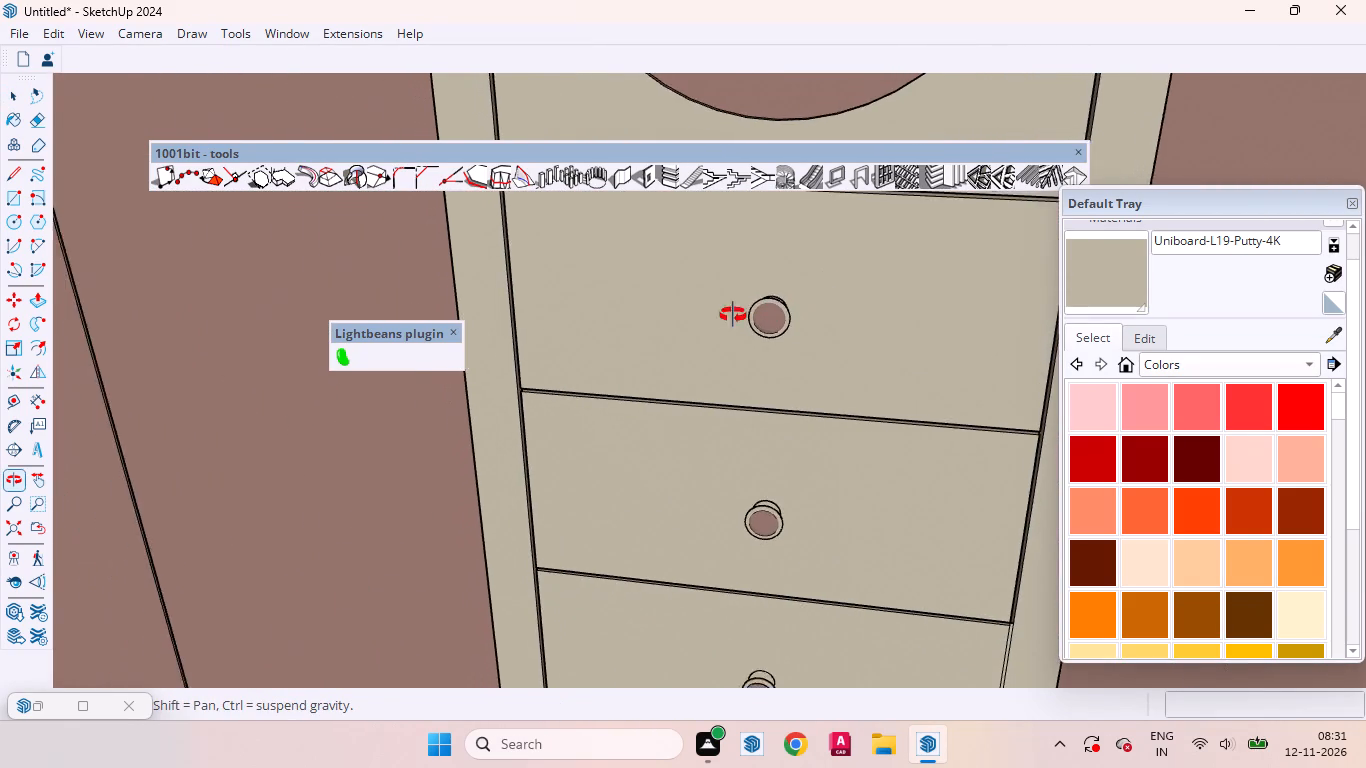
middle_drag(733, 315, 435, 321)
scroll(763, 335, up, 3)
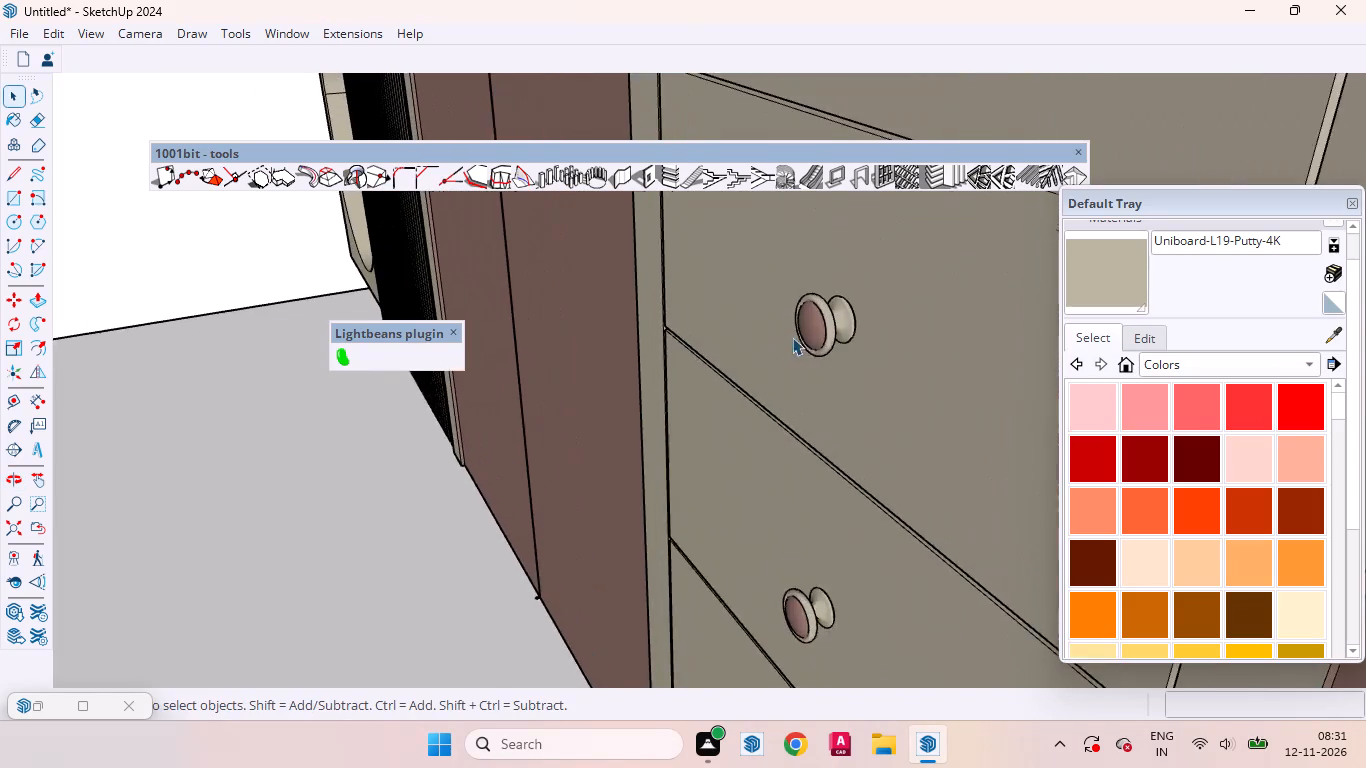
scroll(792, 337, up, 5)
middle_drag(785, 376, 1042, 395)
scroll(760, 352, down, 20)
scroll(760, 352, down, 2)
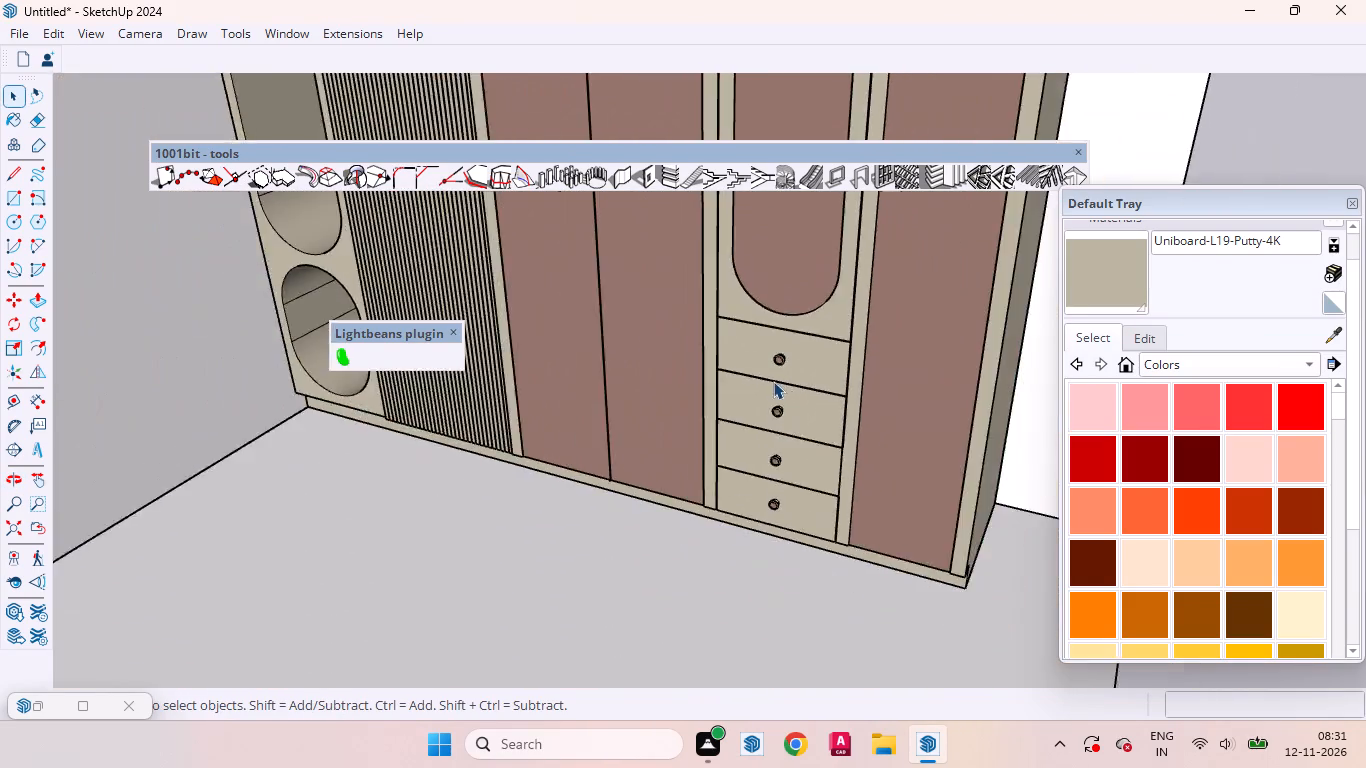
scroll(773, 381, down, 11)
Examine the wardrobe's full front and the Putty finish on the fluted panel's slats up close.
middle_drag(766, 473, 906, 392)
scroll(781, 579, down, 2)
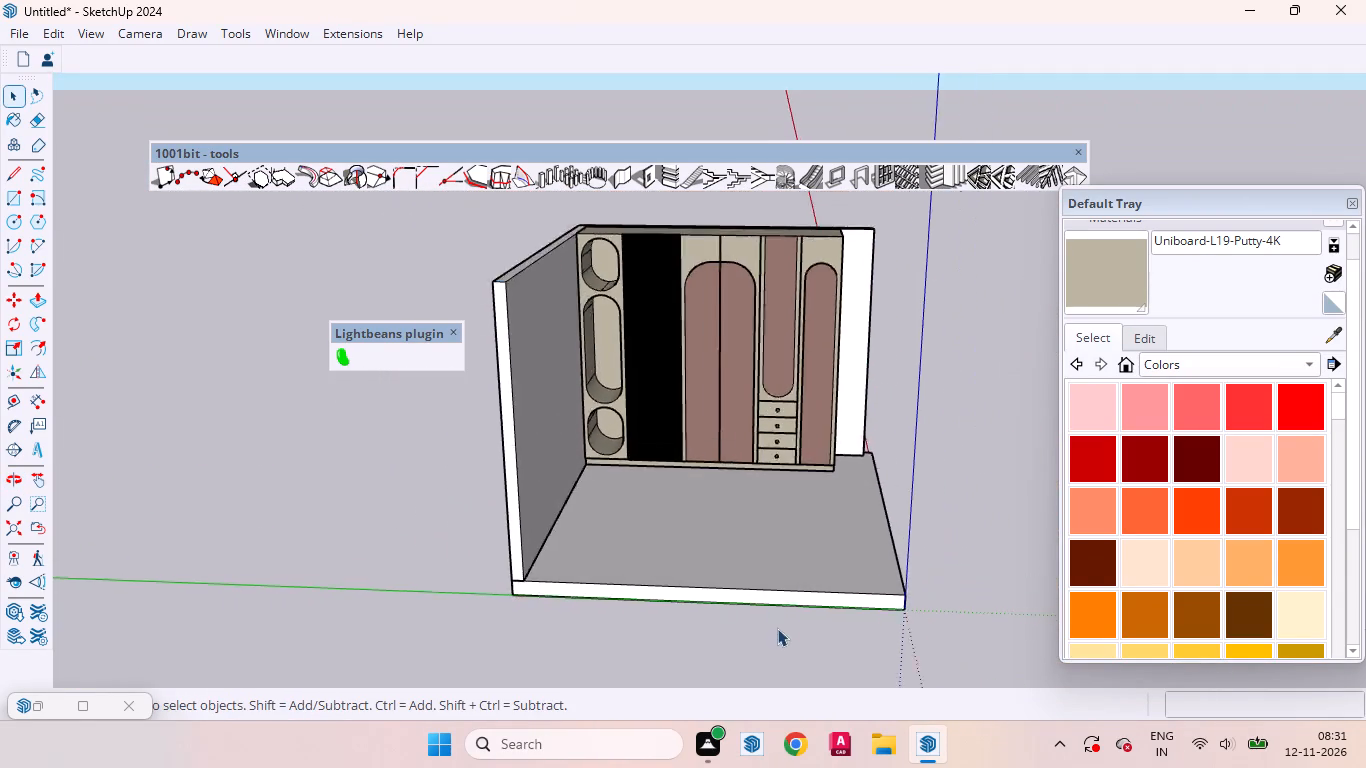
scroll(777, 628, down, 8)
scroll(730, 355, up, 4)
middle_drag(654, 515, 682, 401)
scroll(692, 431, up, 7)
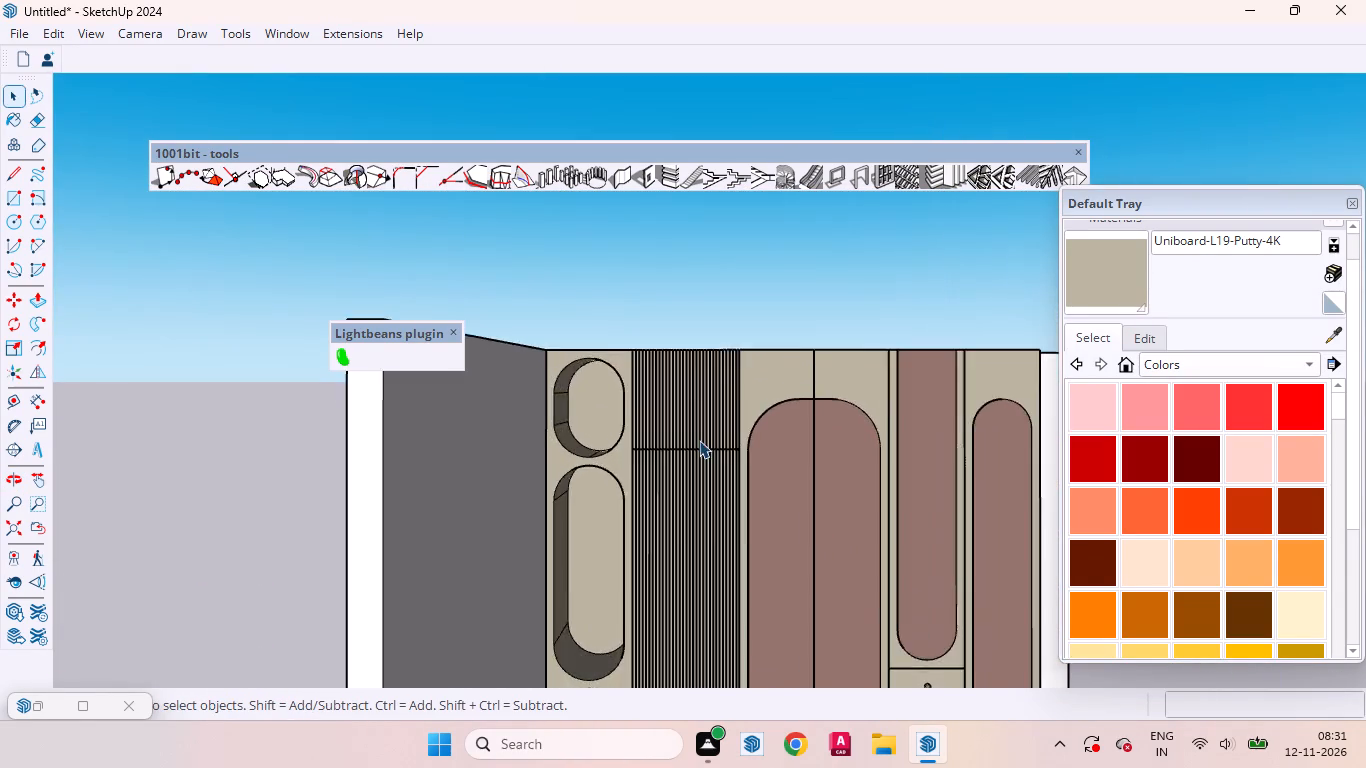
scroll(699, 440, up, 20)
scroll(699, 440, up, 2)
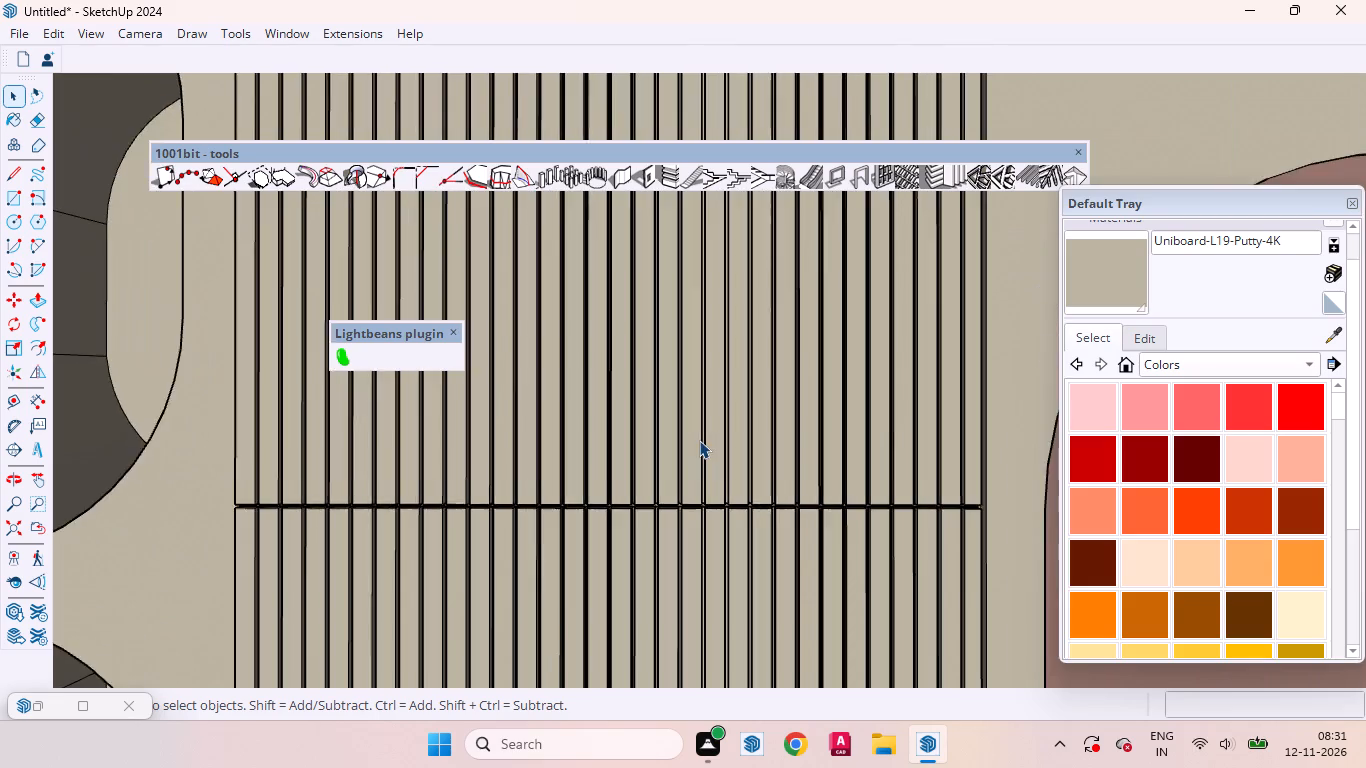
scroll(699, 440, up, 13)
scroll(689, 440, down, 14)
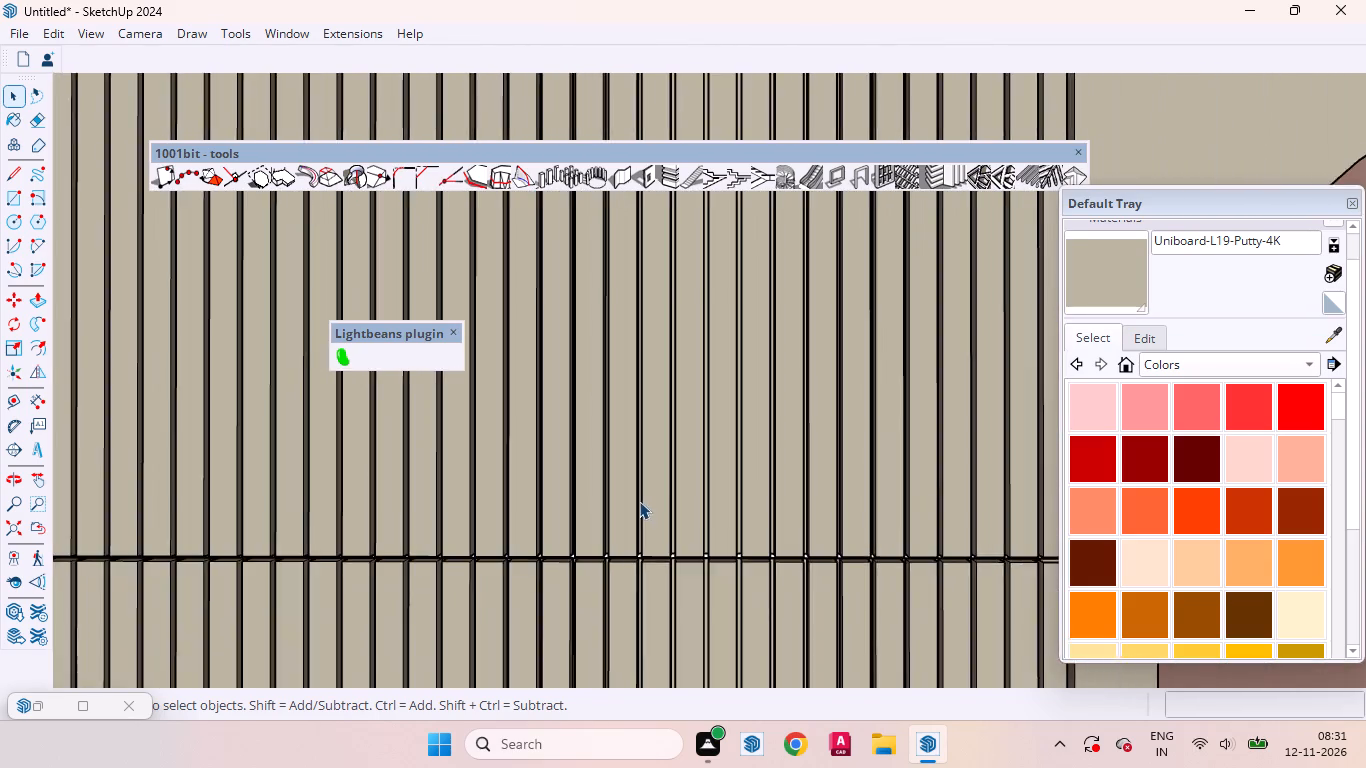
scroll(639, 501, down, 14)
scroll(635, 497, up, 1)
scroll(635, 495, down, 20)
scroll(635, 495, down, 3)
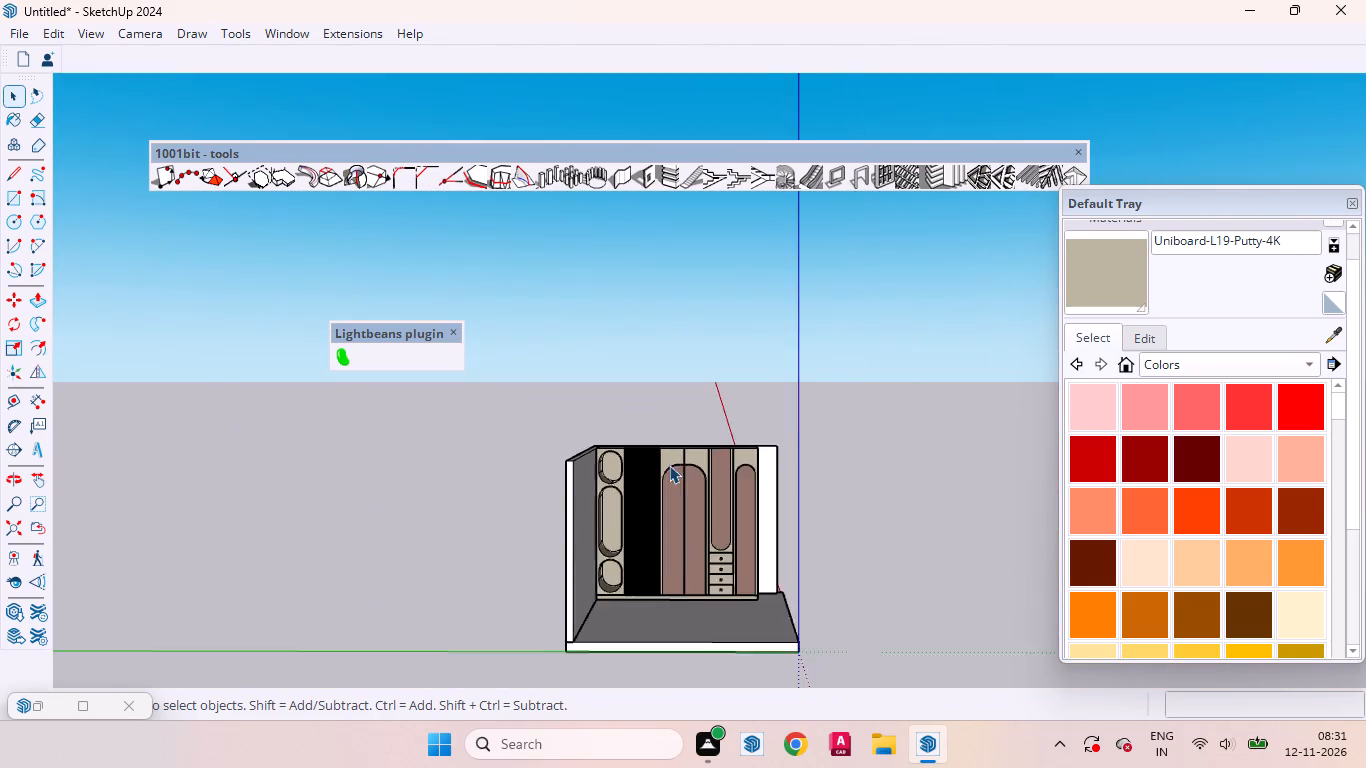
Examine the wardrobe's side panel and top, then the finished wardrobe within the whole room.
middle_drag(663, 609, 148, 648)
scroll(717, 519, up, 3)
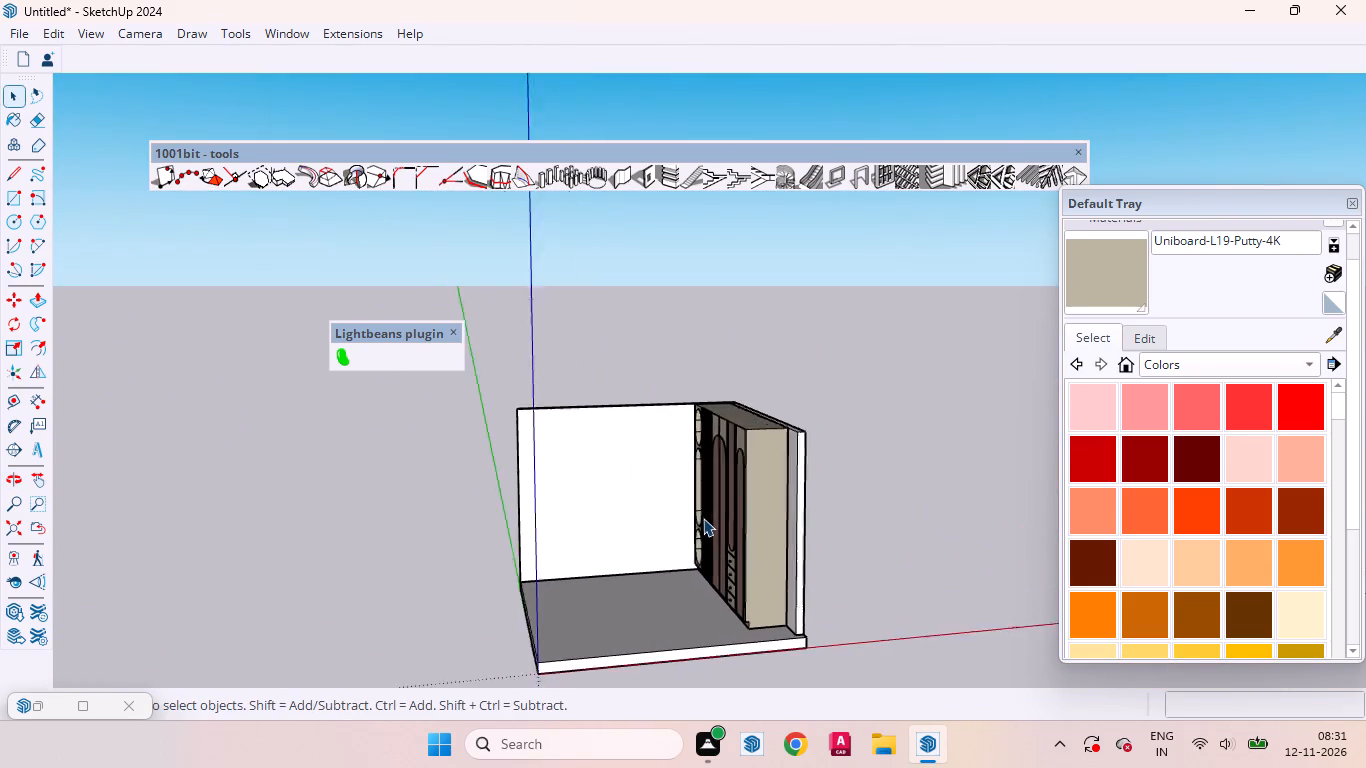
scroll(703, 518, up, 1)
middle_drag(692, 584, 594, 670)
scroll(672, 584, up, 5)
middle_drag(673, 578, 679, 579)
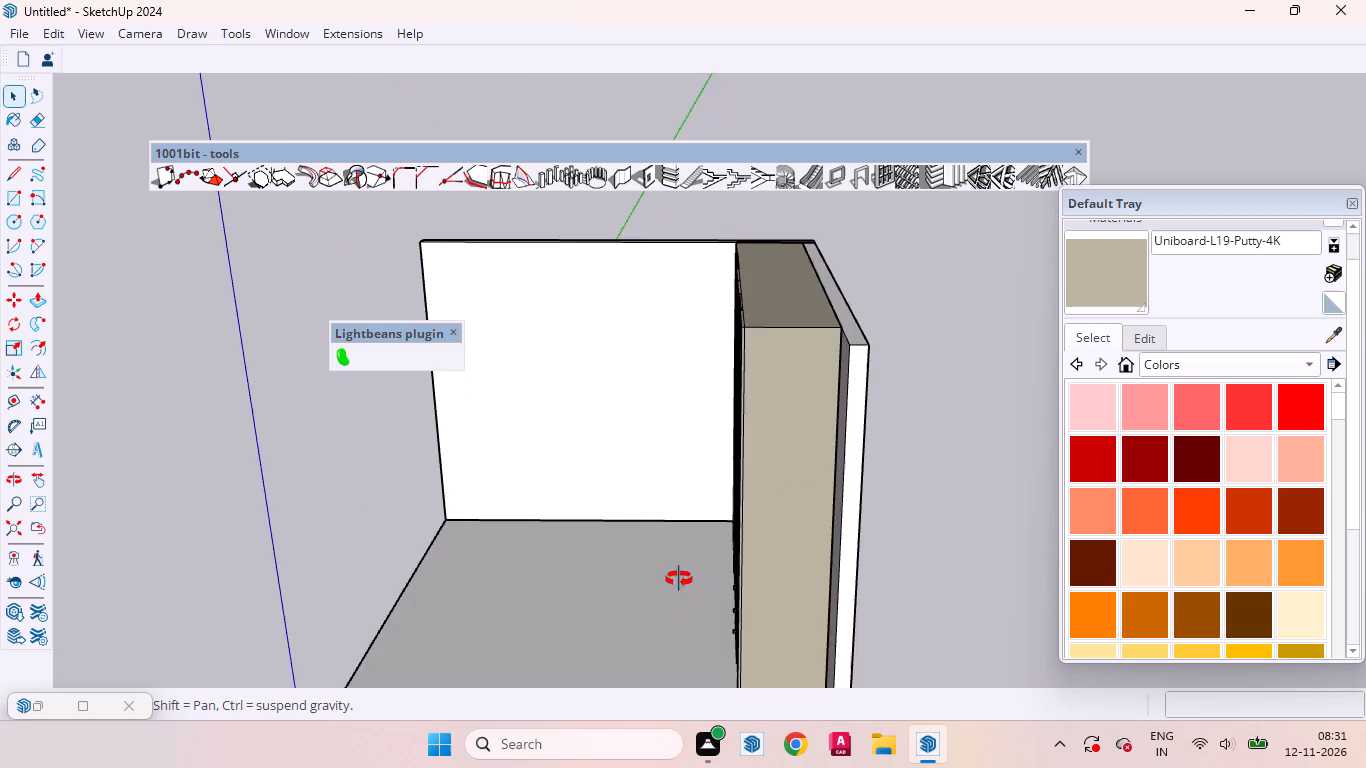
middle_drag(679, 579, 707, 536)
scroll(834, 527, down, 5)
scroll(839, 662, up, 3)
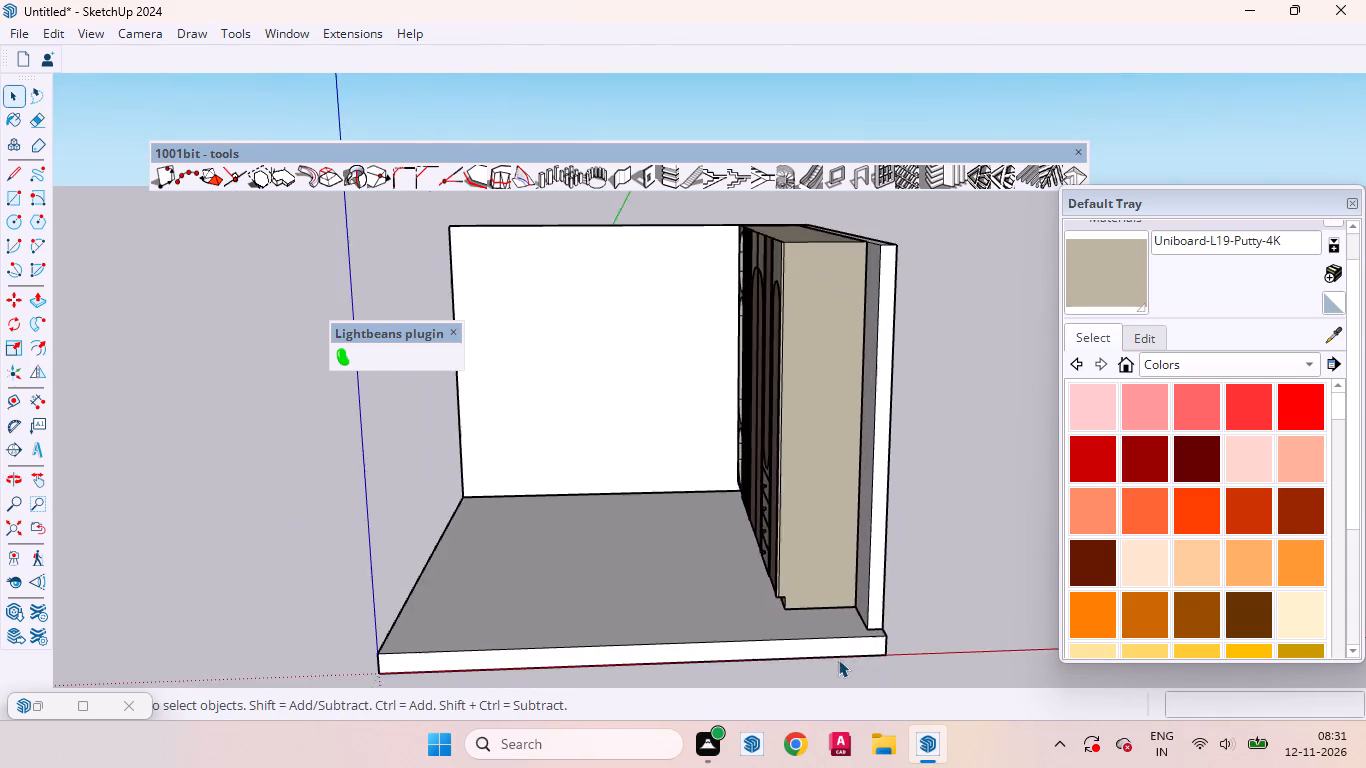
scroll(838, 659, up, 16)
middle_drag(736, 611, 1058, 577)
scroll(726, 597, down, 17)
scroll(880, 586, down, 4)
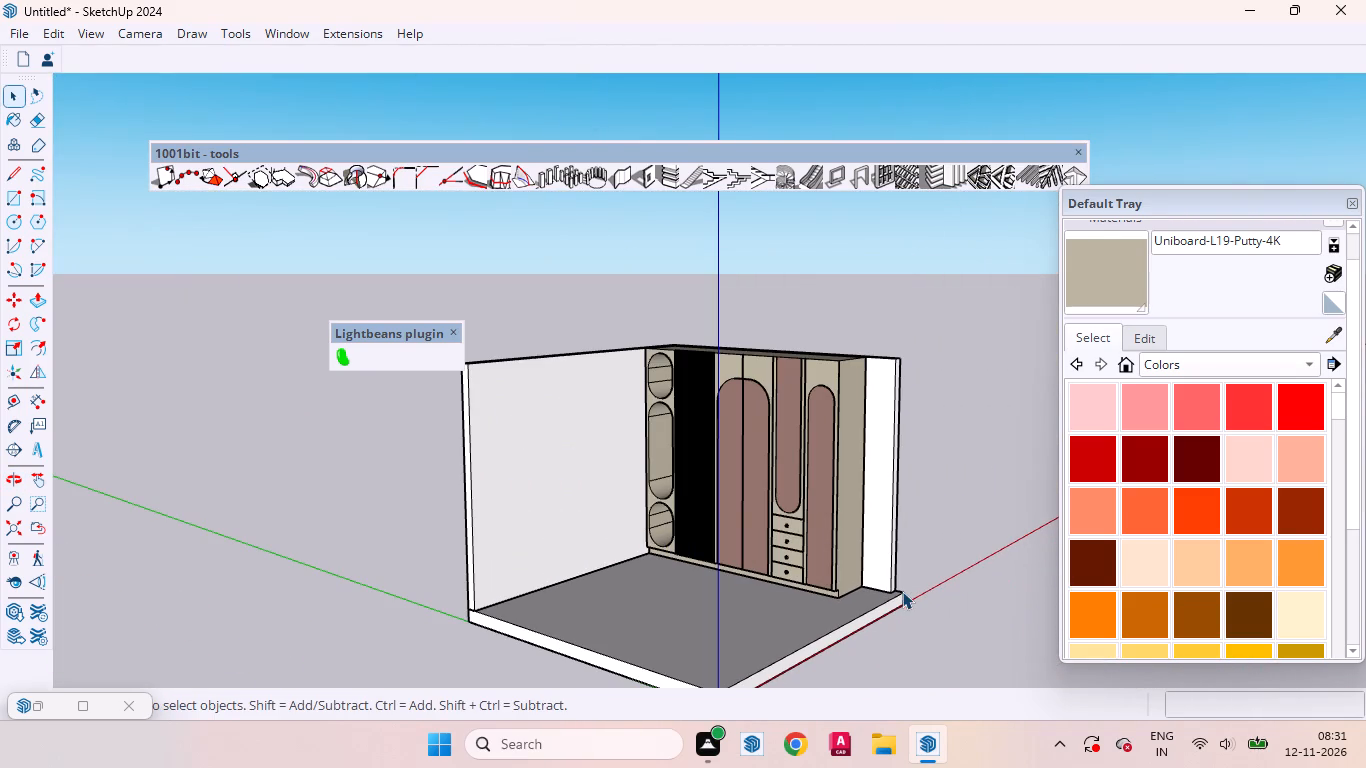
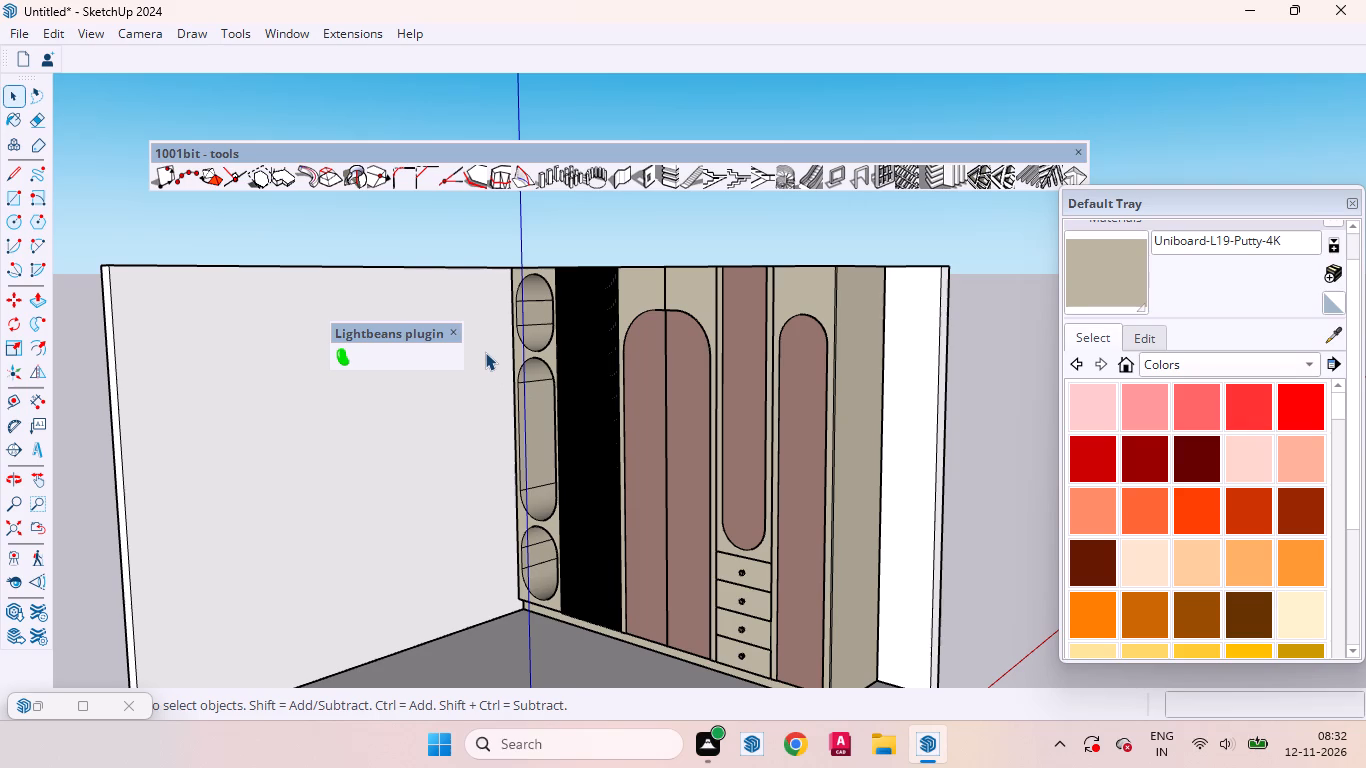
Examine the wardrobe's front and lower drawers, including a close view of one knob's Terrarossa face and Putty rim.
scroll(748, 436, up, 4)
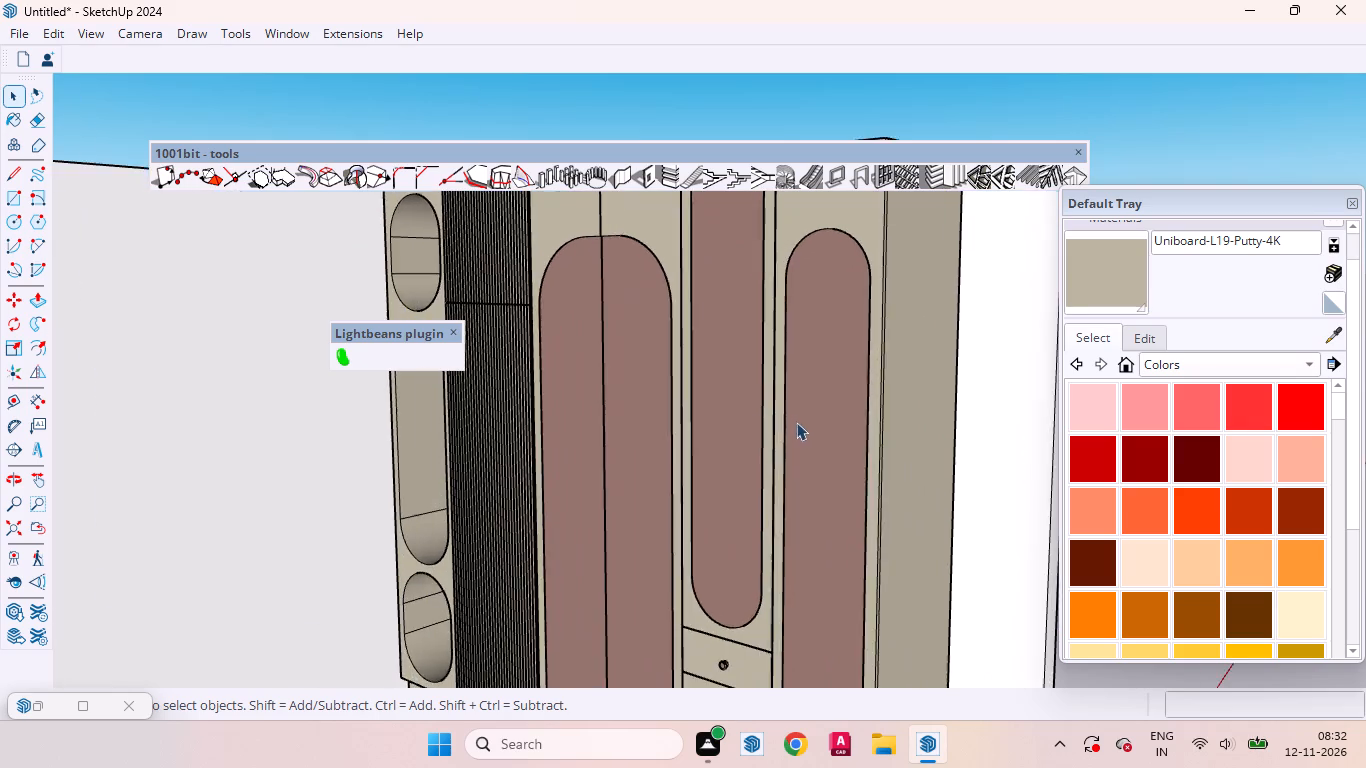
scroll(796, 422, up, 5)
middle_drag(697, 438, 1026, 468)
scroll(859, 430, down, 15)
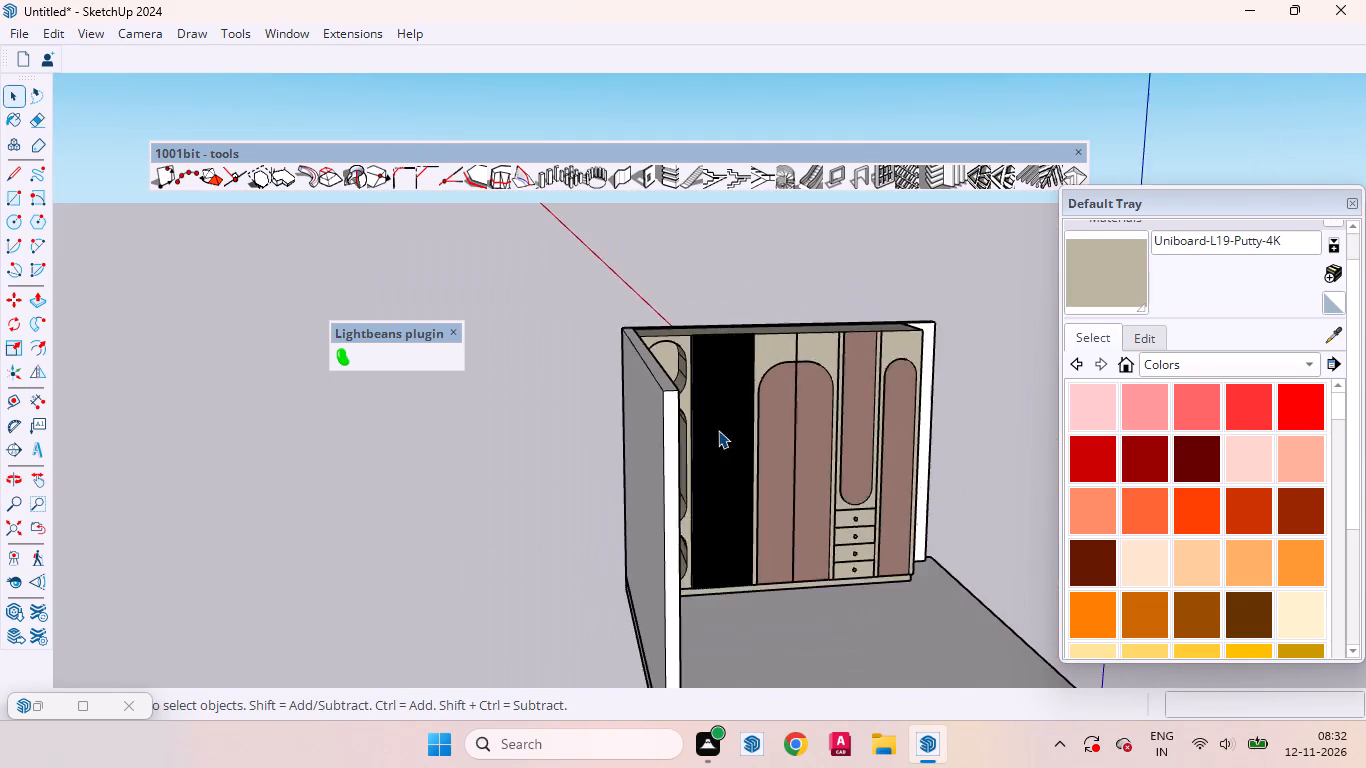
scroll(857, 538, up, 5)
middle_drag(864, 552, 786, 508)
scroll(872, 579, up, 9)
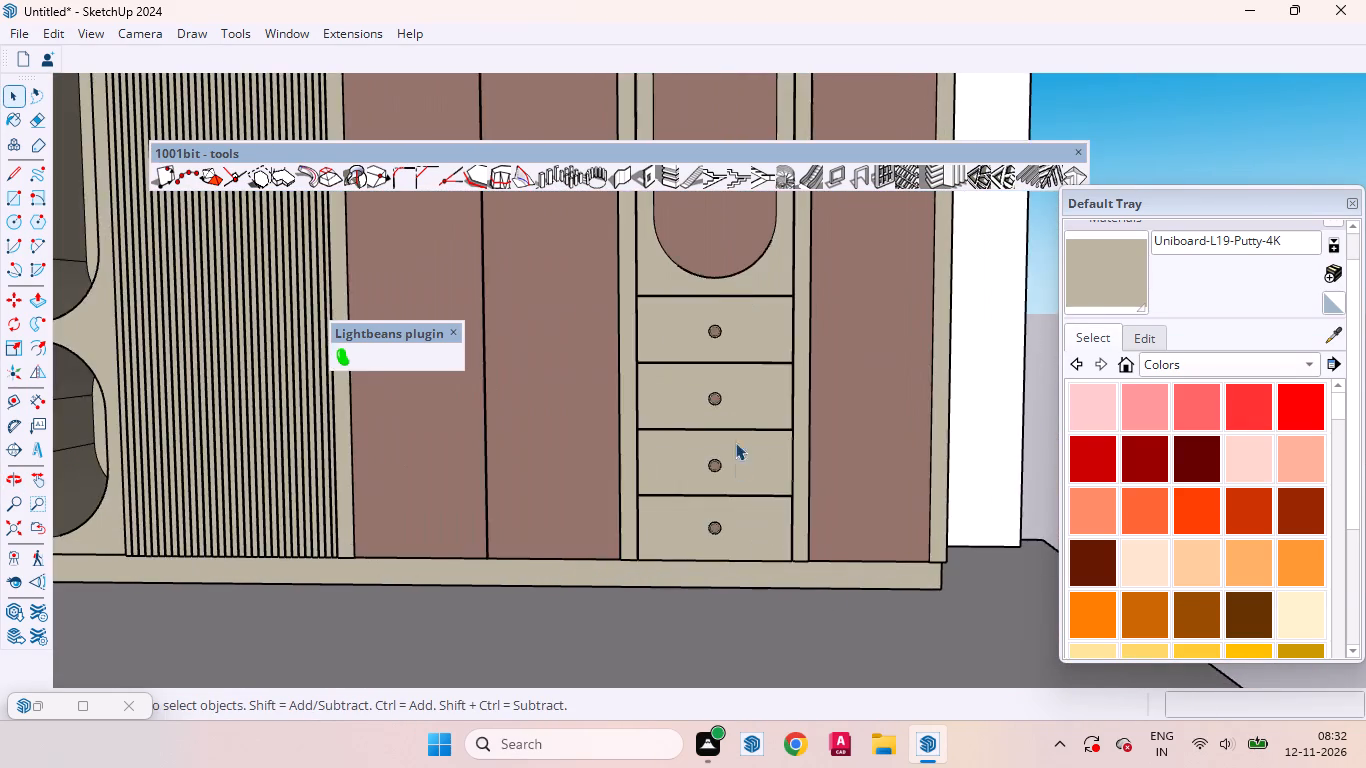
scroll(738, 421, up, 20)
scroll(738, 421, up, 1)
middle_drag(653, 401, 740, 453)
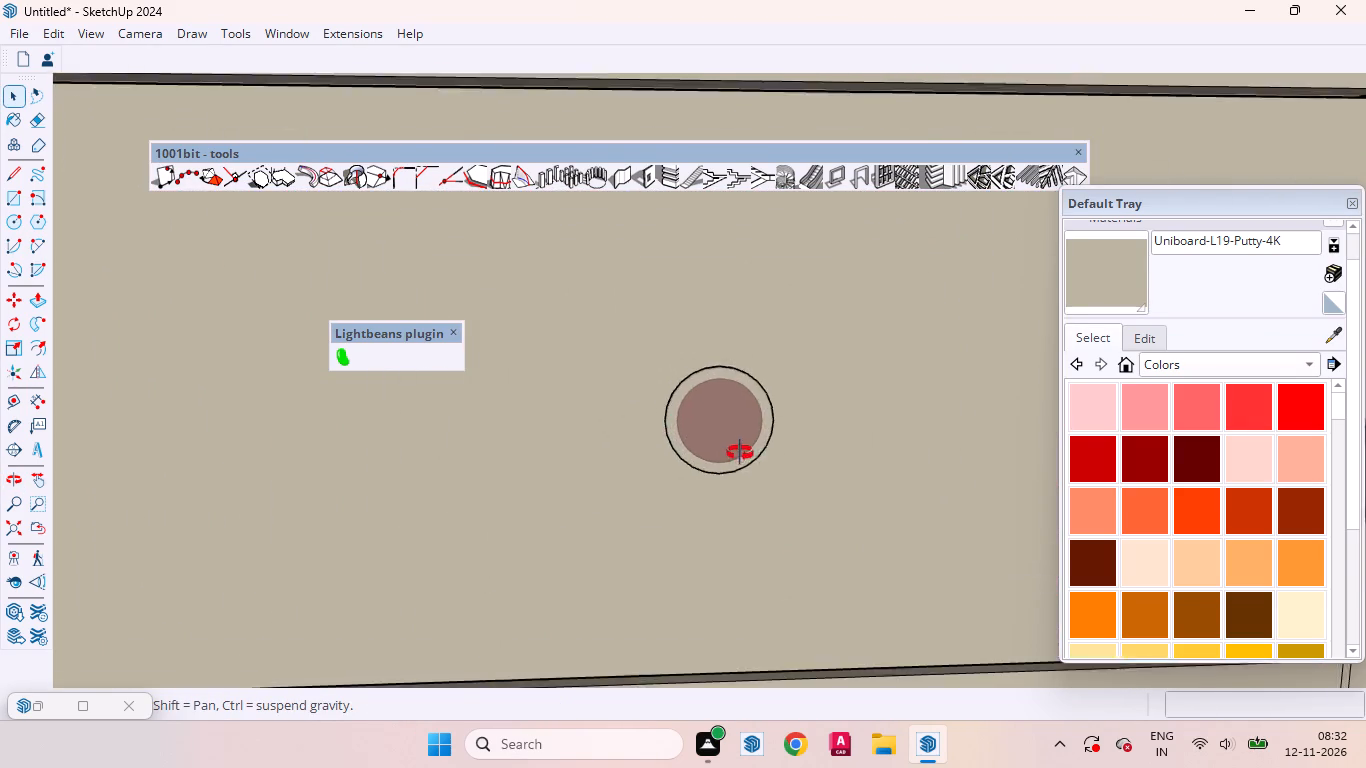
middle_drag(740, 453, 579, 541)
scroll(707, 483, down, 5)
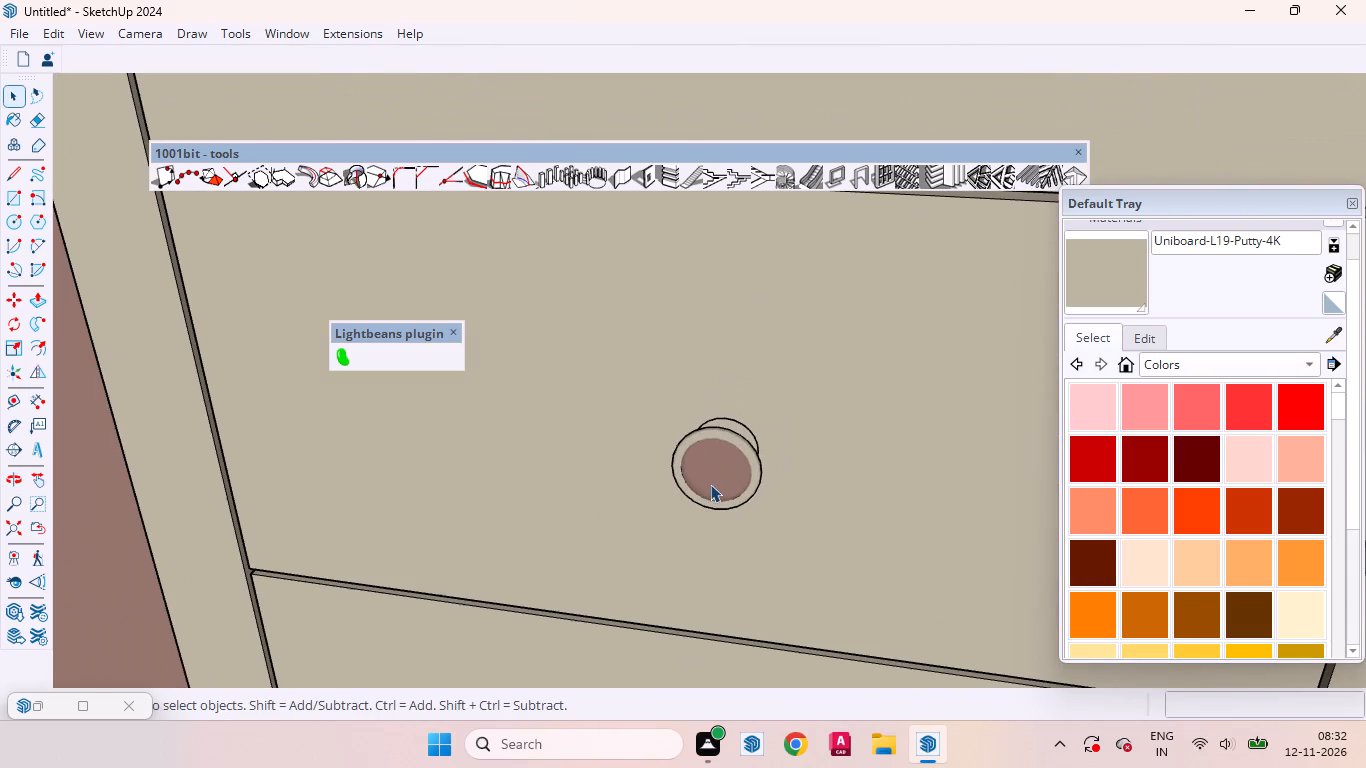
scroll(710, 484, down, 13)
scroll(724, 504, down, 8)
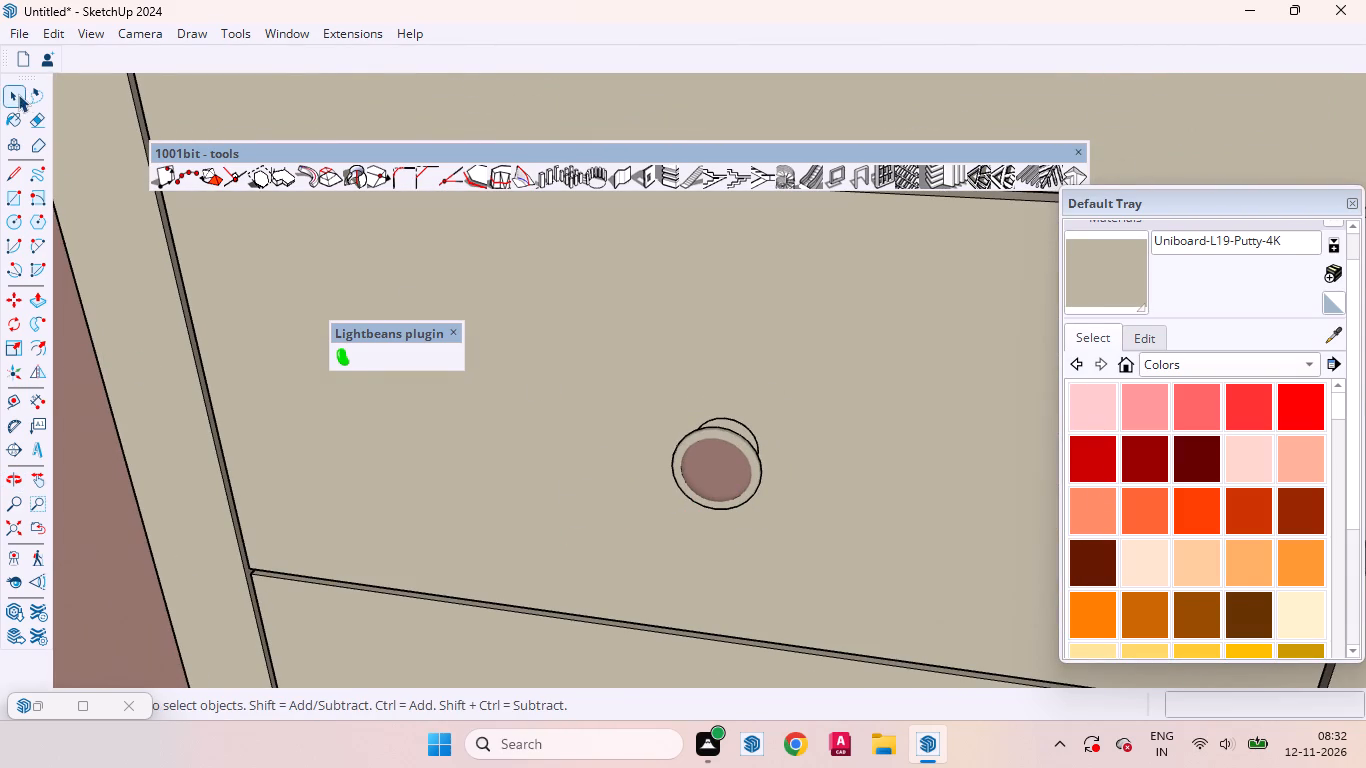
Examine the two-tone wardrobe within the whole room, together with the adjoining walls and floor.
click(18, 94)
scroll(827, 505, down, 10)
scroll(871, 767, down, 13)
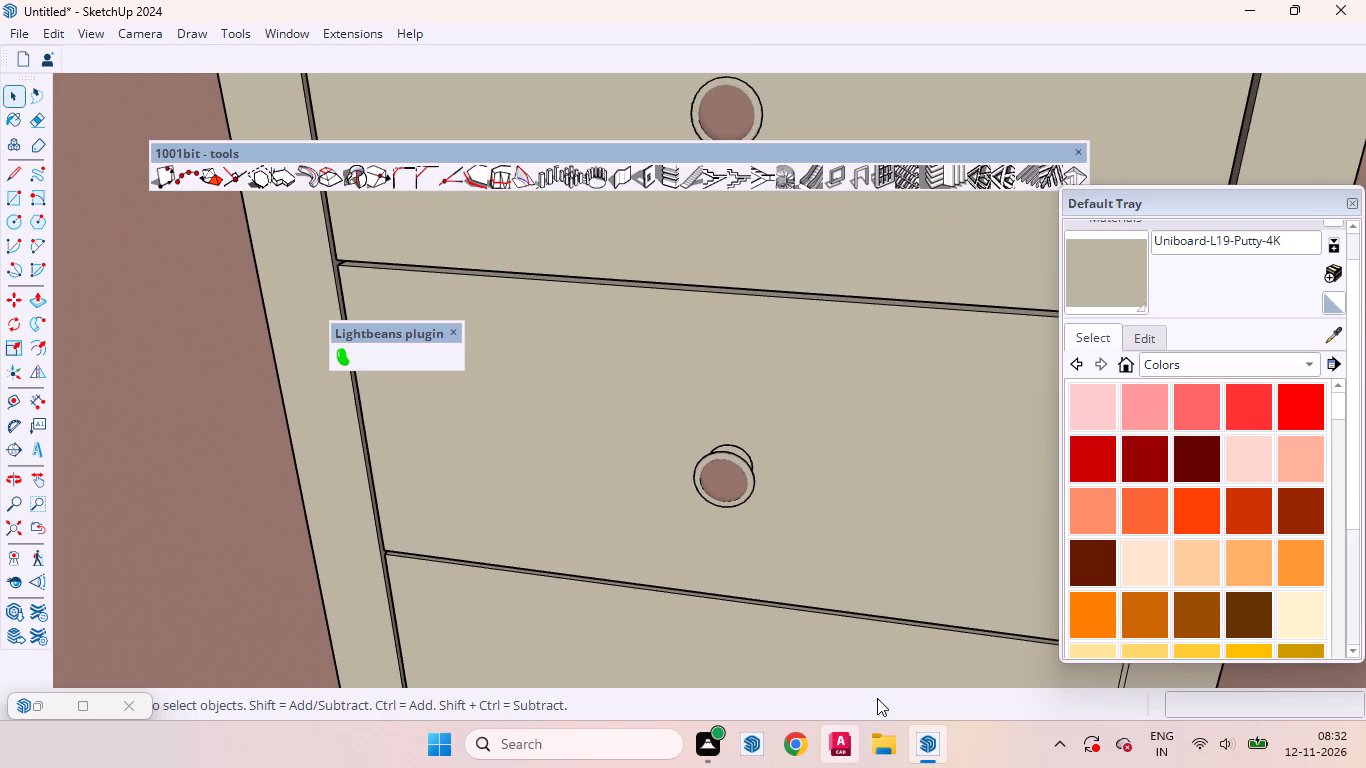
scroll(716, 541, down, 4)
scroll(786, 527, down, 20)
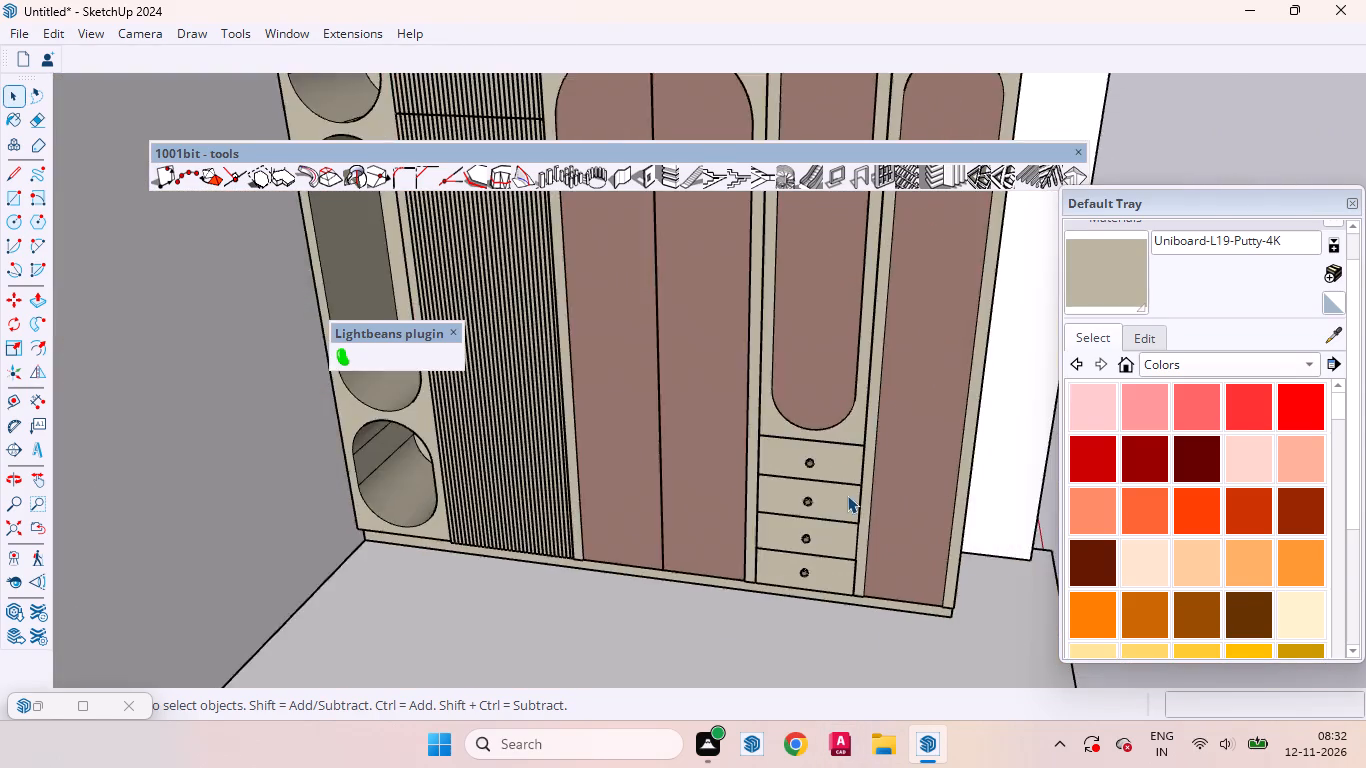
scroll(847, 495, down, 9)
click(838, 592)
click(977, 600)
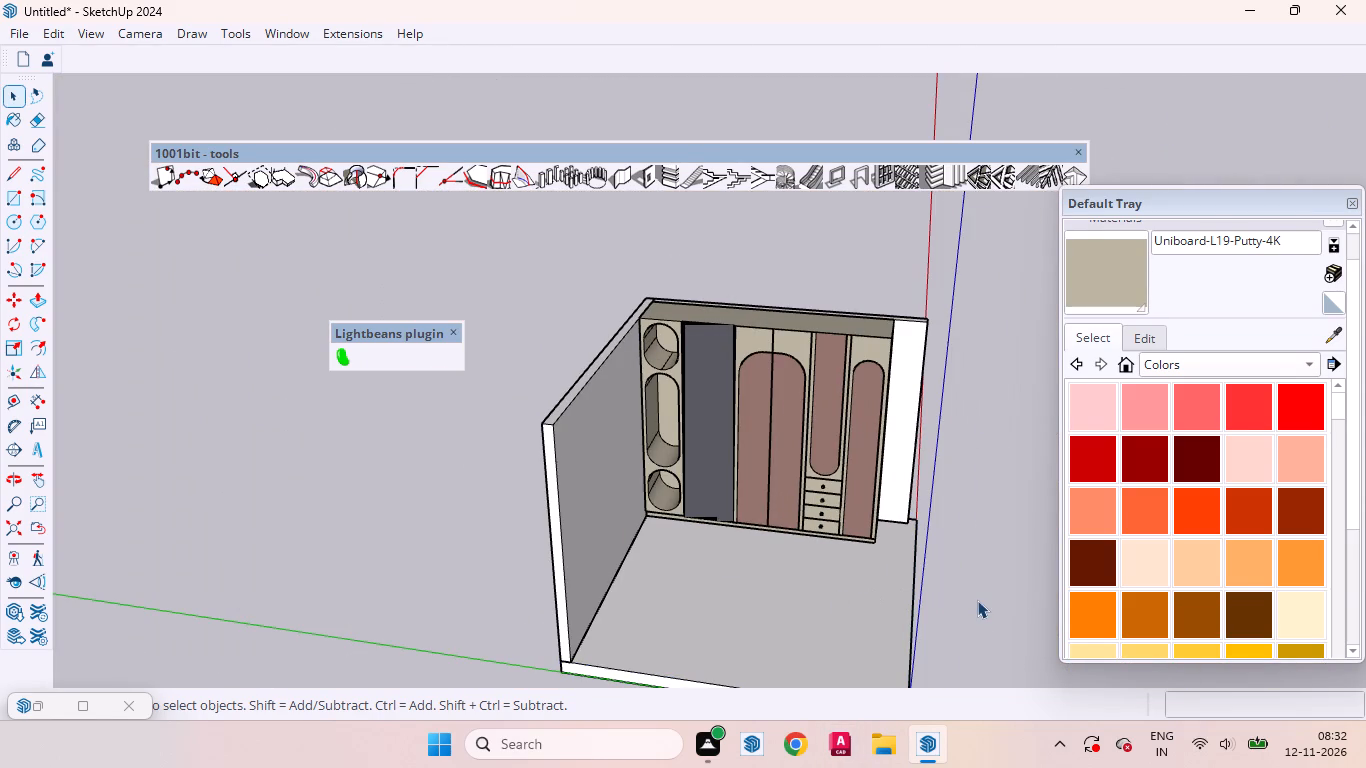
click(900, 425)
click(591, 492)
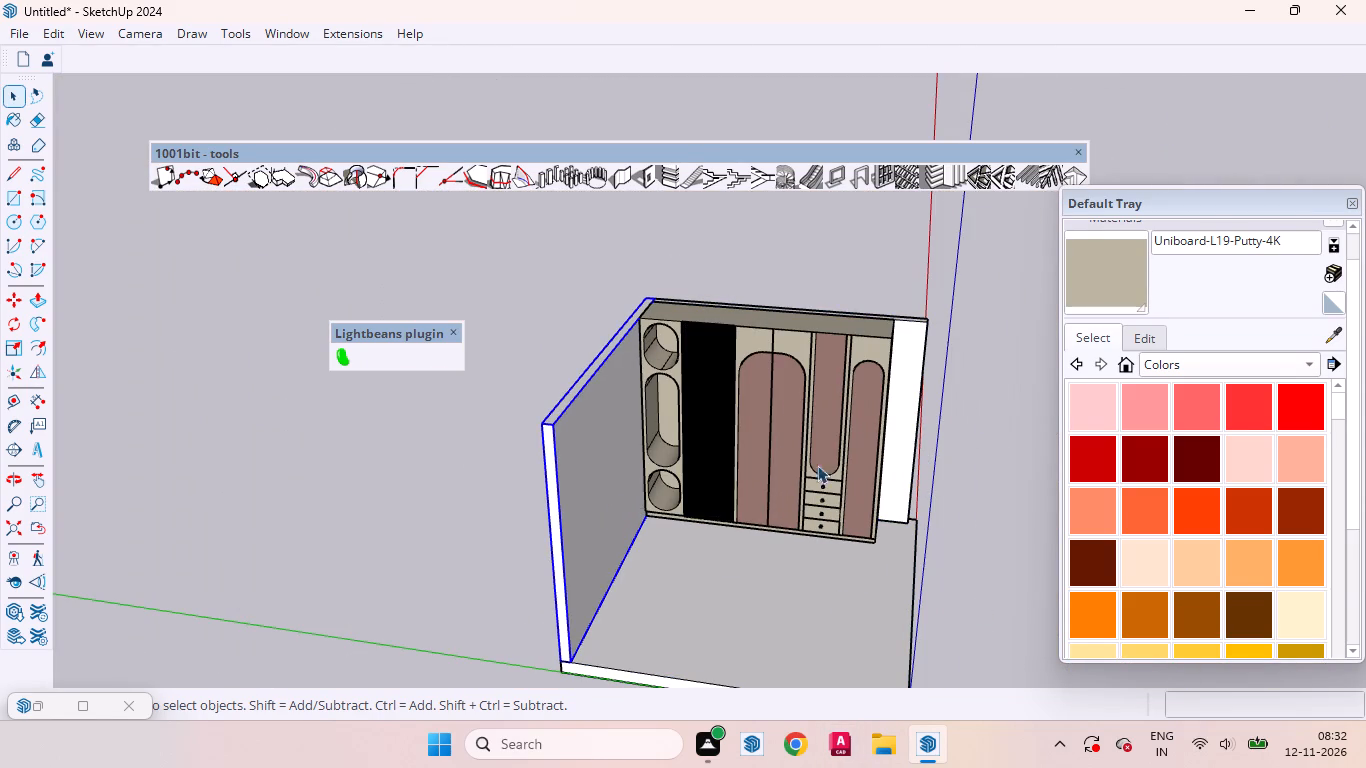
Examine the Putty finish inside the wardrobe's rounded open niches and on the neighbouring fluted panel.
scroll(705, 379, up, 8)
middle_drag(625, 436, 722, 446)
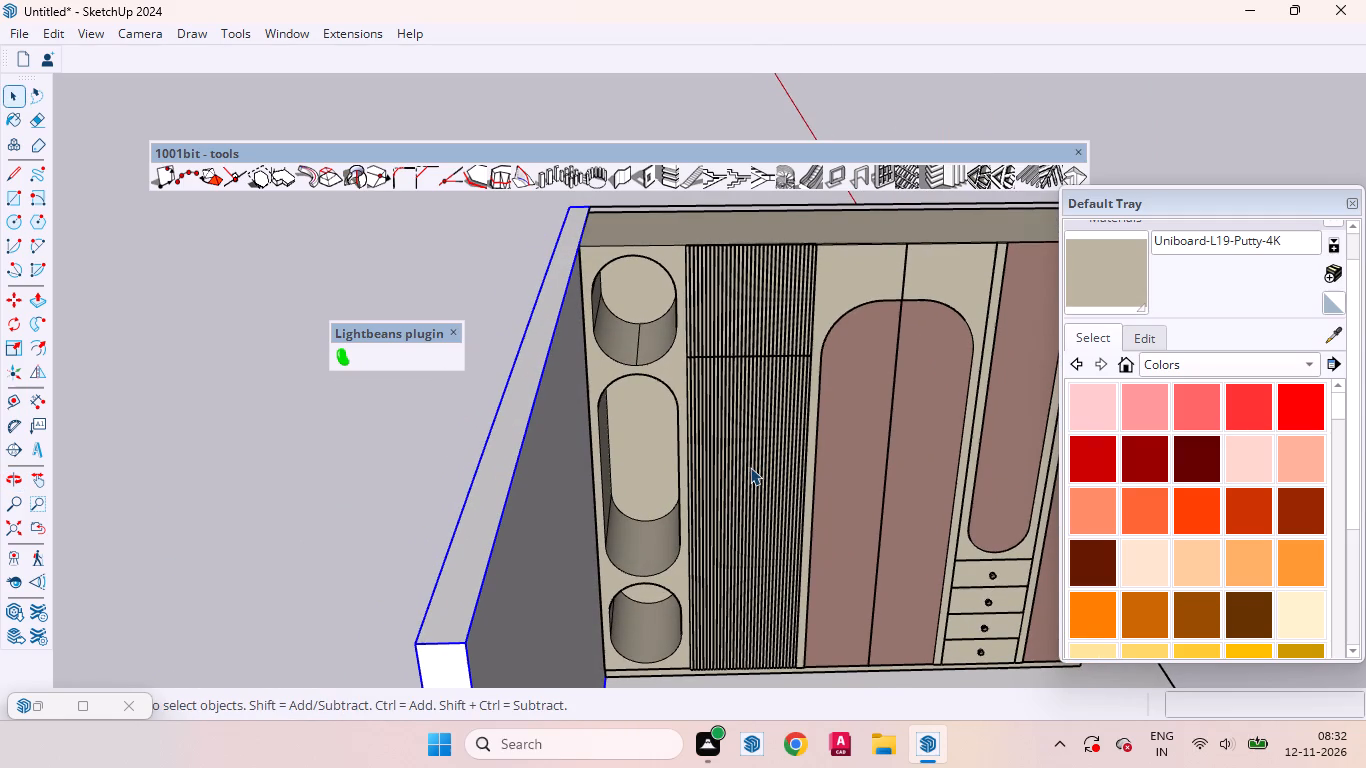
scroll(750, 469, down, 2)
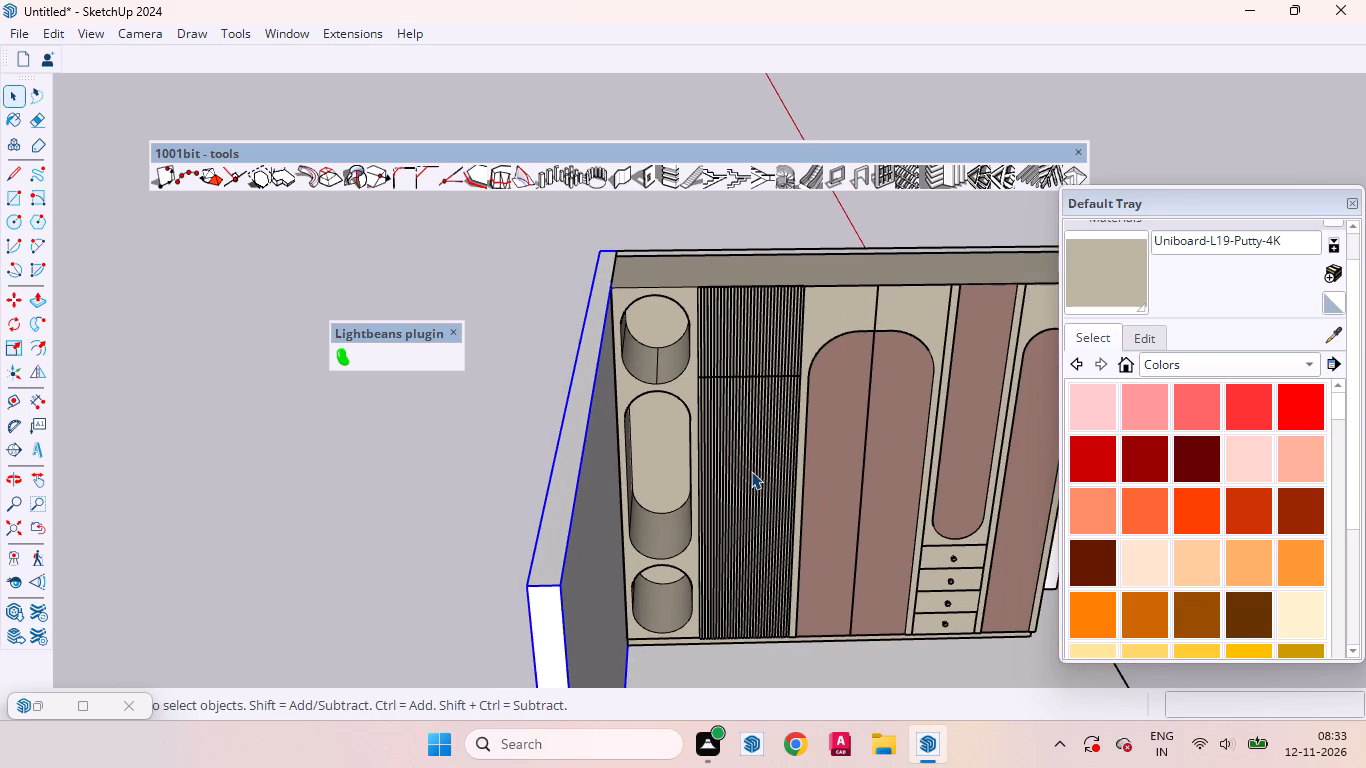
scroll(677, 403, up, 6)
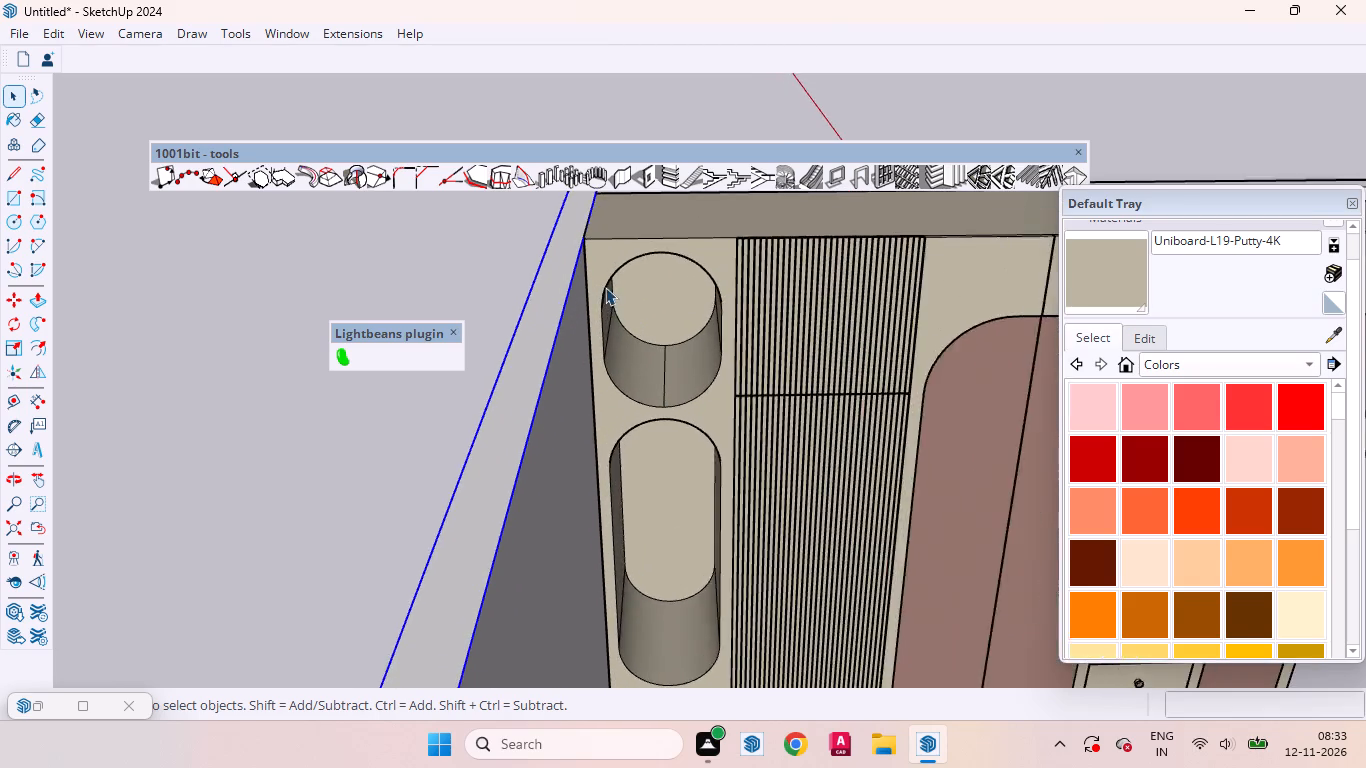
scroll(593, 286, down, 13)
click(925, 399)
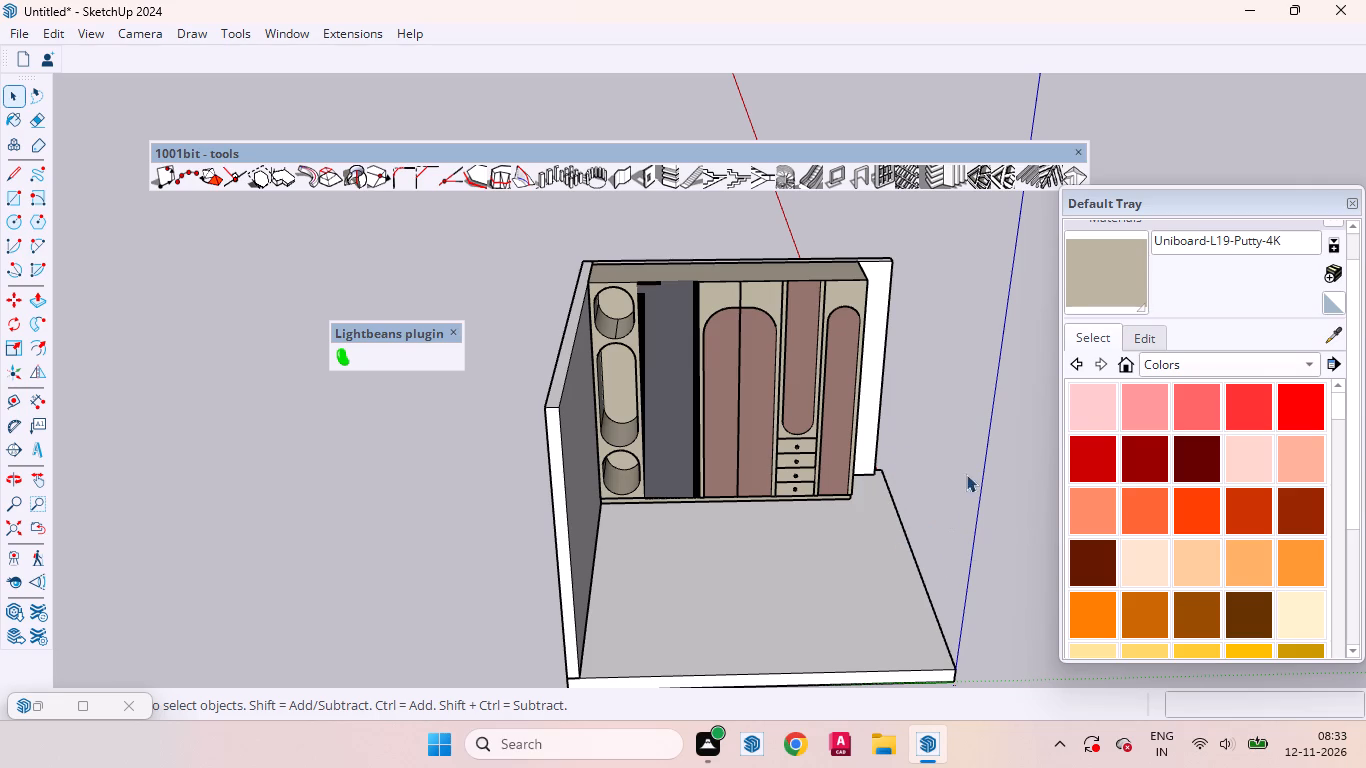
scroll(698, 343, up, 7)
middle_drag(761, 426, 732, 401)
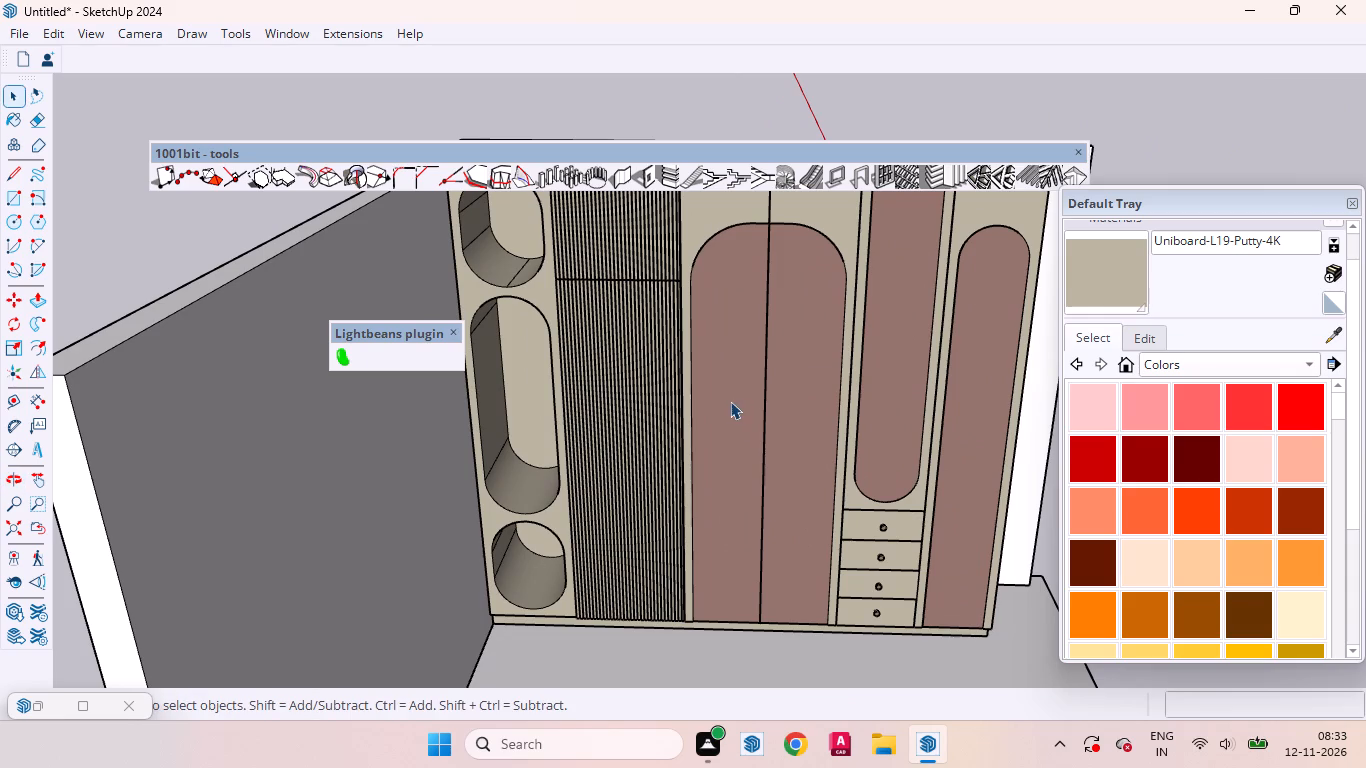
scroll(545, 320, up, 5)
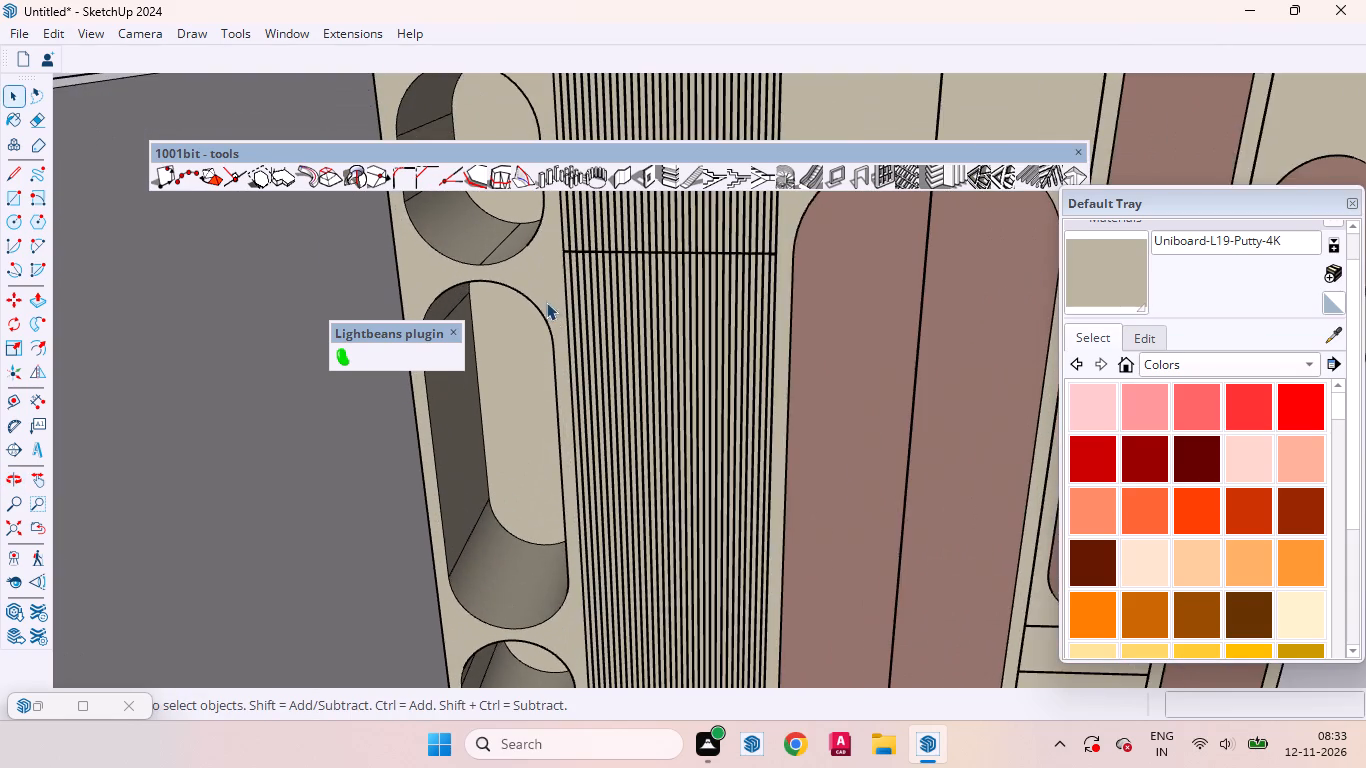
scroll(797, 477, down, 4)
middle_drag(667, 503, 672, 391)
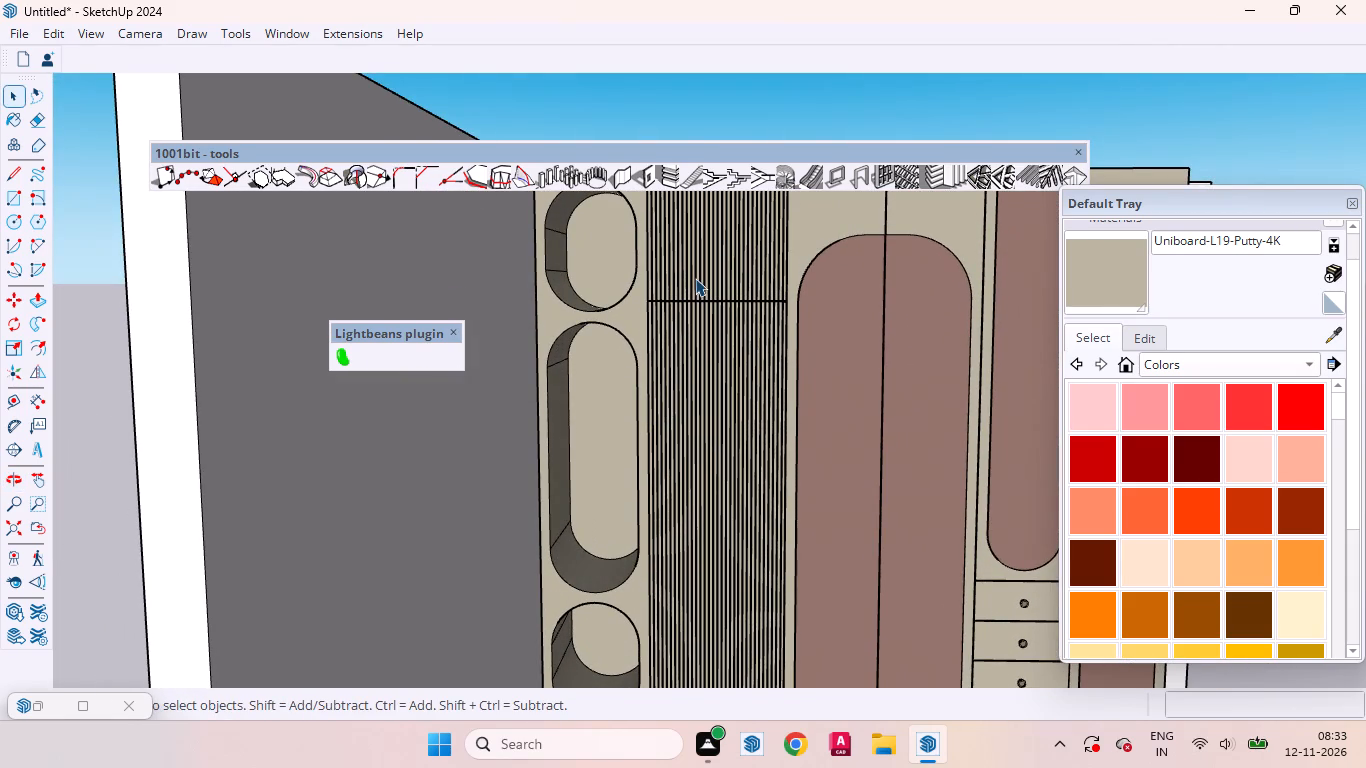
Examine the fluted panel's slats and the horizontal gap between its upper and lower sections up close and from the side.
scroll(695, 277, up, 20)
scroll(695, 277, up, 3)
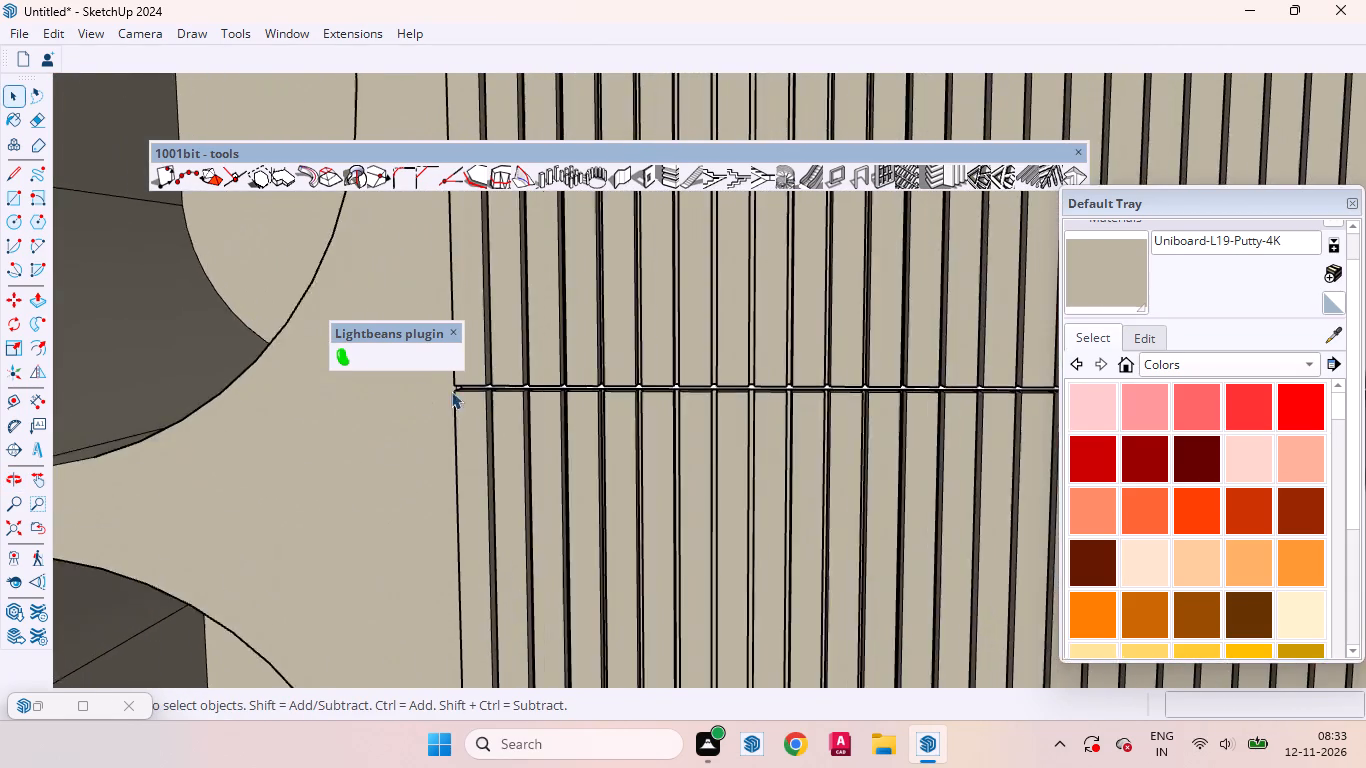
scroll(451, 391, up, 9)
middle_drag(363, 423, 901, 386)
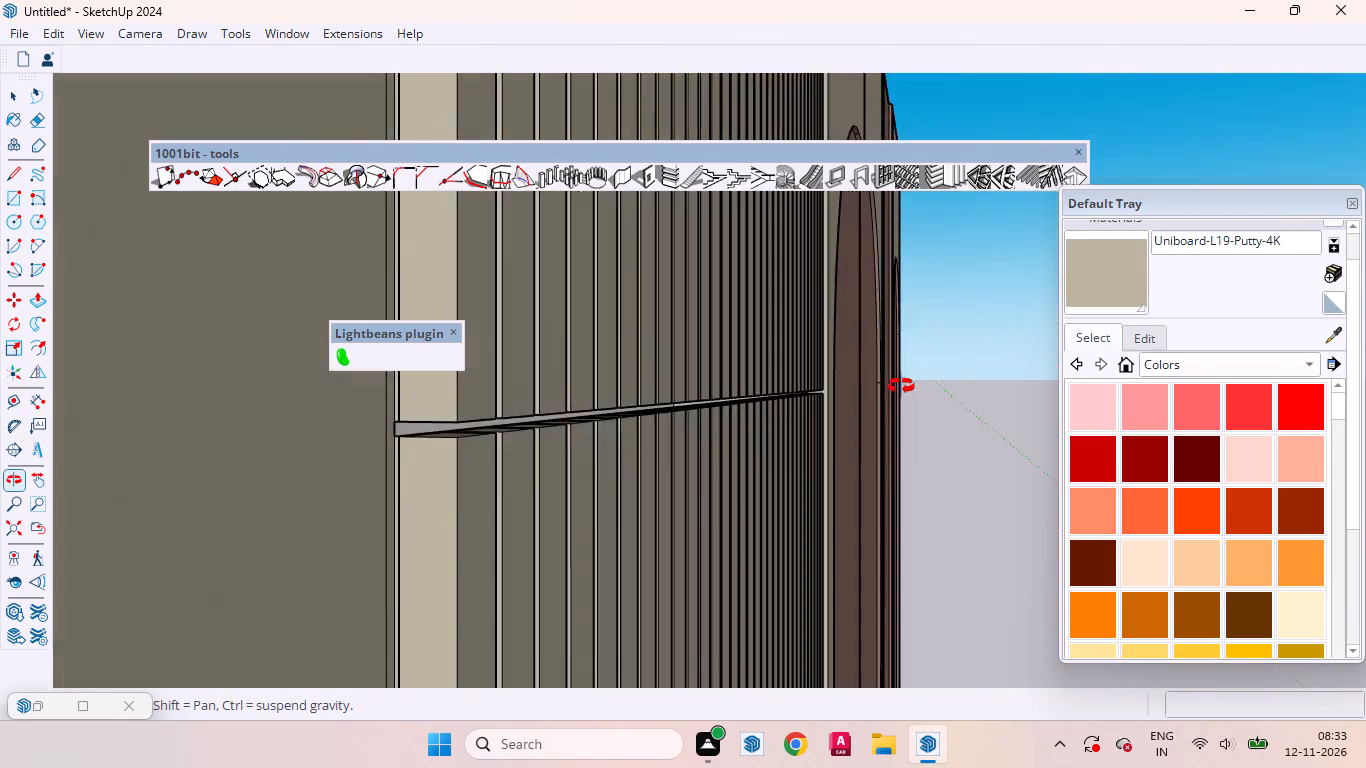
middle_drag(901, 386, 630, 572)
scroll(611, 544, down, 19)
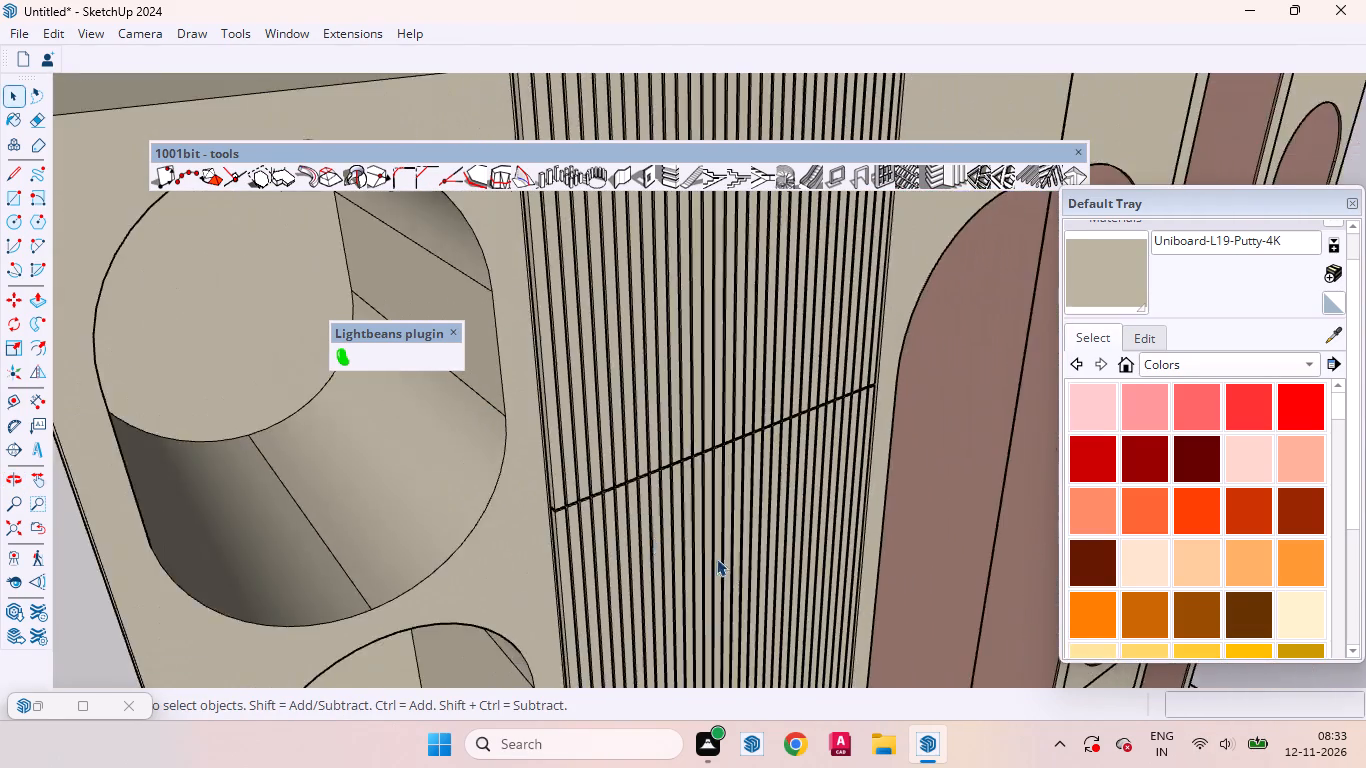
scroll(716, 558, down, 6)
middle_drag(545, 491, 869, 683)
scroll(653, 469, up, 8)
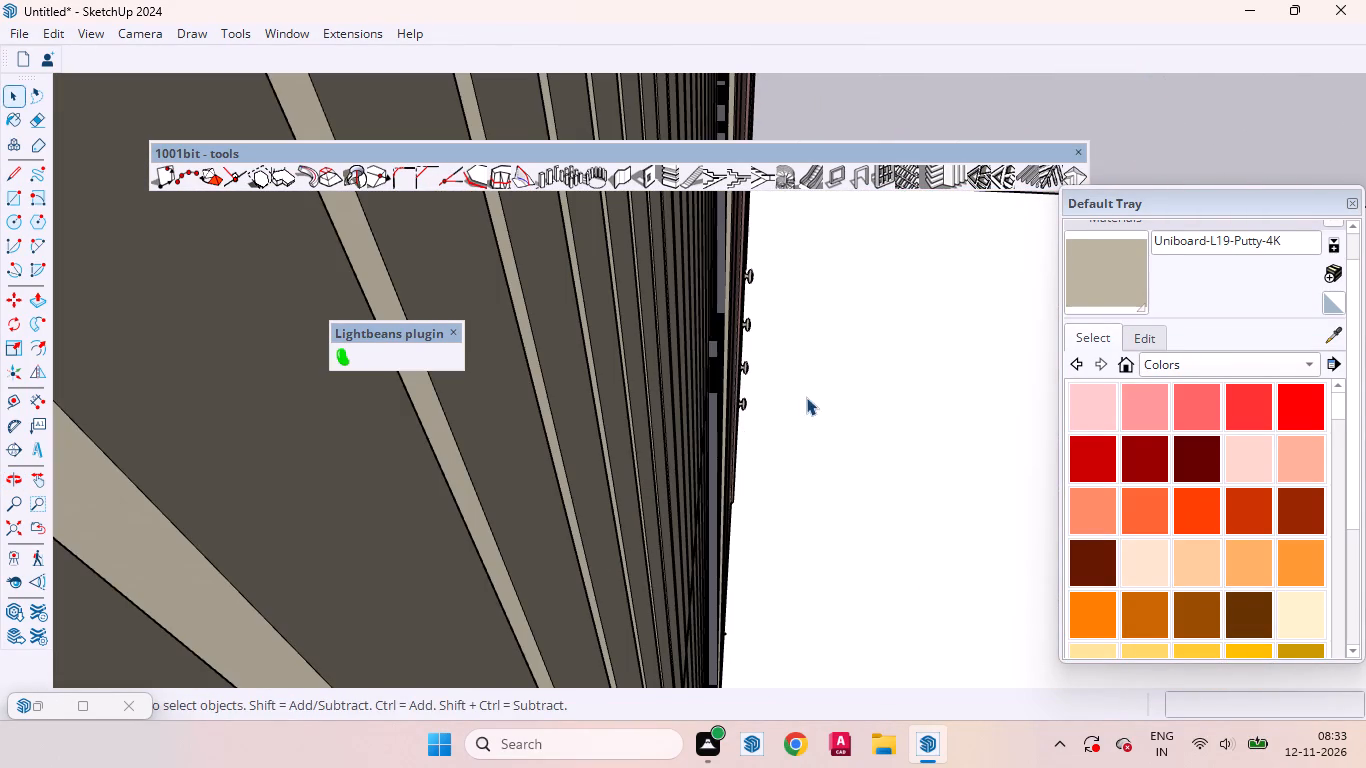
scroll(660, 422, up, 9)
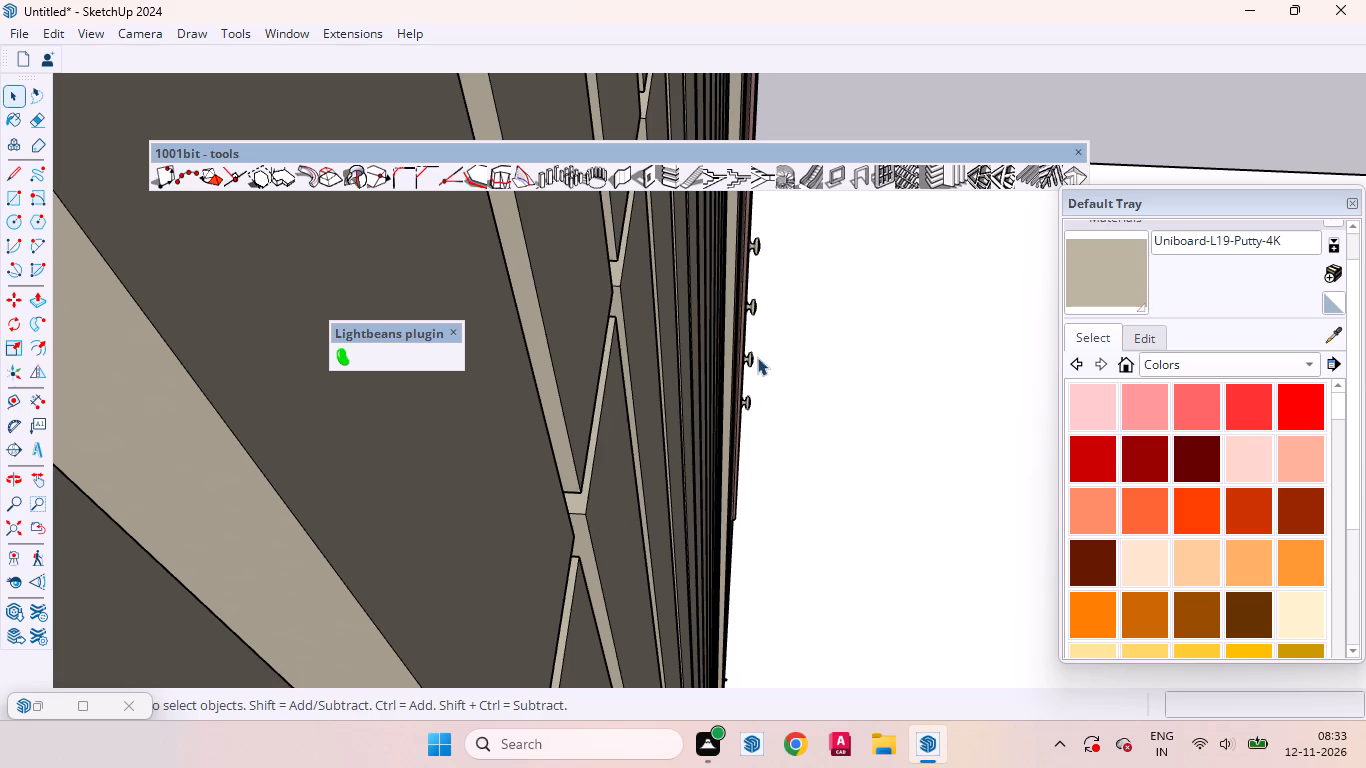
Examine the drawer knobs in side profile and the edges of the drawer fronts and neighbouring door up close.
middle_drag(748, 235, 704, 200)
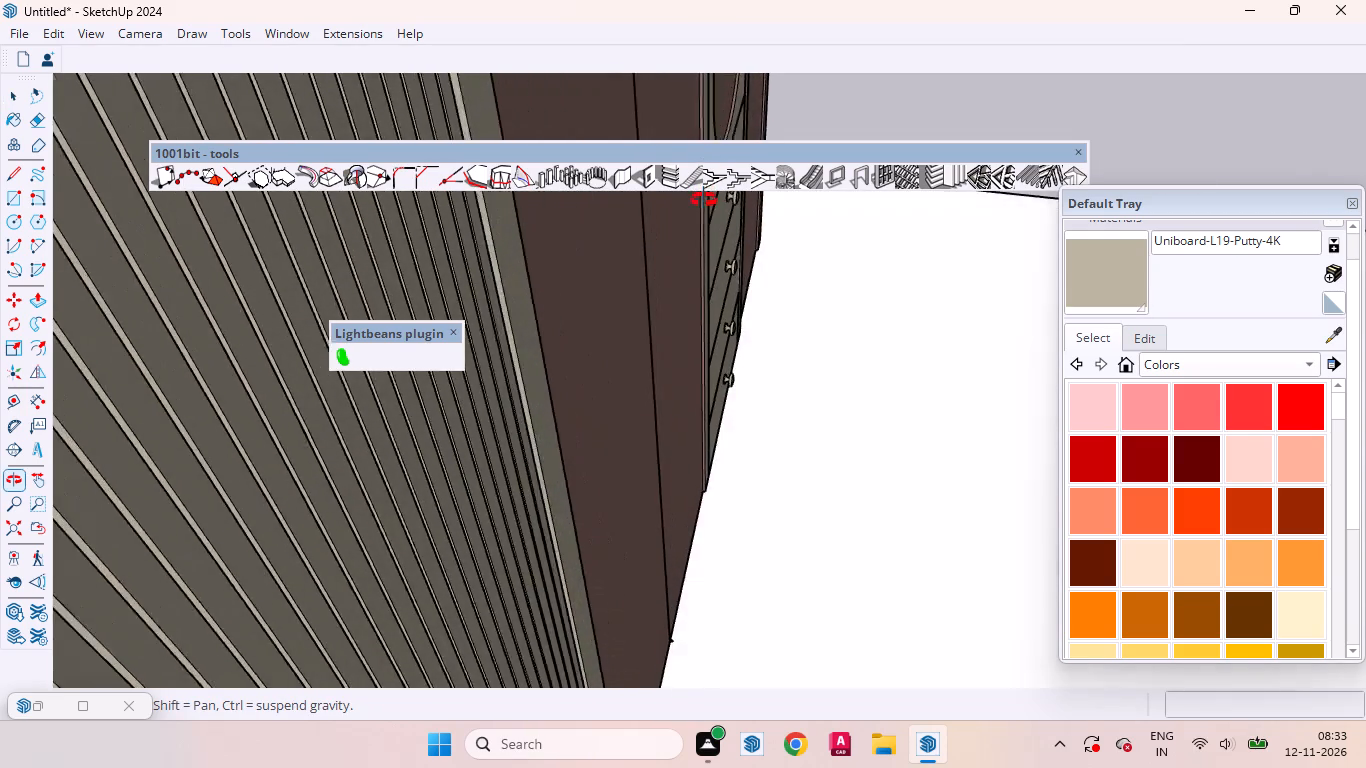
middle_drag(704, 200, 710, 255)
scroll(735, 254, up, 12)
middle_drag(751, 337, 751, 334)
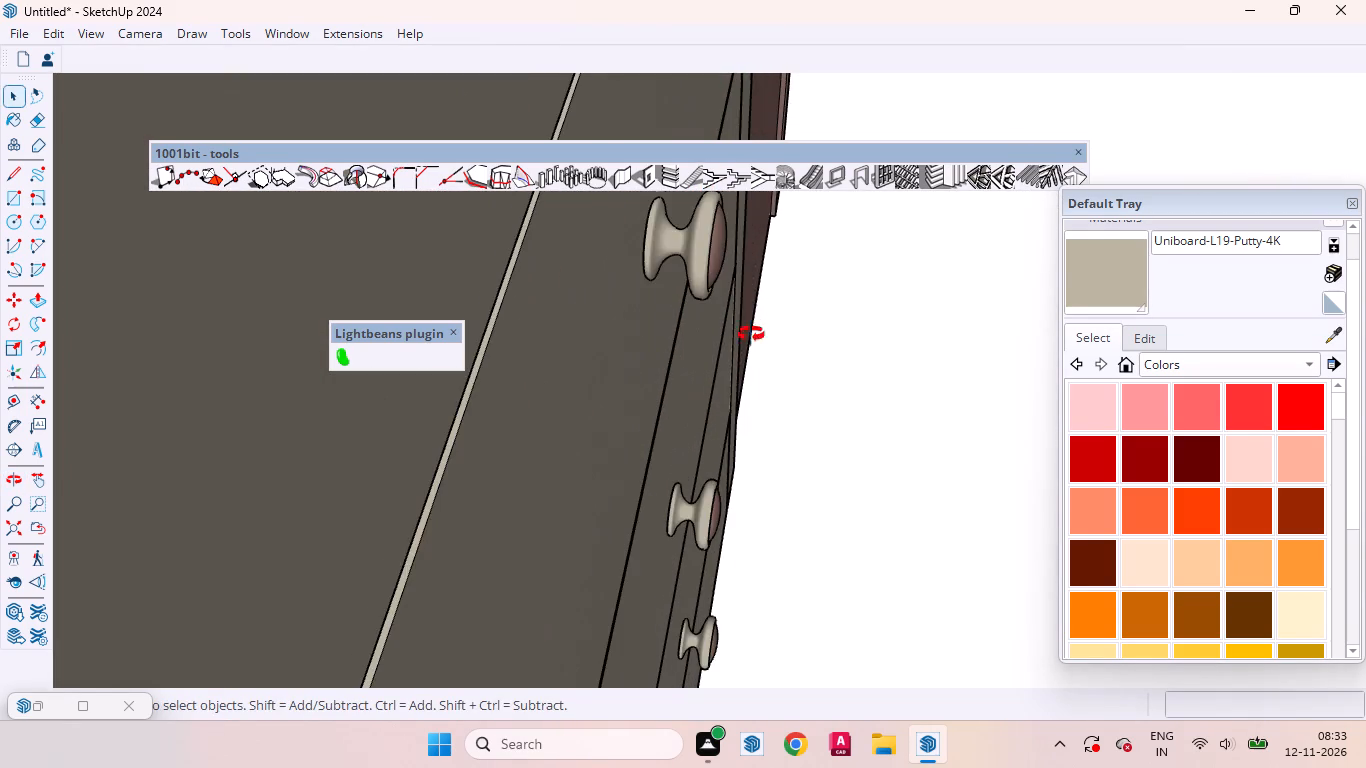
middle_drag(751, 334, 738, 268)
scroll(671, 381, down, 6)
scroll(566, 292, up, 3)
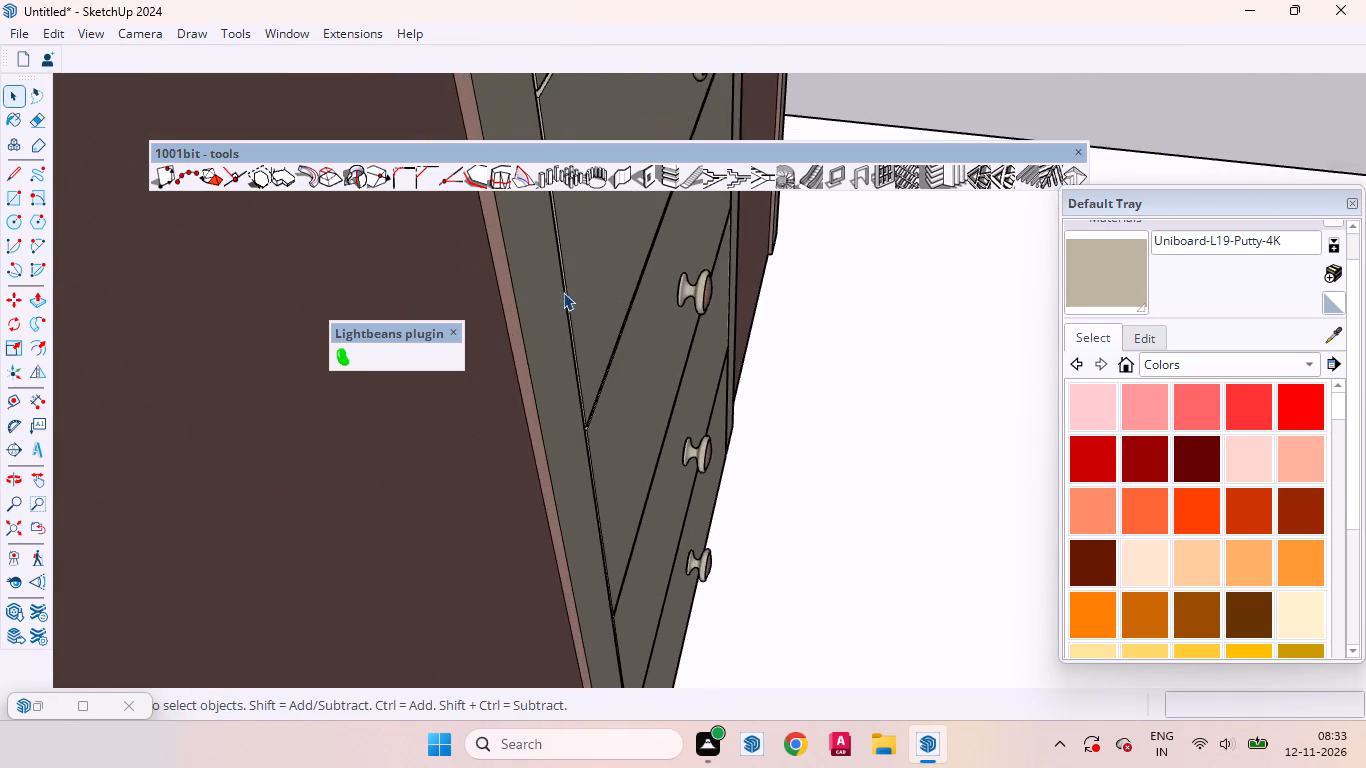
scroll(563, 292, up, 8)
middle_drag(559, 321, 124, 223)
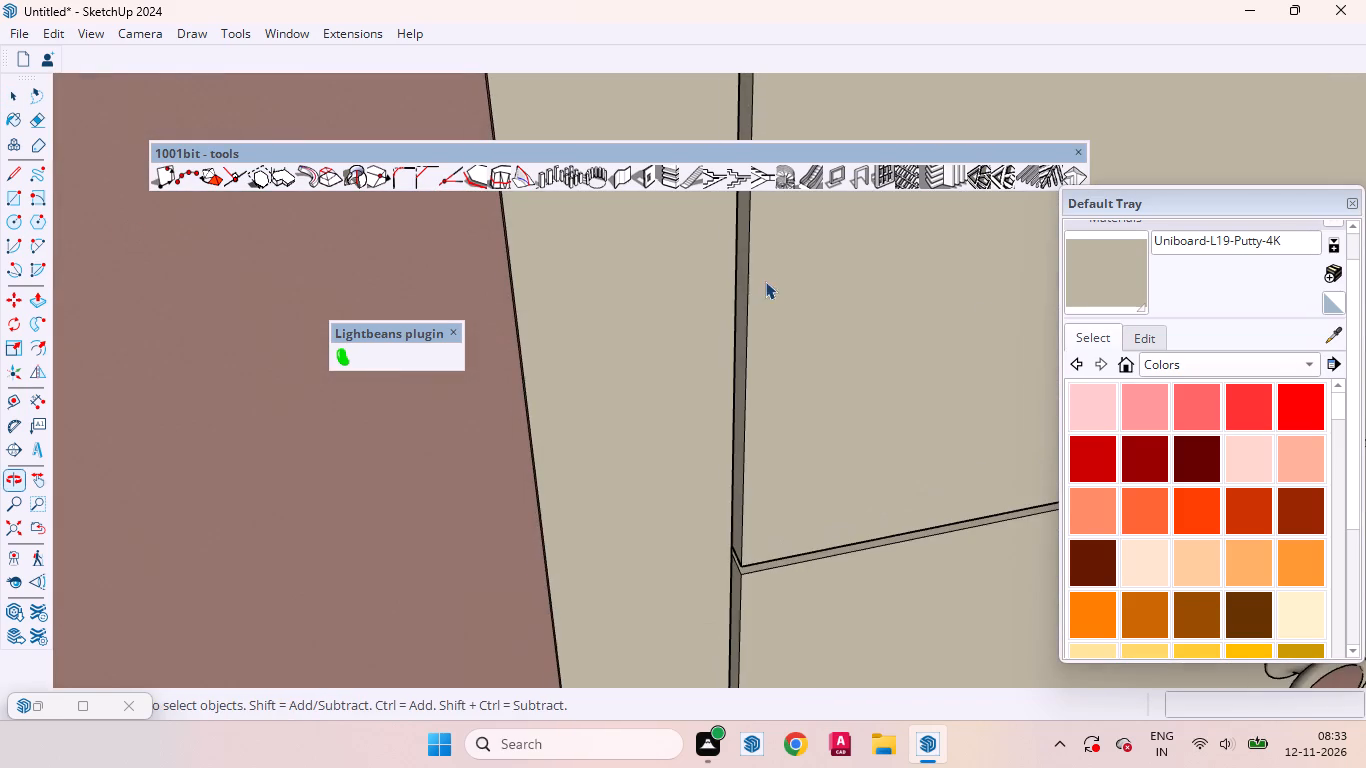
Examine the stack of four drawers and their knobs from the front, between the arched Terrarossa doors.
scroll(928, 326, down, 12)
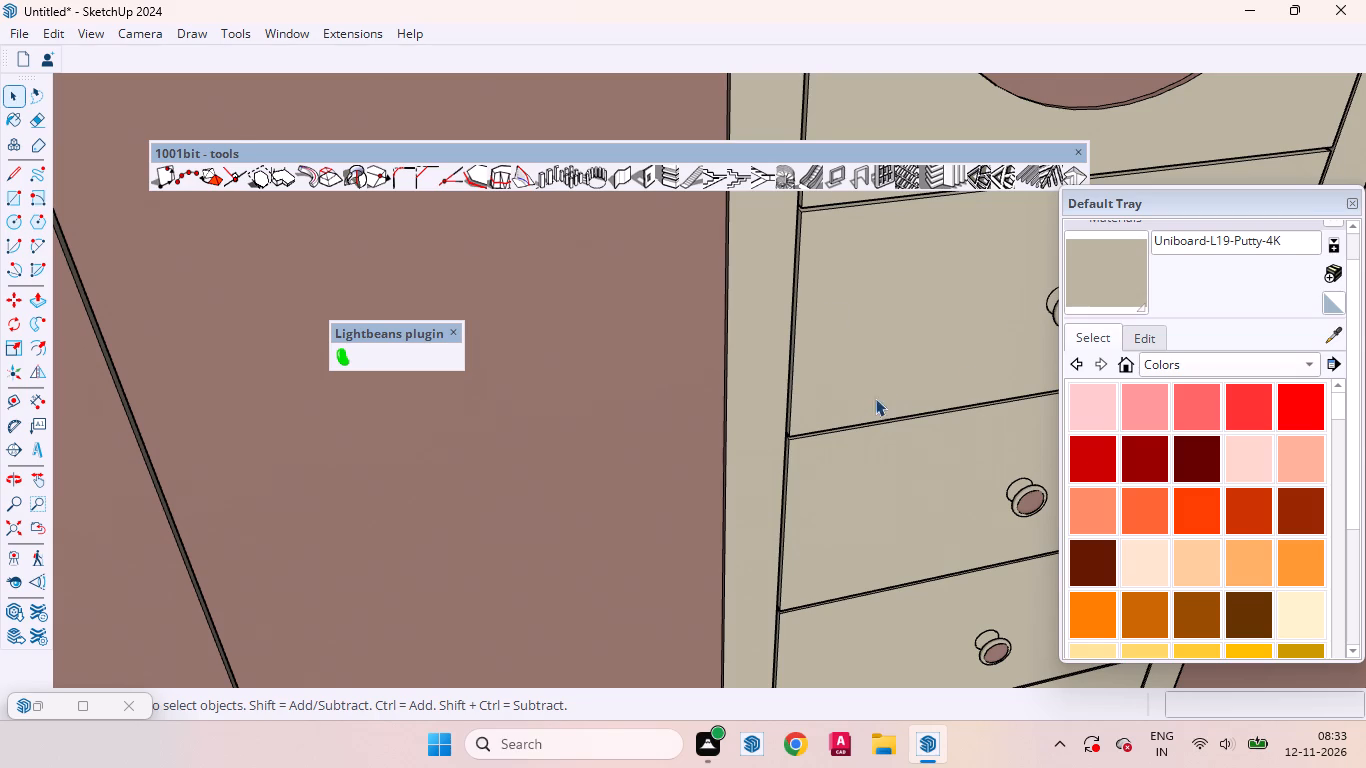
scroll(761, 431, down, 9)
scroll(895, 438, down, 5)
middle_drag(900, 450, 837, 272)
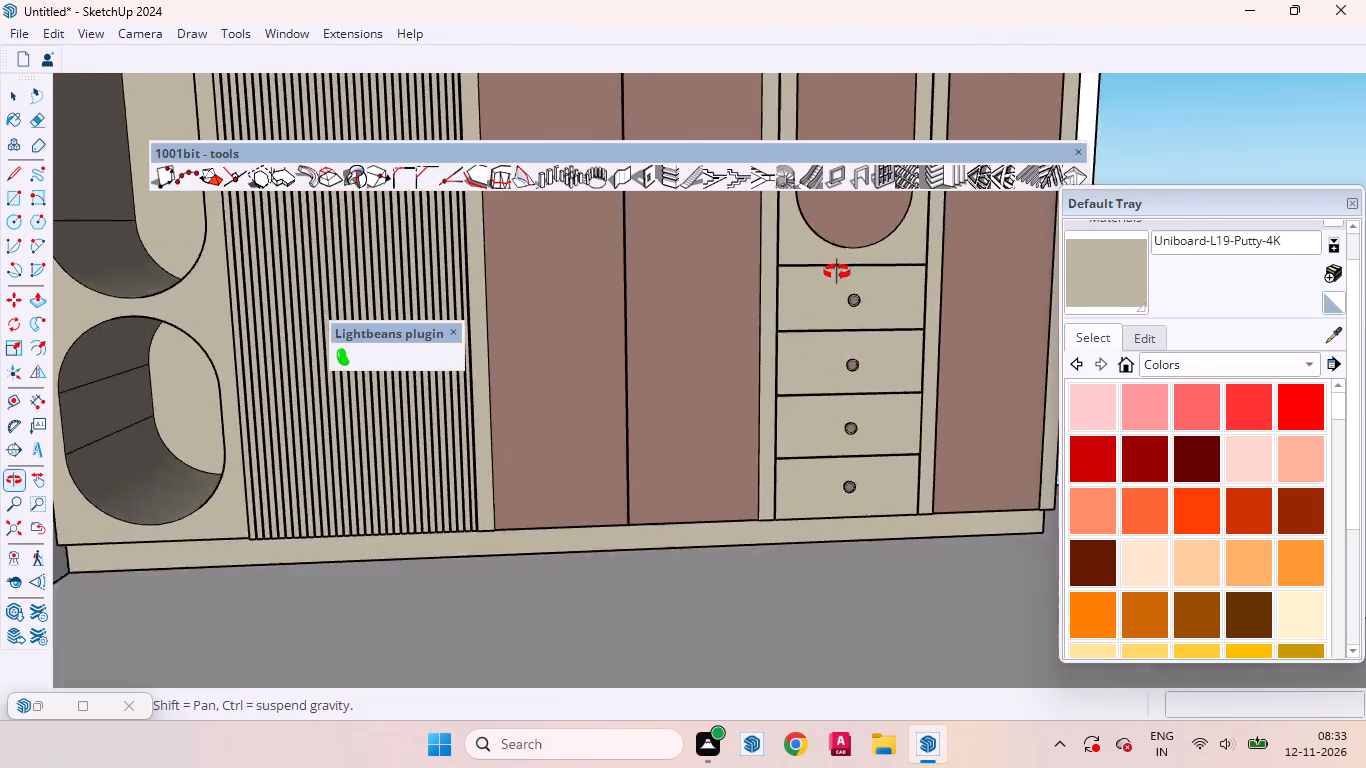
middle_drag(837, 272, 820, 255)
drag(816, 240, 893, 499)
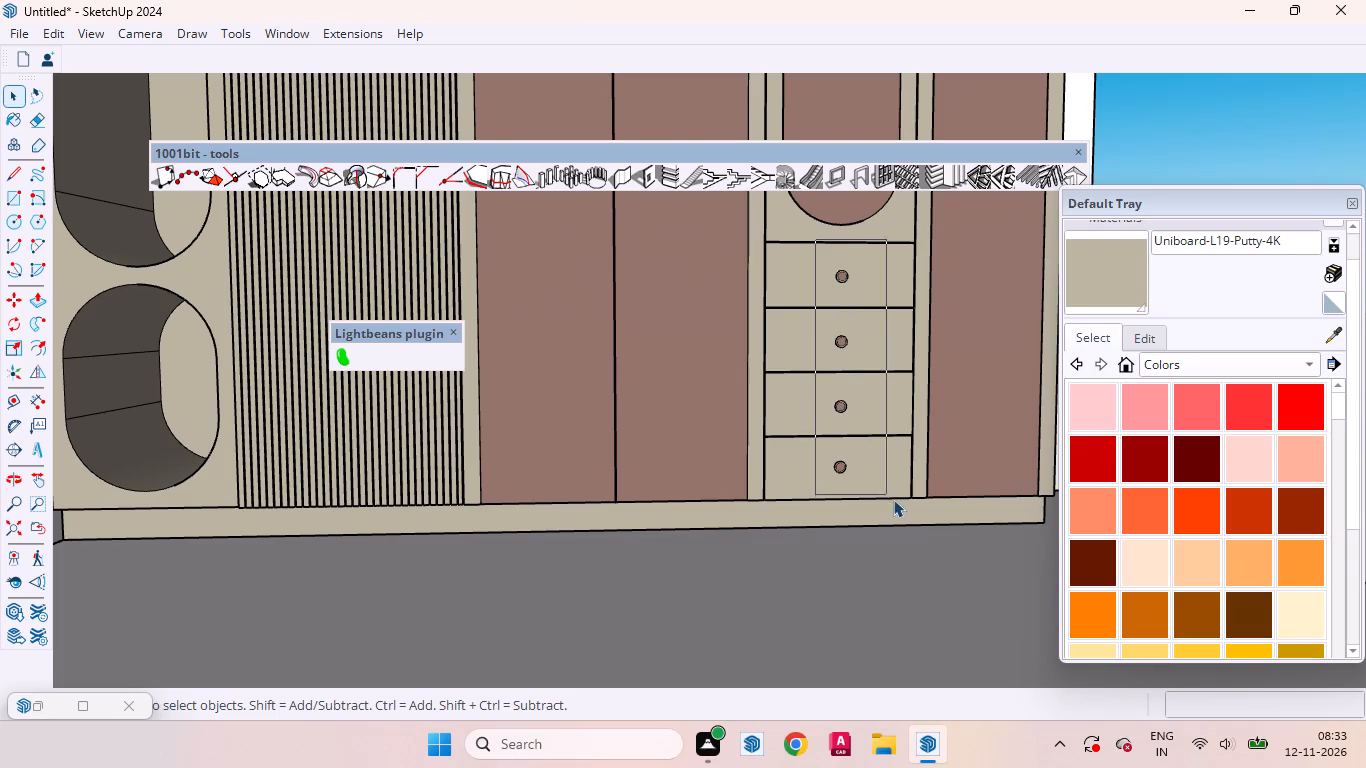
drag(893, 499, 898, 502)
scroll(868, 268, up, 7)
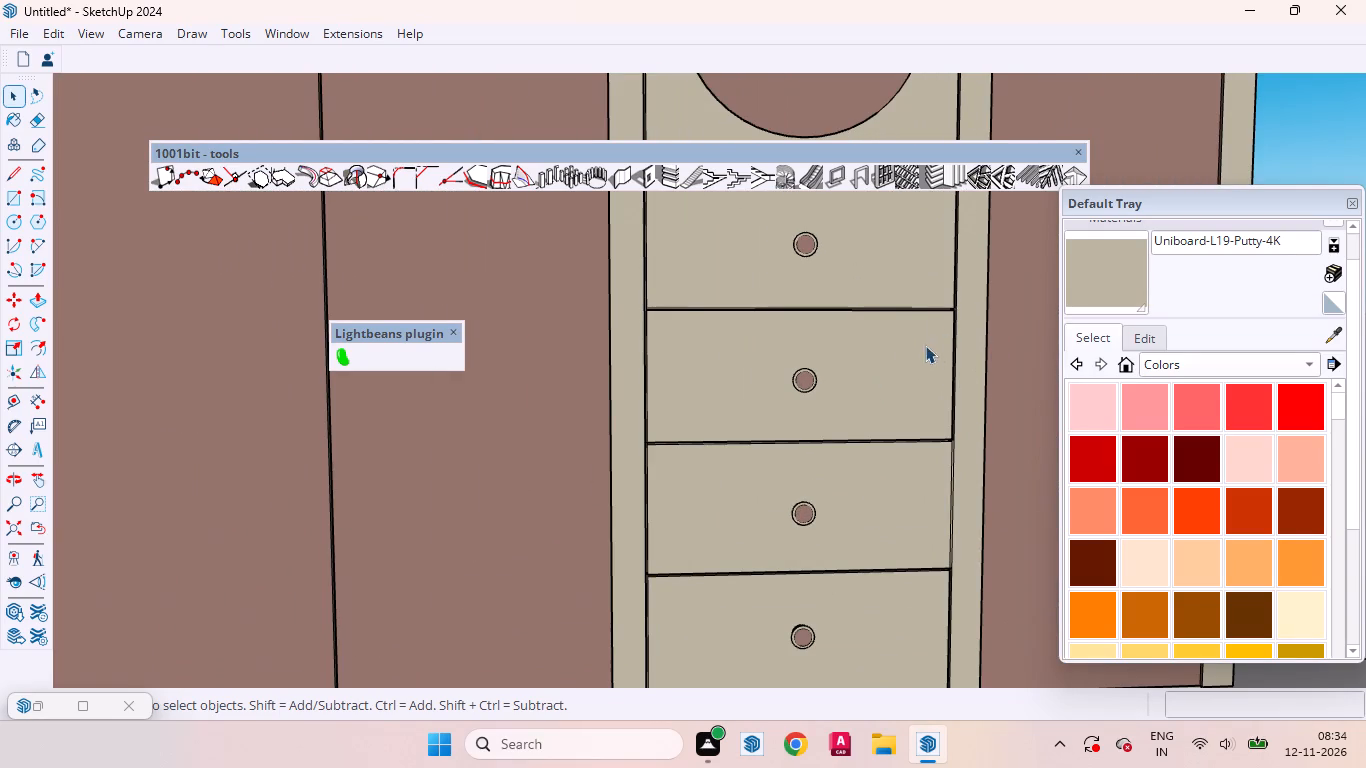
scroll(820, 332, down, 3)
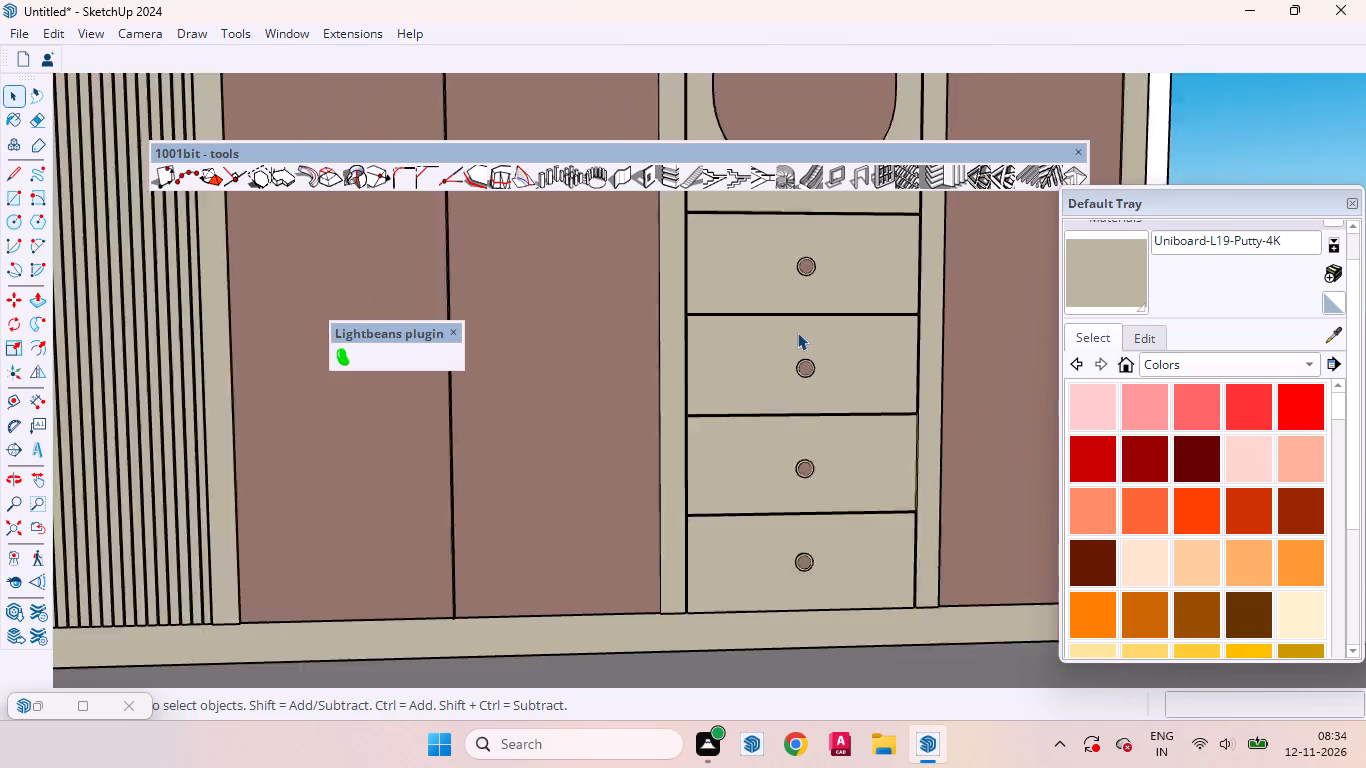
scroll(797, 332, down, 6)
middle_drag(828, 337, 677, 339)
scroll(710, 294, up, 7)
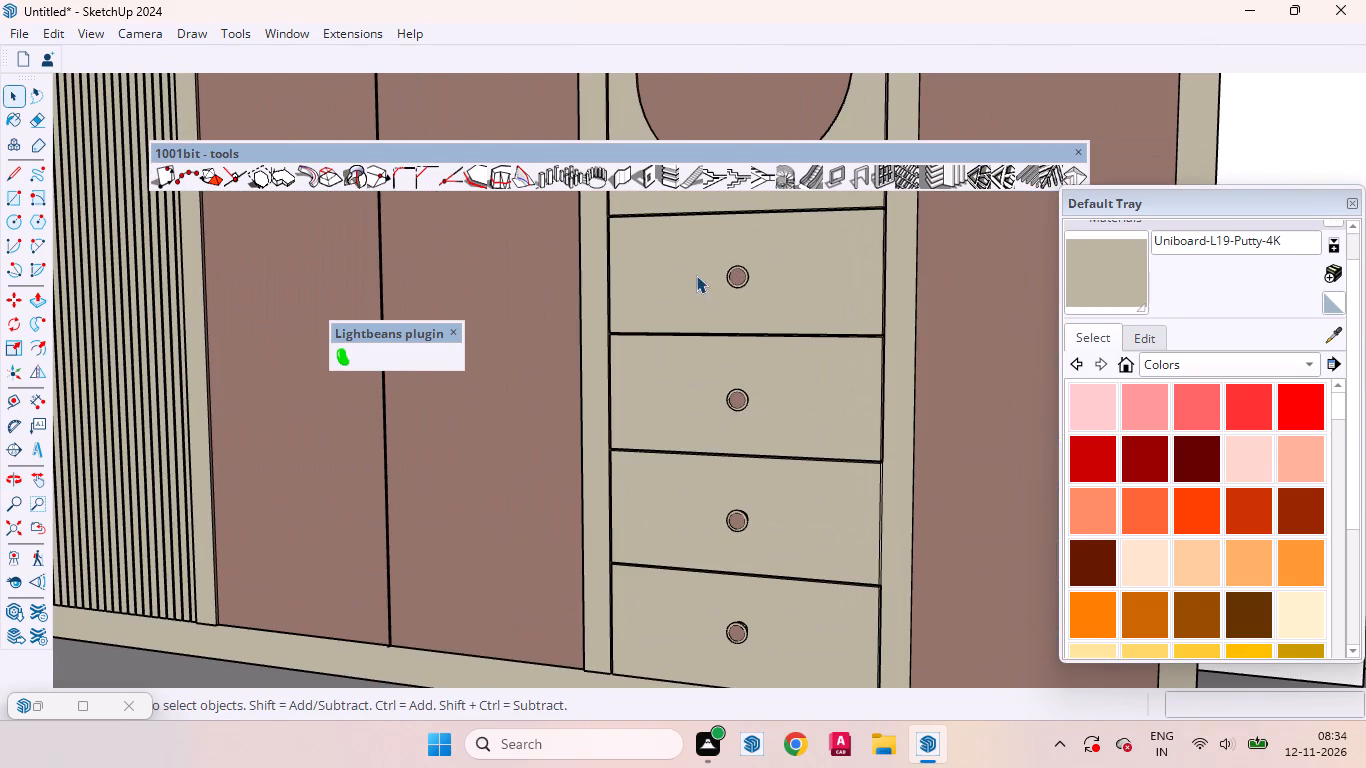
drag(683, 262, 856, 714)
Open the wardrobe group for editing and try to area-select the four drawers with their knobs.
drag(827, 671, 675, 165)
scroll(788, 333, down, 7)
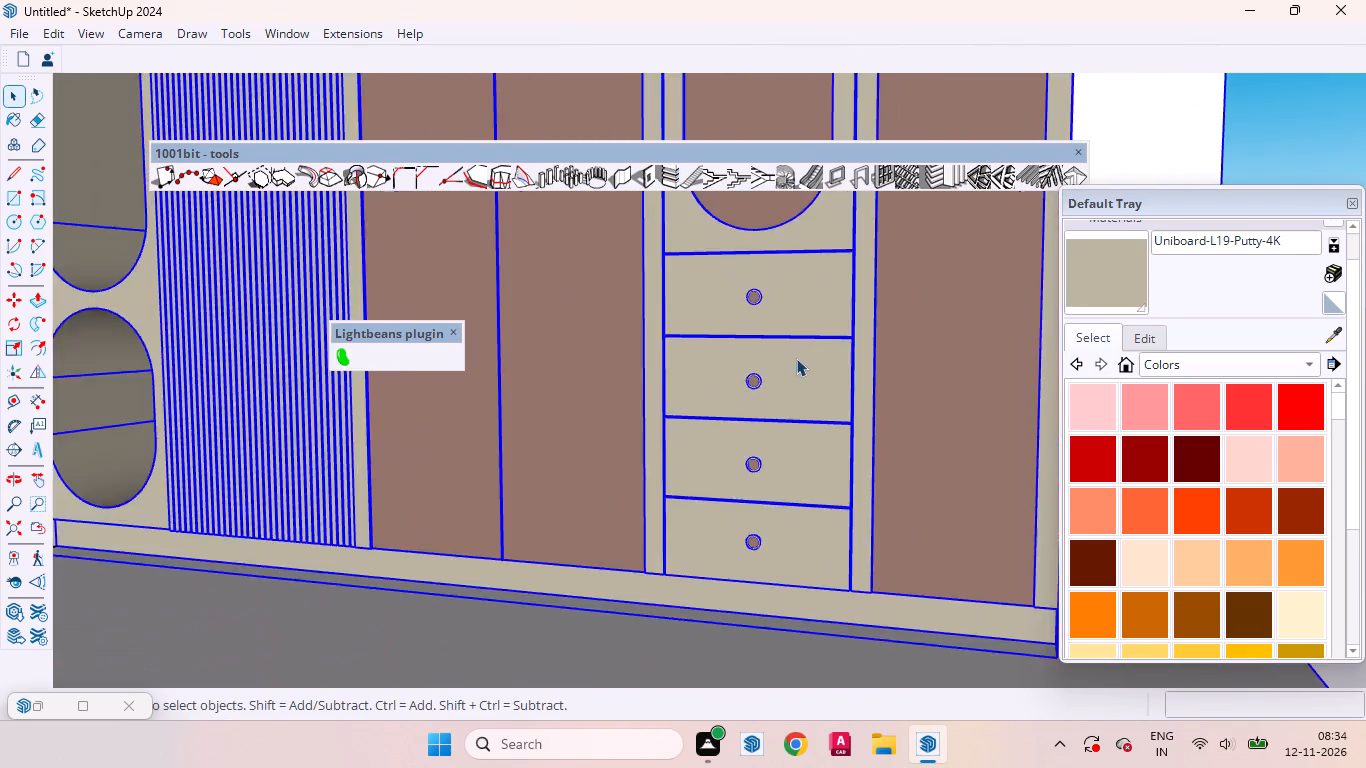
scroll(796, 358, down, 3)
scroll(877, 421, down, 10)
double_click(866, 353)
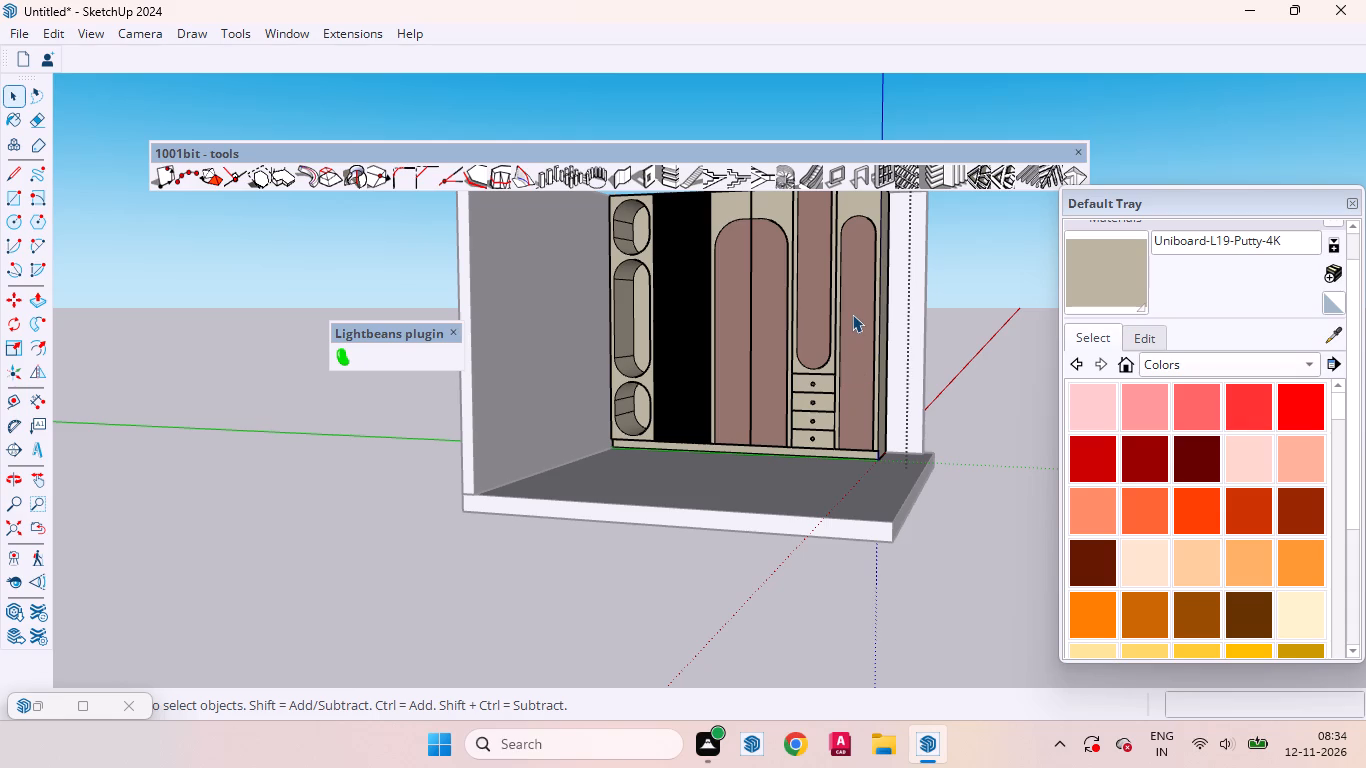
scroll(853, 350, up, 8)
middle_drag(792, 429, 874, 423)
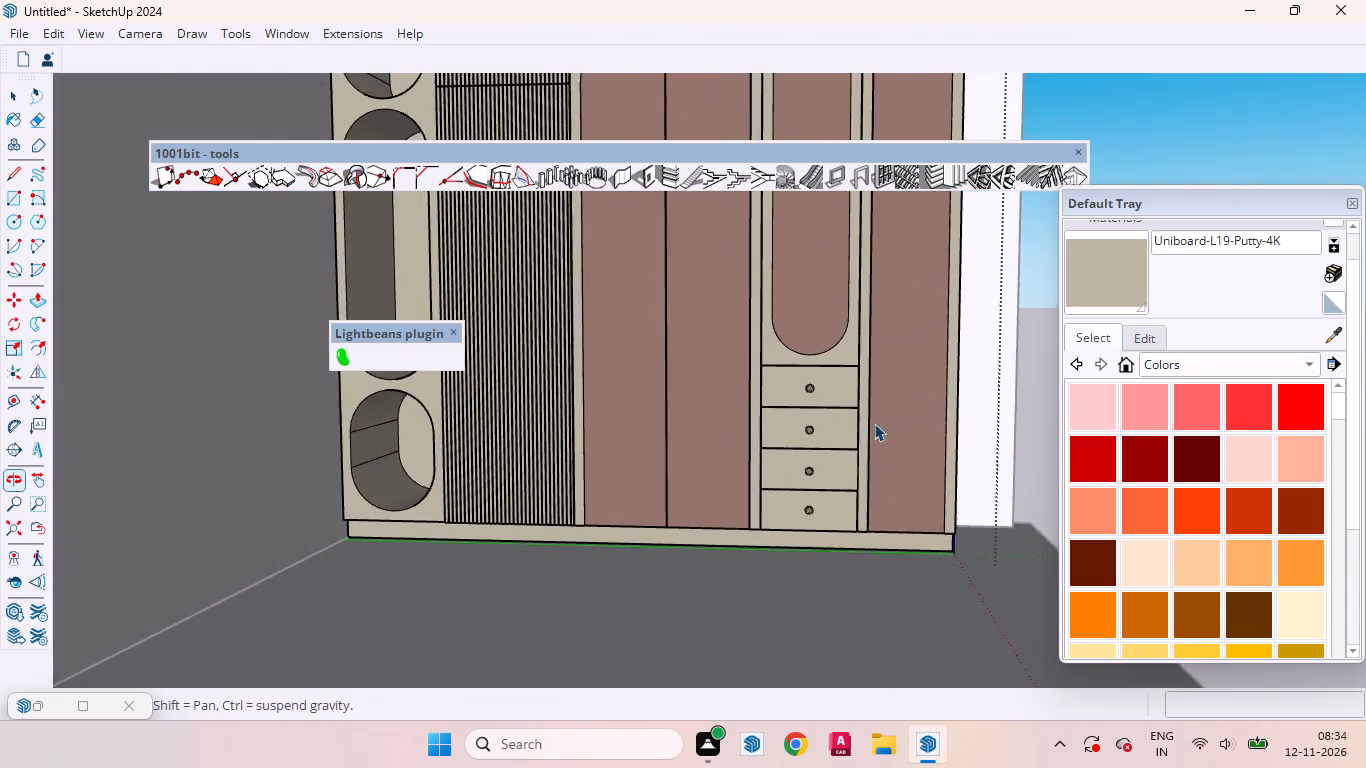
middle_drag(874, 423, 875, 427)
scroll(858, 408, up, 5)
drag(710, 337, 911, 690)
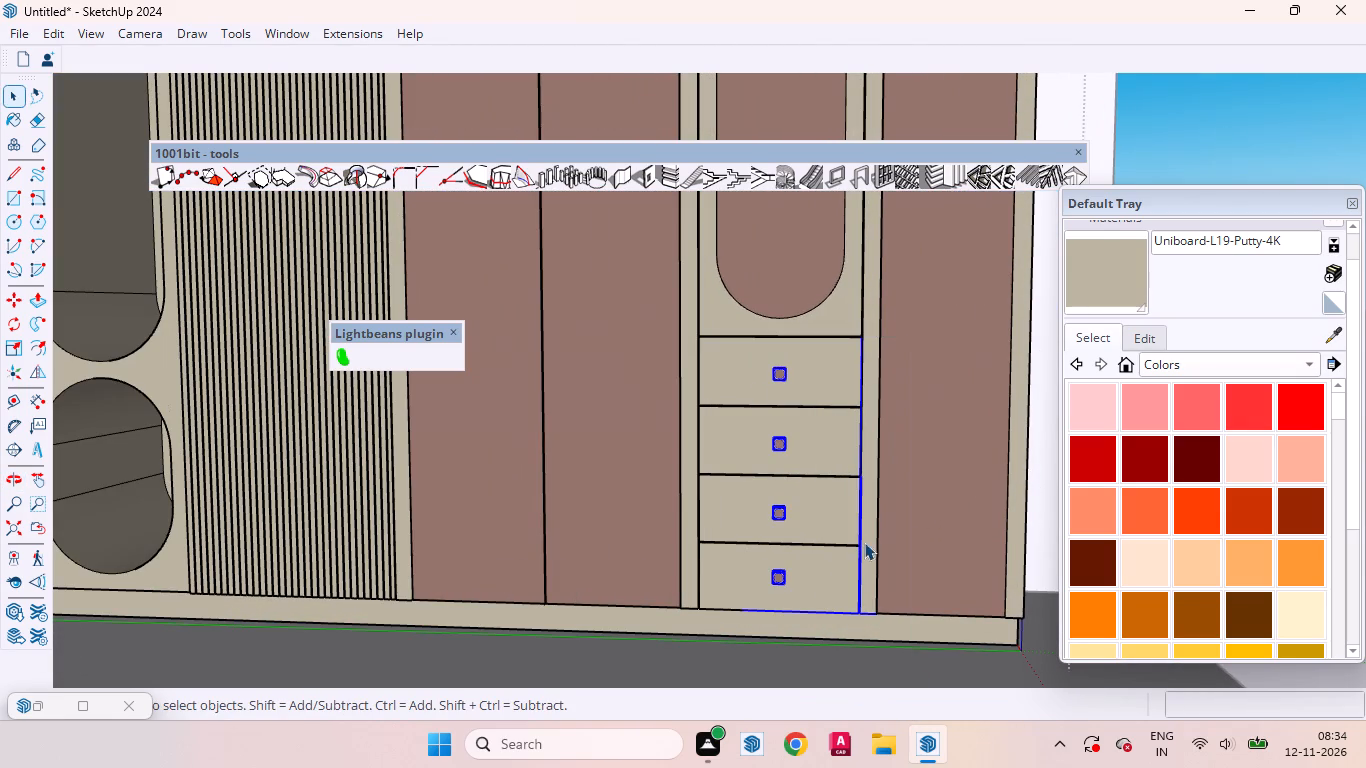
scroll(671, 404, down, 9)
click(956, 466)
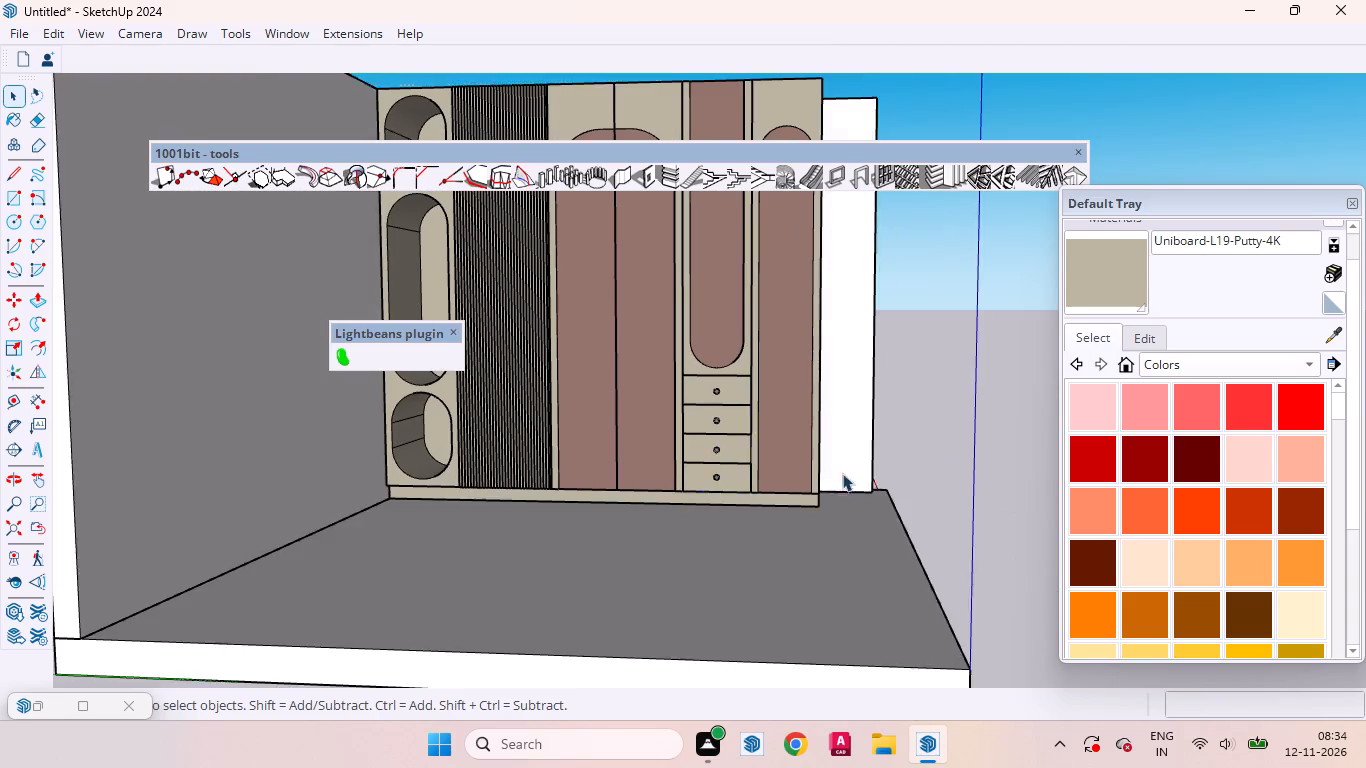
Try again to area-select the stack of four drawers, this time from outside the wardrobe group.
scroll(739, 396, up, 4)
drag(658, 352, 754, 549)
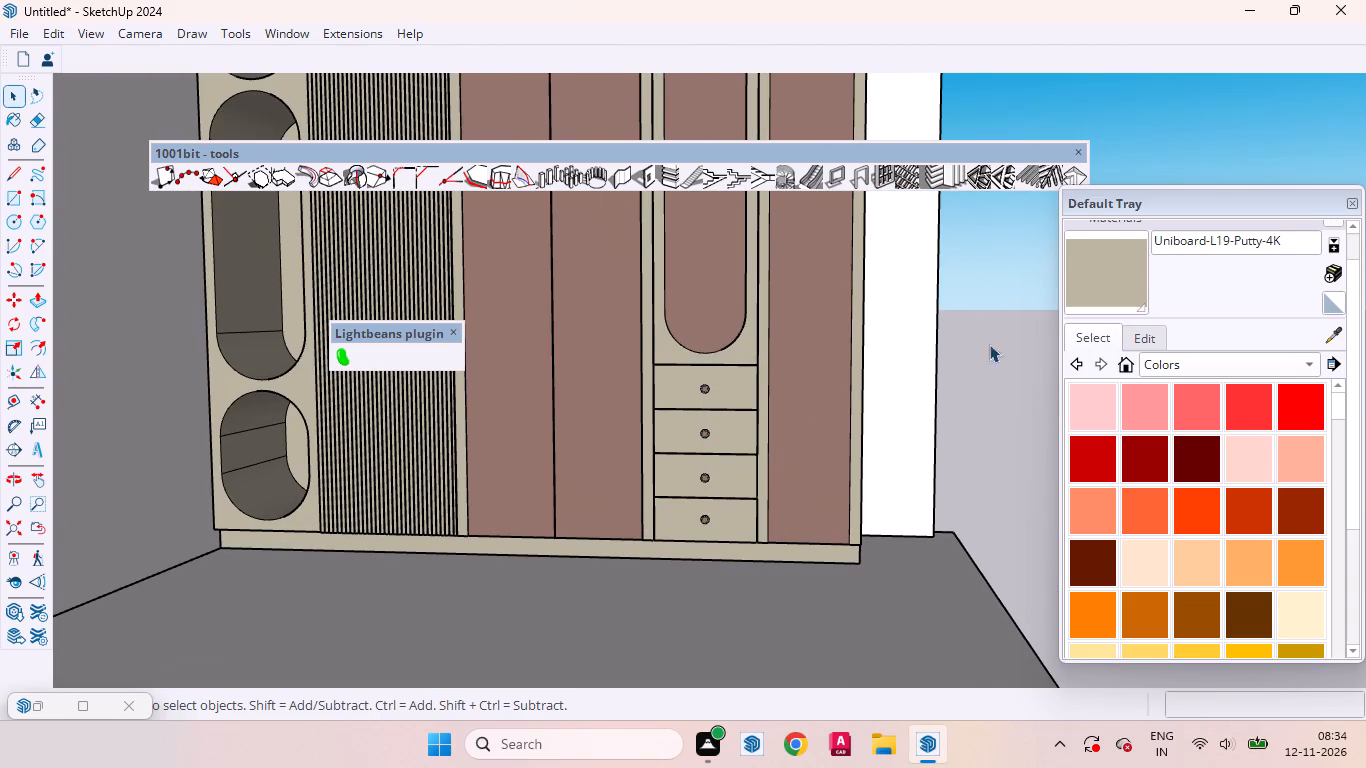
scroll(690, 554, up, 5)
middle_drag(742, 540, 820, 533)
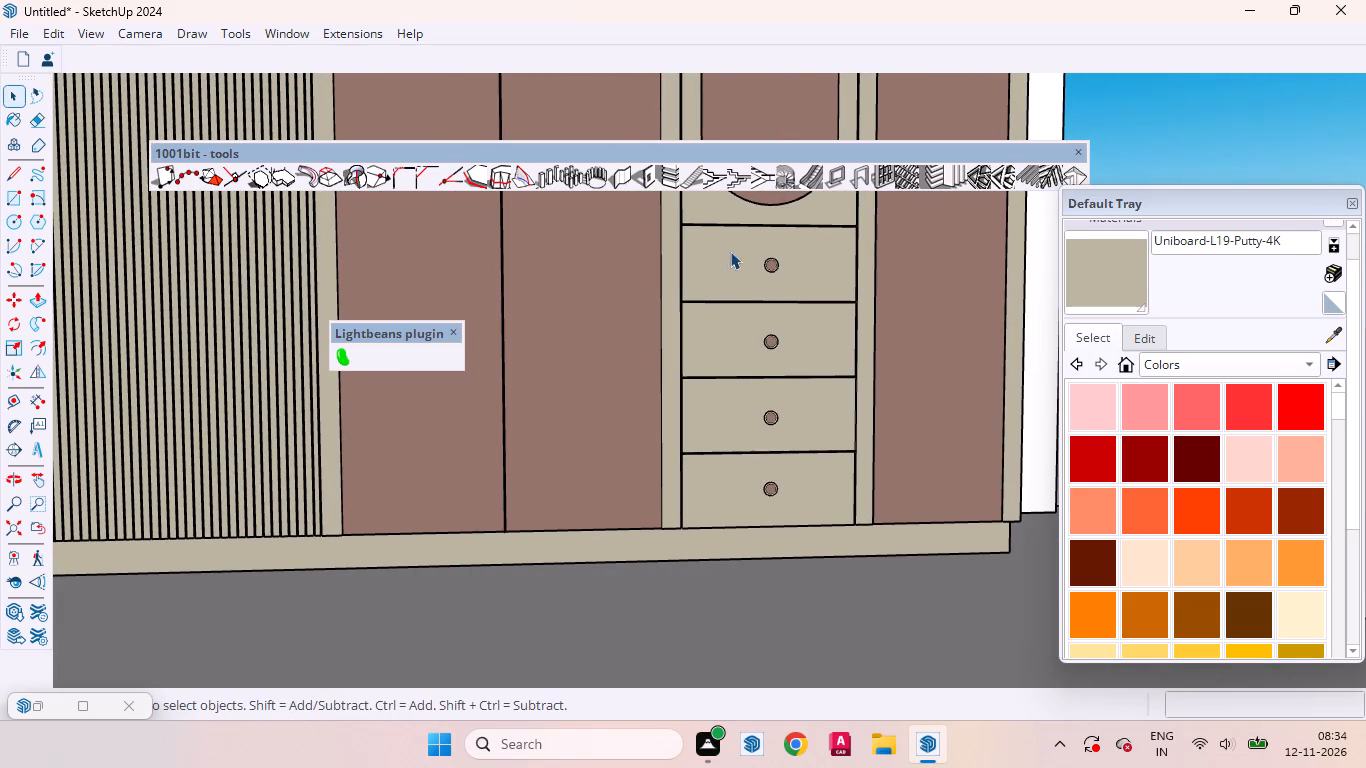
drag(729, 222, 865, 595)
Select the whole wardrobe and examine its drawer fronts and knobs up close and in context, clearing the selection at the end.
scroll(815, 385, up, 7)
click(741, 317)
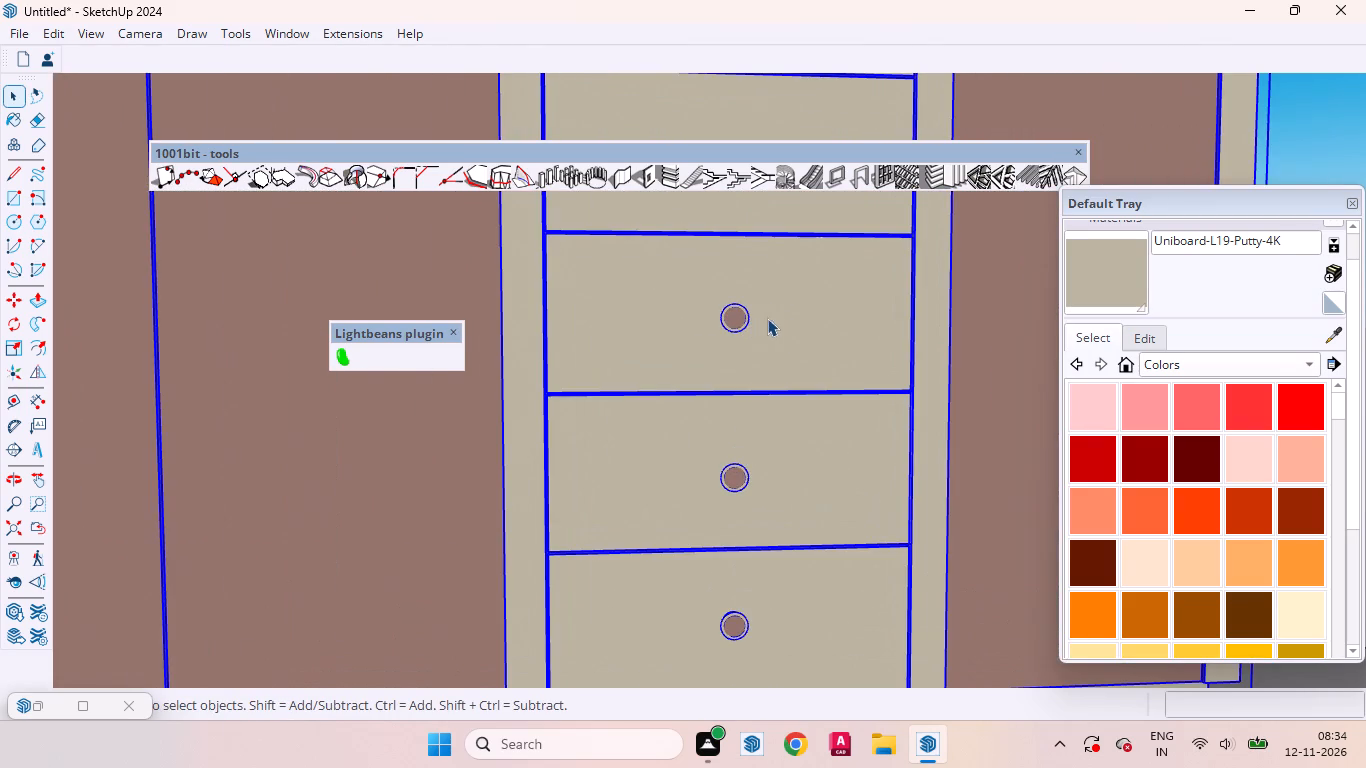
scroll(687, 430, down, 9)
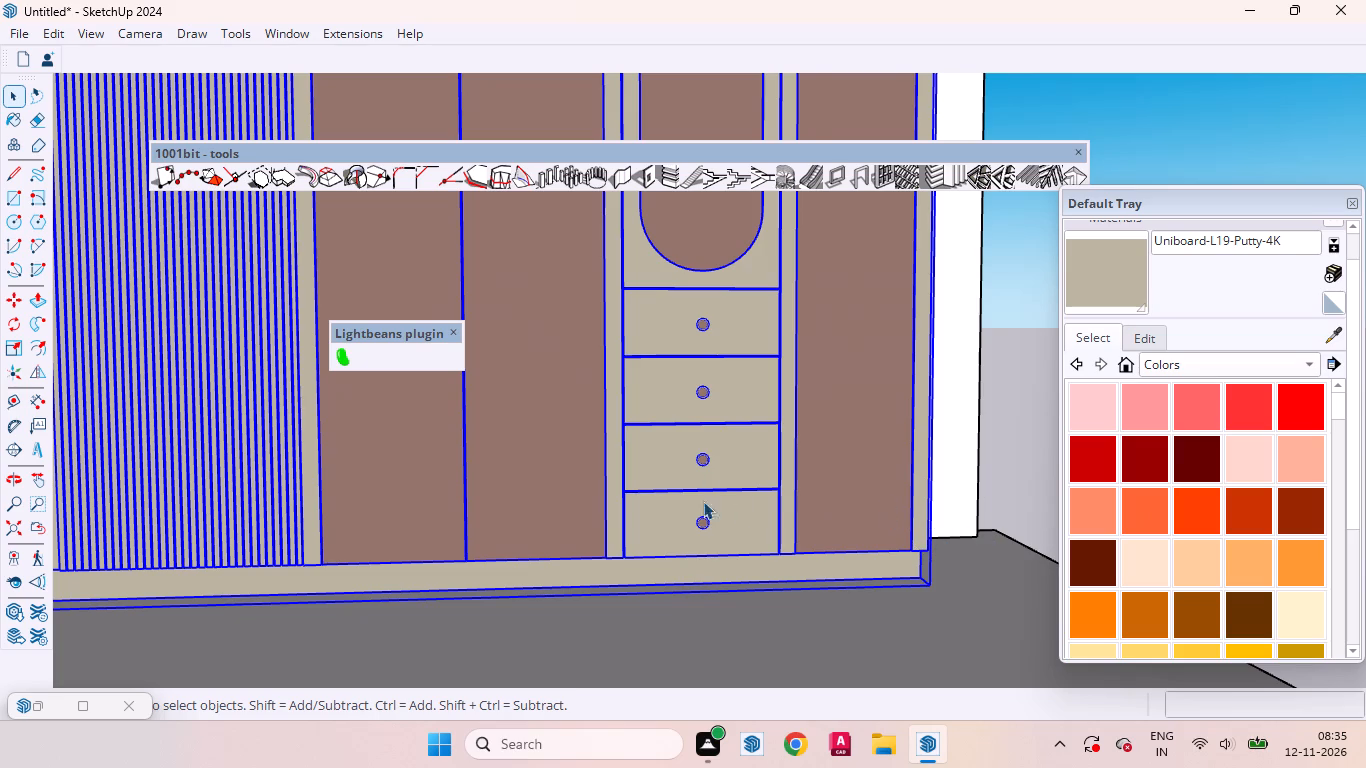
scroll(705, 354, up, 9)
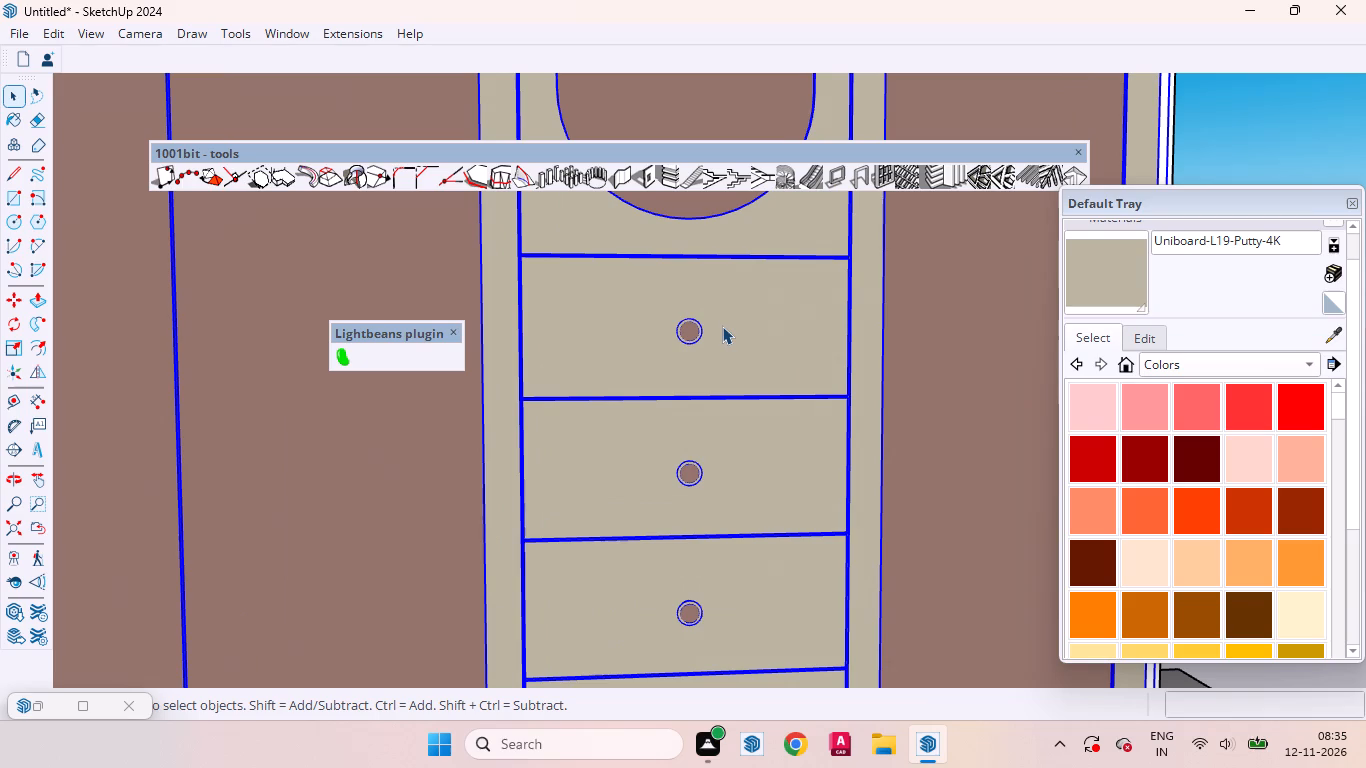
scroll(722, 346, down, 15)
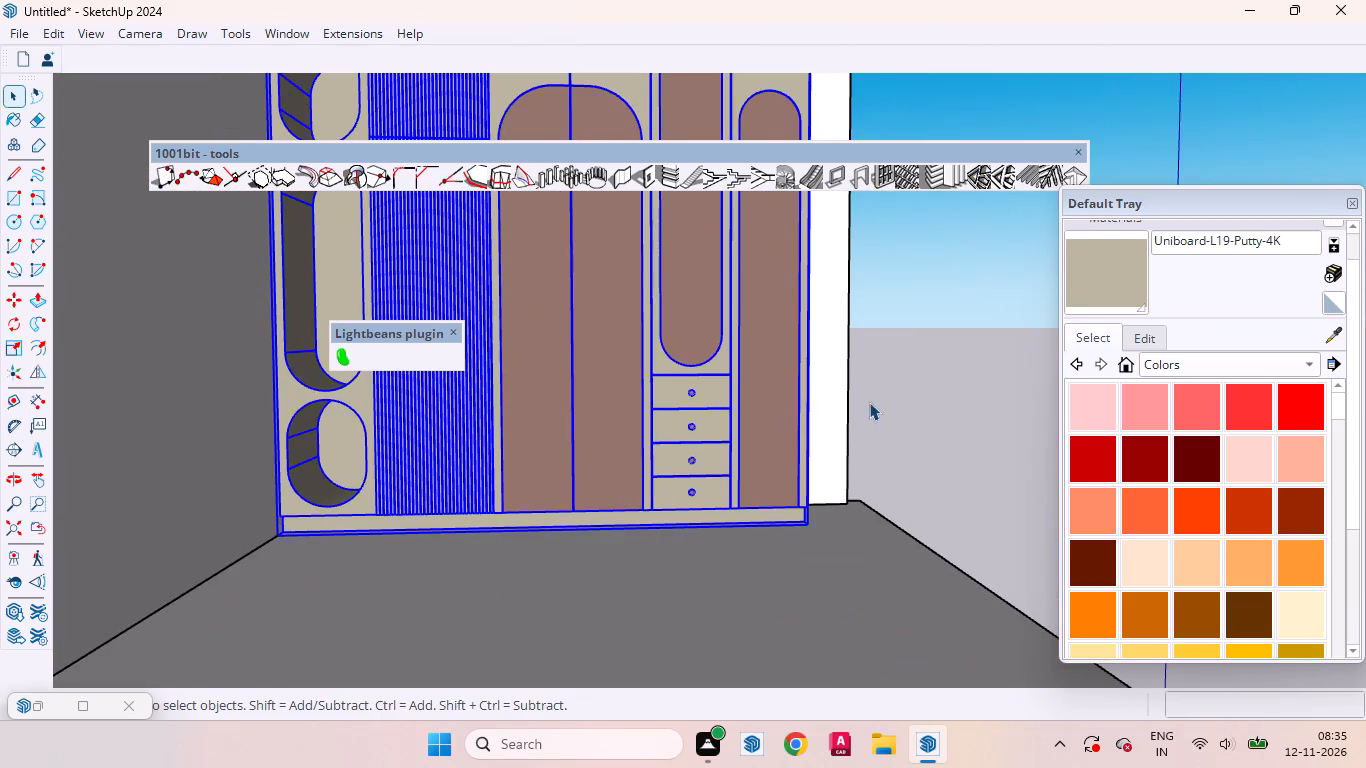
click(899, 402)
Examine the wardrobe's outer side panel and drawers from an angle, followed by the full front inside the room.
middle_drag(888, 421, 642, 605)
scroll(697, 426, up, 3)
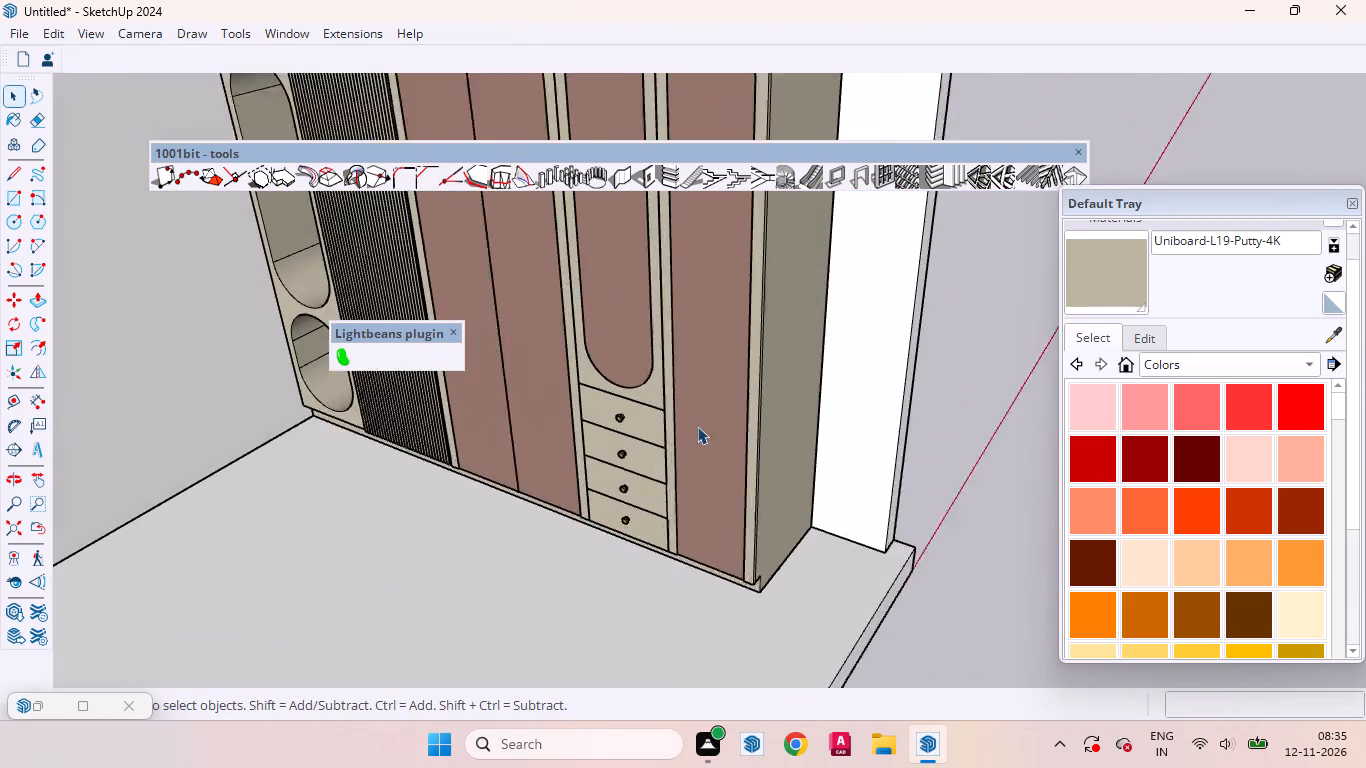
scroll(697, 426, up, 6)
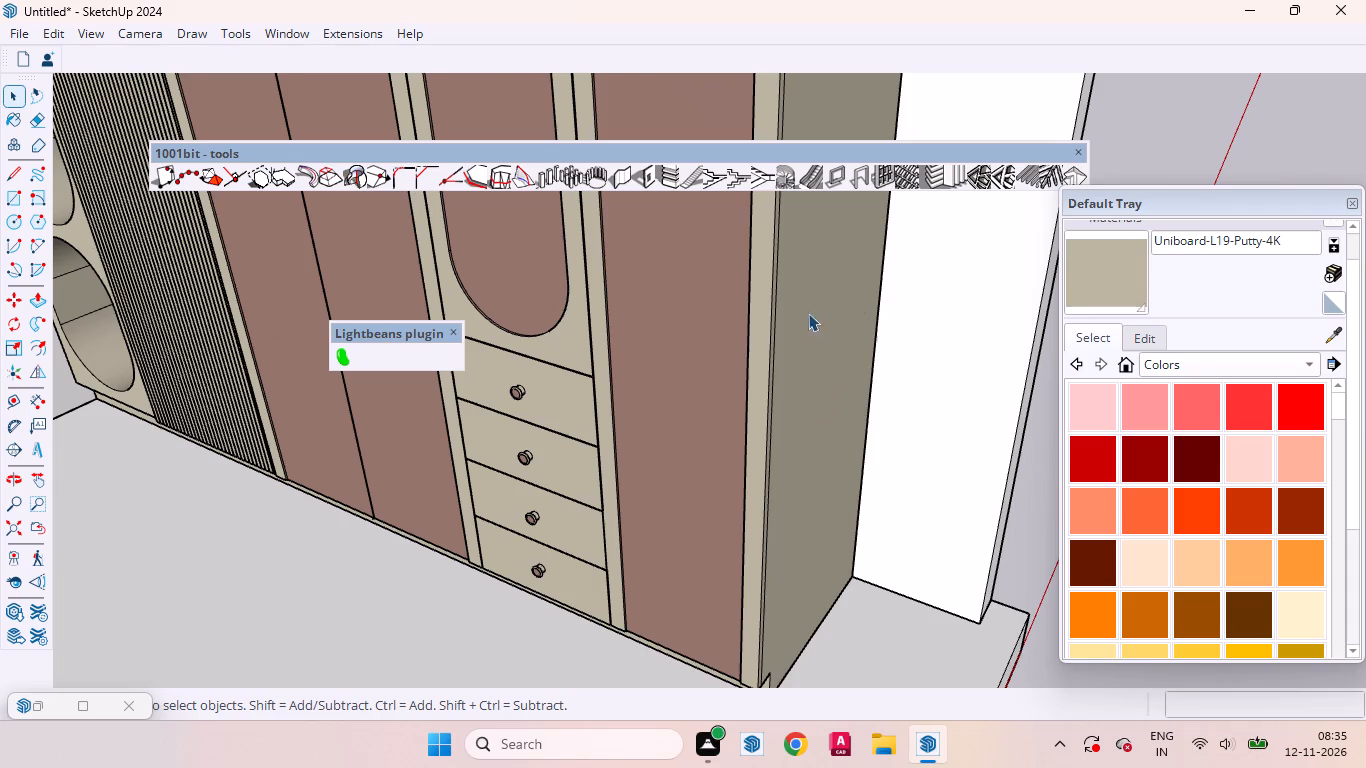
scroll(780, 323, down, 14)
middle_drag(713, 522, 724, 474)
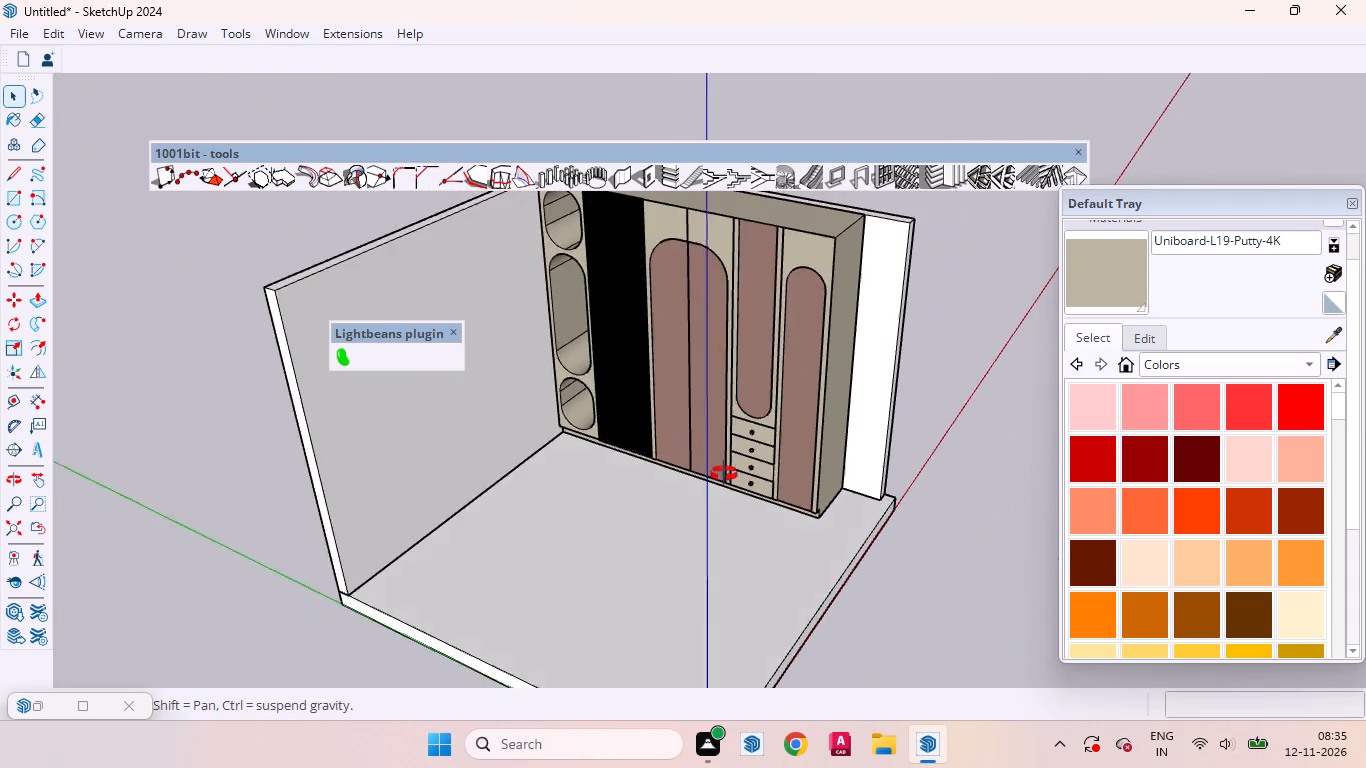
middle_drag(724, 474, 895, 358)
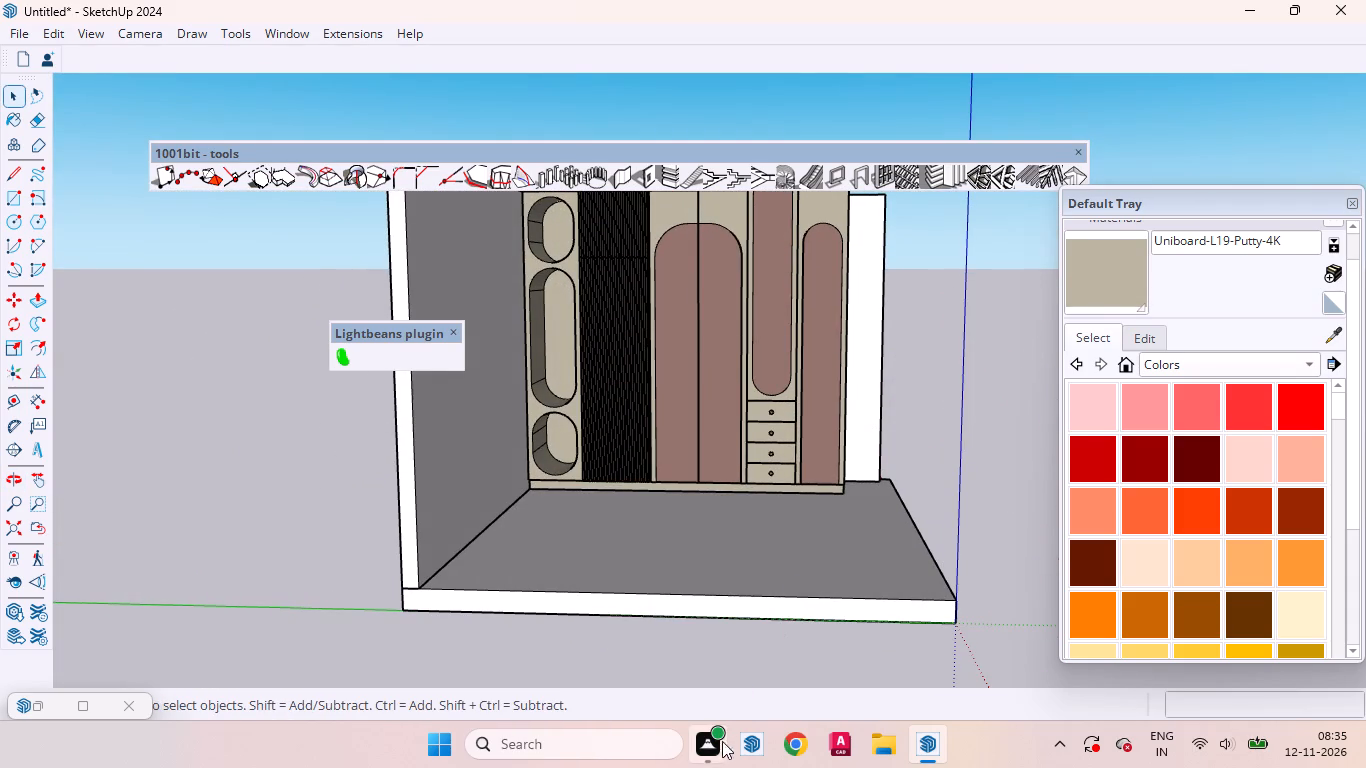
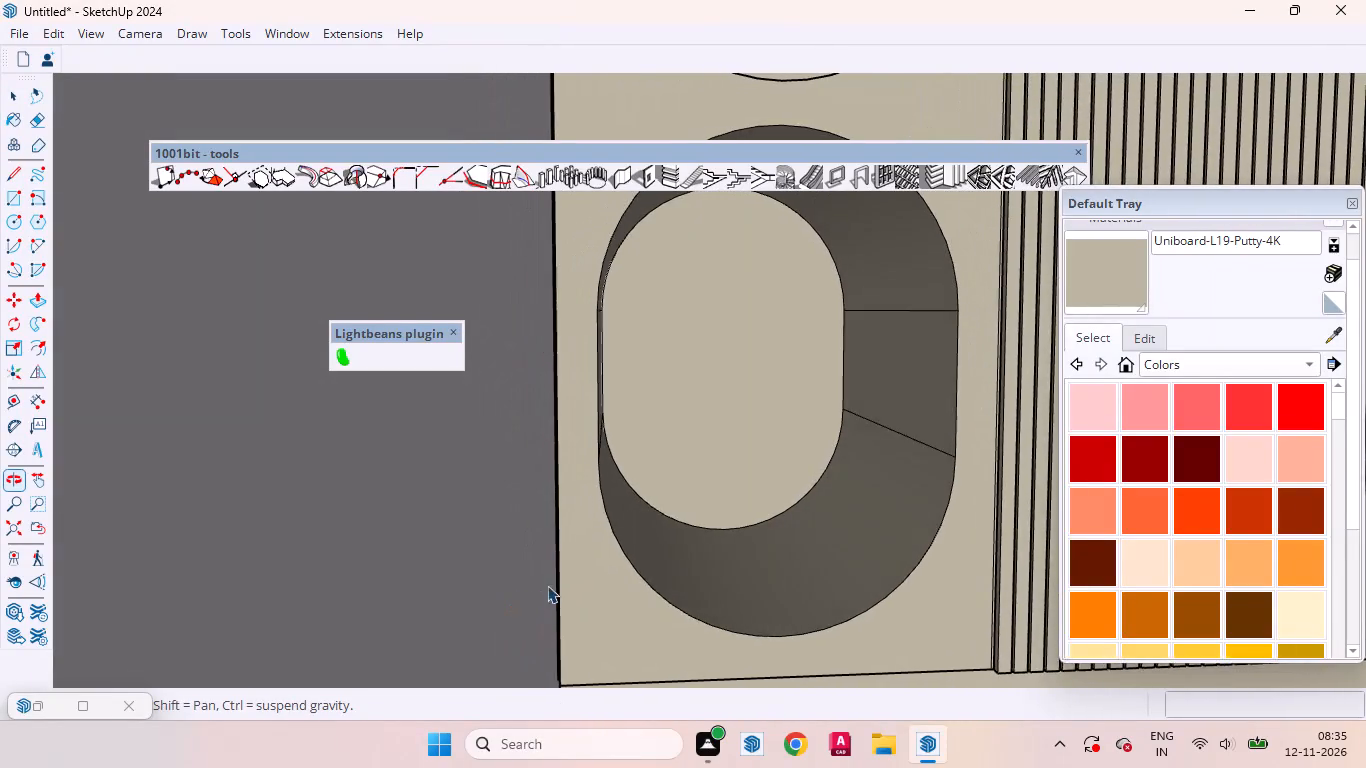
Examine the lowest rounded niche, its neighbouring side edge and the plinth corner against the wall, up close and in context.
scroll(552, 581, up, 7)
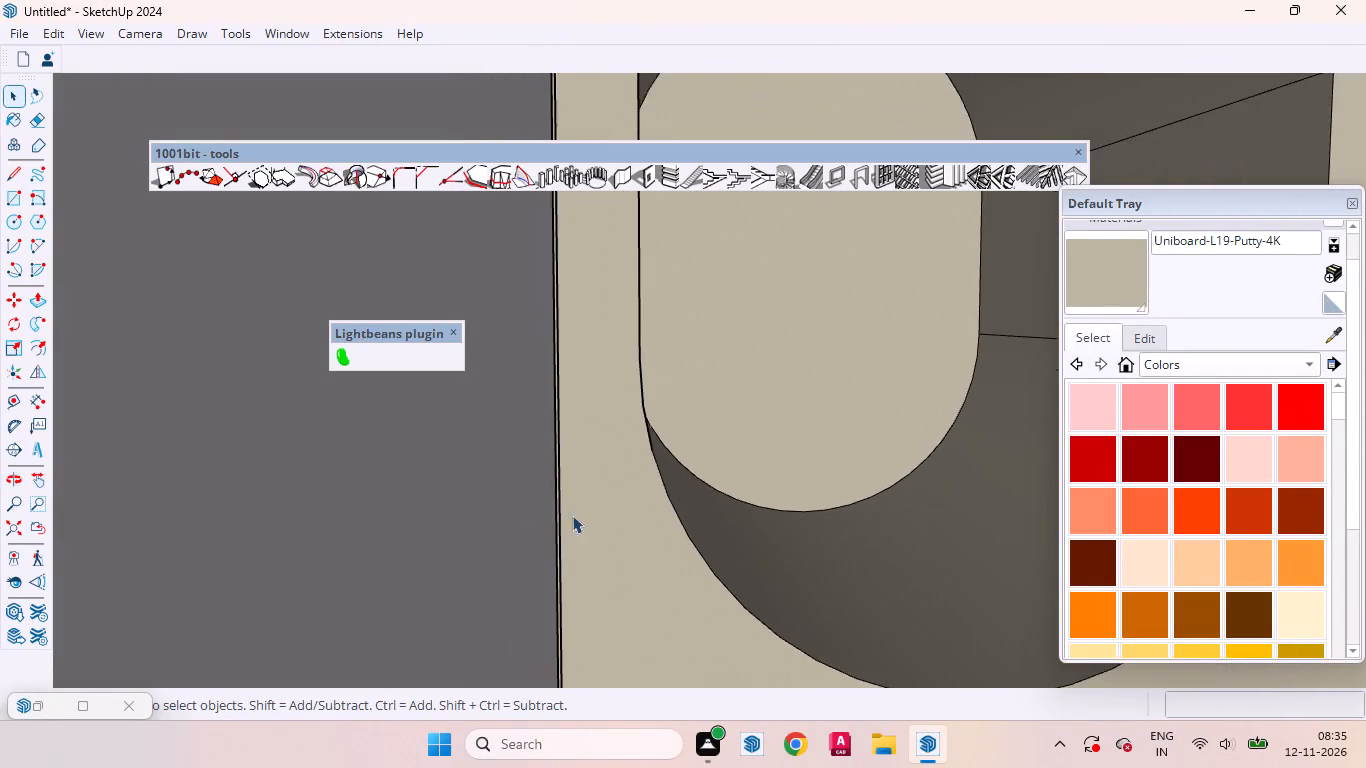
scroll(572, 515, up, 13)
middle_drag(549, 404, 577, 472)
scroll(549, 404, up, 1)
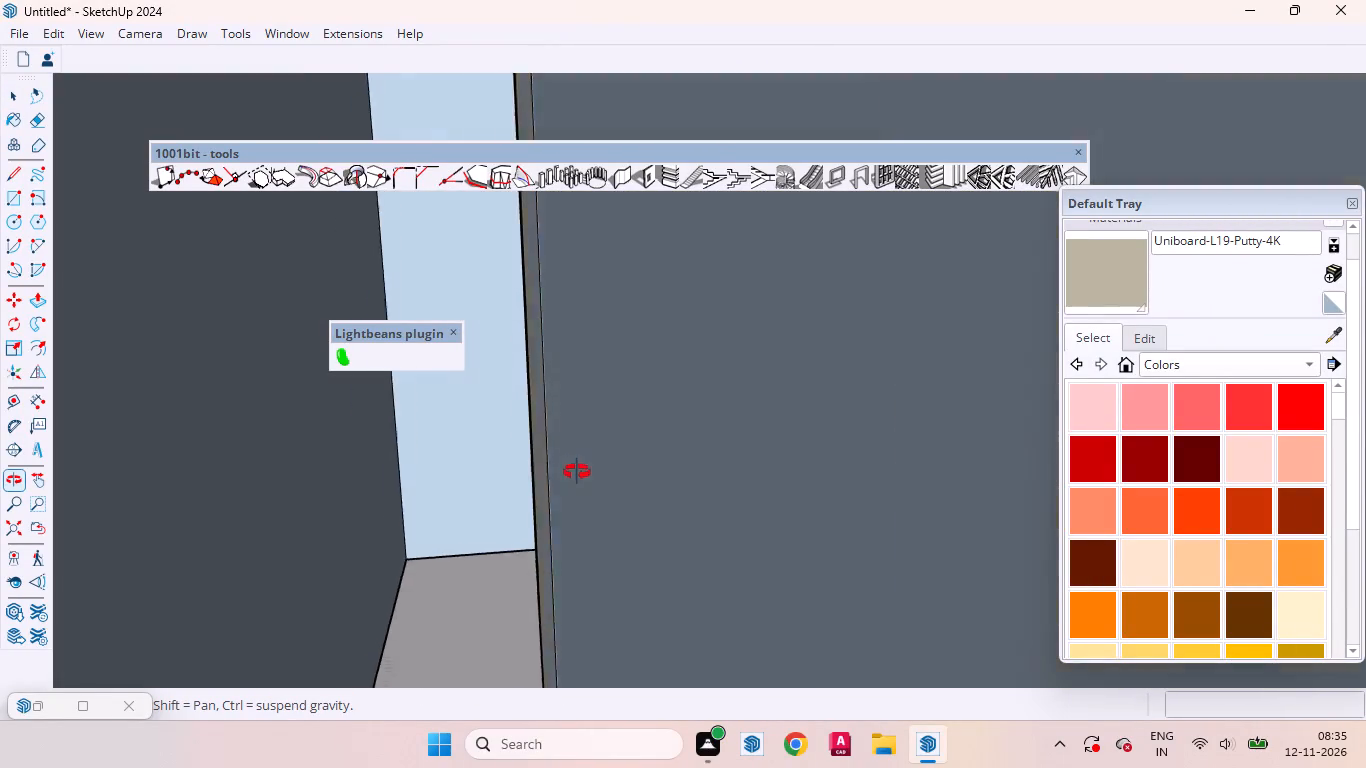
middle_drag(577, 472, 514, 488)
scroll(509, 486, down, 5)
scroll(508, 490, up, 1)
scroll(507, 503, down, 19)
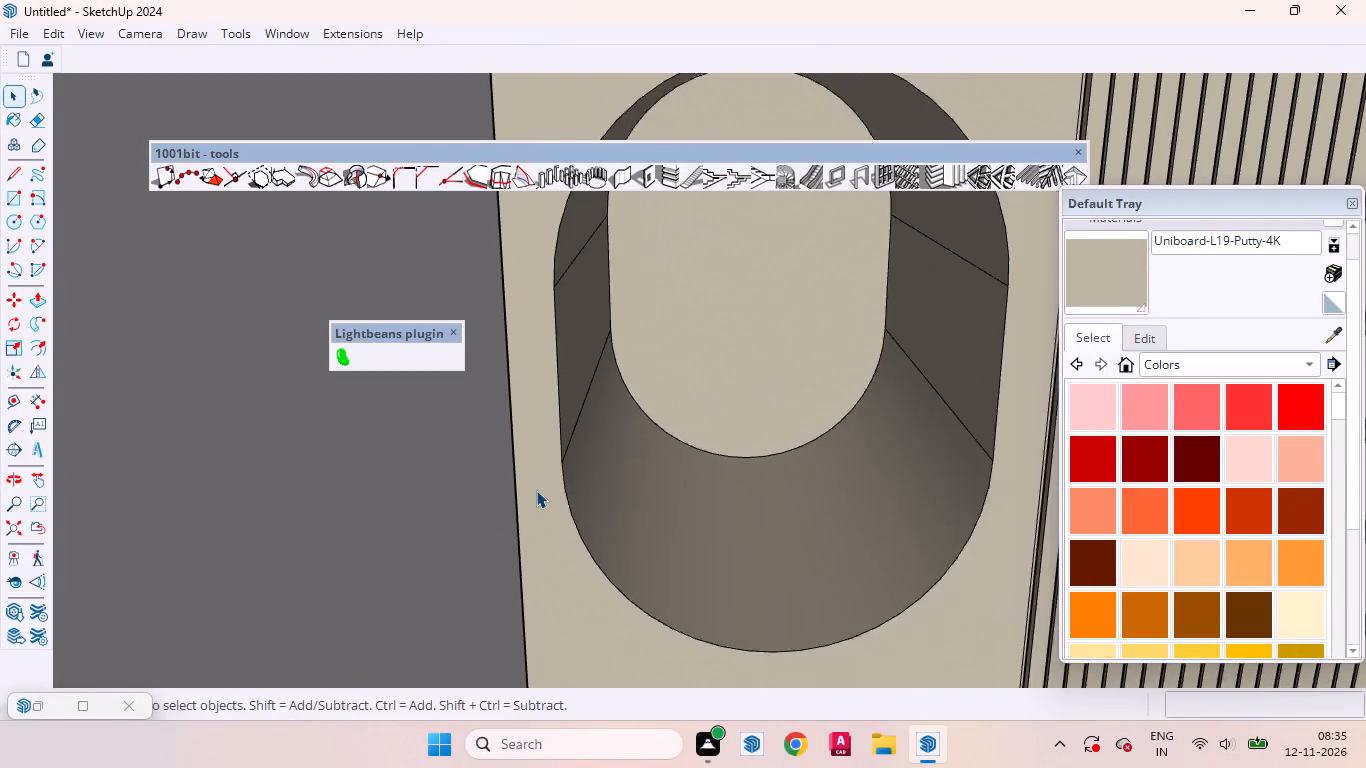
scroll(536, 490, down, 4)
middle_drag(644, 526, 634, 431)
scroll(635, 460, down, 8)
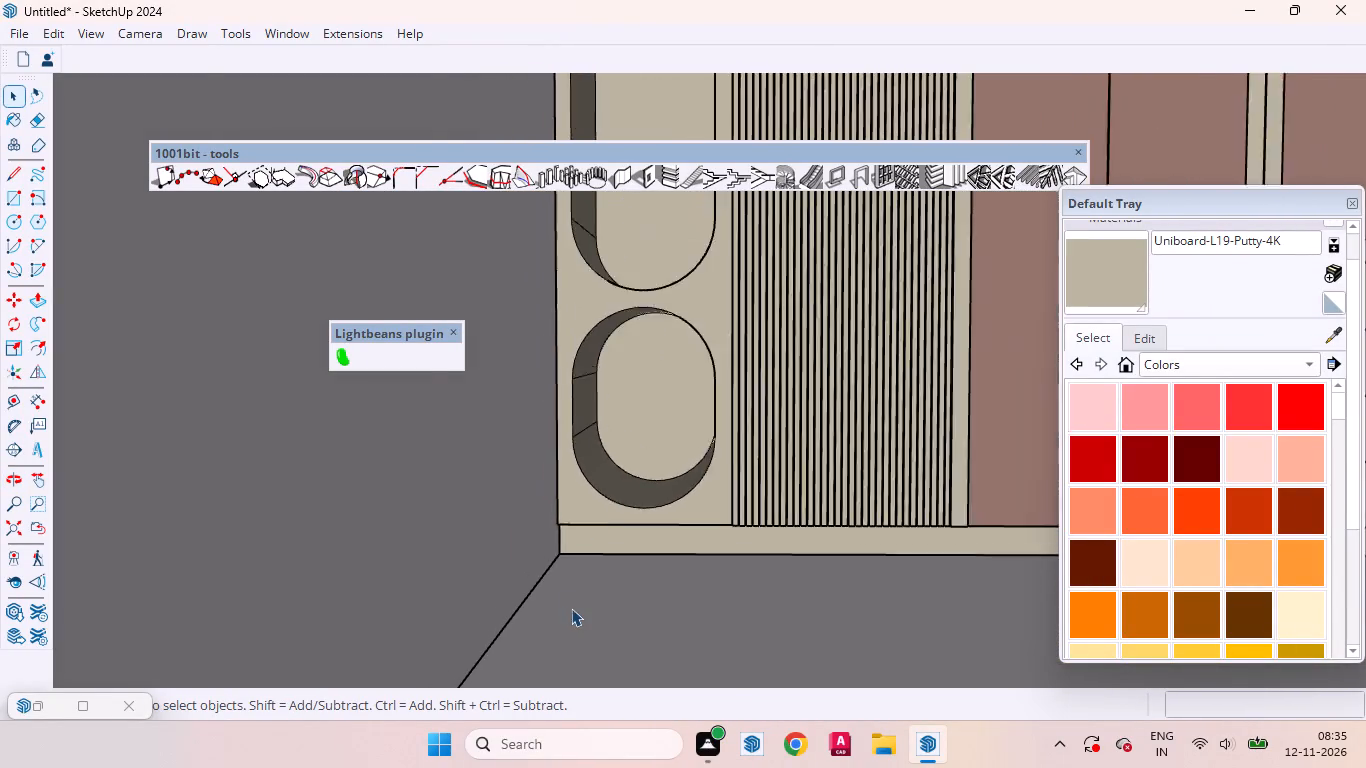
scroll(571, 608, down, 16)
middle_drag(695, 456, 451, 573)
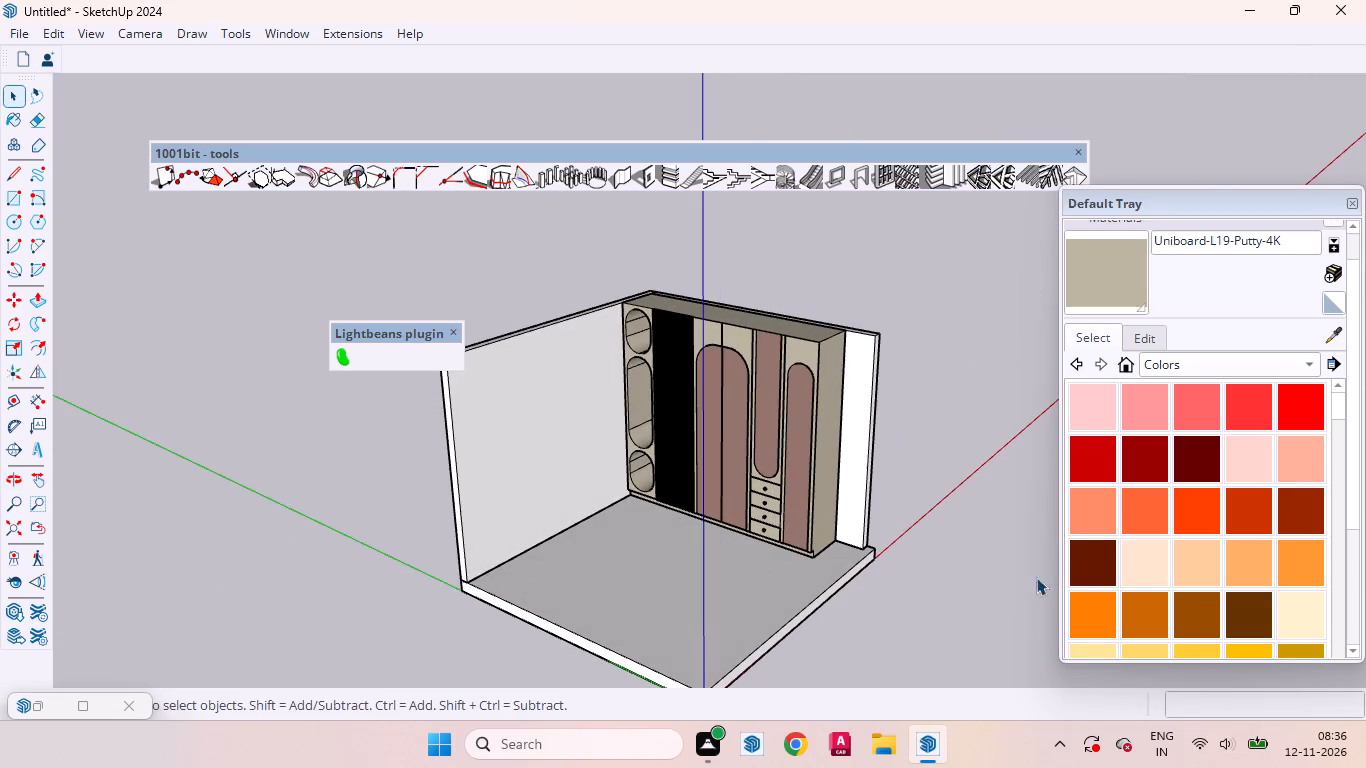
Examine the wardrobe's outer end panel, plinth and drawers, selecting and clearing the wardrobe, followed by its full front from several angles.
click(903, 599)
scroll(851, 500, up, 13)
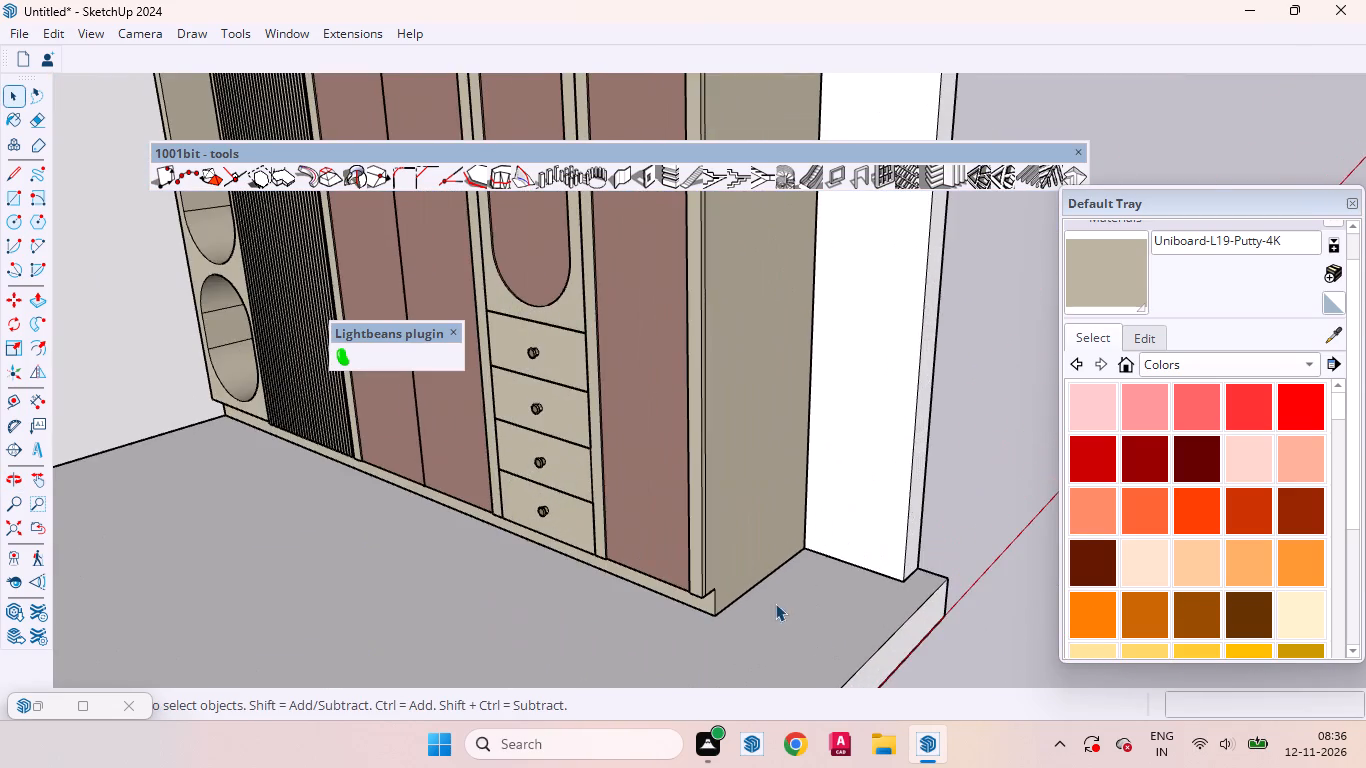
middle_drag(765, 603, 717, 542)
scroll(734, 576, up, 1)
click(710, 483)
scroll(718, 523, up, 4)
scroll(709, 493, down, 10)
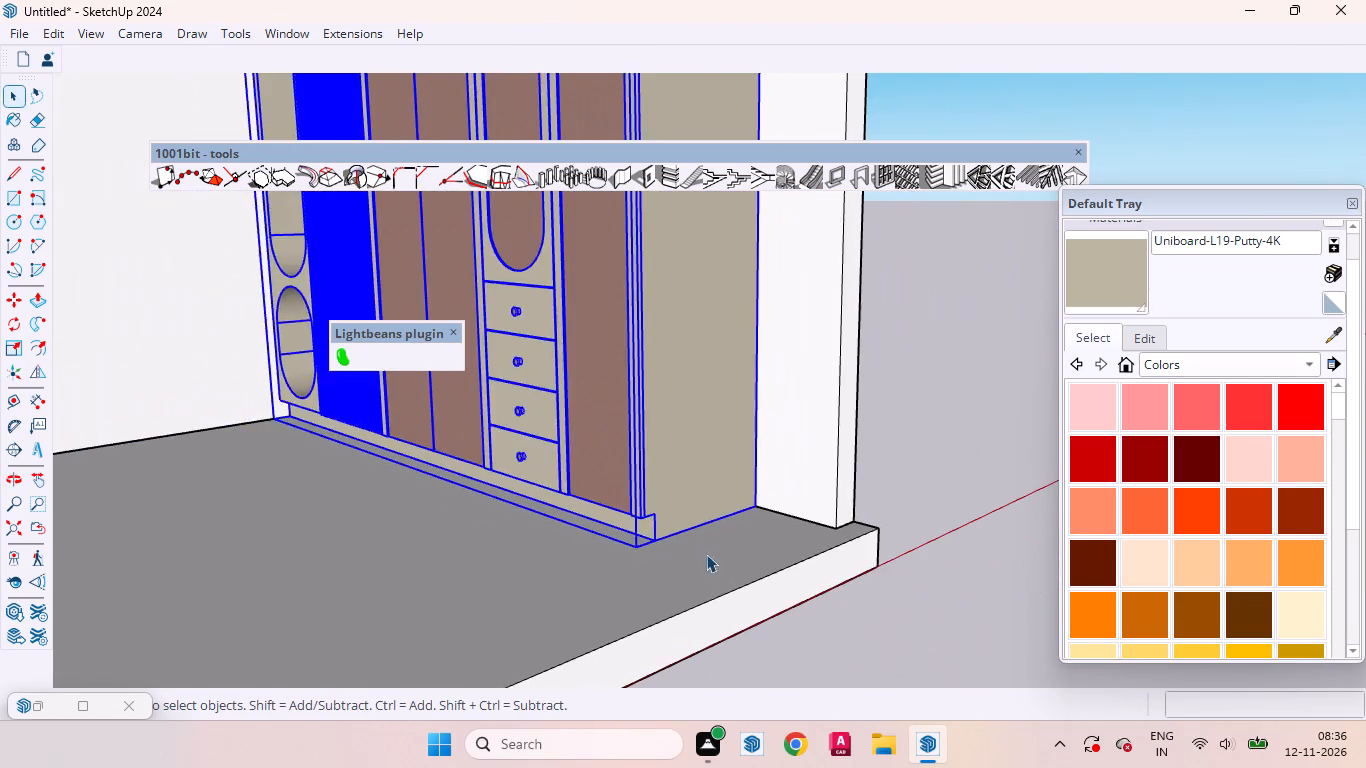
scroll(706, 554, down, 3)
click(920, 617)
scroll(771, 495, down, 7)
middle_drag(695, 555, 789, 595)
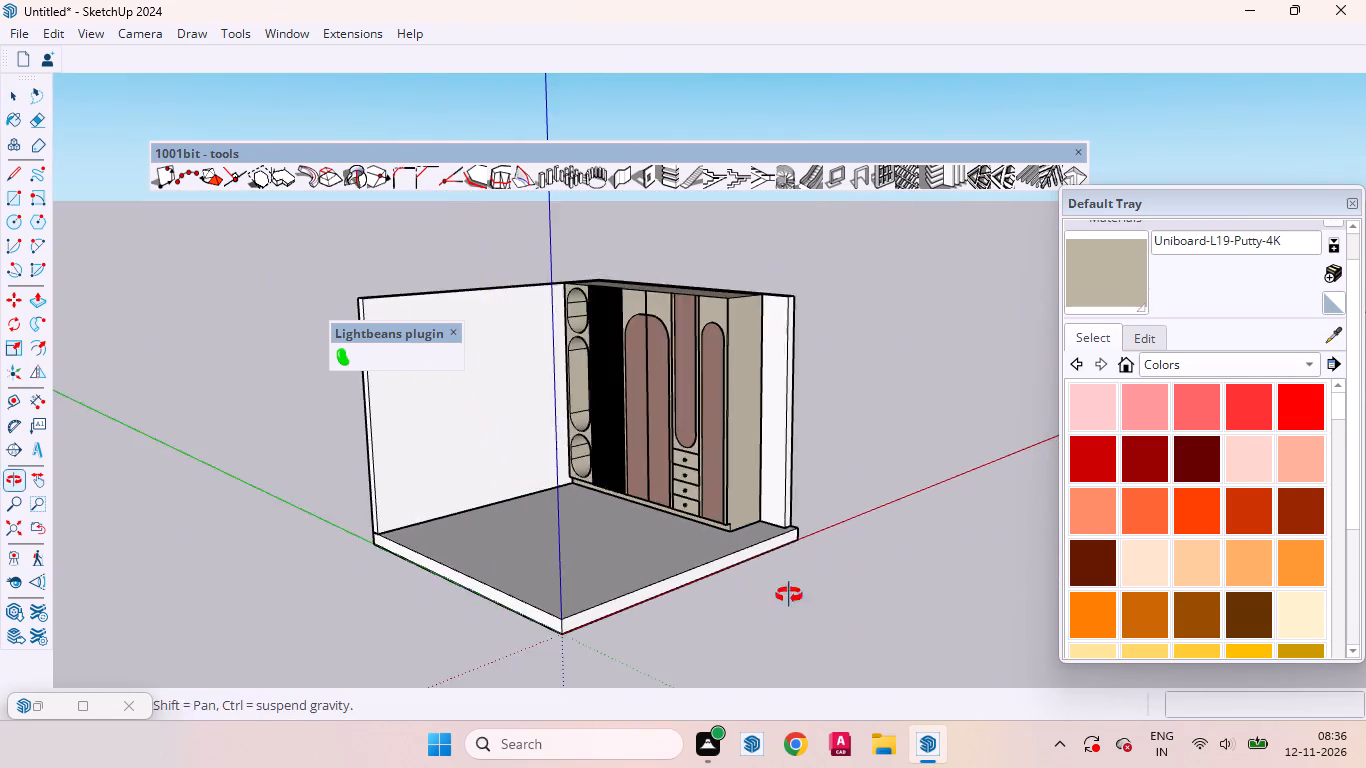
middle_drag(789, 595, 971, 638)
scroll(656, 384, up, 7)
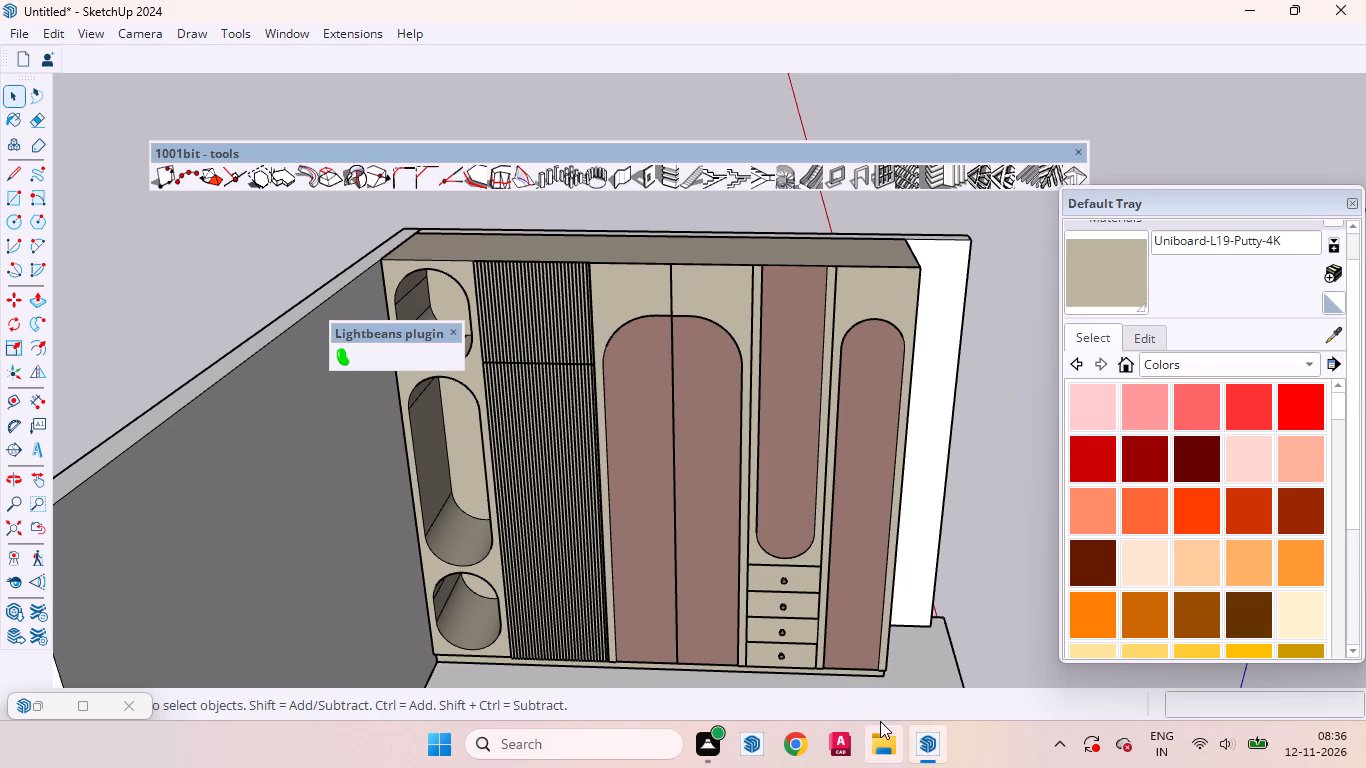
scroll(666, 425, down, 5)
middle_drag(677, 555, 658, 559)
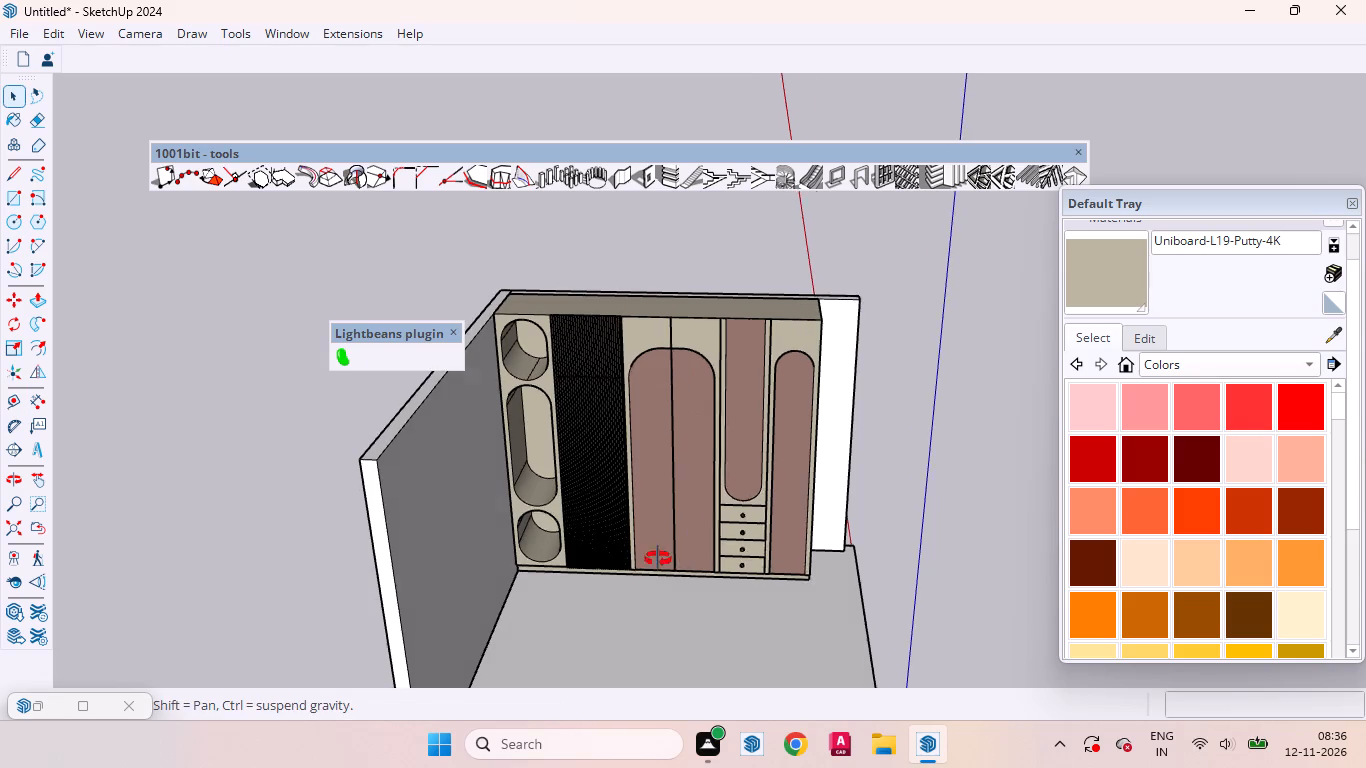
middle_drag(658, 559, 563, 548)
Inside the wardrobe group, erase the three edges of the stray sliver projecting over the plinth below the gap between the paired arched doors.
scroll(609, 632, up, 8)
scroll(687, 544, up, 5)
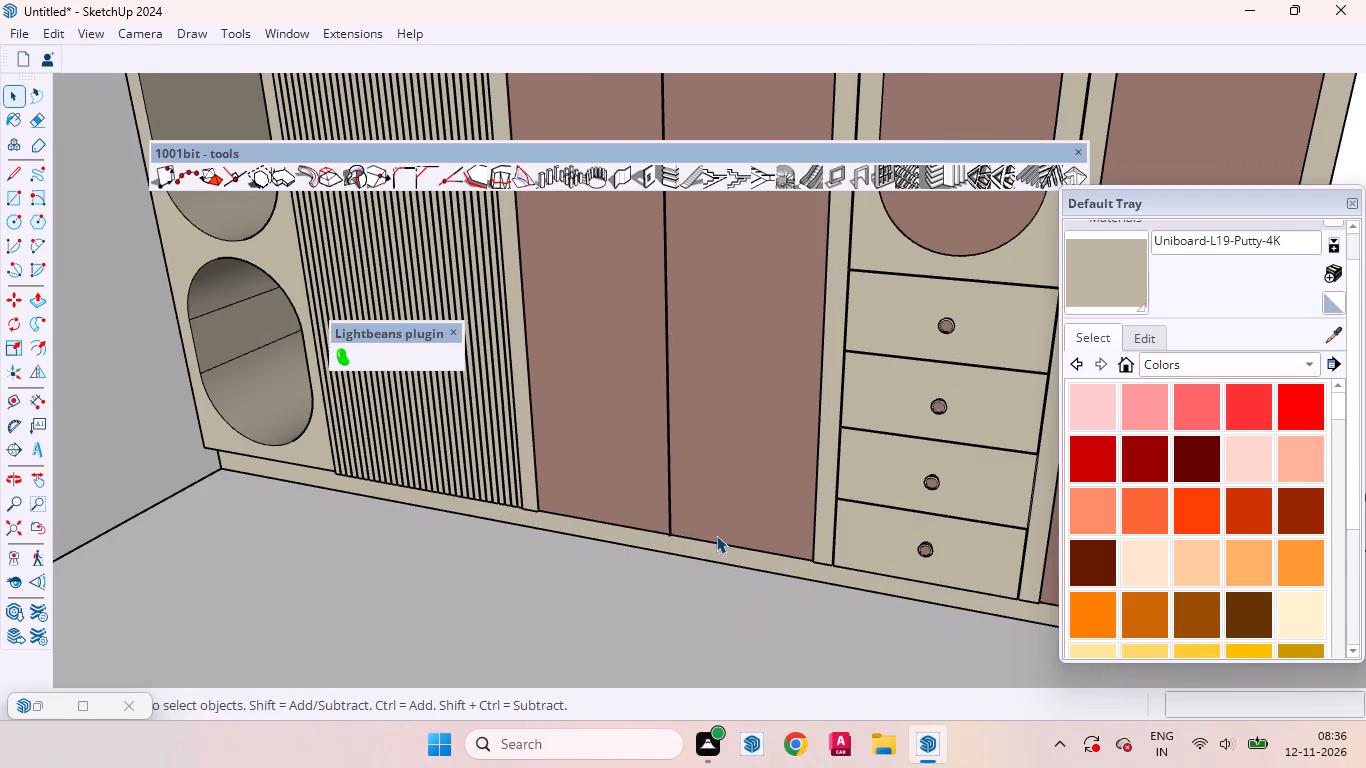
middle_drag(716, 535, 682, 497)
scroll(675, 507, up, 11)
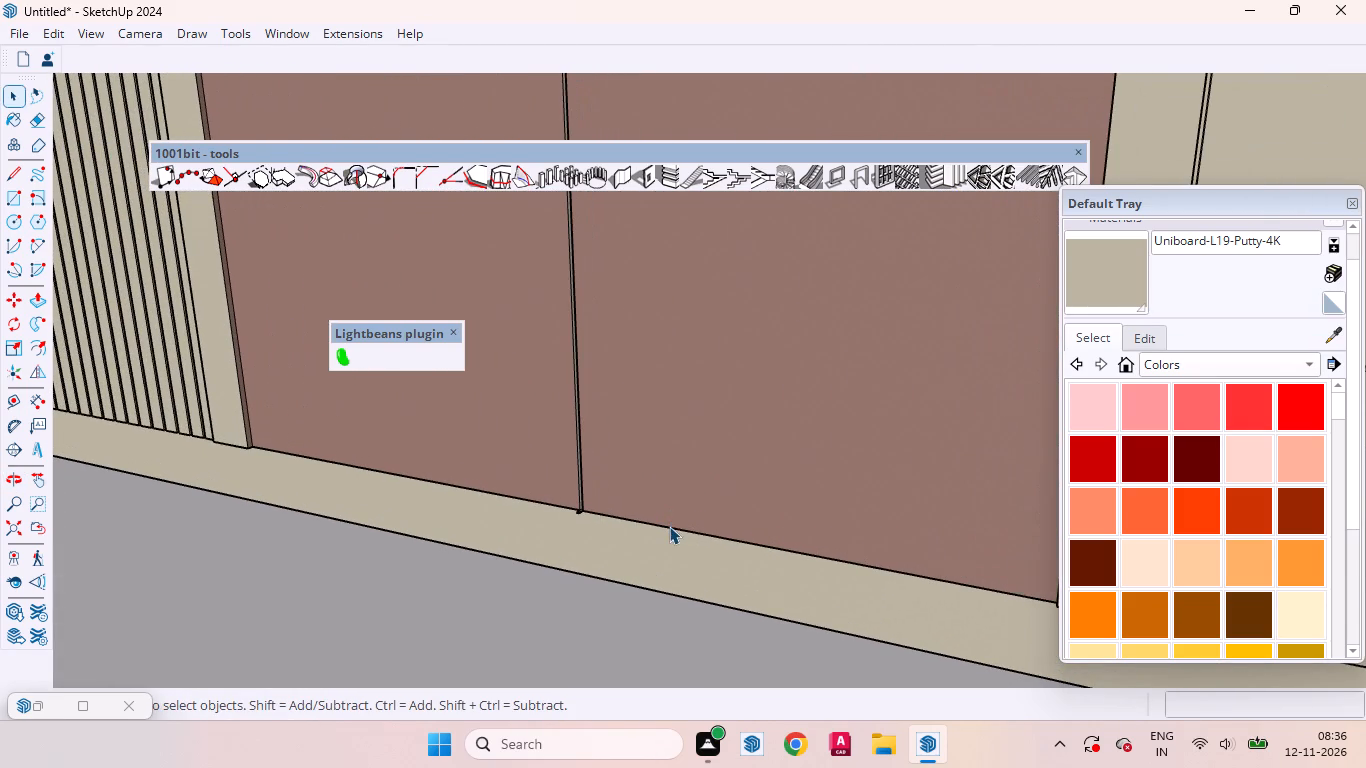
key(t)
scroll(646, 535, up, 5)
middle_drag(628, 536, 635, 476)
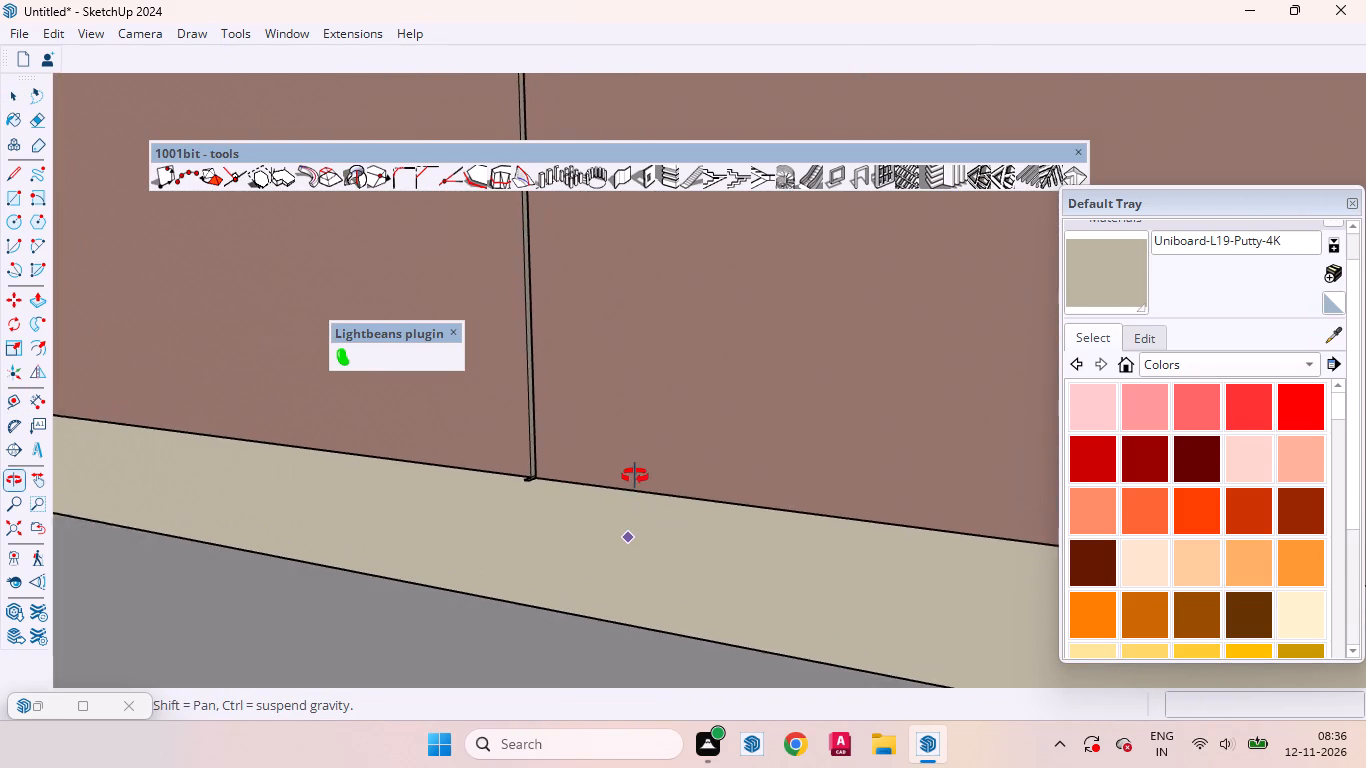
middle_drag(635, 476, 637, 476)
key(space)
scroll(489, 466, up, 13)
middle_drag(605, 480, 608, 496)
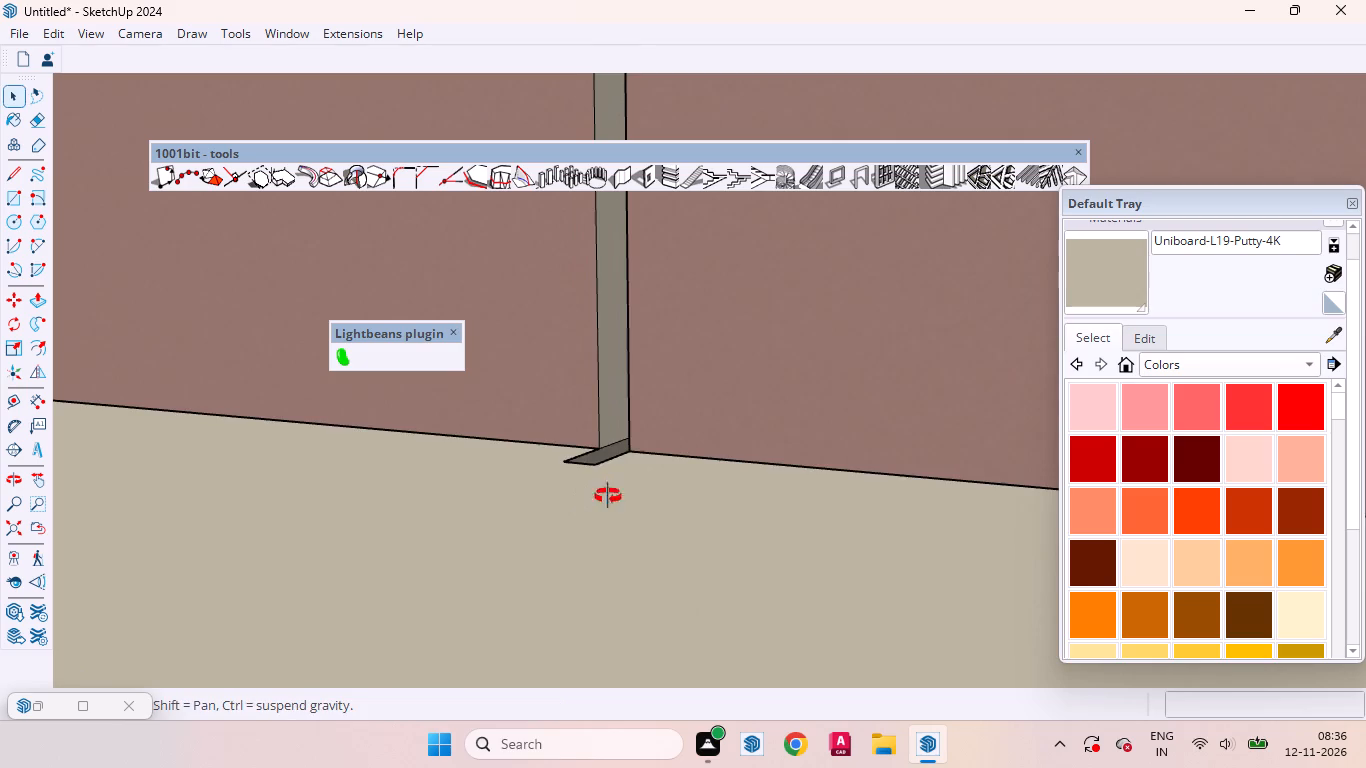
middle_drag(608, 496, 639, 565)
click(690, 668)
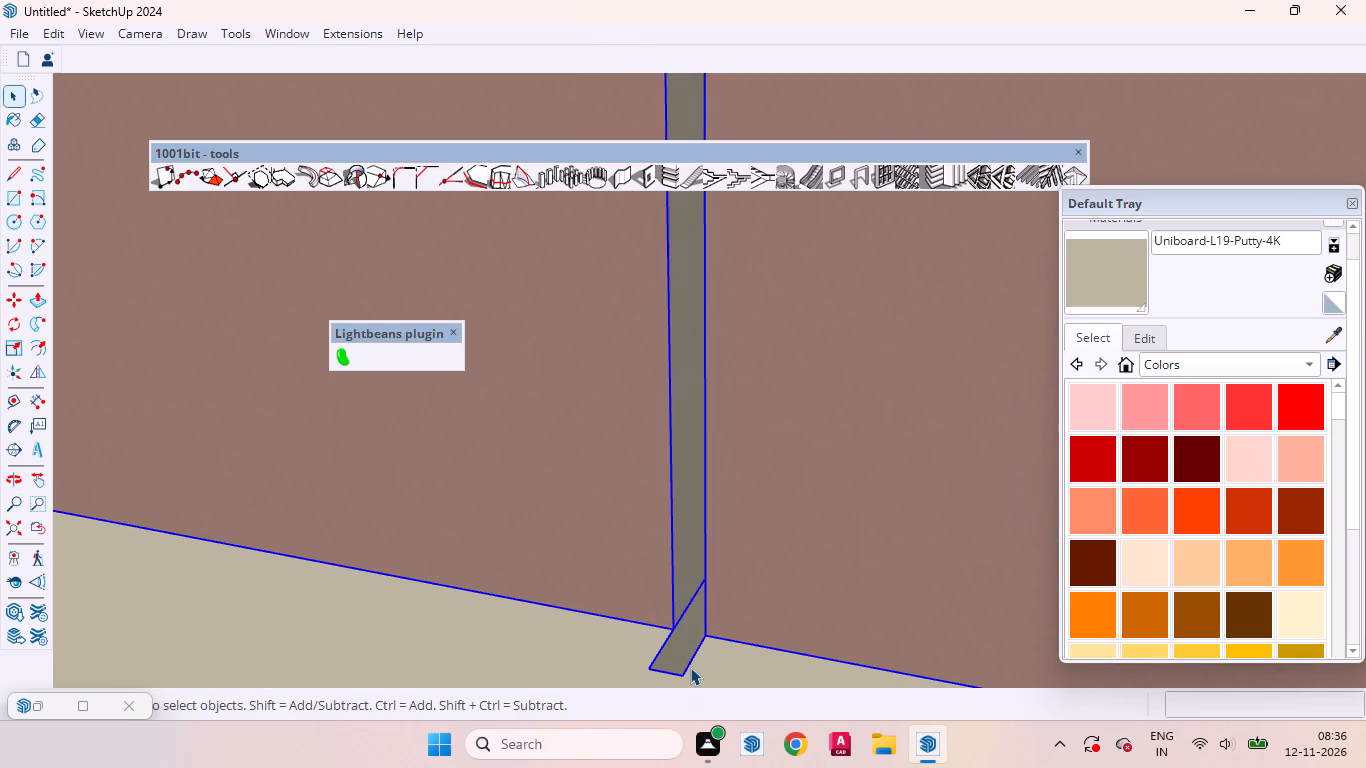
triple_click(688, 667)
click(688, 667)
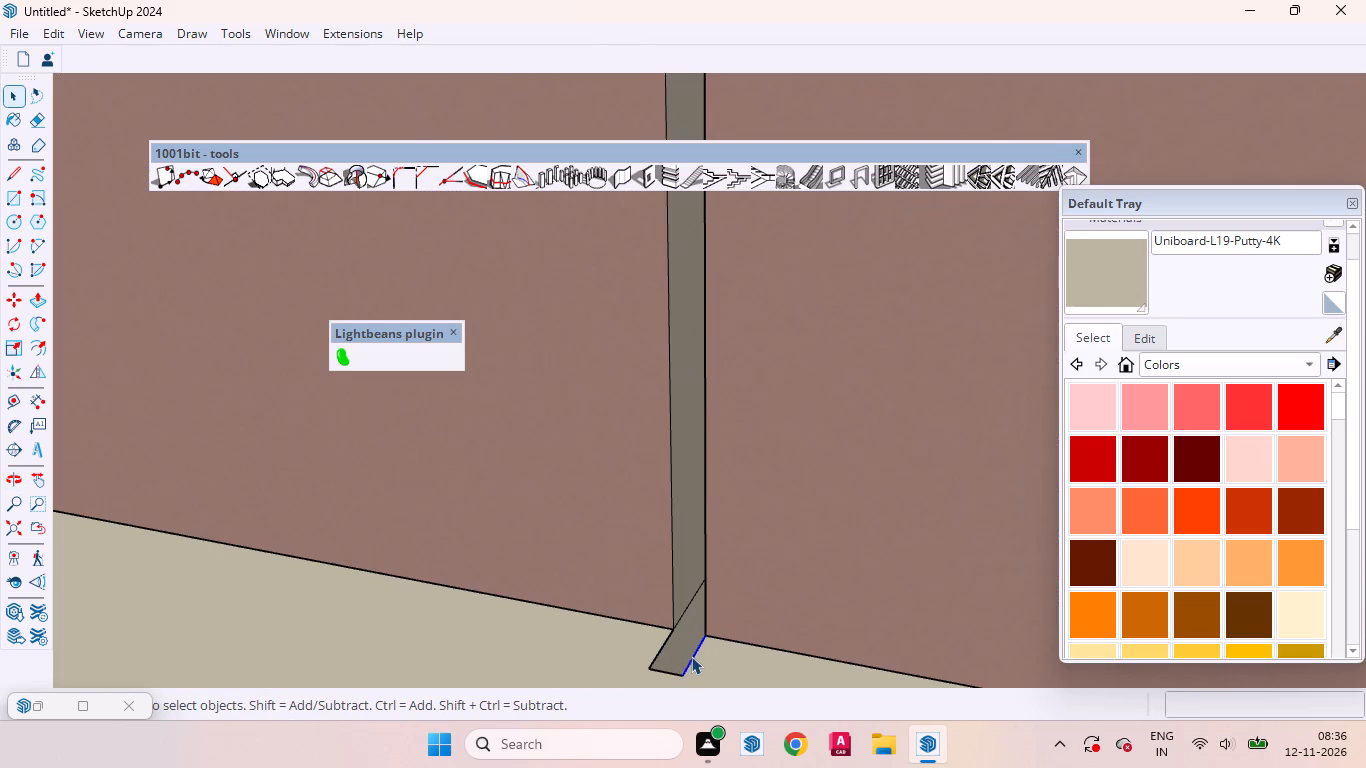
right_click(692, 657)
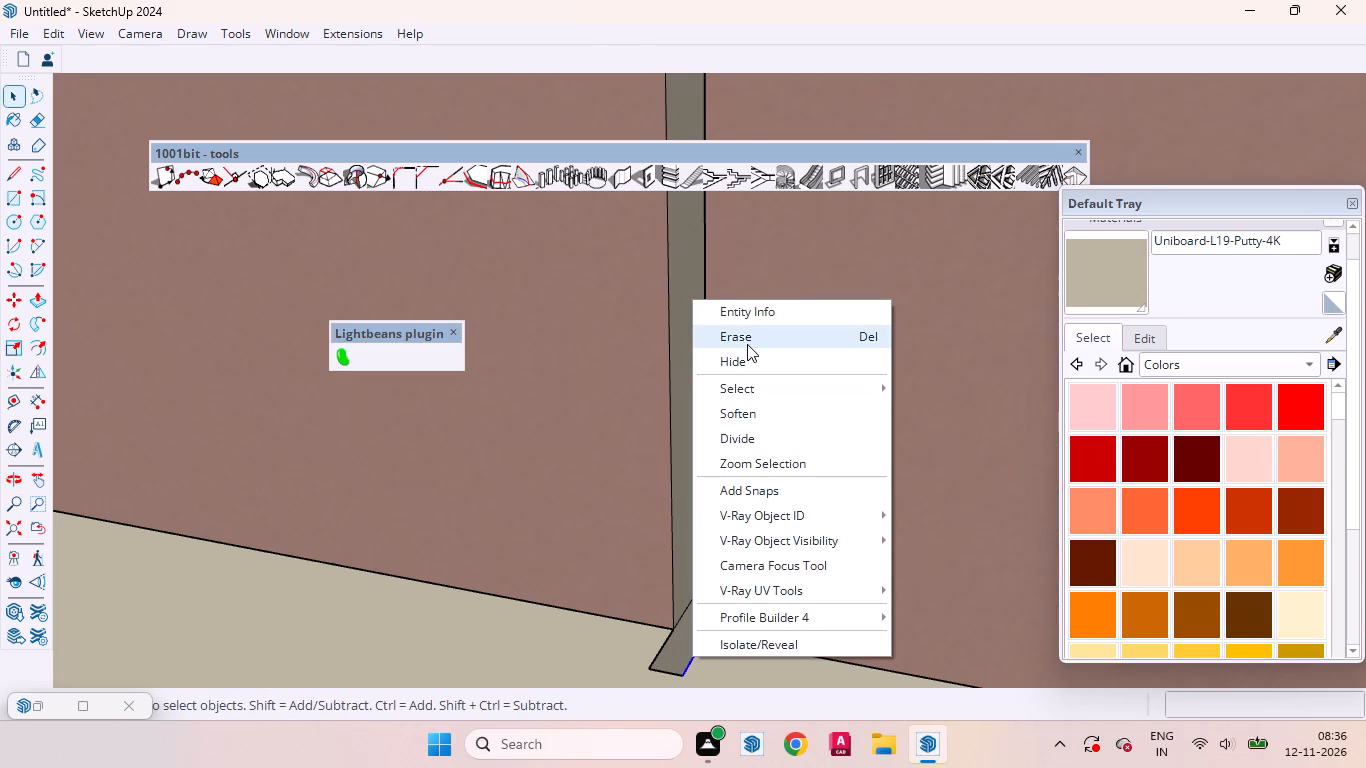
click(747, 344)
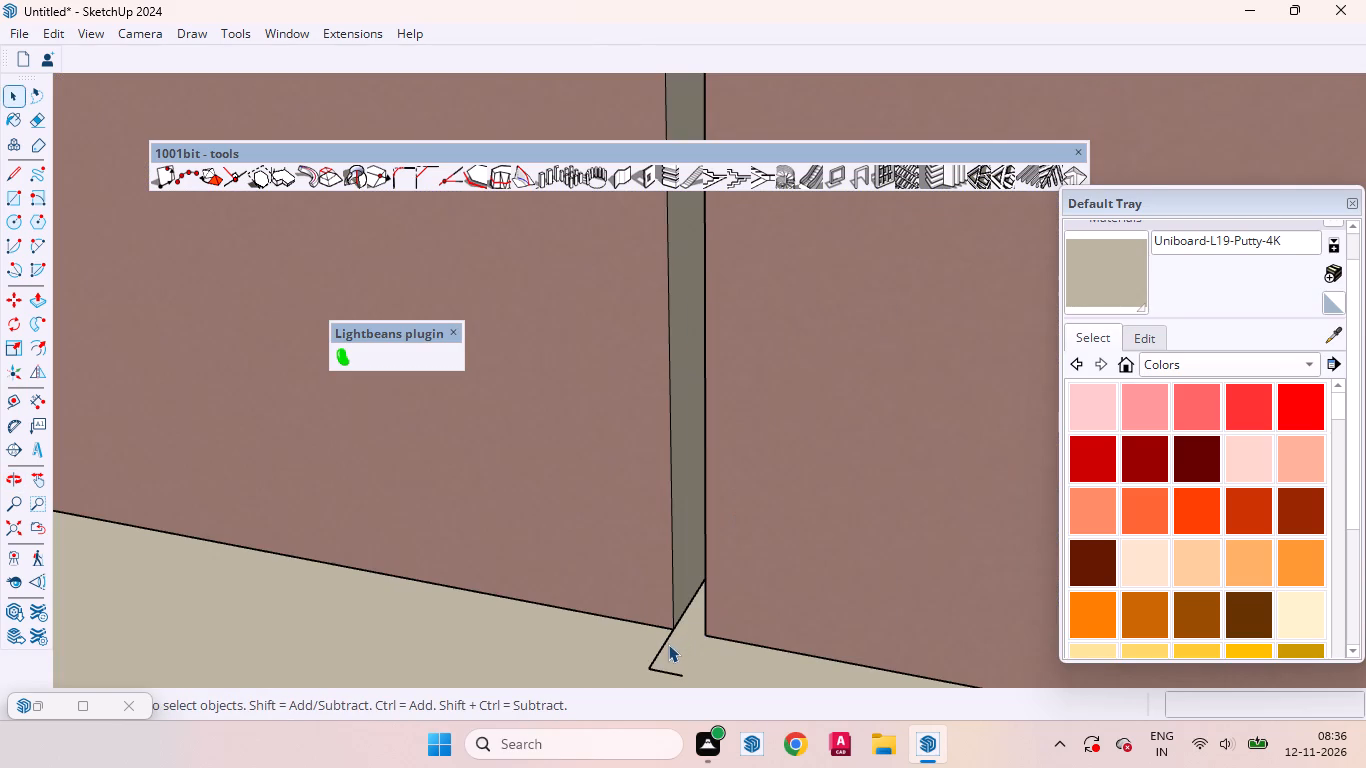
click(668, 644)
right_click(668, 644)
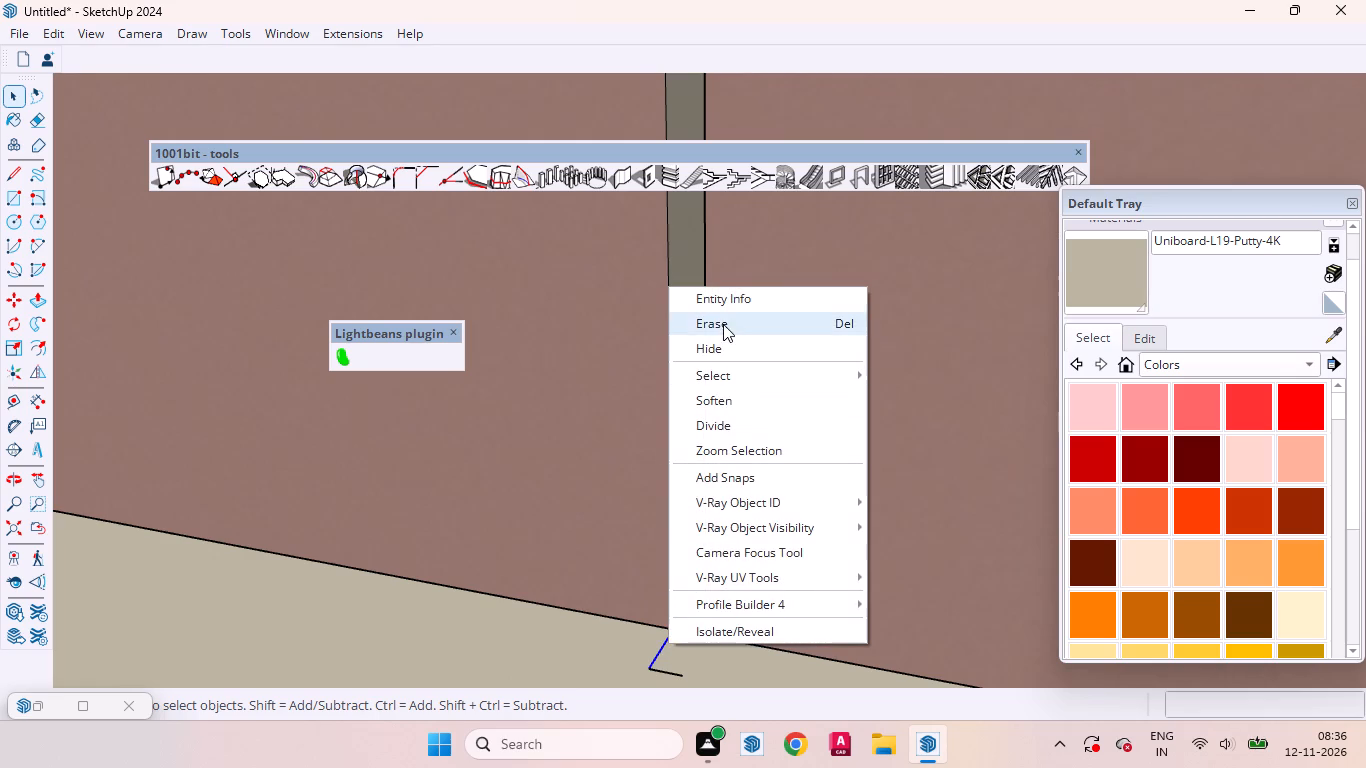
click(727, 331)
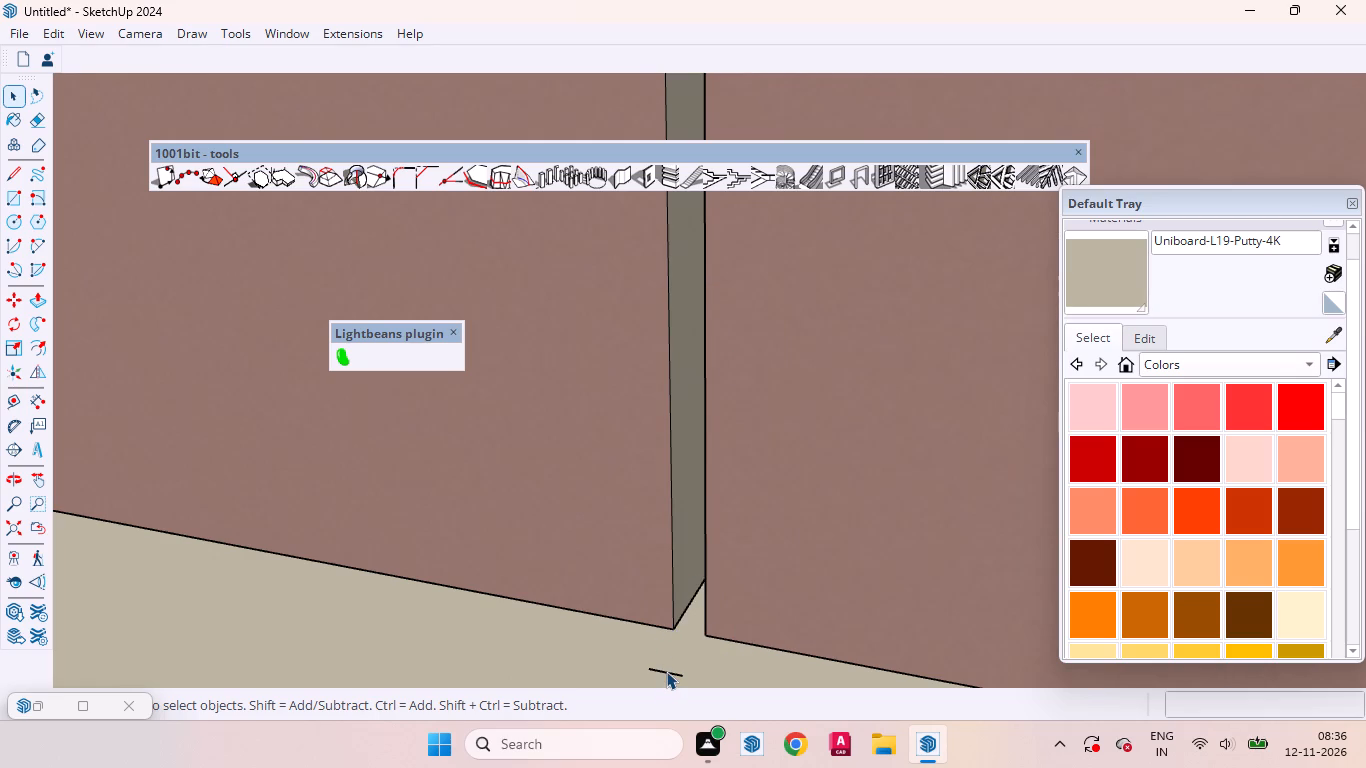
click(666, 671)
right_click(666, 671)
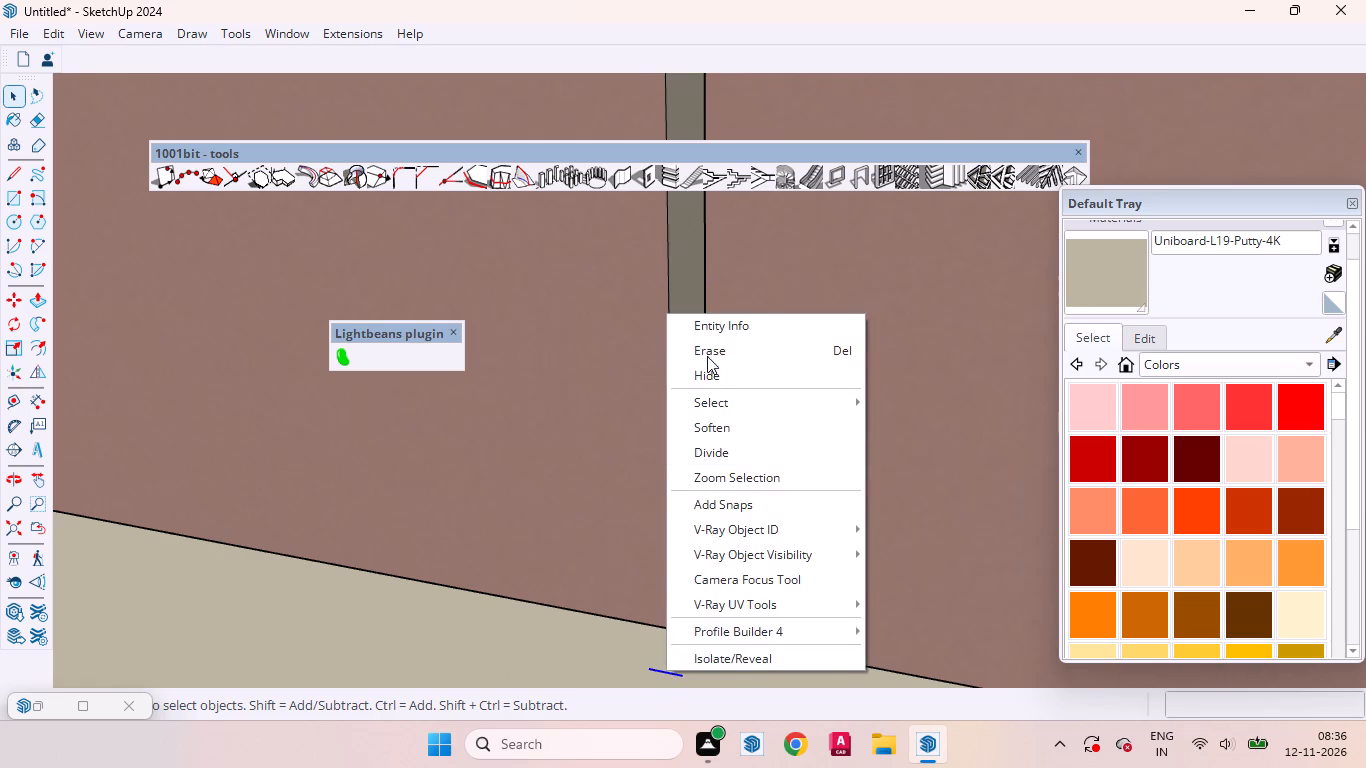
click(707, 348)
Sample Tafisa Terrarossa PM780 from the door panel and paint the left arched door's inner edge in the central gap.
scroll(694, 512, down, 20)
scroll(697, 493, up, 3)
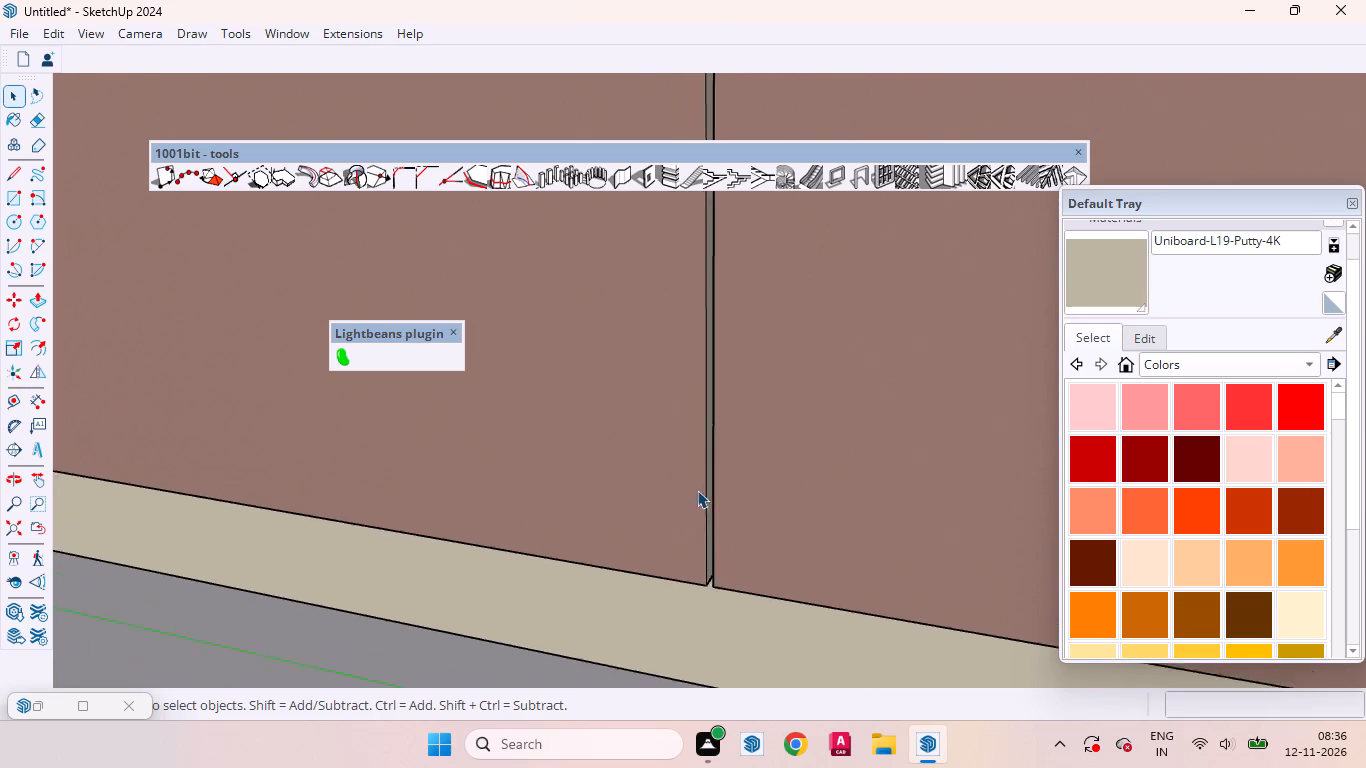
scroll(697, 490, up, 13)
scroll(688, 443, down, 15)
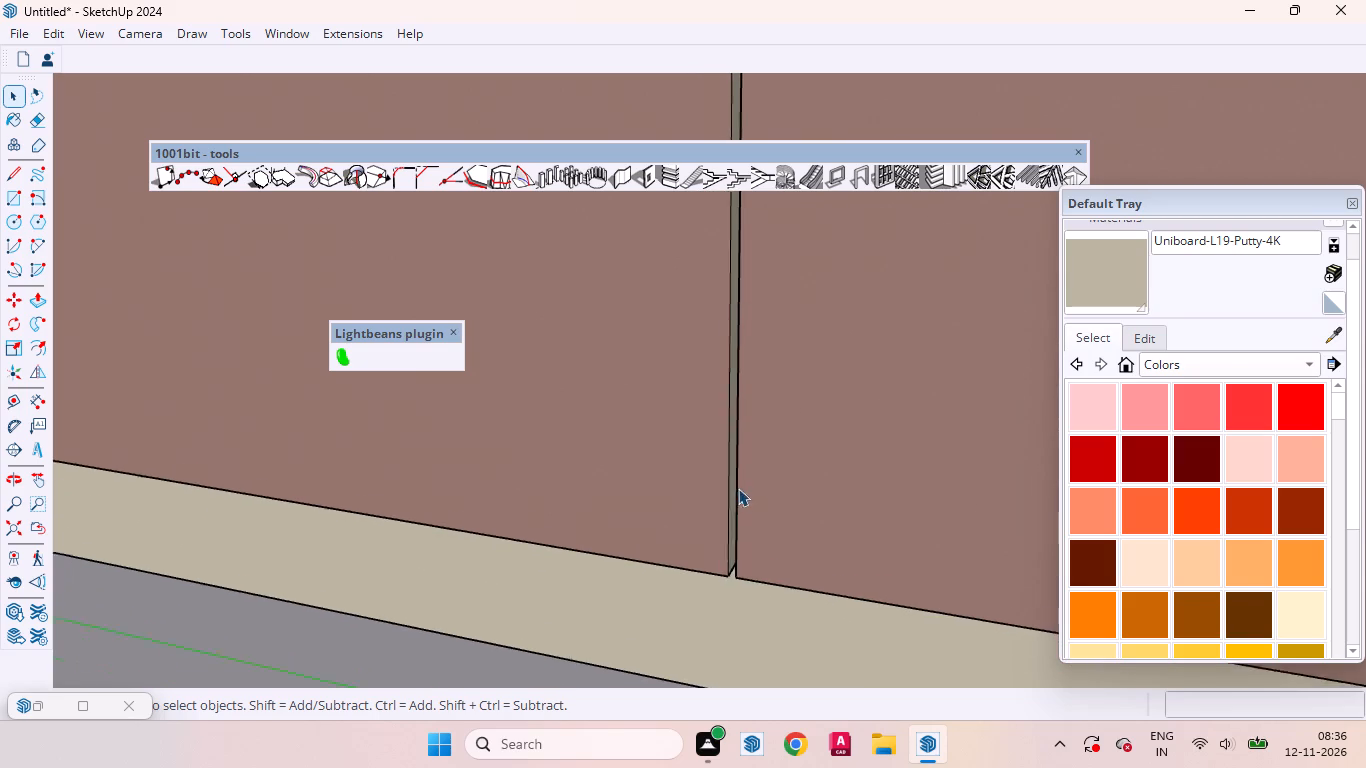
click(1336, 336)
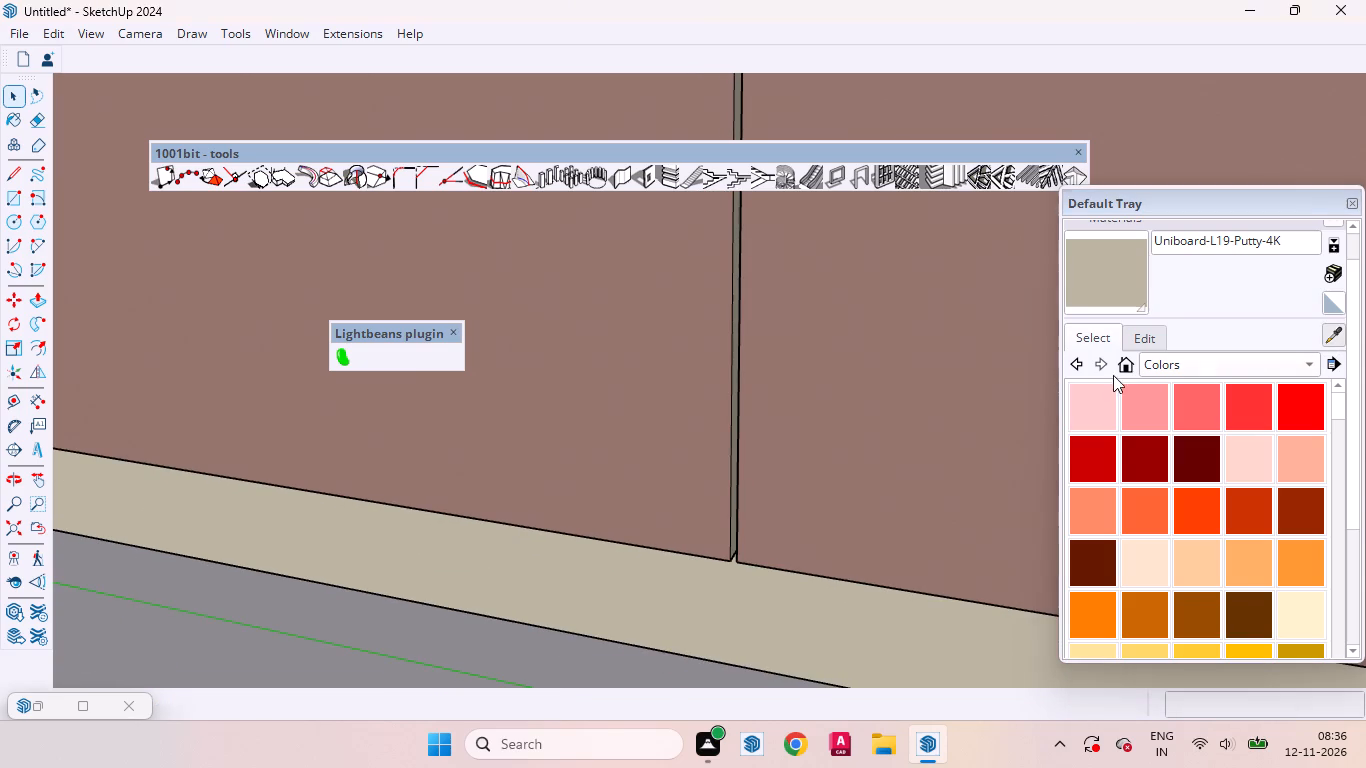
click(942, 340)
scroll(772, 458, up, 12)
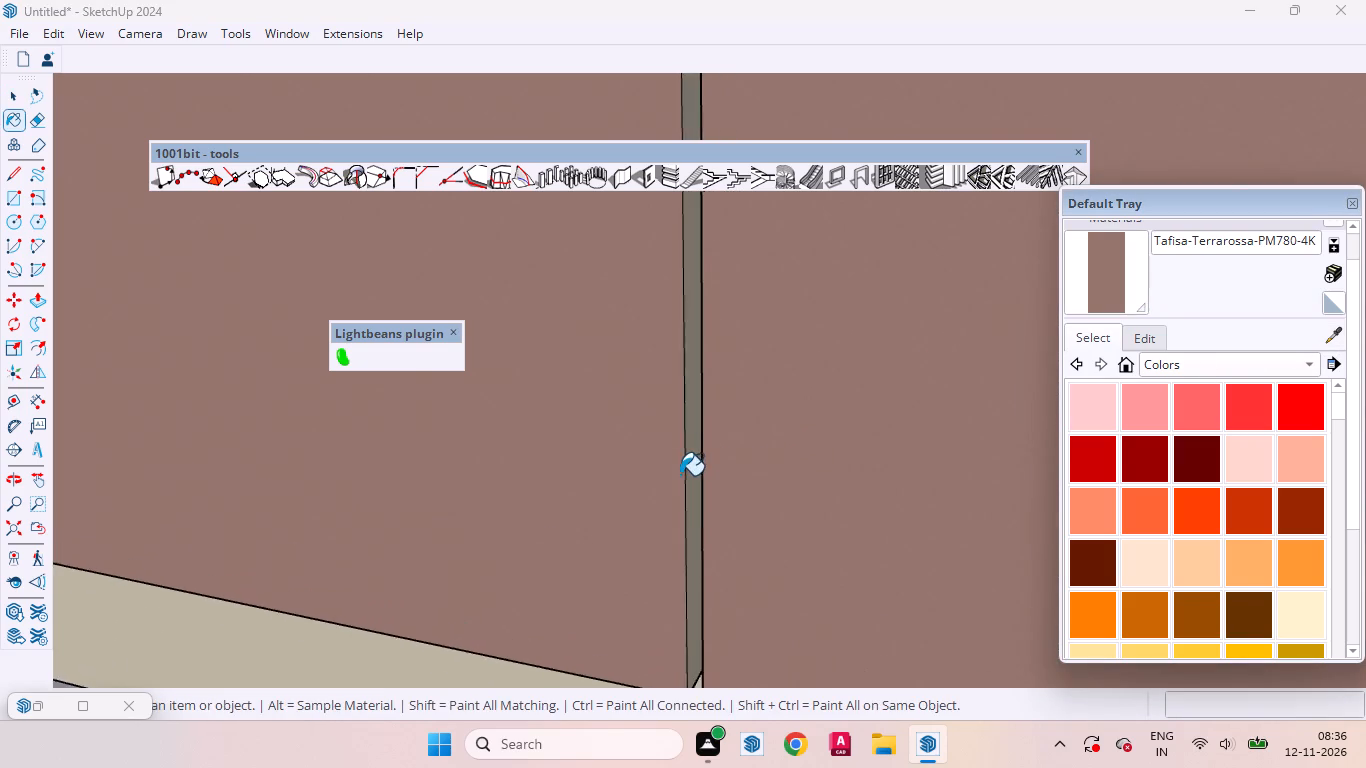
scroll(680, 475, up, 6)
double_click(723, 380)
scroll(785, 459, down, 4)
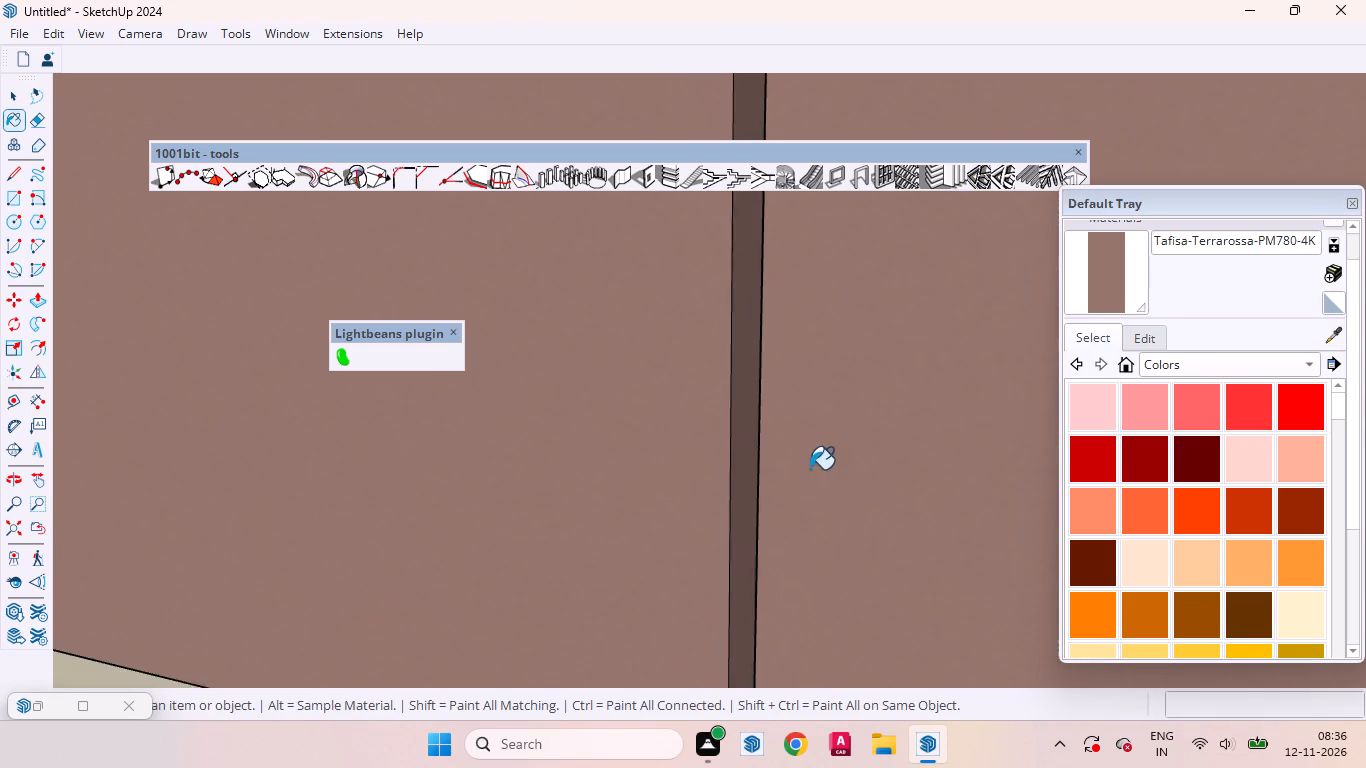
Paint the right arched door's inner edge in the same central gap with Tafisa Terrarossa PM780.
scroll(810, 469, down, 20)
scroll(810, 469, down, 7)
middle_drag(748, 527, 813, 536)
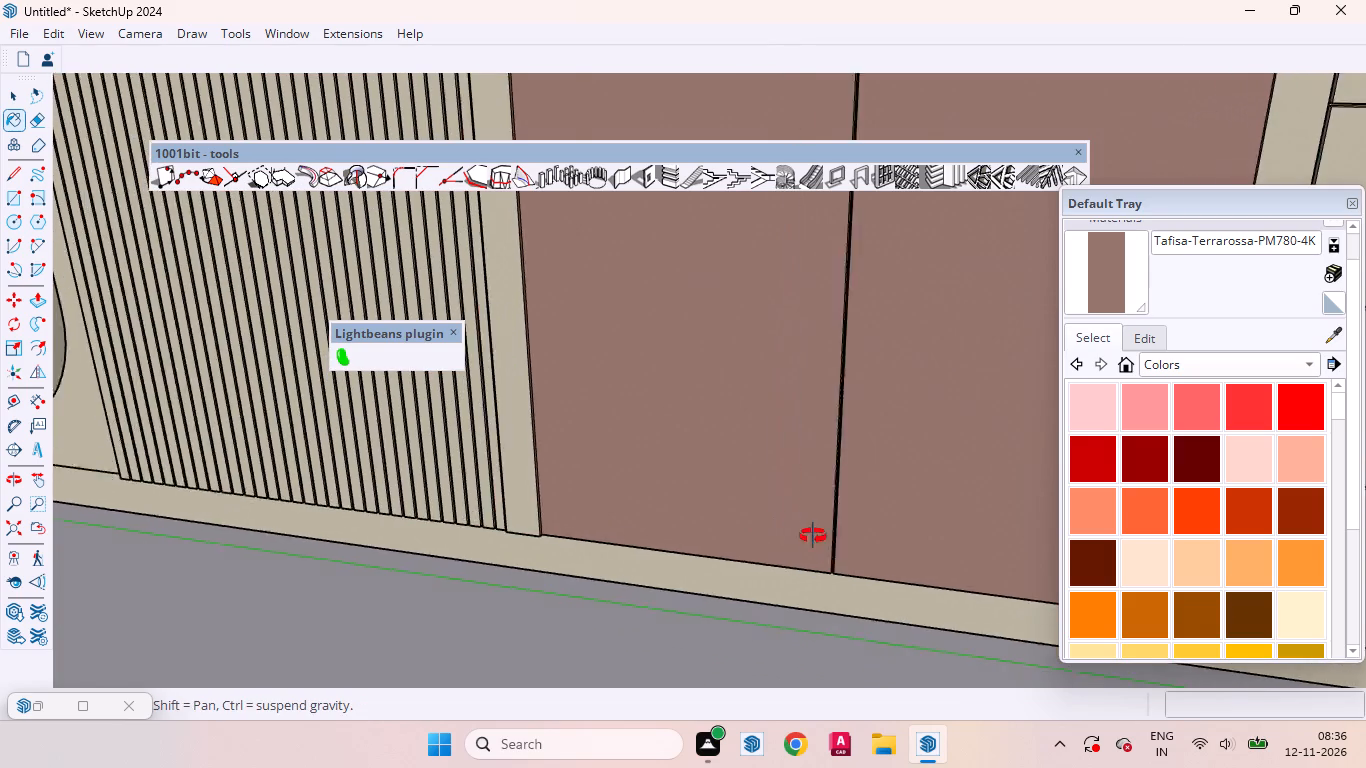
middle_drag(813, 536, 895, 539)
scroll(549, 553, down, 9)
scroll(777, 444, up, 9)
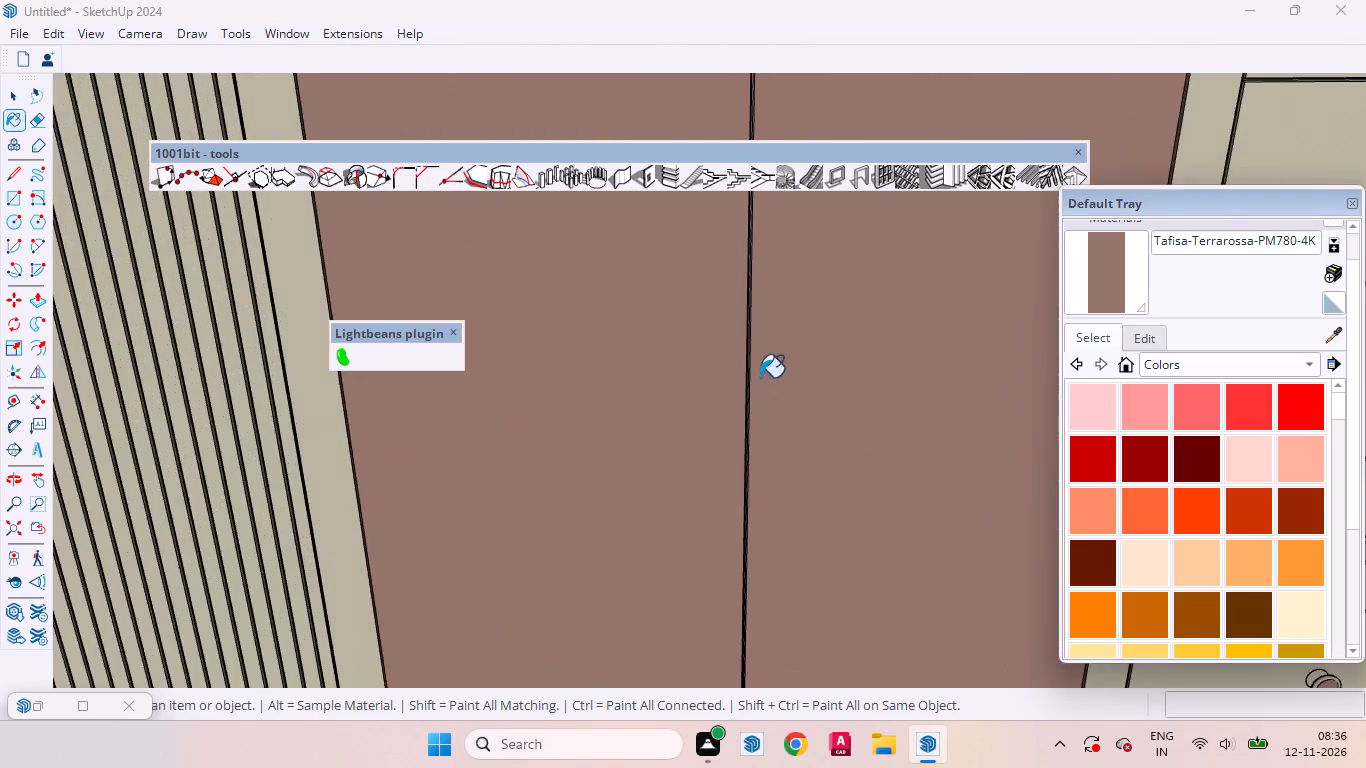
scroll(760, 377, up, 20)
scroll(760, 377, up, 7)
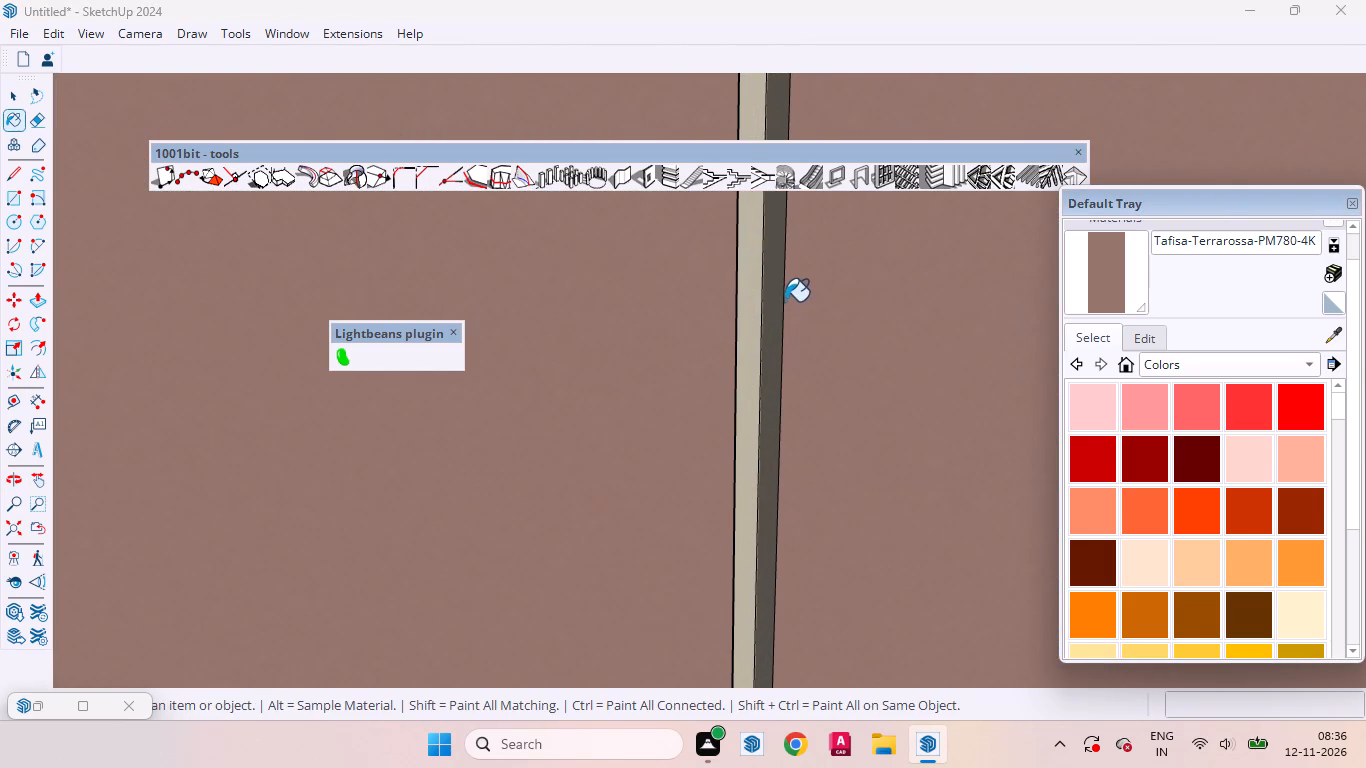
click(778, 299)
scroll(755, 425, down, 17)
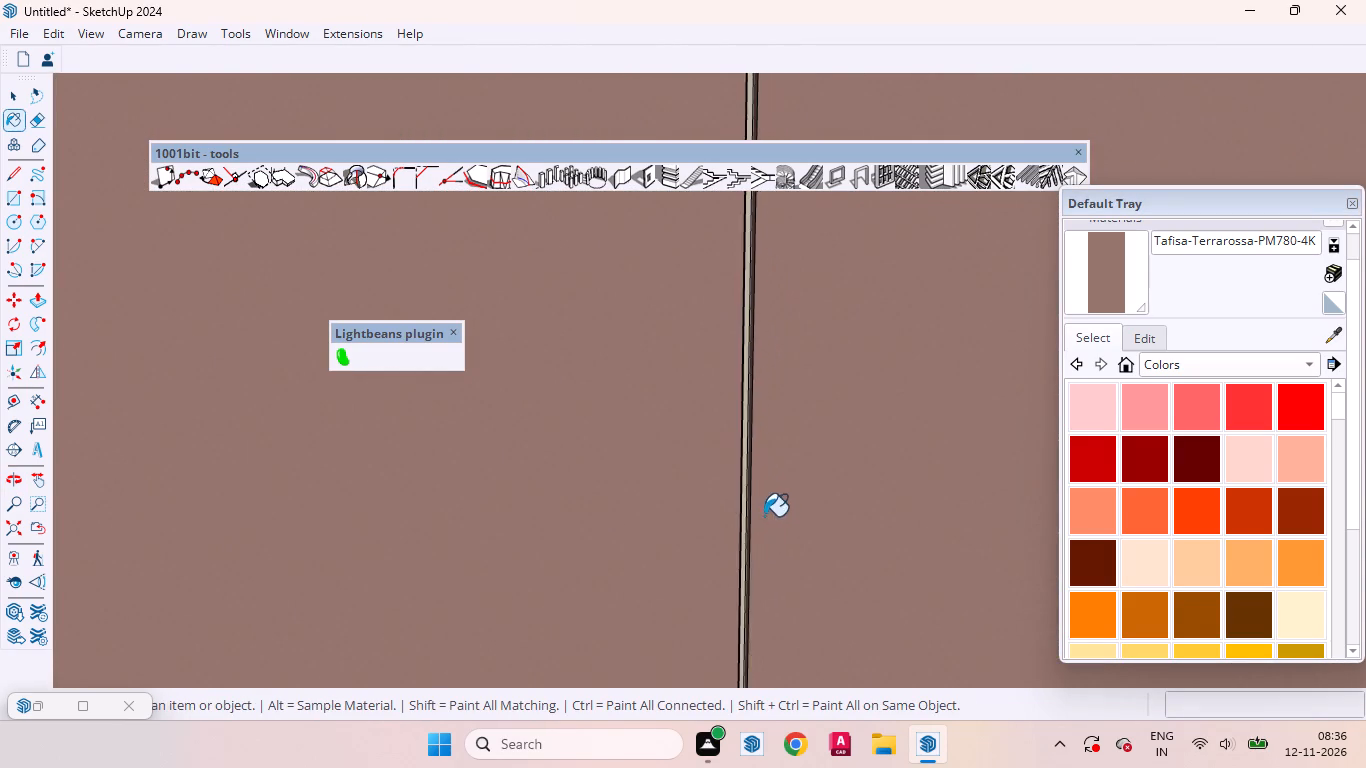
Examine the painted gap edges where the paired doors' arched panels meet the Putty surface above, and leave the Paint tool.
scroll(764, 516, down, 20)
scroll(764, 516, down, 11)
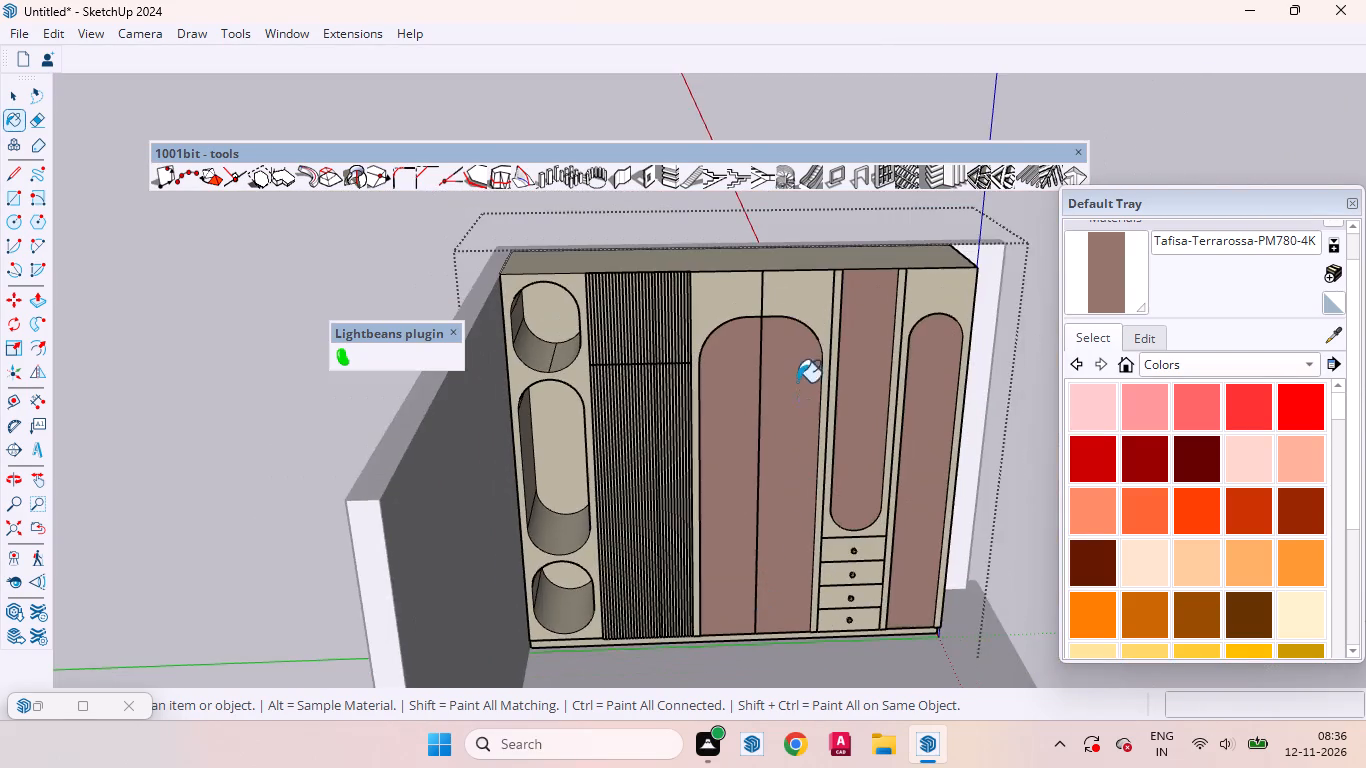
scroll(783, 341, up, 20)
scroll(783, 341, up, 8)
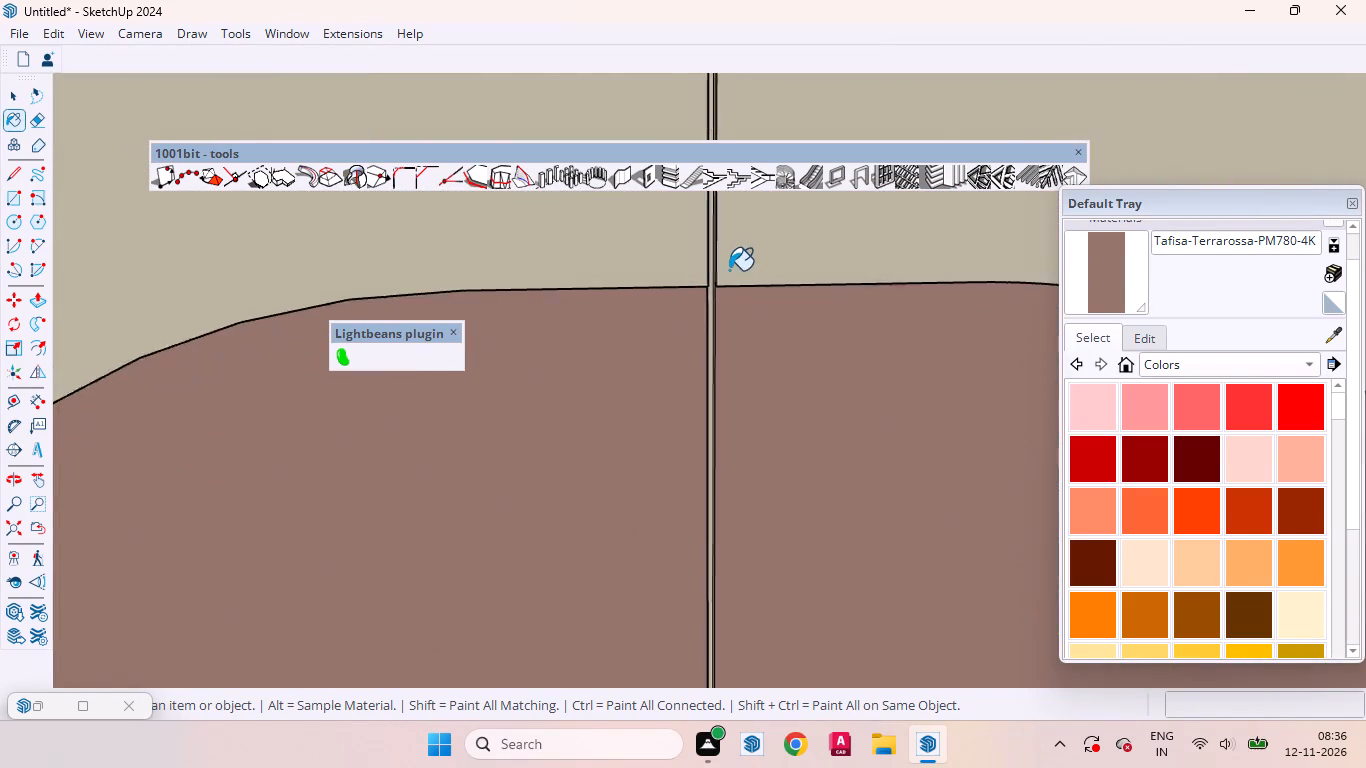
scroll(729, 270, up, 12)
middle_drag(717, 305, 955, 311)
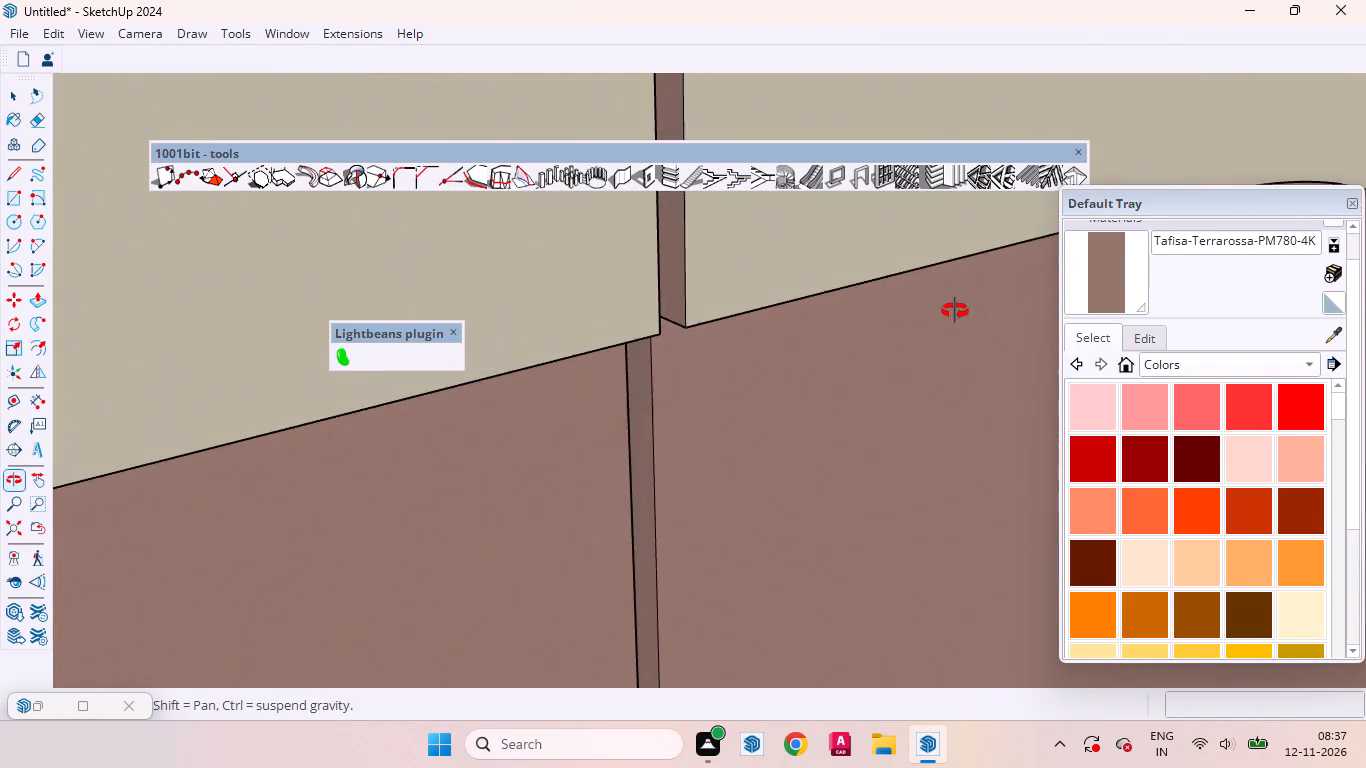
middle_drag(955, 311, 668, 256)
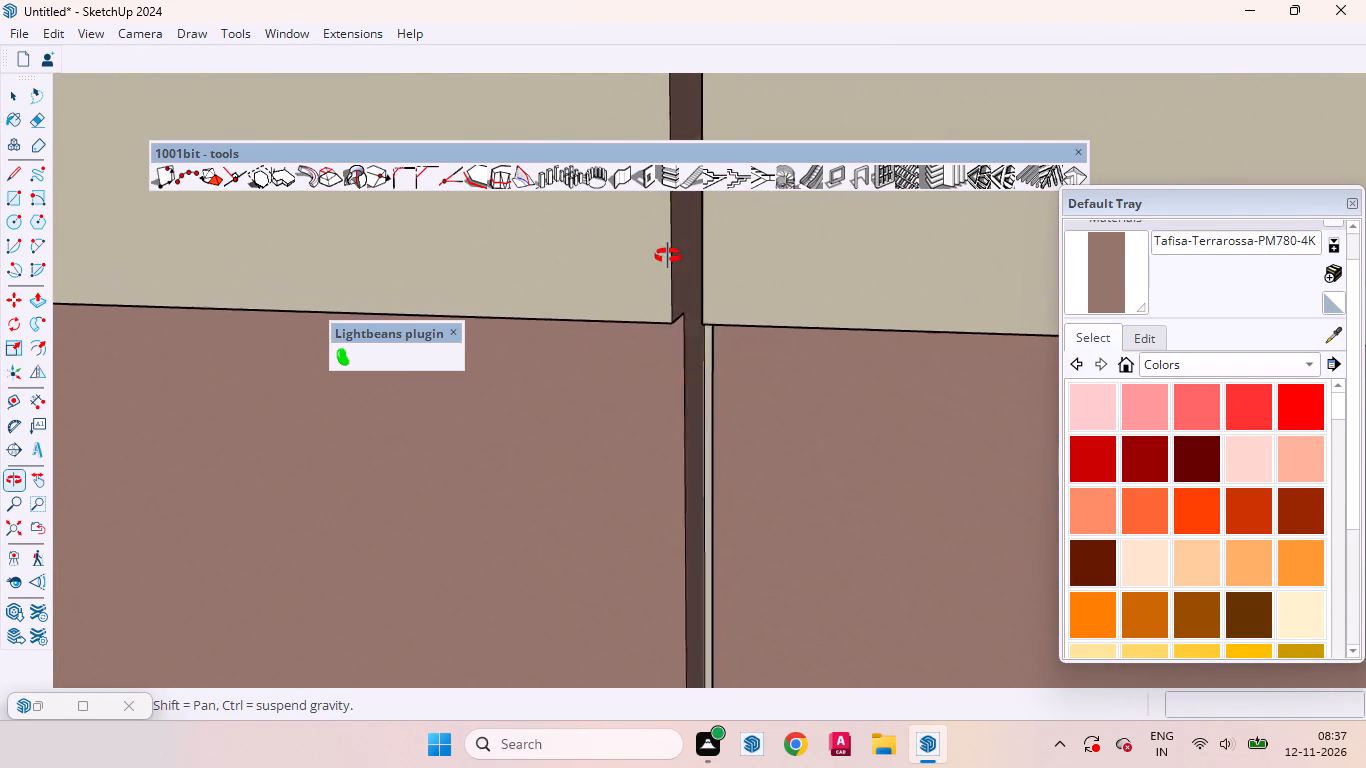
middle_drag(668, 256, 725, 273)
scroll(731, 287, up, 1)
scroll(727, 381, down, 15)
key(space)
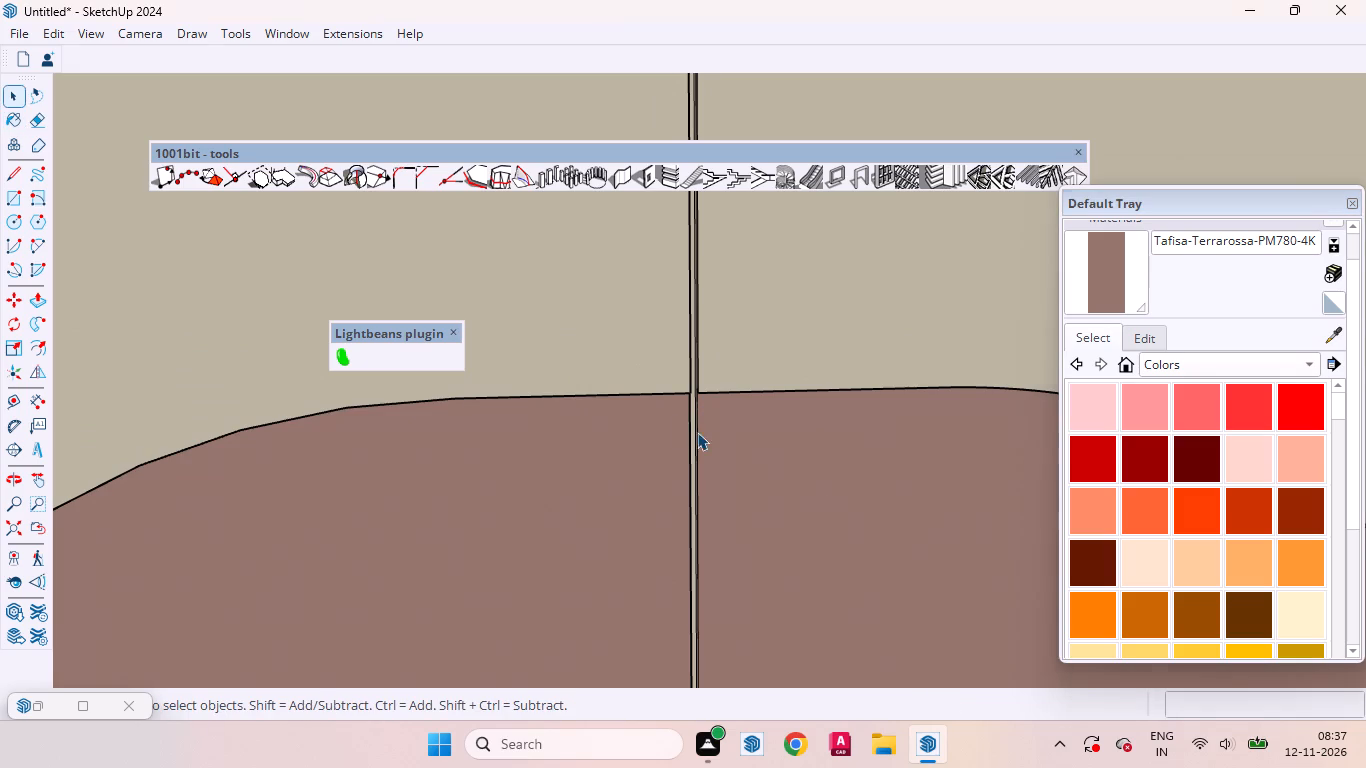
Place a horizontal guide across the paired arched doors, about 4' above their bottom edge.
scroll(676, 415, down, 20)
scroll(676, 415, down, 8)
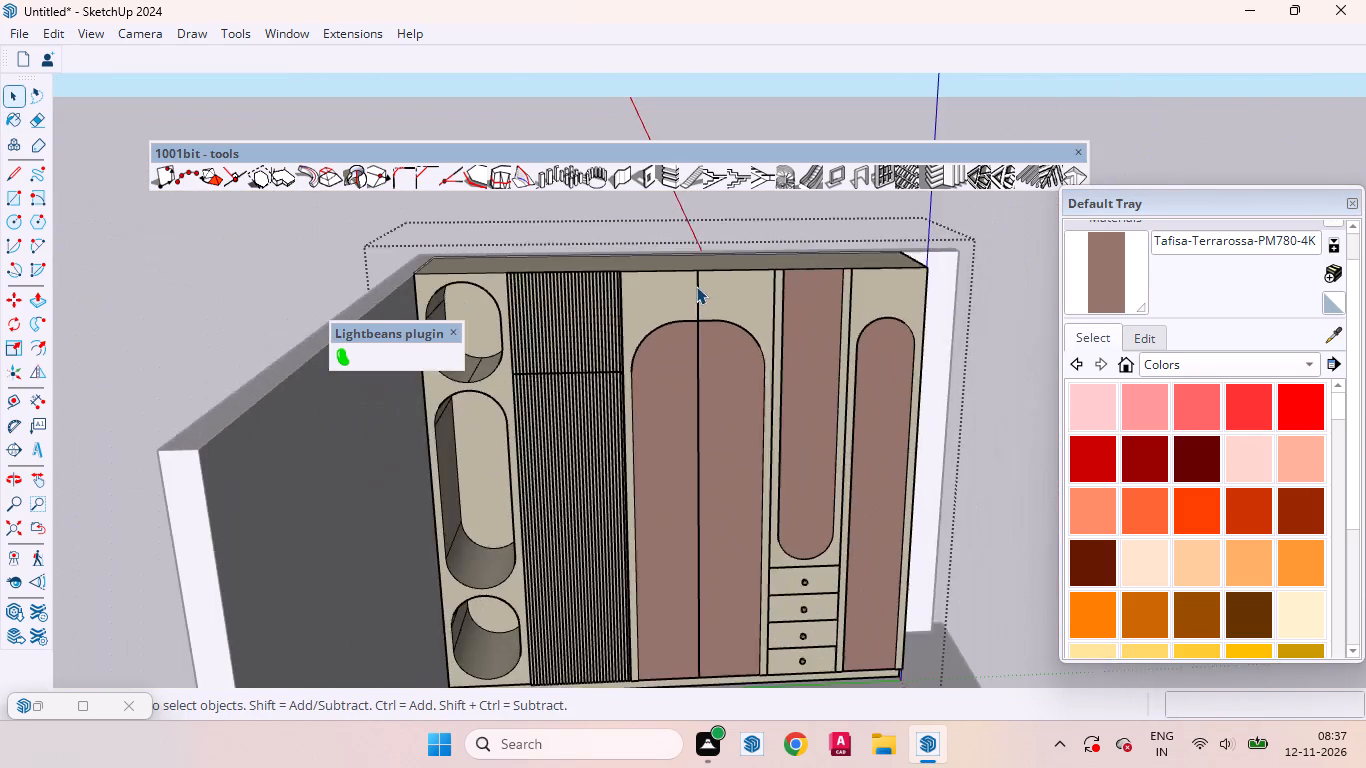
scroll(696, 286, down, 9)
scroll(693, 457, up, 10)
middle_drag(722, 479, 690, 440)
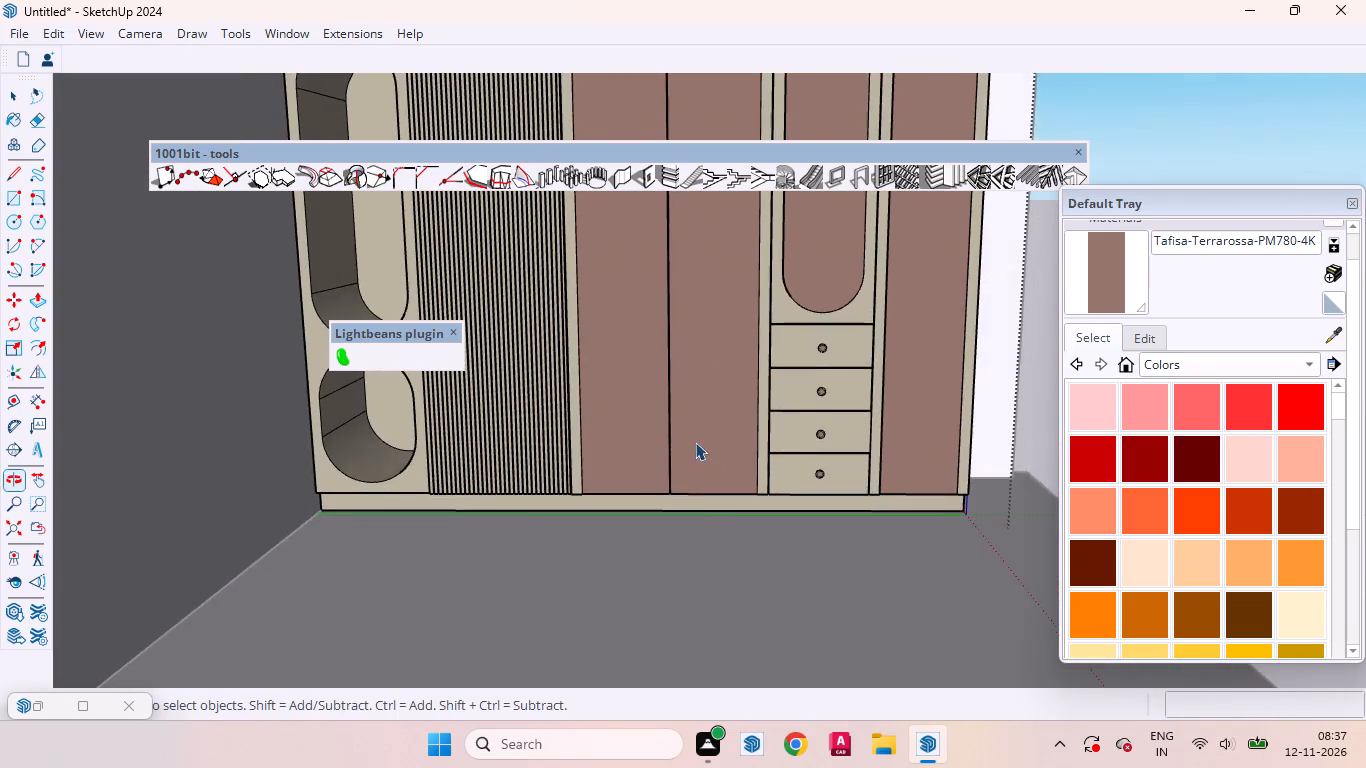
scroll(701, 528, down, 4)
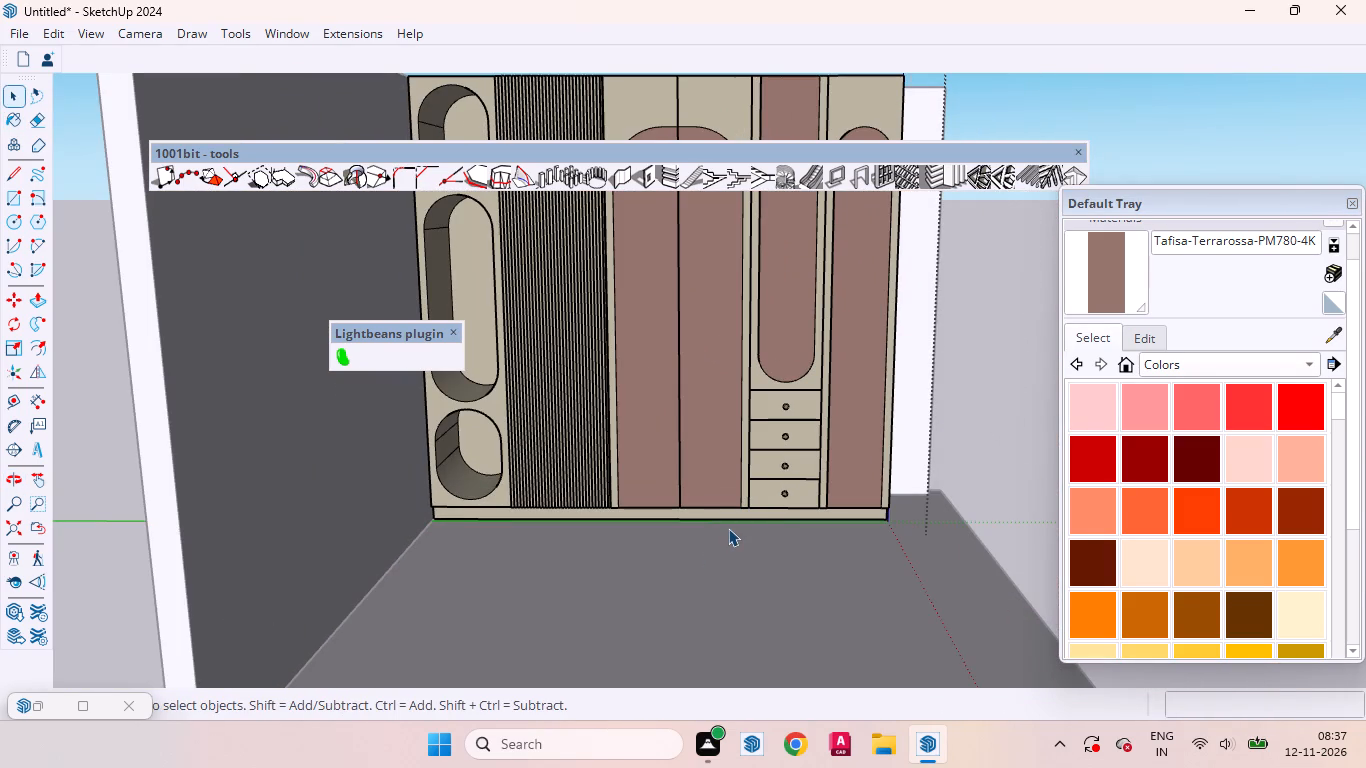
key(t)
click(726, 503)
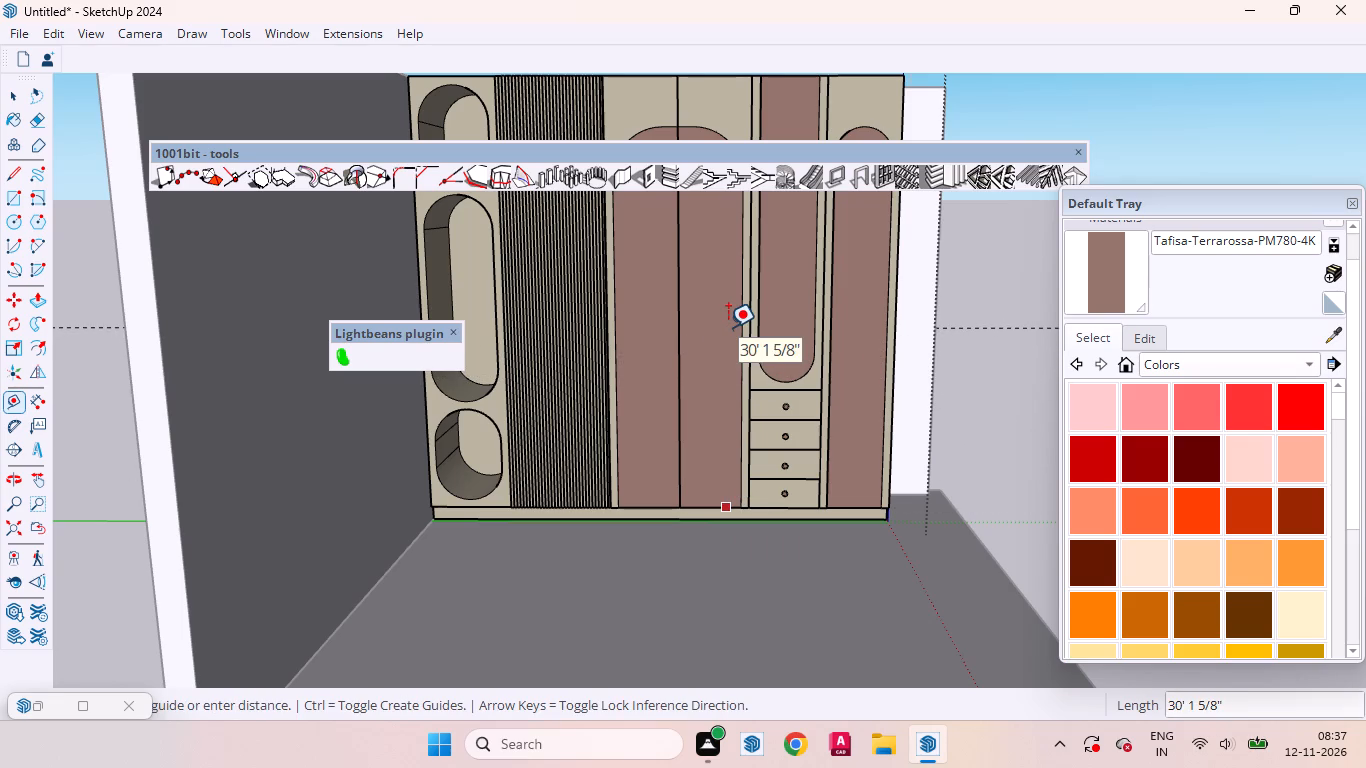
key(Up)
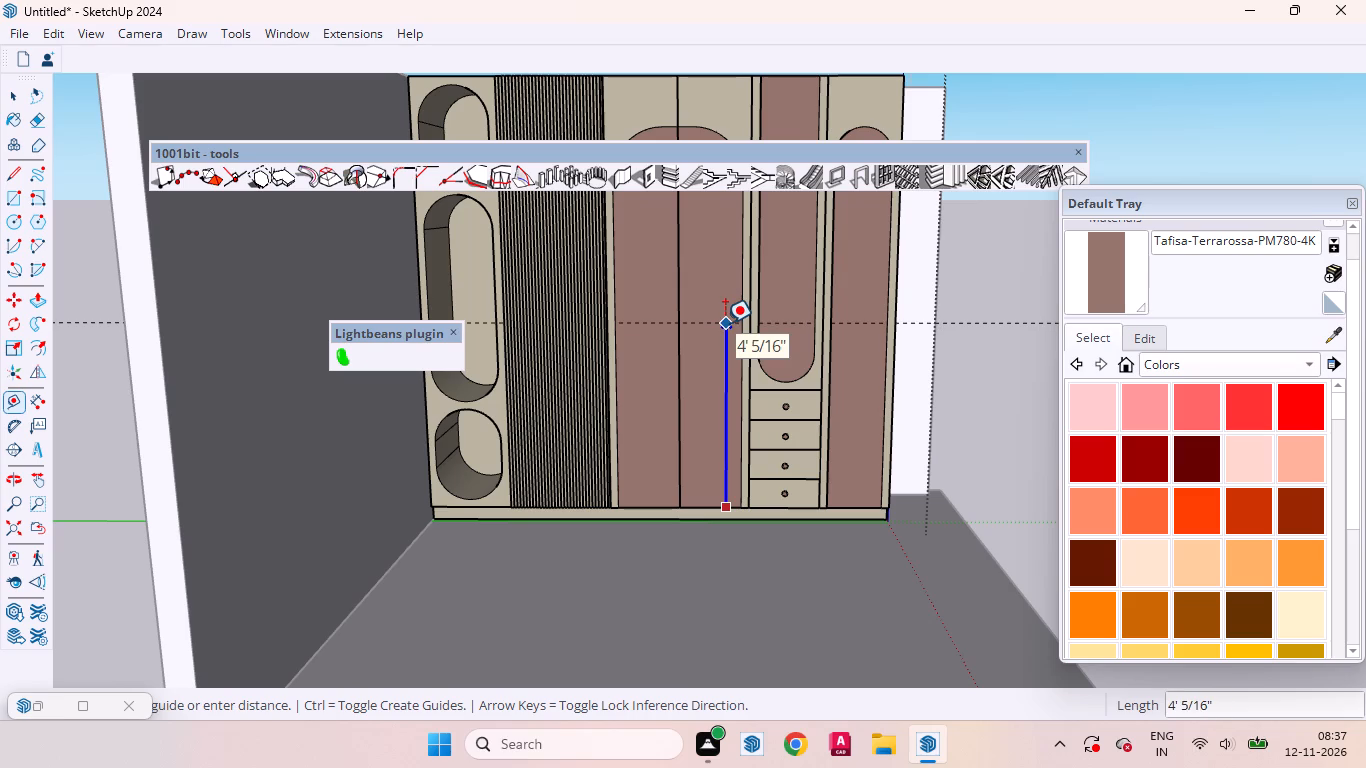
key(space)
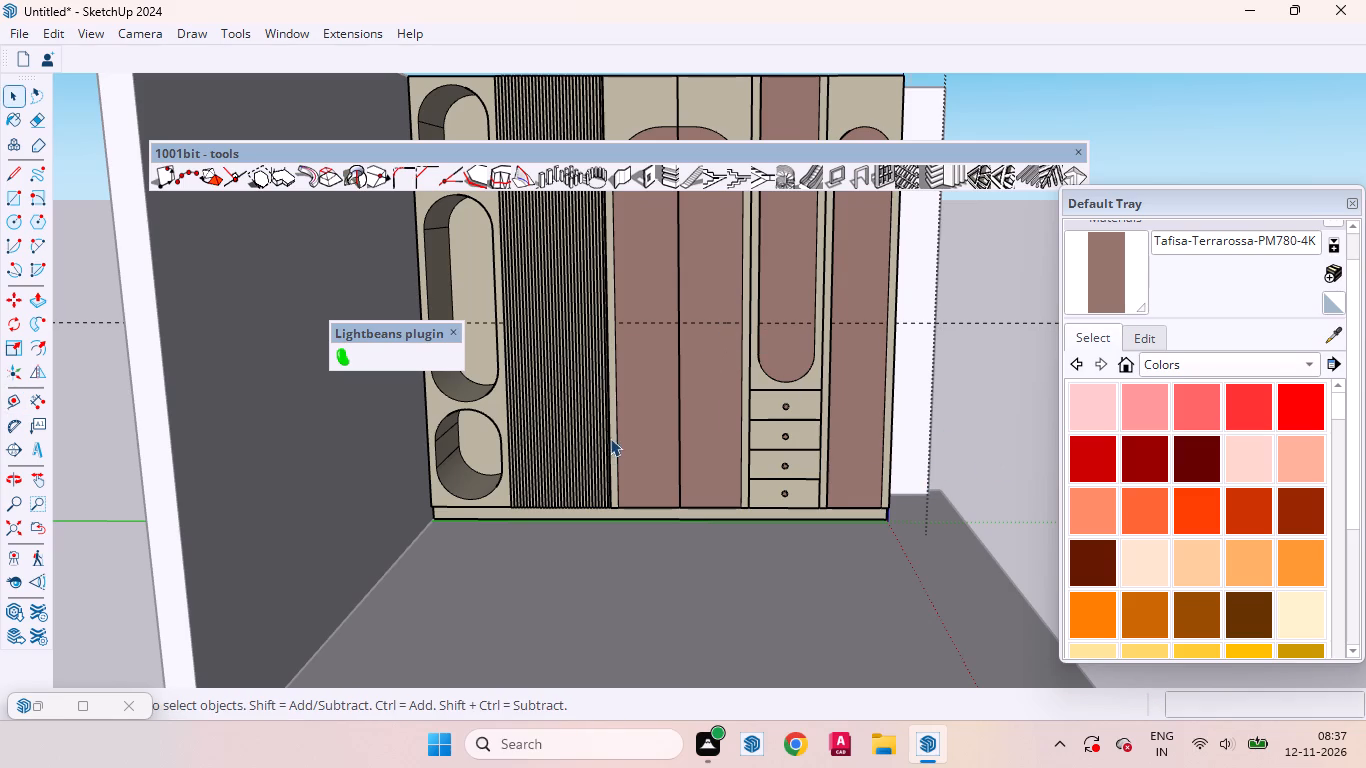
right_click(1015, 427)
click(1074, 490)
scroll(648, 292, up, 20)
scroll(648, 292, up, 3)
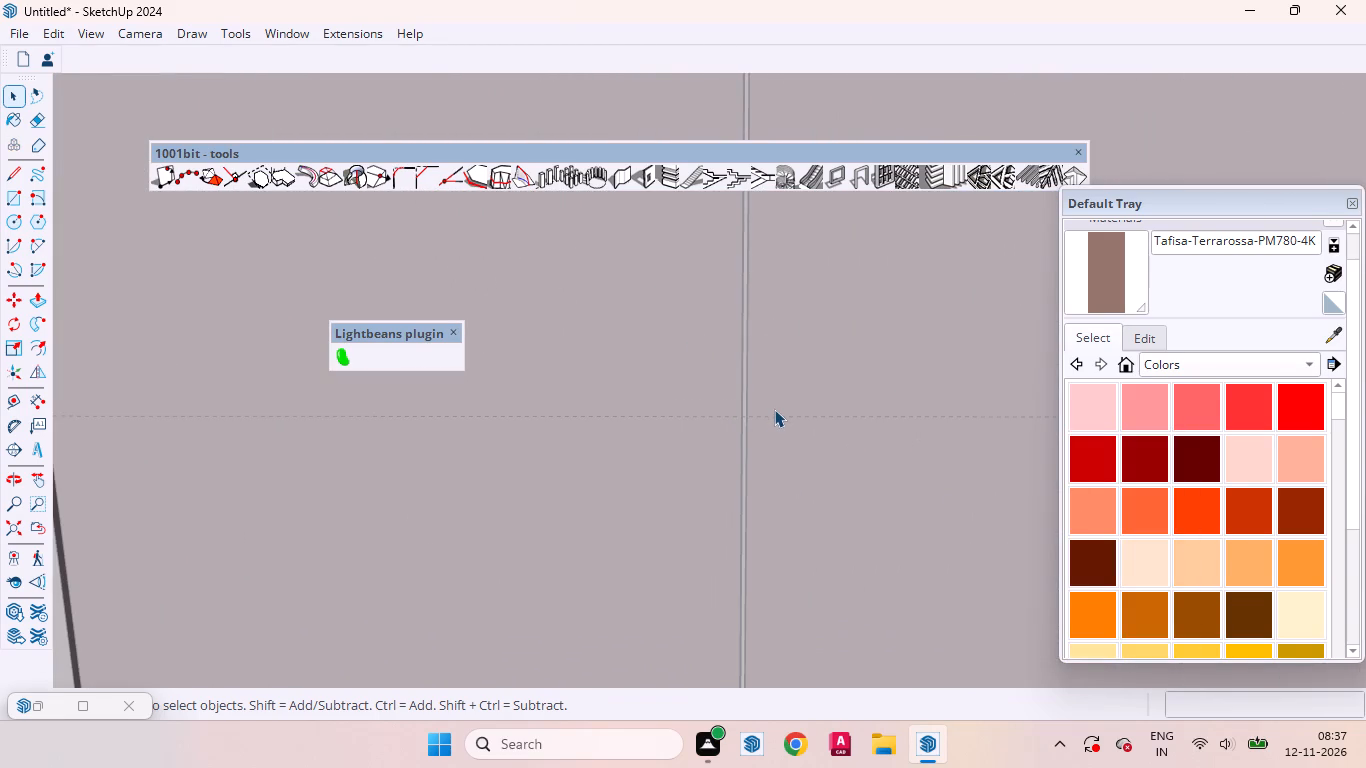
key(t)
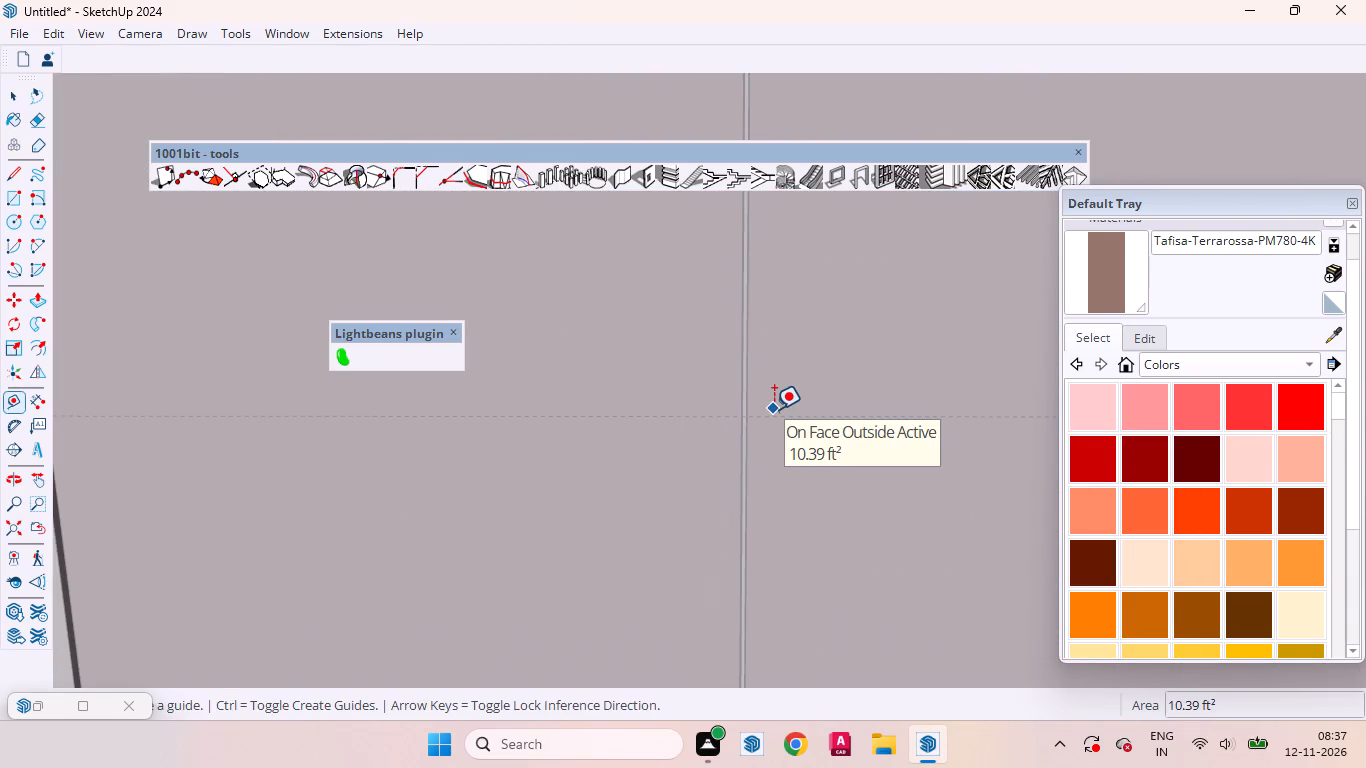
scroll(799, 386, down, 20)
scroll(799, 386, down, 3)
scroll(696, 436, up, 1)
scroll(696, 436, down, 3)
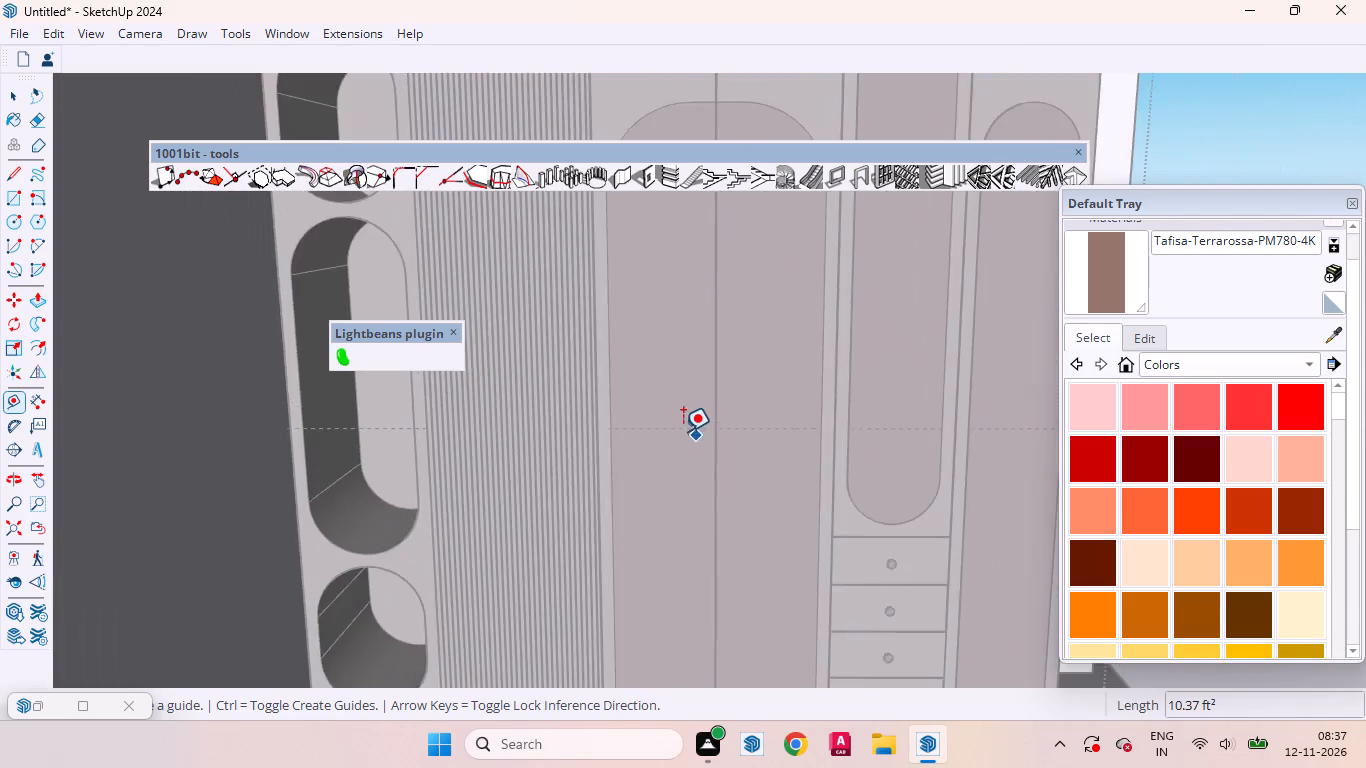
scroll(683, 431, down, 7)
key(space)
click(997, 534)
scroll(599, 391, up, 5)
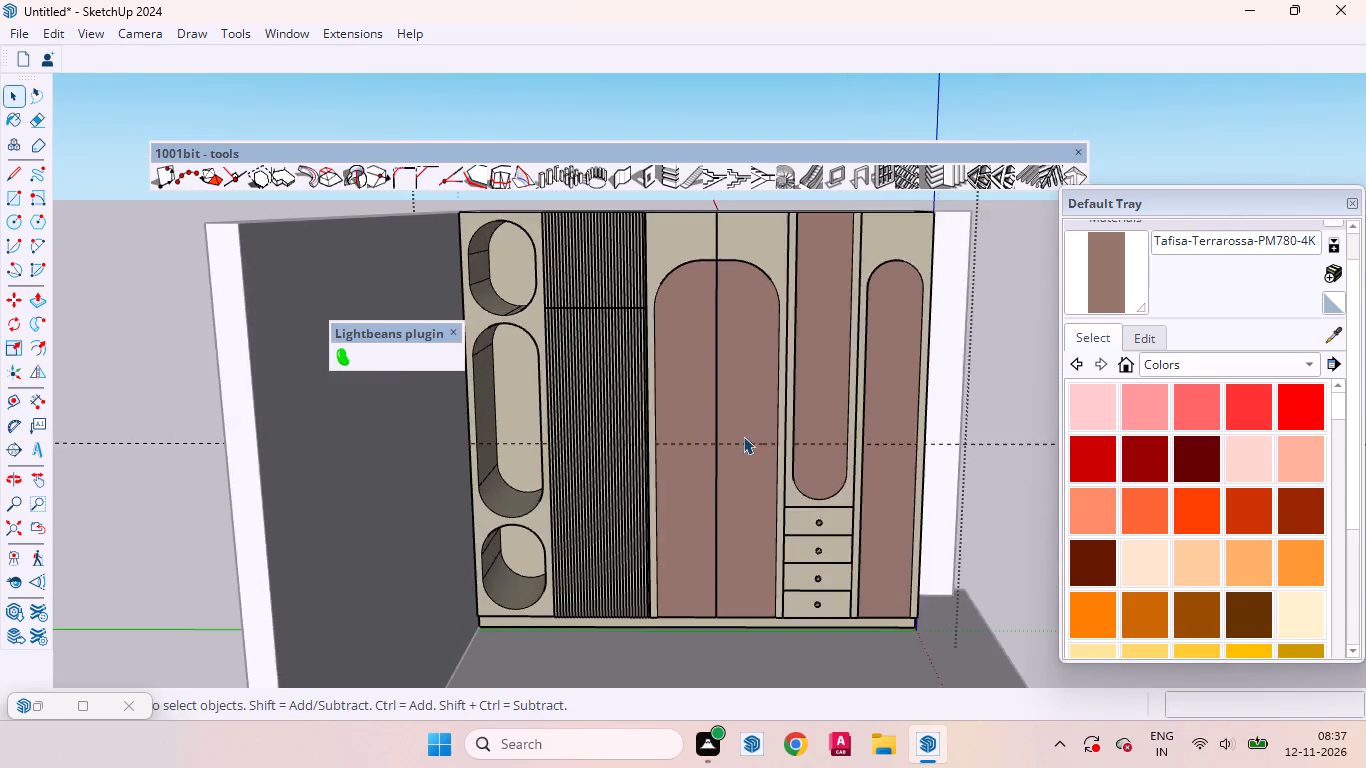
Place vertical guides 2.3" to either side of the central gap between the paired arched doors.
scroll(743, 436, up, 4)
key(t)
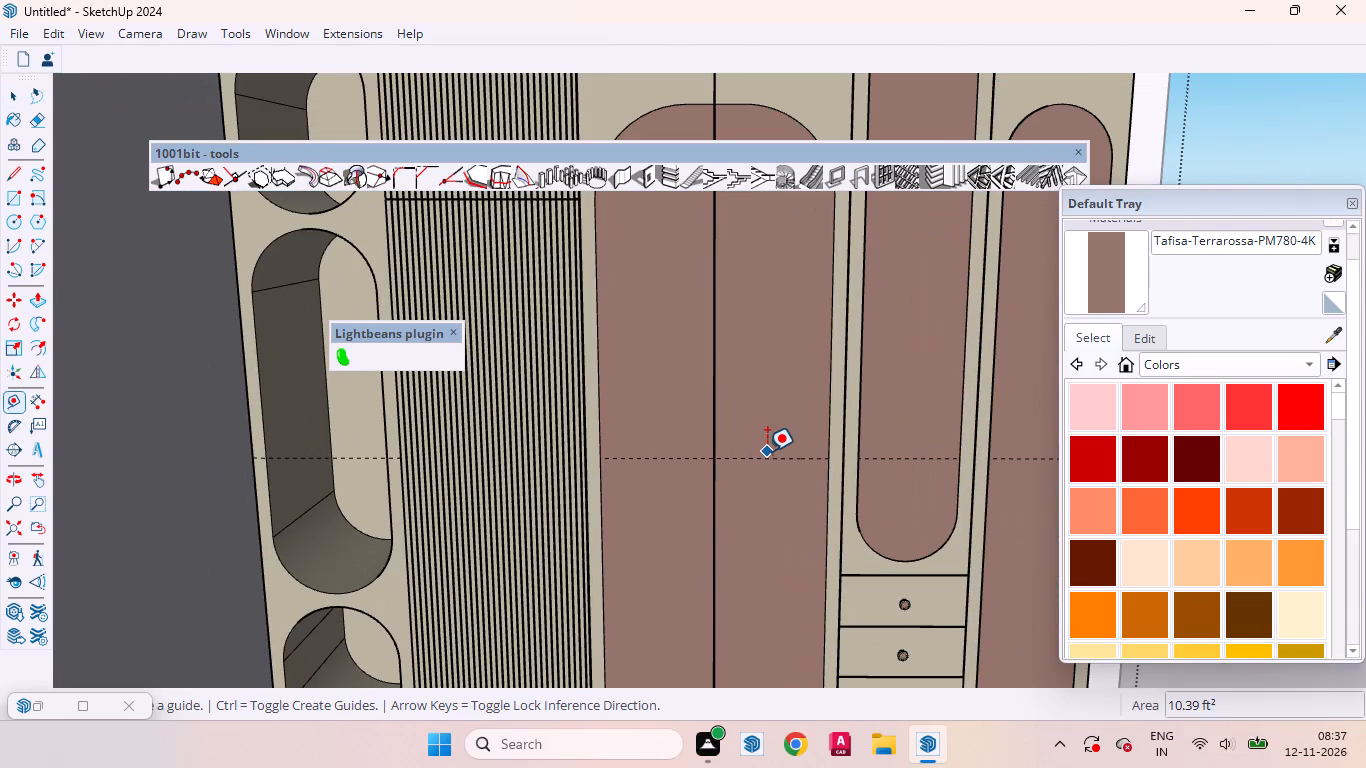
scroll(769, 396, up, 7)
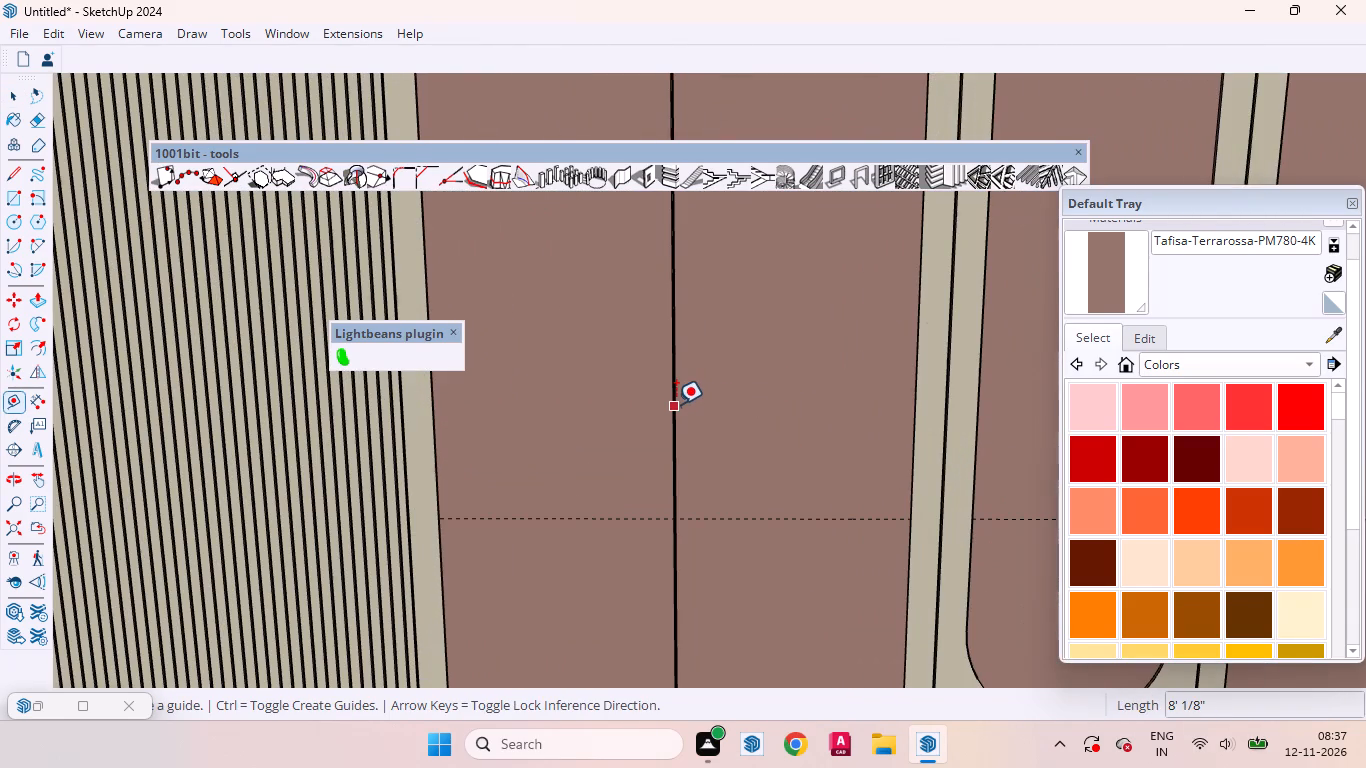
click(676, 403)
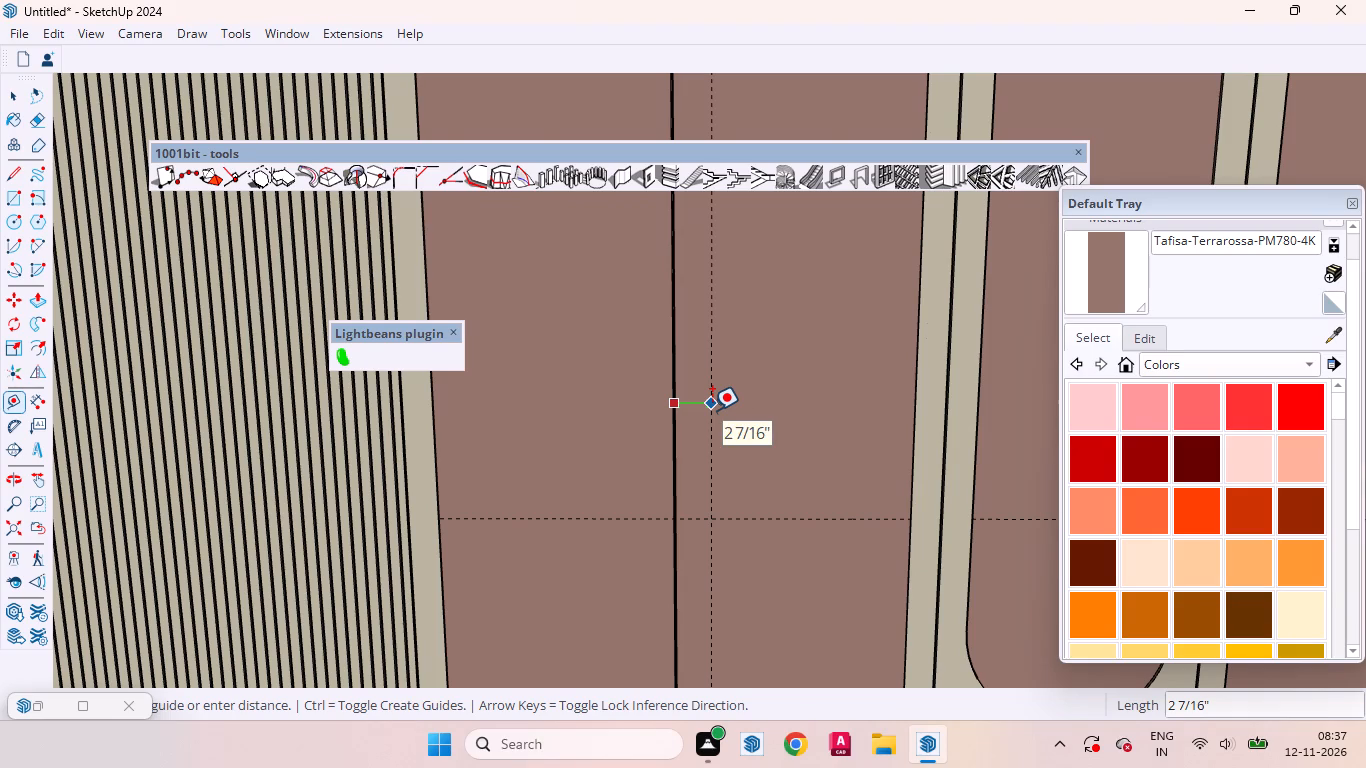
text(2.3)
key(Return)
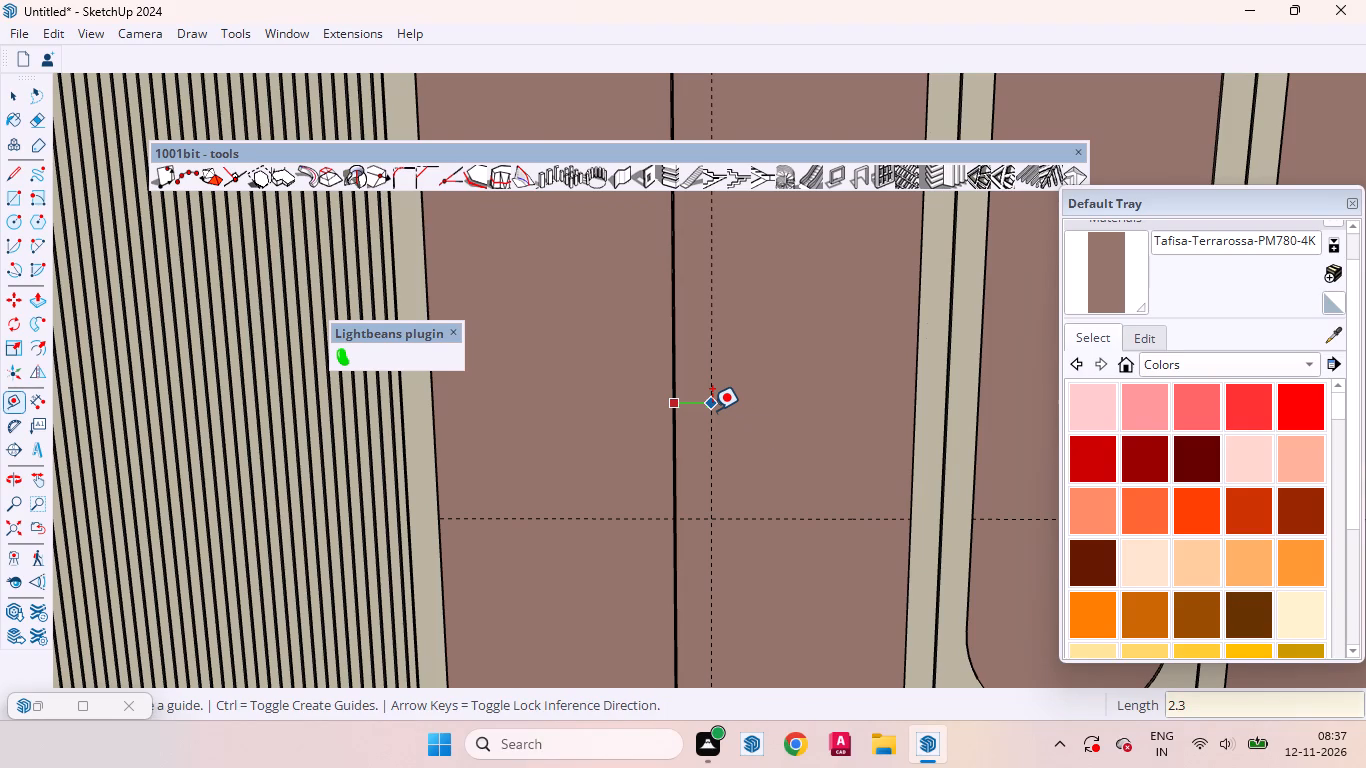
click(669, 382)
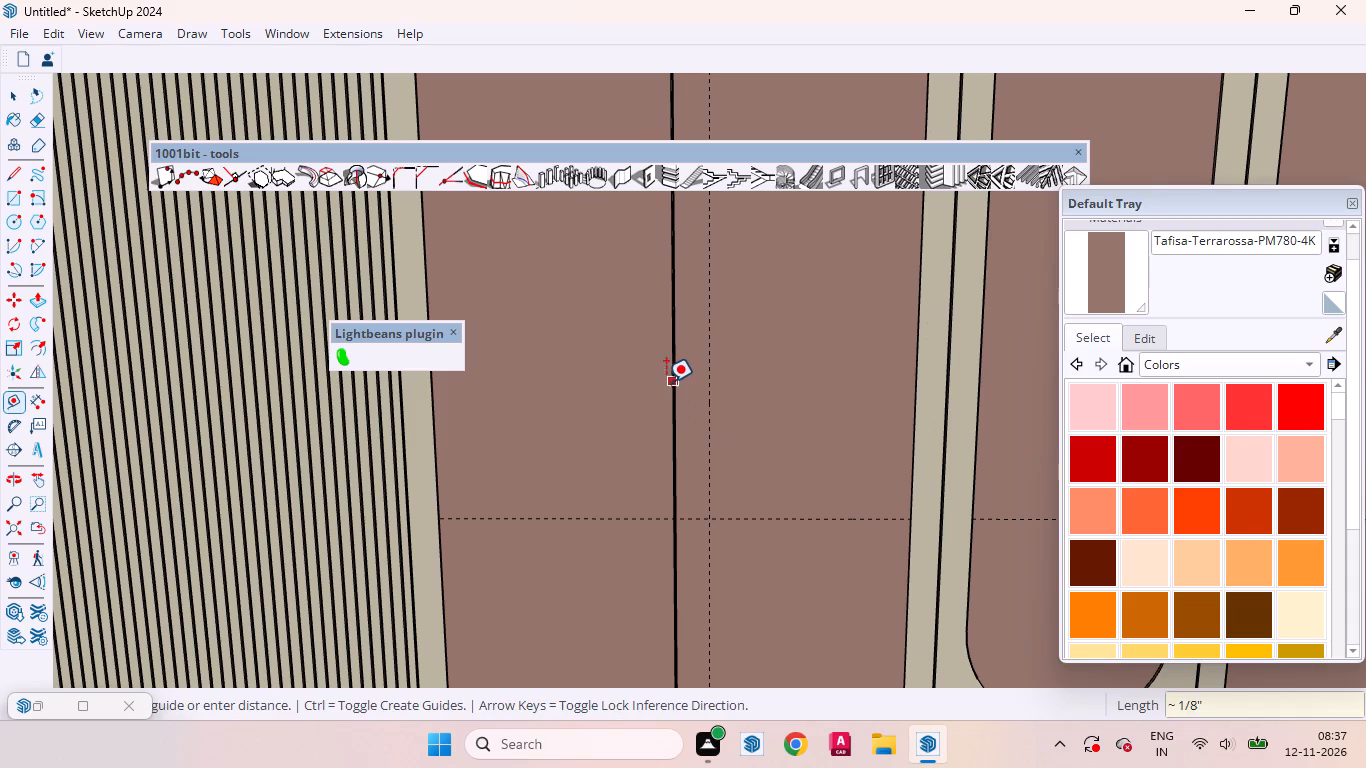
text(2.3)
key(Return)
key(space)
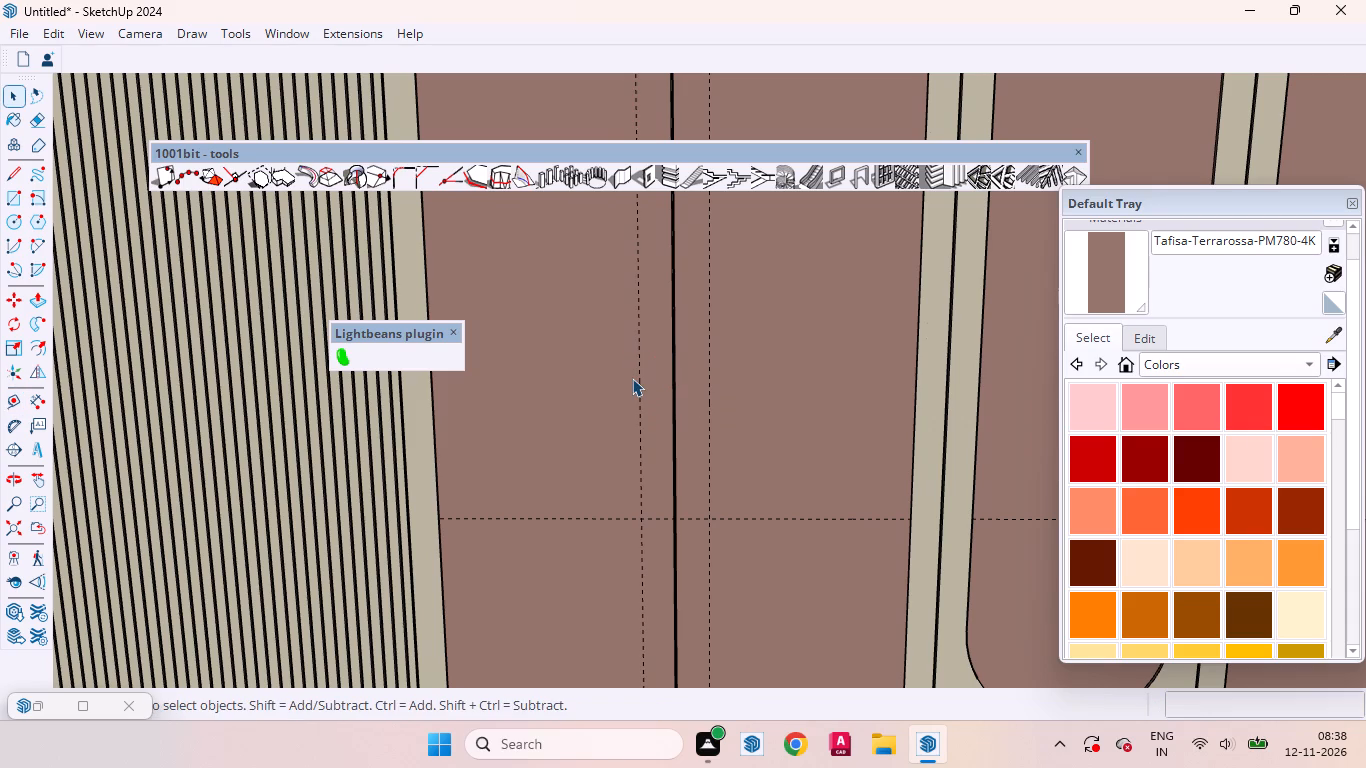
Select the right arched door's Terrarossa face and set the 2 Point Arc tool to 100 segments.
click(811, 470)
scroll(411, 300, down, 4)
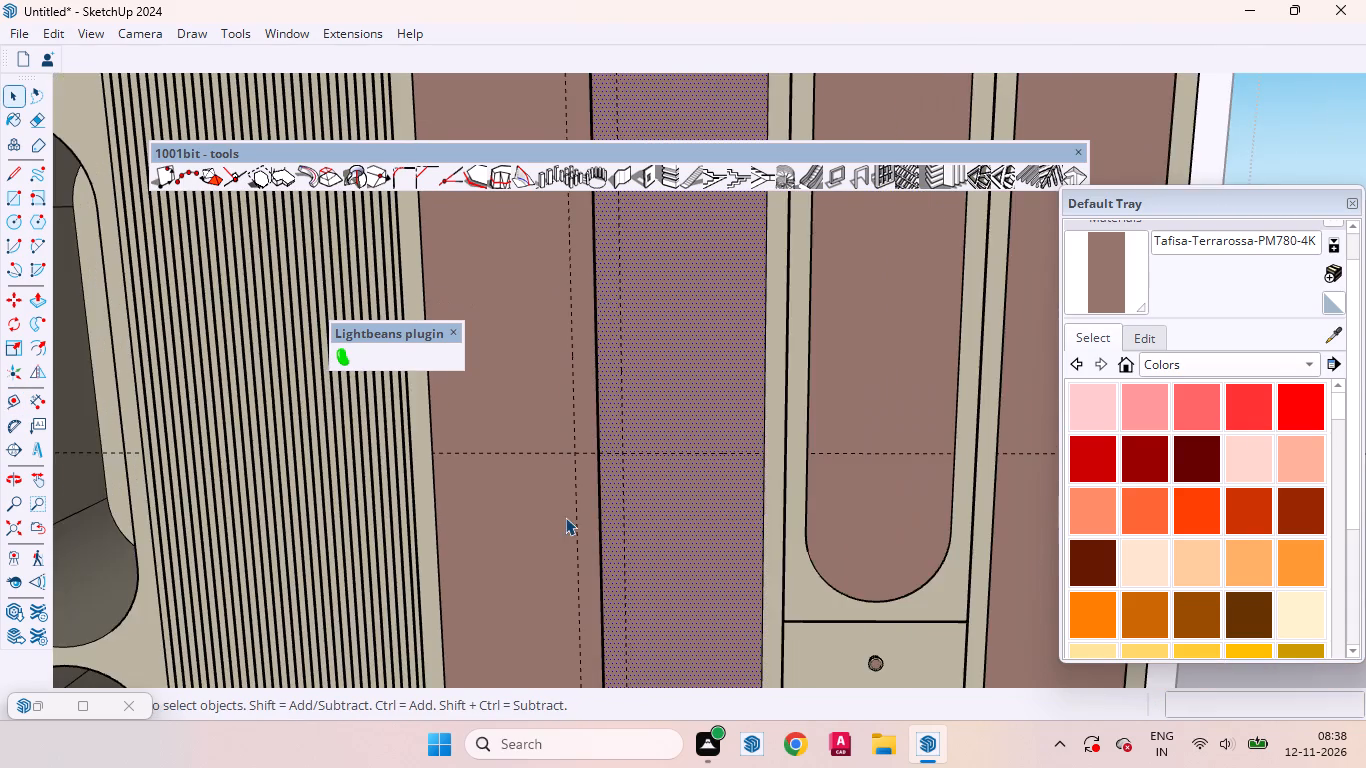
scroll(565, 517, up, 4)
scroll(595, 432, up, 2)
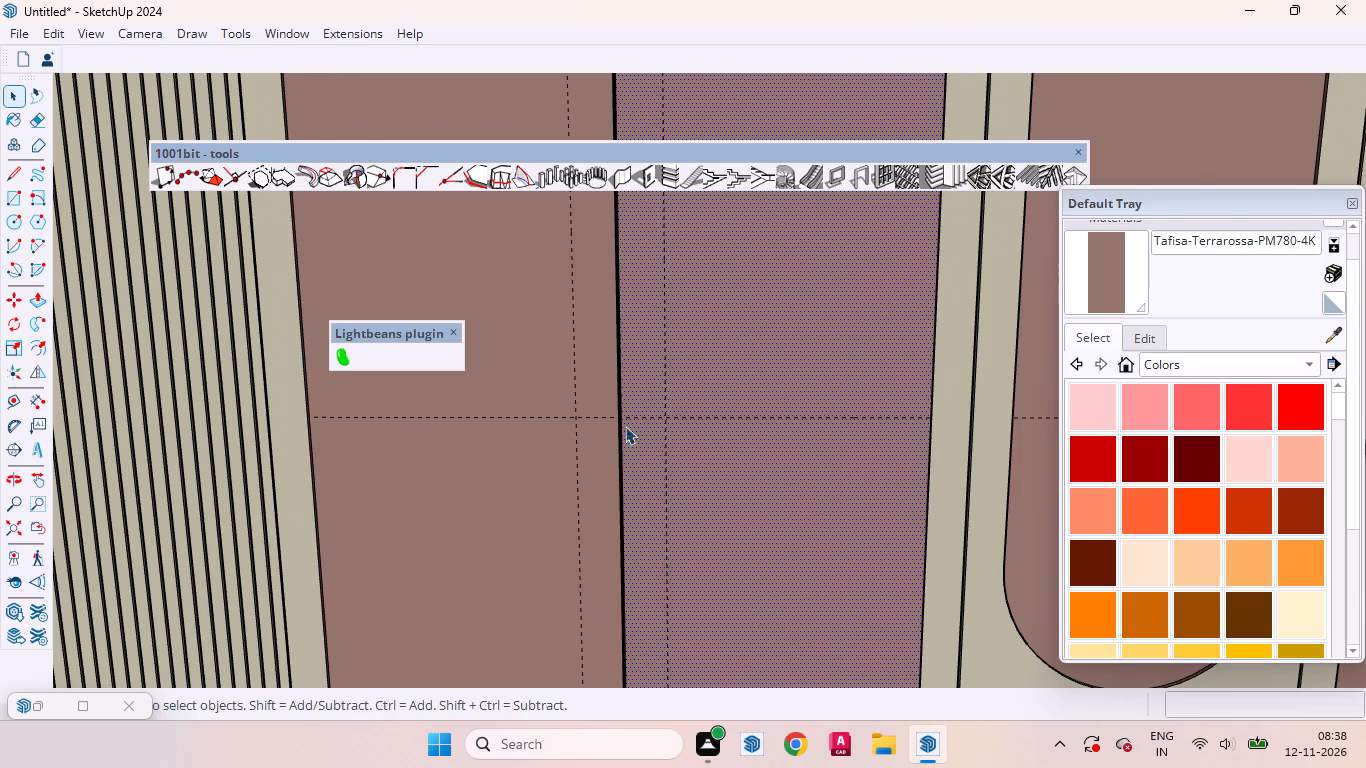
scroll(613, 427, down, 3)
scroll(606, 437, up, 6)
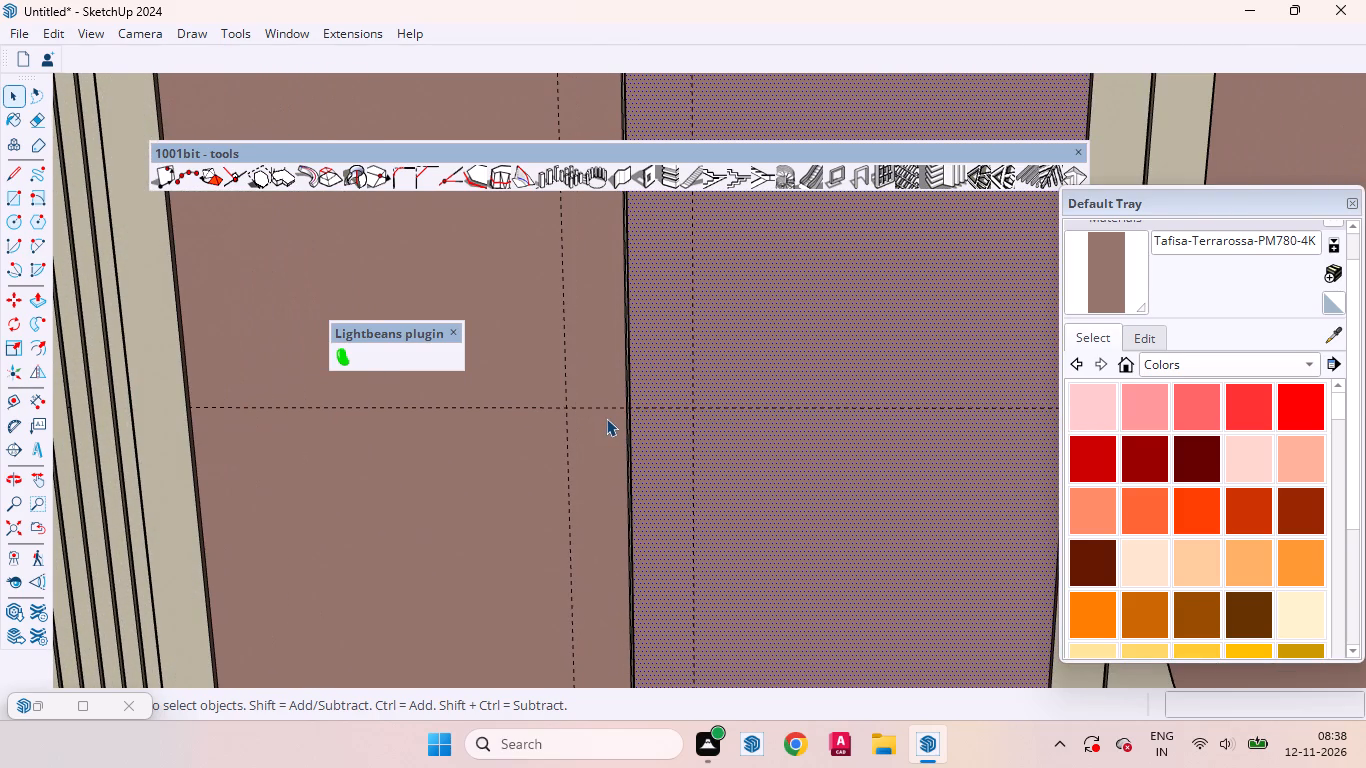
key(a)
text(100)
key(Return)
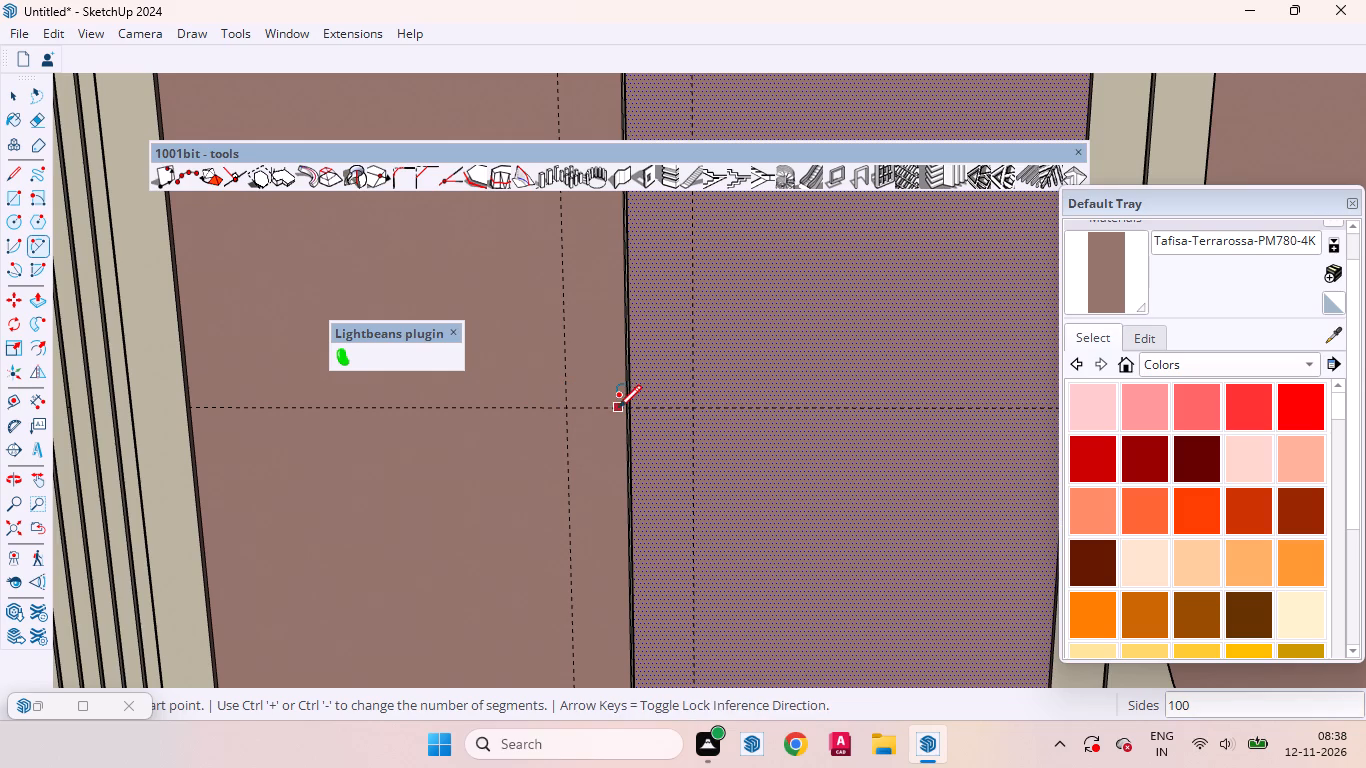
key(space)
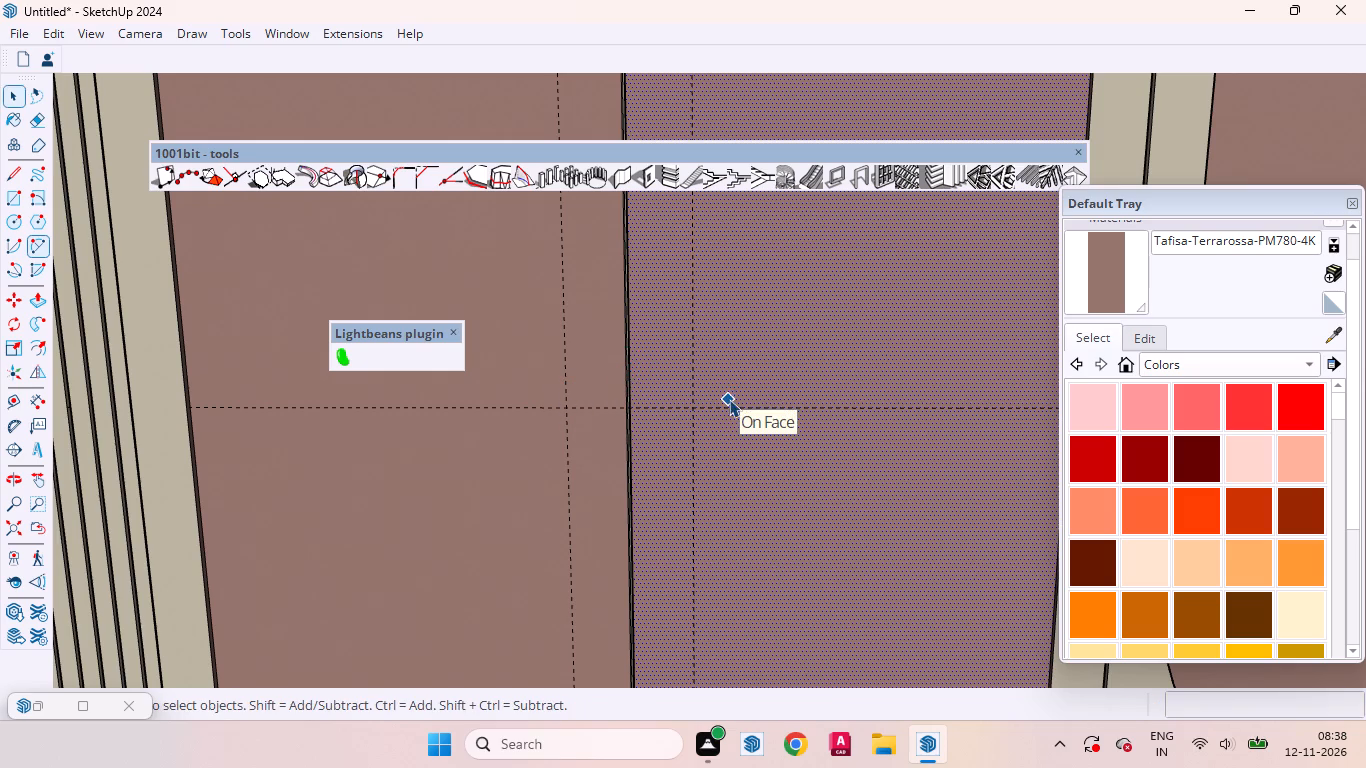
Place horizontal guides 2.3" above and 2.3" below the existing horizontal guide across the paired doors.
text(t)
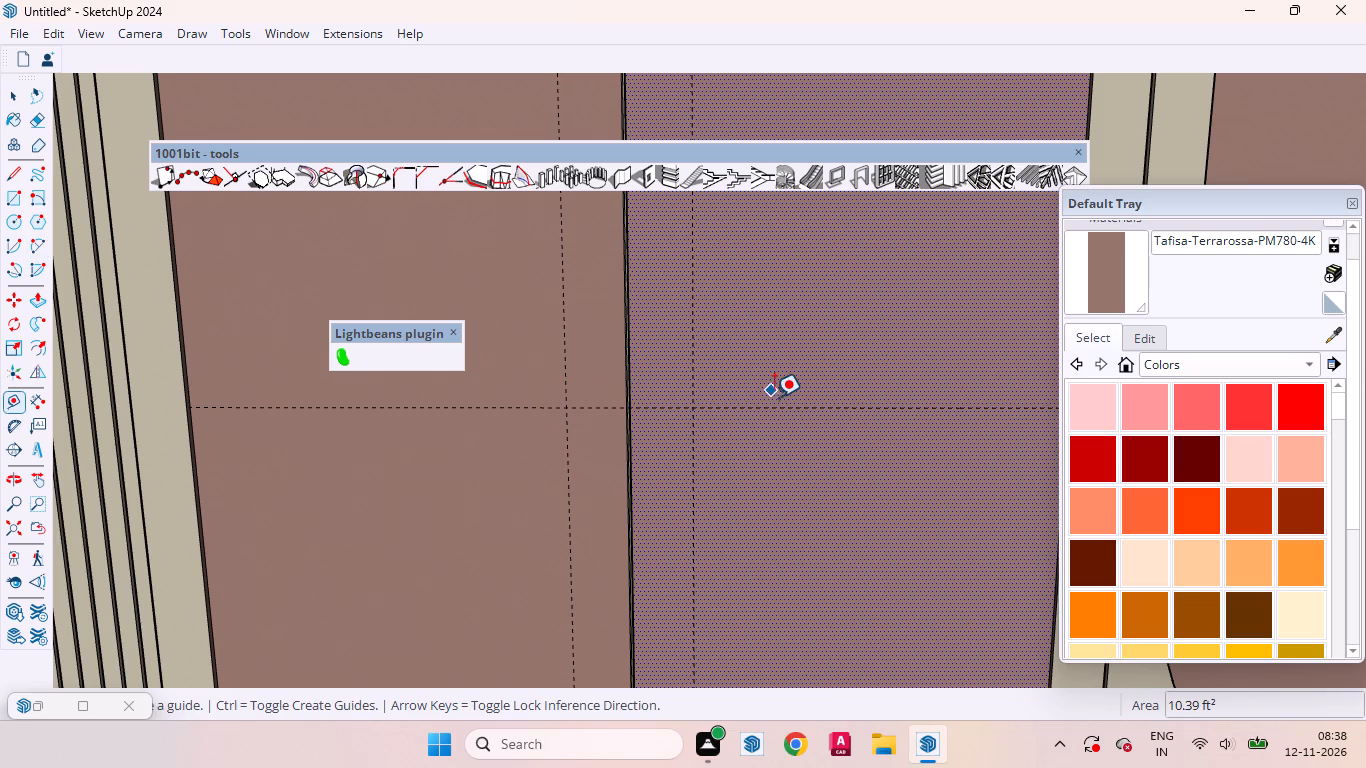
click(775, 405)
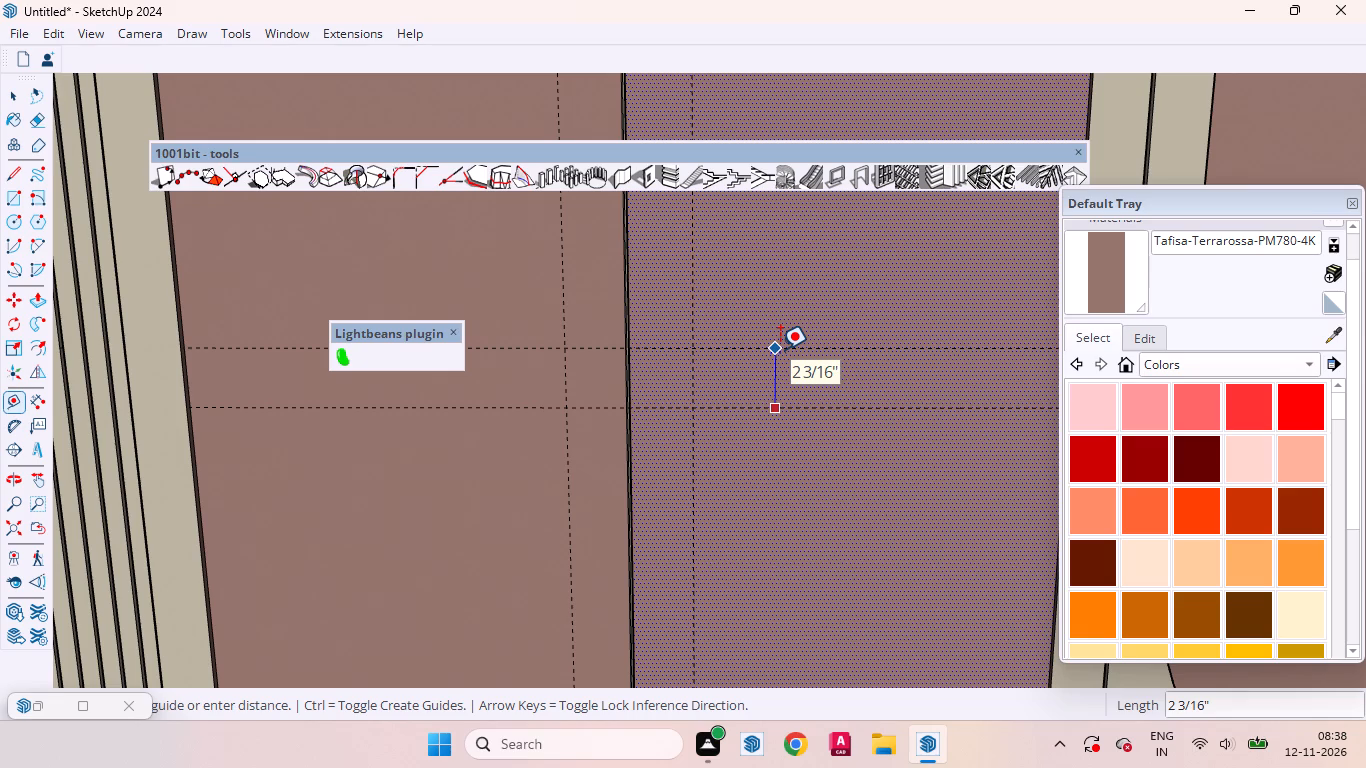
text(2.3)
key(Return)
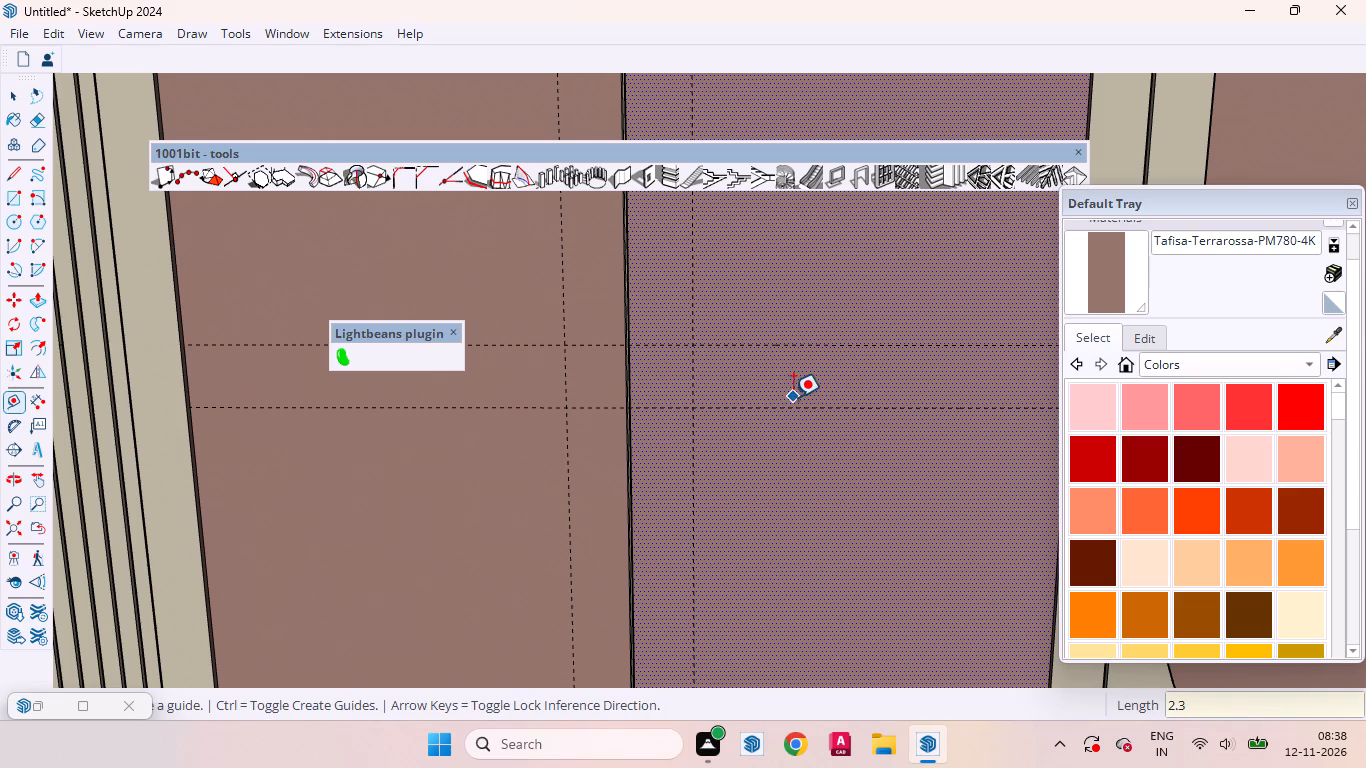
click(790, 406)
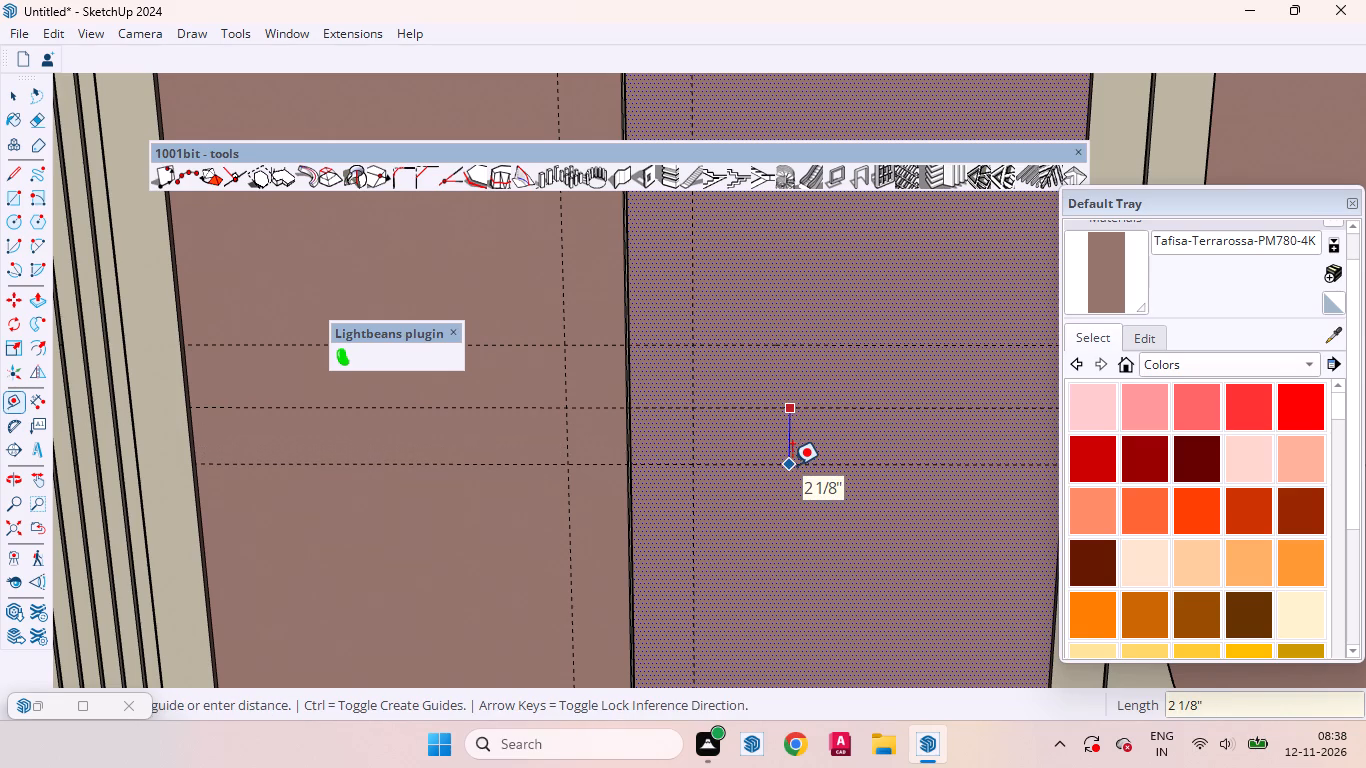
text(2.3)
key(Return)
key(space)
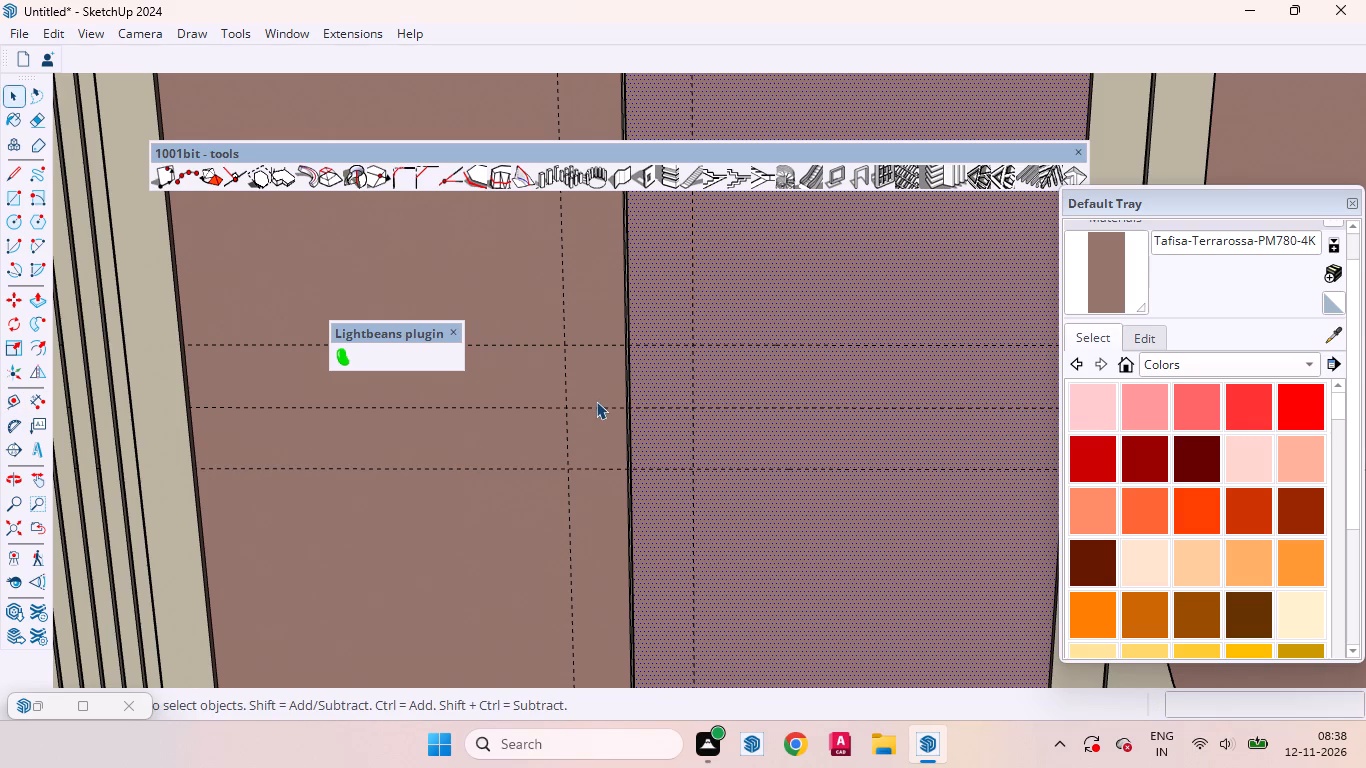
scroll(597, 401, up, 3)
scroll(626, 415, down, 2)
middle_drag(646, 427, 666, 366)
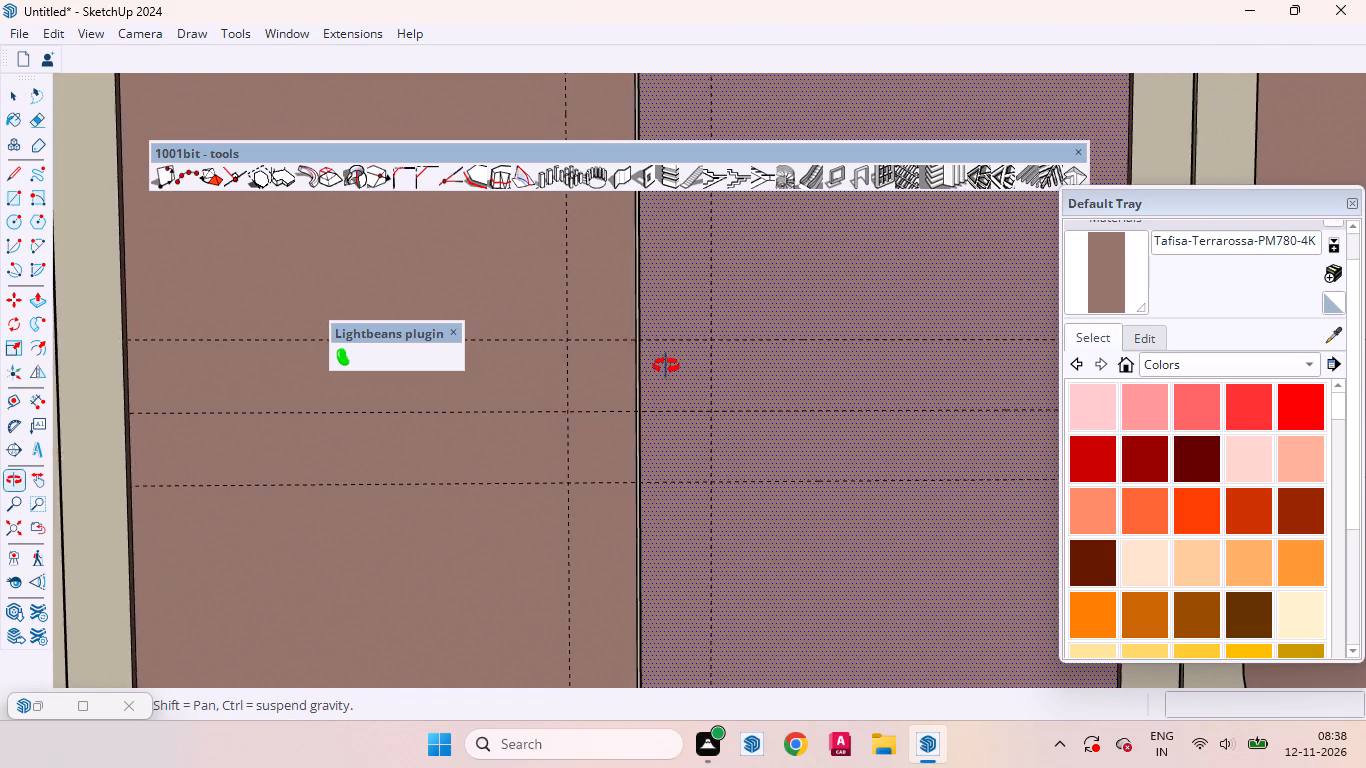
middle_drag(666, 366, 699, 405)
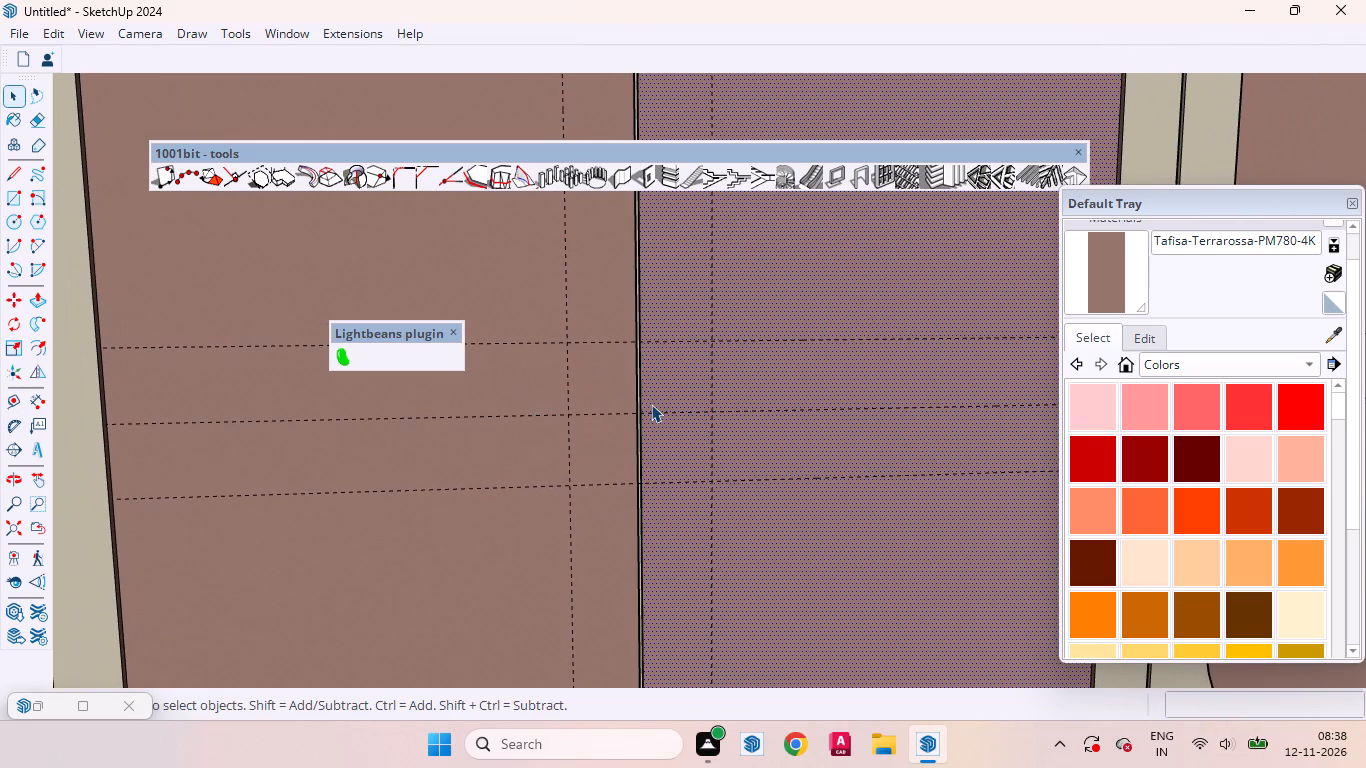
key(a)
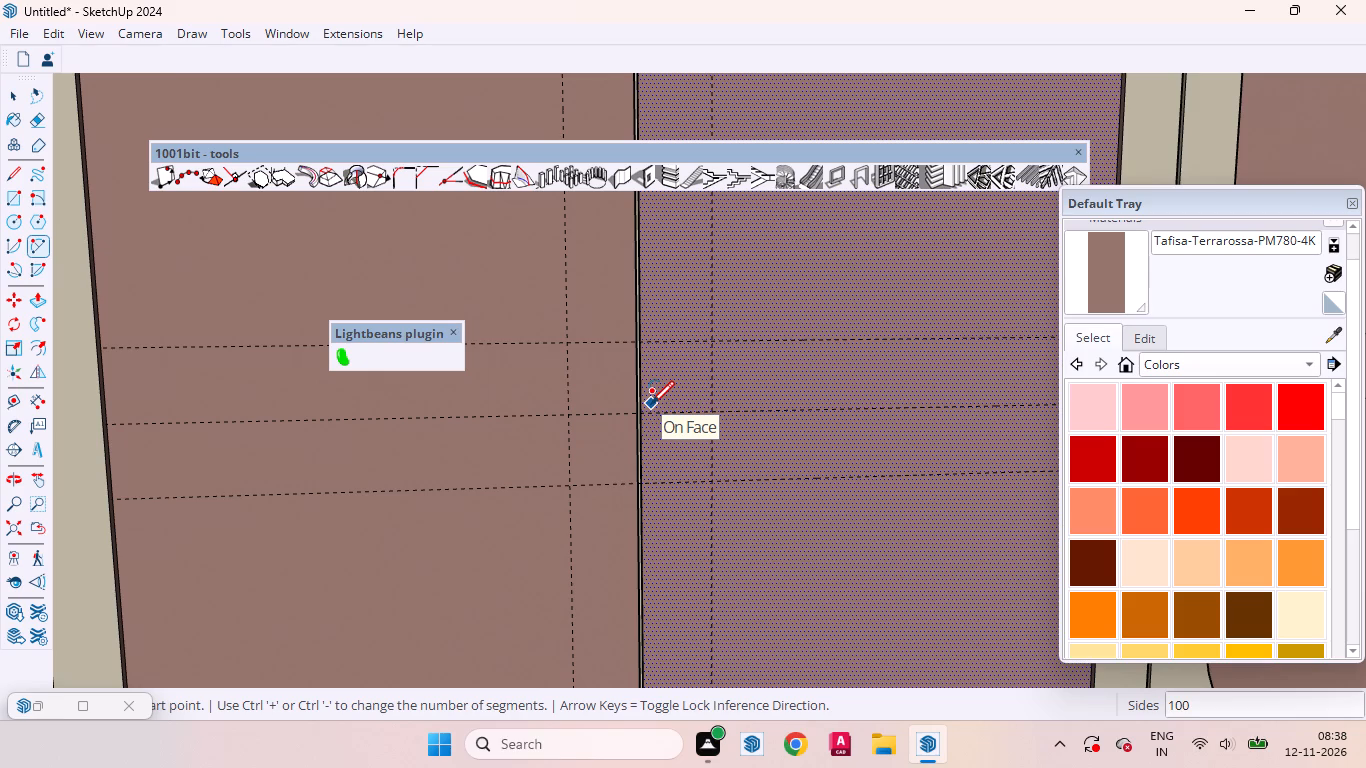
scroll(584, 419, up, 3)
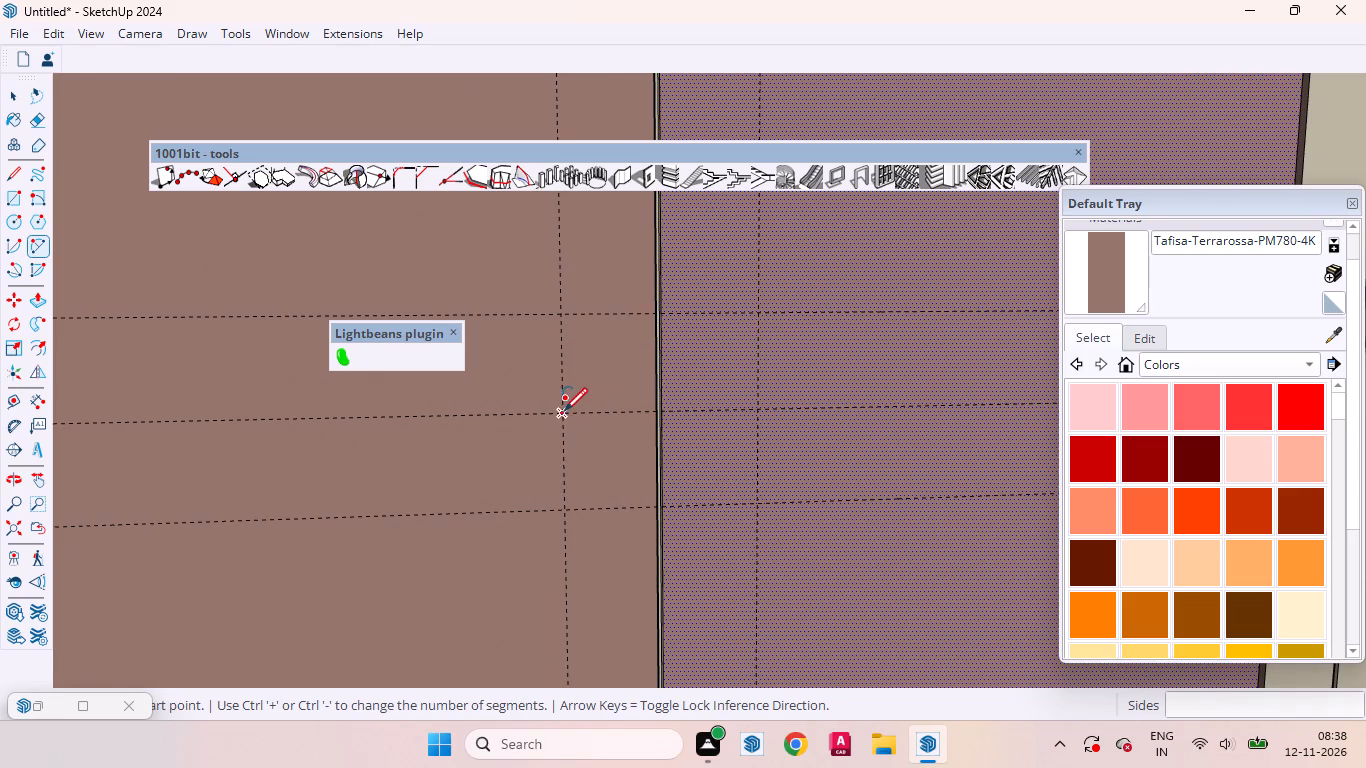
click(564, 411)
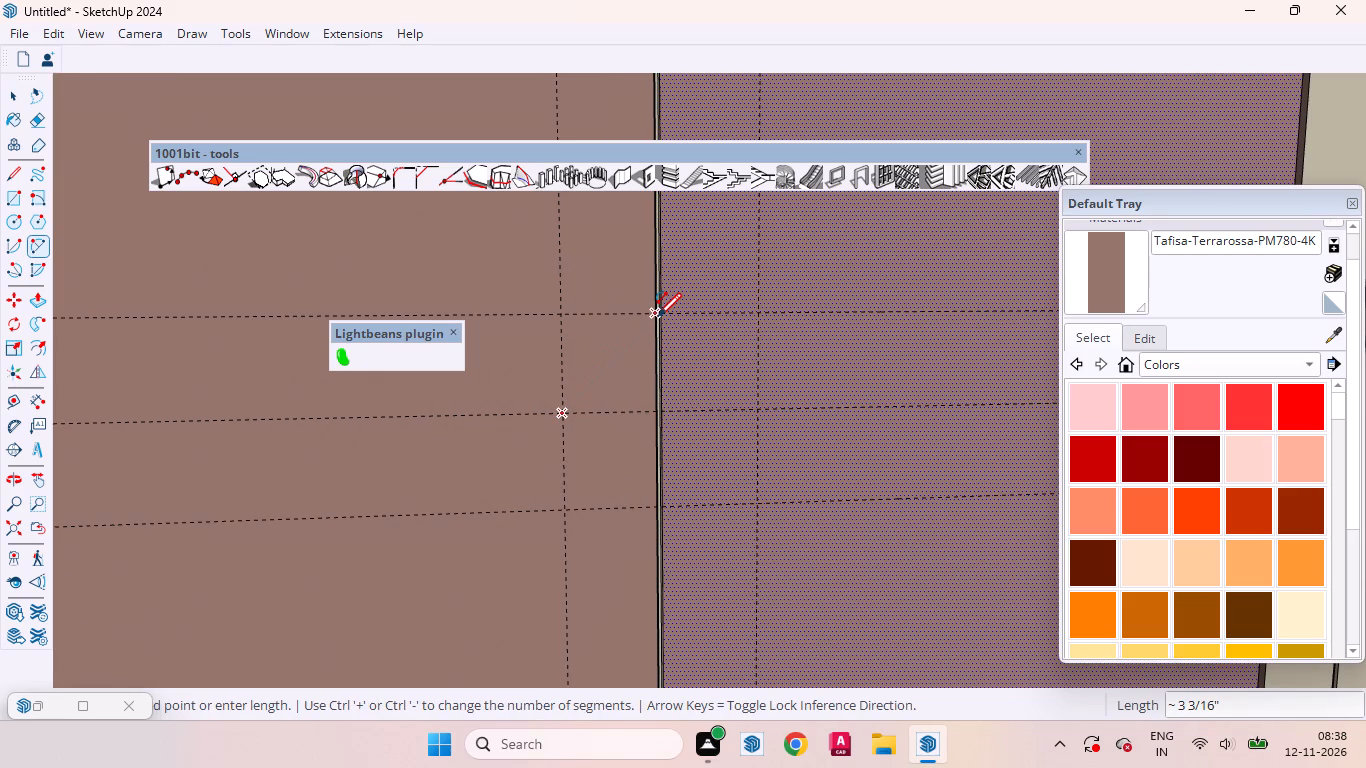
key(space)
Draw two facing semicircular arcs across the paired arched doors' central gap, each about 4 5/8" long, bulging about 2 3/16" to 2 5/16" to the vertical guides.
text(a)
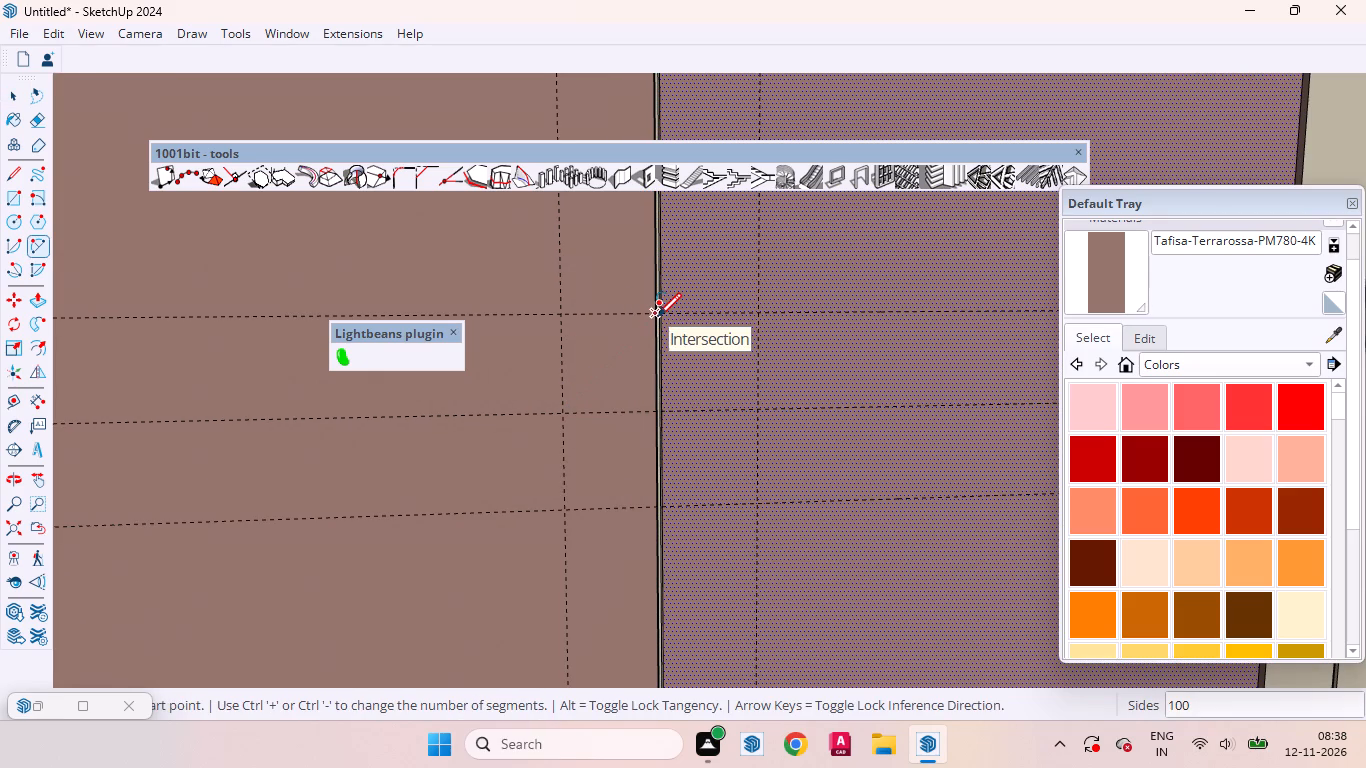
click(656, 313)
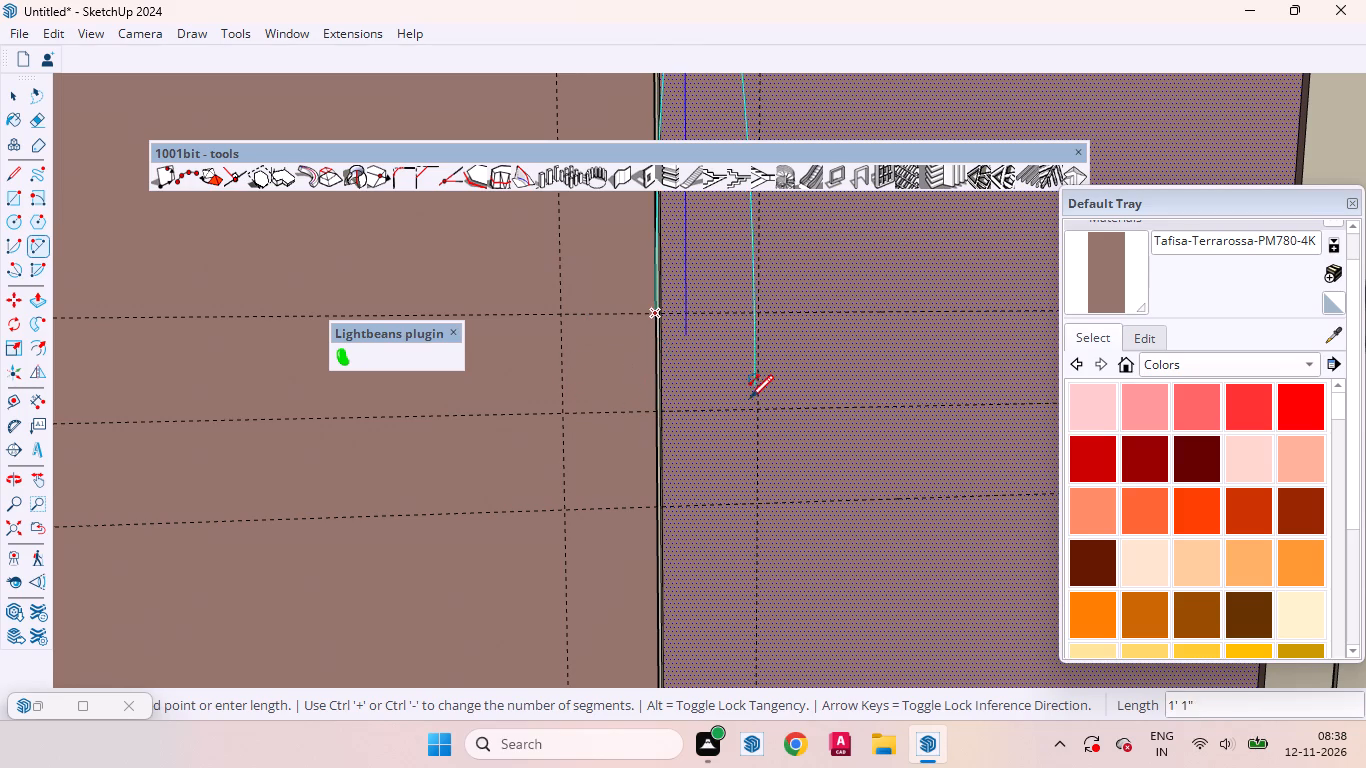
click(666, 506)
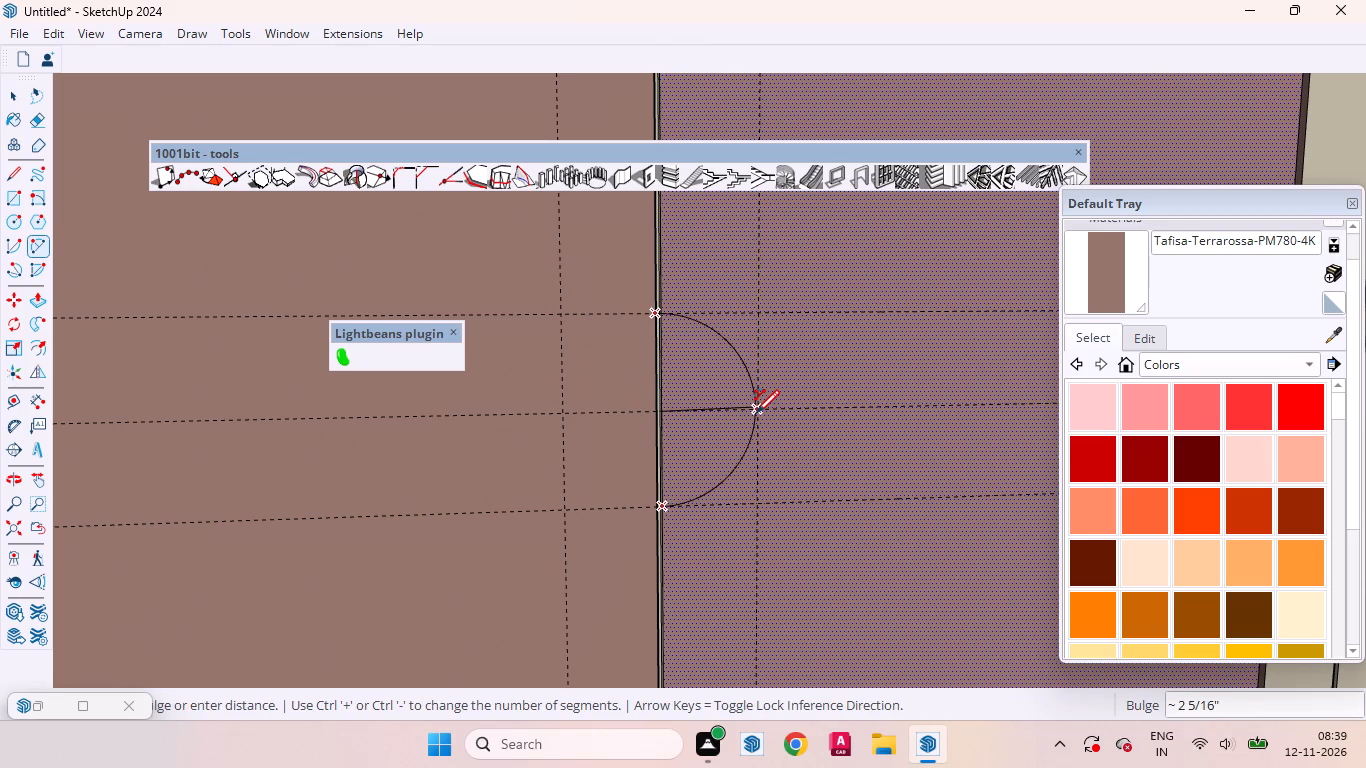
double_click(757, 412)
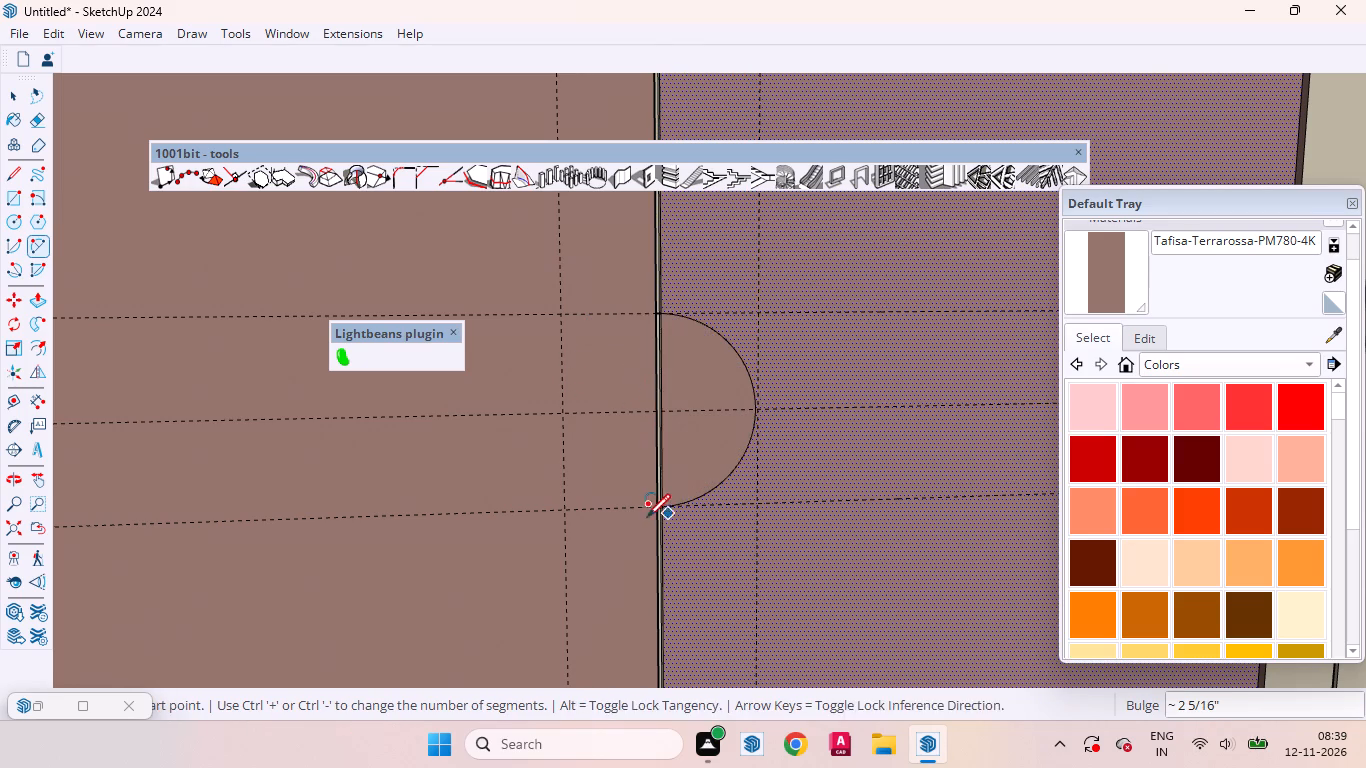
click(656, 510)
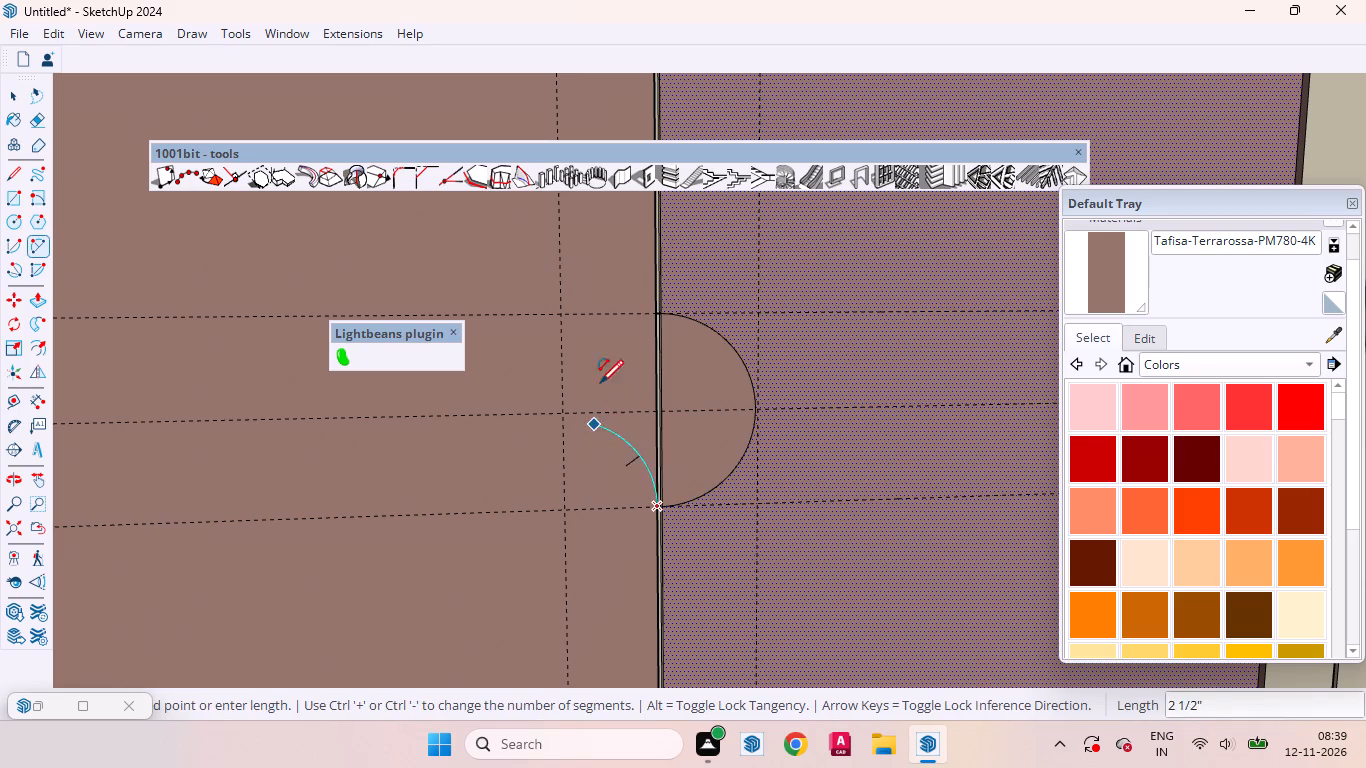
click(653, 315)
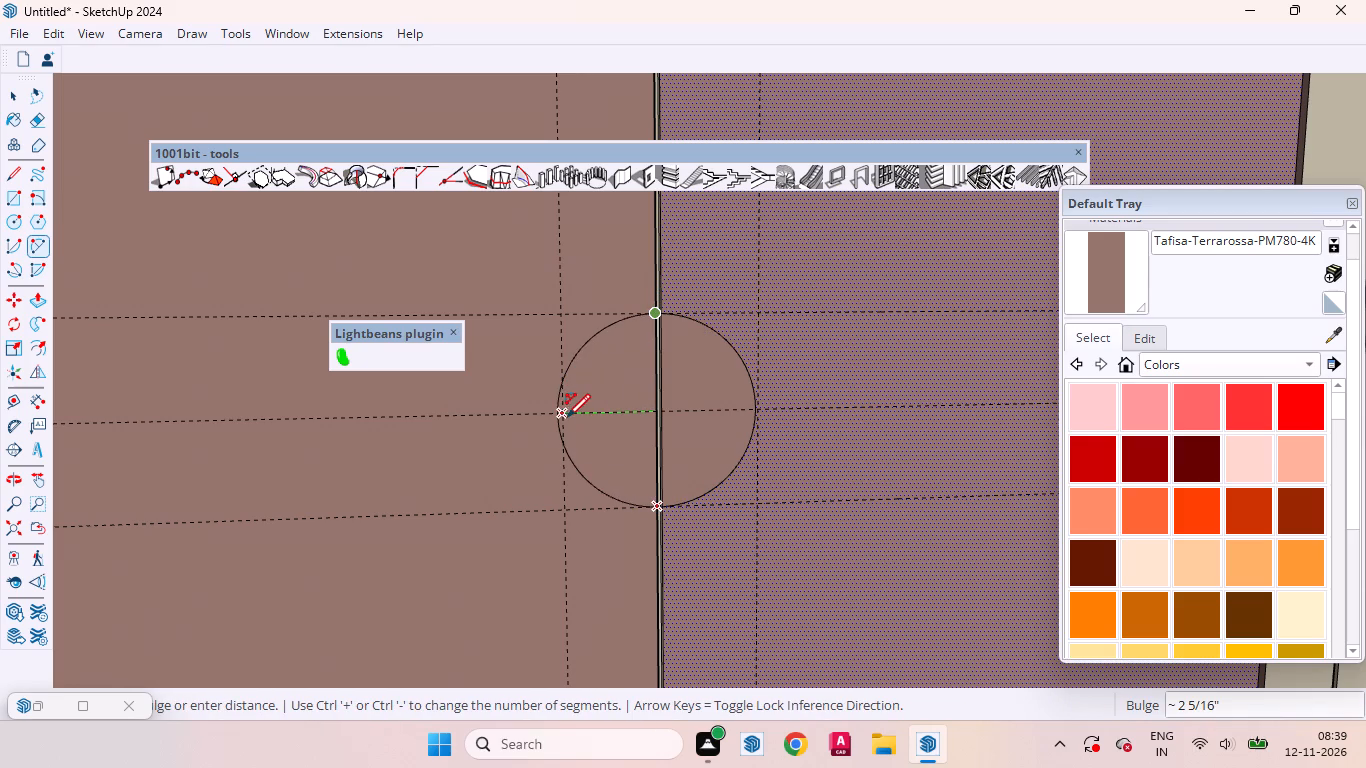
scroll(572, 413, up, 7)
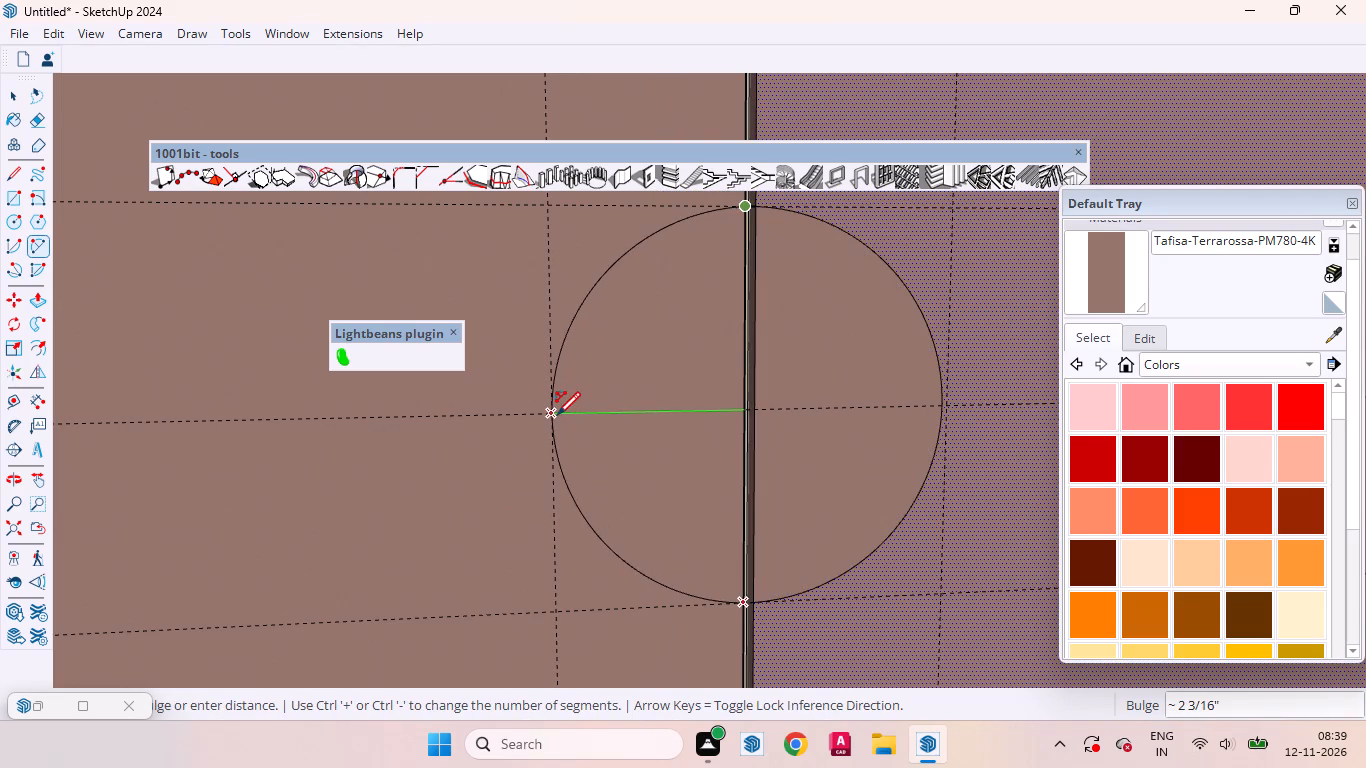
double_click(557, 415)
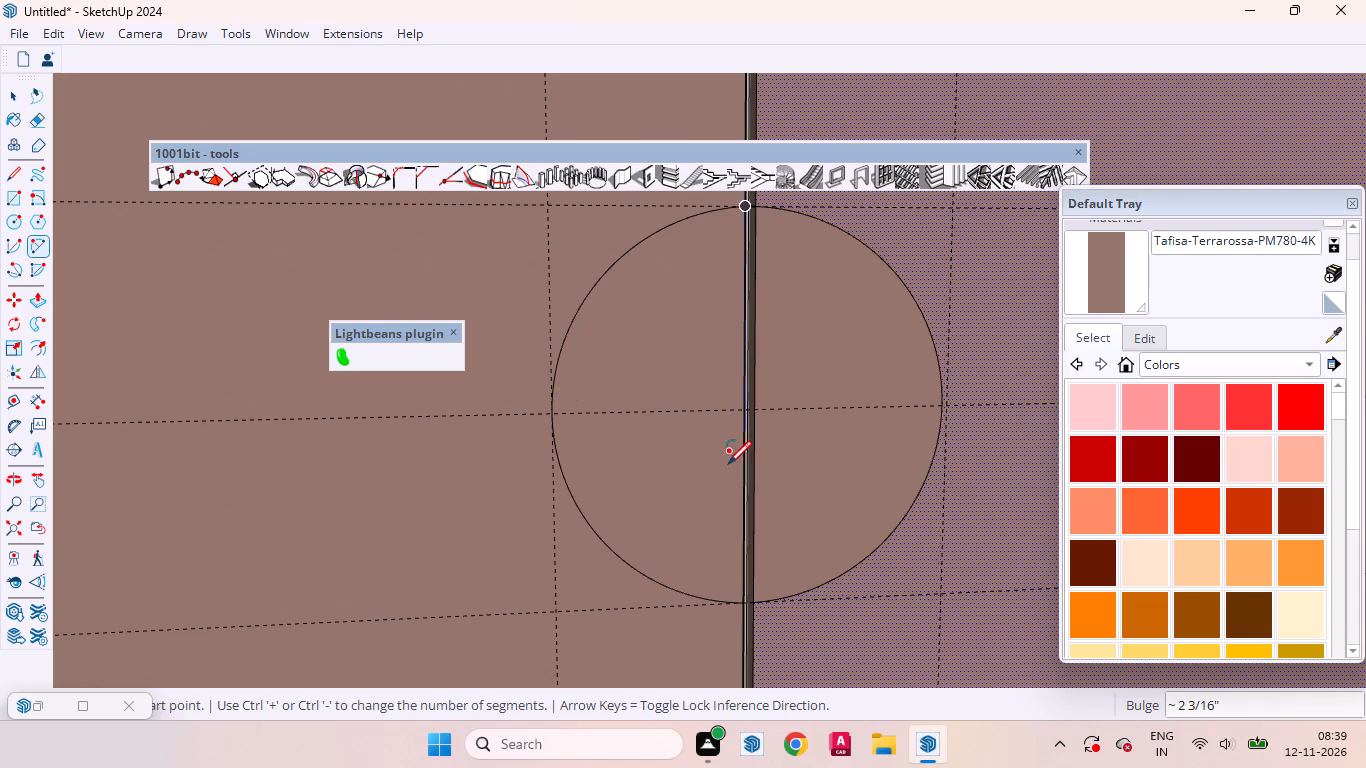
Group the two semicircular faces on either side of the gap between the paired arched doors.
key(space)
click(687, 368)
click(822, 368)
scroll(610, 483, down, 3)
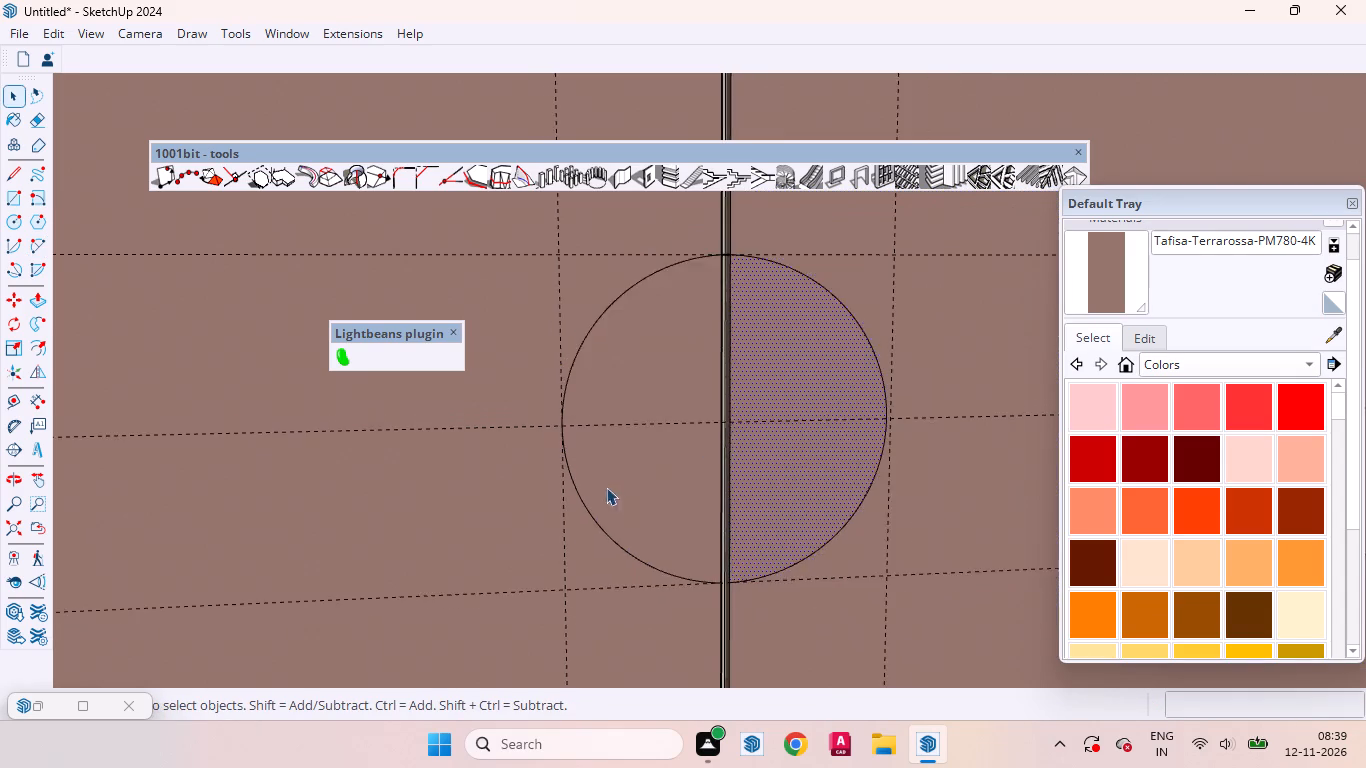
scroll(606, 487, down, 9)
scroll(659, 500, up, 17)
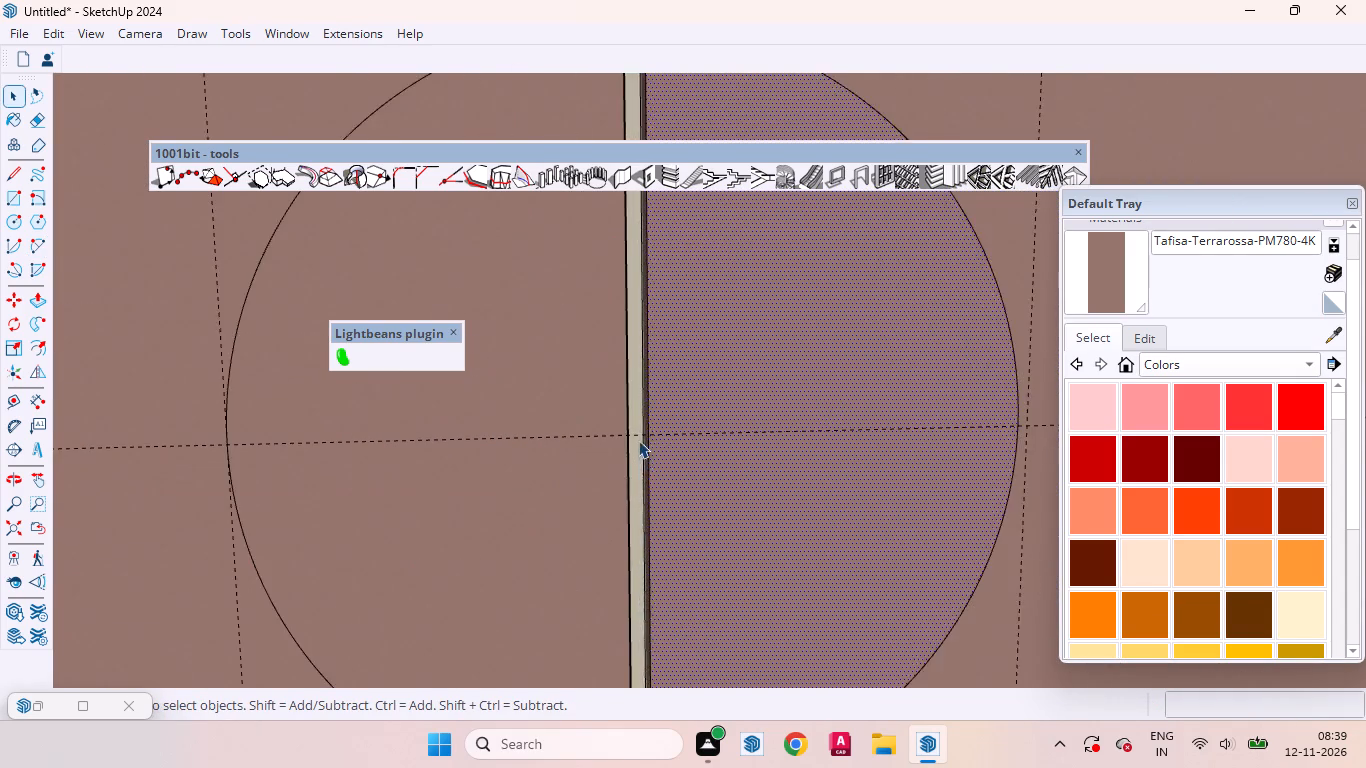
scroll(638, 440, up, 4)
middle_drag(657, 465, 609, 469)
scroll(685, 482, down, 16)
scroll(703, 502, up, 1)
scroll(704, 501, down, 2)
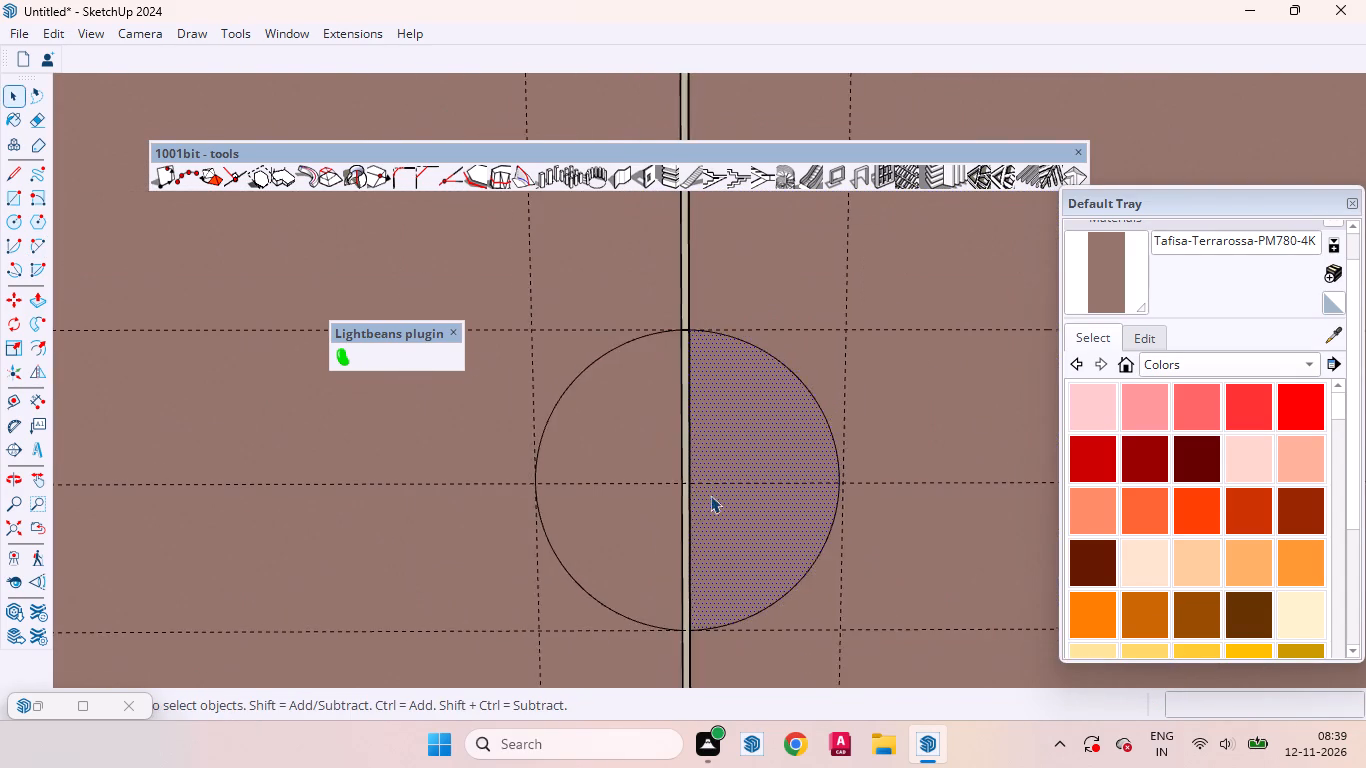
scroll(710, 495, down, 4)
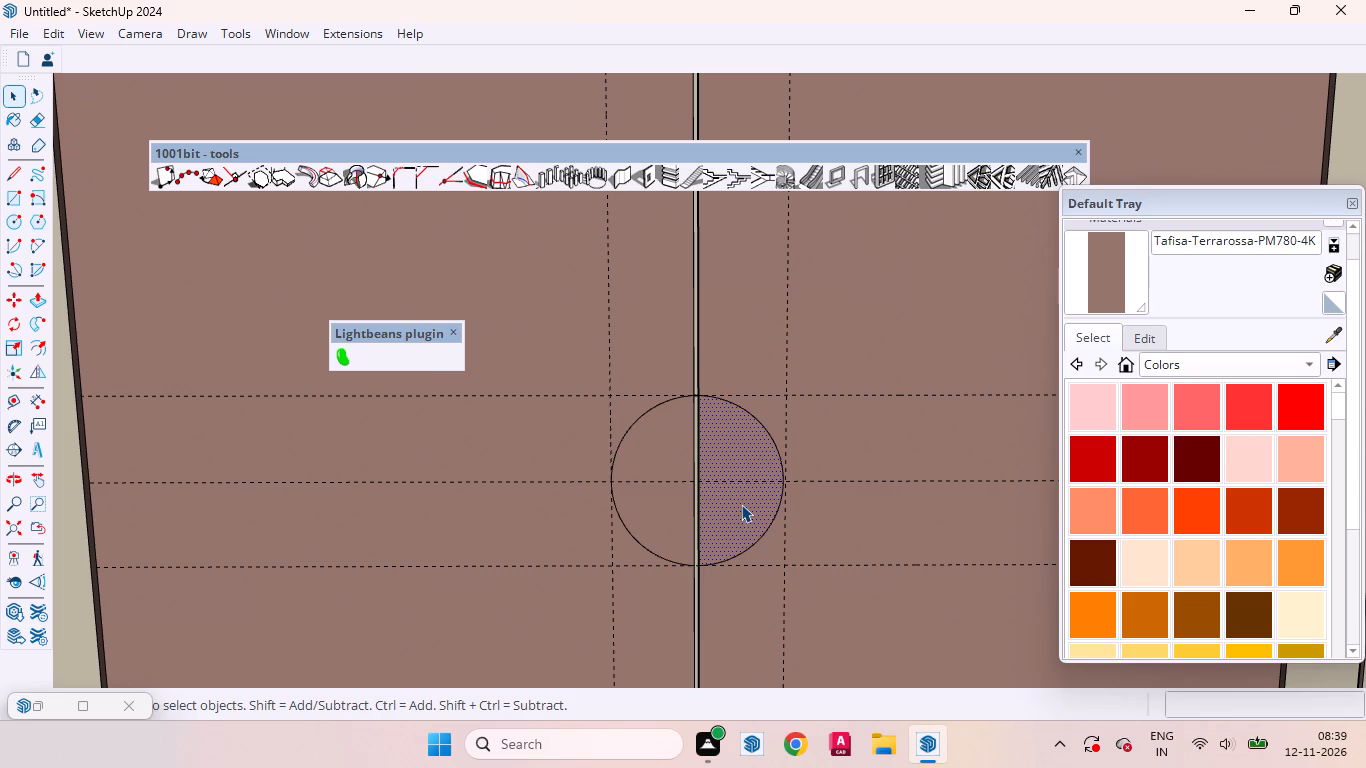
scroll(751, 496, up, 3)
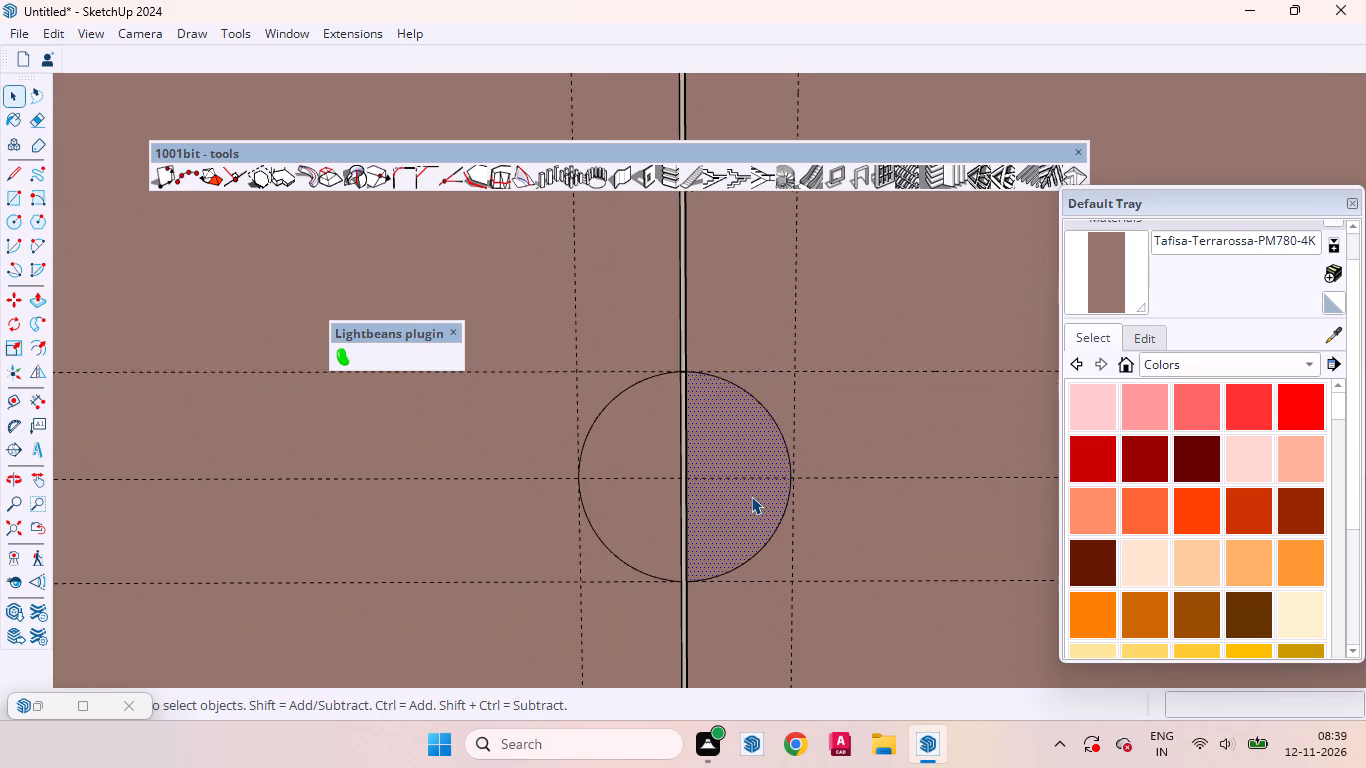
scroll(737, 514, down, 3)
scroll(733, 396, up, 3)
scroll(690, 521, down, 3)
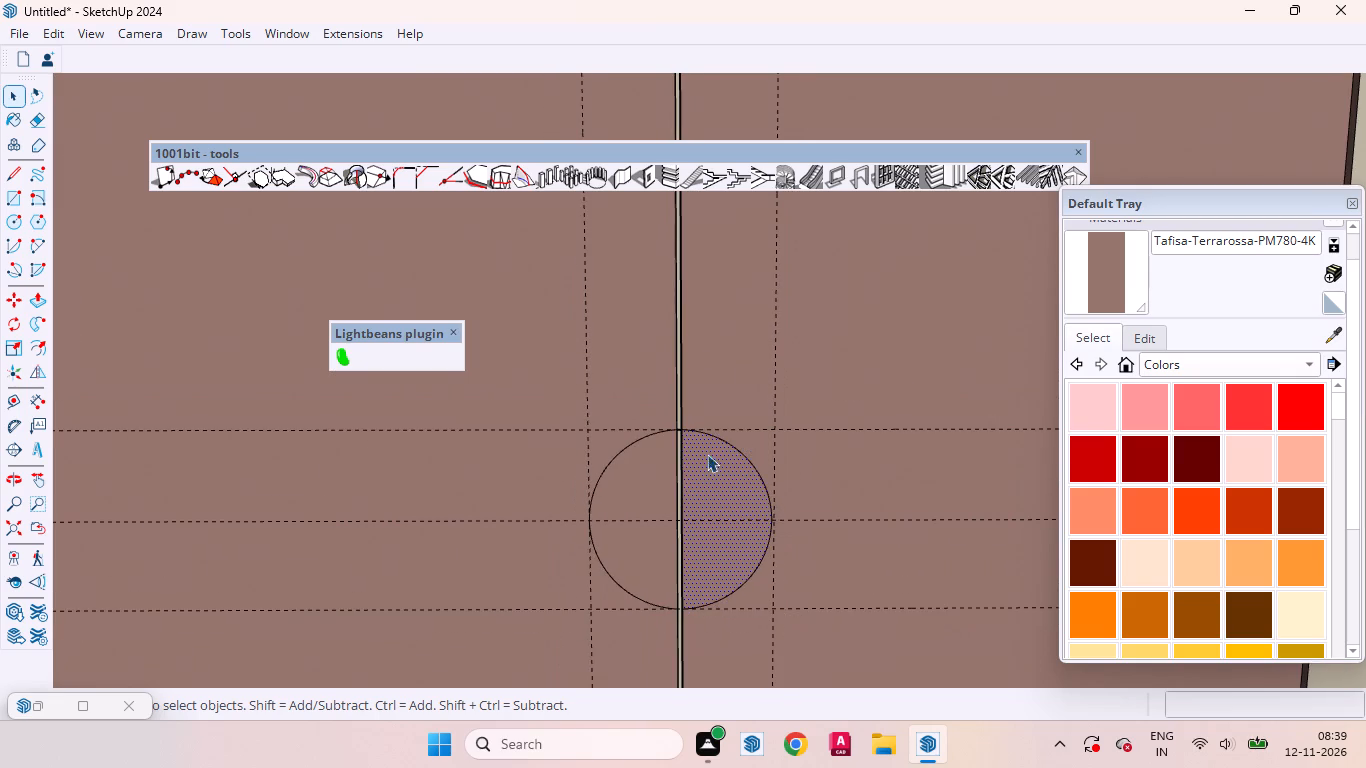
scroll(706, 436, up, 3)
scroll(714, 485, down, 3)
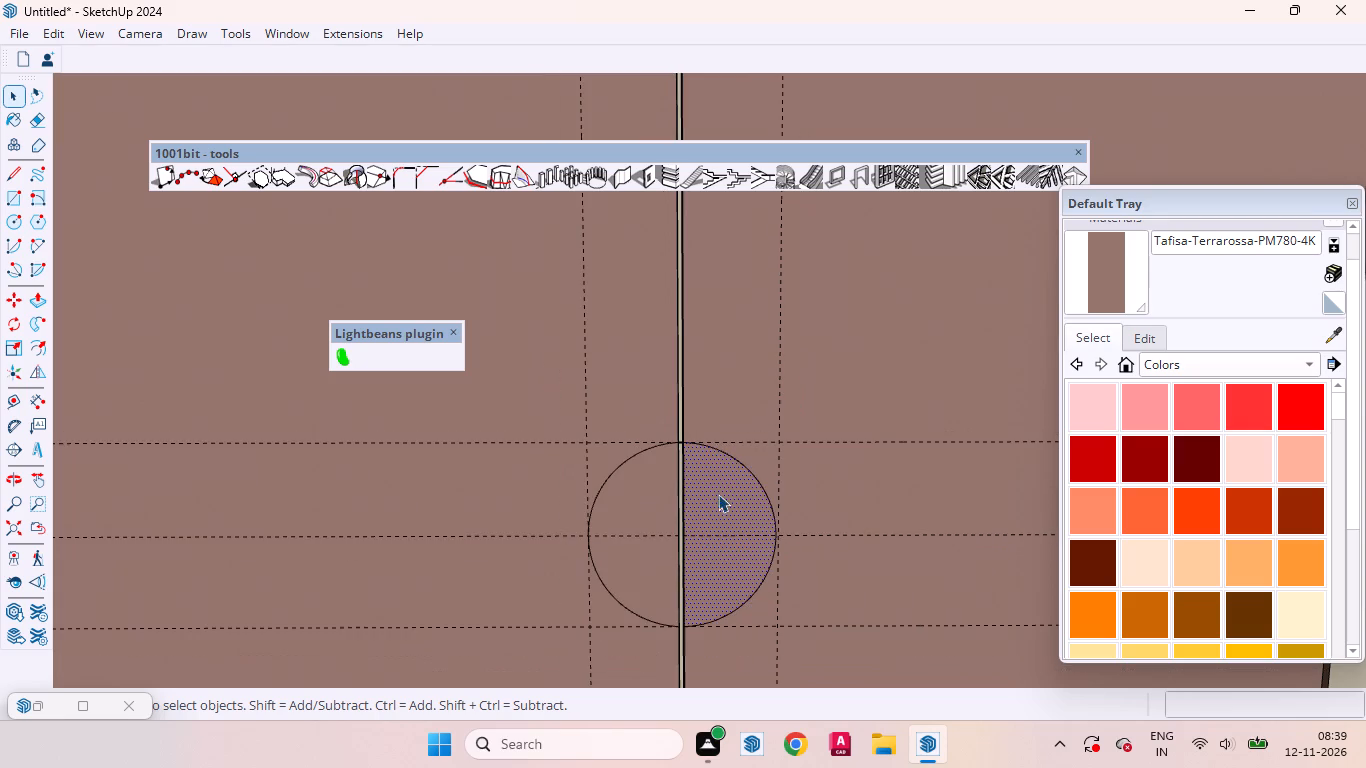
scroll(695, 496, down, 16)
scroll(684, 495, up, 4)
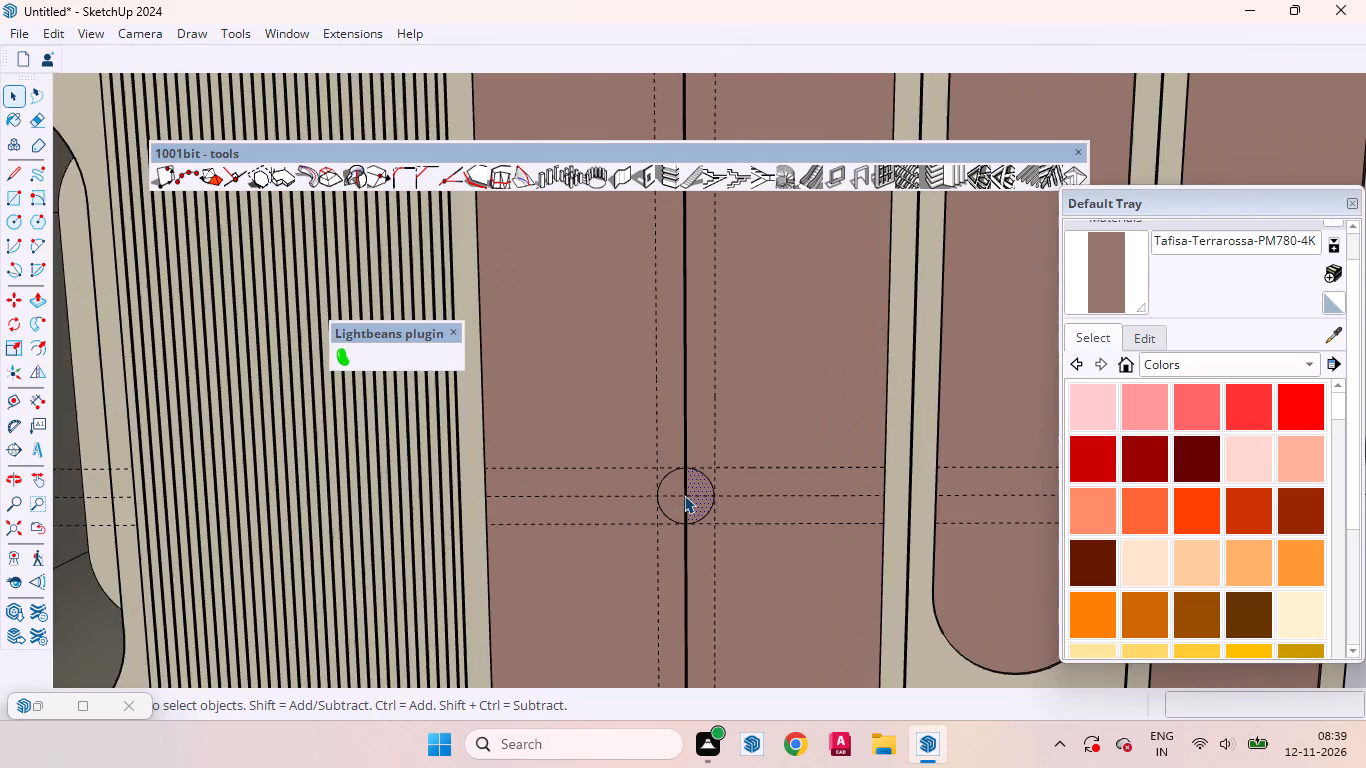
click(677, 485)
scroll(687, 504, down, 9)
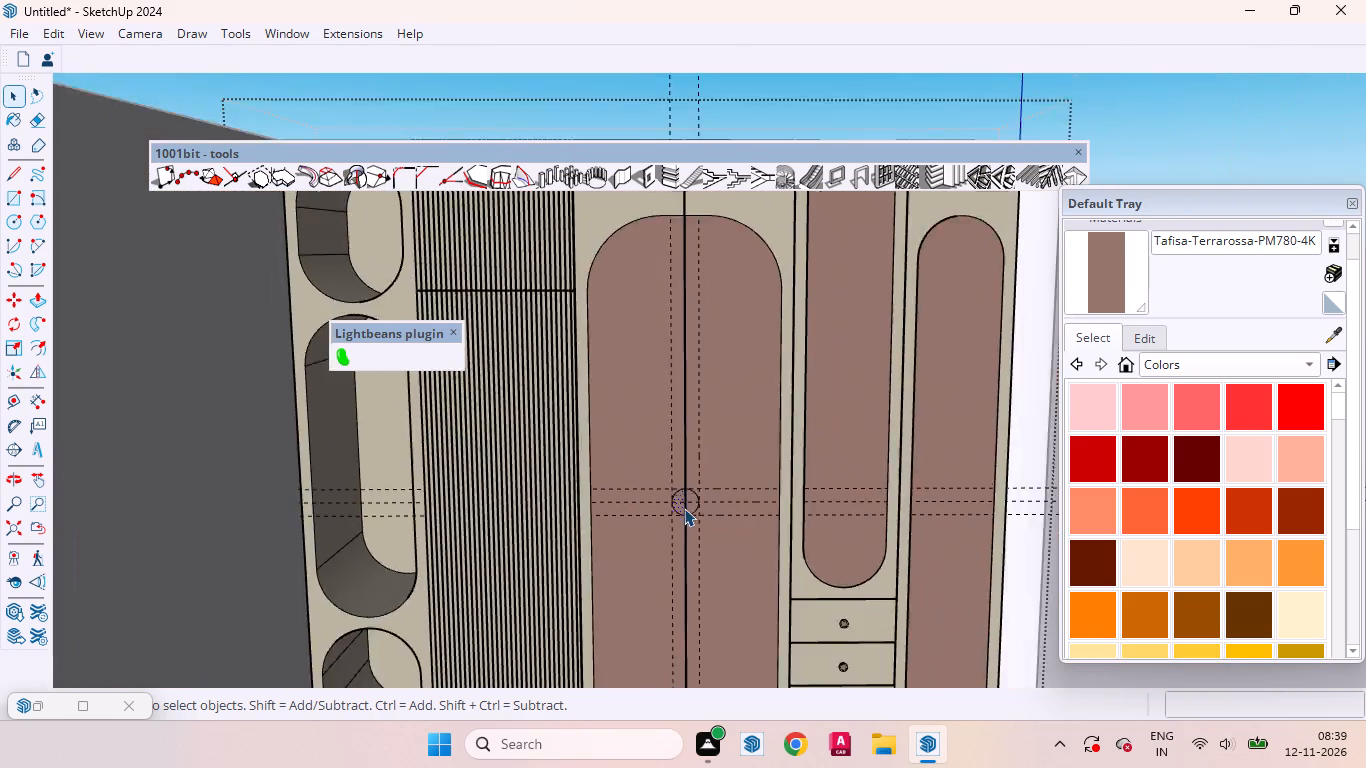
scroll(684, 508, down, 4)
scroll(686, 501, up, 18)
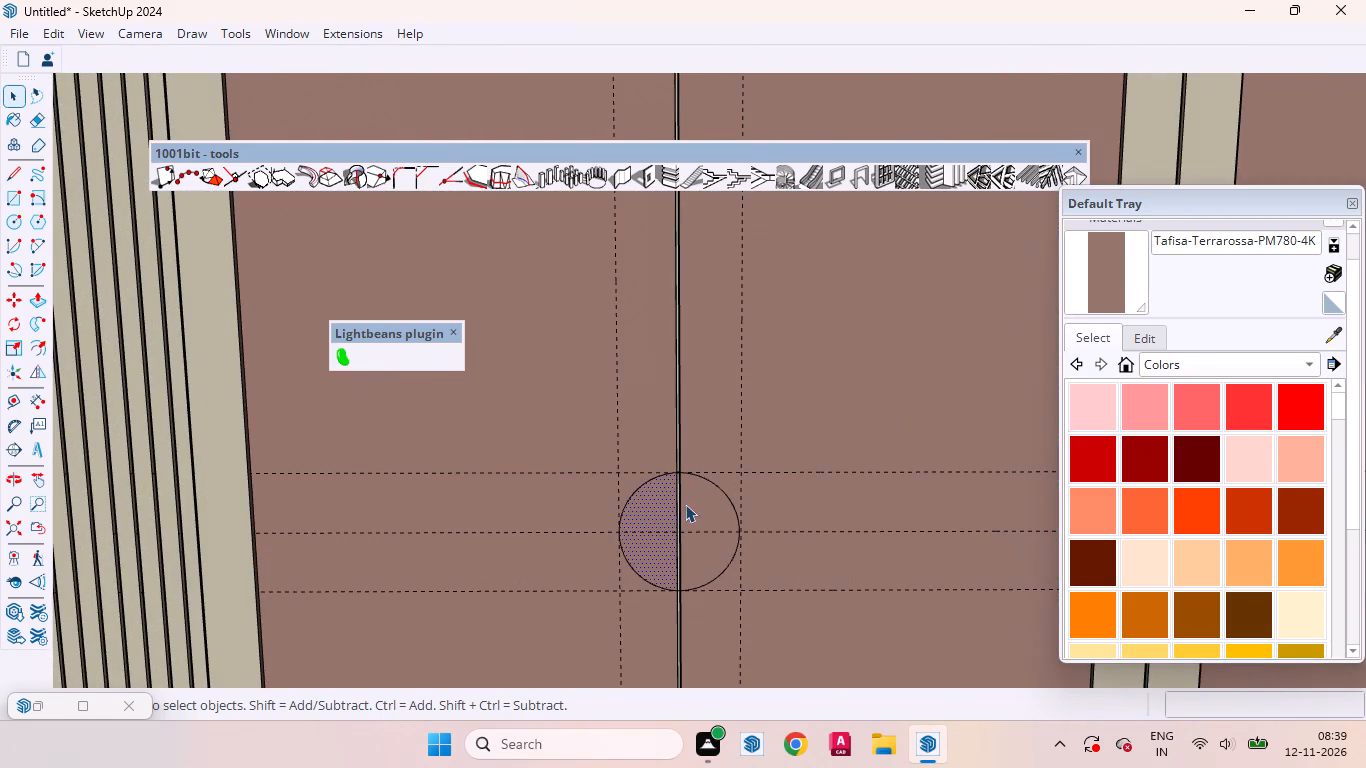
ctrl+click(700, 509)
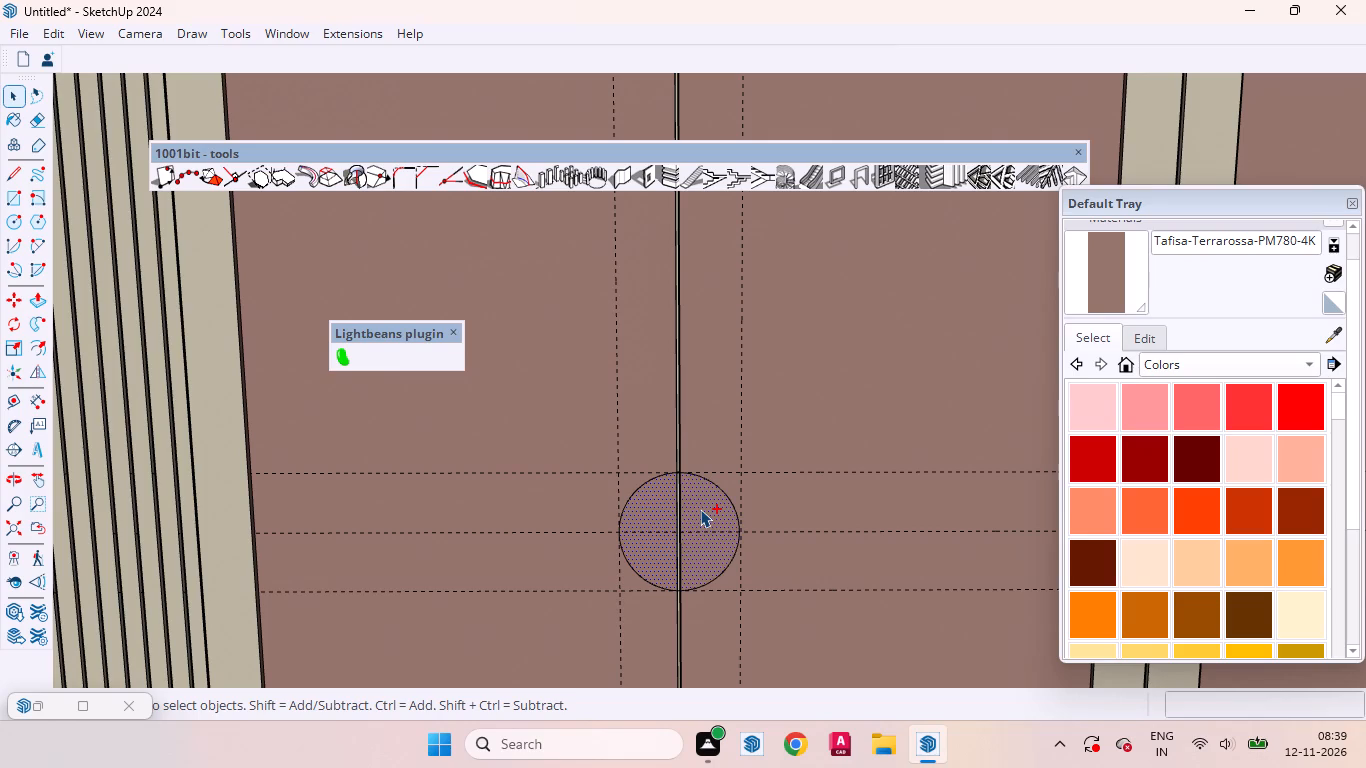
ctrl+right_click(700, 509)
ctrl+click(776, 213)
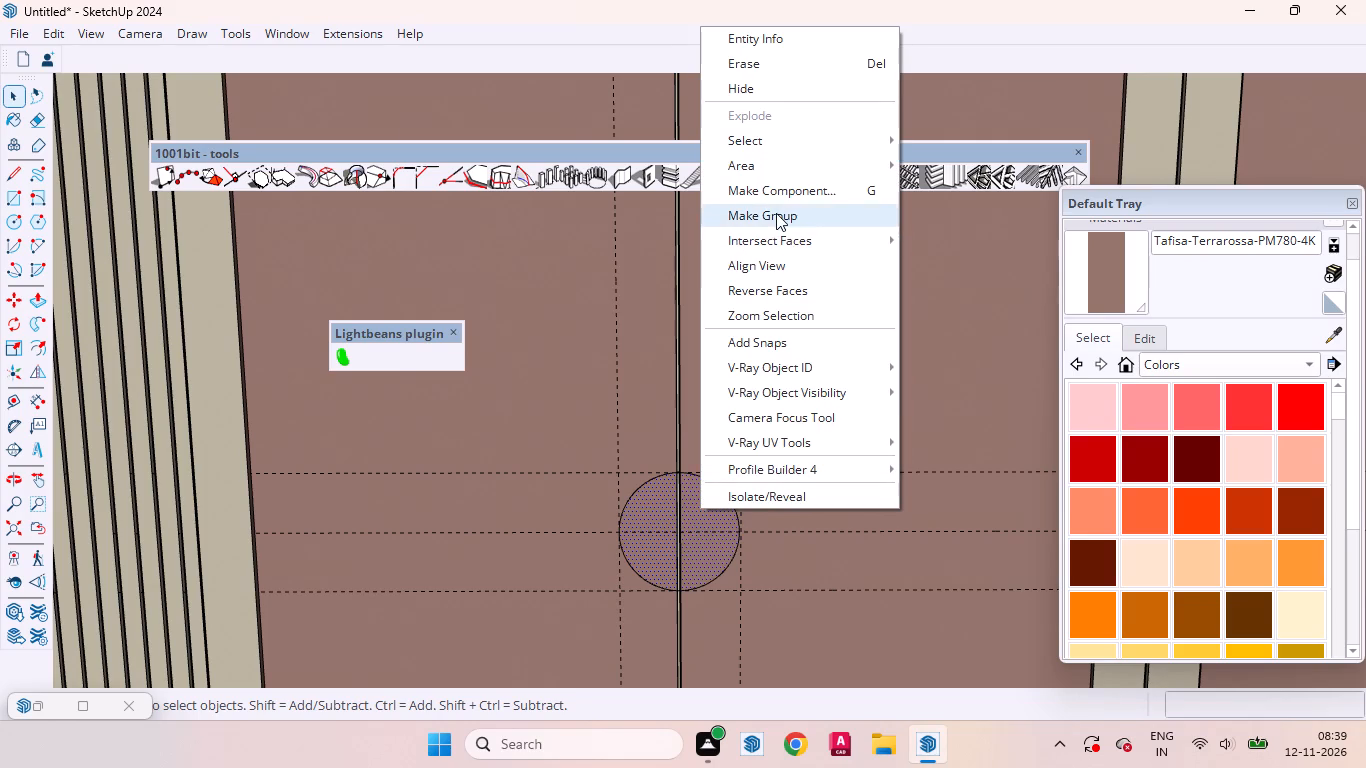
Open the circular detail's group and inspect its left and right half faces.
scroll(684, 550, up, 3)
click(656, 479)
double_click(653, 494)
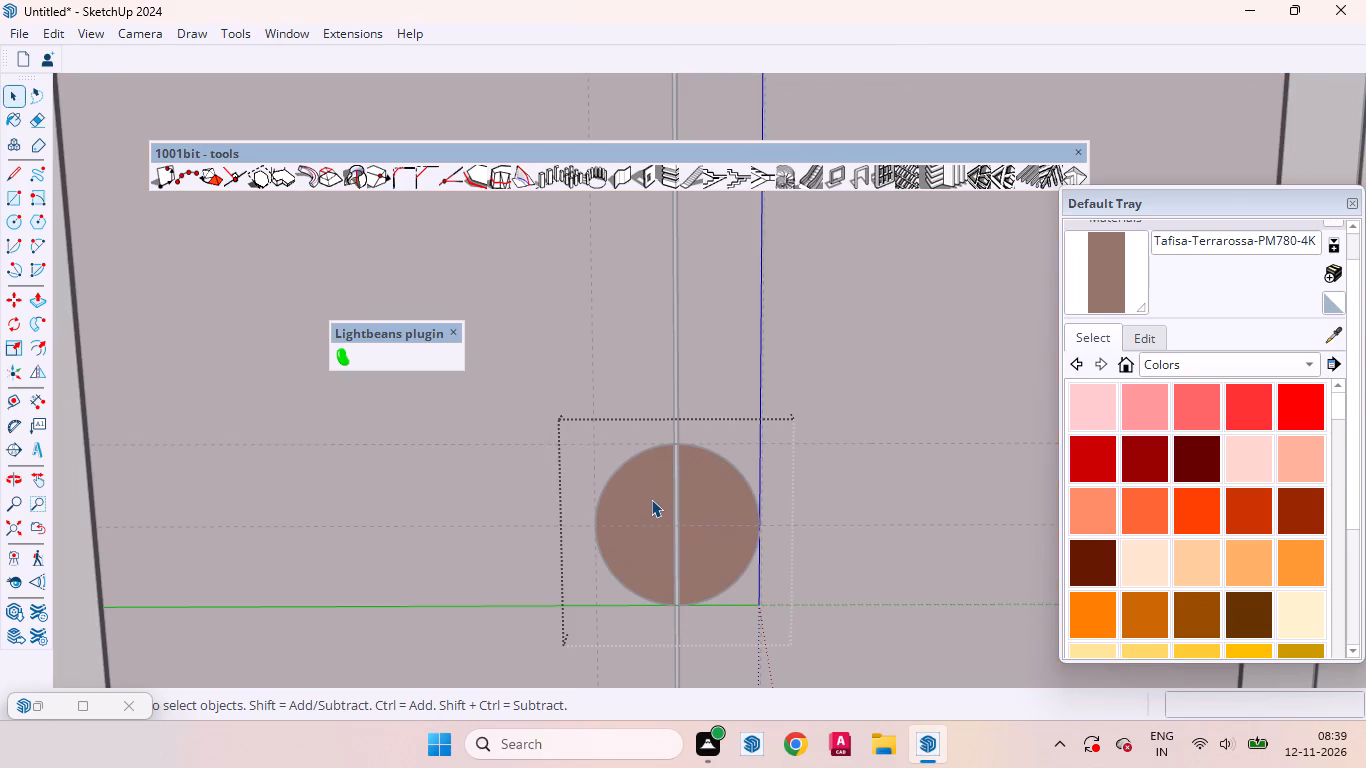
click(651, 499)
scroll(680, 499, up, 3)
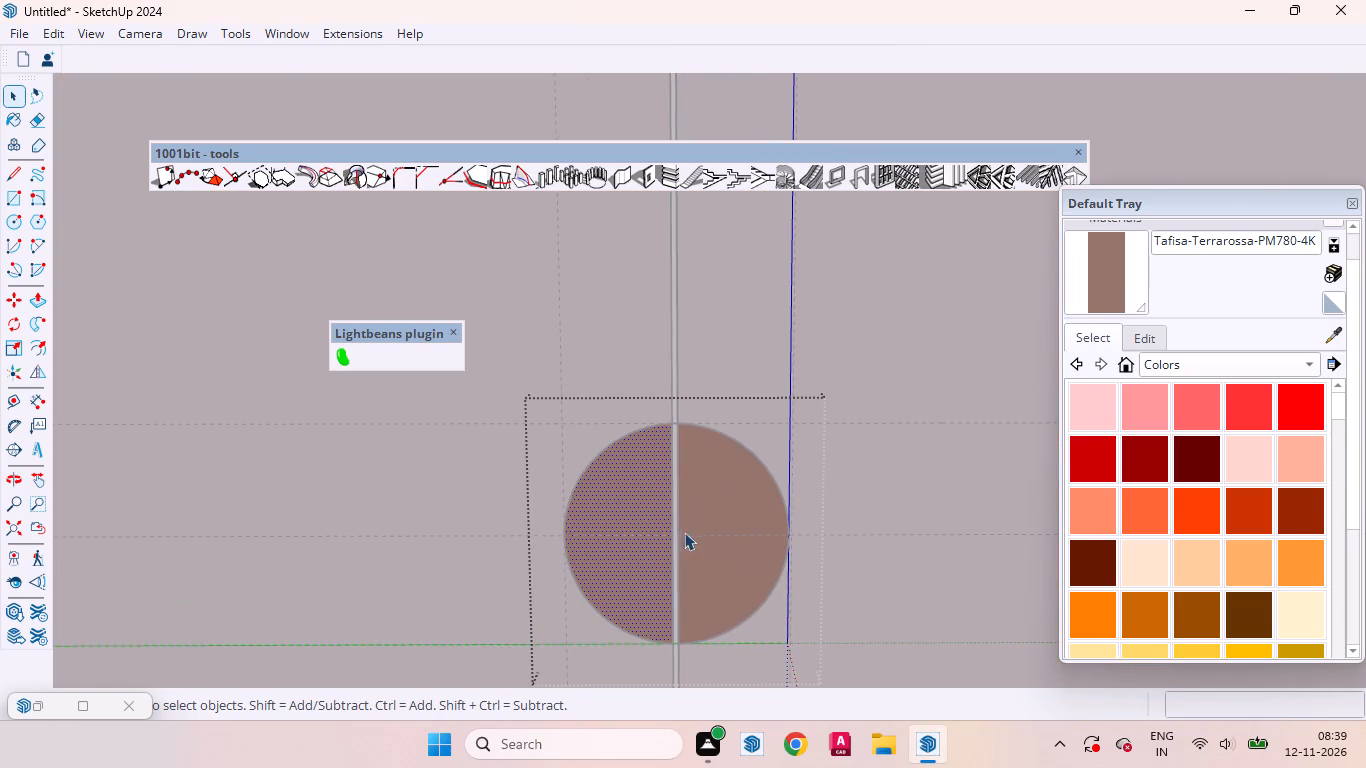
scroll(706, 550, down, 8)
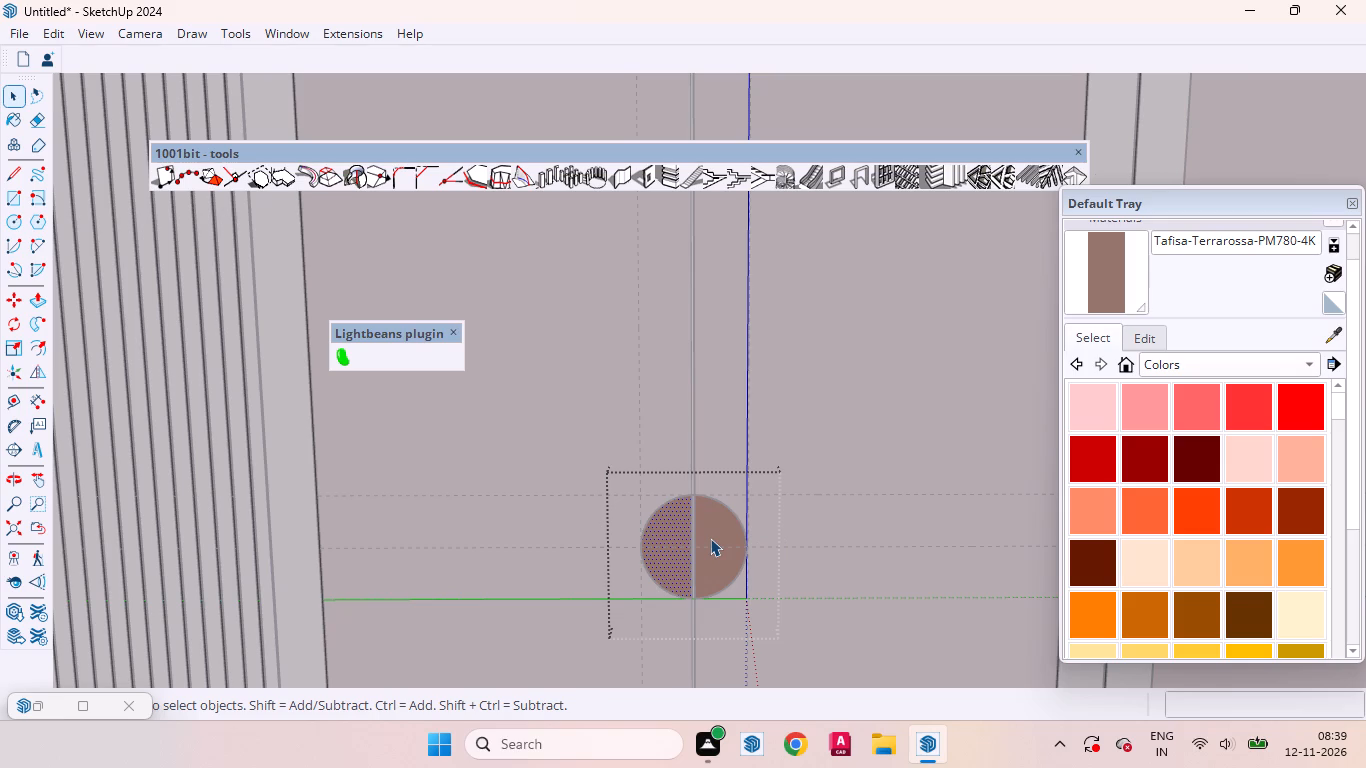
click(710, 538)
scroll(705, 517, up, 8)
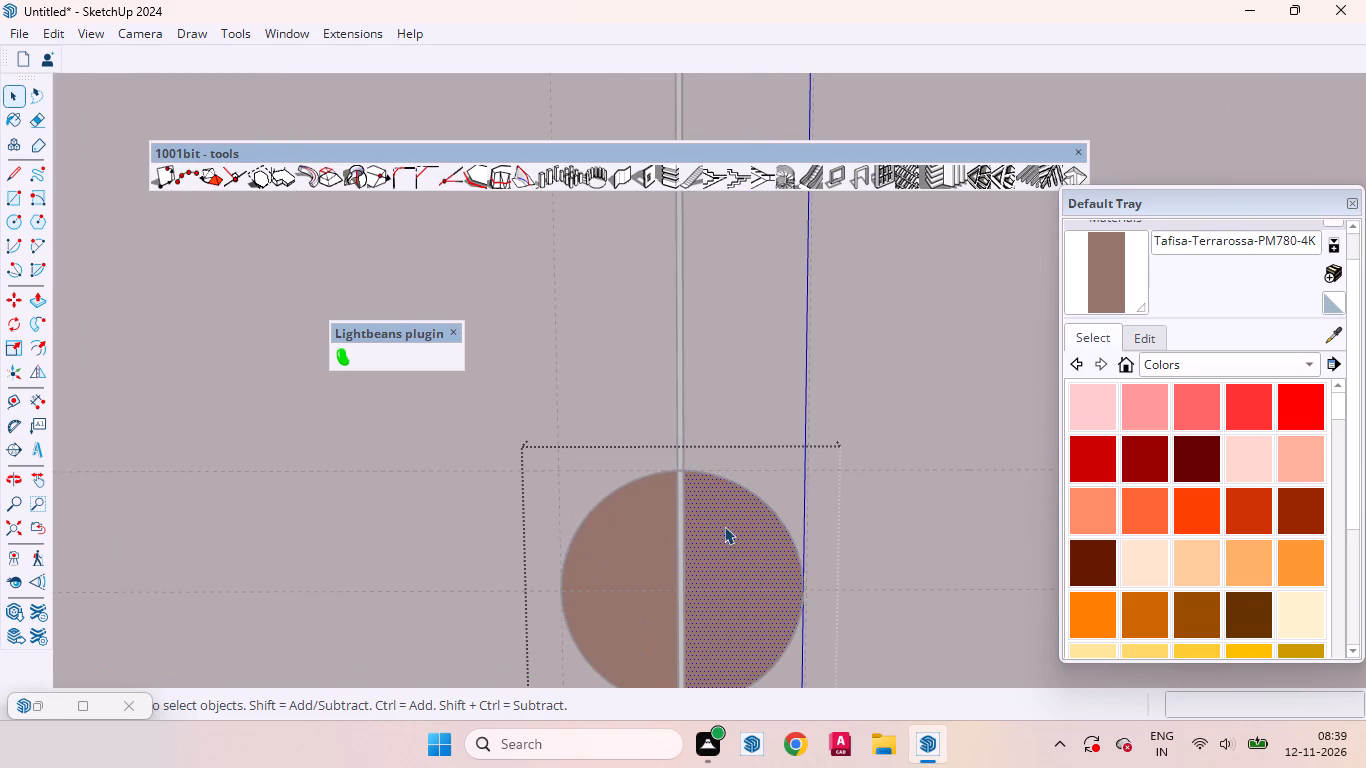
scroll(724, 526, down, 20)
scroll(724, 526, down, 11)
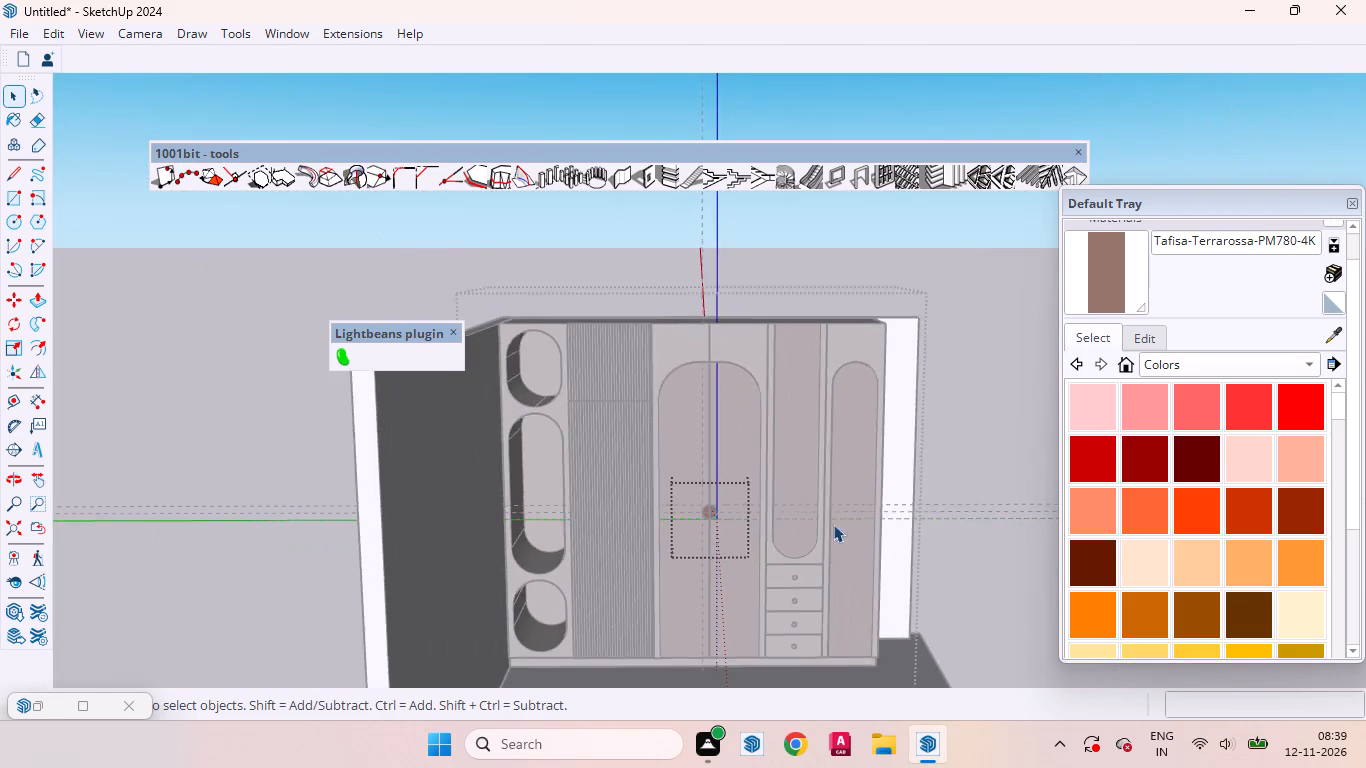
click(985, 597)
scroll(732, 523, up, 15)
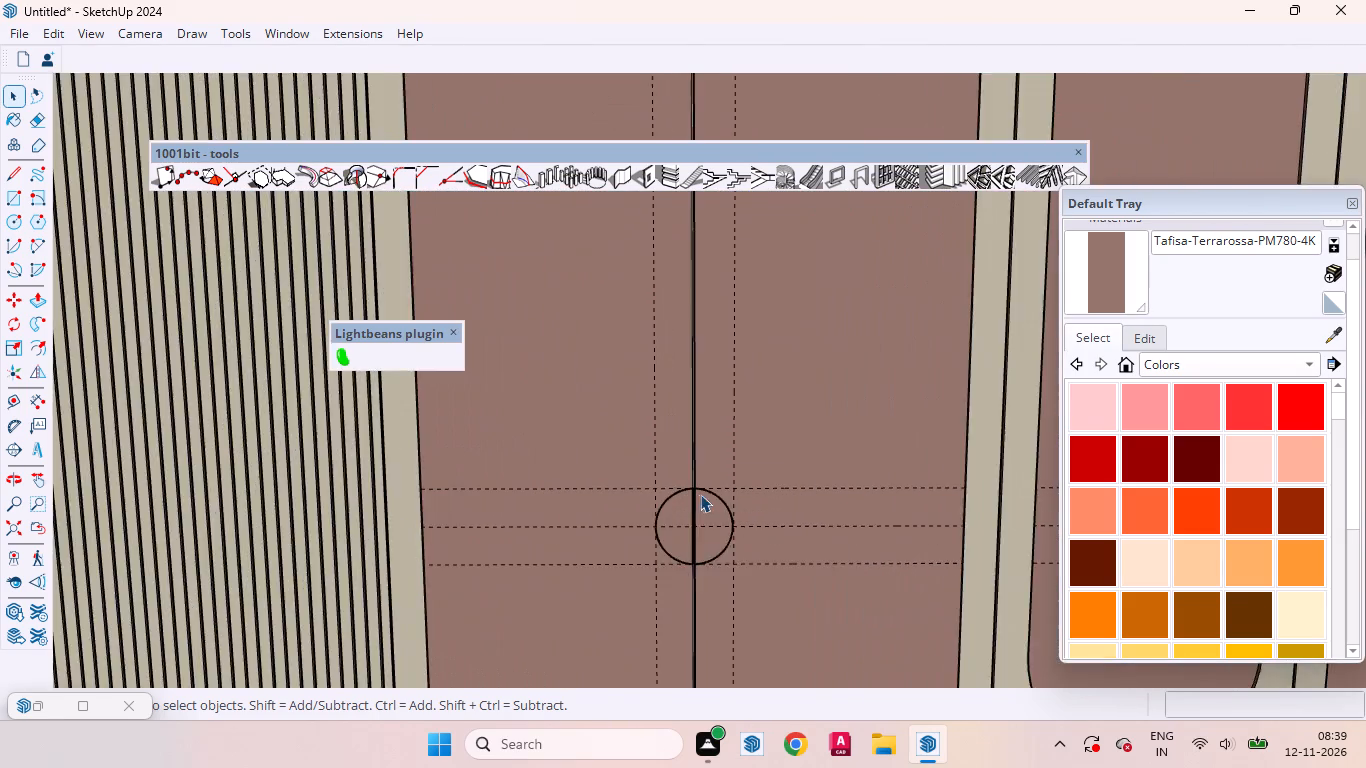
scroll(700, 494, up, 8)
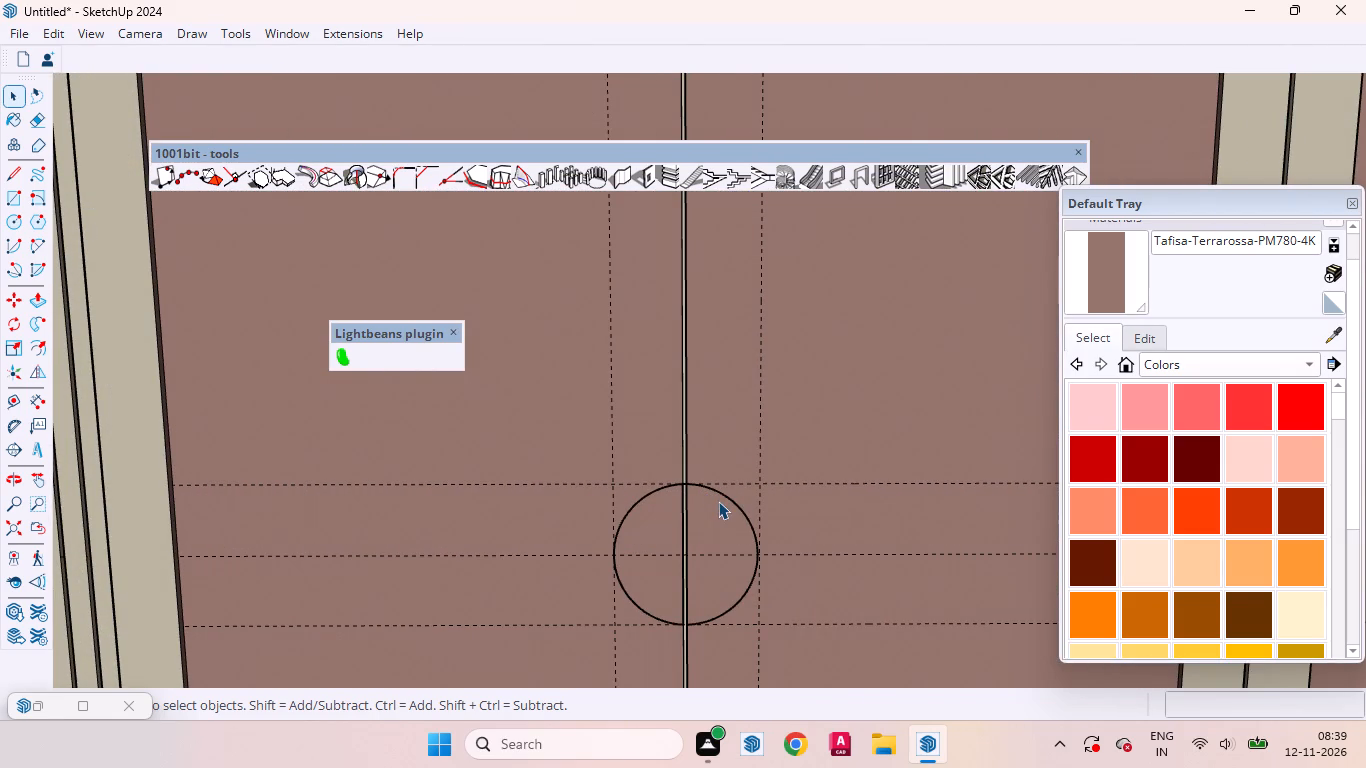
scroll(737, 509, up, 8)
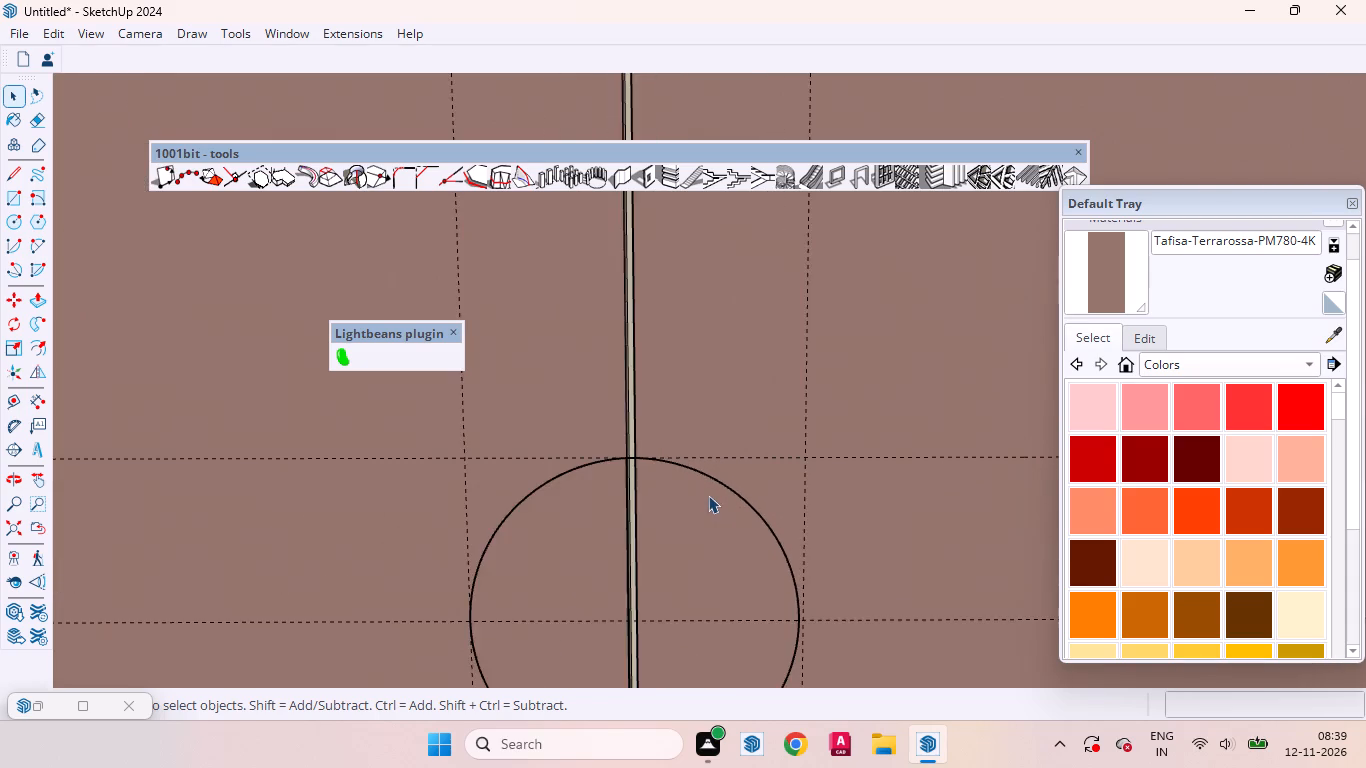
scroll(644, 473, down, 4)
triple_click(679, 522)
click(669, 520)
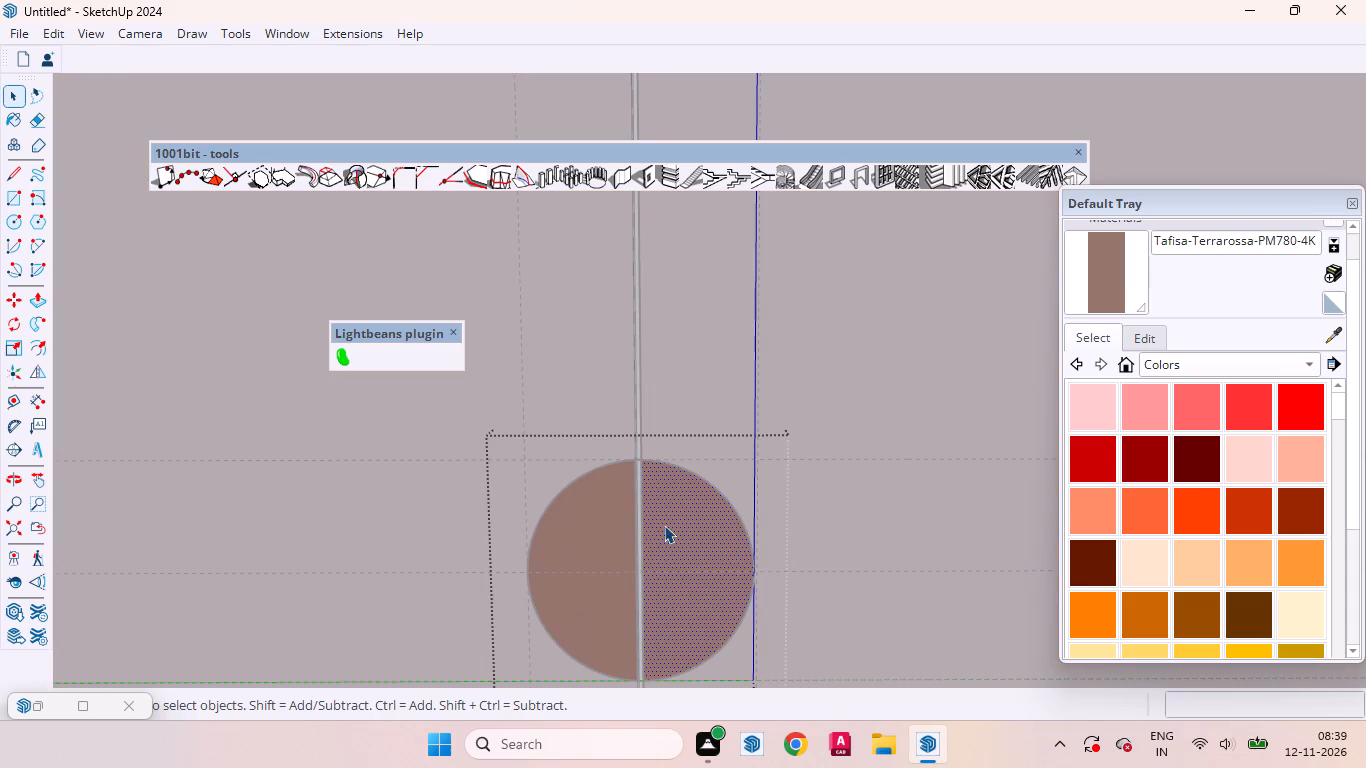
click(618, 529)
click(829, 482)
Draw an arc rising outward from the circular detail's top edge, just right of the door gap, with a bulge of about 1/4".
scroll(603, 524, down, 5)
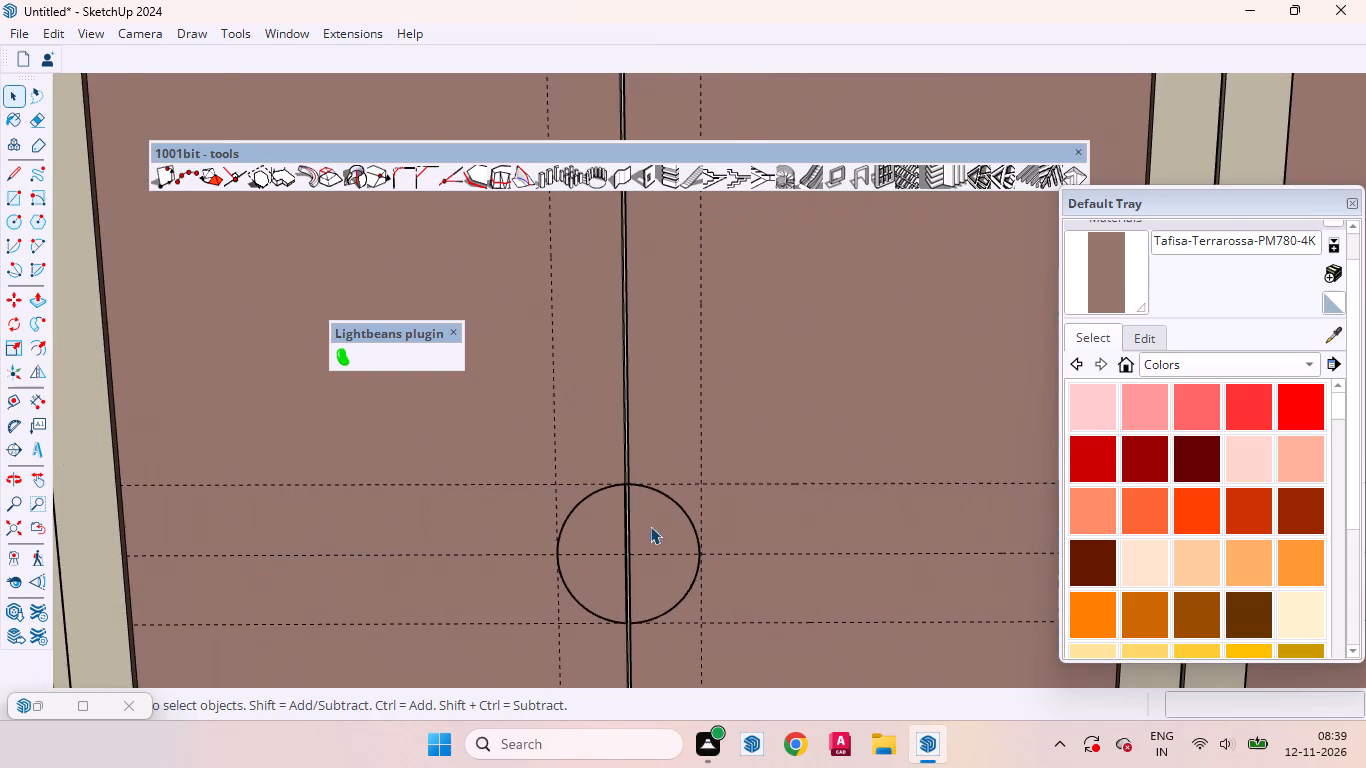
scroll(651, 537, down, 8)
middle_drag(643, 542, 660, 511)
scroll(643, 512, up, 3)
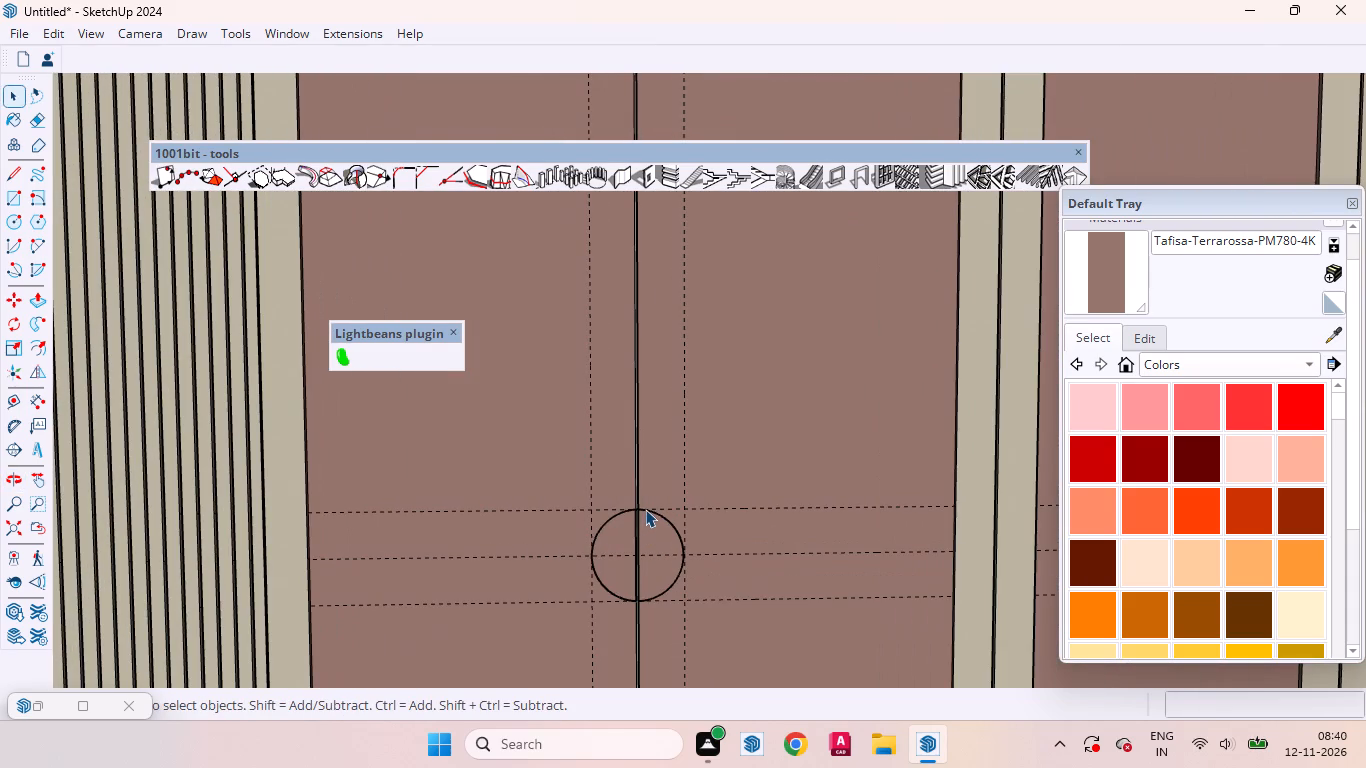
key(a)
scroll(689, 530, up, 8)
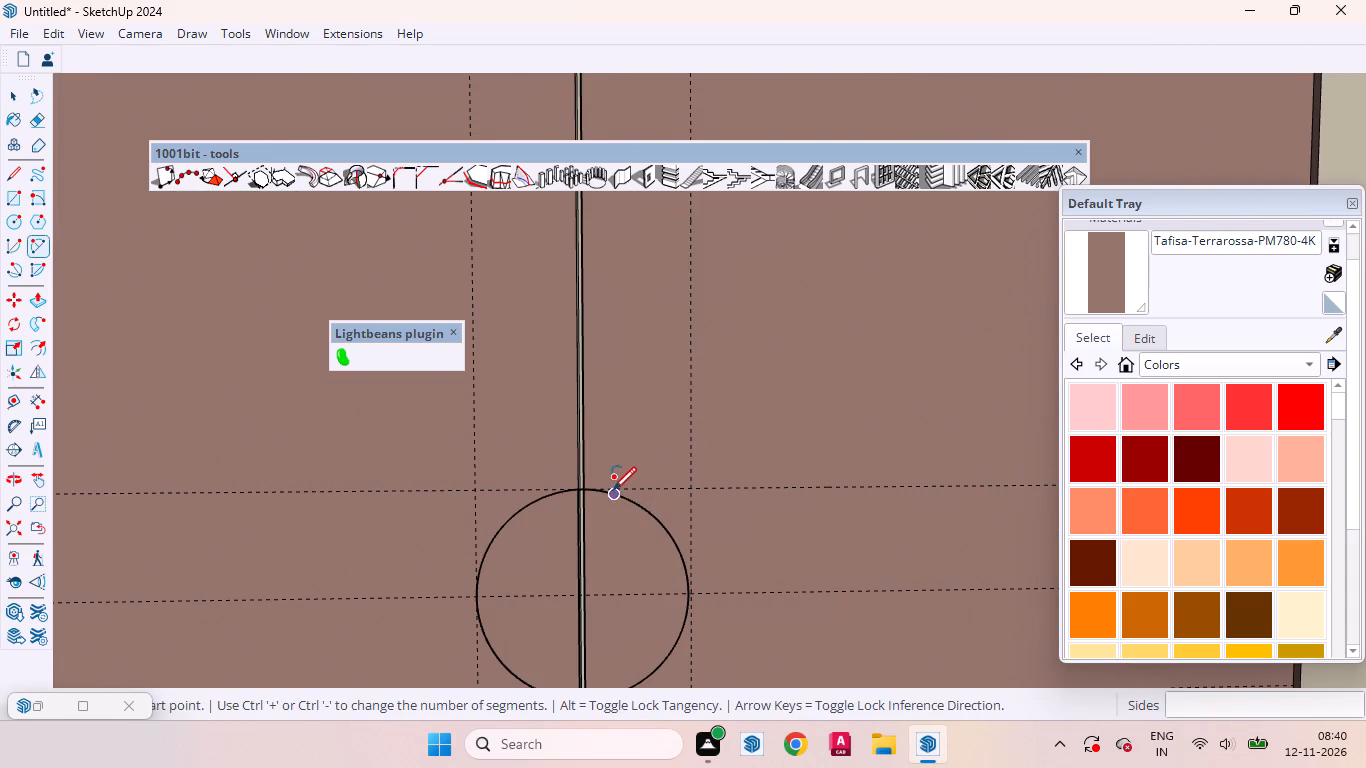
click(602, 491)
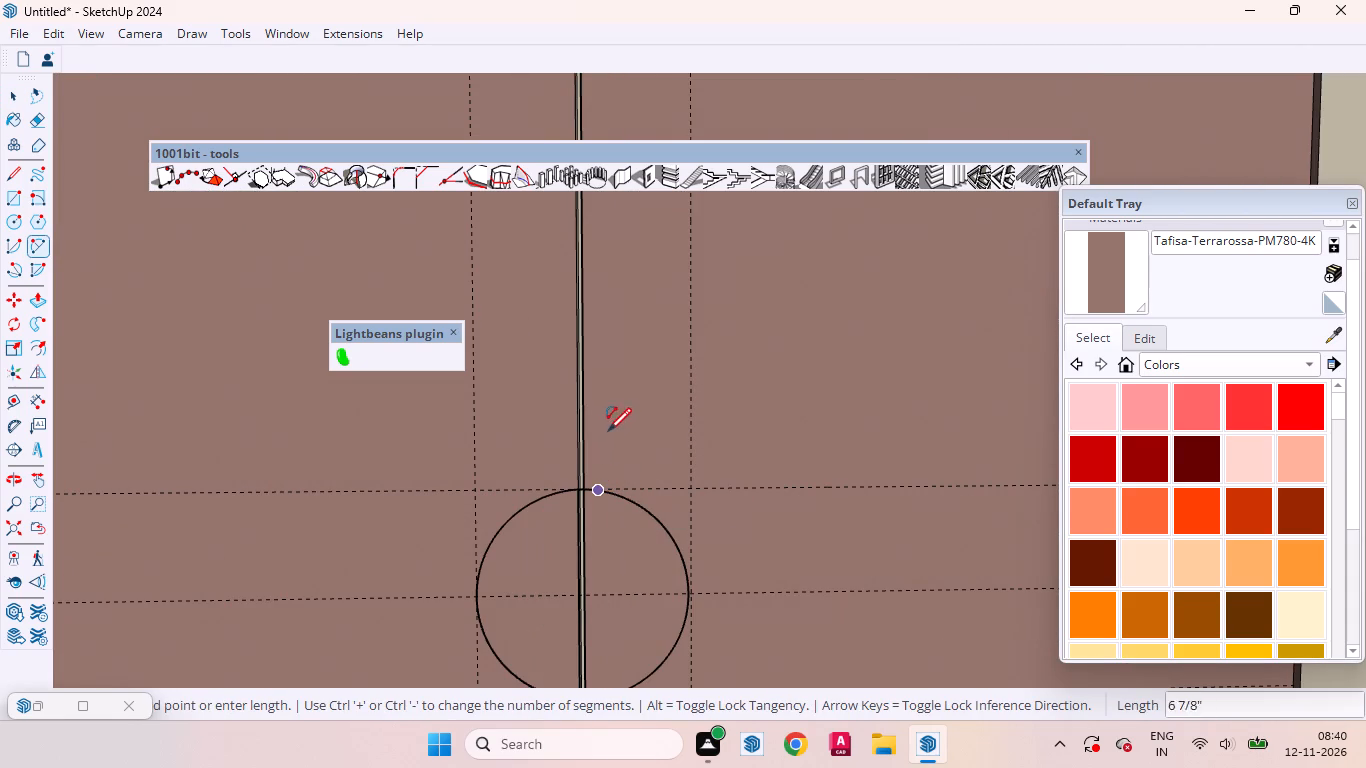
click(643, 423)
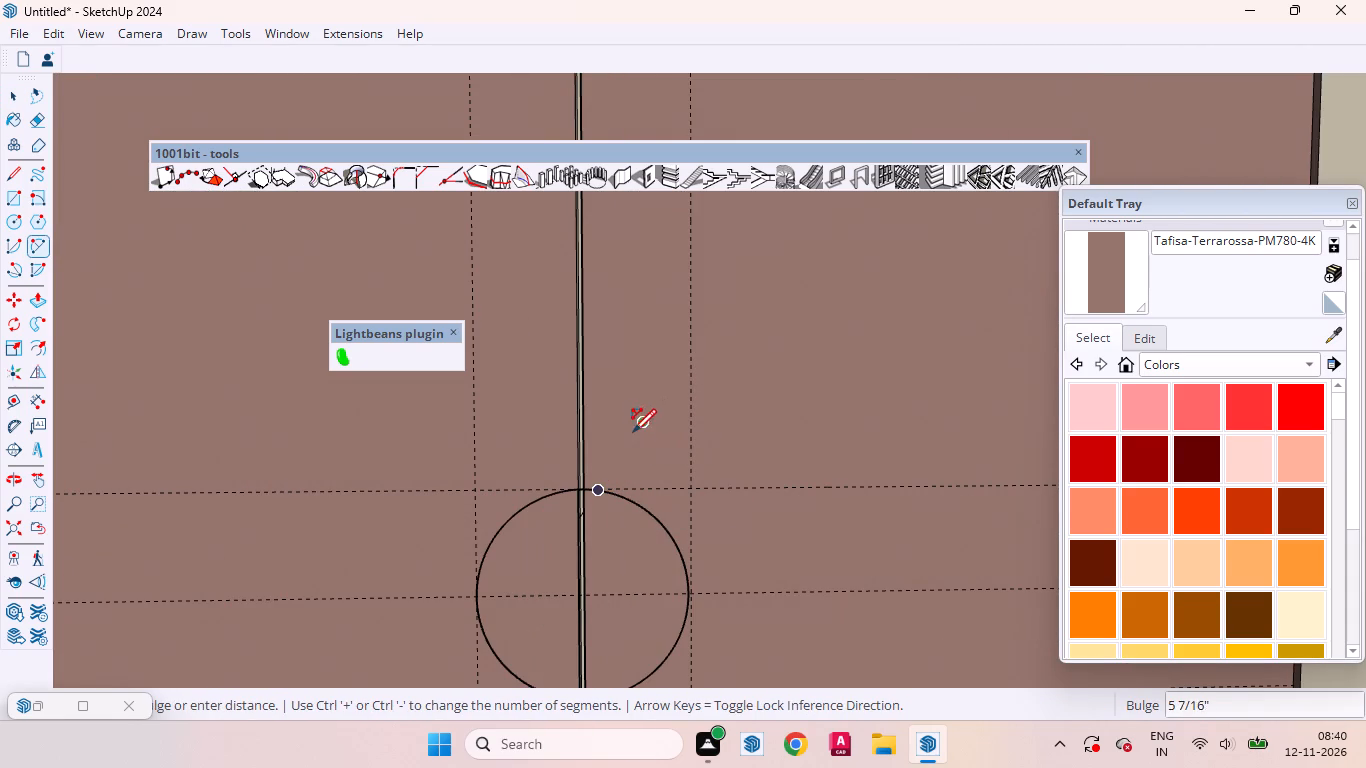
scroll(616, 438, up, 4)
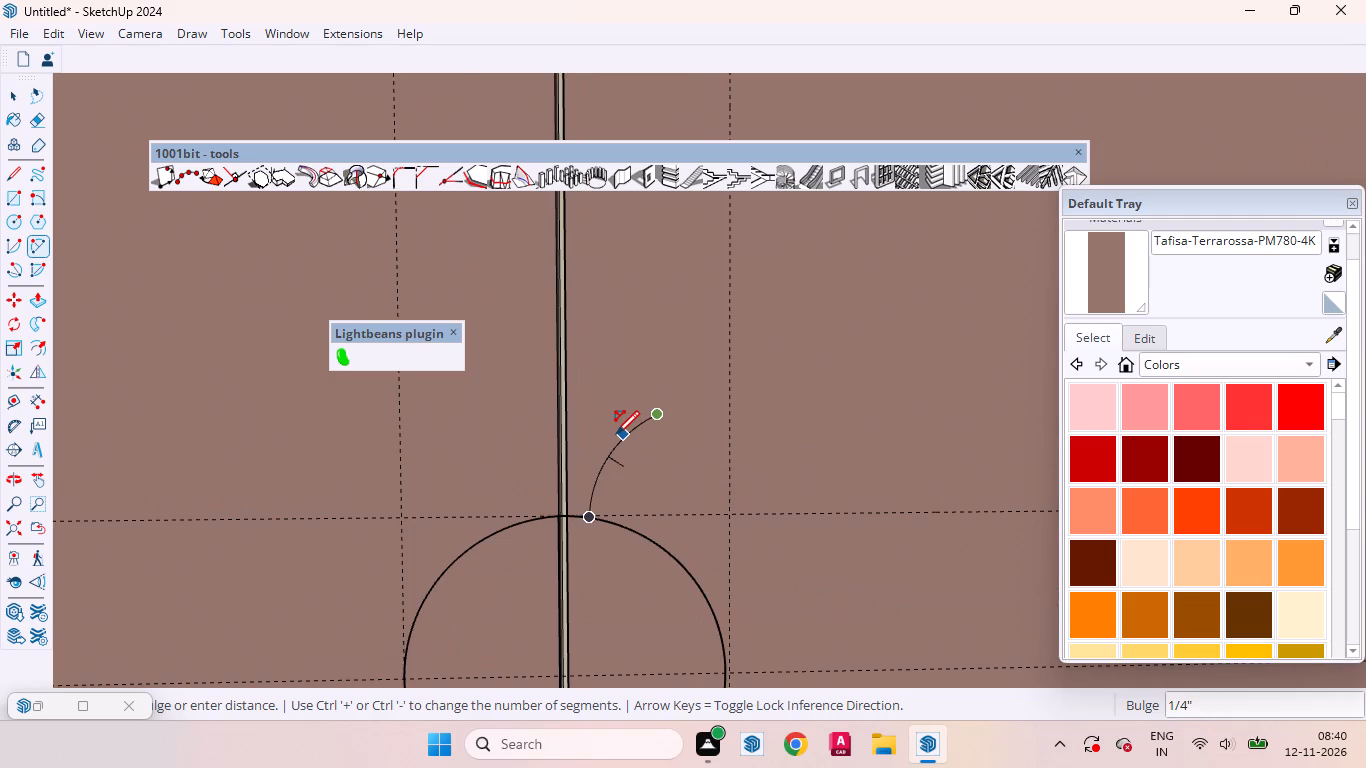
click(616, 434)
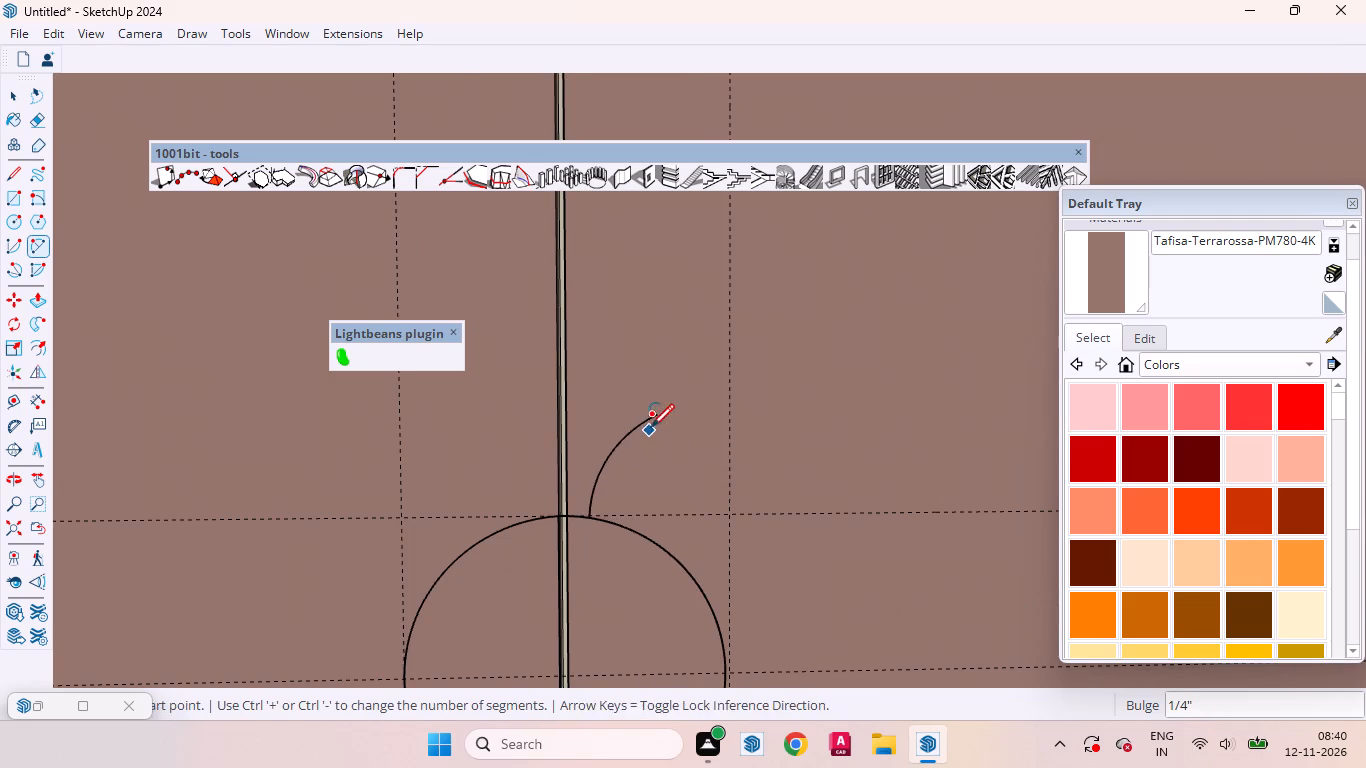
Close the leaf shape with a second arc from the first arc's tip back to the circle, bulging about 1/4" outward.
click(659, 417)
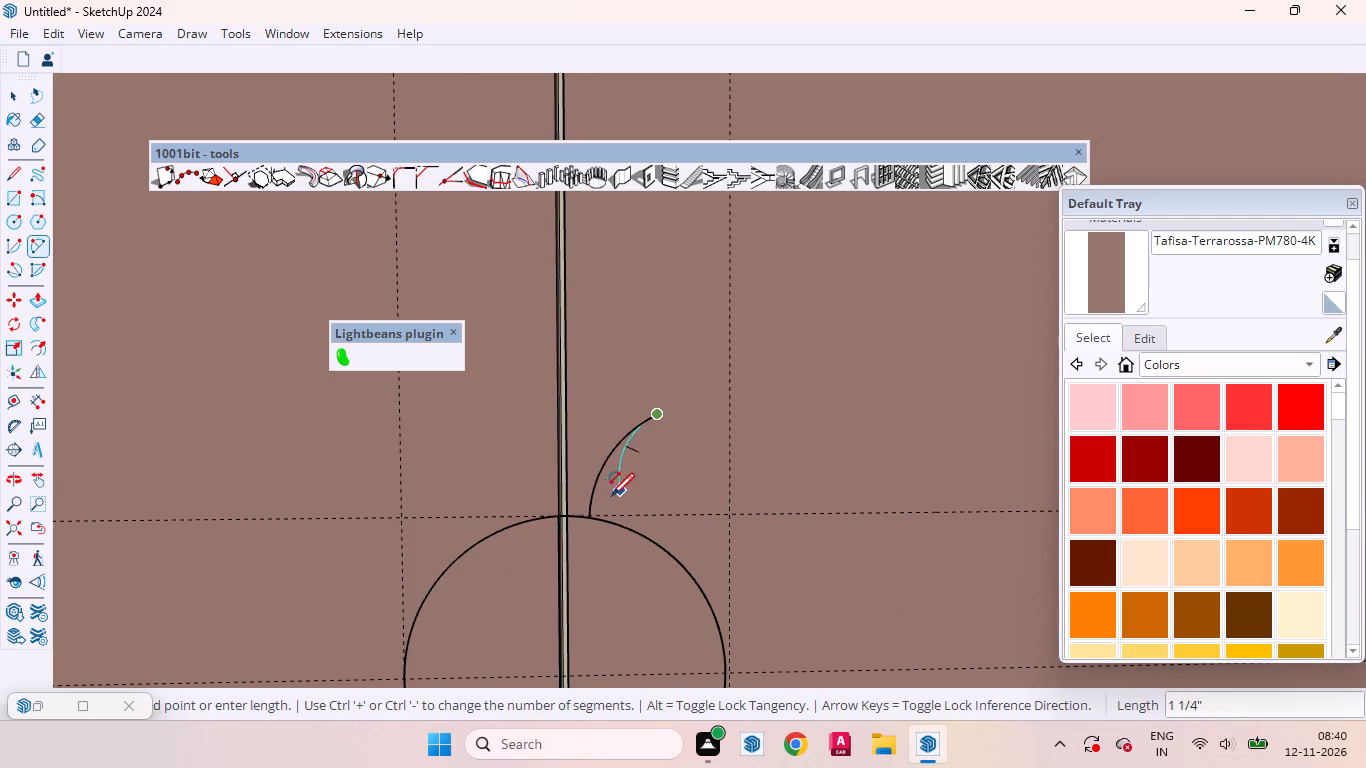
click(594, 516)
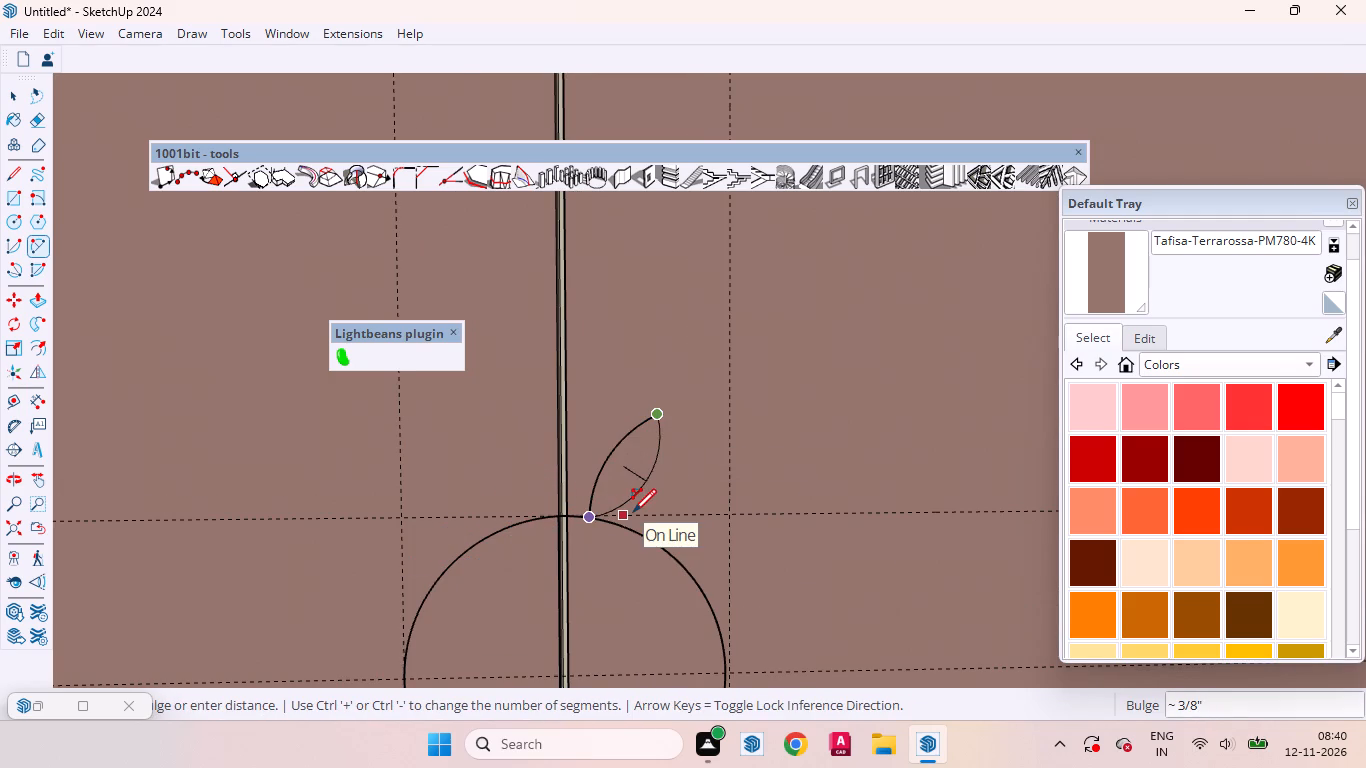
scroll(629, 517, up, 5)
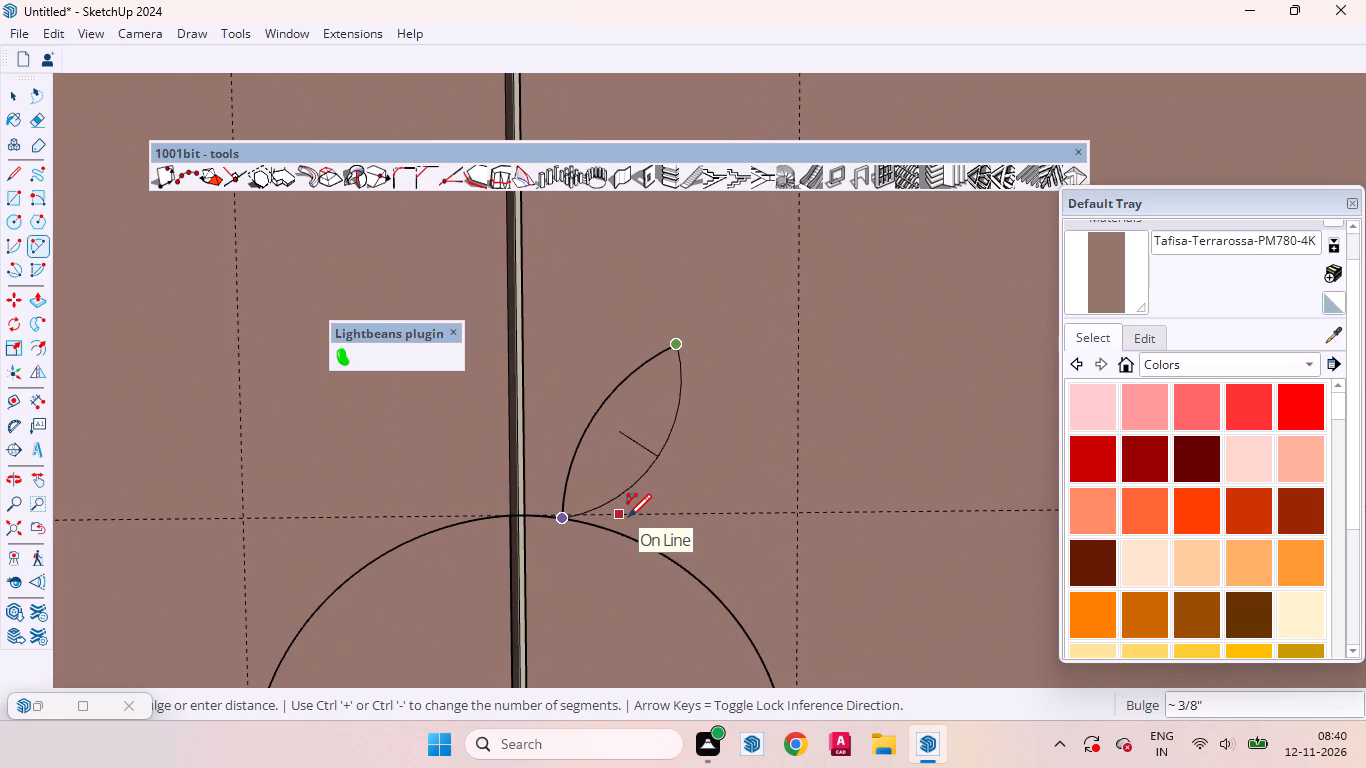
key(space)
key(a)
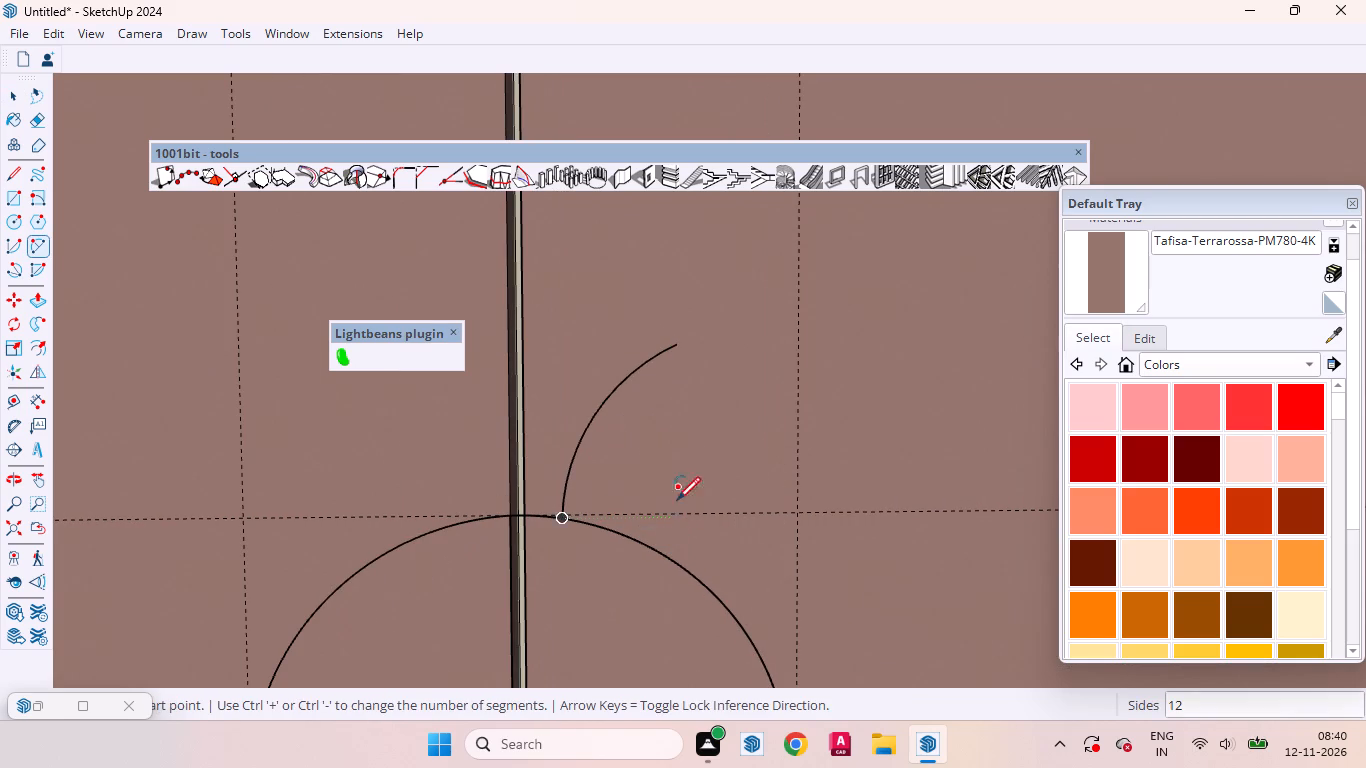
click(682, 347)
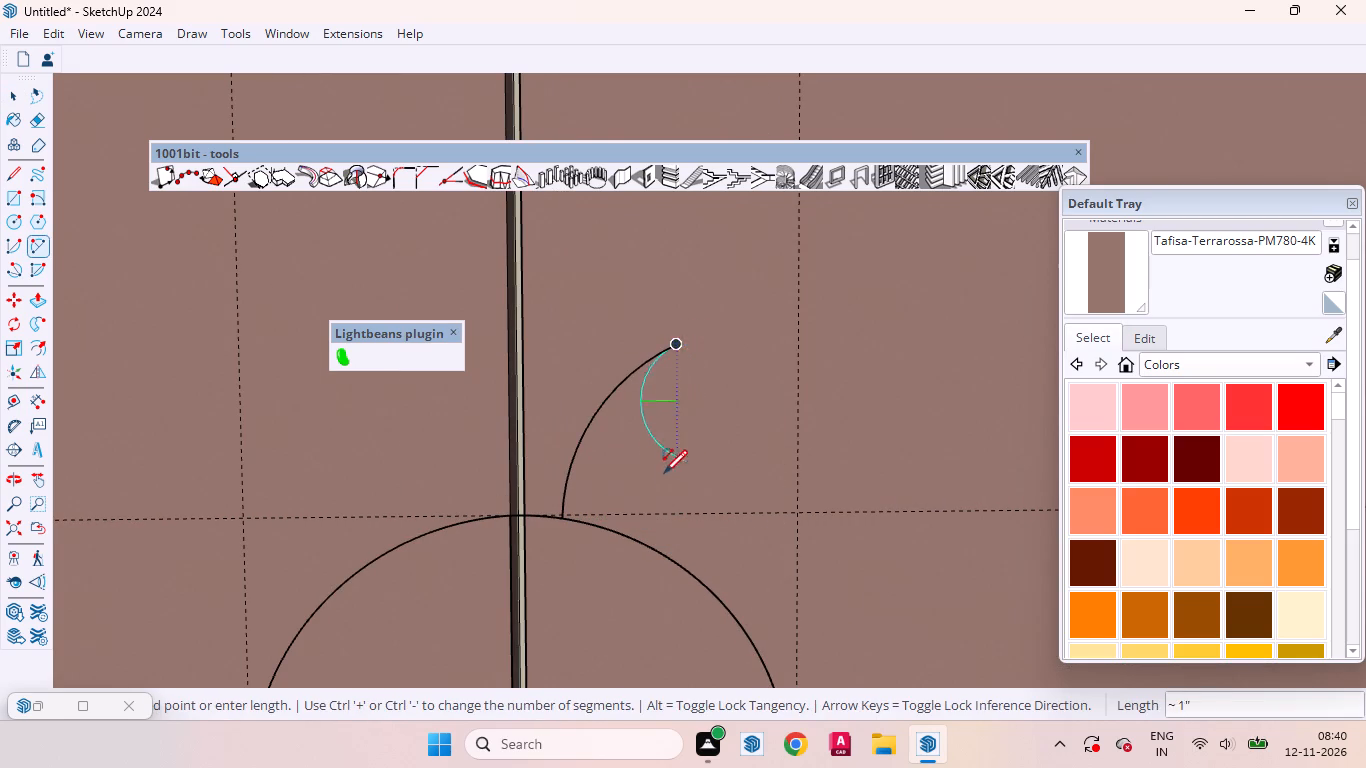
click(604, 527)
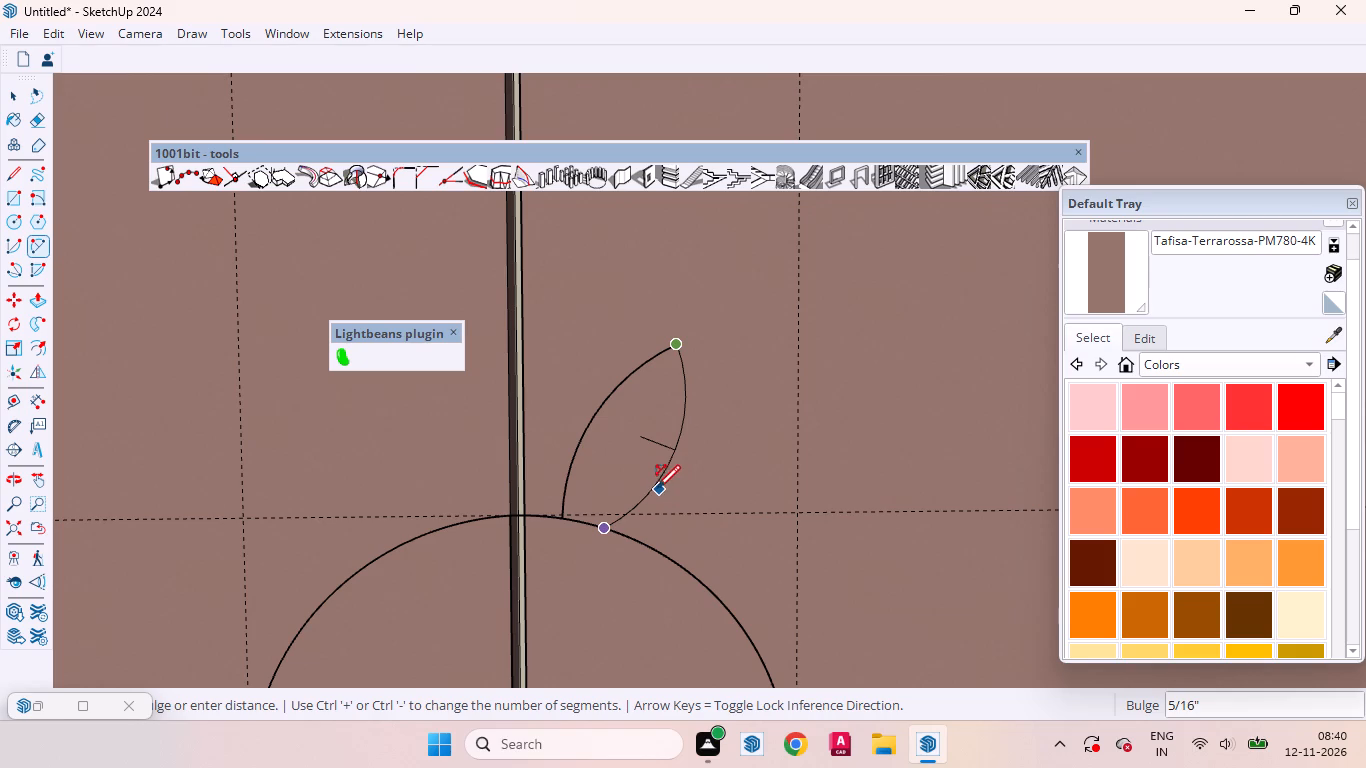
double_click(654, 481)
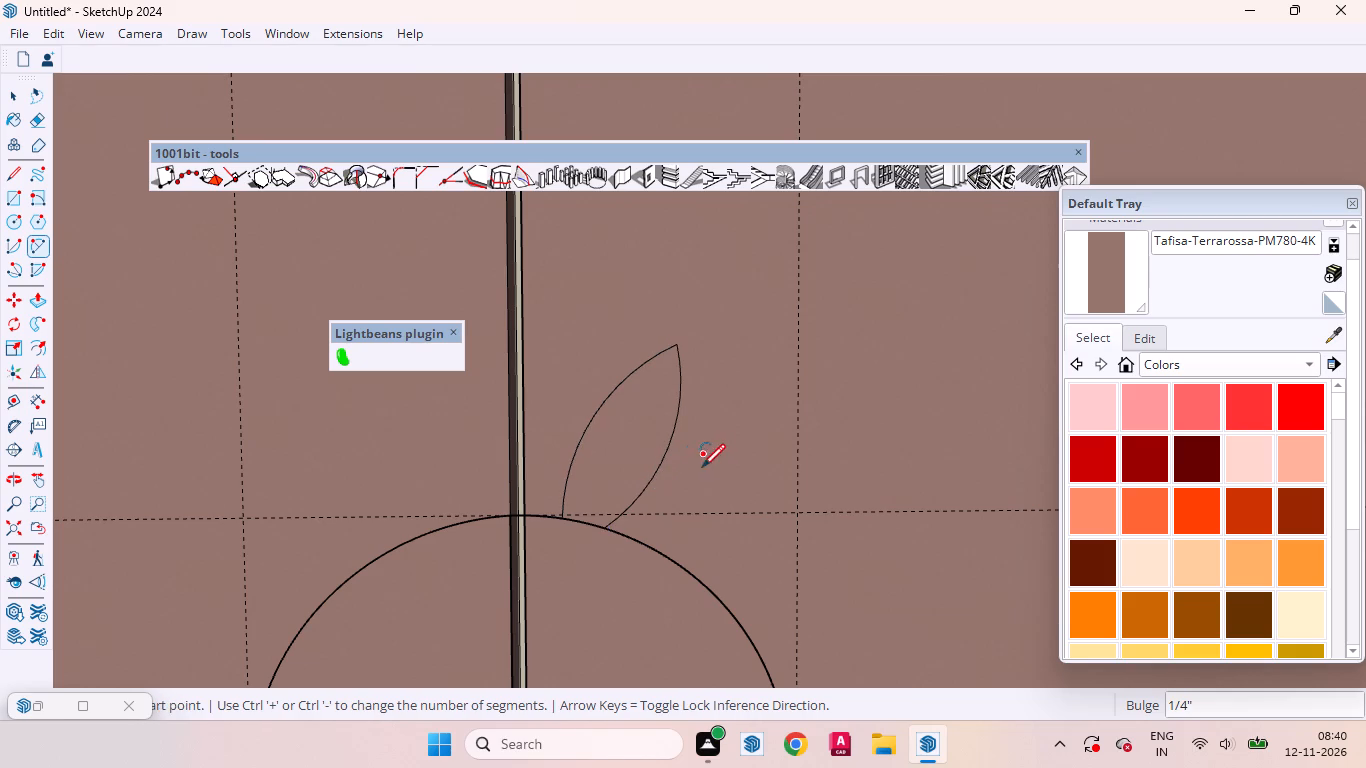
Select the leaf's face and examine its shape and proportion against the circle and the wardrobe doors.
key(space)
click(631, 446)
scroll(703, 410, down, 8)
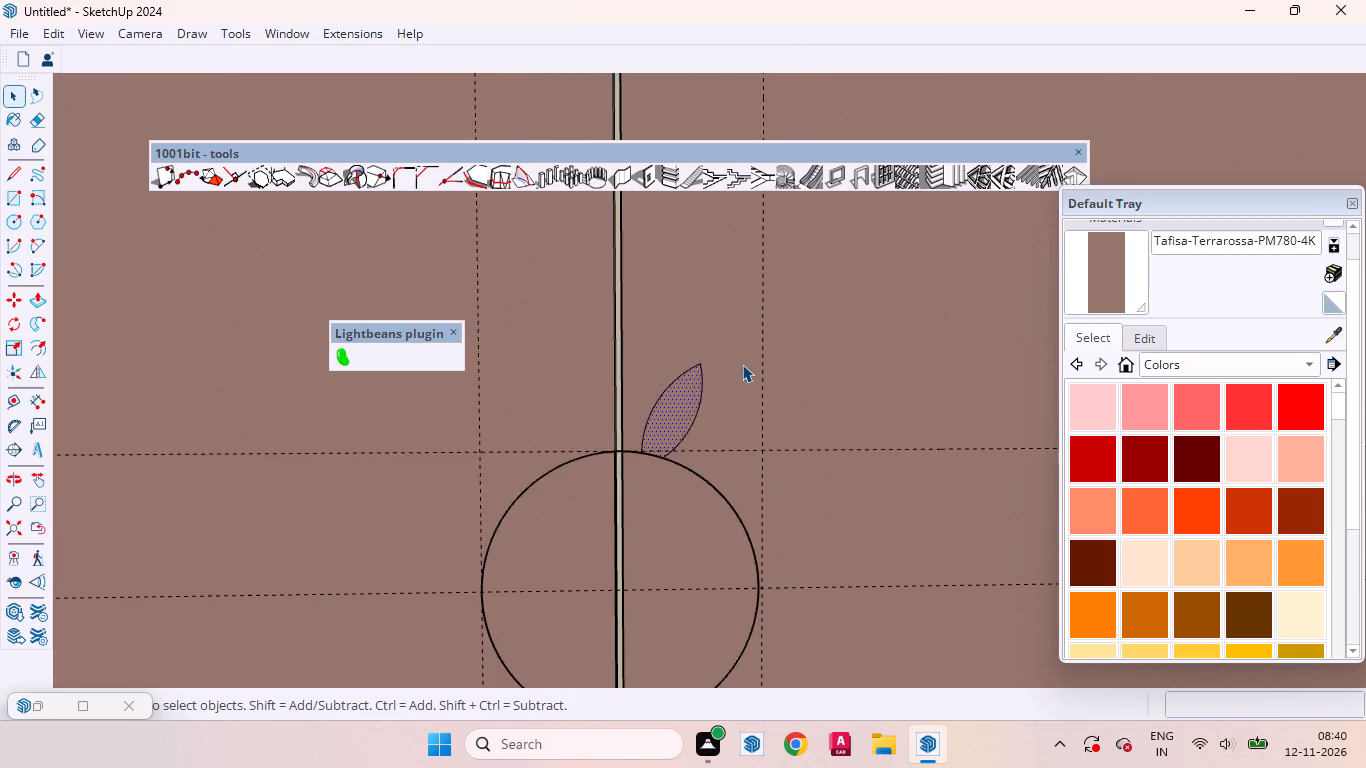
scroll(742, 364, down, 8)
middle_drag(725, 453, 703, 542)
scroll(650, 404, up, 5)
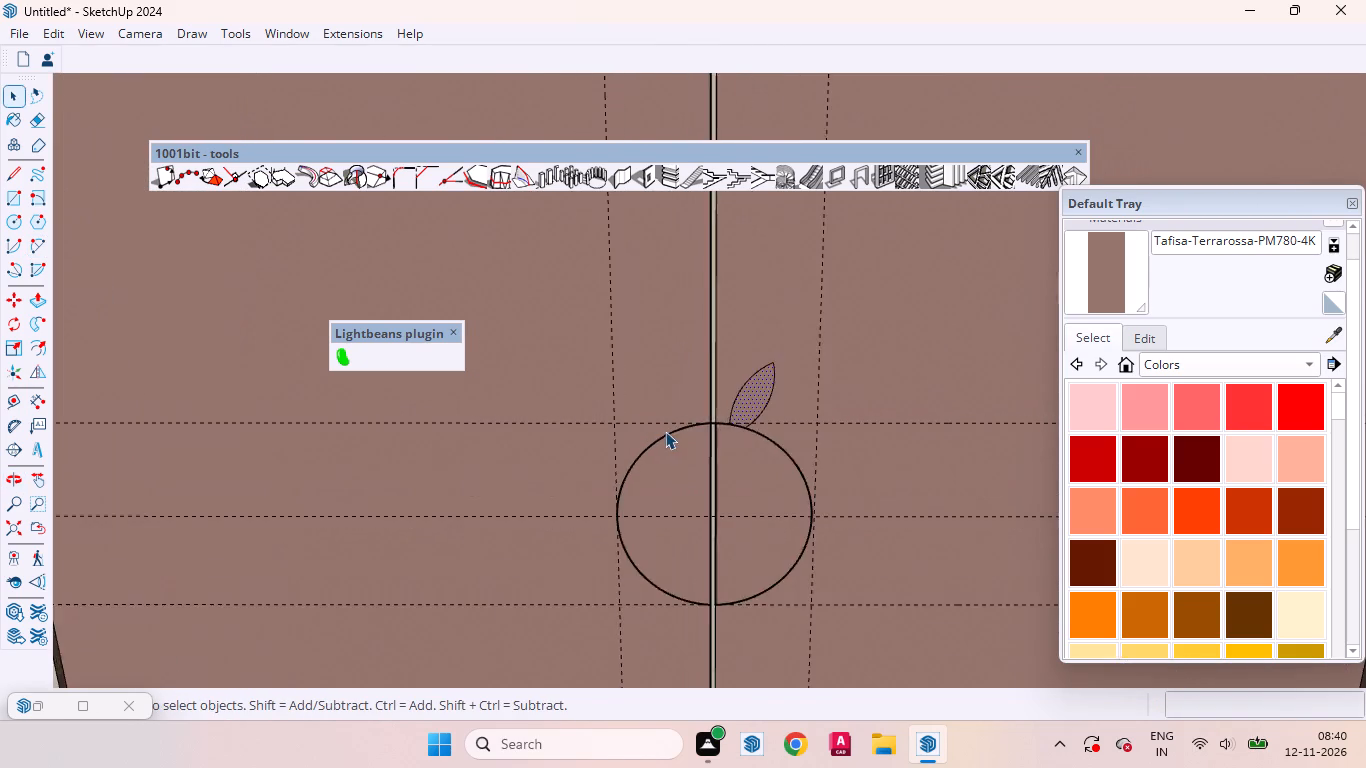
scroll(665, 431, up, 6)
scroll(659, 410, down, 20)
scroll(659, 410, down, 5)
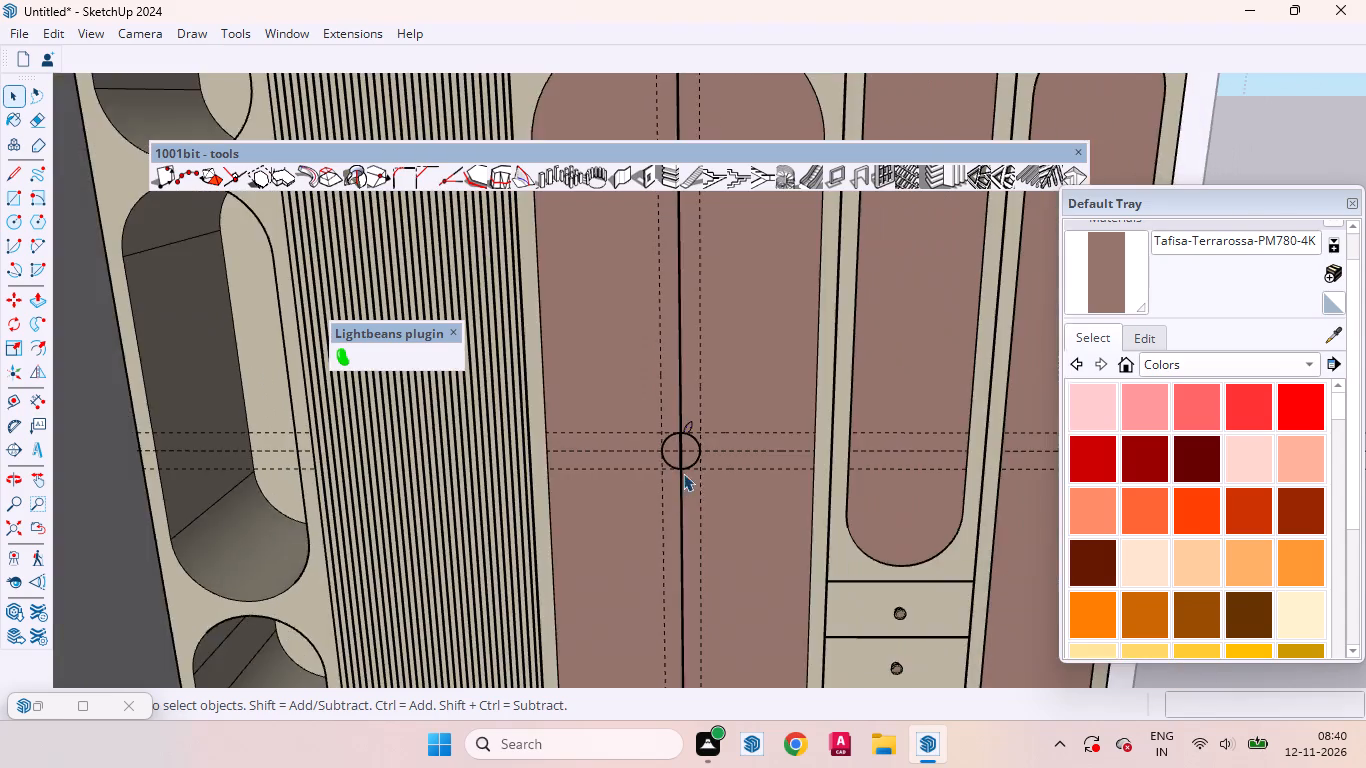
scroll(683, 473, down, 4)
scroll(692, 449, up, 18)
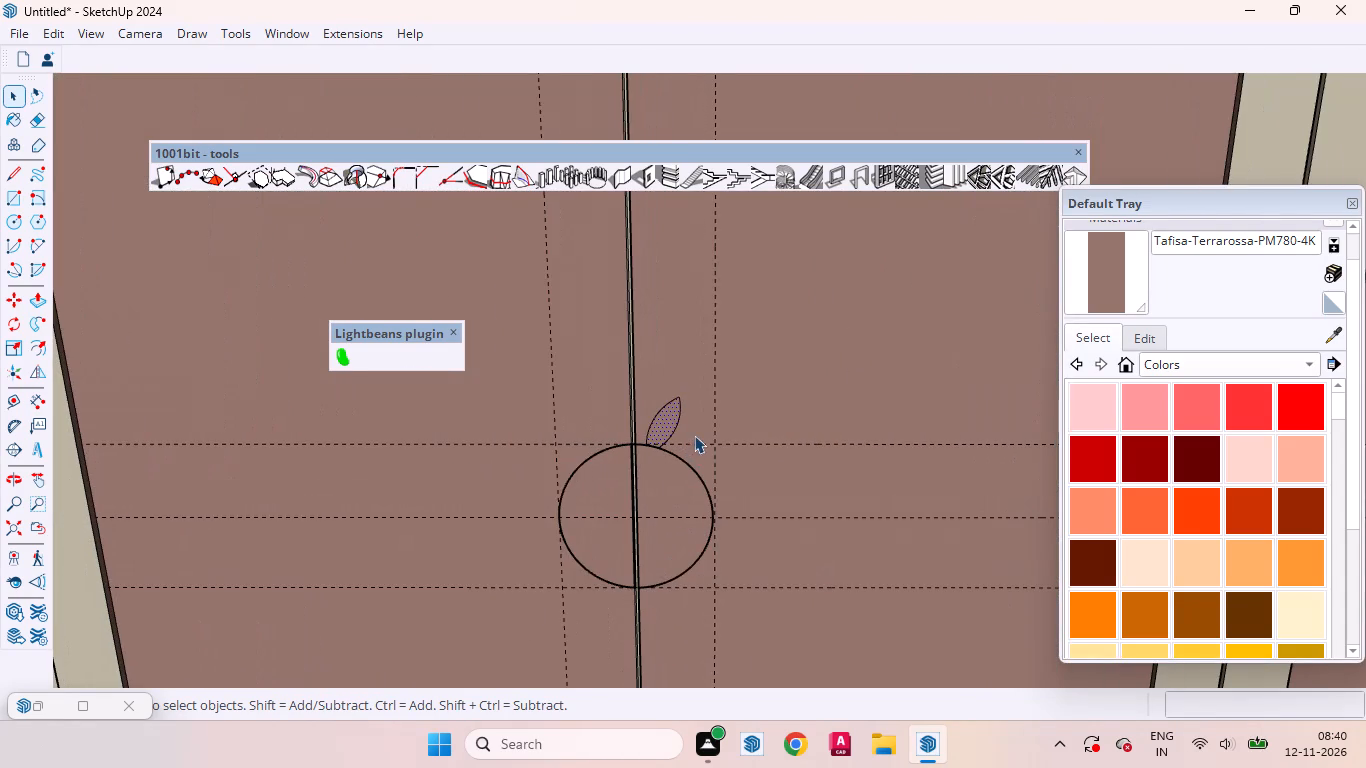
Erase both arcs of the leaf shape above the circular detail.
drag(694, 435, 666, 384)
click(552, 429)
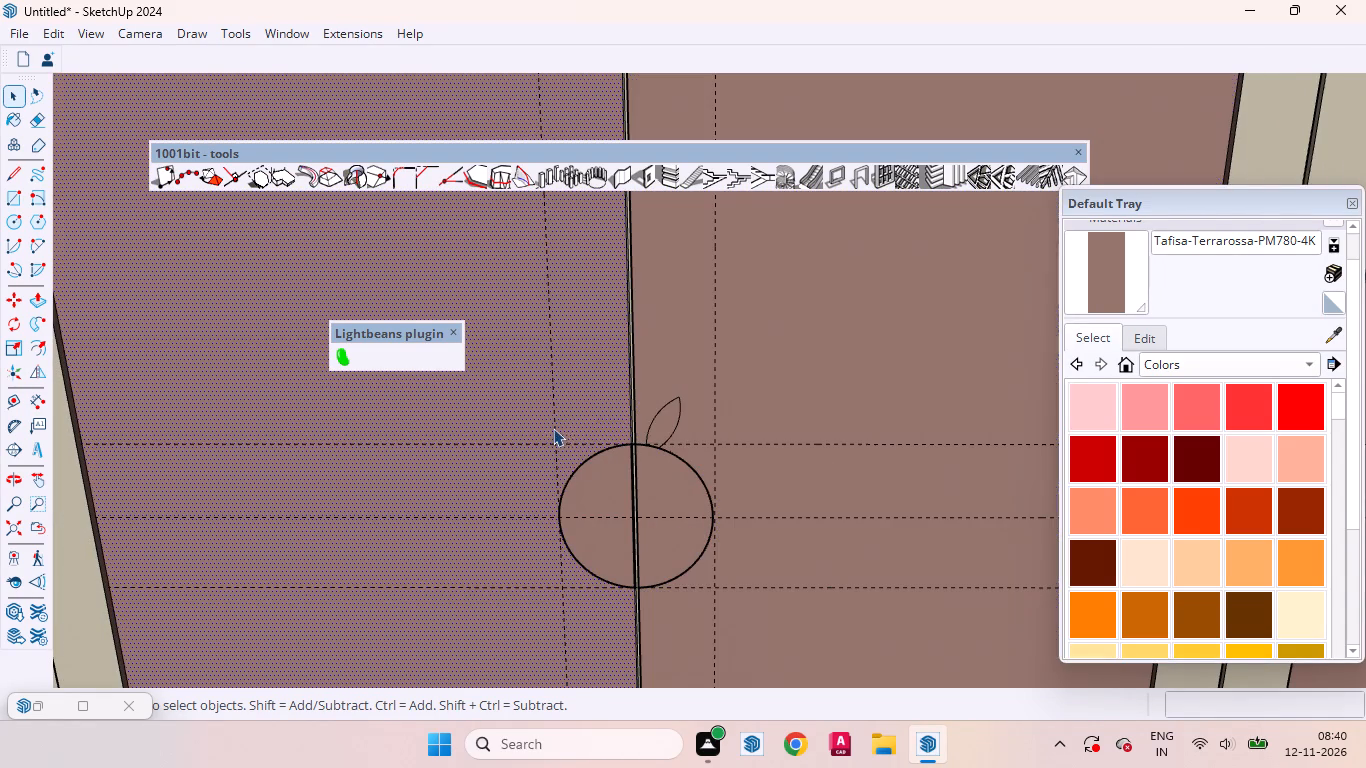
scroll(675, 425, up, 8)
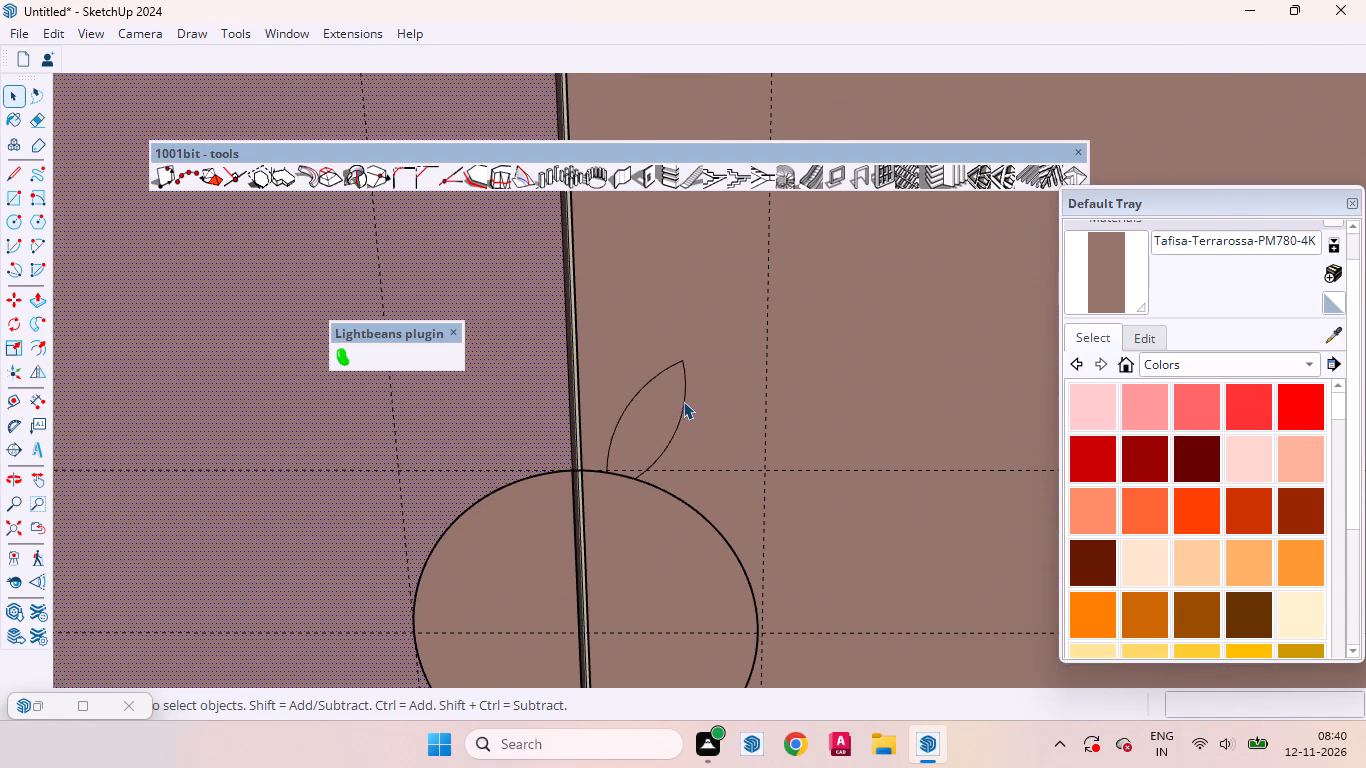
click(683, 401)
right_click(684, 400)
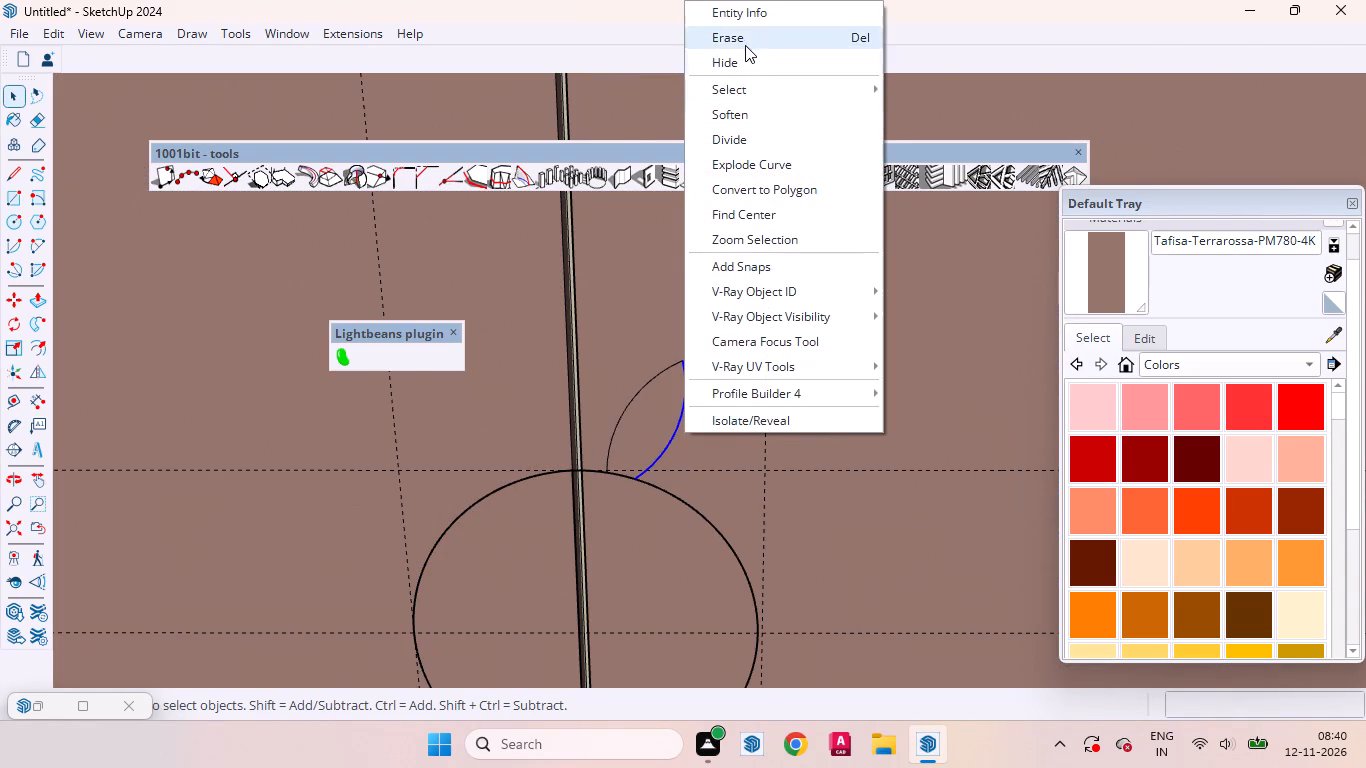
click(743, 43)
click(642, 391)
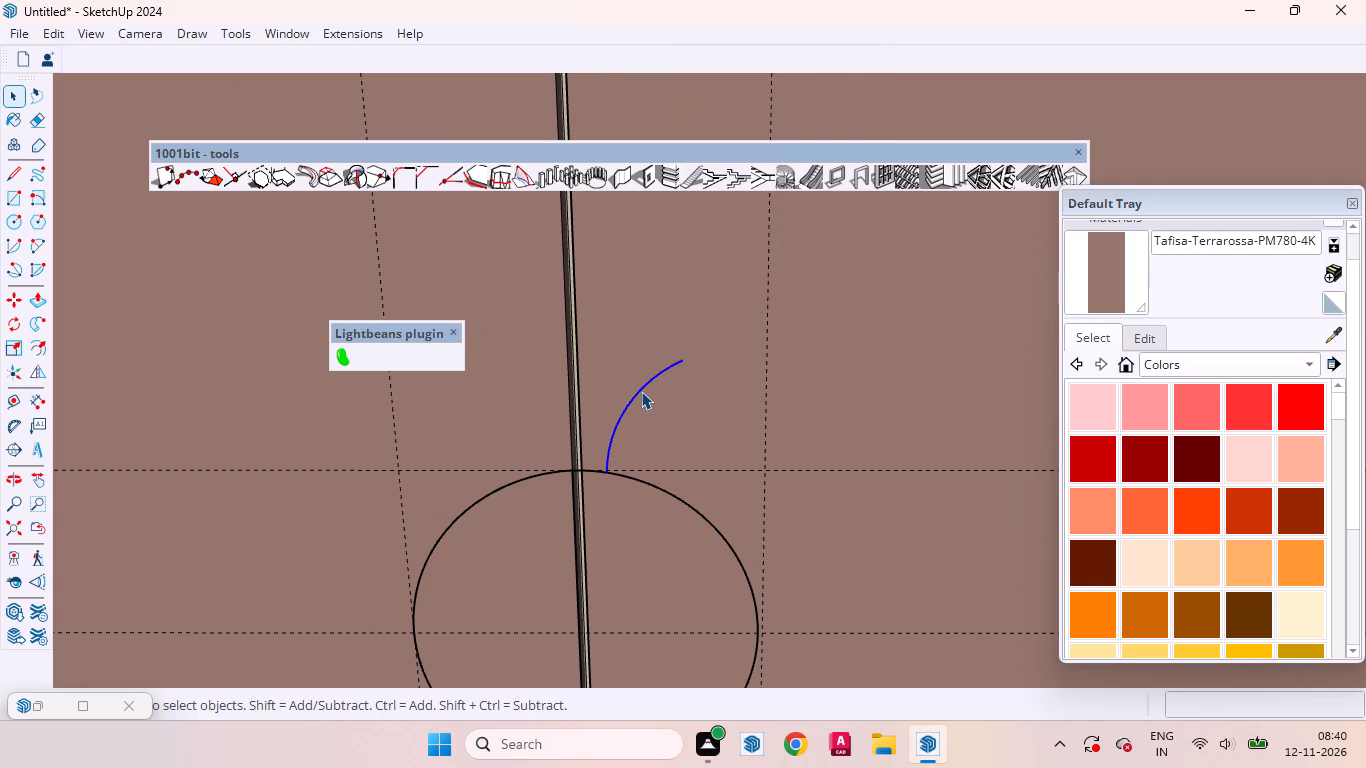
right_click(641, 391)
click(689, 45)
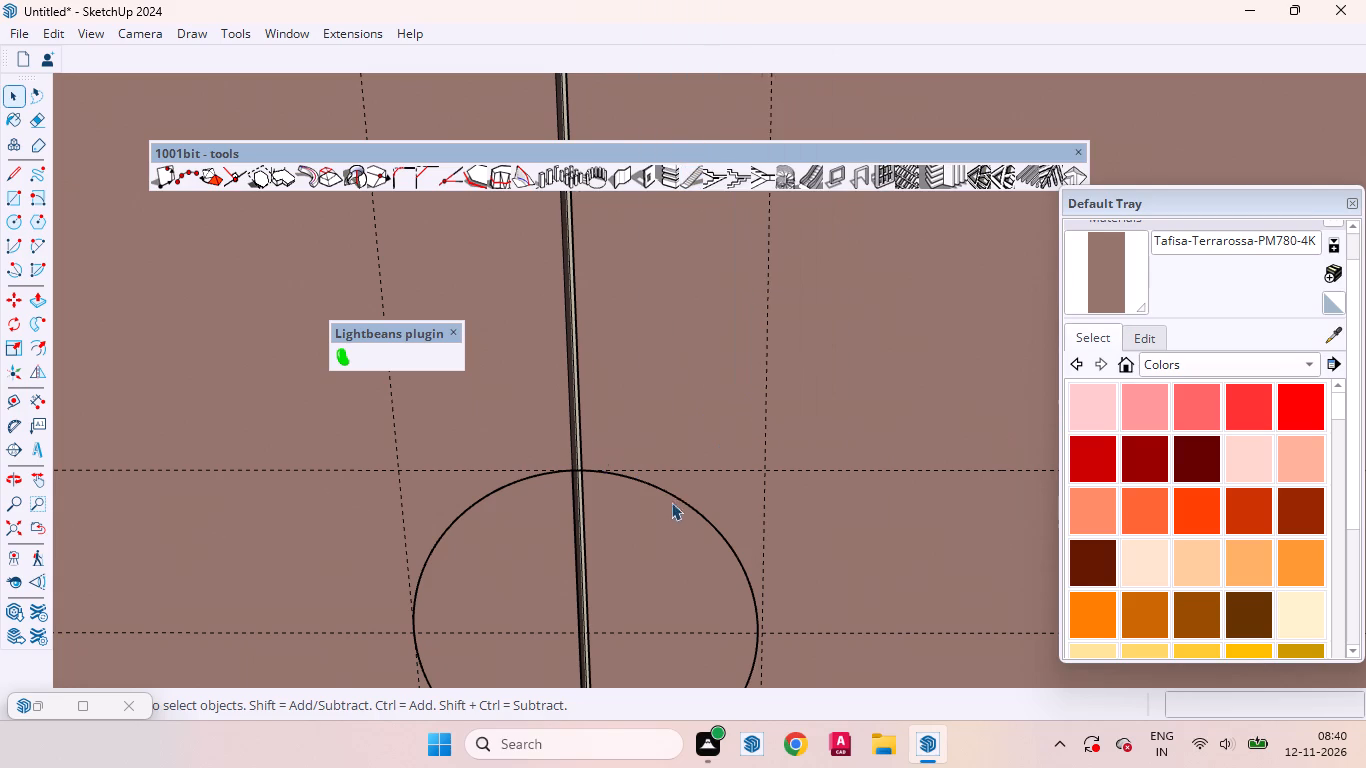
Examine the circular detail's size and placement on the paired arched doors within the whole wardrobe.
scroll(672, 511, down, 14)
middle_drag(651, 539, 629, 461)
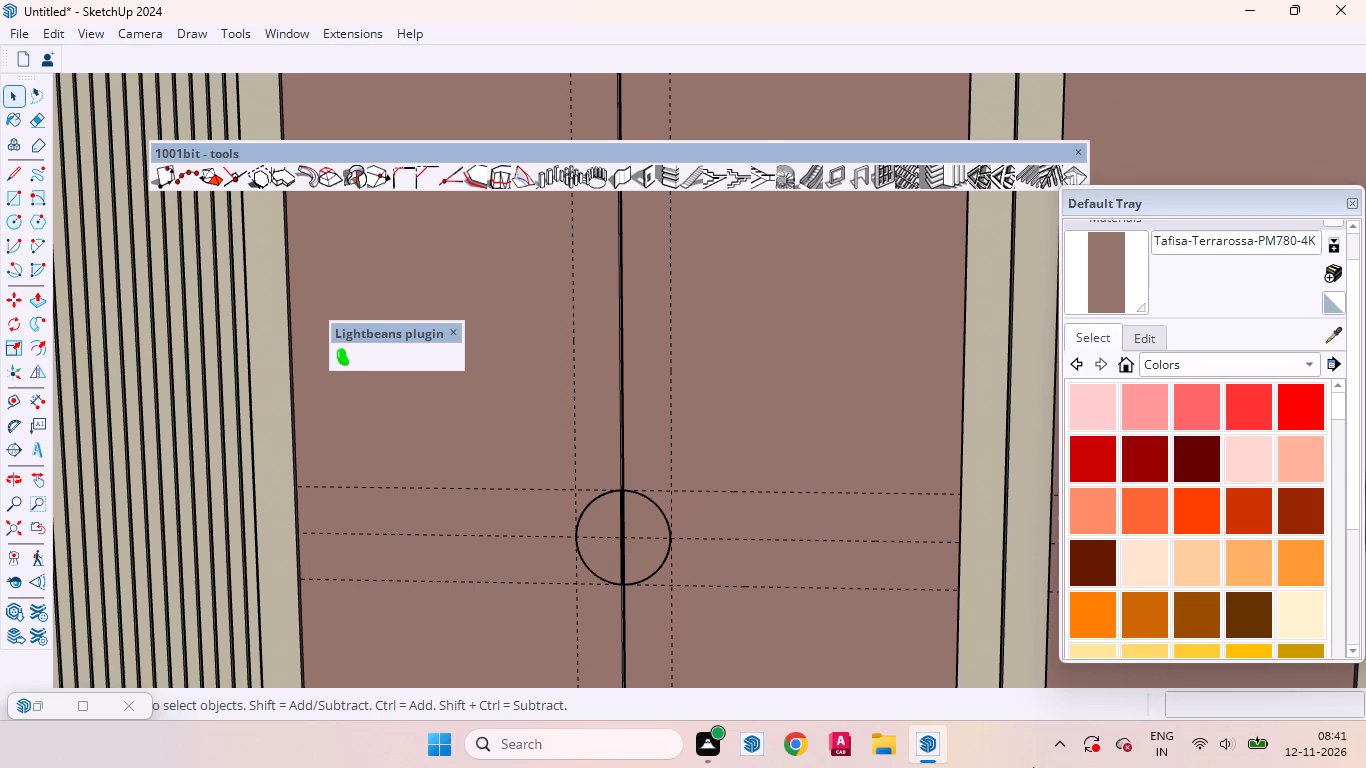
scroll(600, 494, up, 4)
scroll(638, 472, down, 12)
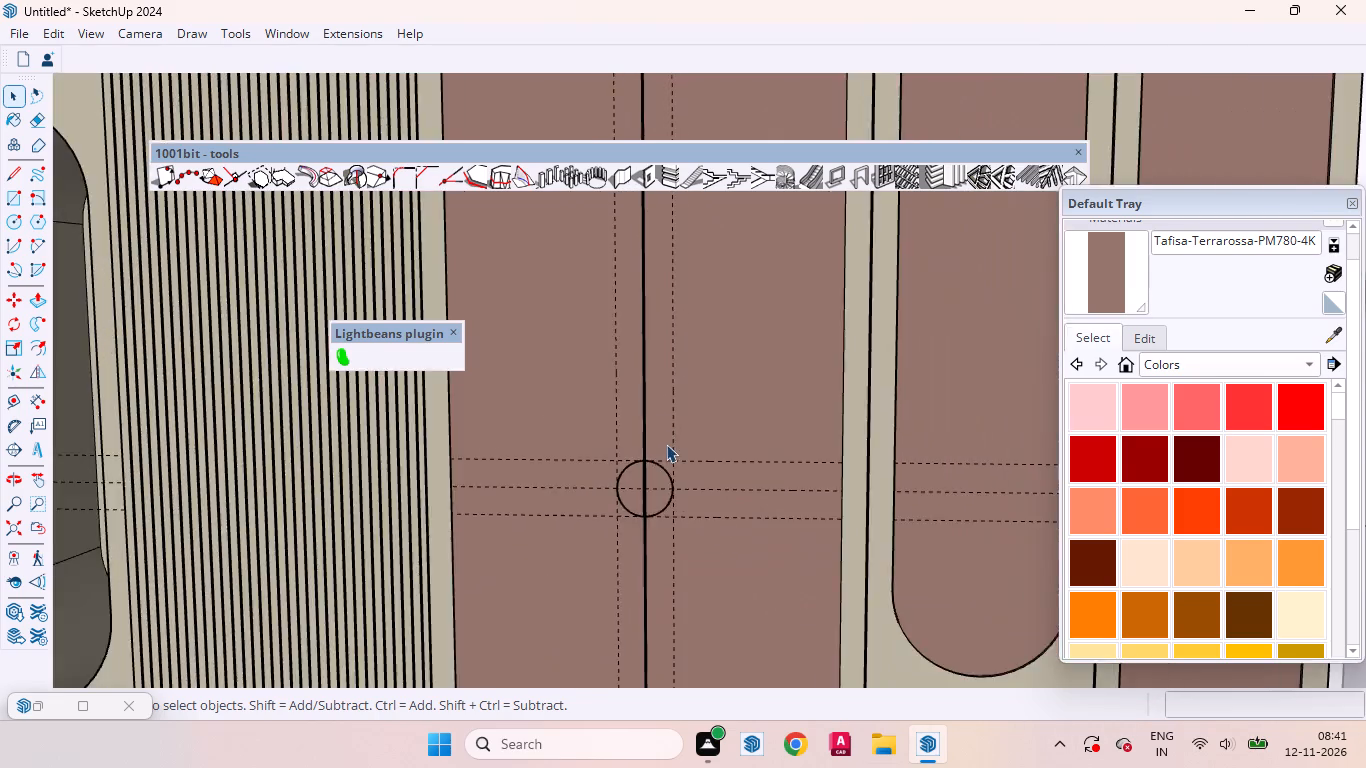
scroll(666, 444, down, 3)
scroll(633, 540, up, 1)
scroll(633, 540, down, 14)
scroll(674, 542, up, 9)
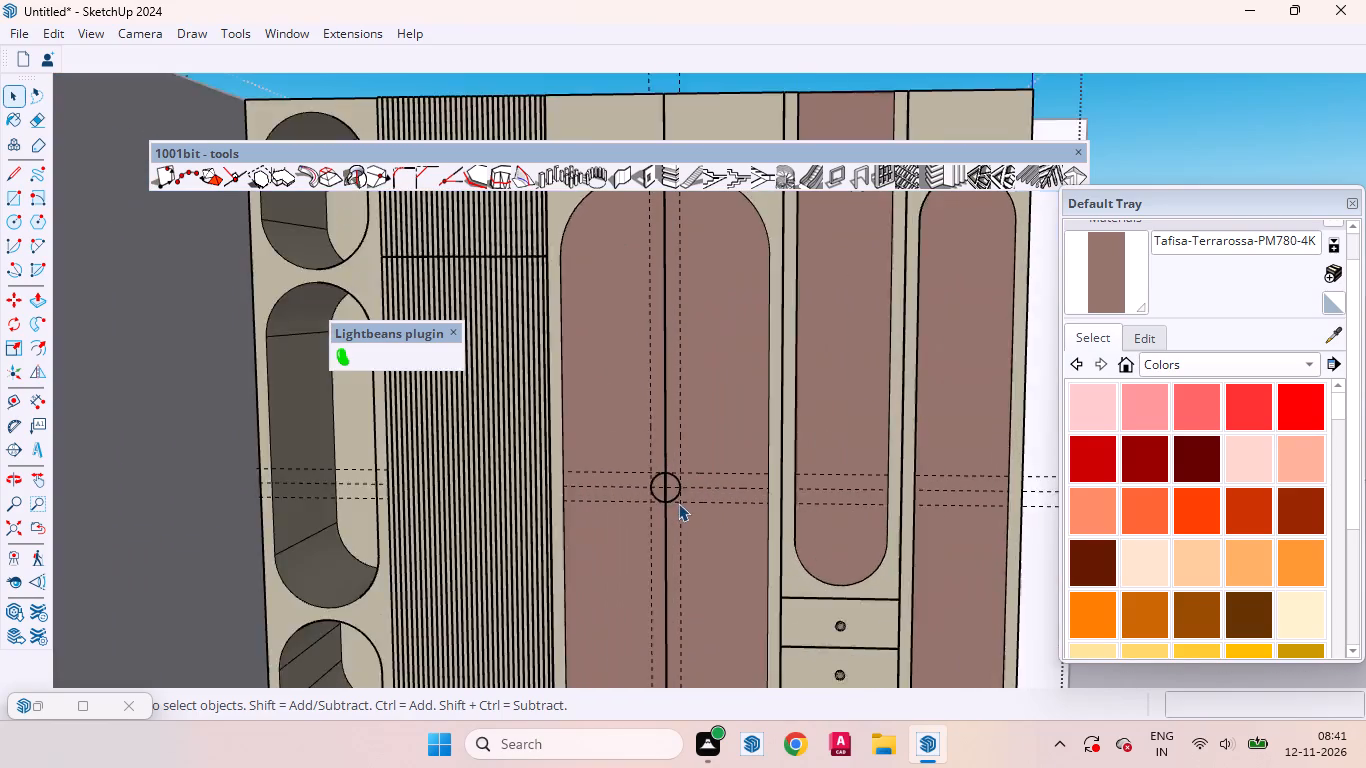
scroll(678, 503, up, 9)
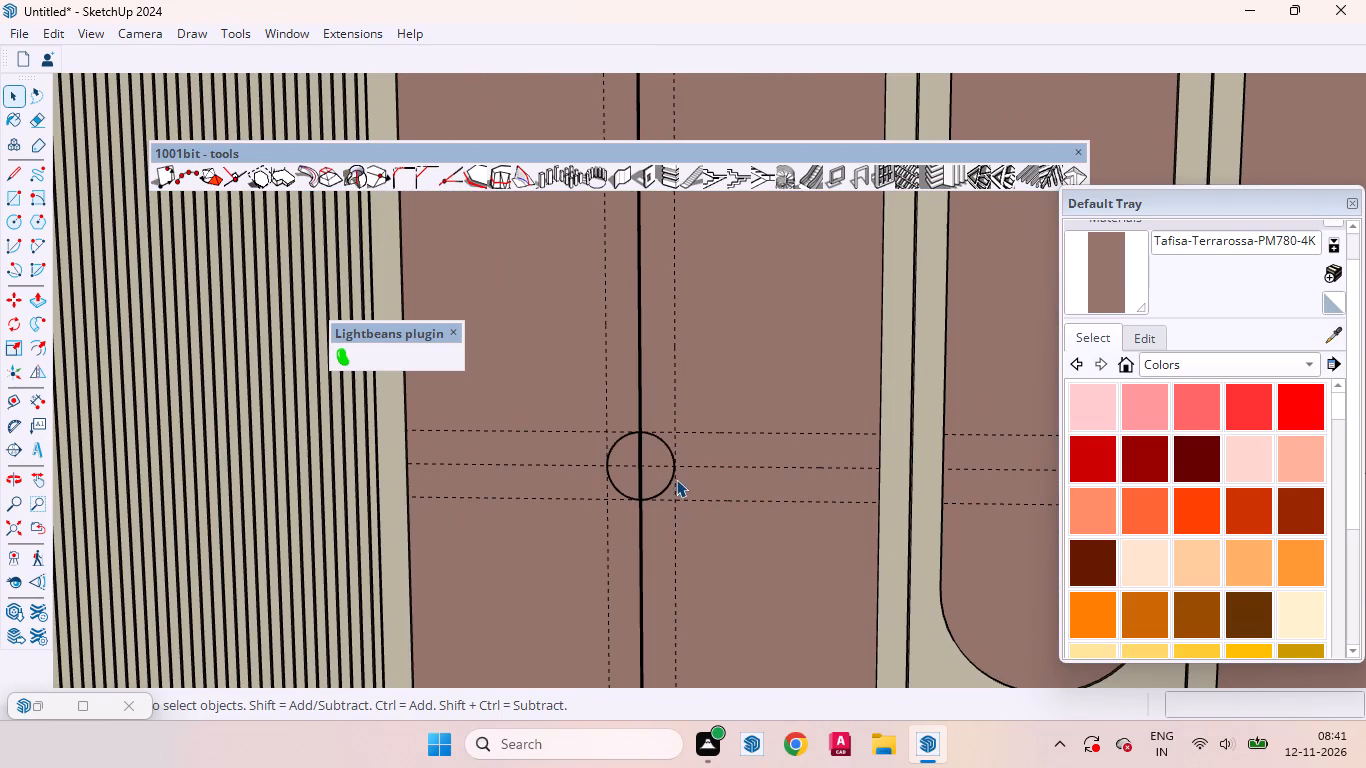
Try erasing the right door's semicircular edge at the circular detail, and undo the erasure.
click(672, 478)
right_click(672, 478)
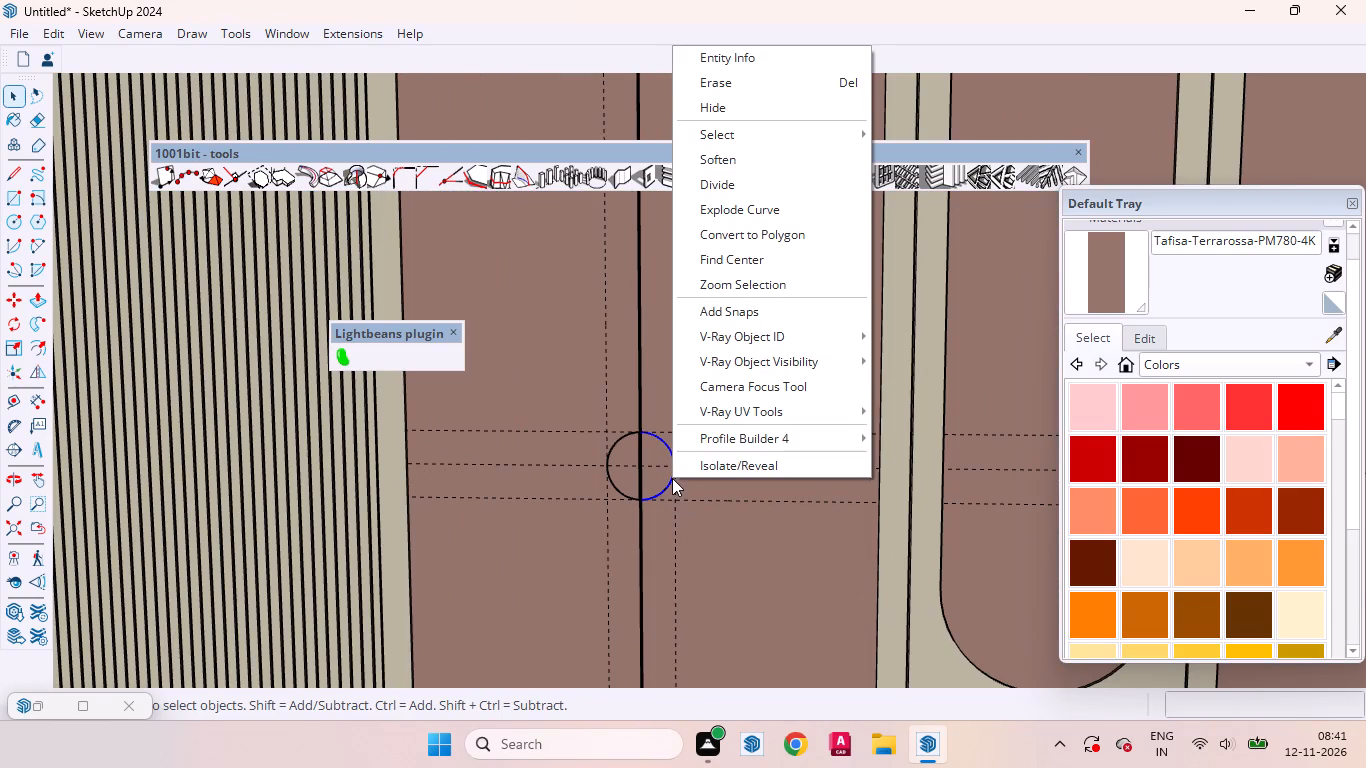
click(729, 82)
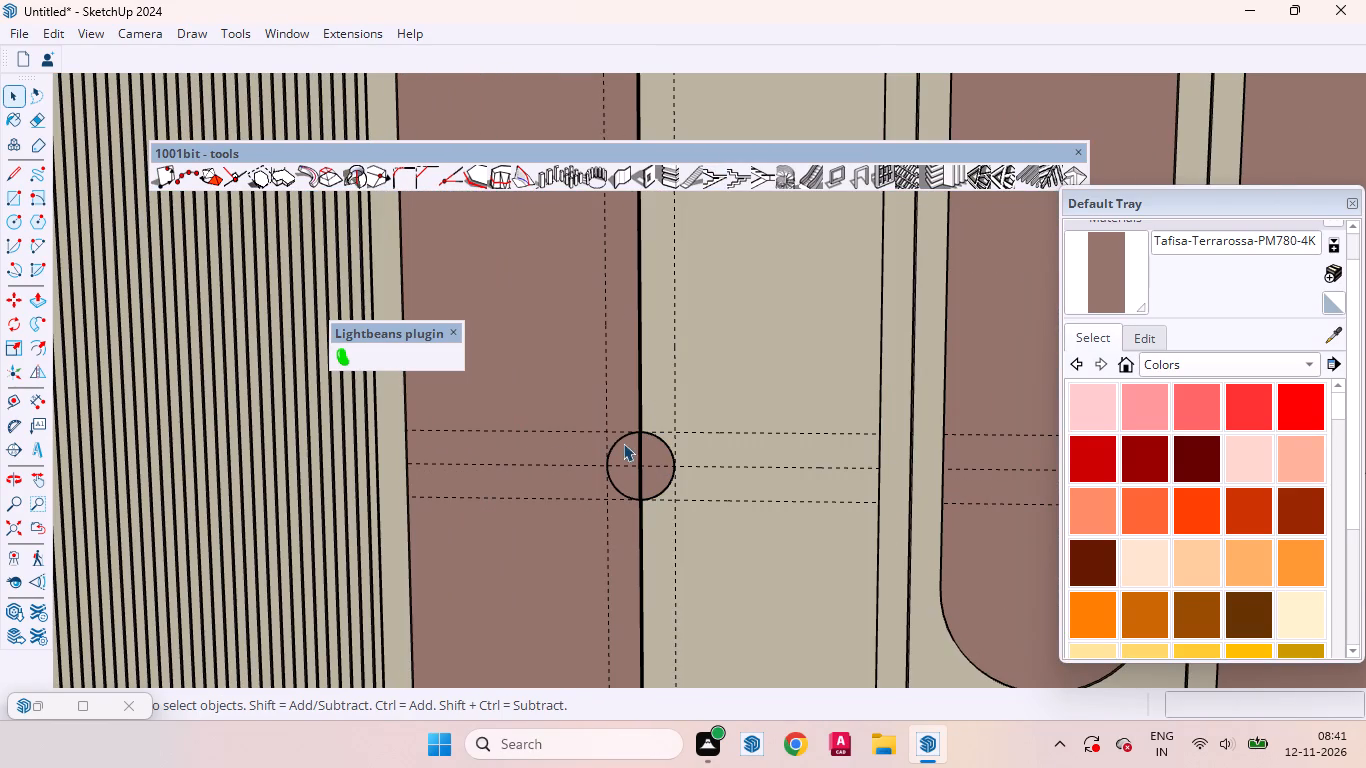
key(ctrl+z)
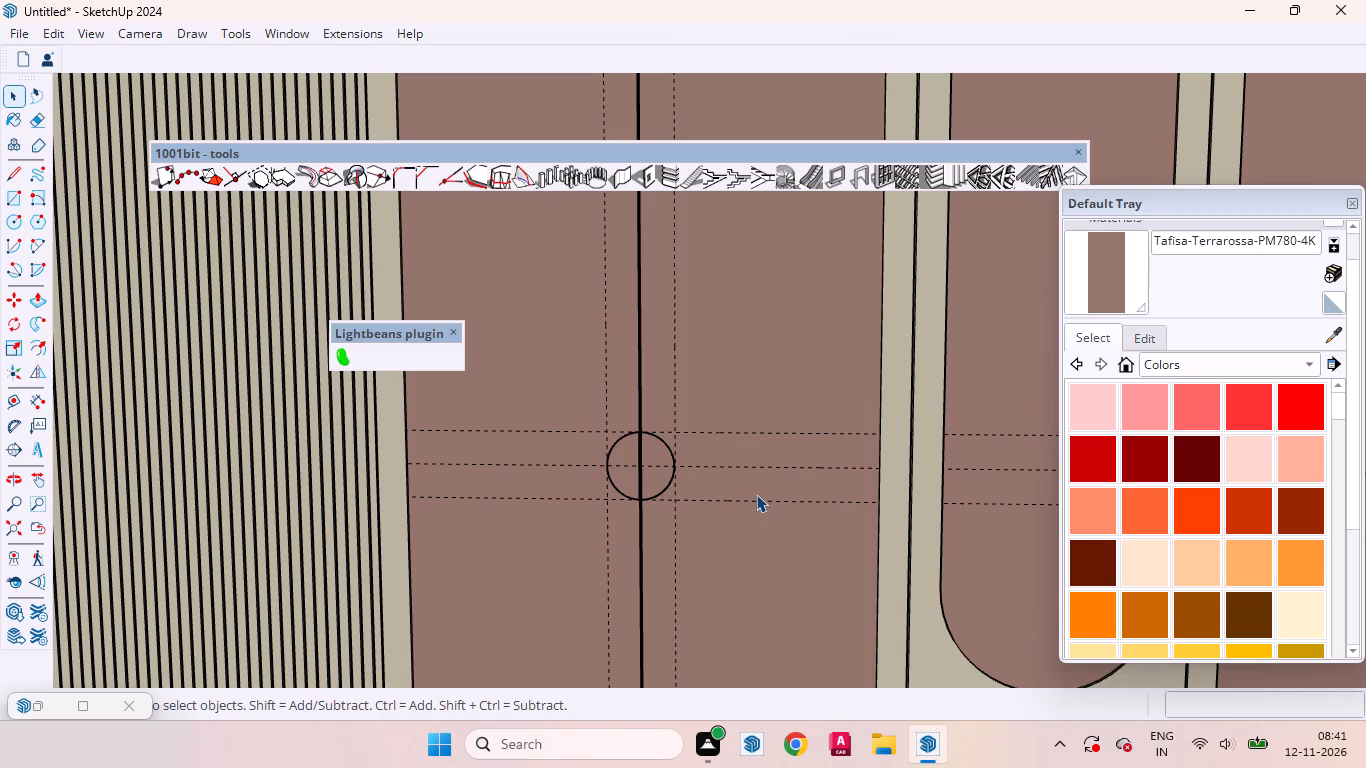
Delete the grouped circular detail from across the paired arched doors' central gap.
click(648, 452)
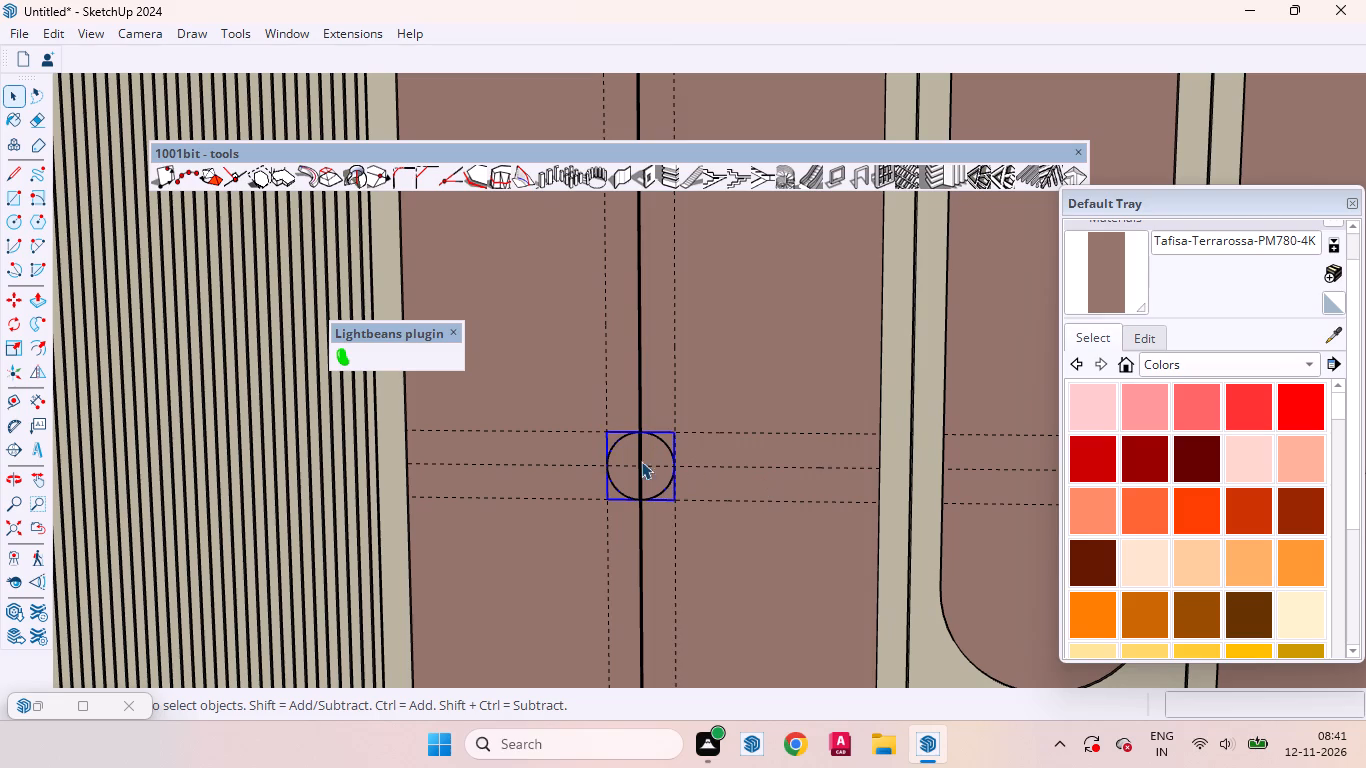
click(629, 456)
key(Delete)
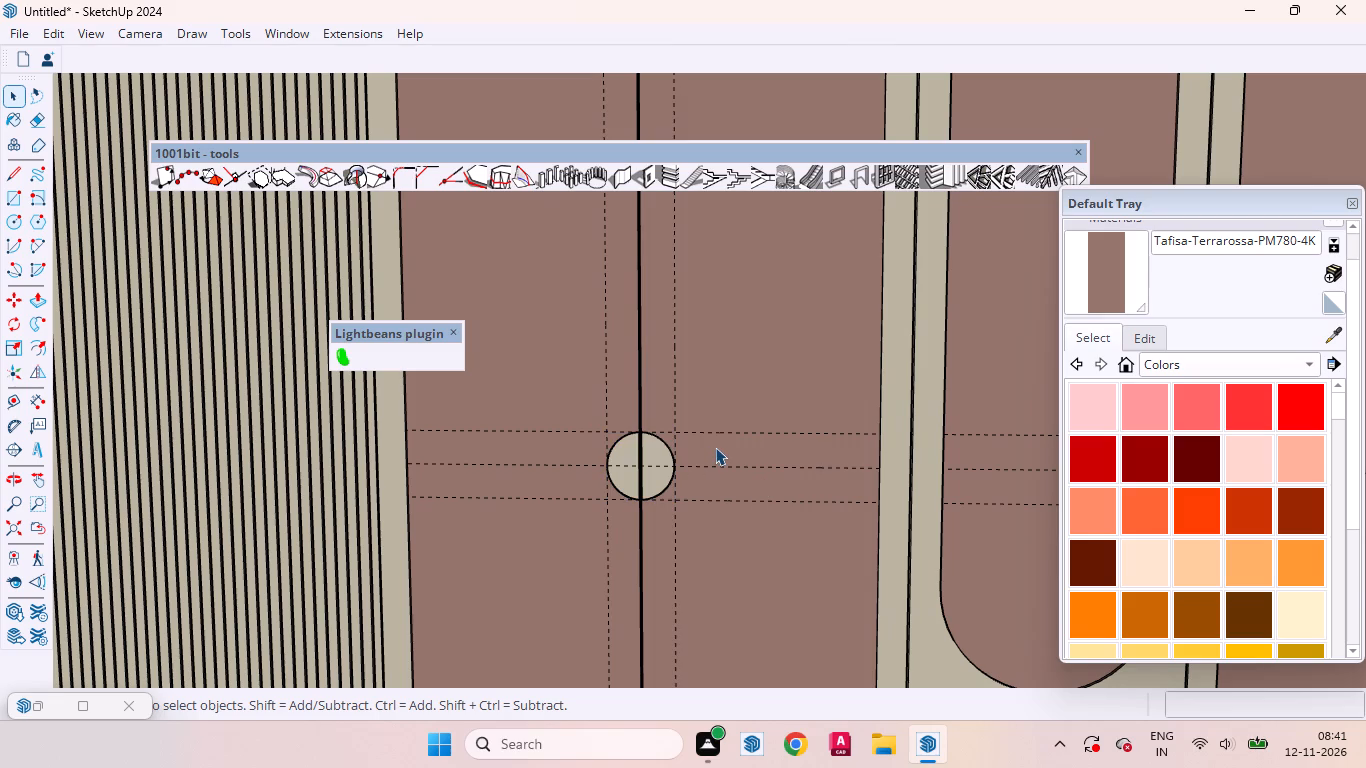
Undo the circular detail's construction on the paired doors back to the single vertical and single horizontal guide.
scroll(683, 477, up, 13)
click(660, 501)
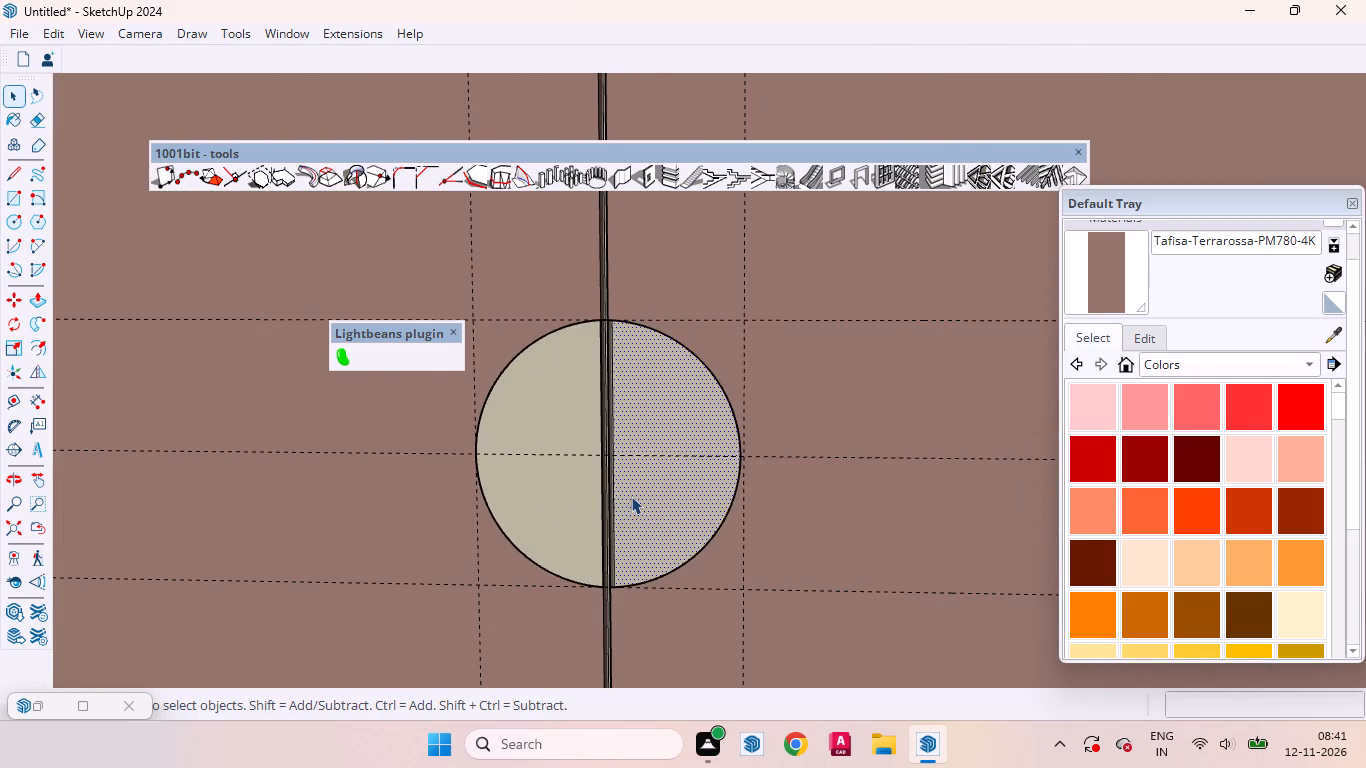
middle_drag(600, 495, 774, 612)
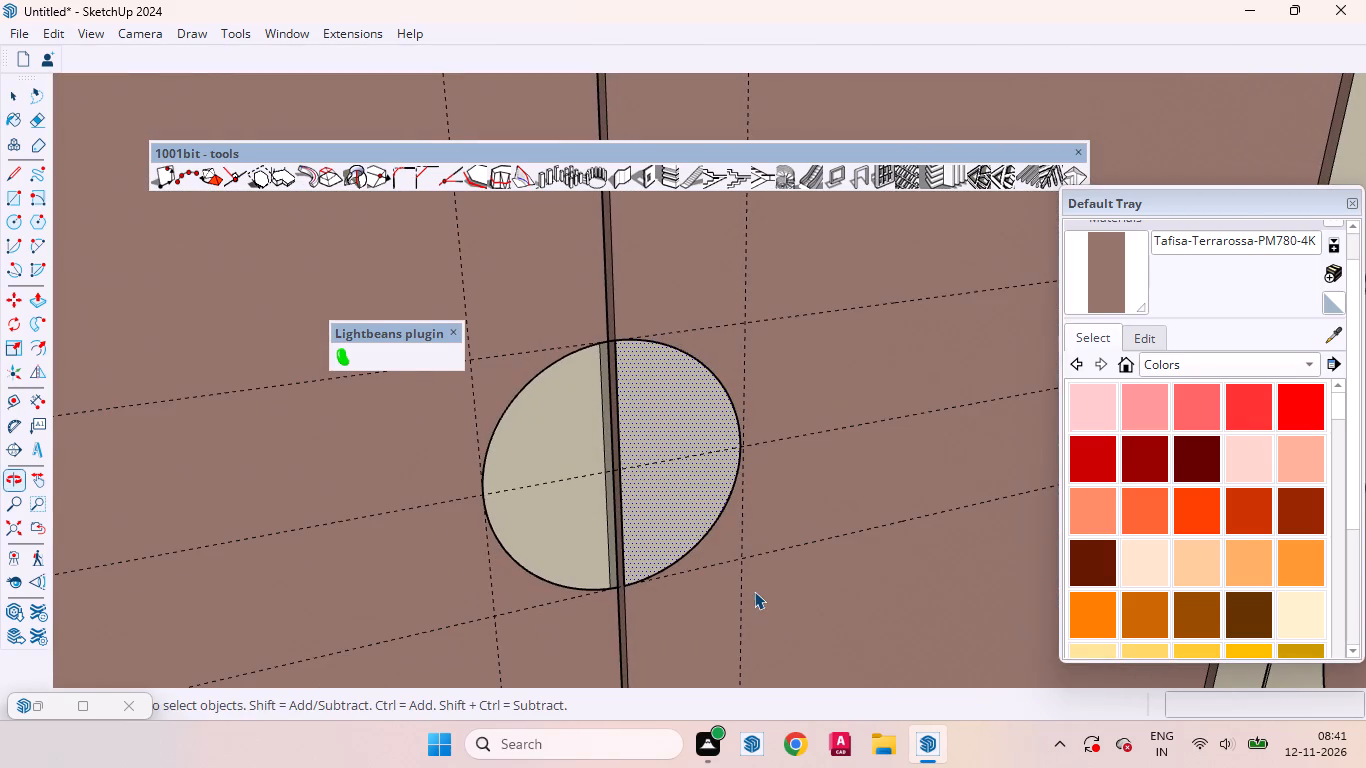
key(ctrl+z)
key(ctrl+z)
key(ctrl+z)
key(ctrl+z)
key(z)
key(z)
key(ctrl+z)
key(ctrl+z)
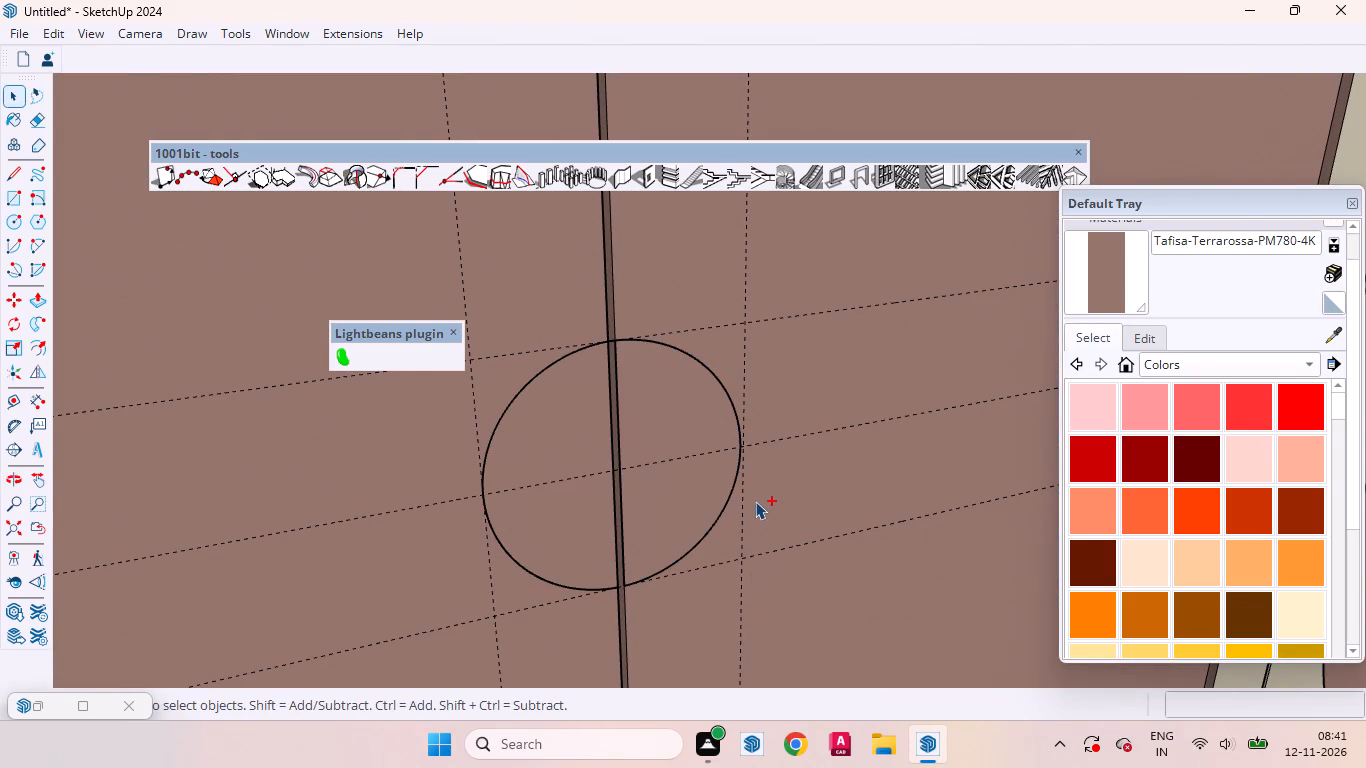
key(ctrl+z)
key(ctrl+z)
key(ctrl+z)
key(ctrl+z)
key(ctrl+z)
text(zz)
key(ctrl+z)
key(space)
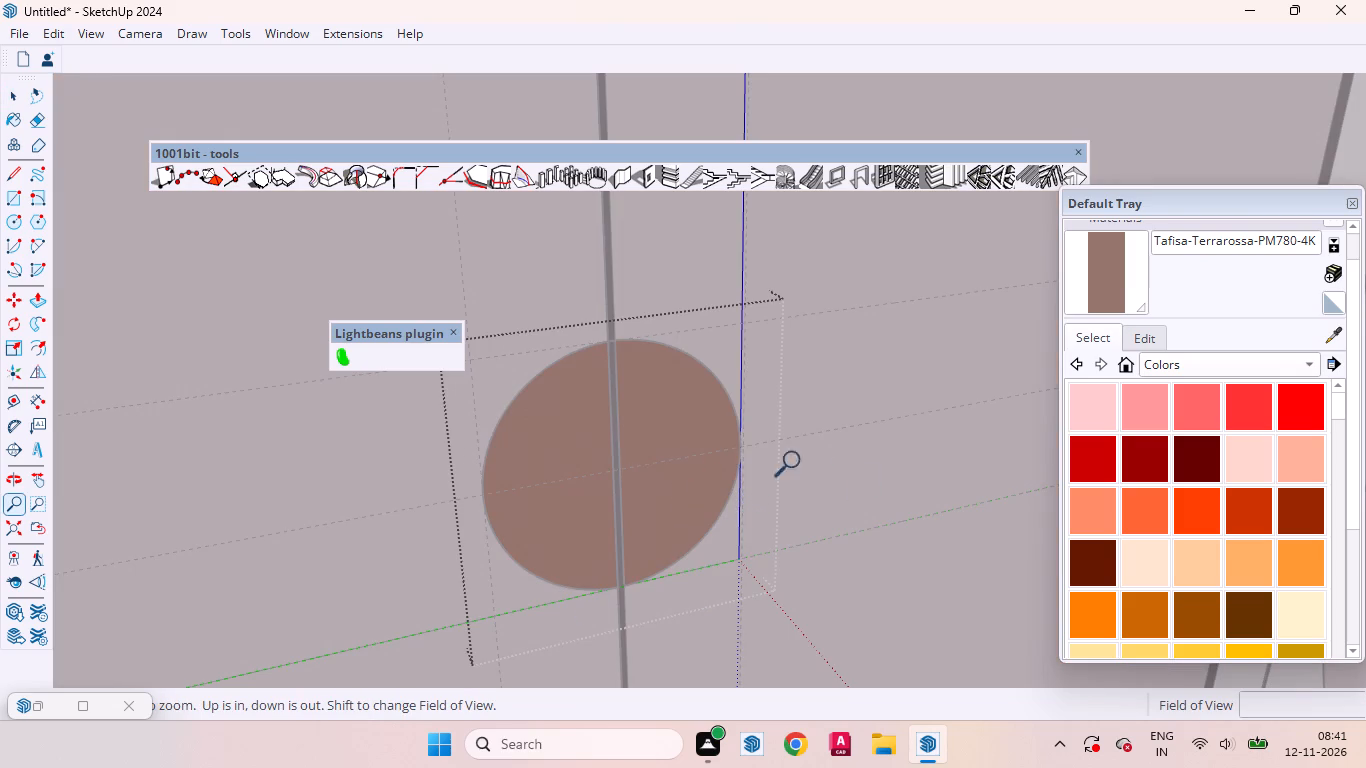
key(ctrl+z)
key(ctrl+z)
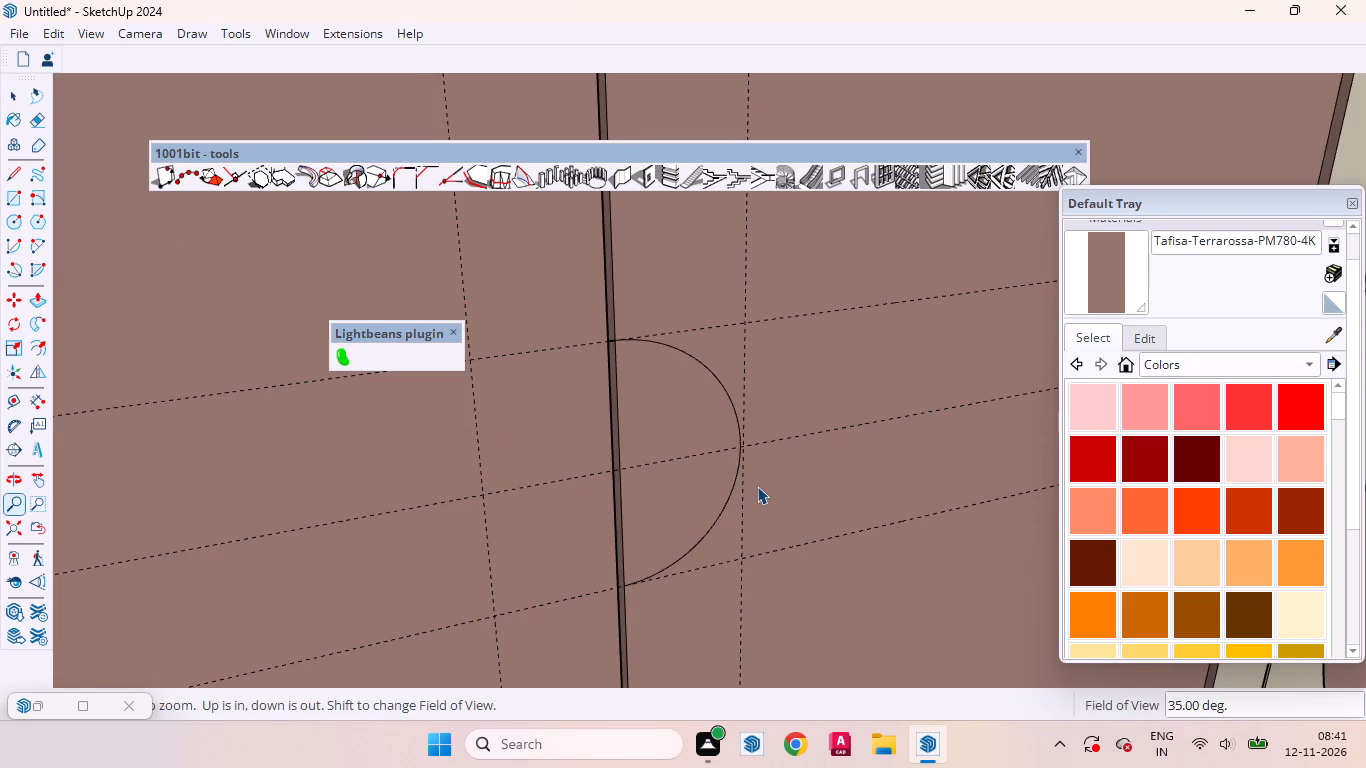
key(ctrl+z)
Add vertical guides 4" outward from the right door's existing vertical guide and 6" from the central gap onto the left door.
scroll(616, 515, down, 13)
middle_drag(679, 500, 673, 500)
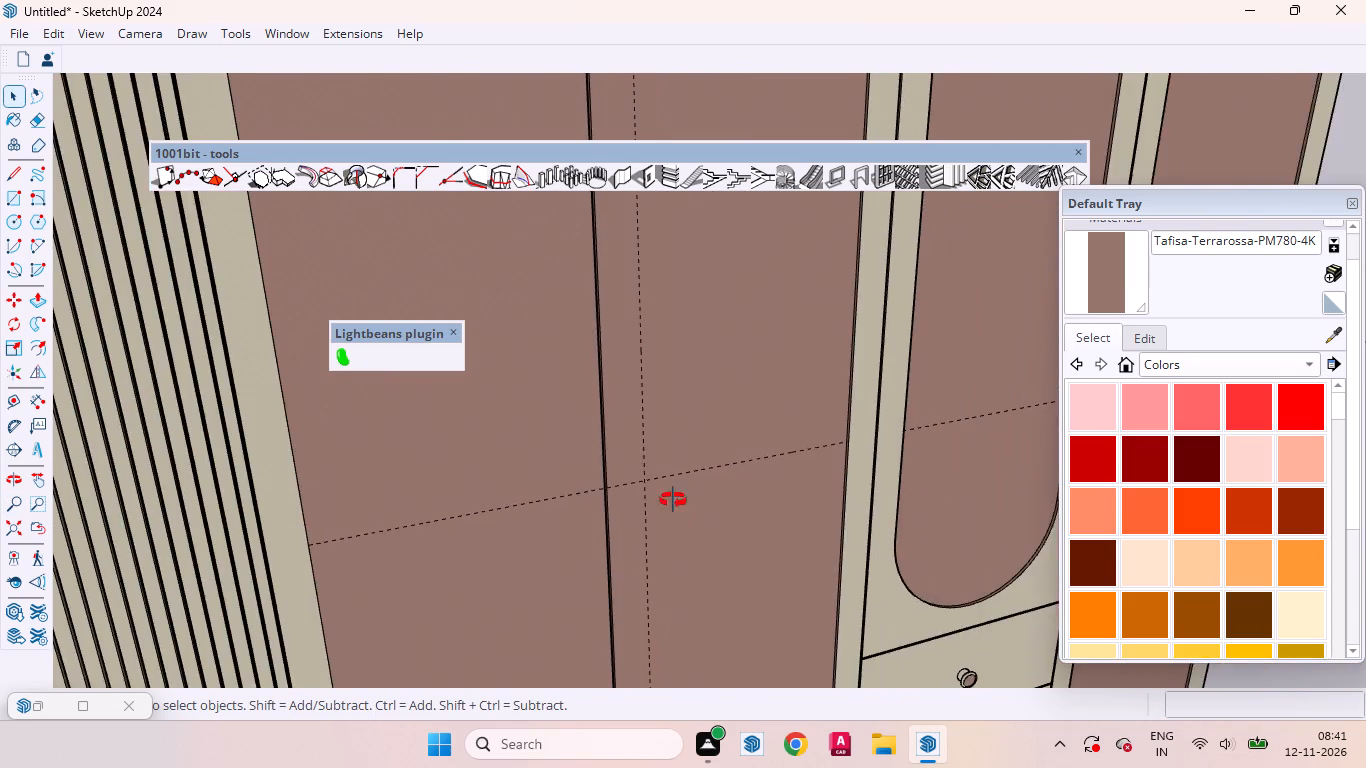
middle_drag(673, 500, 548, 394)
scroll(637, 405, down, 8)
scroll(609, 367, up, 12)
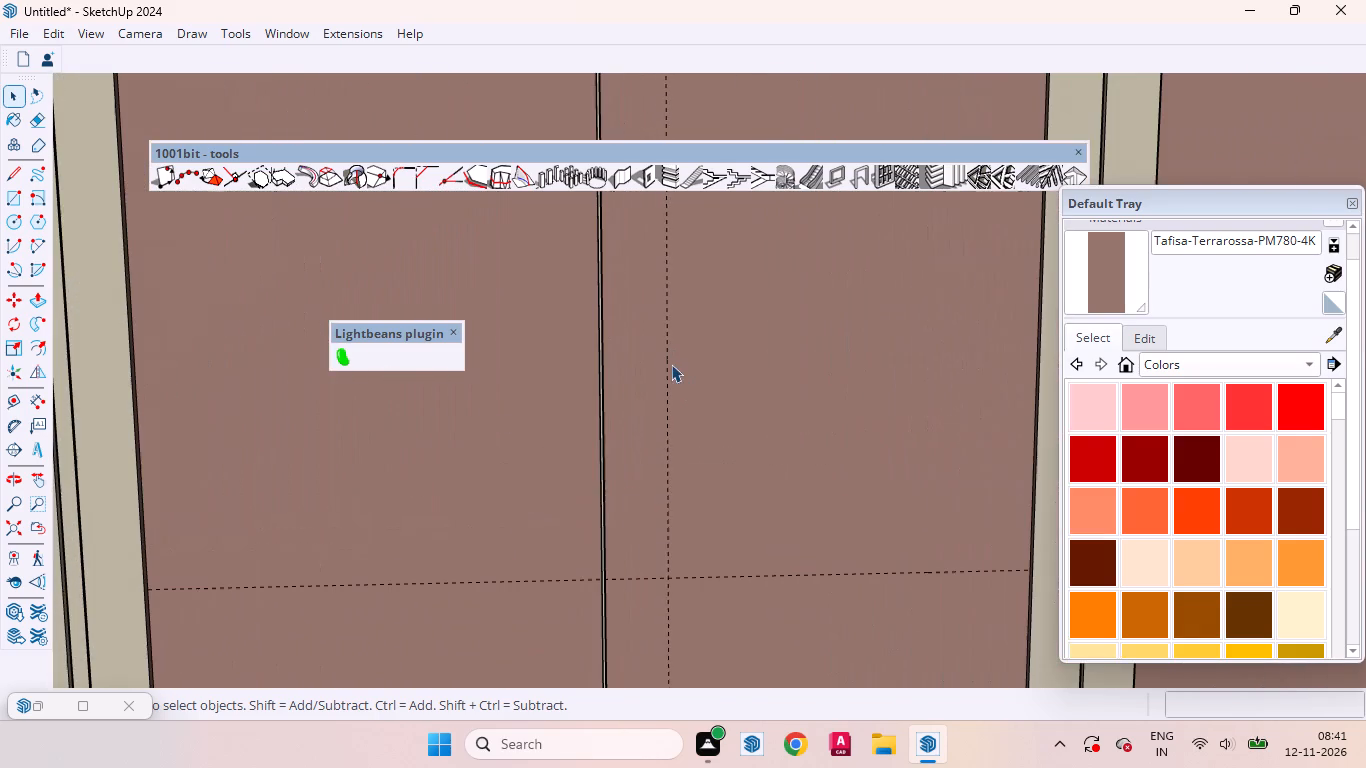
key(t)
scroll(684, 407, up, 4)
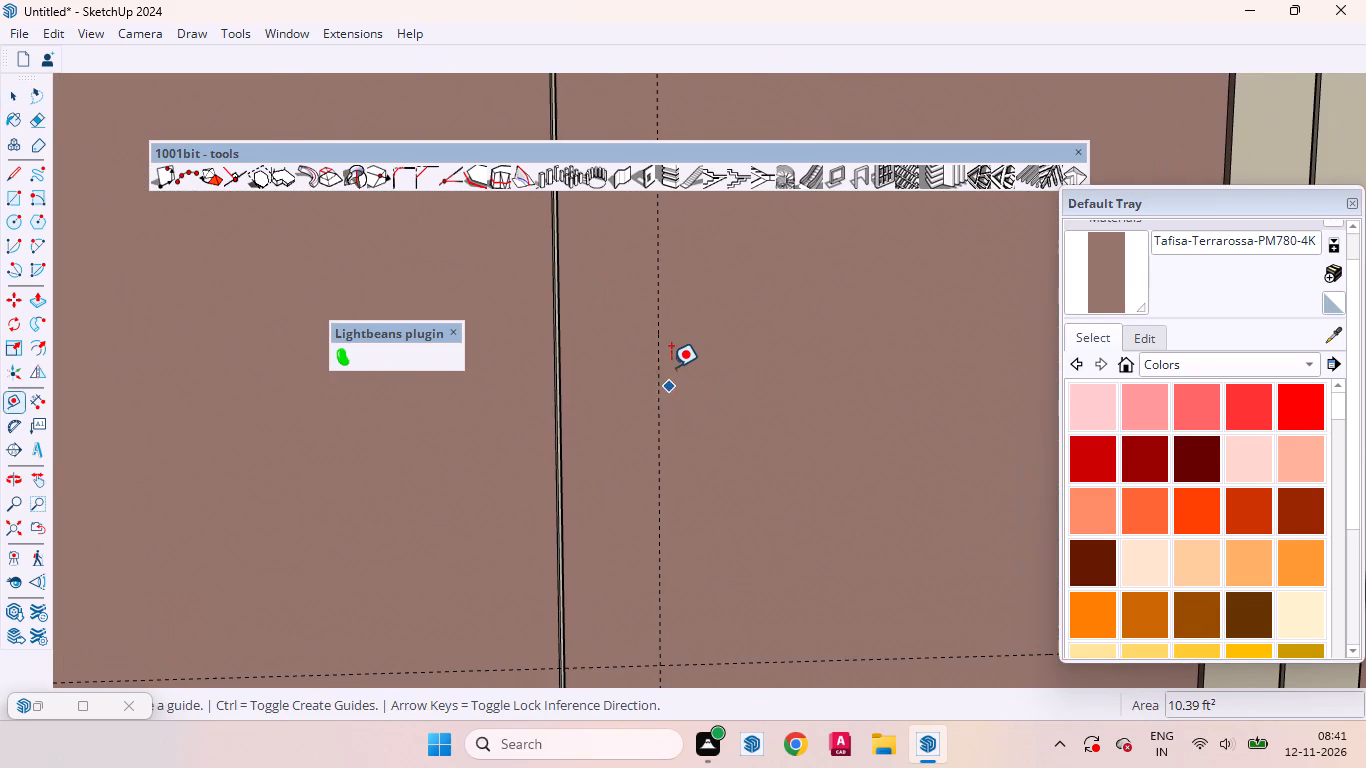
click(663, 364)
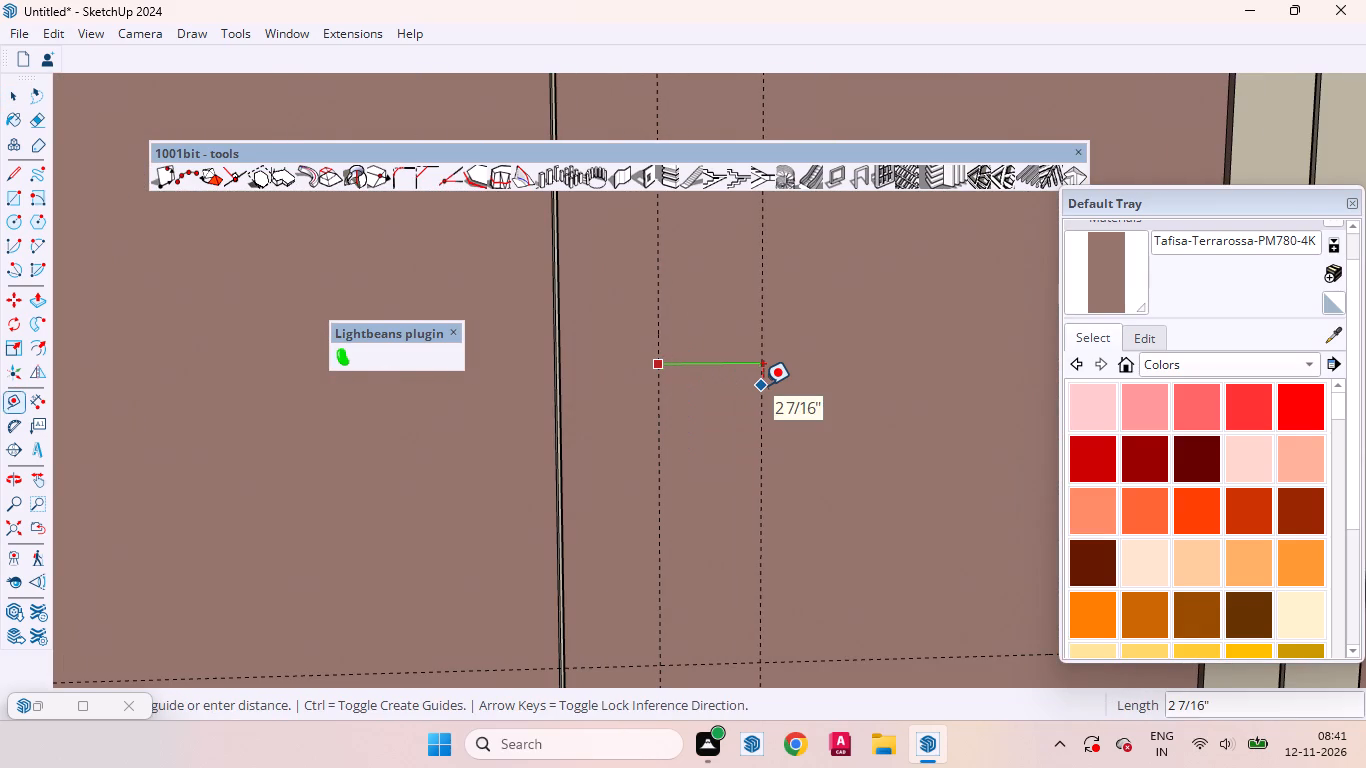
key(4)
key(Return)
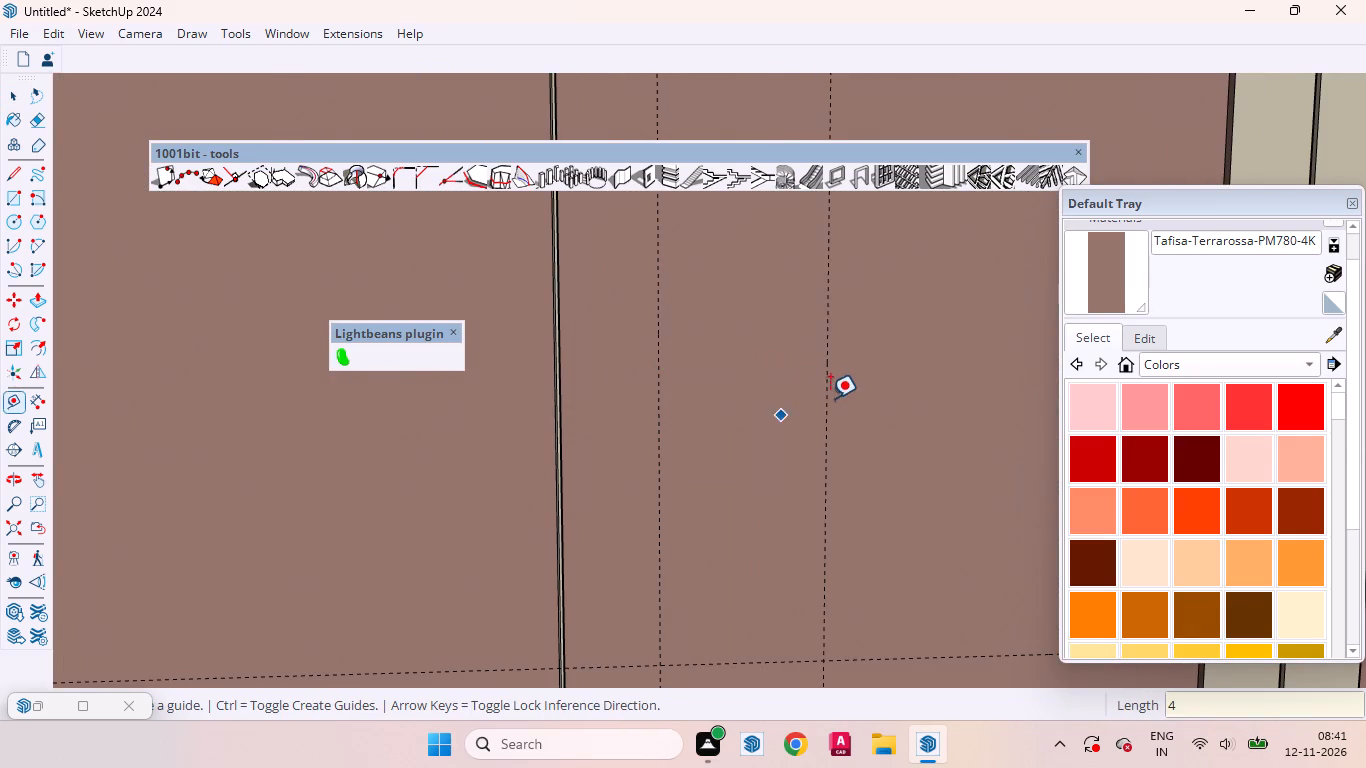
scroll(831, 397, down, 4)
scroll(635, 420, up, 8)
click(658, 398)
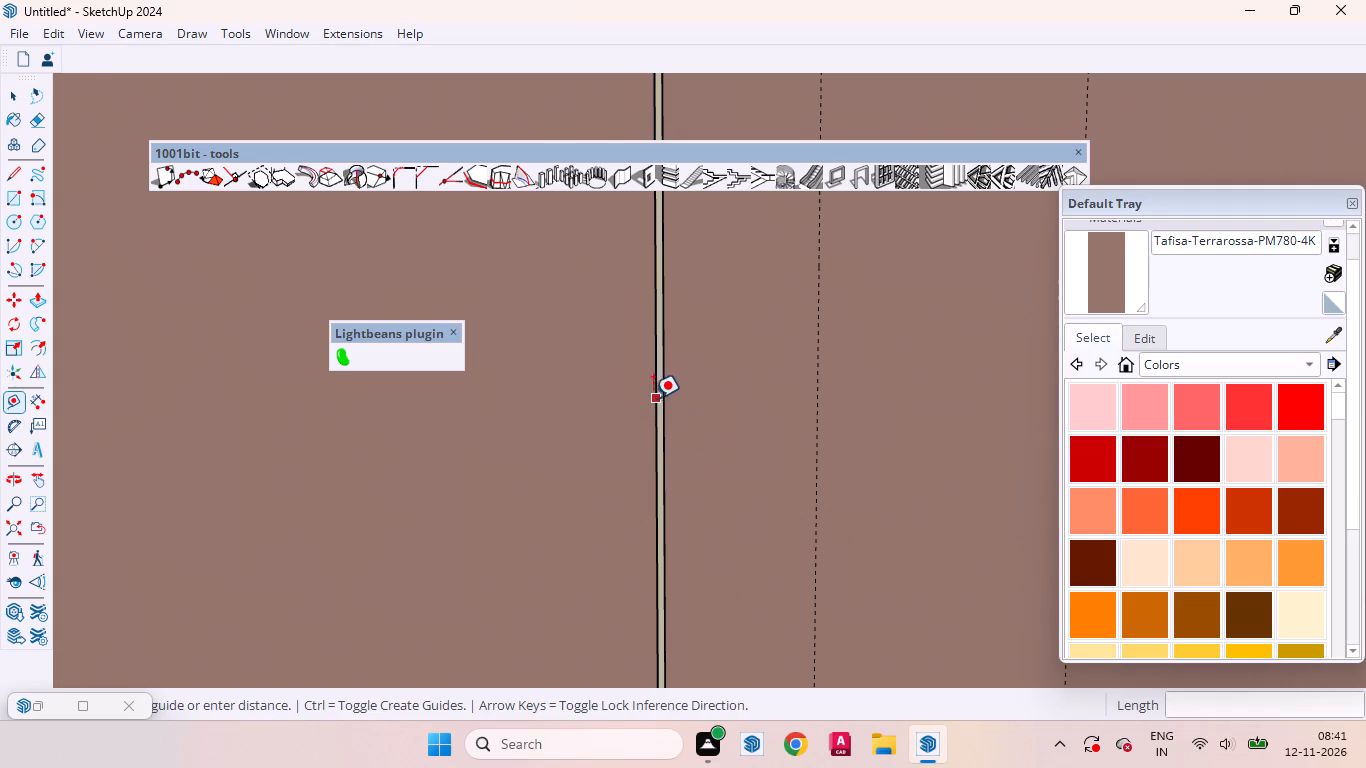
key(6)
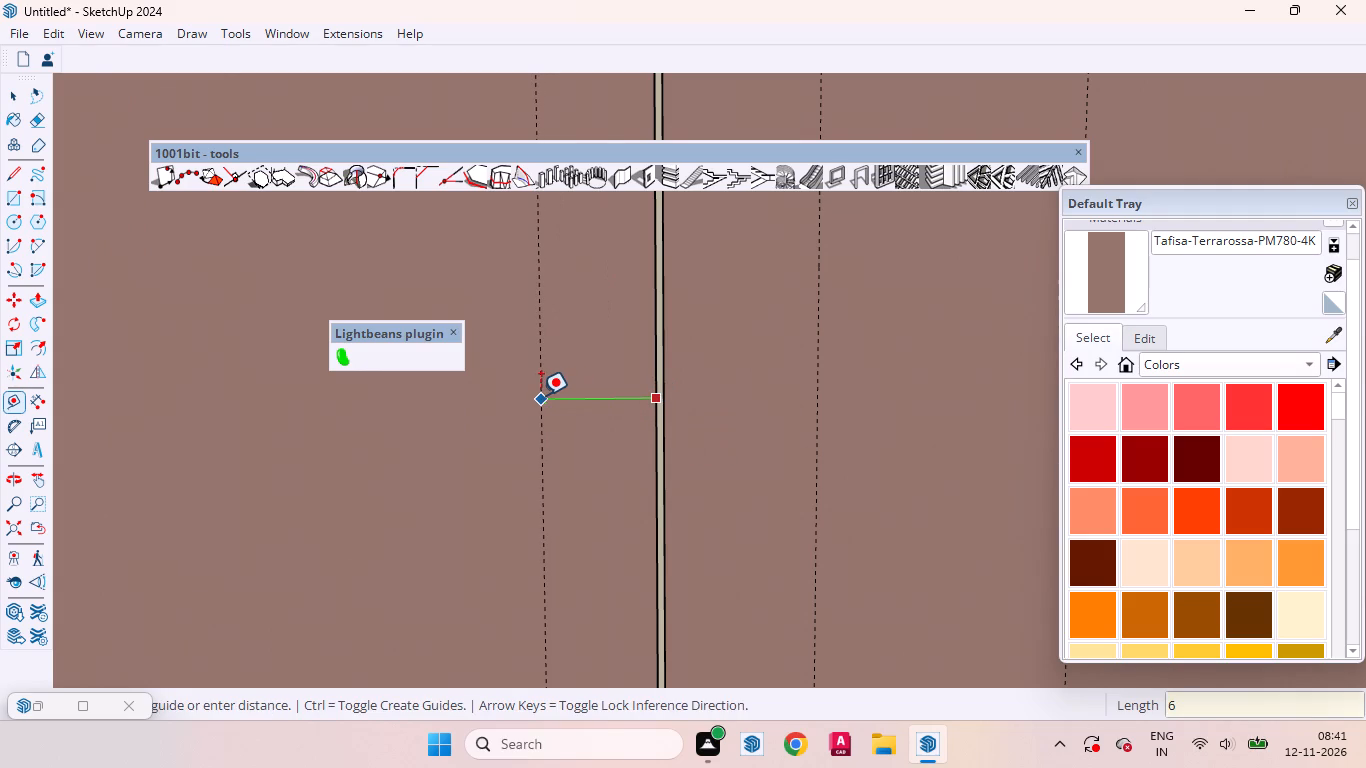
key(Return)
Add vertical guides on the right and left doors, each 4" from the left door's inner edge at the central gap.
scroll(618, 430, down, 11)
scroll(616, 403, up, 1)
scroll(616, 403, down, 7)
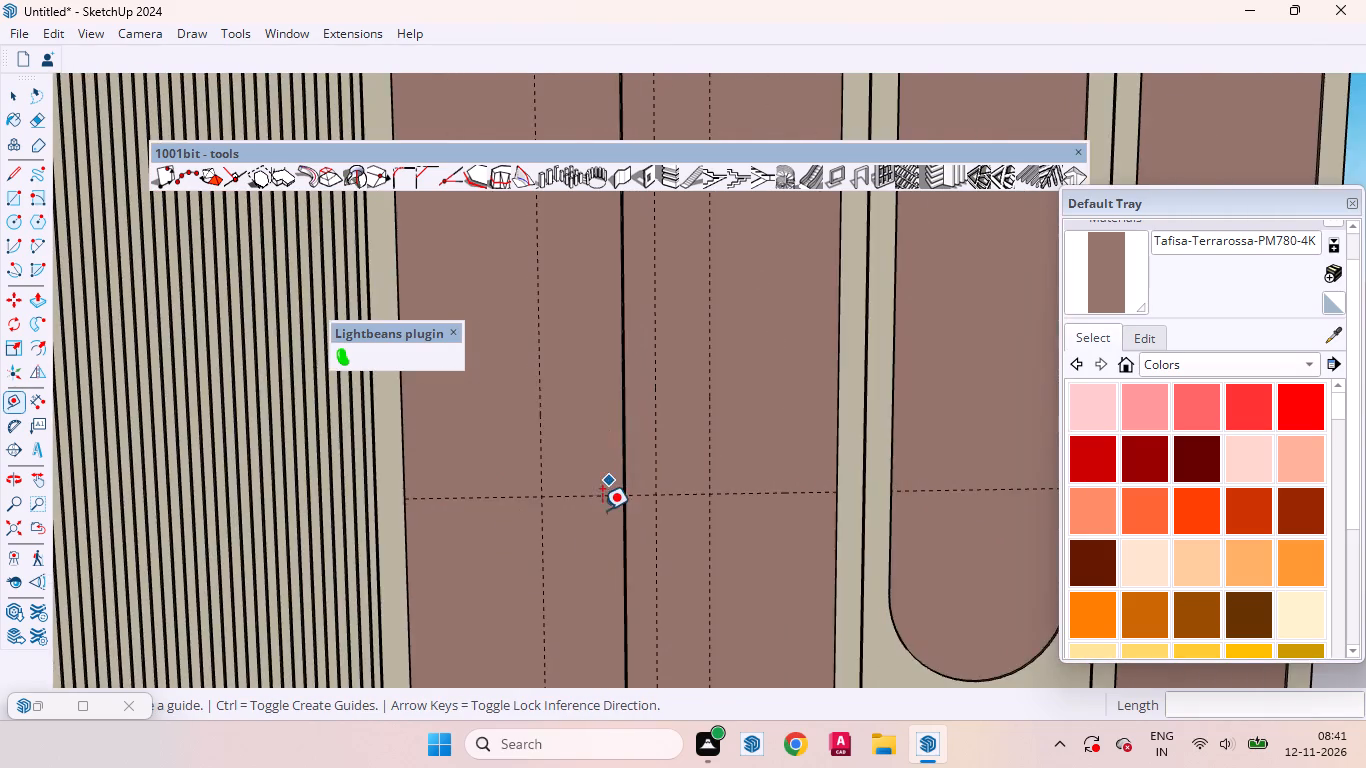
scroll(602, 513, up, 5)
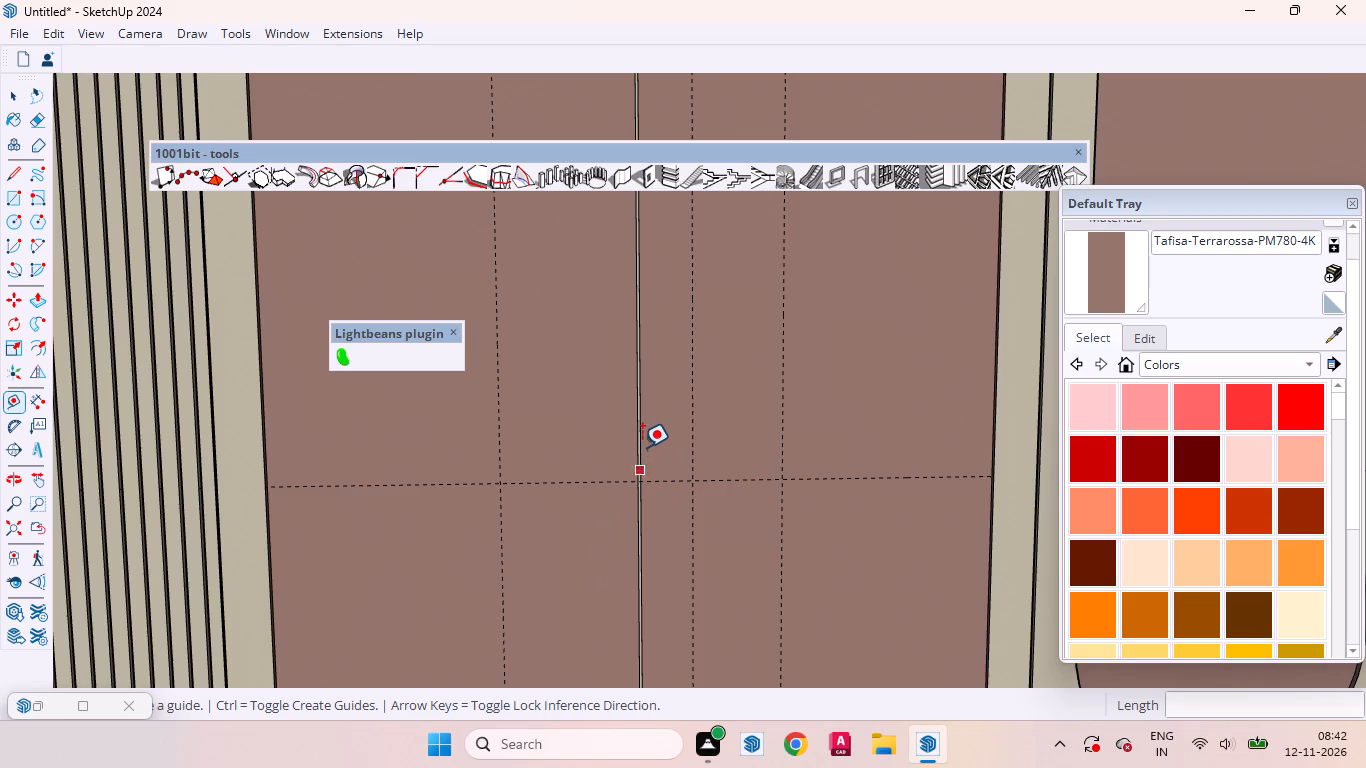
scroll(641, 433, up, 7)
click(643, 420)
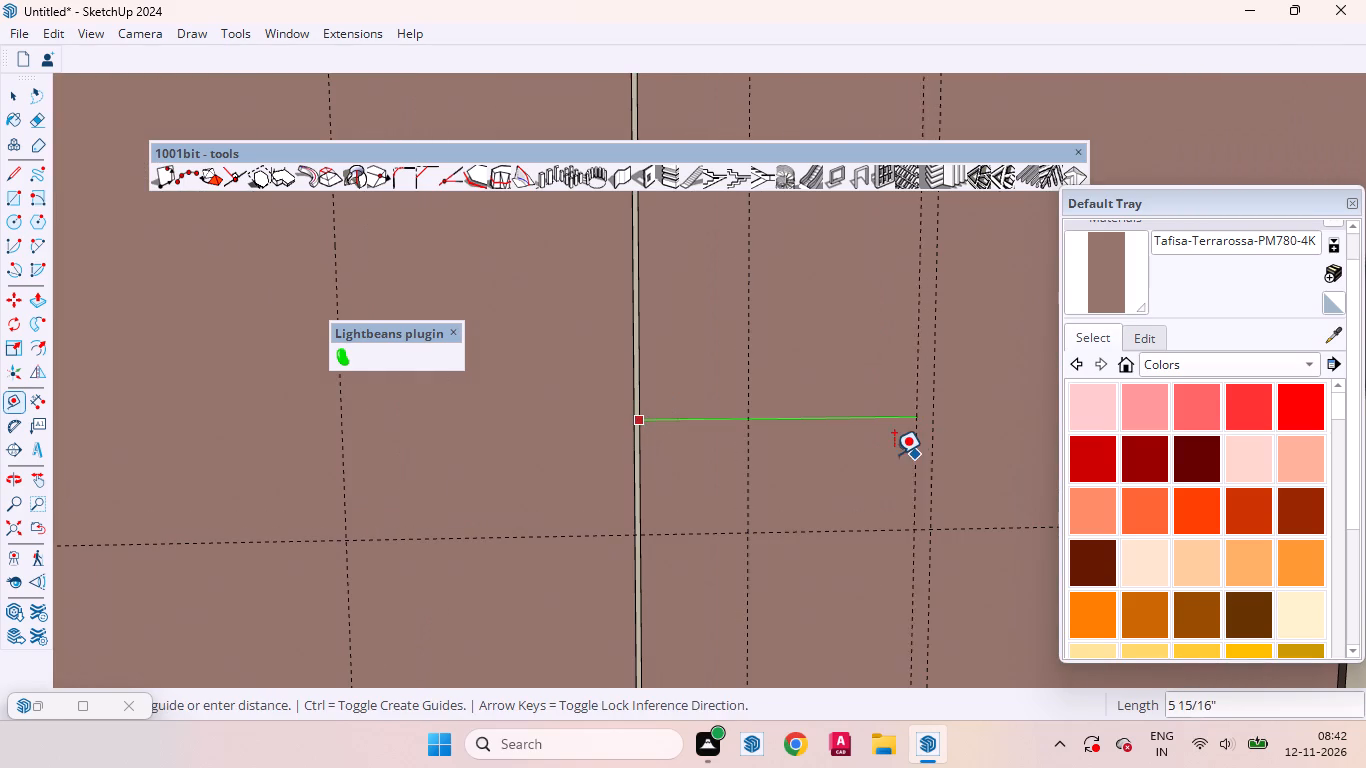
key(4)
key(Return)
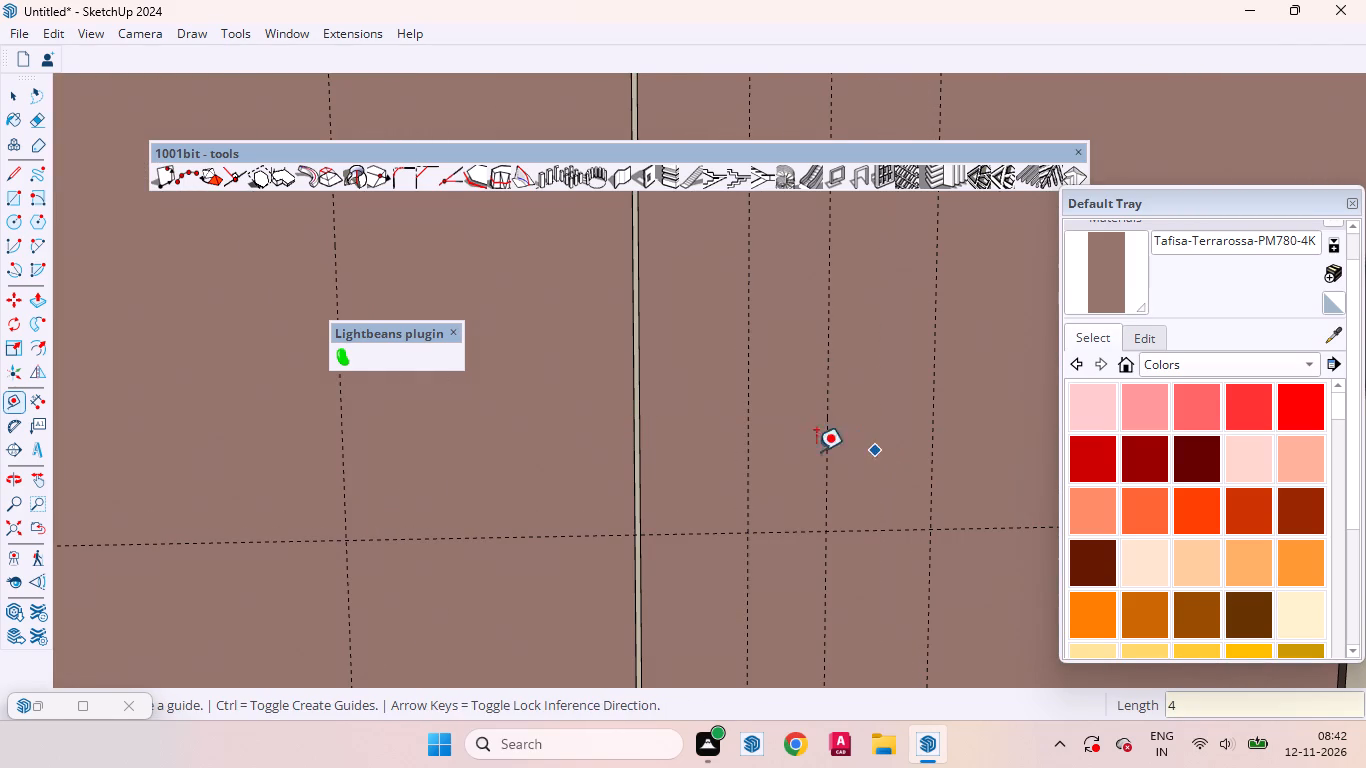
scroll(618, 403, up, 4)
click(644, 392)
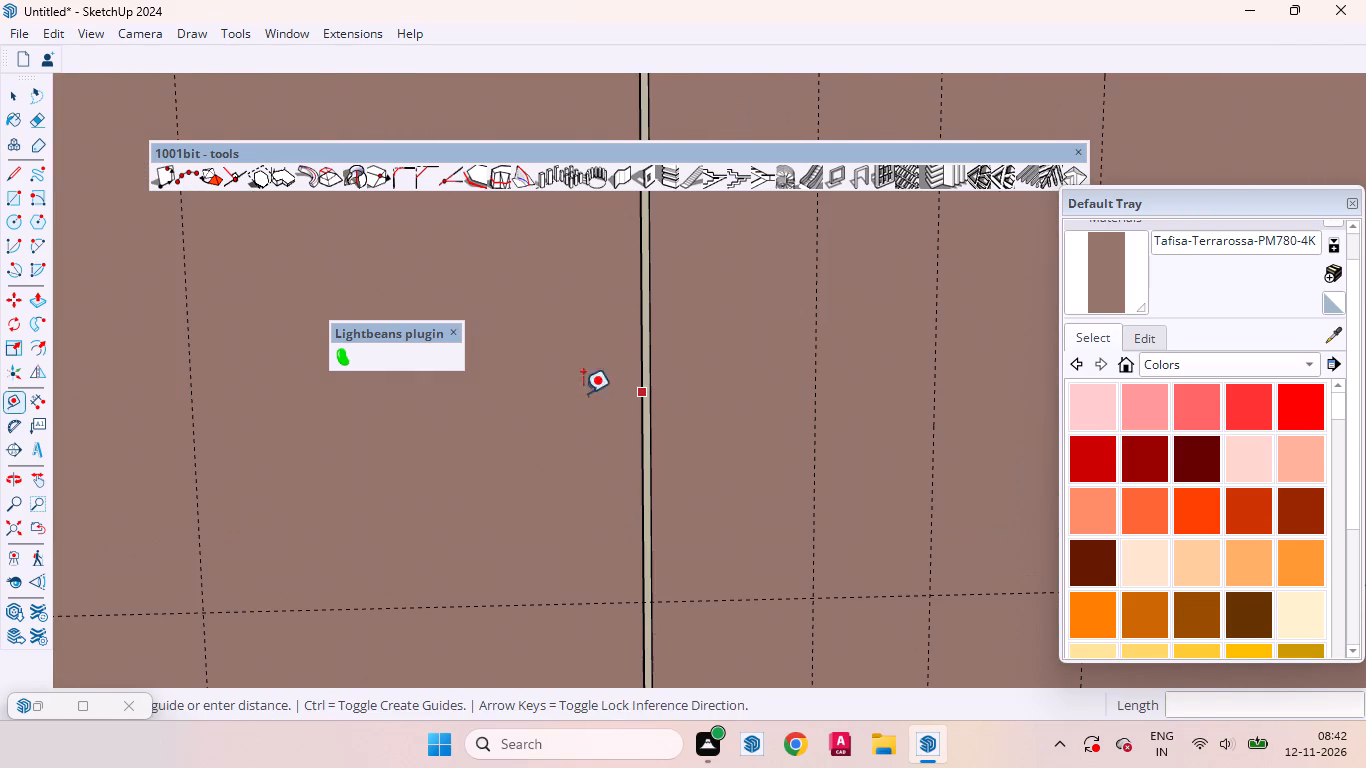
key(4)
key(Return)
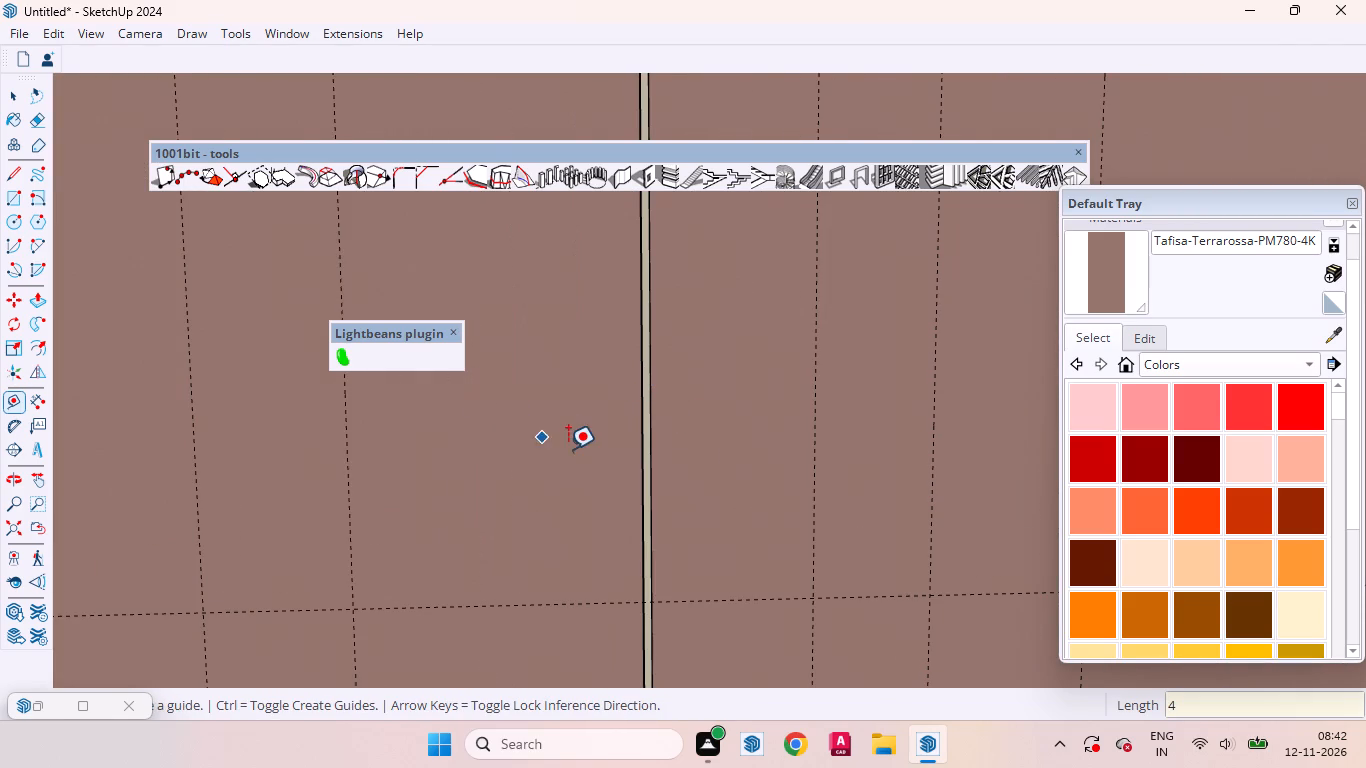
Add horizontal guides 2" above and 2" below the existing horizontal guide across the paired doors.
scroll(572, 454, down, 12)
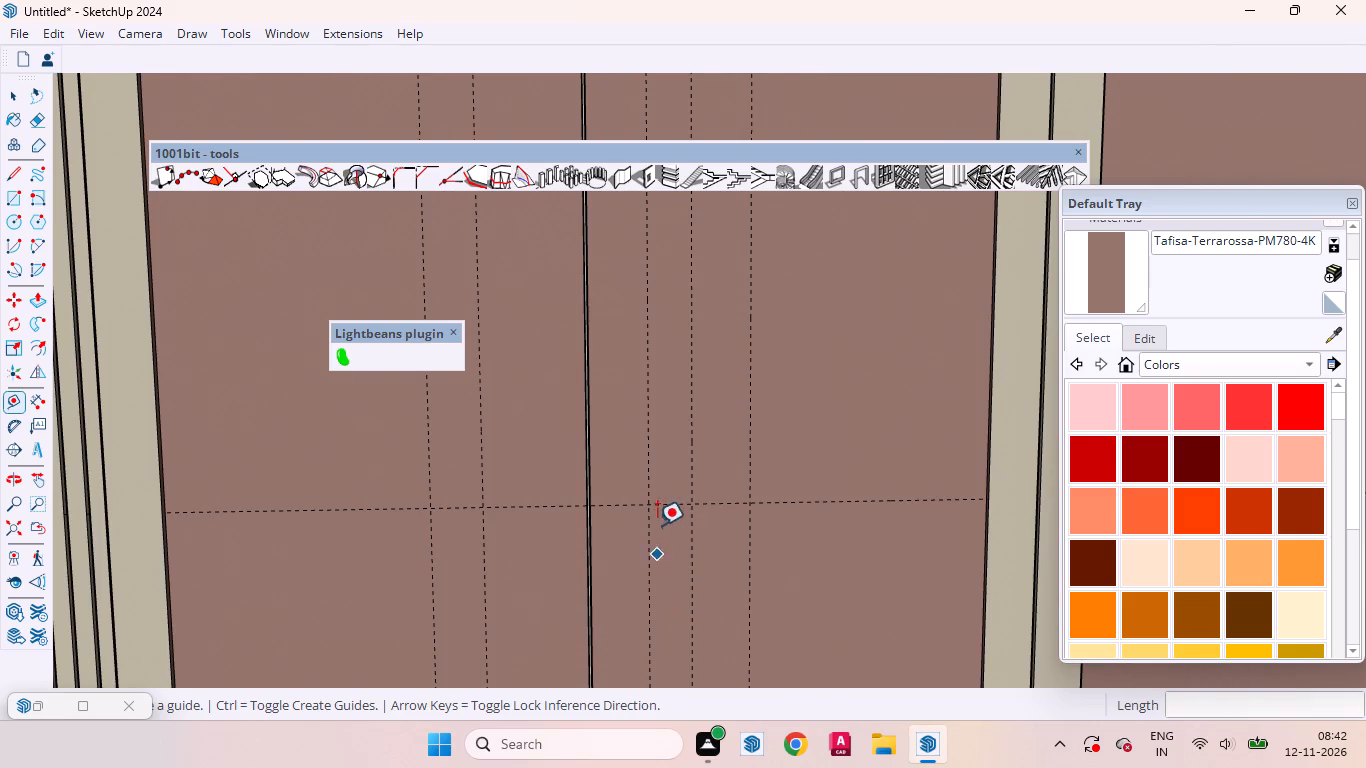
click(619, 507)
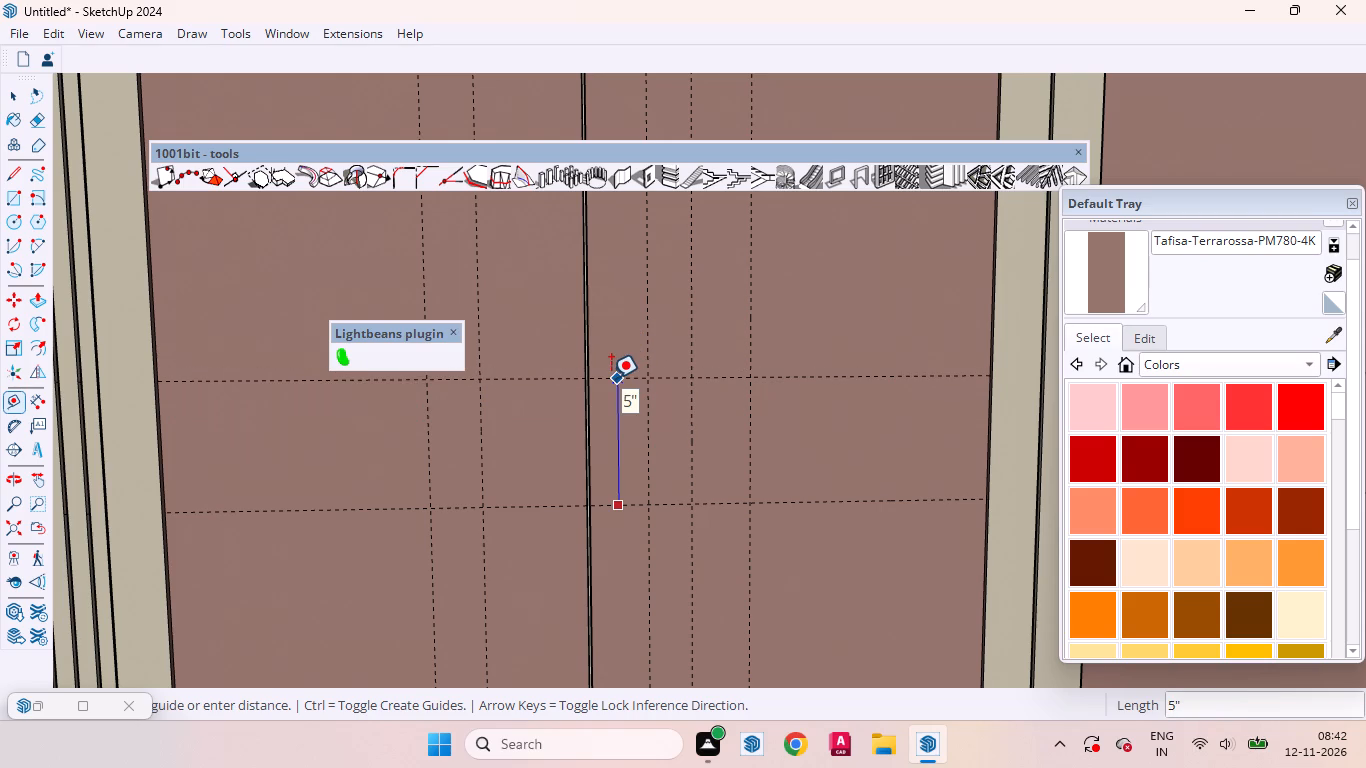
key(2)
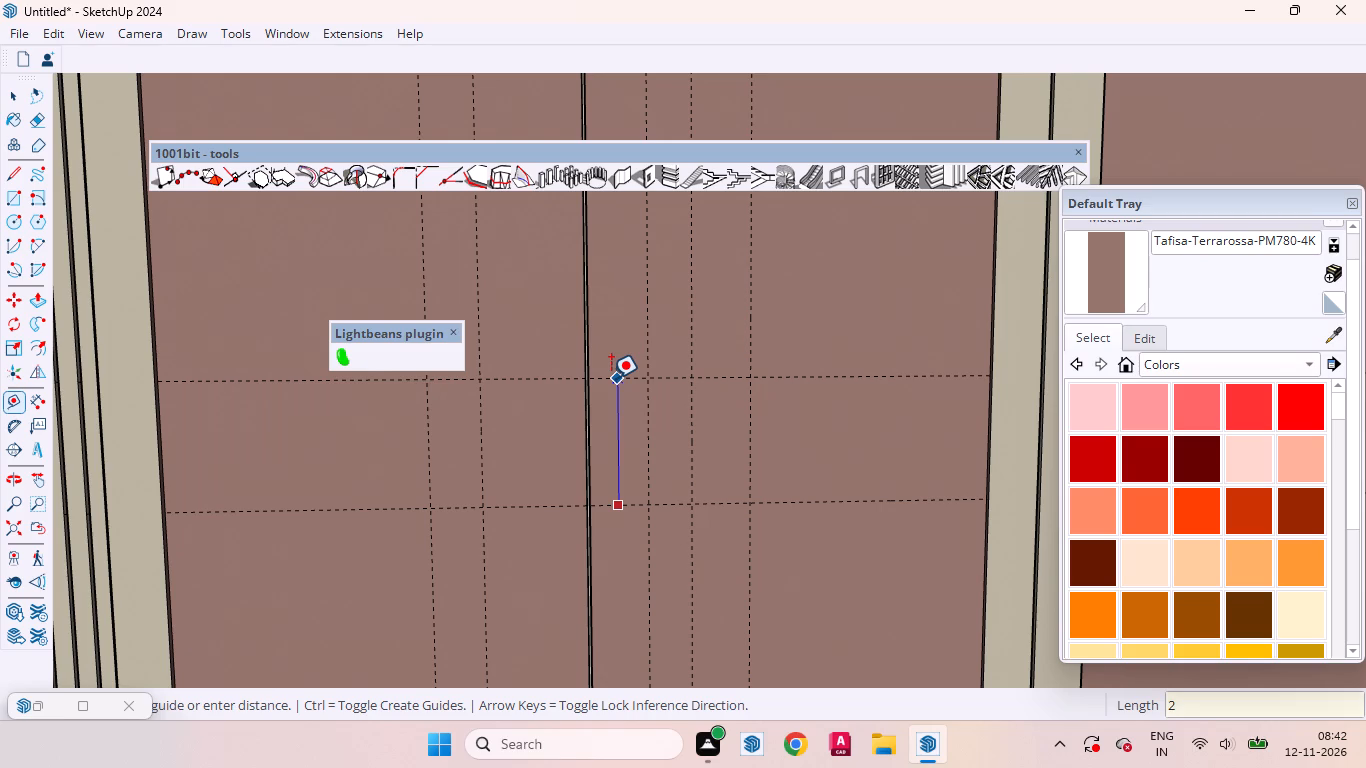
key(Return)
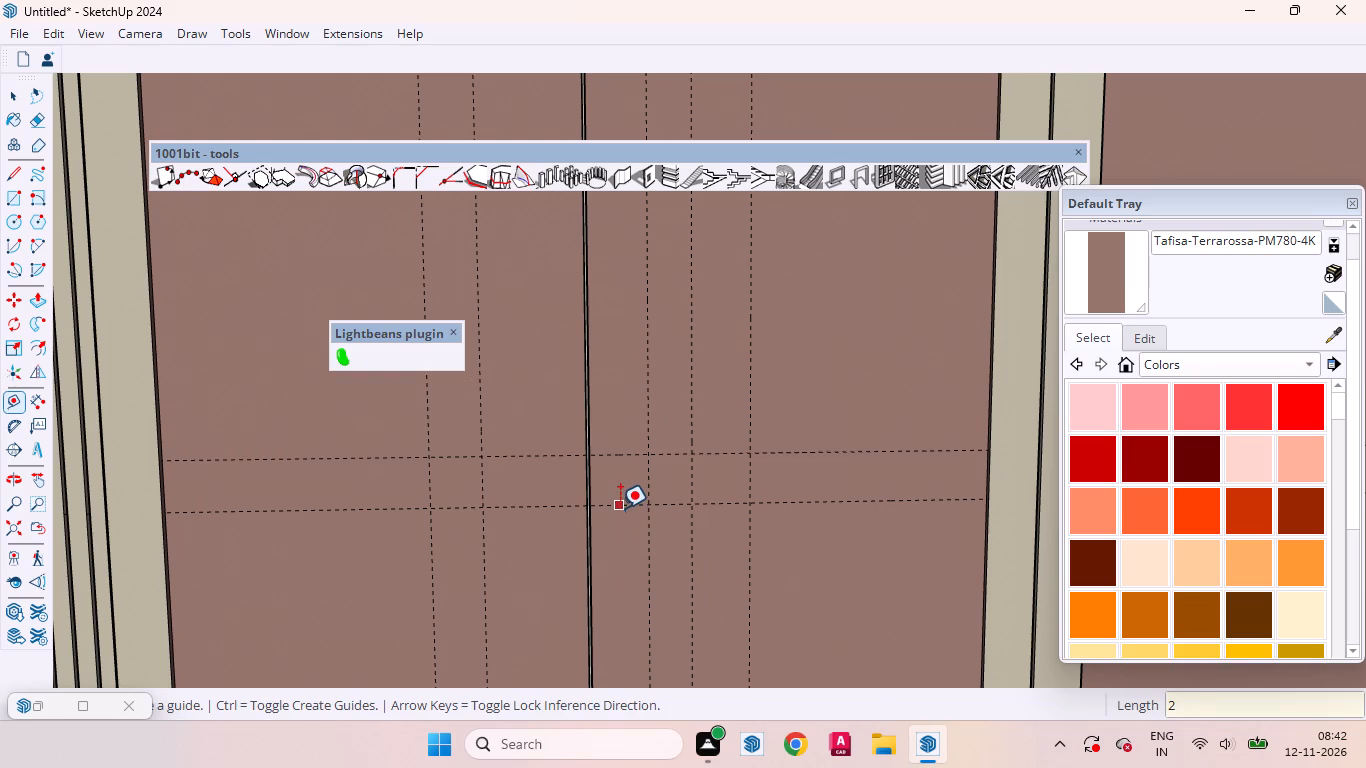
click(620, 508)
key(2)
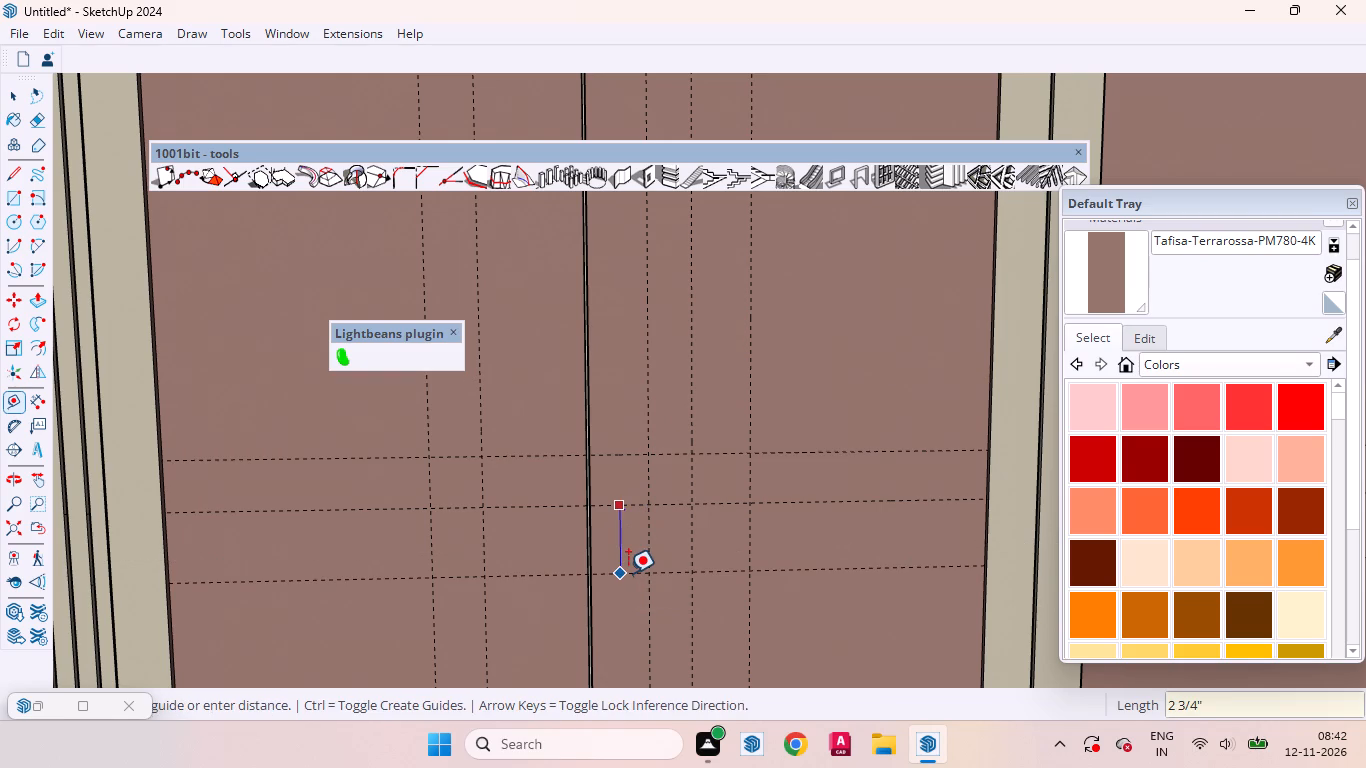
key(Return)
key(space)
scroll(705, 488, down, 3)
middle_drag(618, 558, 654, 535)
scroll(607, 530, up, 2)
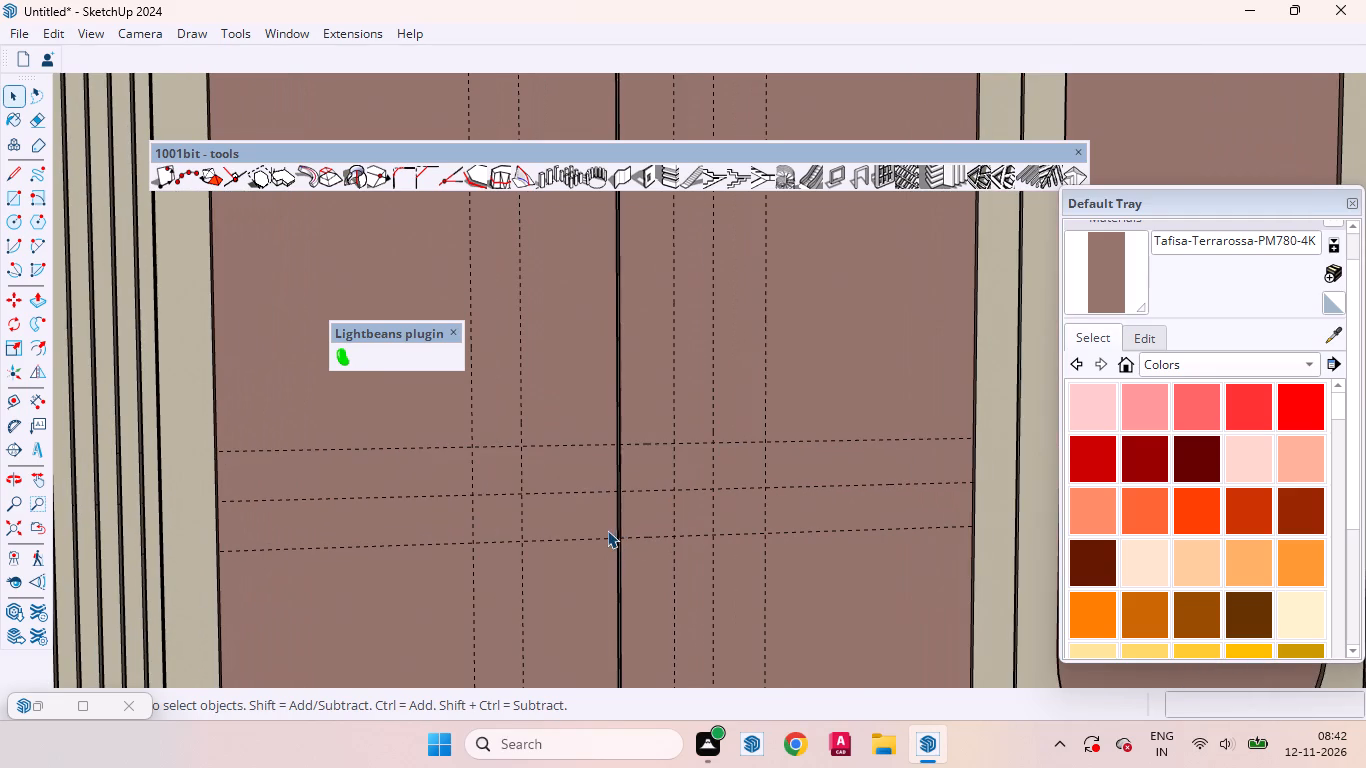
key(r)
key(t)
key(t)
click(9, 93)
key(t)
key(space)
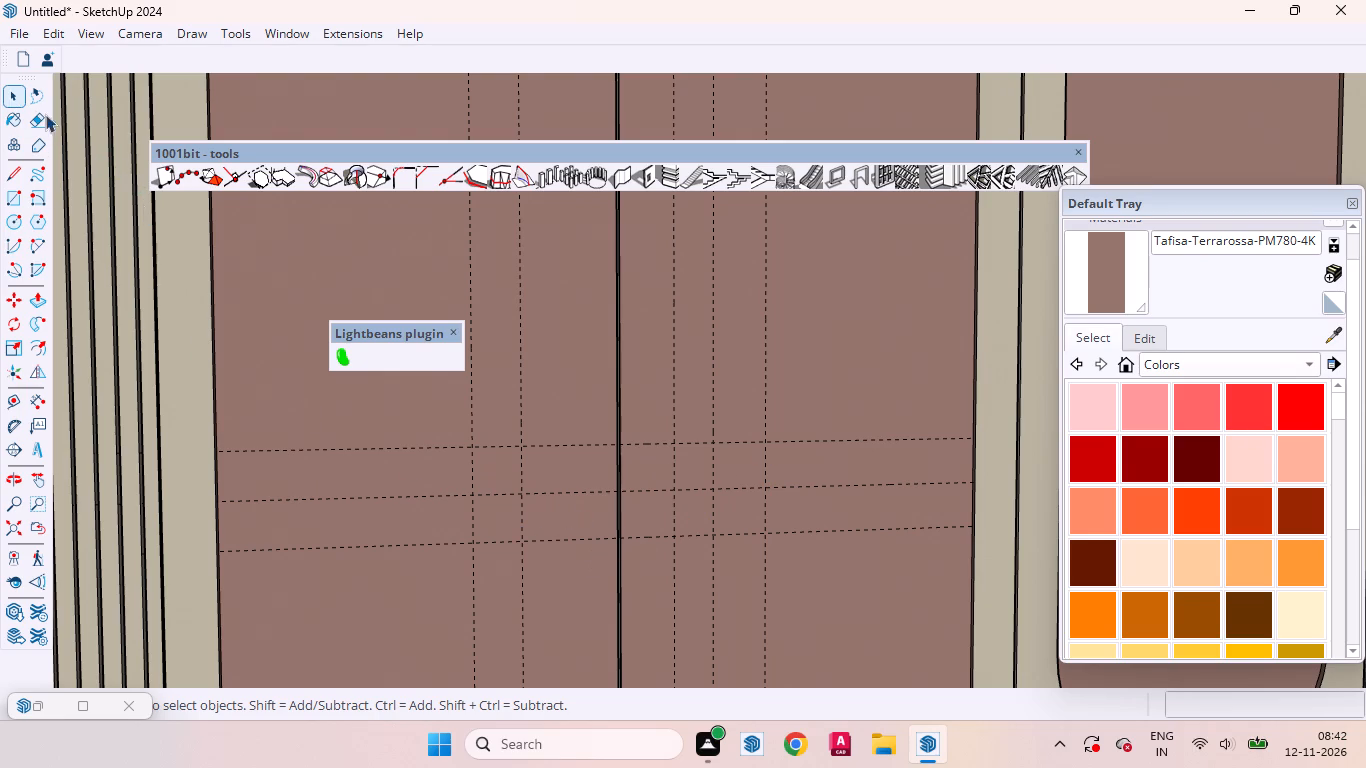
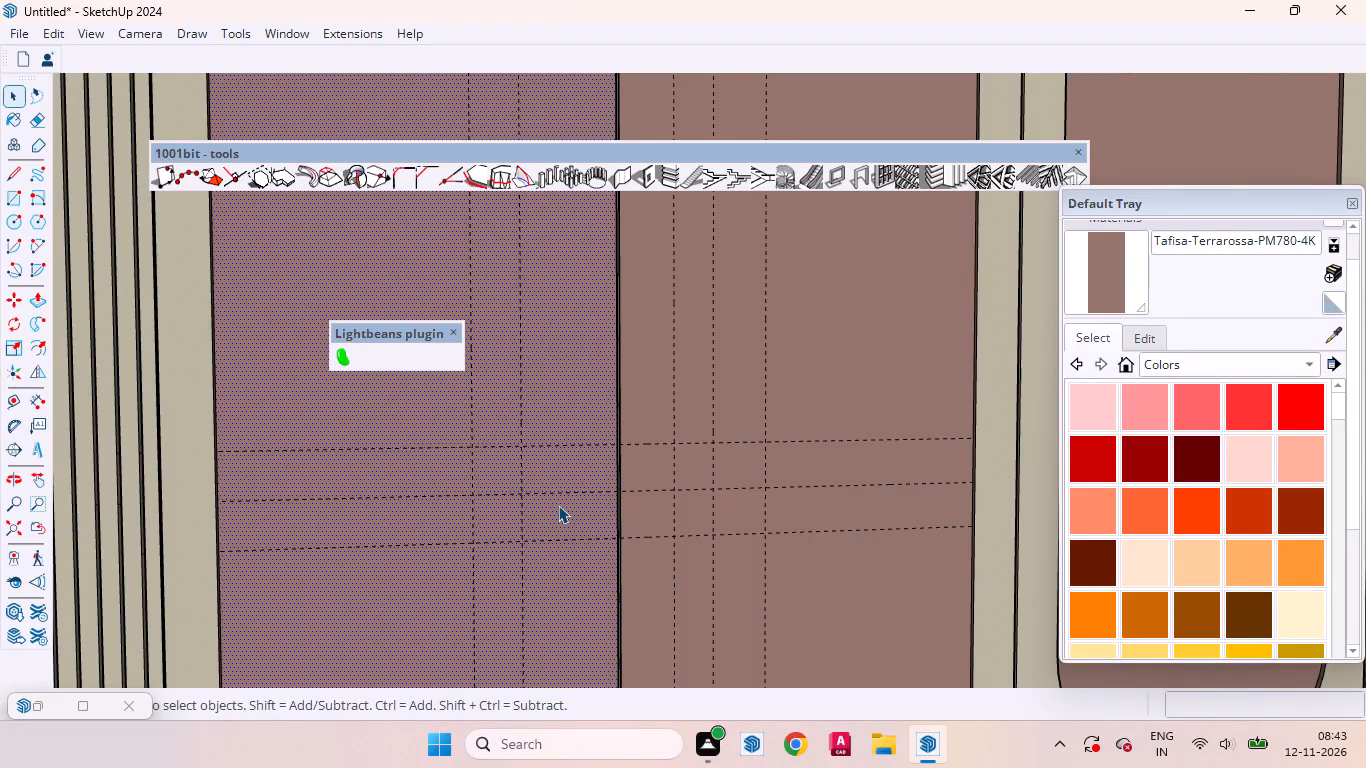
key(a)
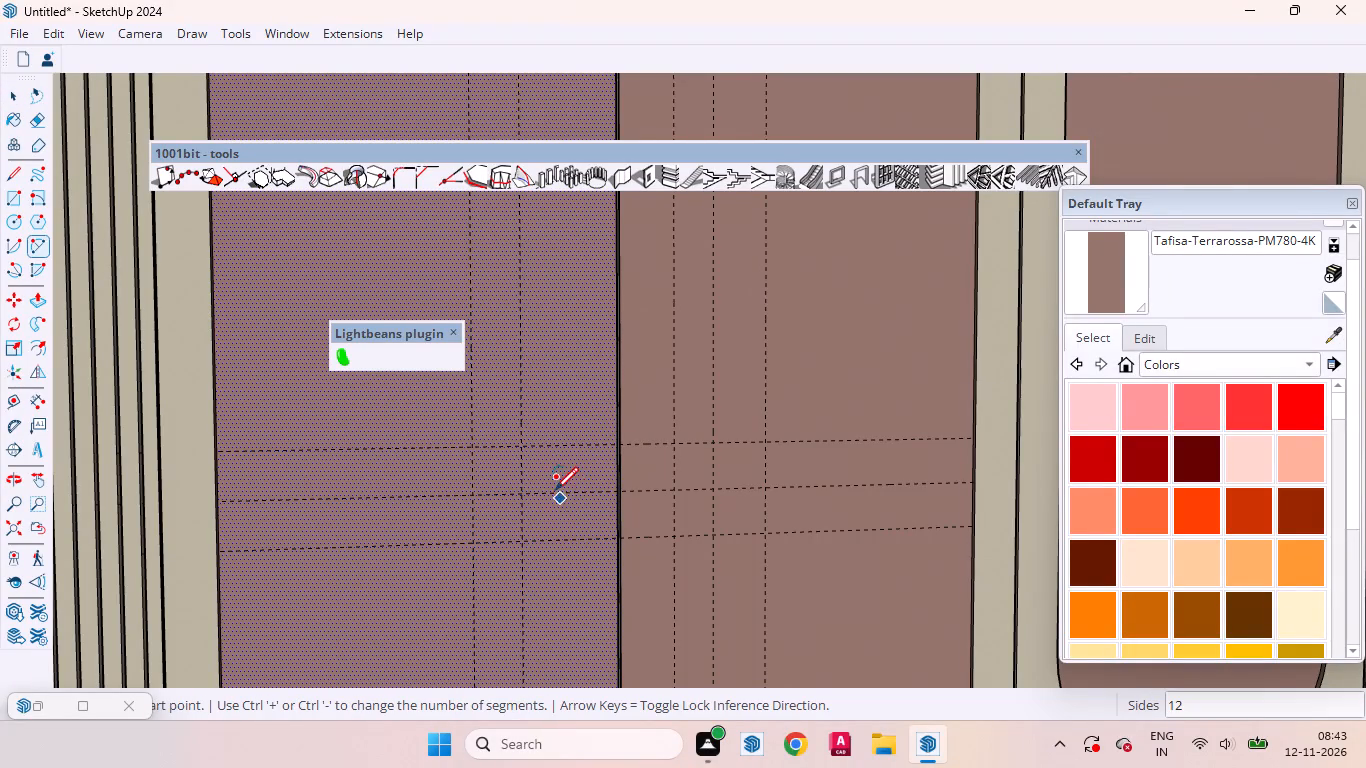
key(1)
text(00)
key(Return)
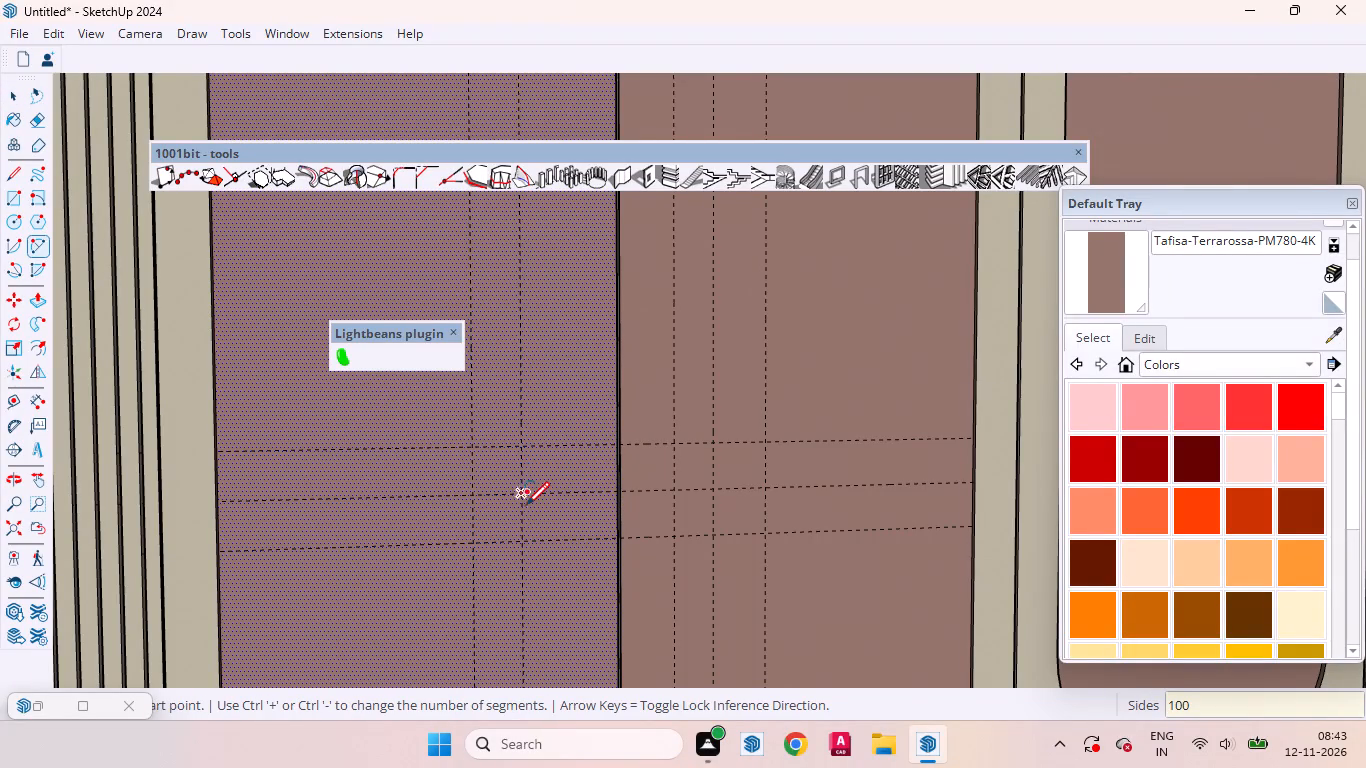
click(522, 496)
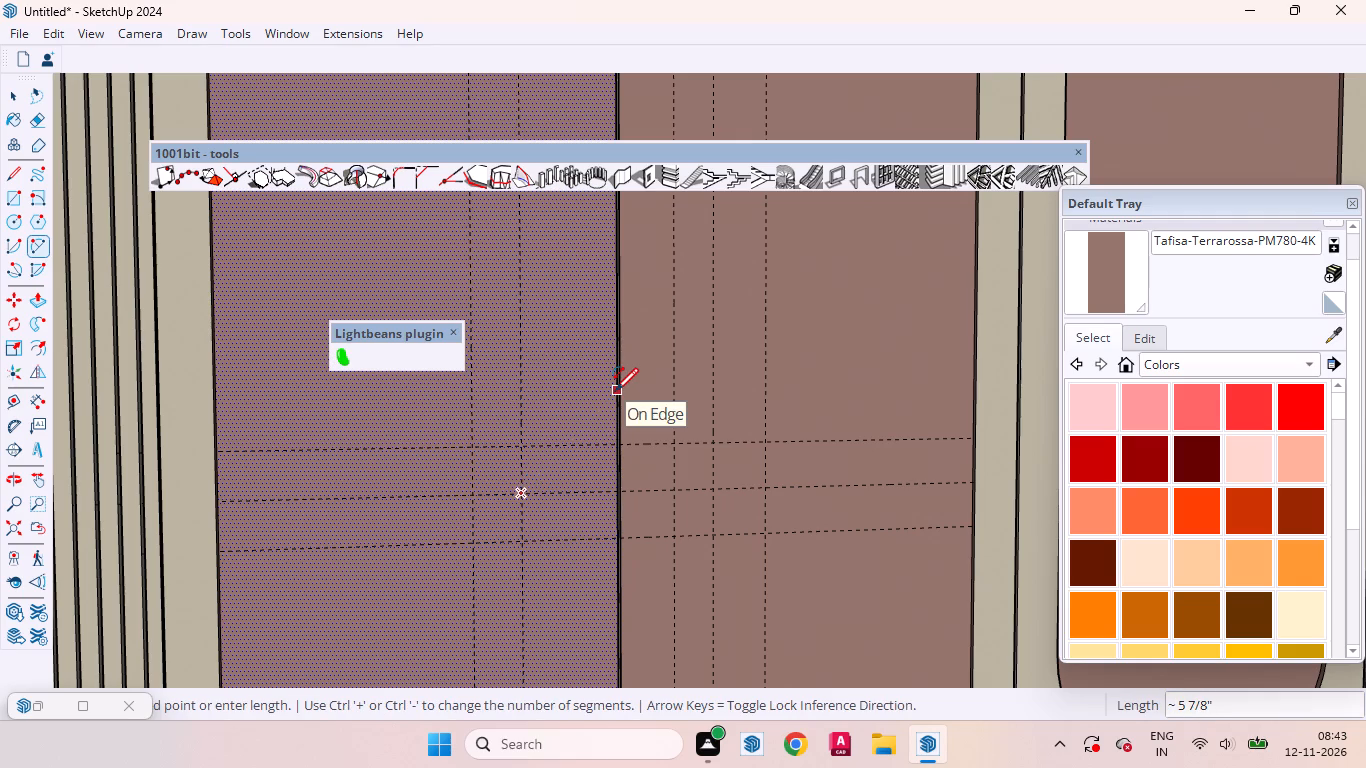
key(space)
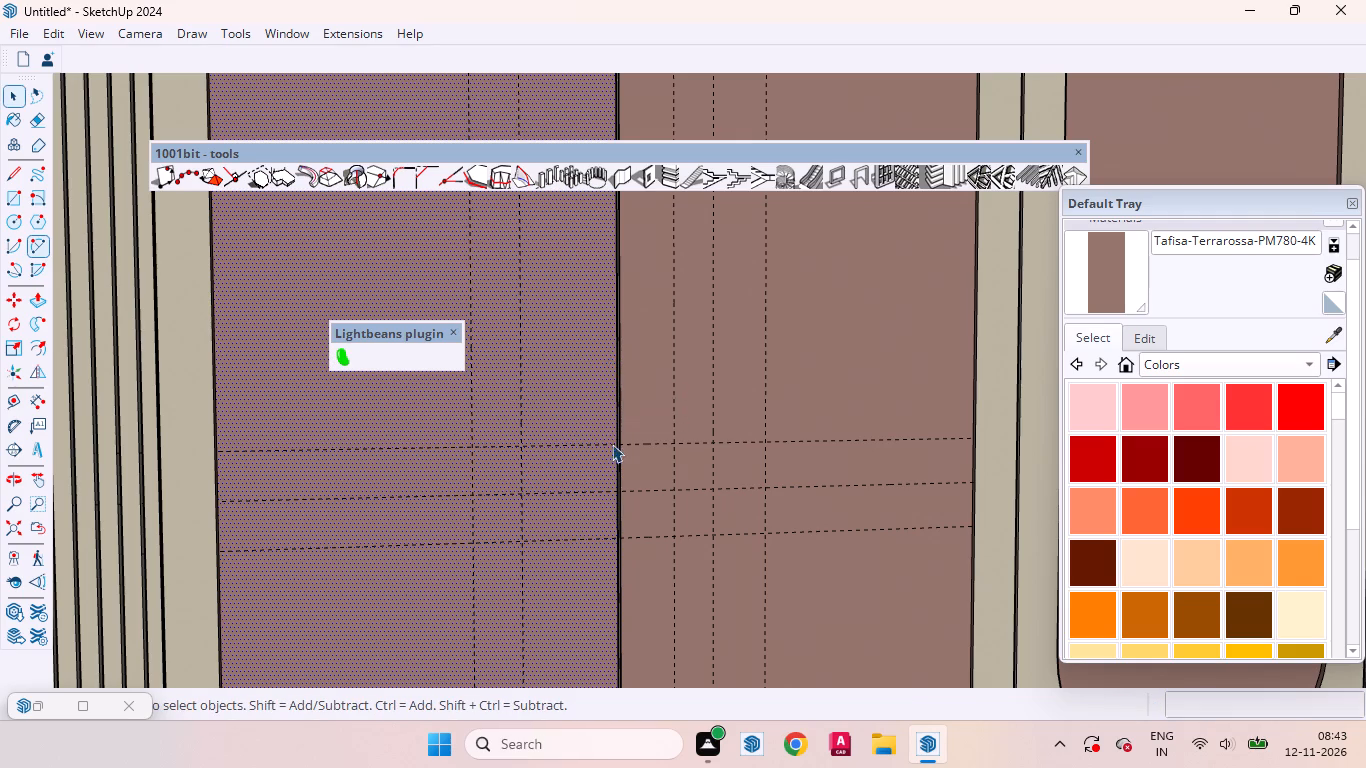
Add a horizontal guide 4" above the central horizontal guide across the paired doors.
key(t)
drag(635, 492, 632, 481)
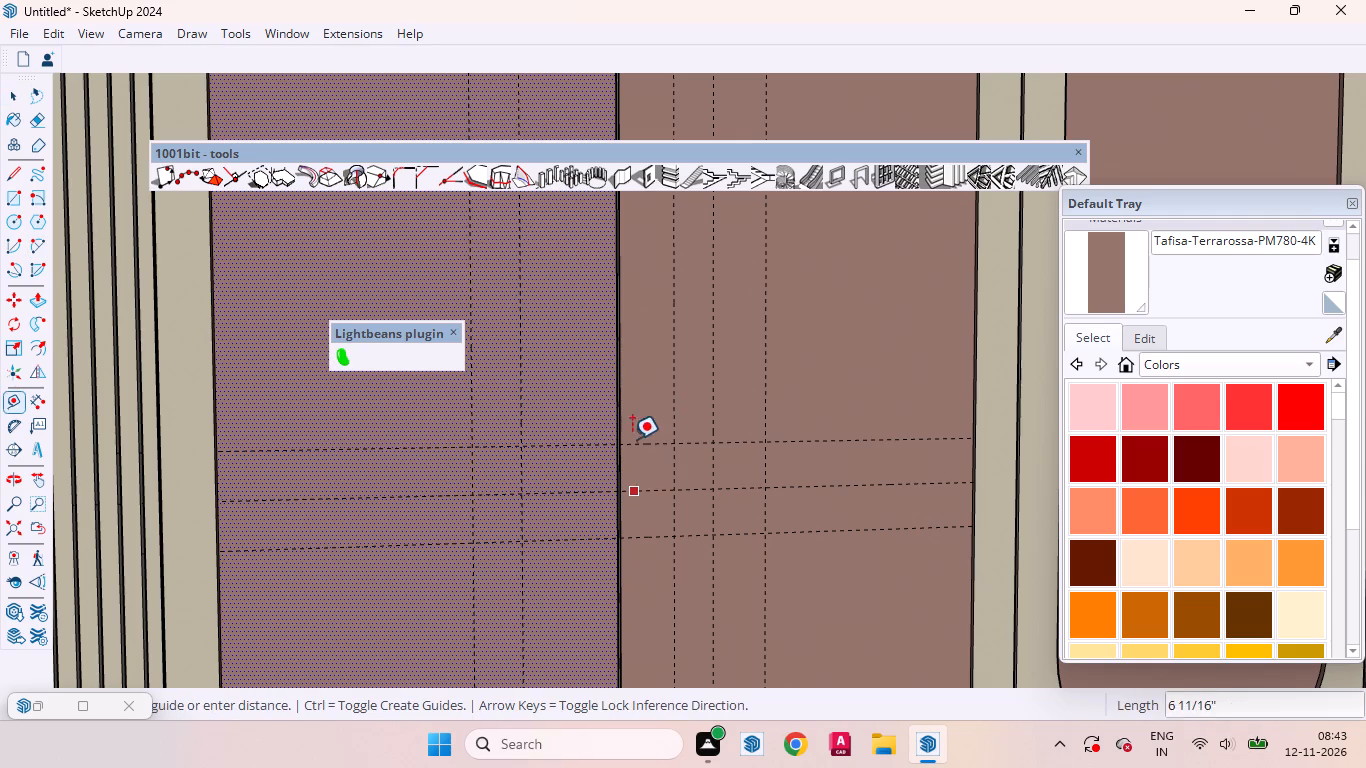
key(4)
key(Return)
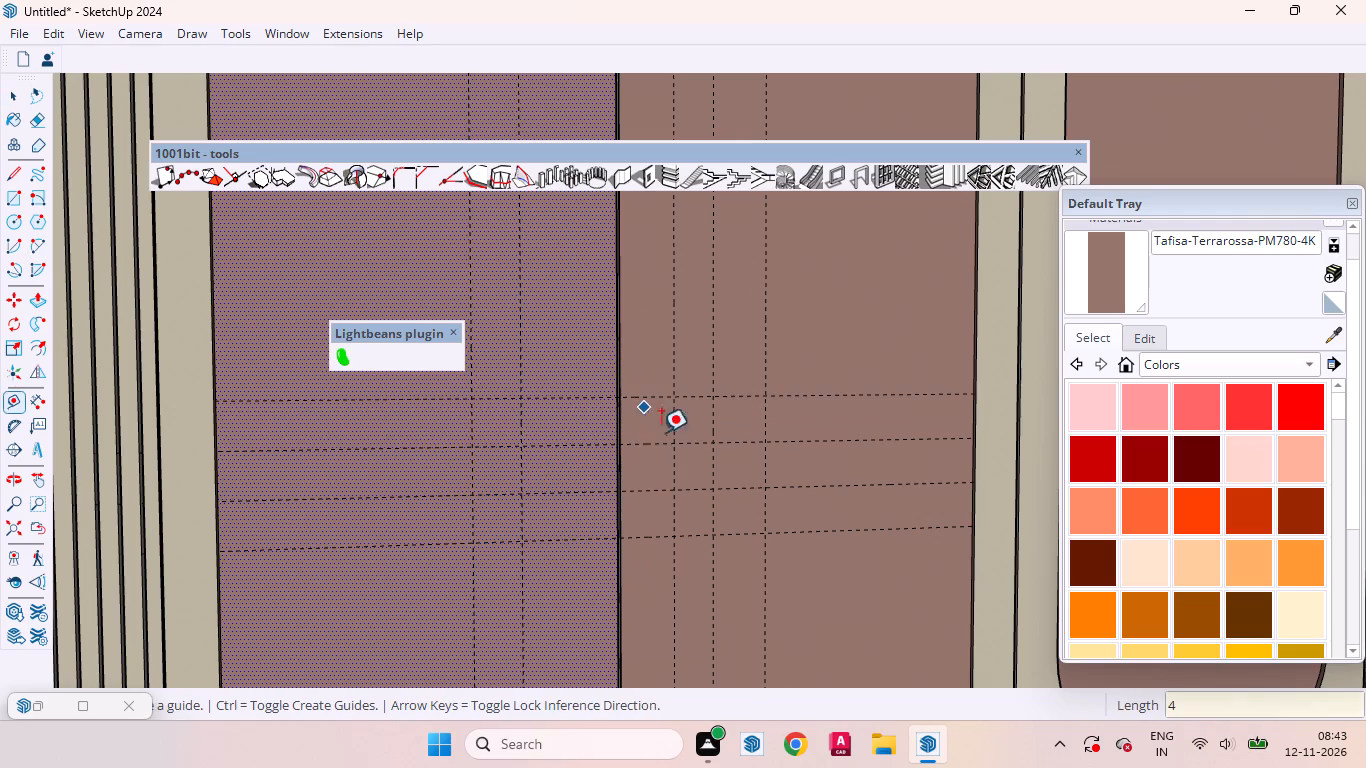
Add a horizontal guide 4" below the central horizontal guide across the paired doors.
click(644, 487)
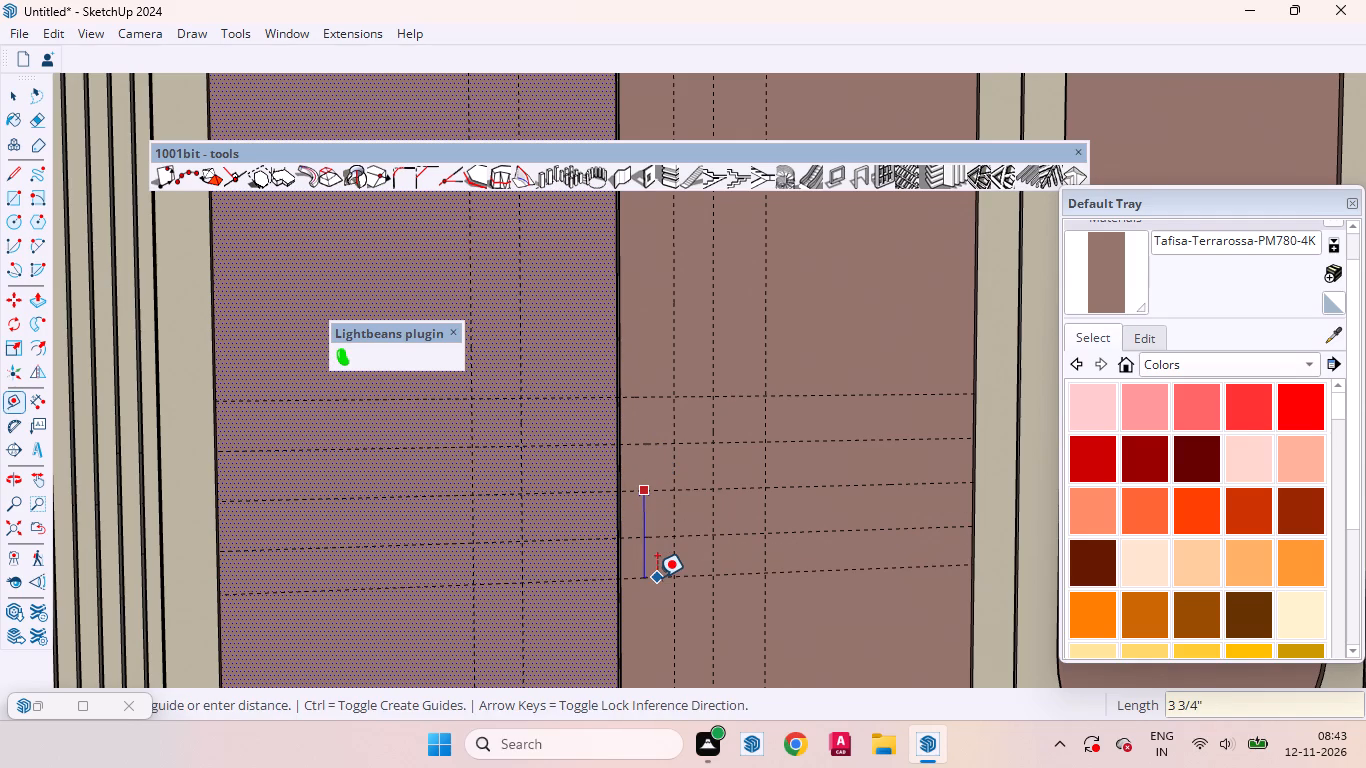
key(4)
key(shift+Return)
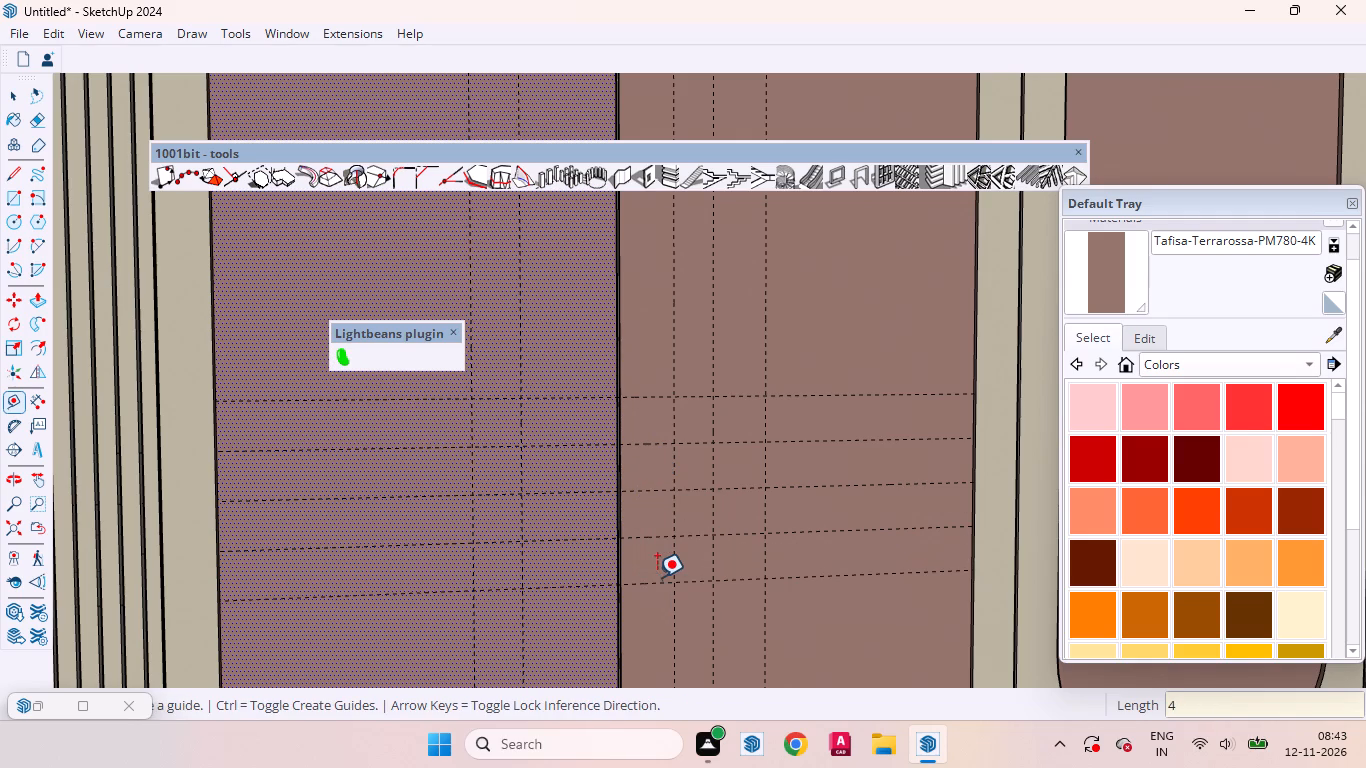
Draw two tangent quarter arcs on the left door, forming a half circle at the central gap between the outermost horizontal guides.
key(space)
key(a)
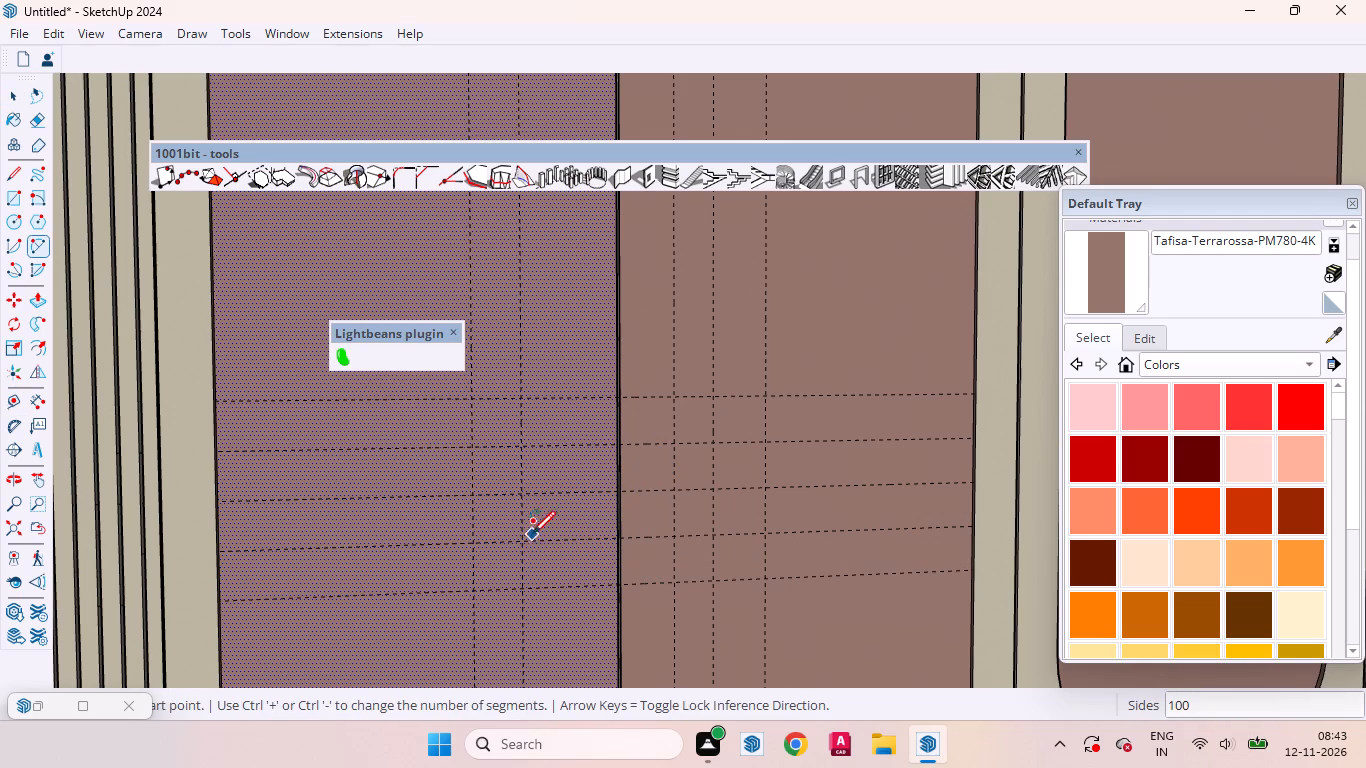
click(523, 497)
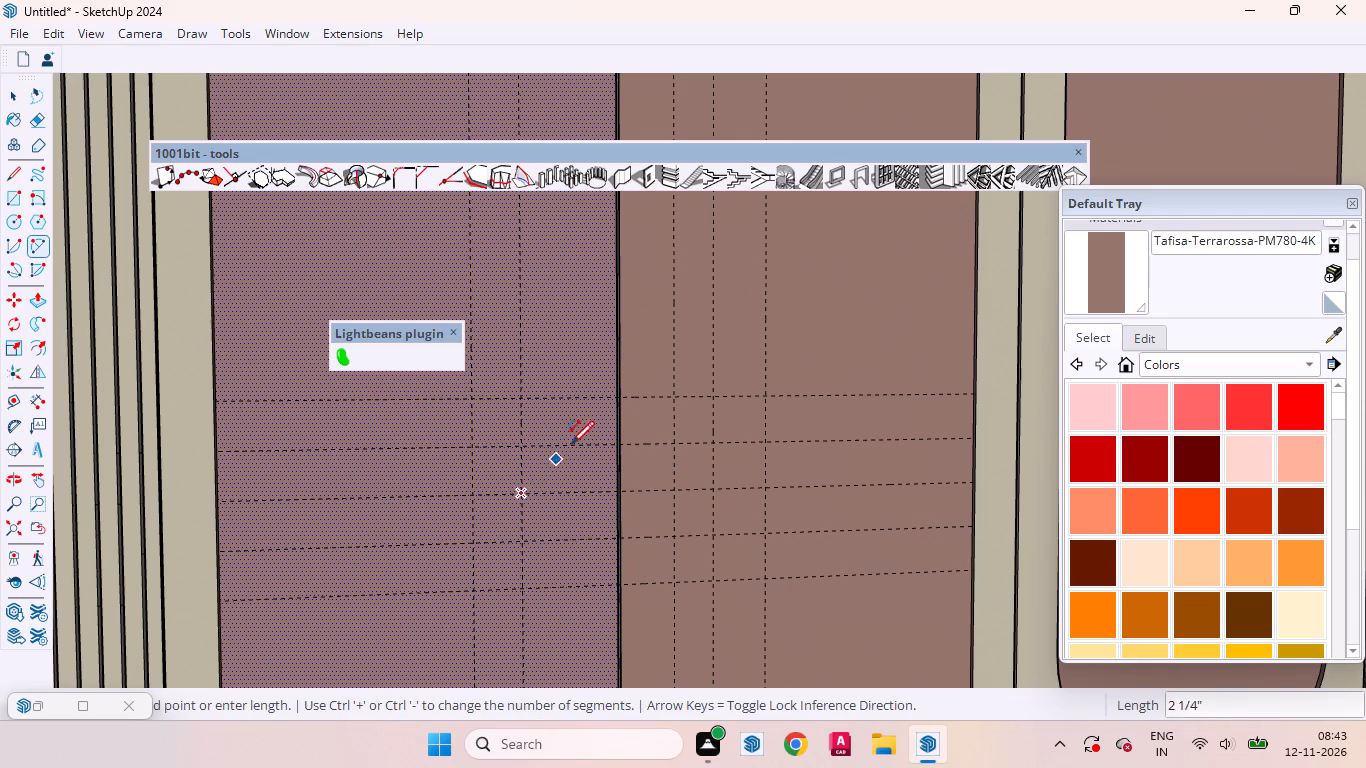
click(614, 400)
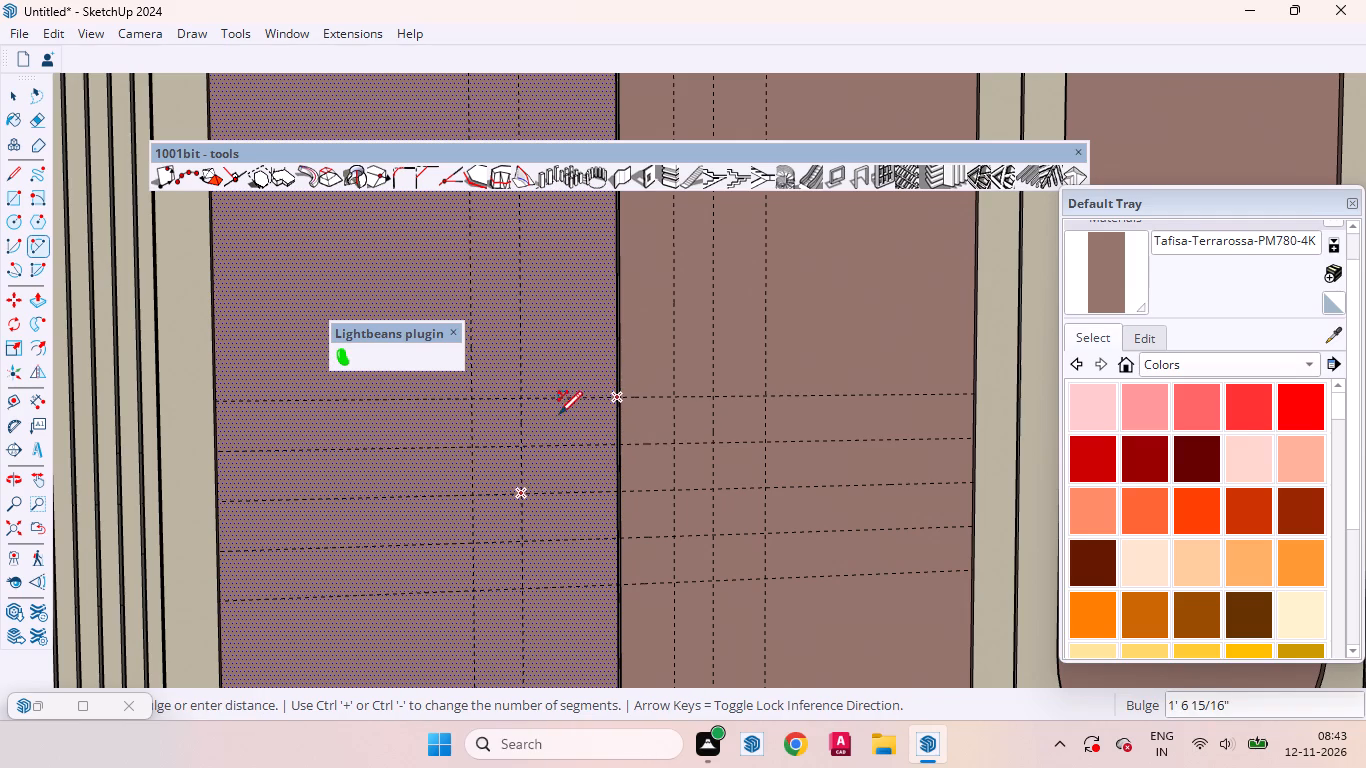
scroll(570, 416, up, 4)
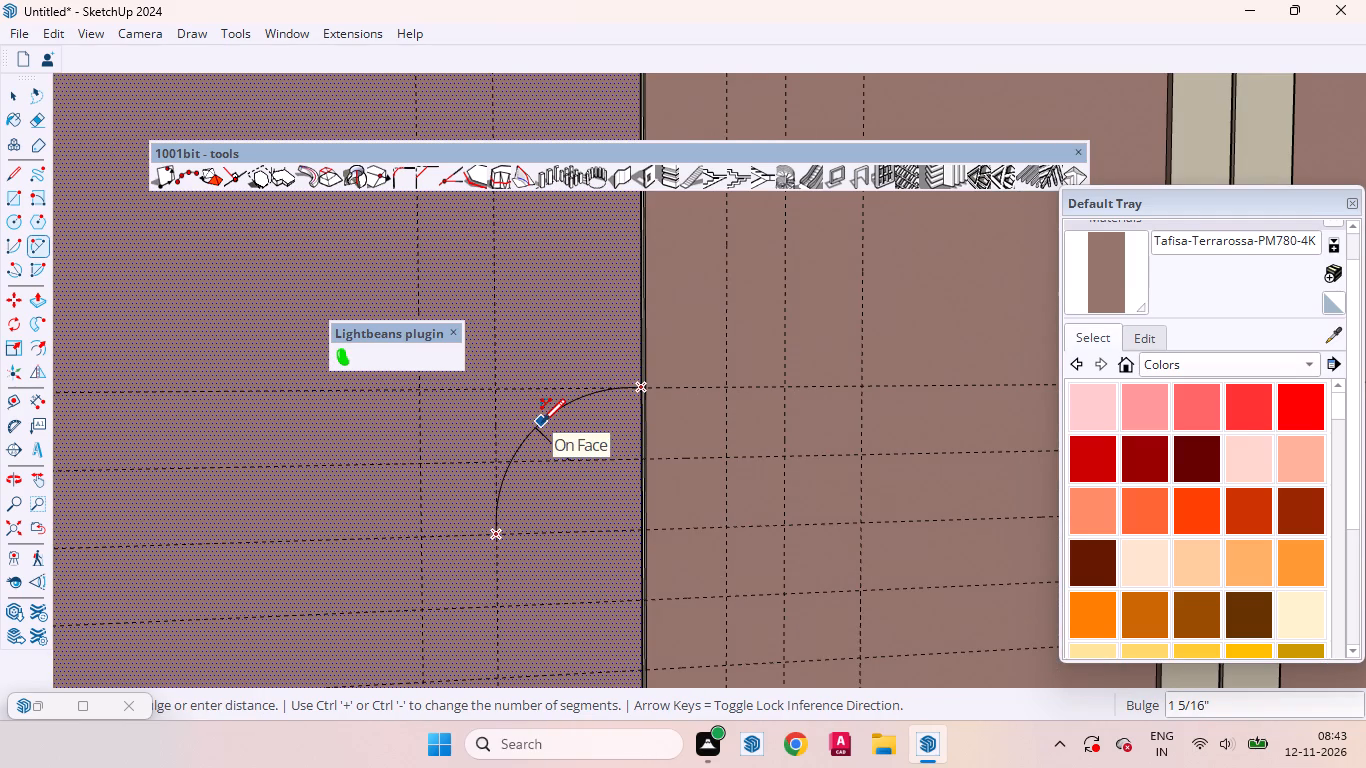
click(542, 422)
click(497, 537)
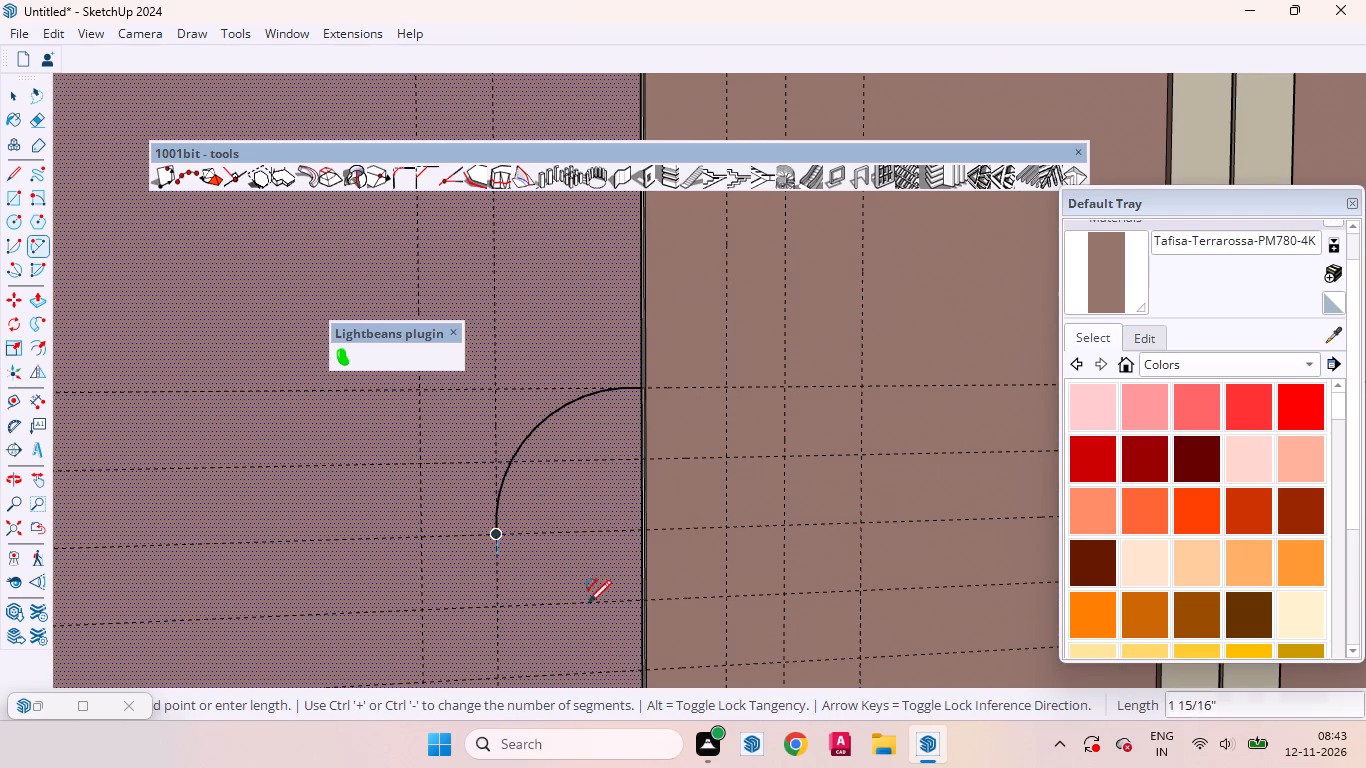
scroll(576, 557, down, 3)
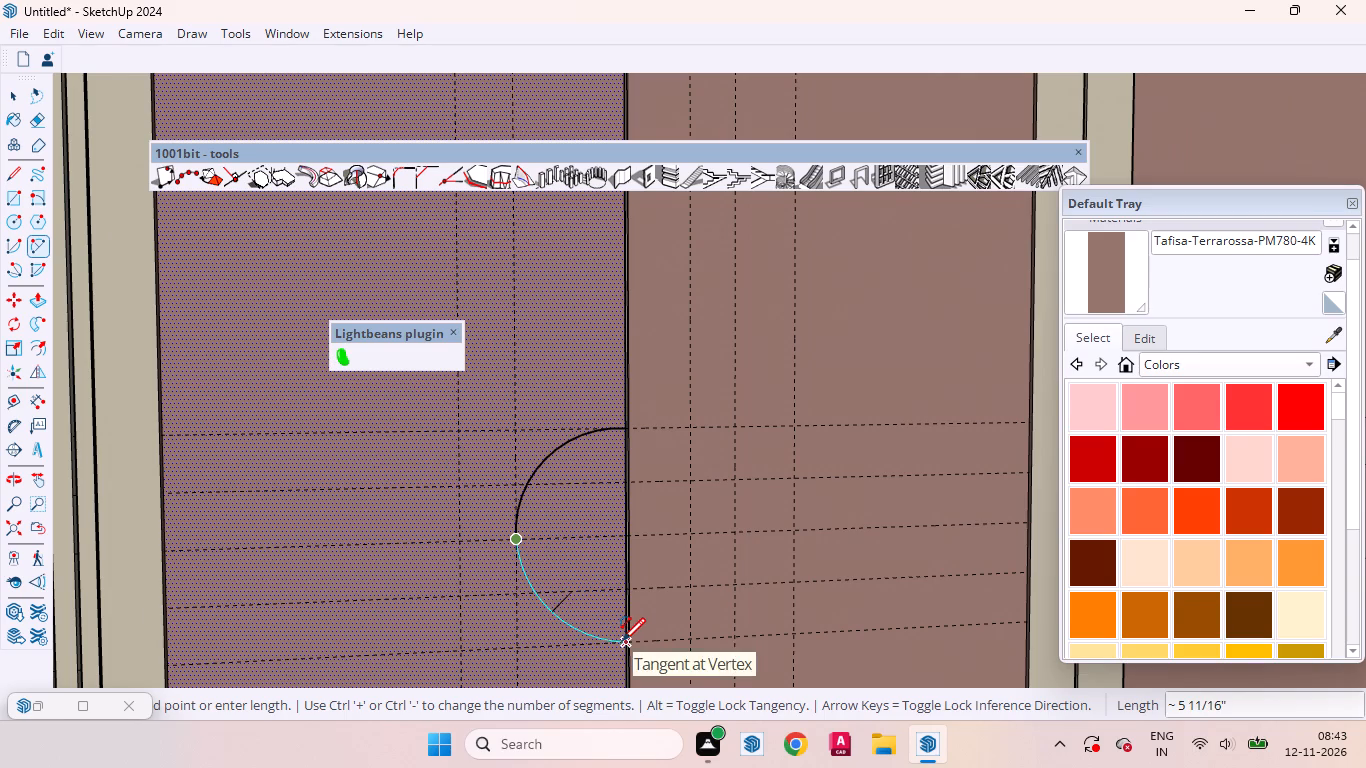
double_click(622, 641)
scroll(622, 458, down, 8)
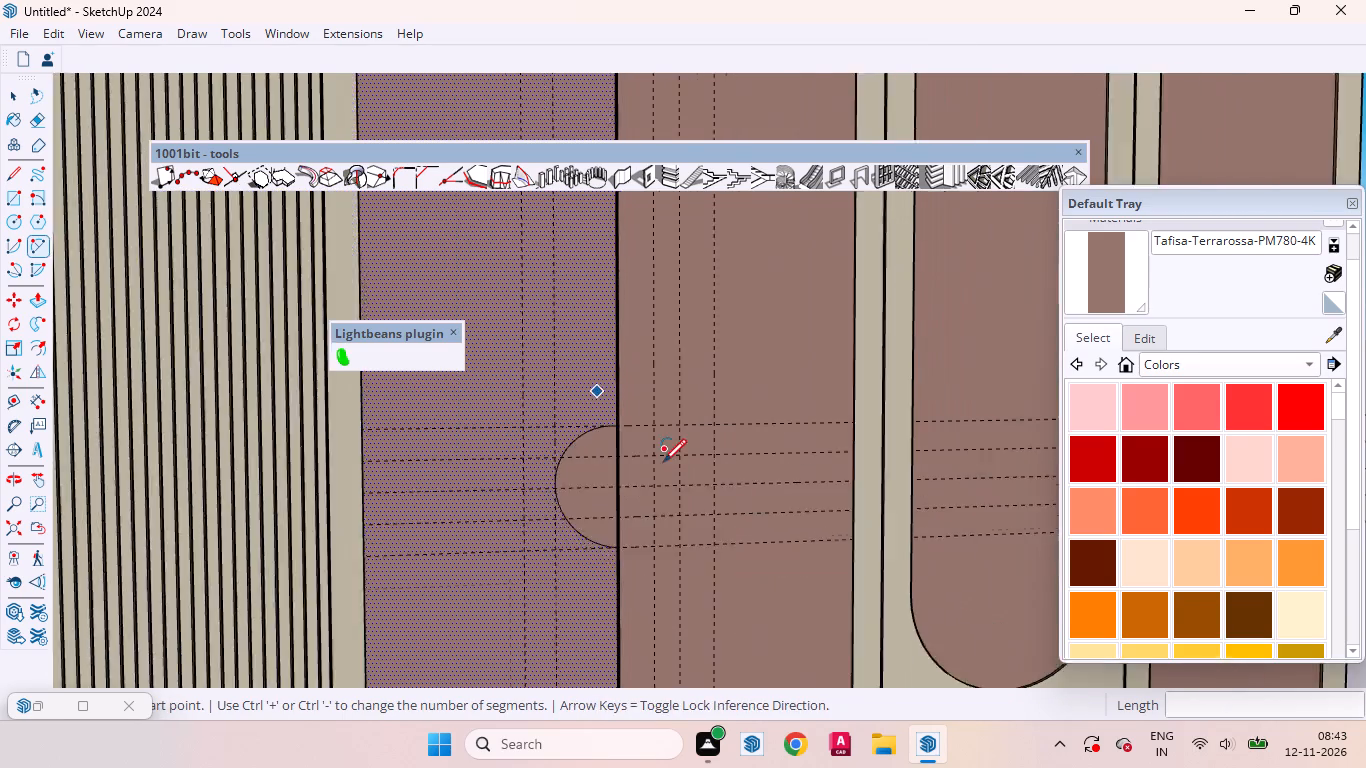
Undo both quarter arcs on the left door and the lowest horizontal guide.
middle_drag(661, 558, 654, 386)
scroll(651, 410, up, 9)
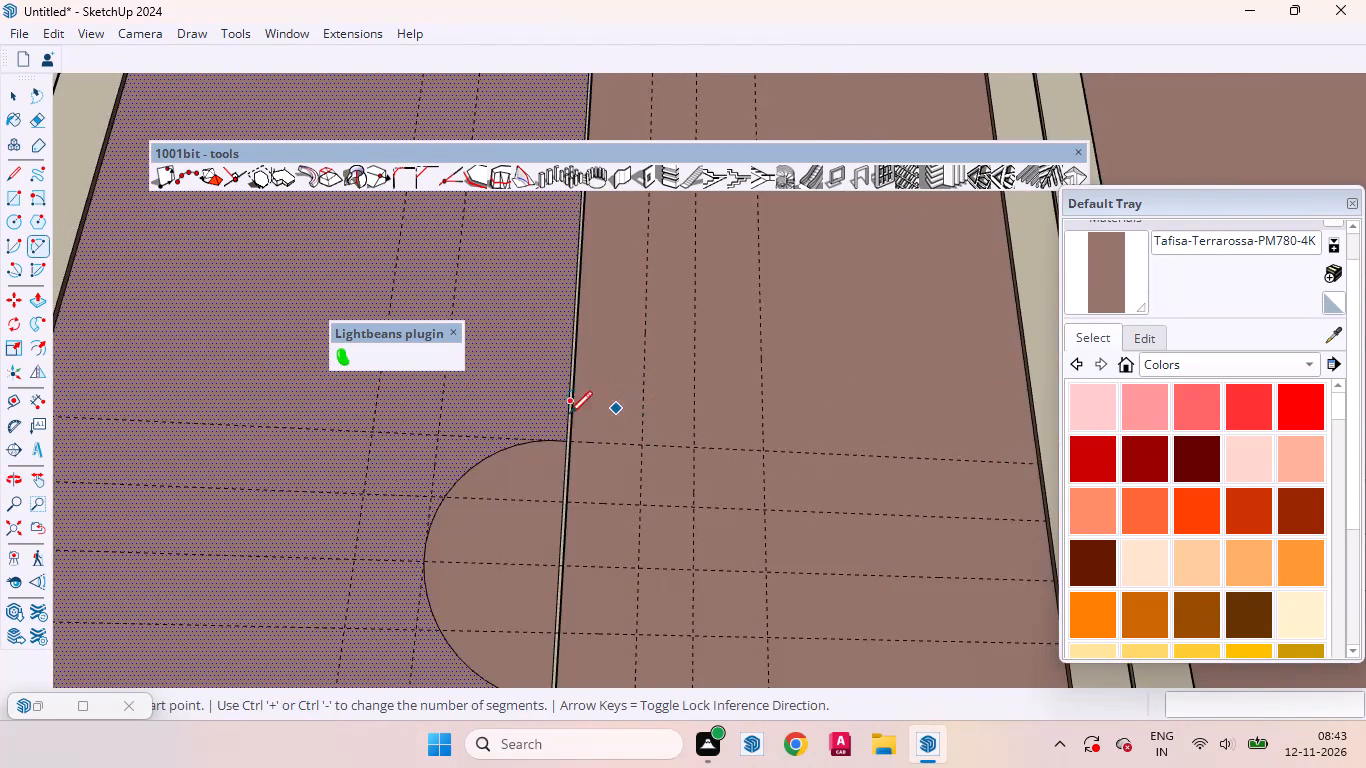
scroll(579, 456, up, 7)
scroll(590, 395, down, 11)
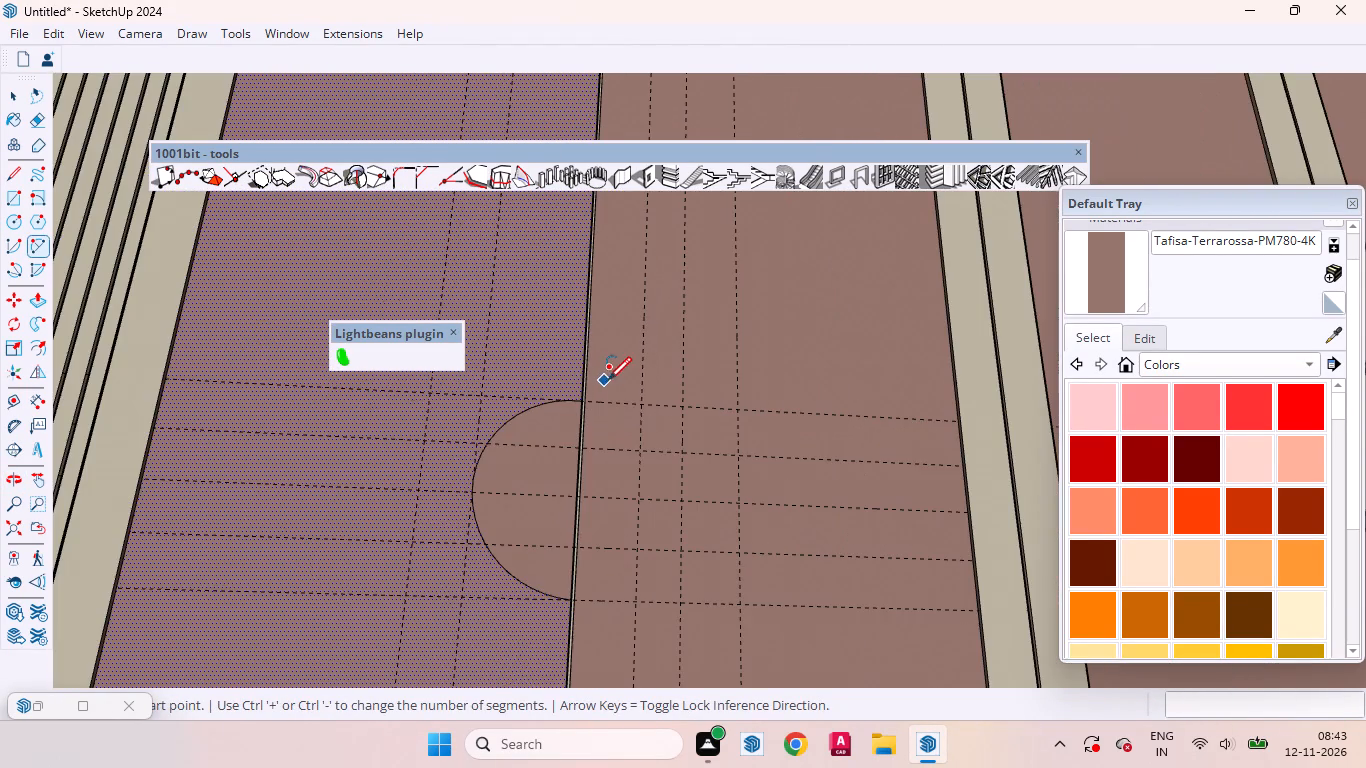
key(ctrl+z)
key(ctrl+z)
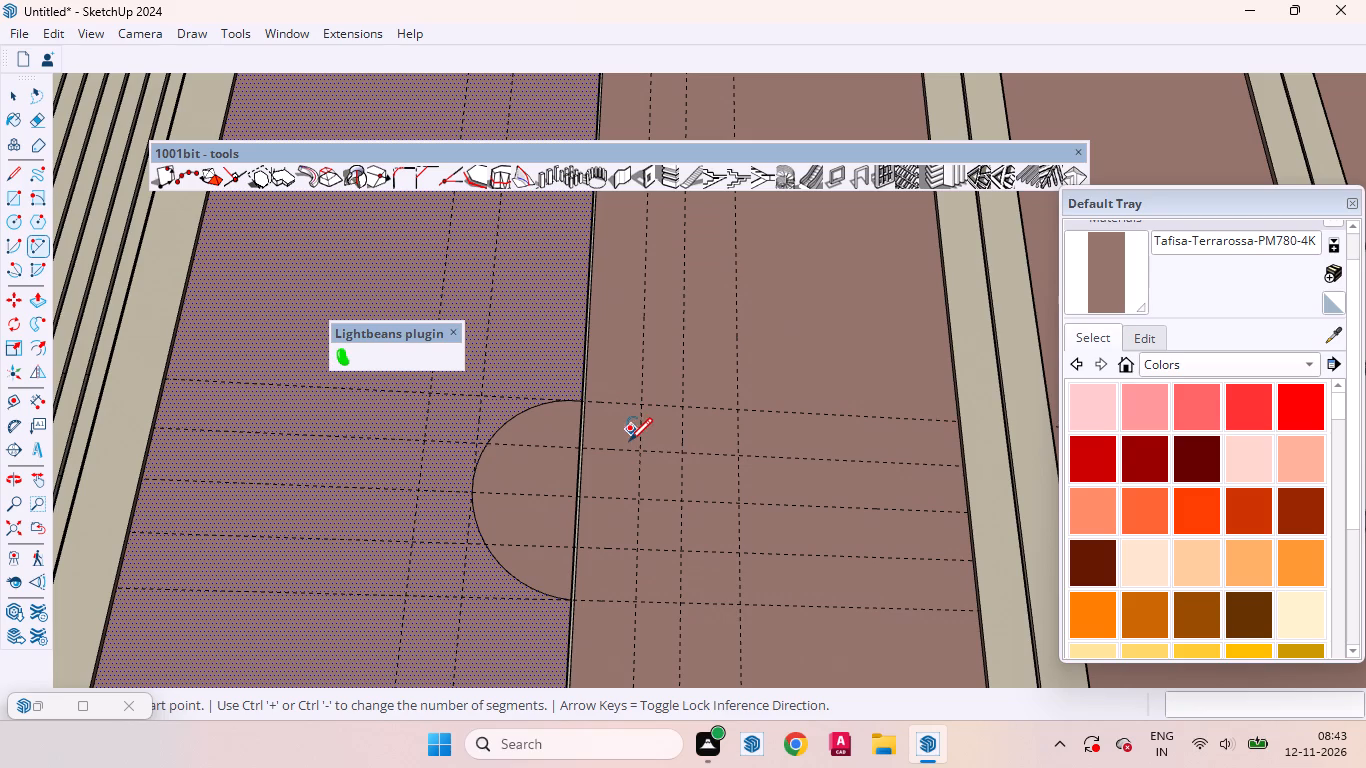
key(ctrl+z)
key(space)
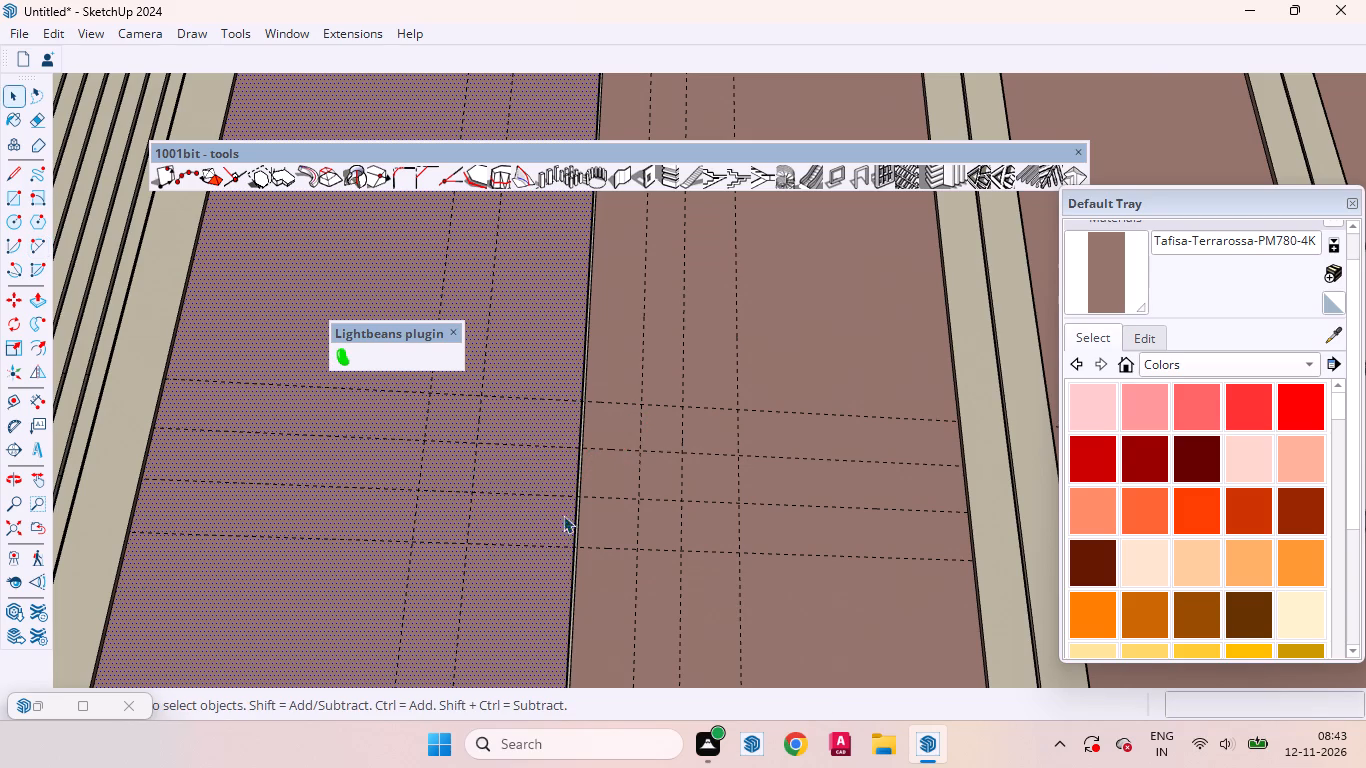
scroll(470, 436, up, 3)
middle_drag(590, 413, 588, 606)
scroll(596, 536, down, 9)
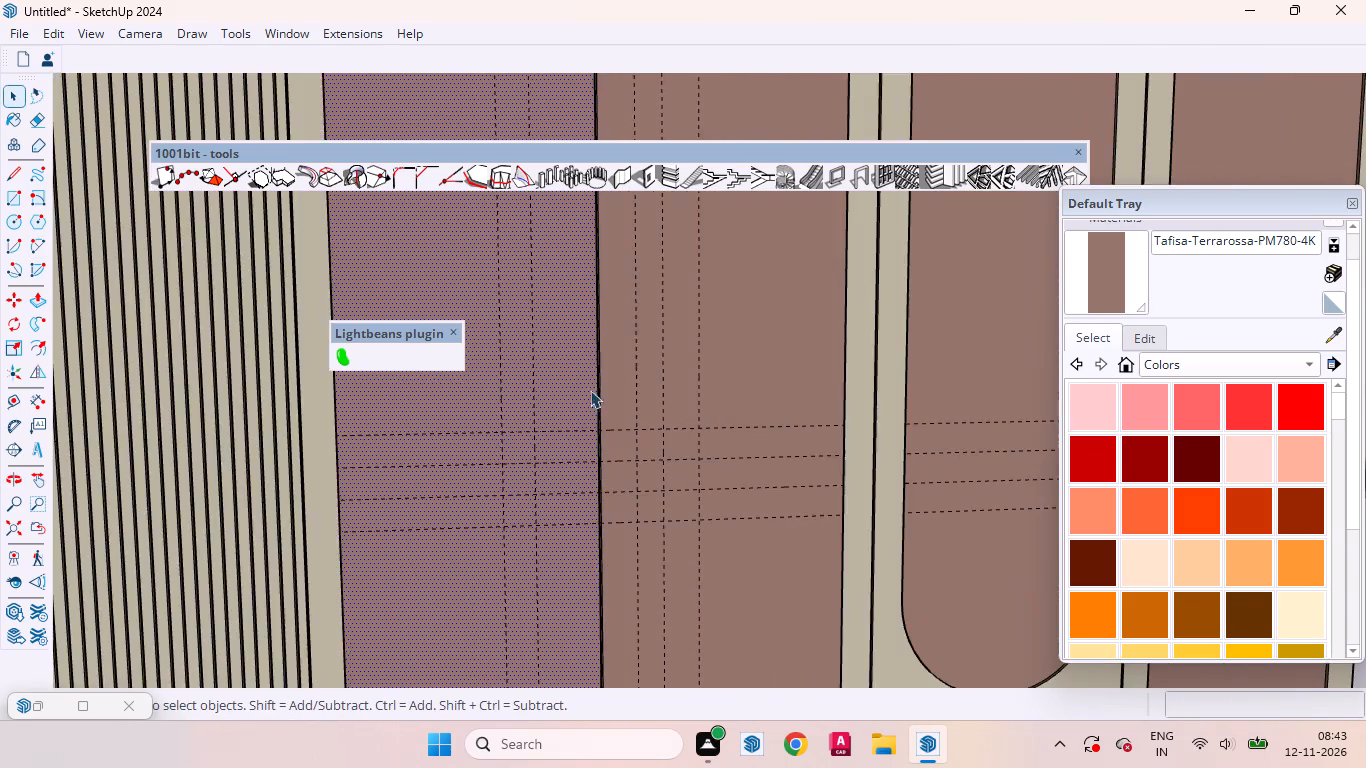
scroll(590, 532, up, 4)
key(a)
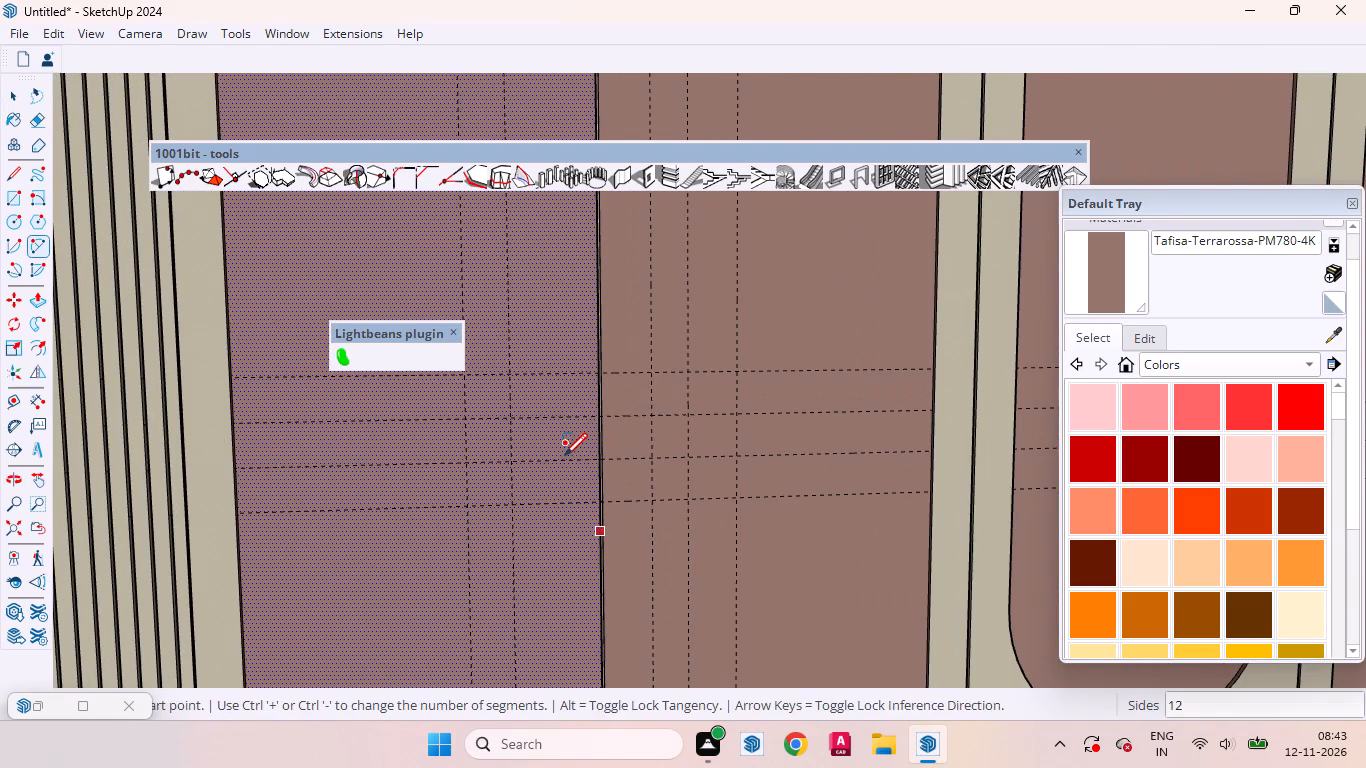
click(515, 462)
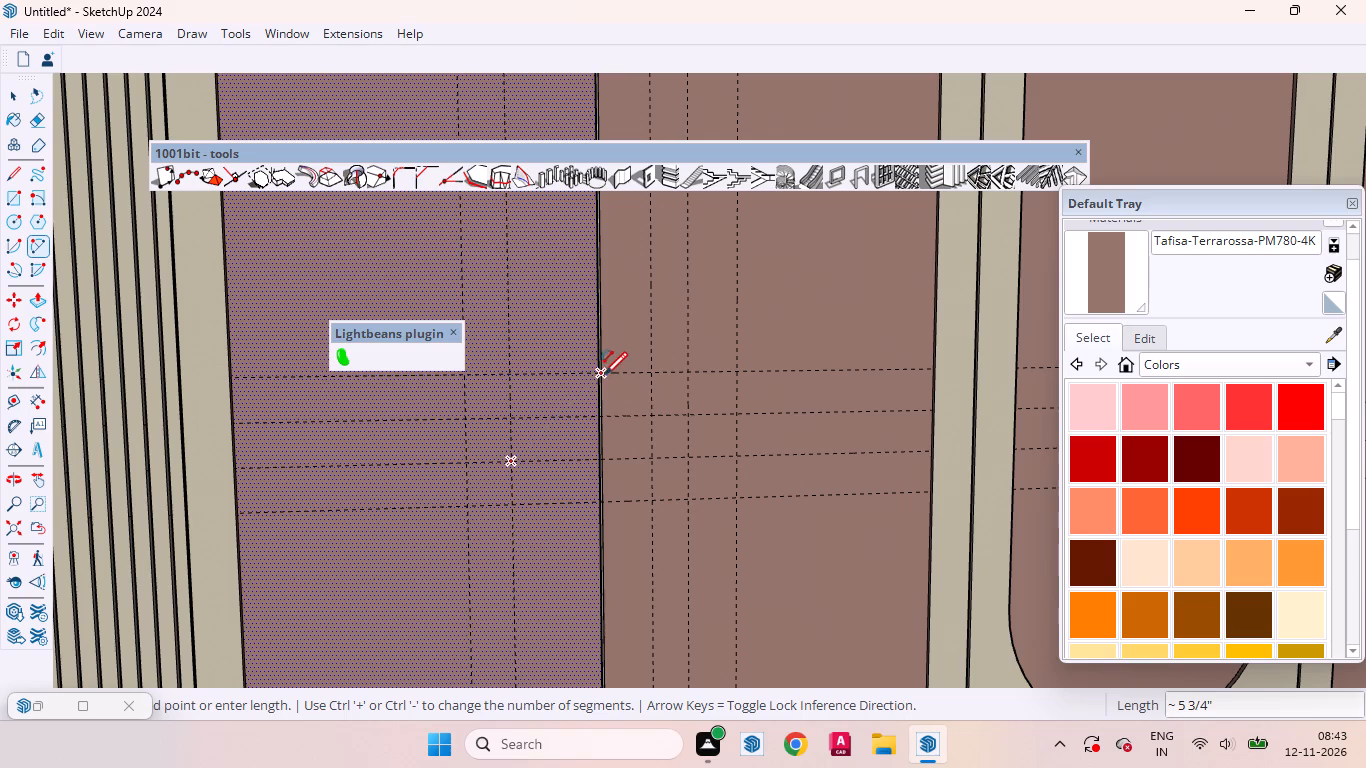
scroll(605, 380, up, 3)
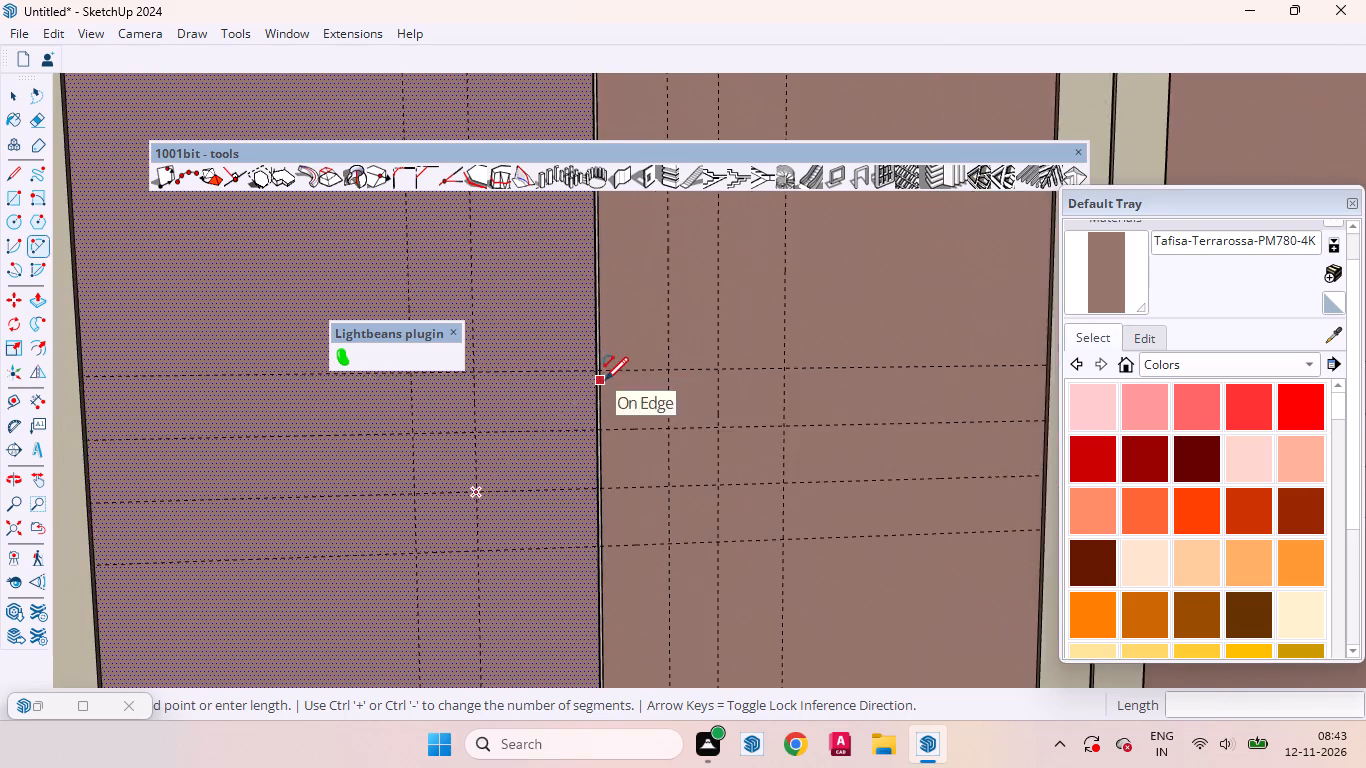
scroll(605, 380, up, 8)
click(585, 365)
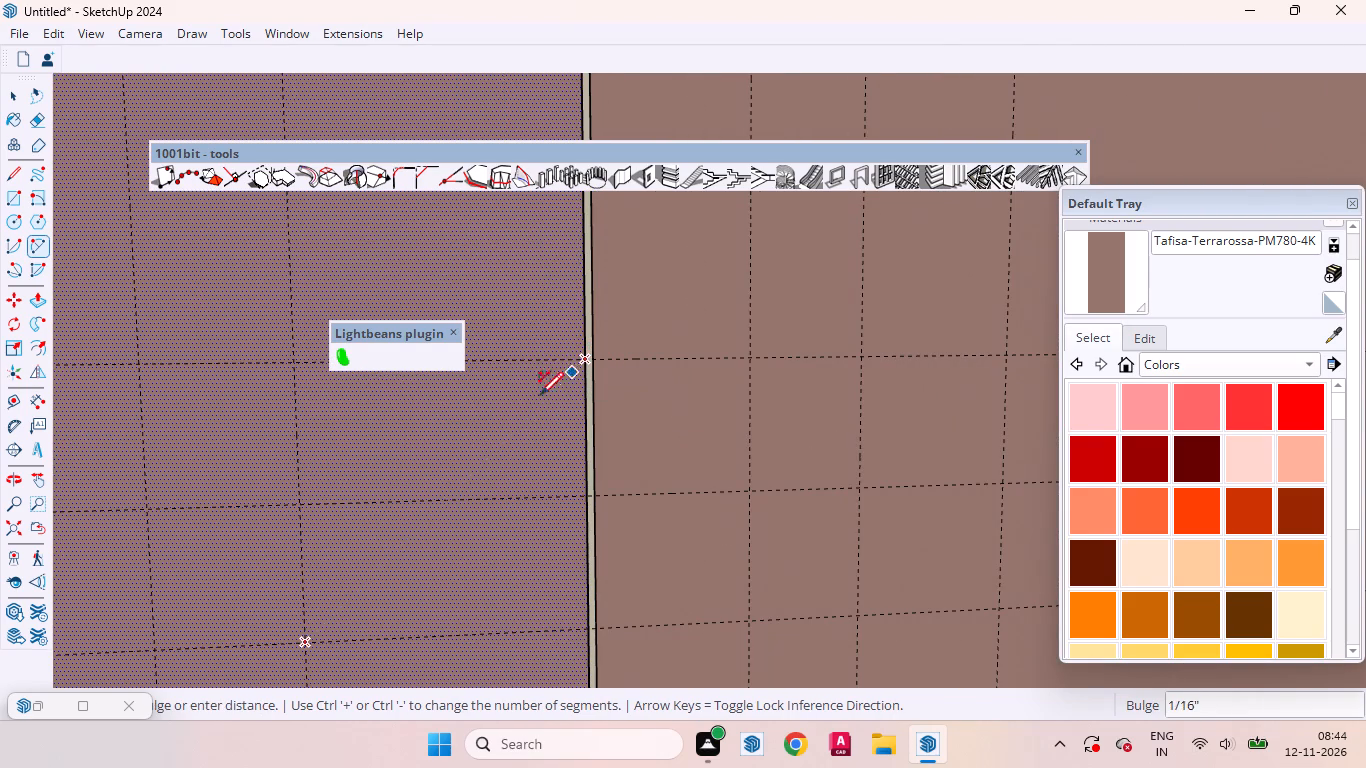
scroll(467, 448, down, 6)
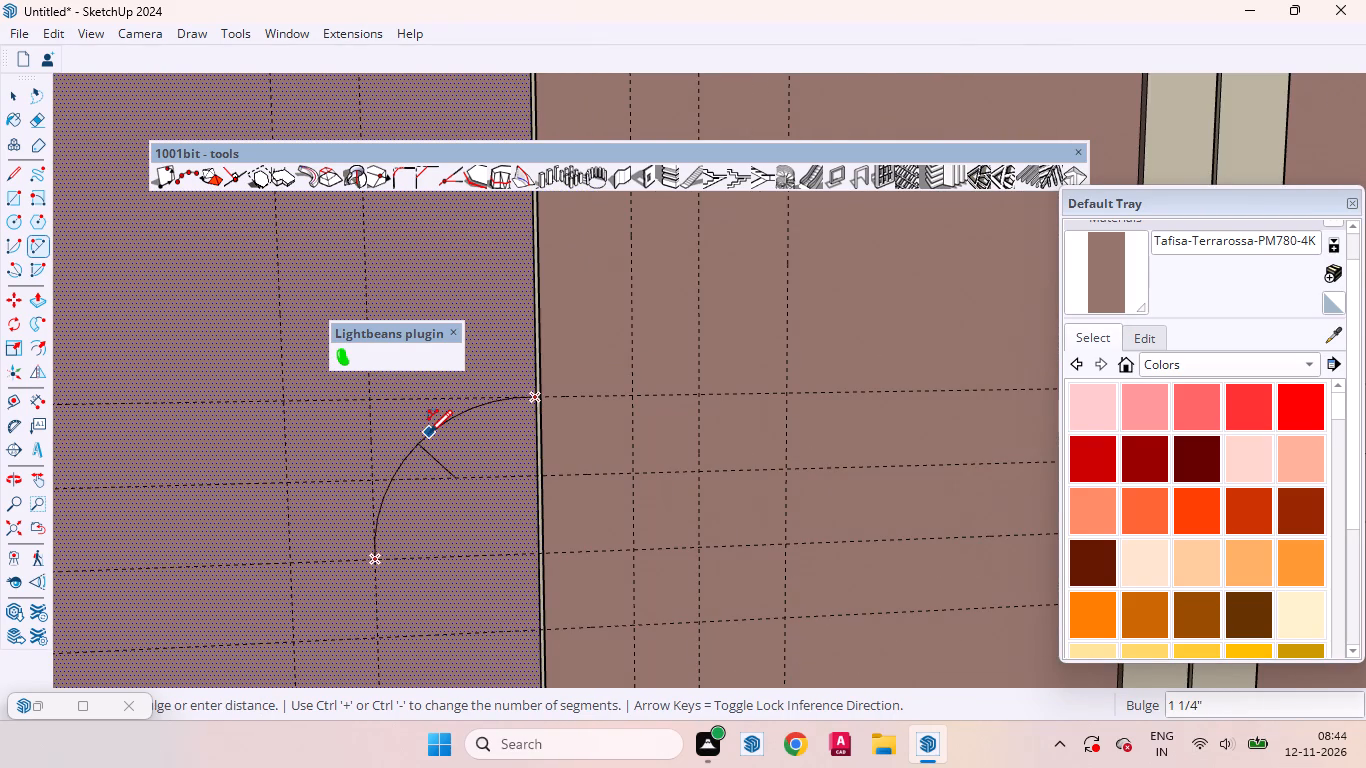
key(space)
Draw a 100-segment half circle with a 3" bulge on the left door's gap edge, between the top and bottom horizontal guides.
key(a)
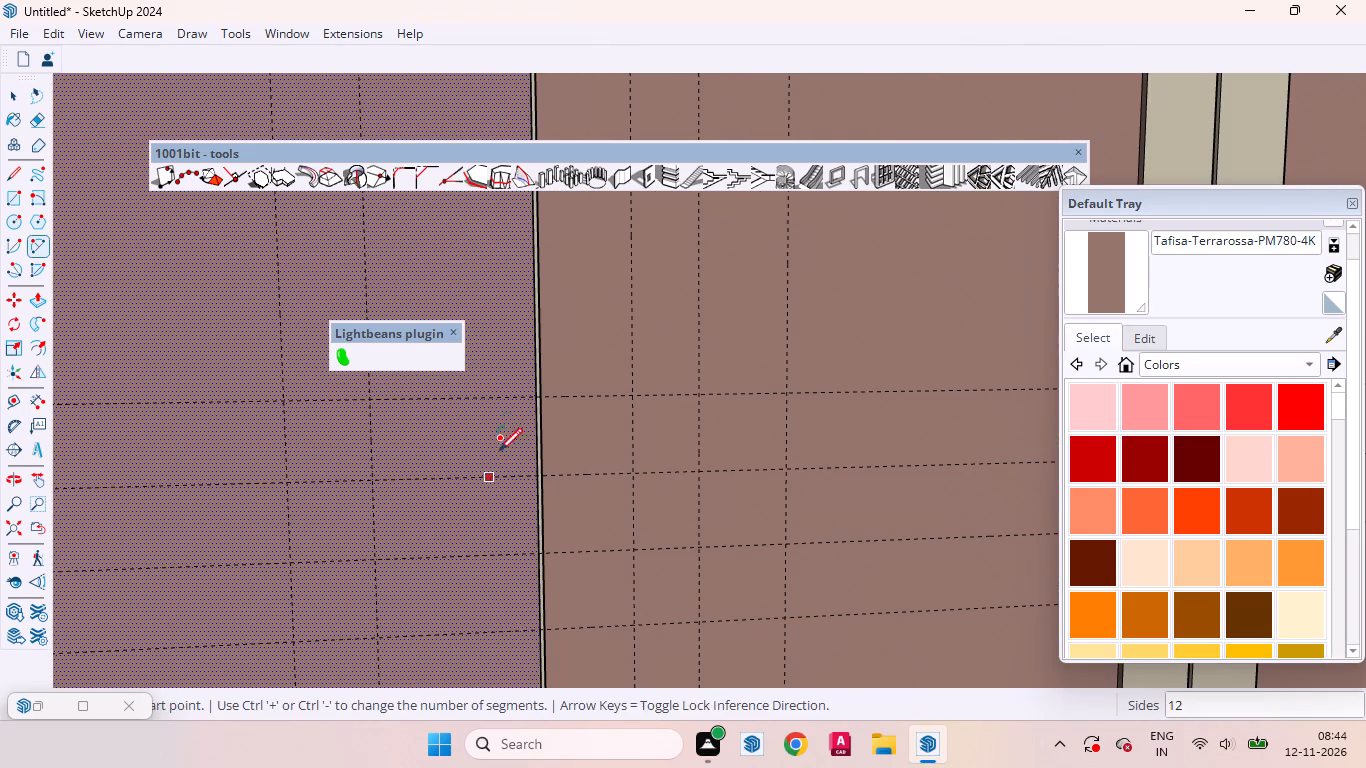
text(100)
key(Return)
click(537, 400)
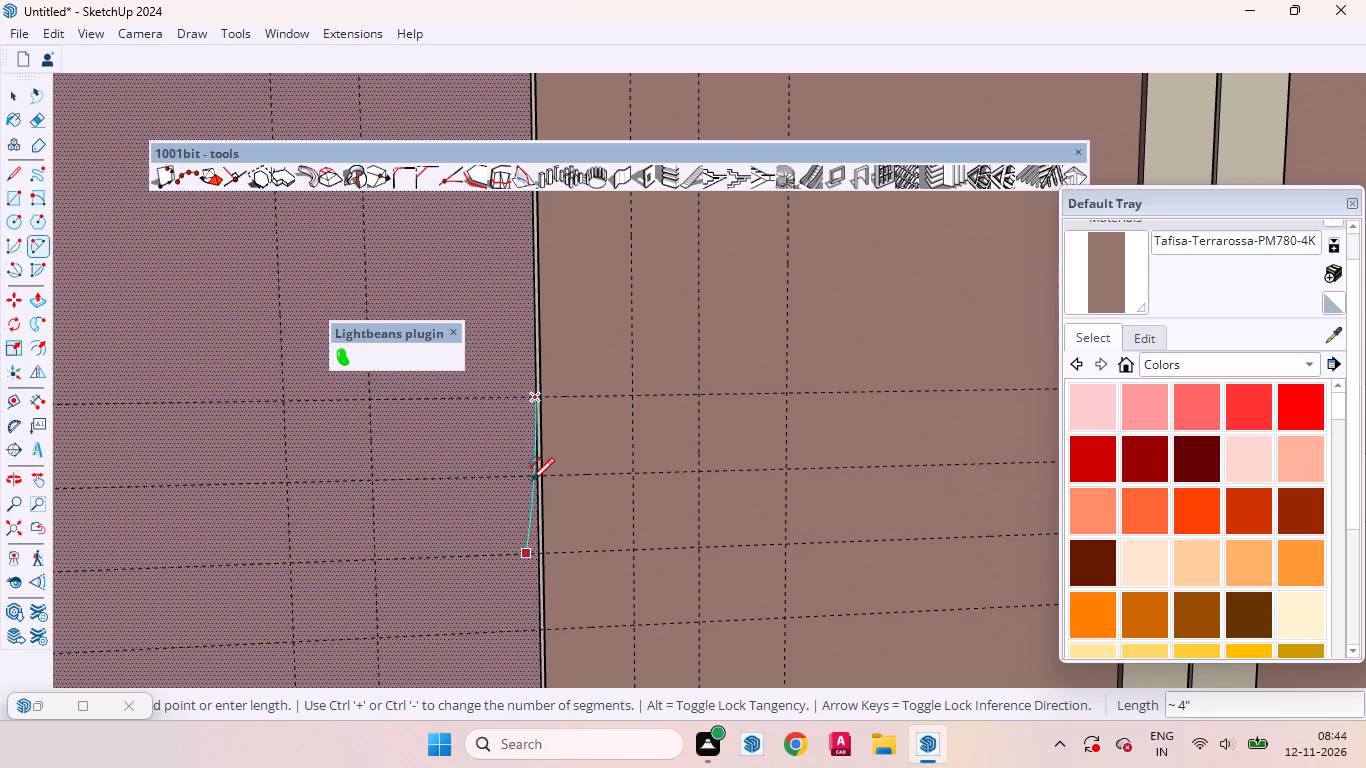
scroll(531, 477, down, 8)
scroll(537, 525, up, 4)
click(534, 544)
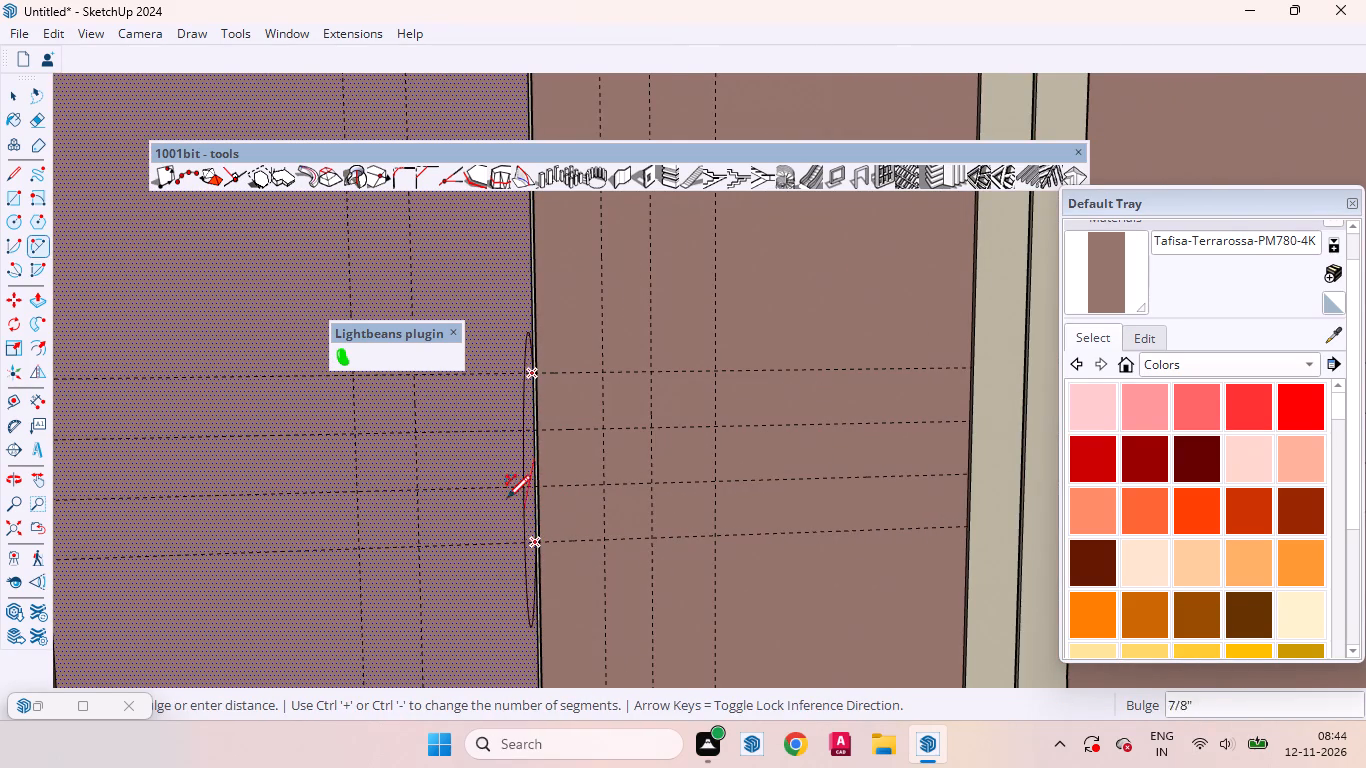
double_click(449, 448)
key(space)
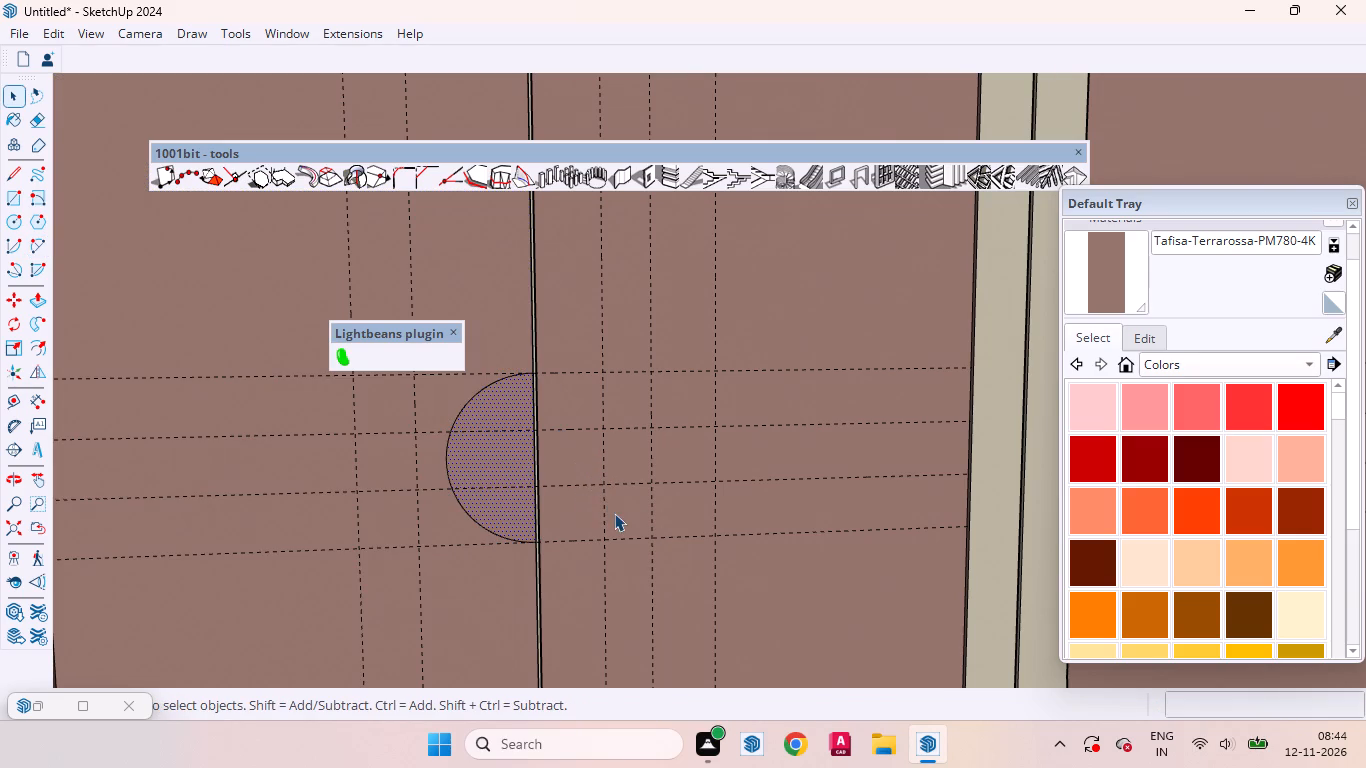
Draw a matching half circle with a 6" chord and 3" bulge on the right door's gap edge.
key(a)
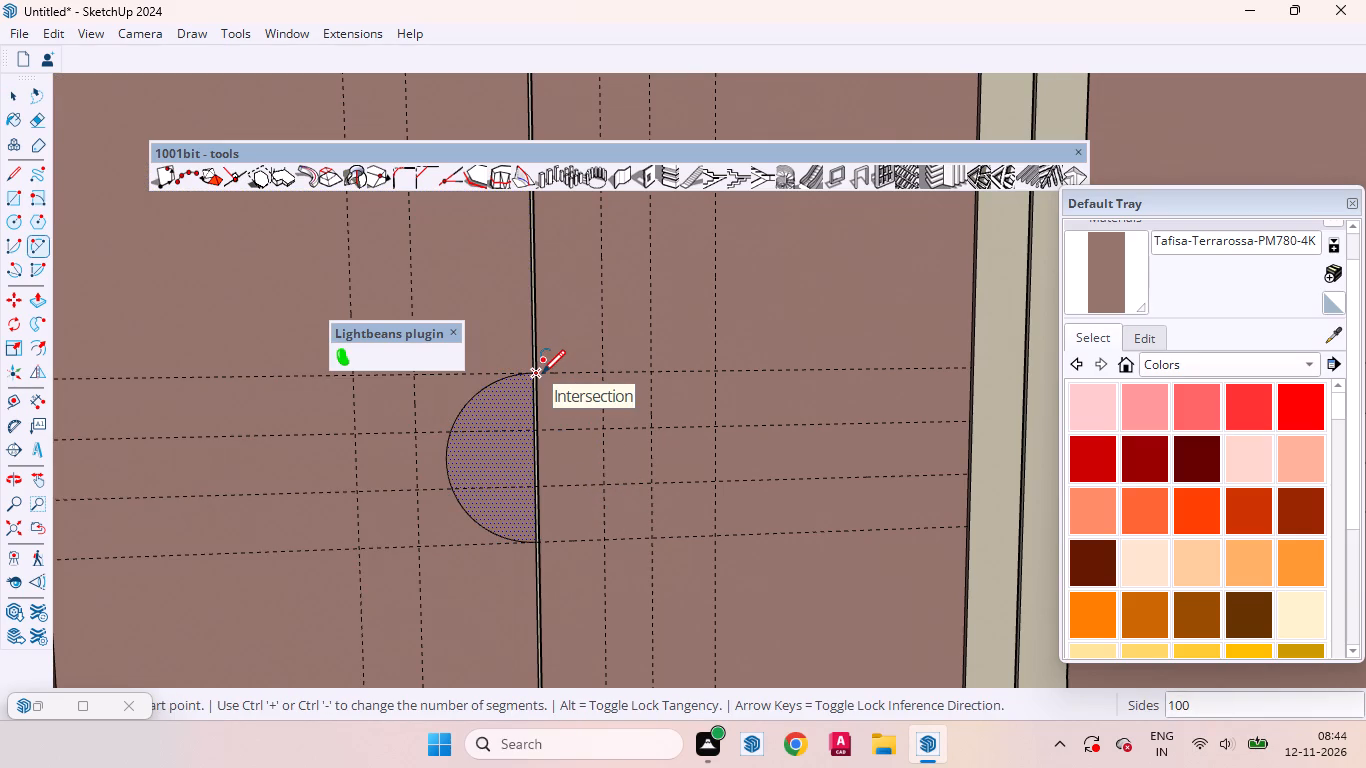
click(542, 373)
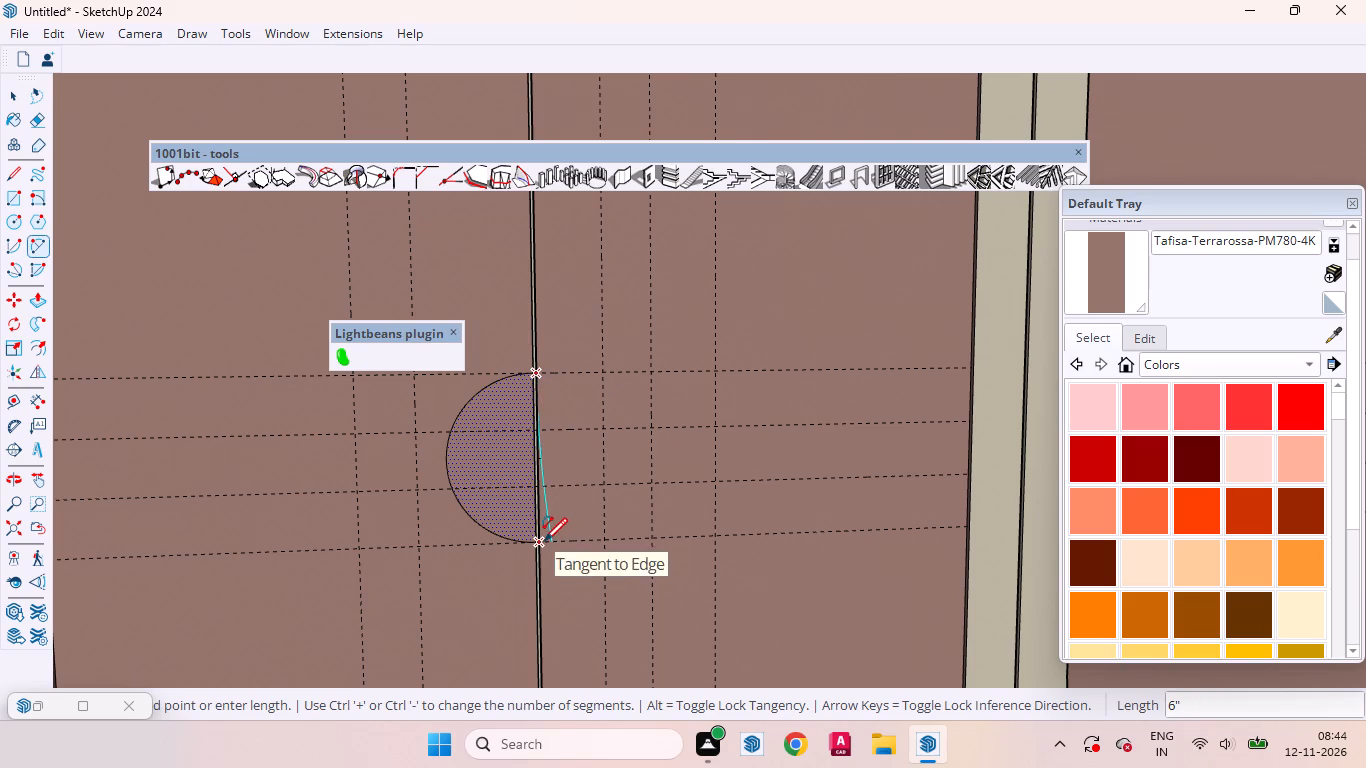
click(544, 541)
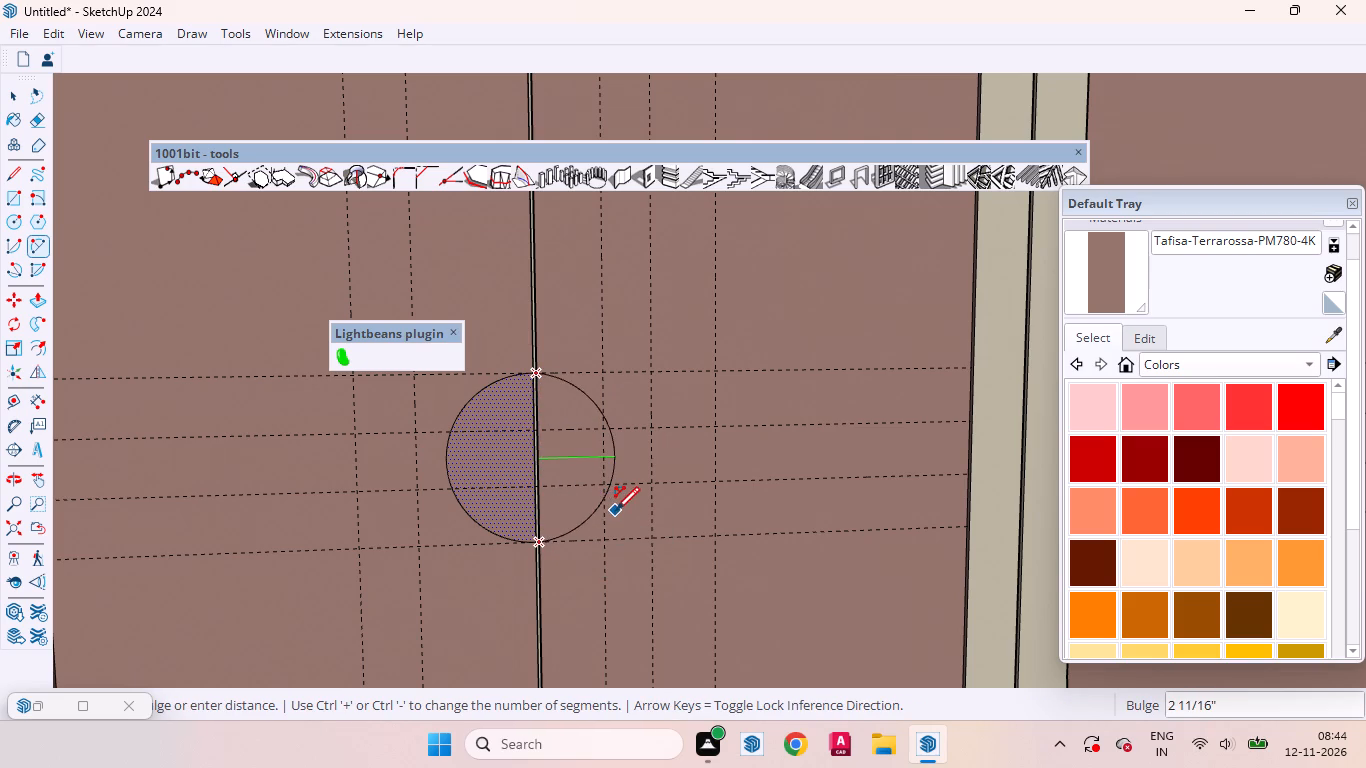
double_click(620, 510)
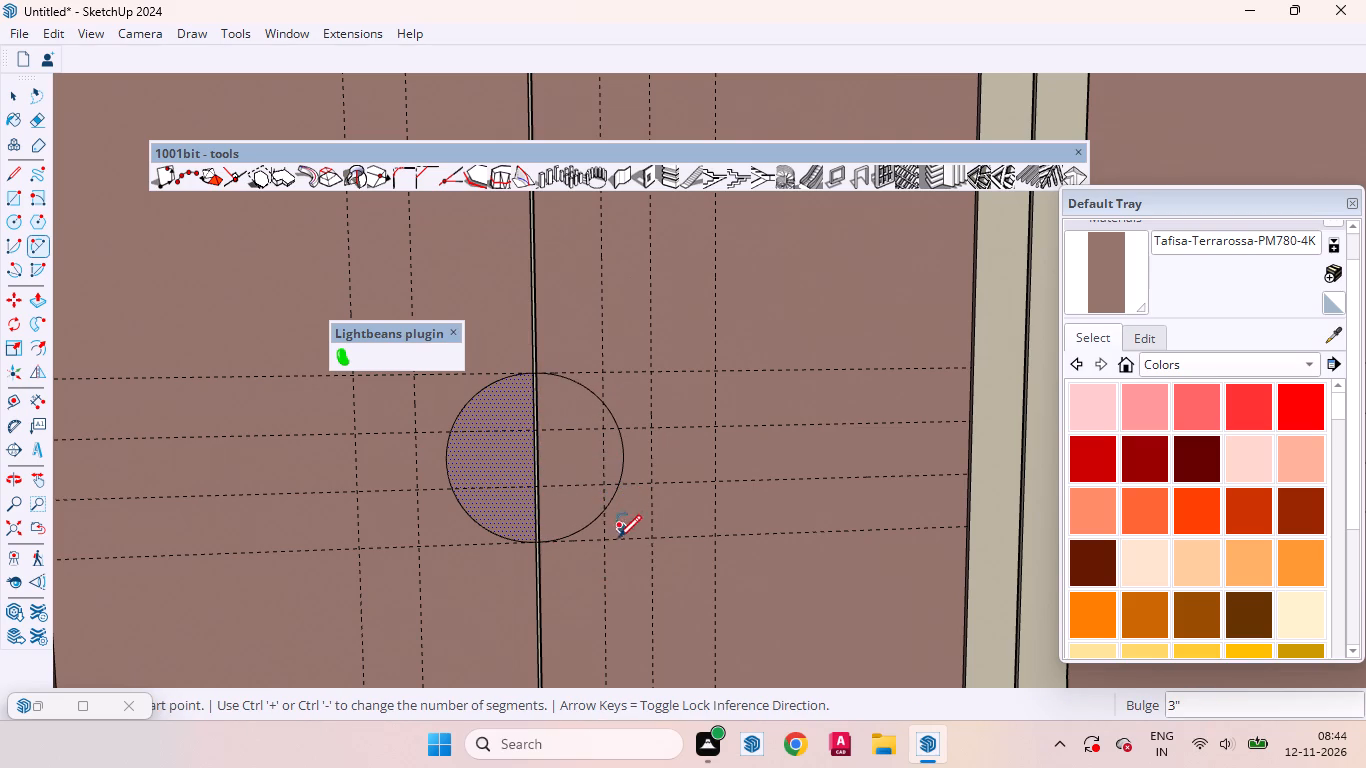
key(space)
Examine the circular detail across the arched doors' central gap, close up and against the surrounding wardrobe front.
click(561, 466)
scroll(649, 530, down, 15)
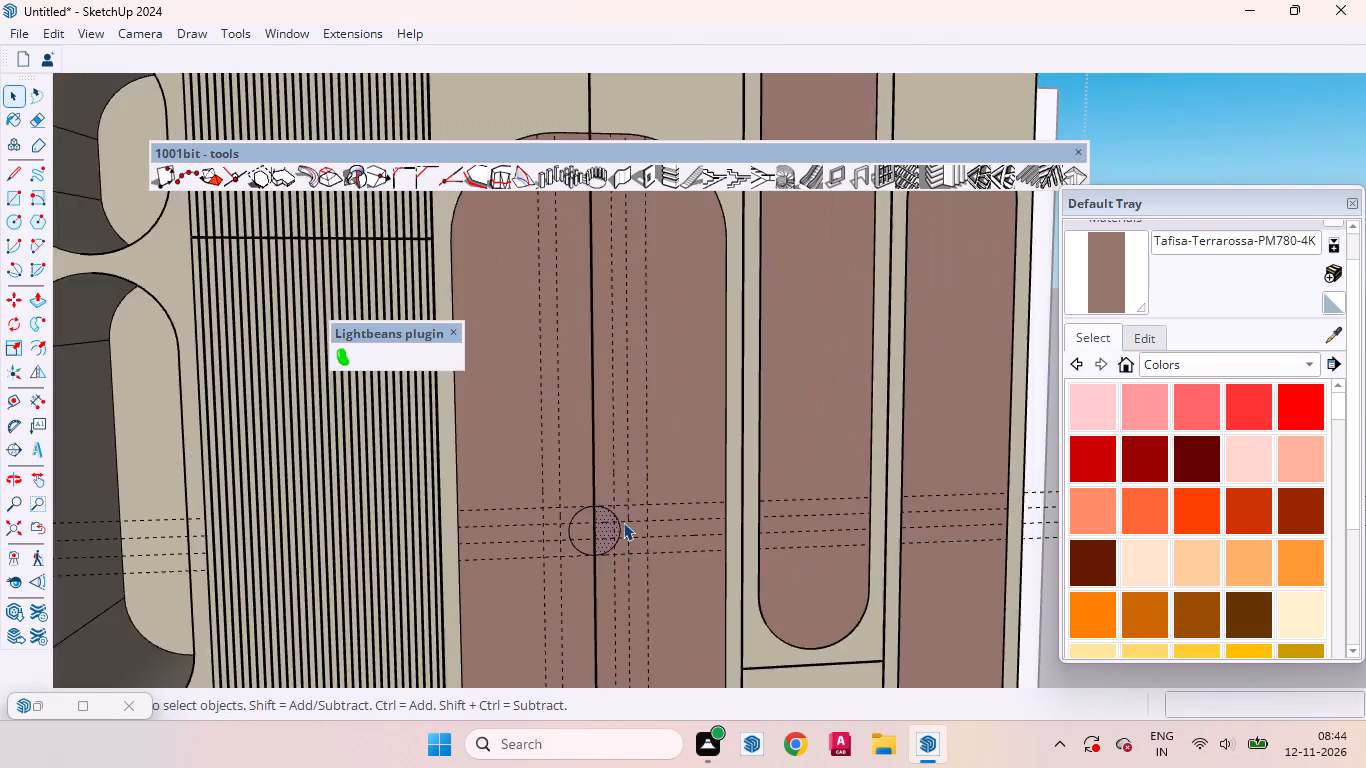
scroll(623, 522, down, 9)
scroll(637, 546, up, 4)
scroll(629, 466, up, 7)
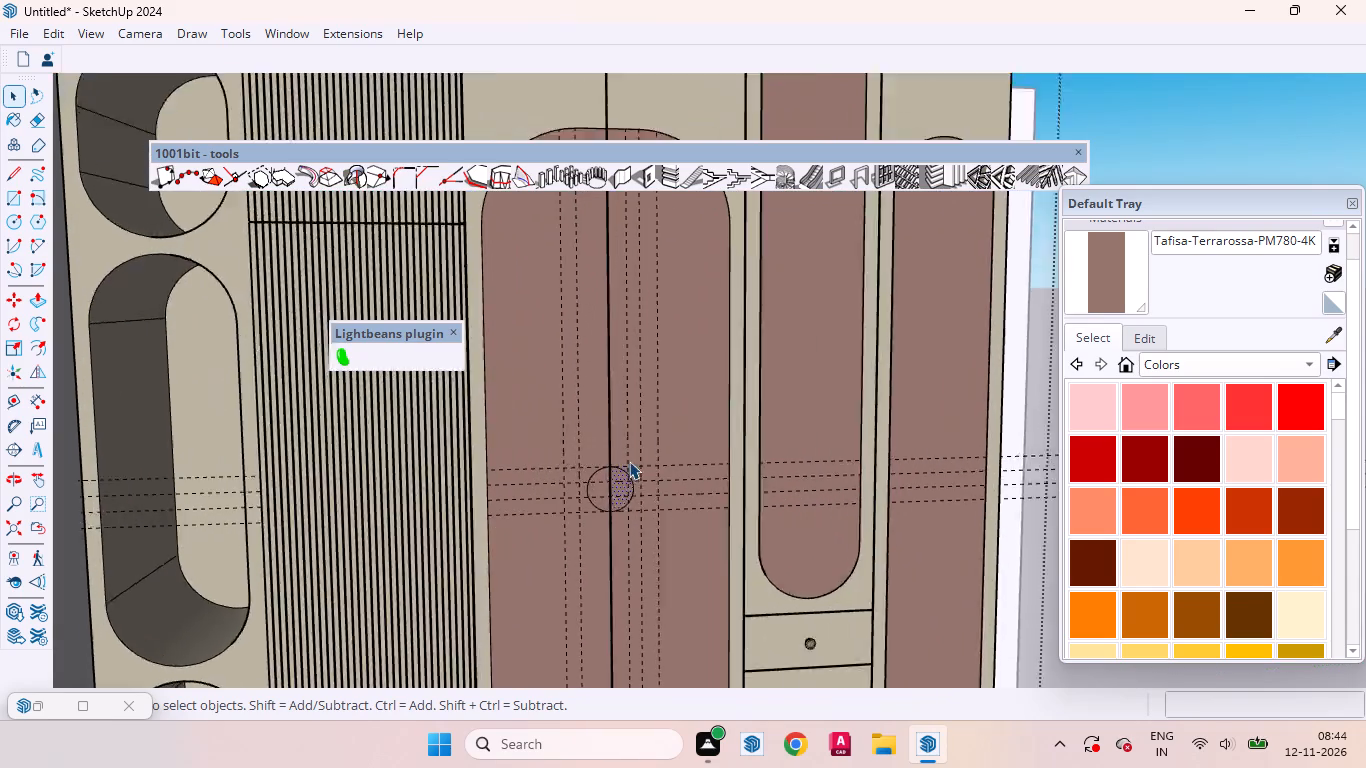
scroll(629, 461, up, 2)
scroll(600, 458, down, 4)
scroll(706, 542, down, 3)
scroll(622, 491, up, 6)
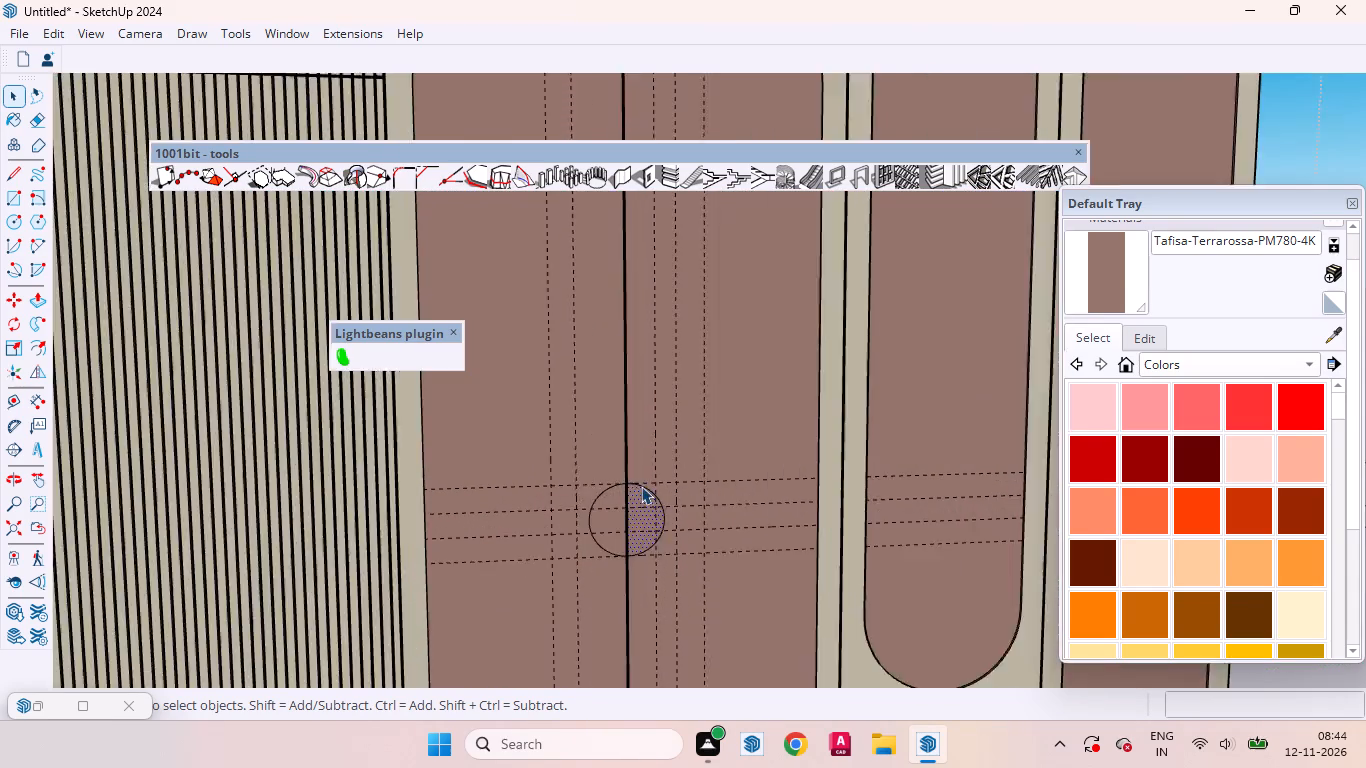
scroll(641, 486, up, 14)
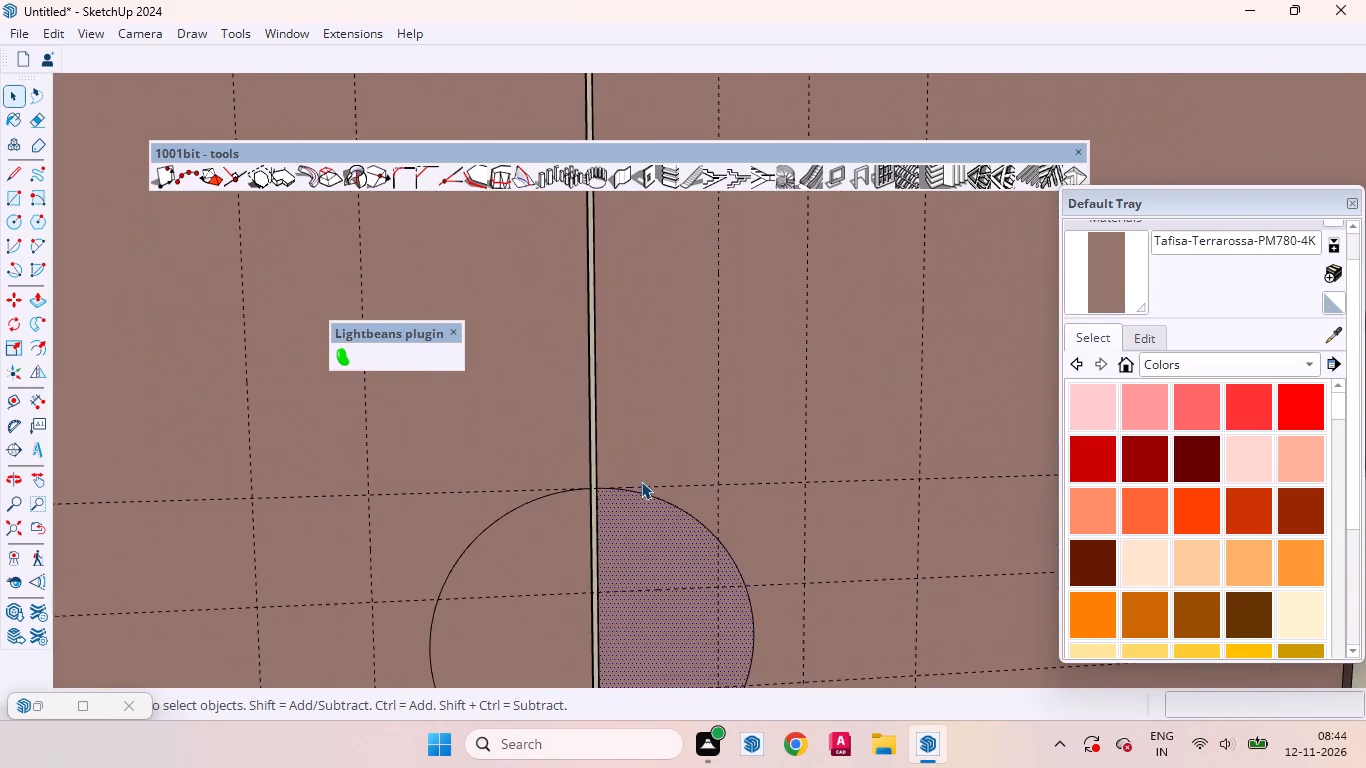
scroll(641, 481, up, 4)
Draw an arc from the top of the right half circle up to the nearest vertical guide, about 3 1/4" long with about 13/16" bulge, tangent at its start.
click(601, 490)
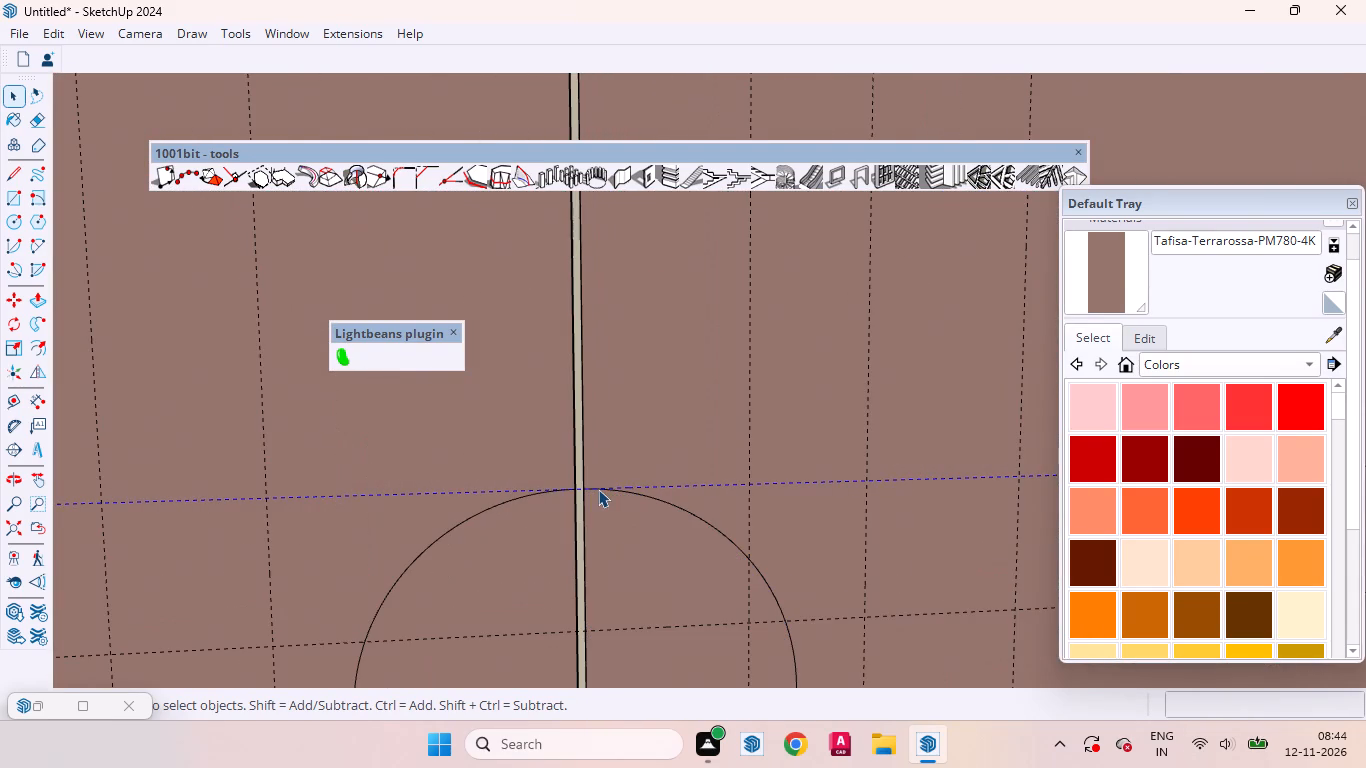
click(598, 490)
click(634, 495)
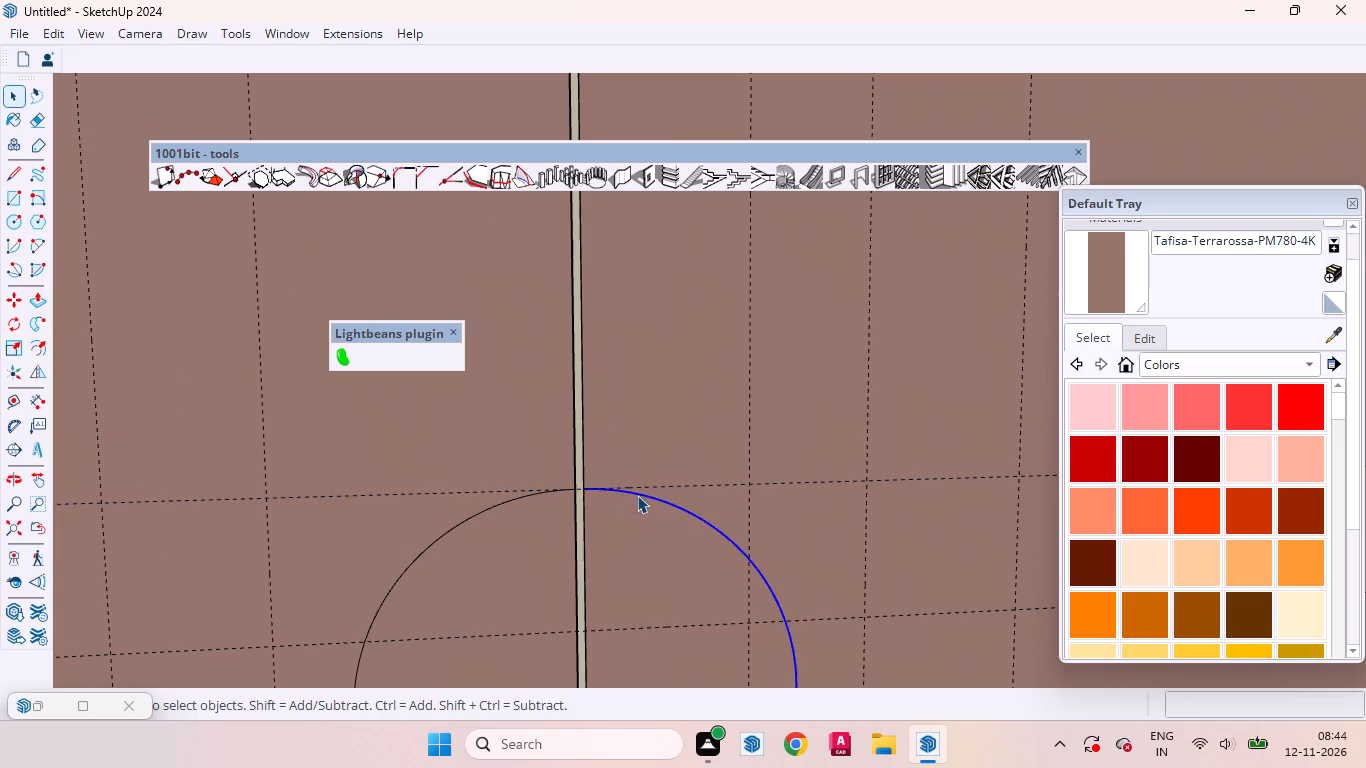
scroll(613, 489, up, 7)
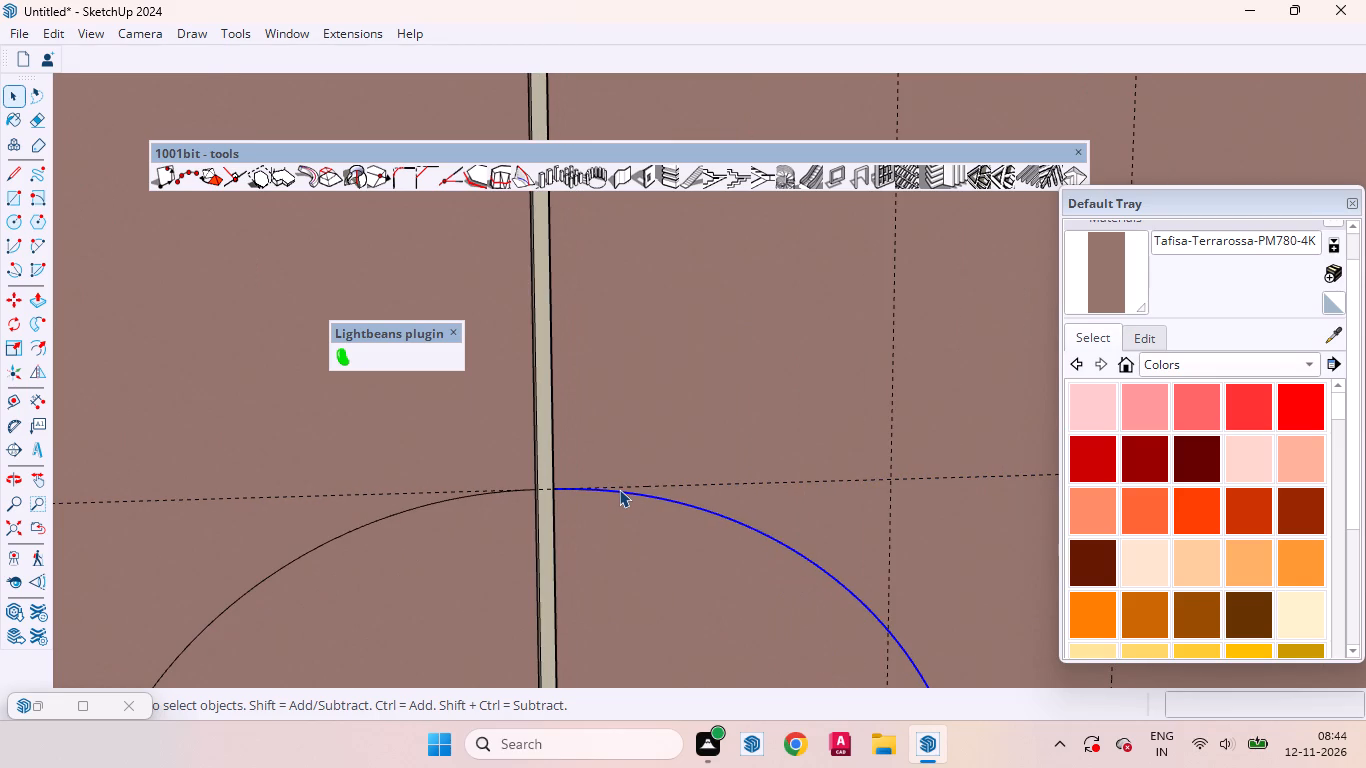
key(a)
scroll(593, 489, up, 4)
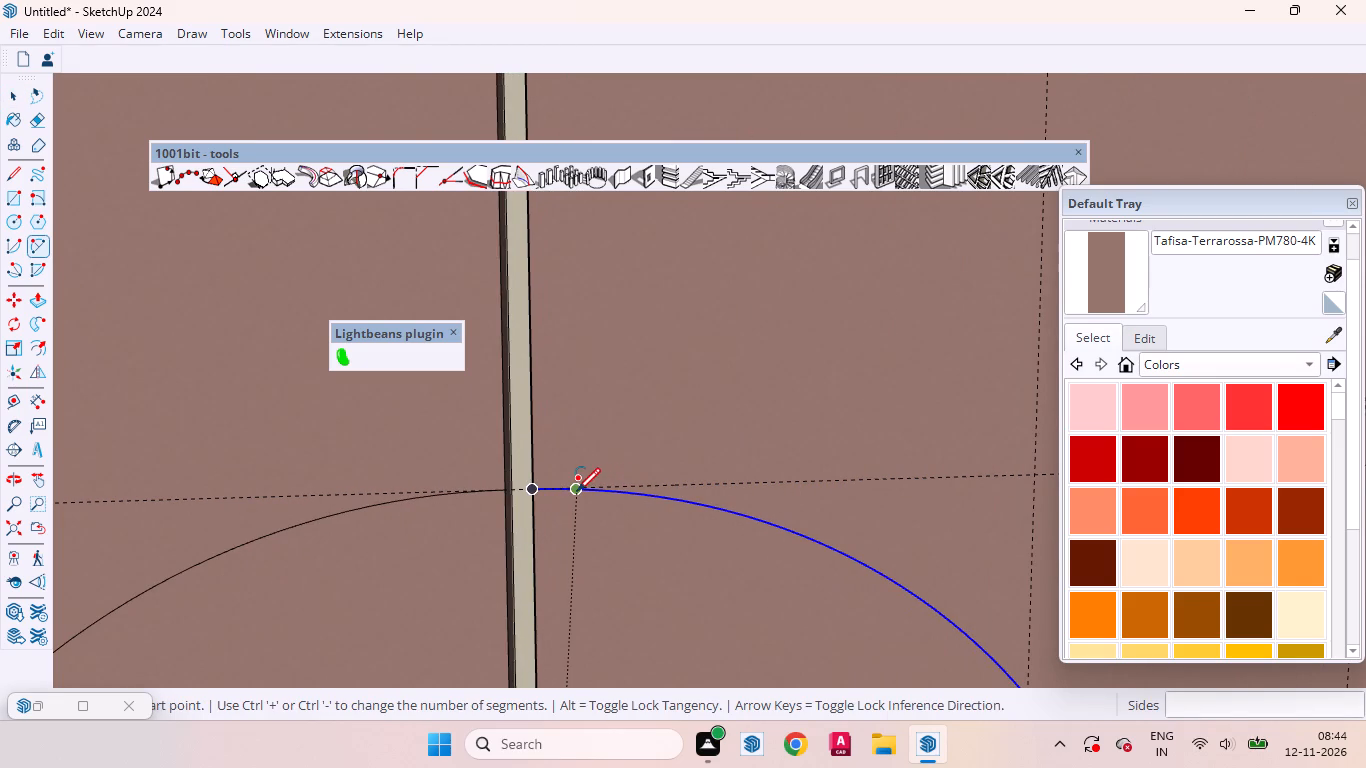
click(577, 491)
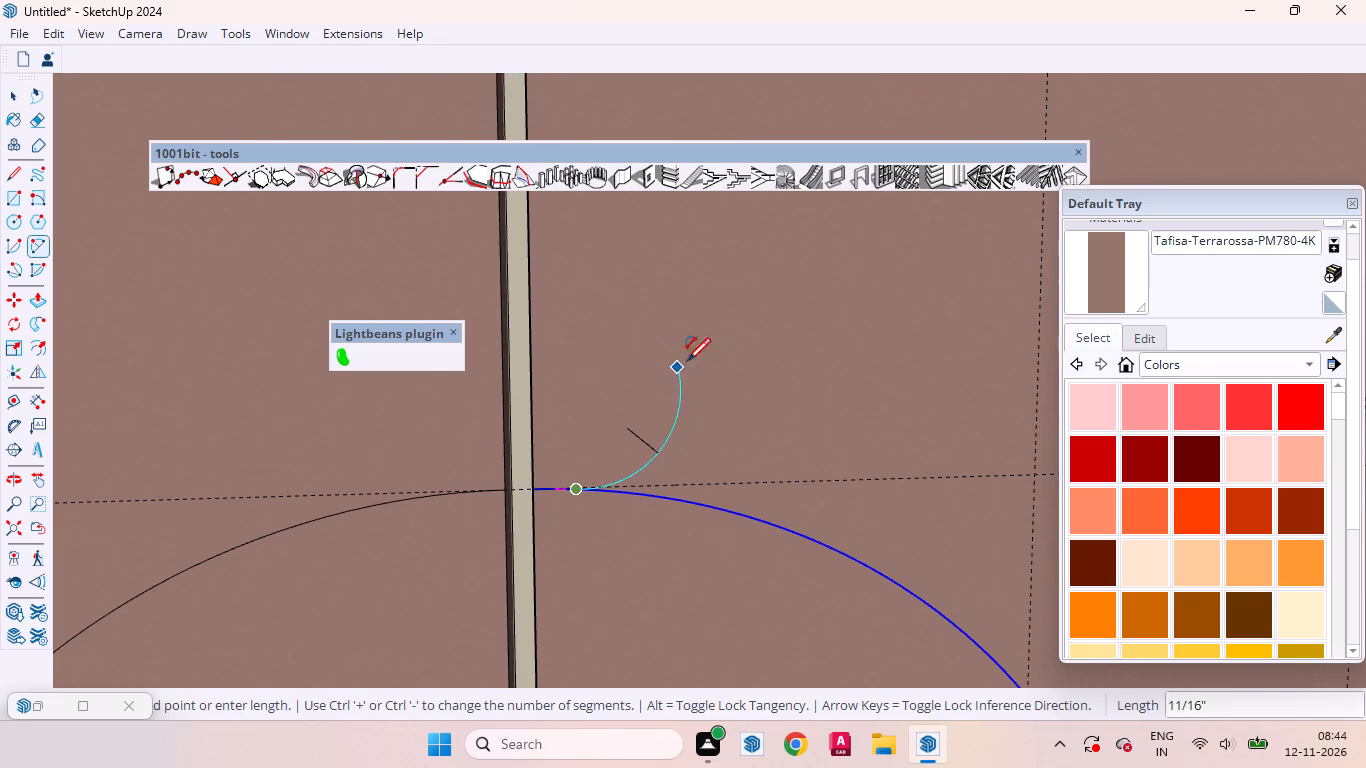
scroll(671, 428, down, 9)
scroll(656, 478, up, 1)
scroll(656, 478, down, 6)
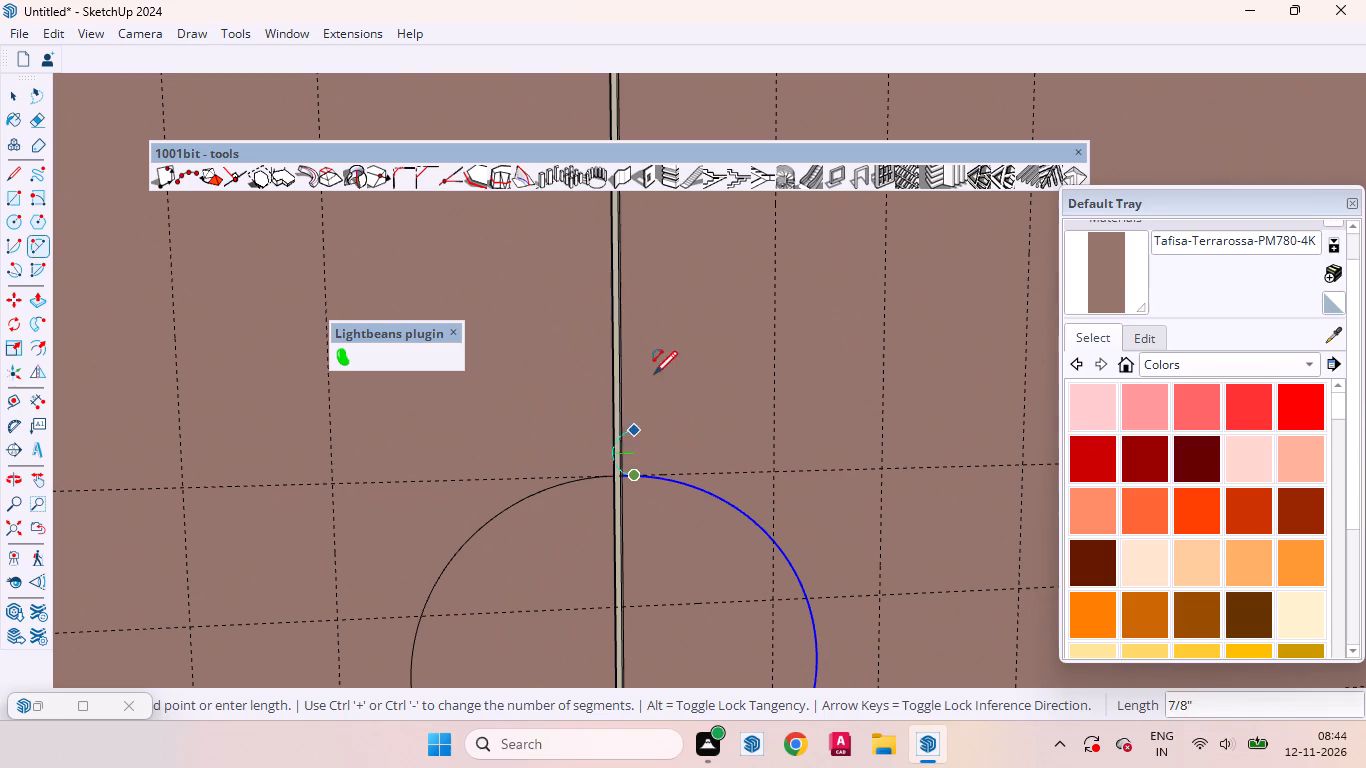
scroll(701, 381, down, 12)
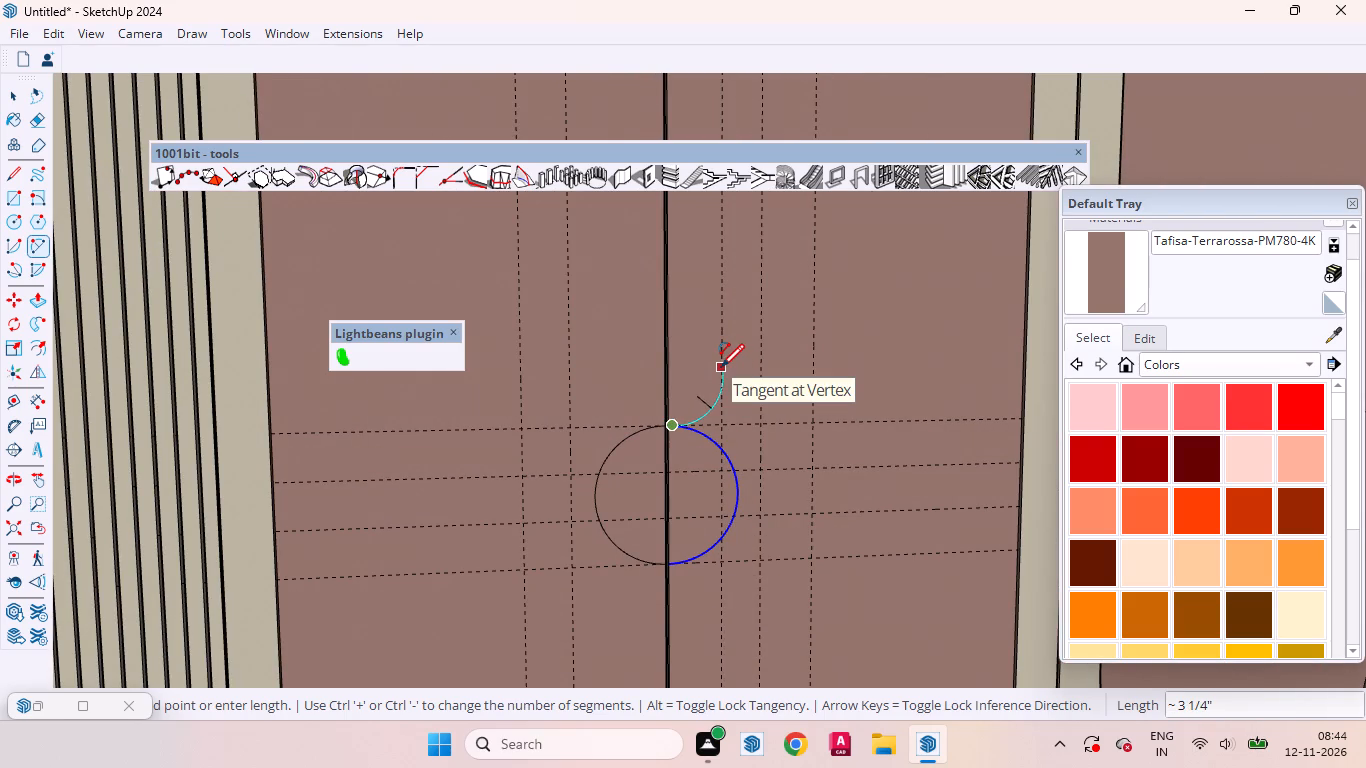
click(721, 367)
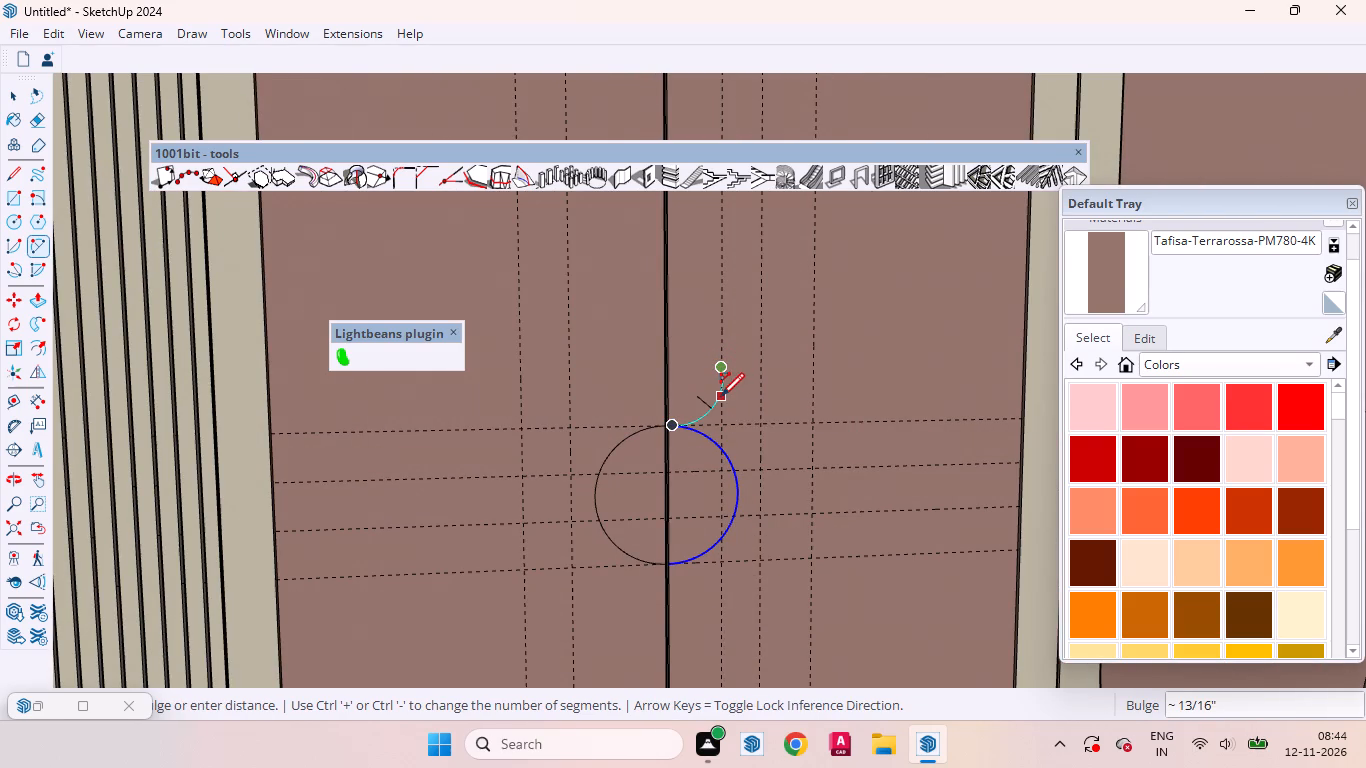
click(720, 396)
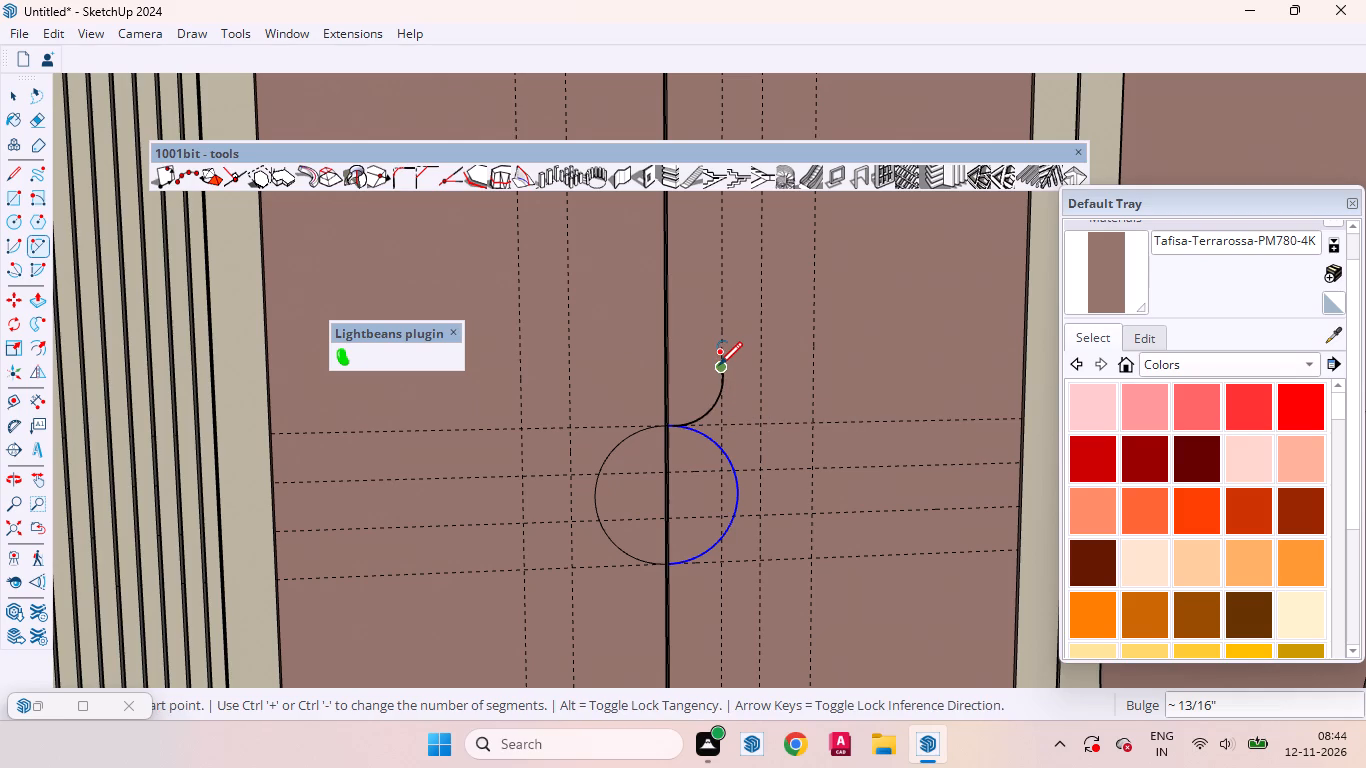
Close the leaf shape on the right door with an opposite arc of 3/4" bulge between the first arc's ends, and select its face.
click(719, 362)
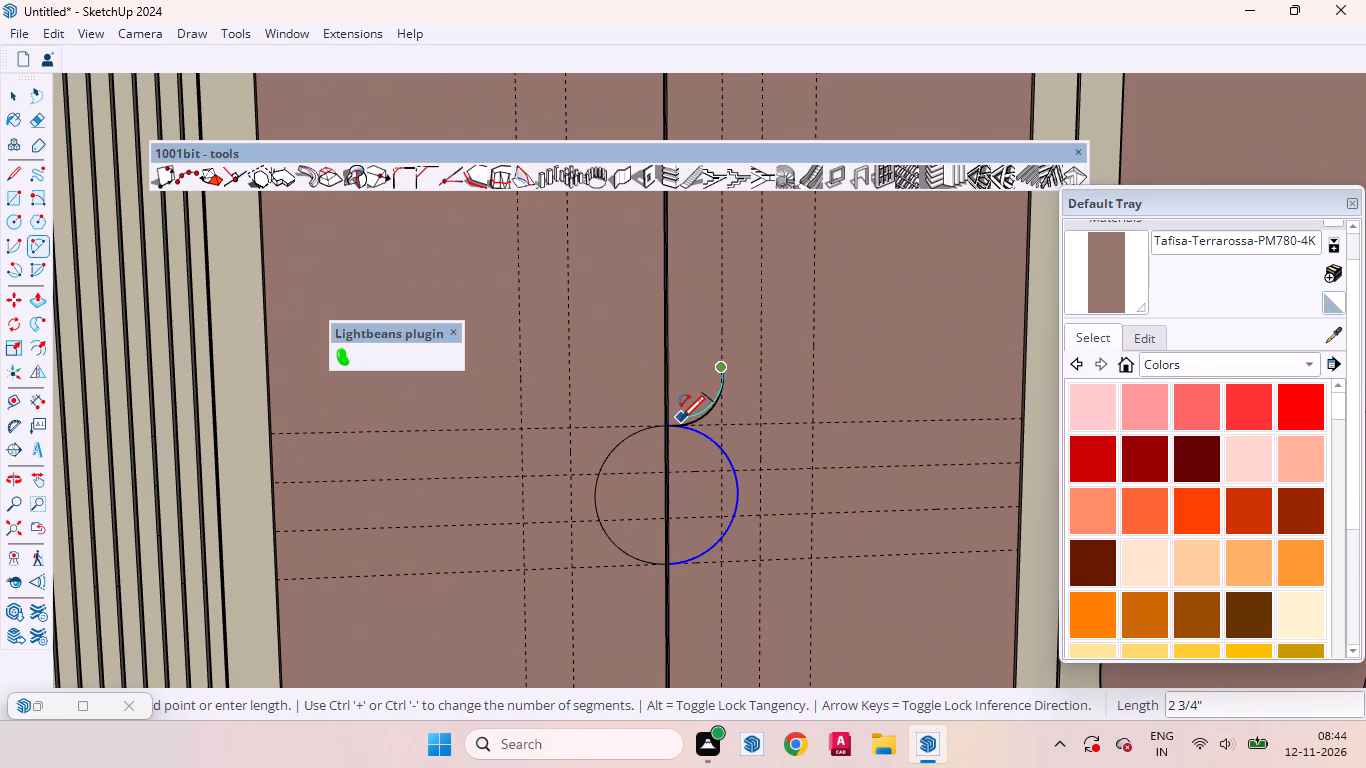
scroll(675, 424, up, 9)
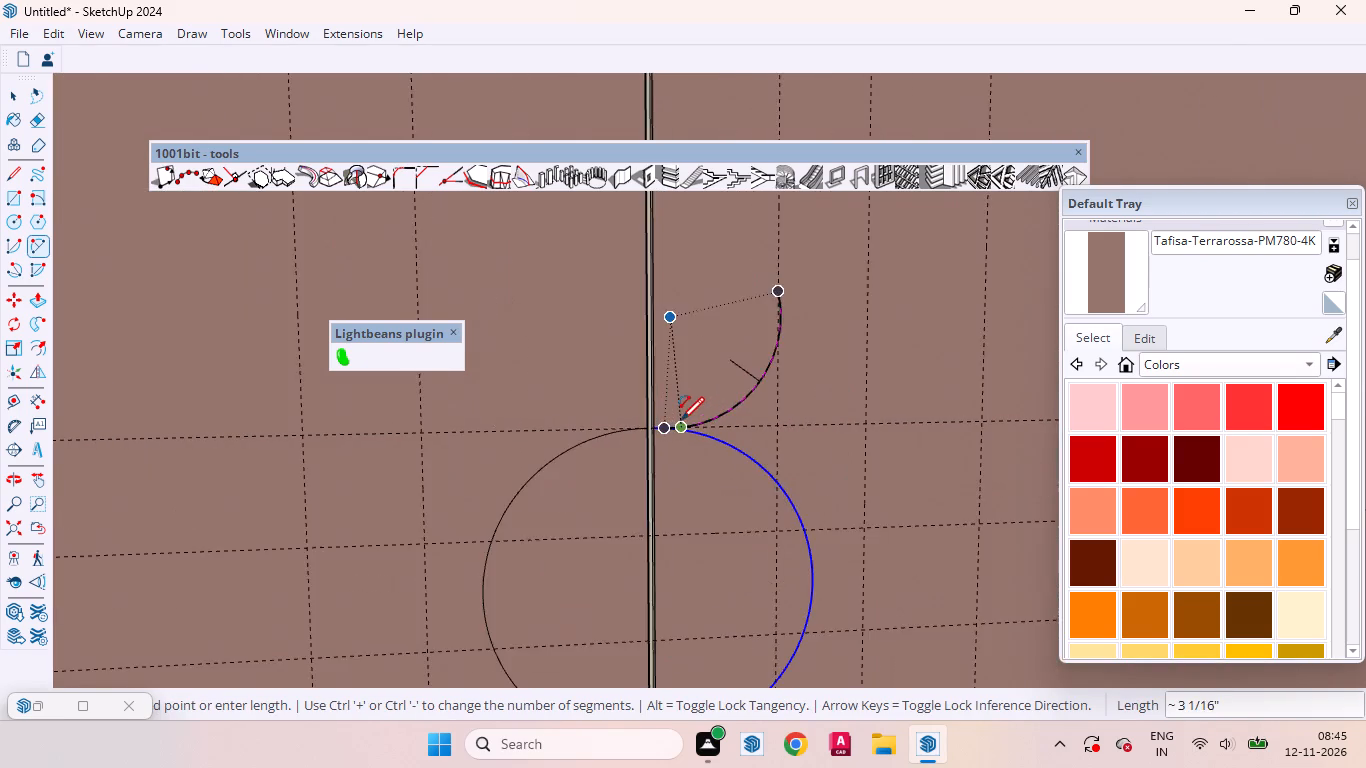
scroll(681, 420, up, 9)
click(644, 444)
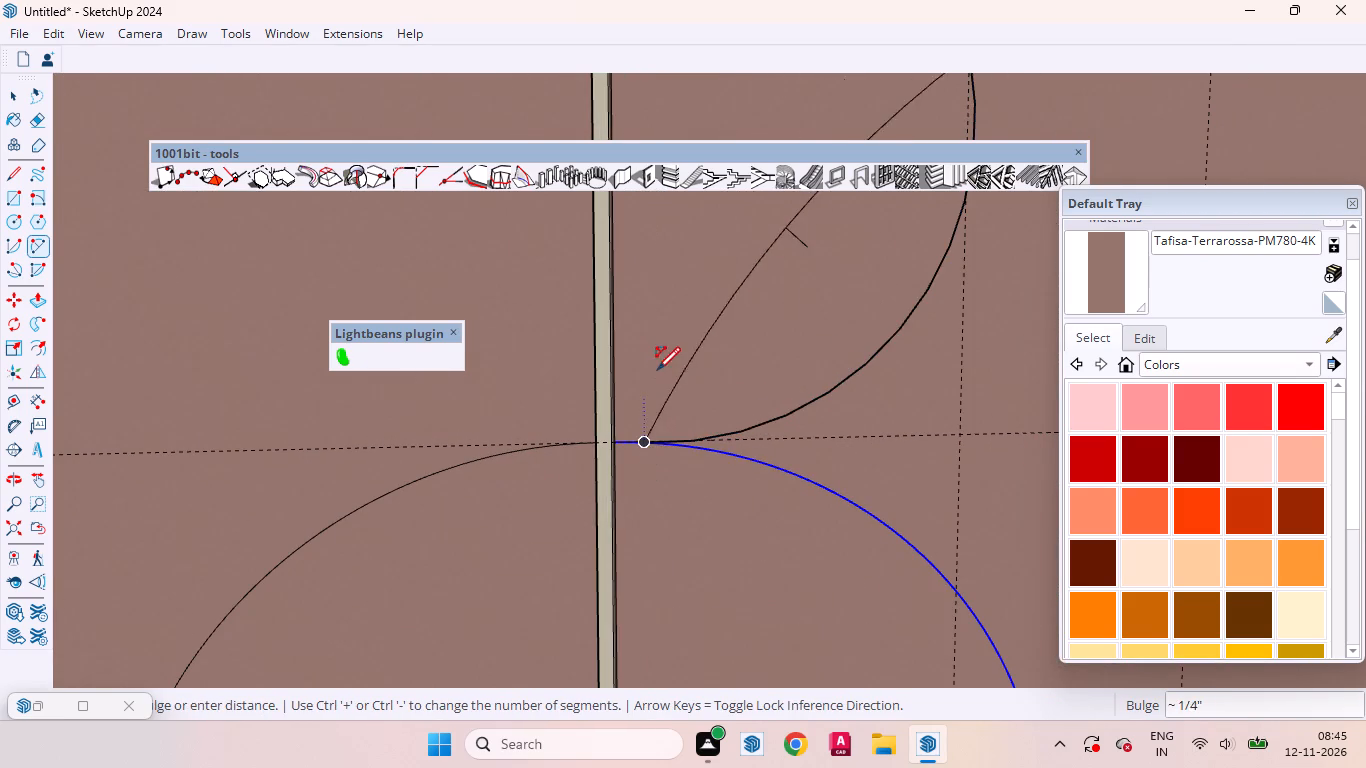
scroll(660, 367, down, 7)
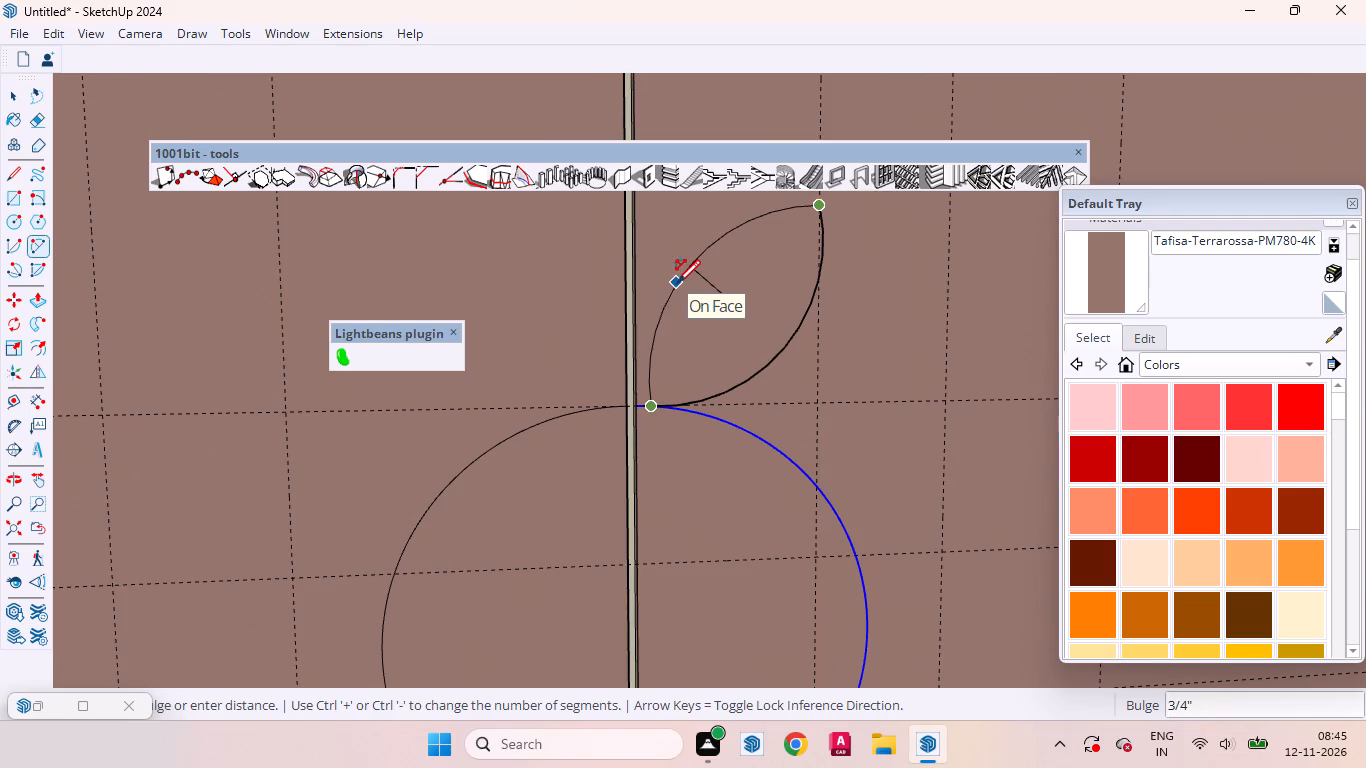
click(677, 283)
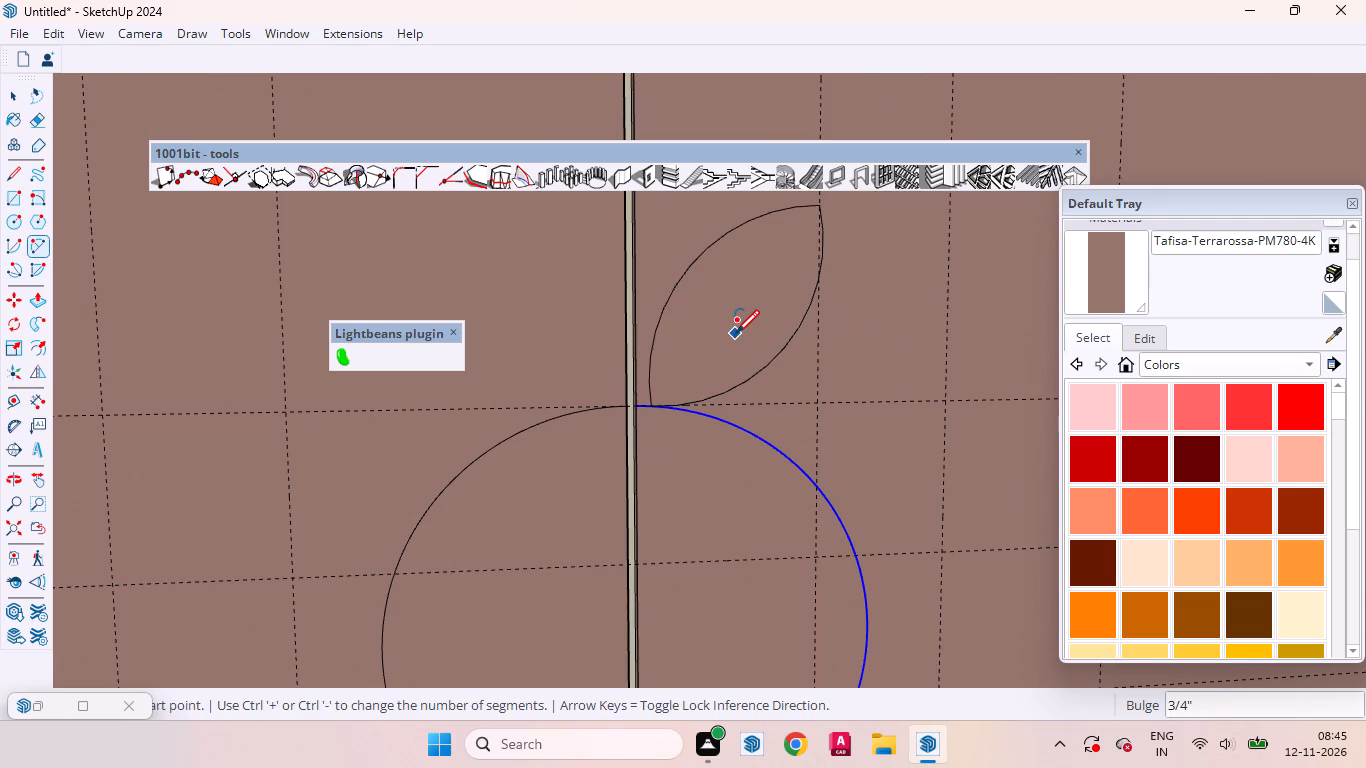
key(space)
click(736, 333)
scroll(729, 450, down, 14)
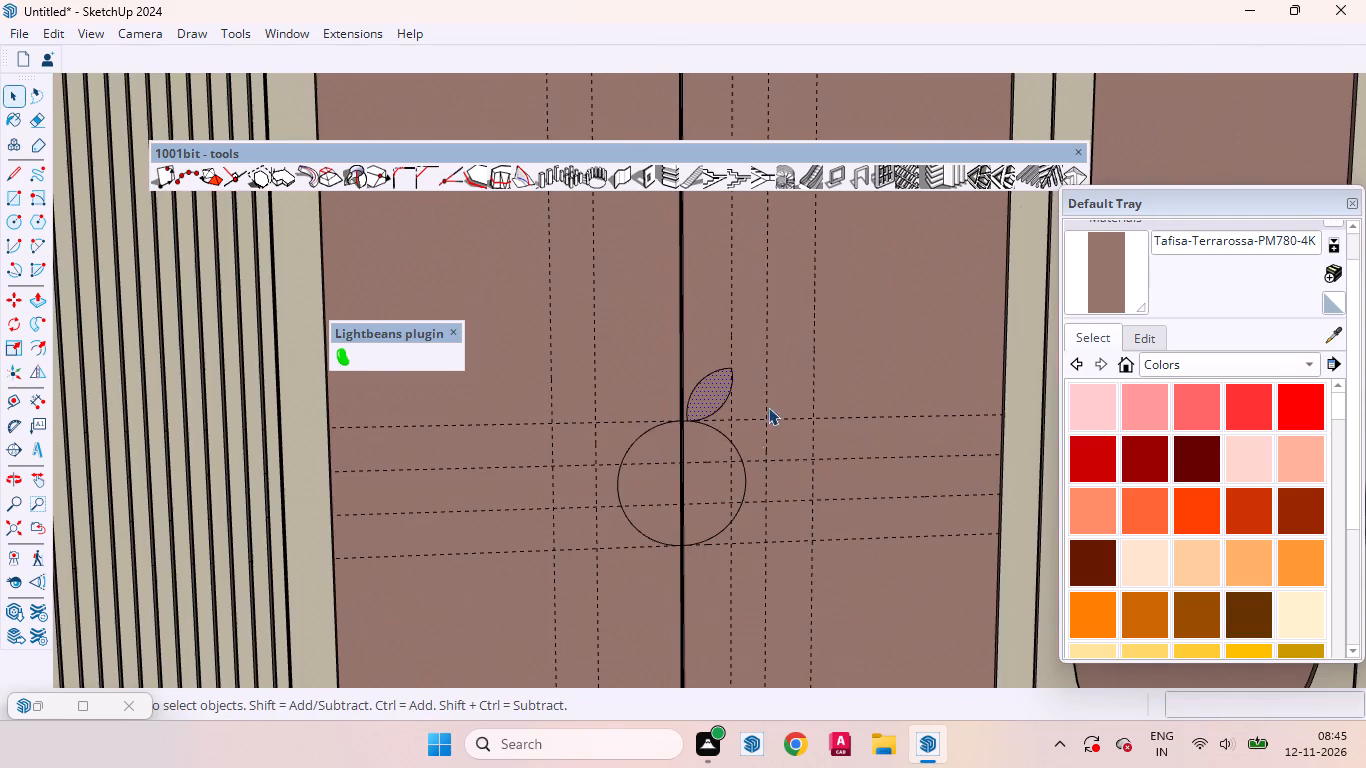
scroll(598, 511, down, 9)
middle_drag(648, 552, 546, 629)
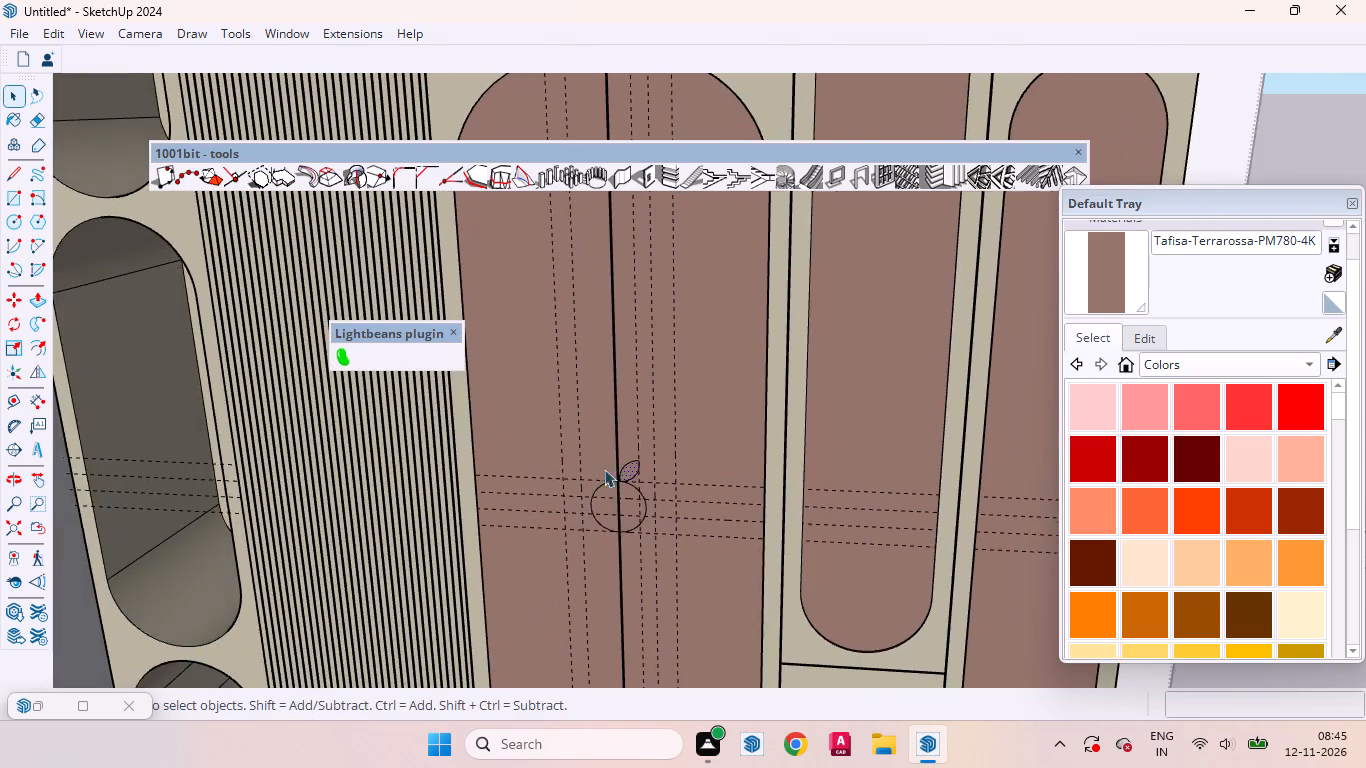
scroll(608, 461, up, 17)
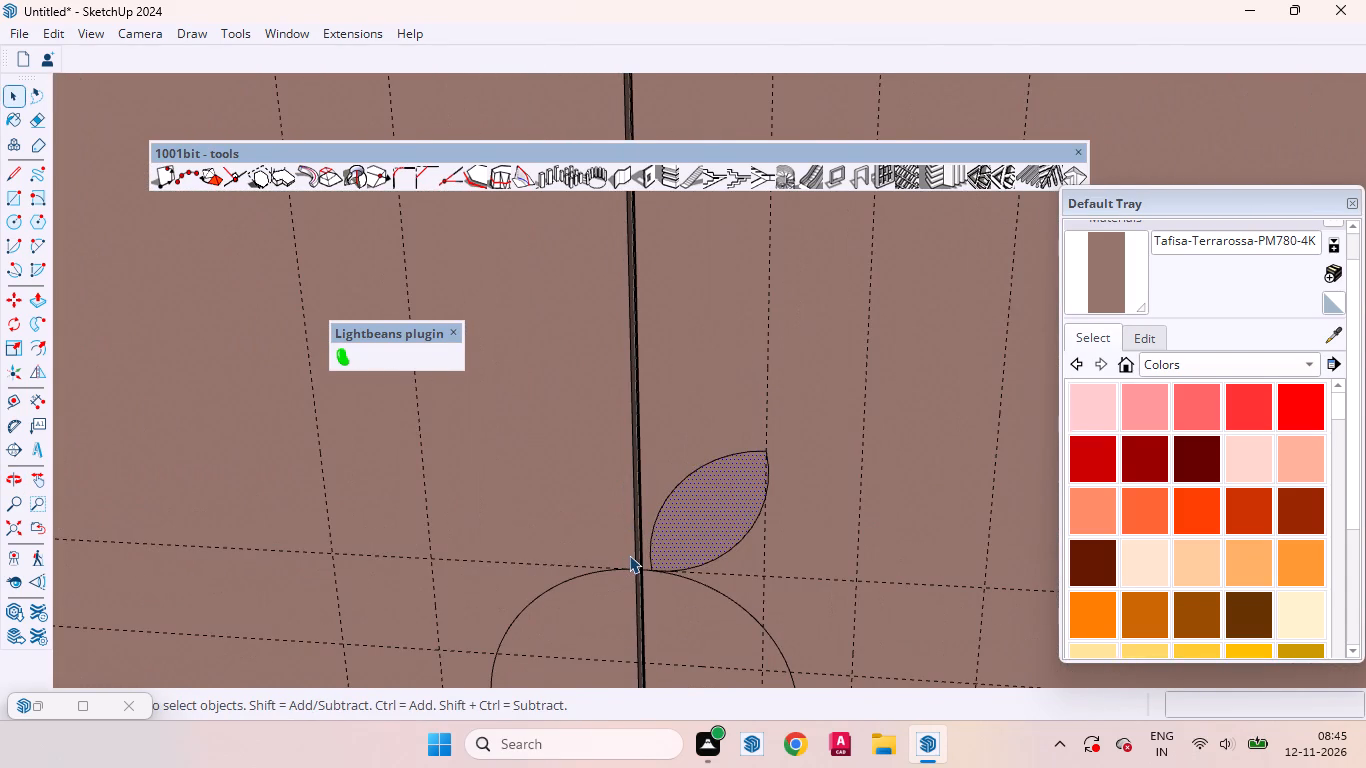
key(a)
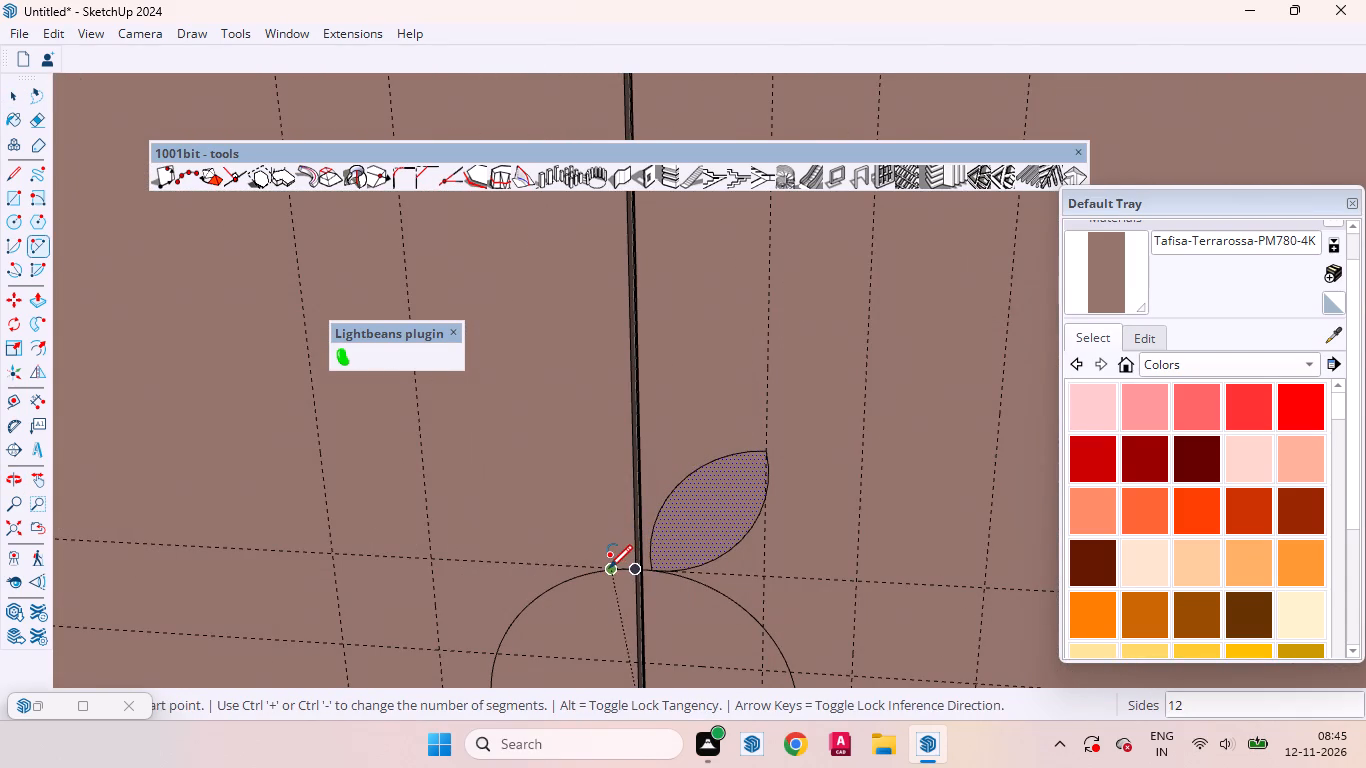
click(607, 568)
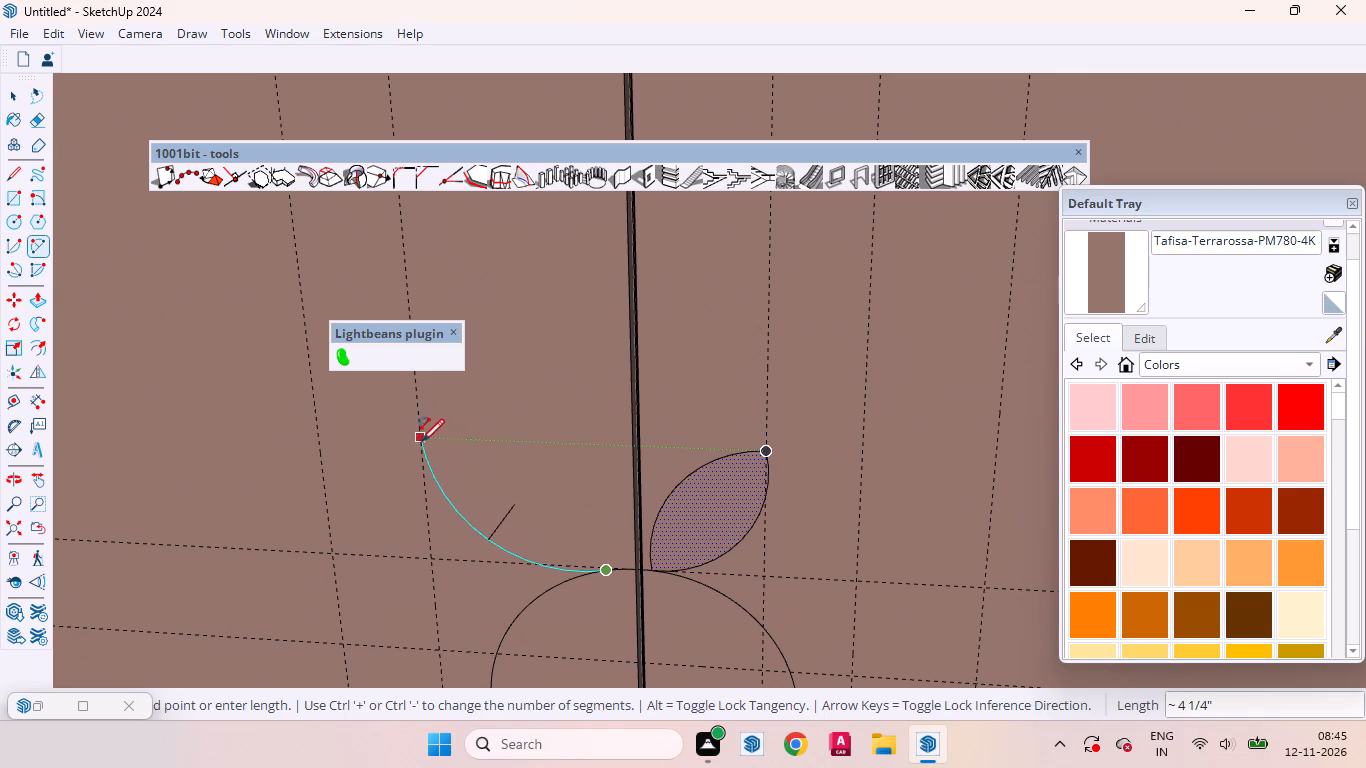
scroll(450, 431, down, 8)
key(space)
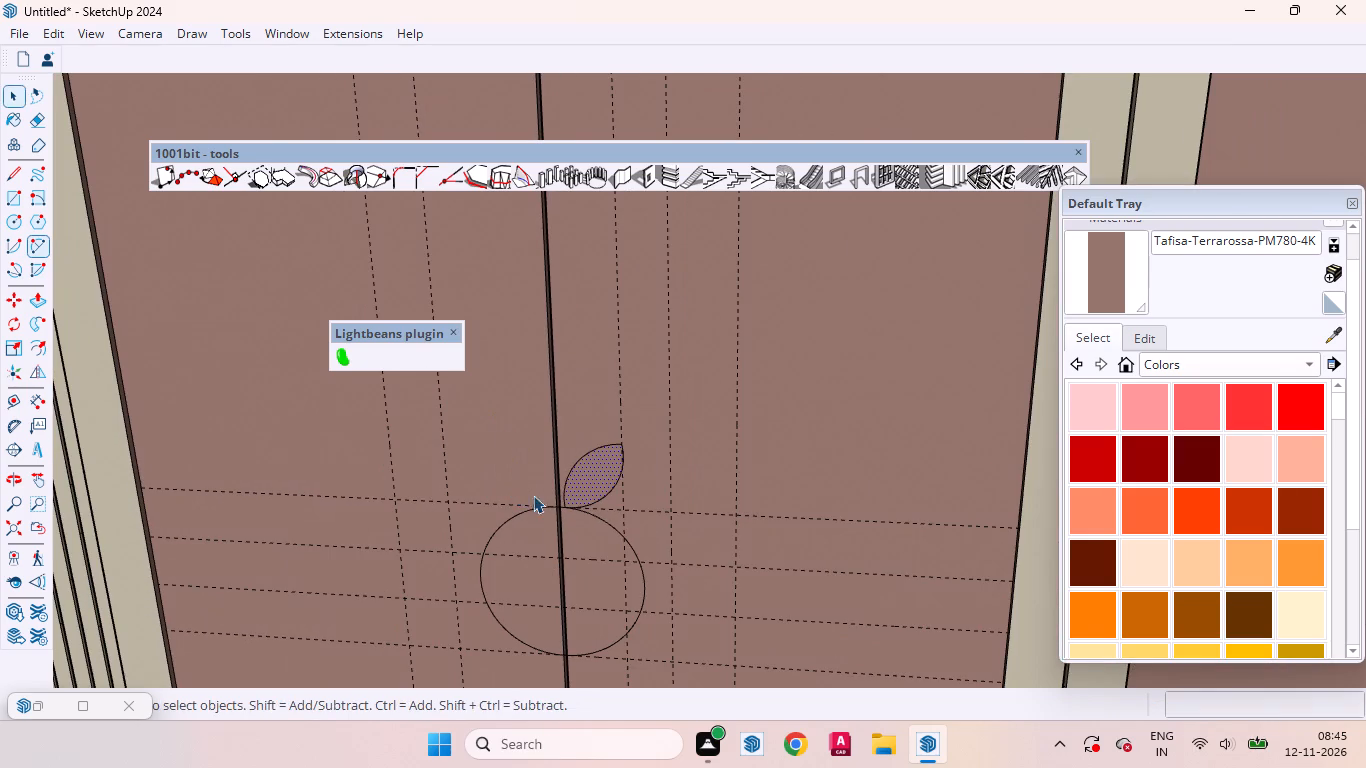
Place a vertical guide 2" from the left door's gap edge.
middle_drag(577, 569, 660, 510)
key(t)
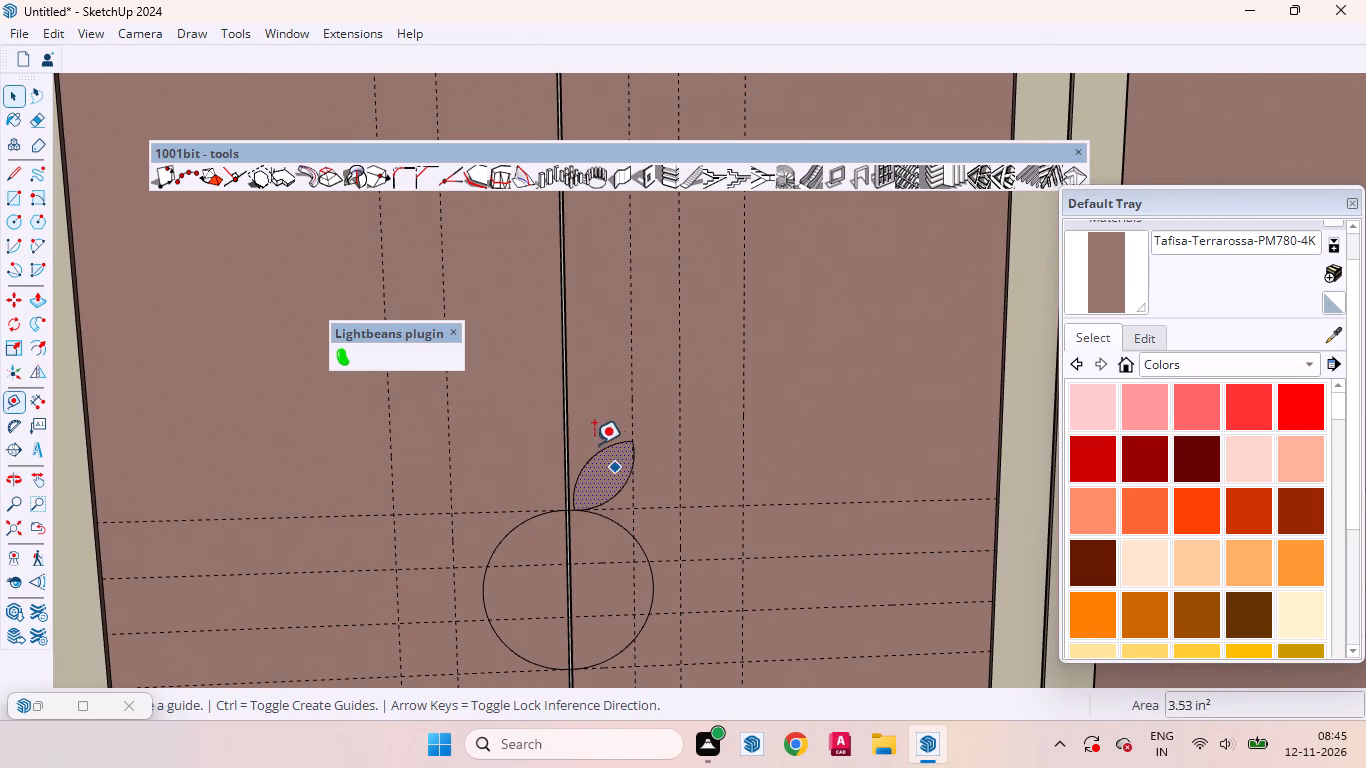
scroll(591, 441, up, 8)
click(542, 401)
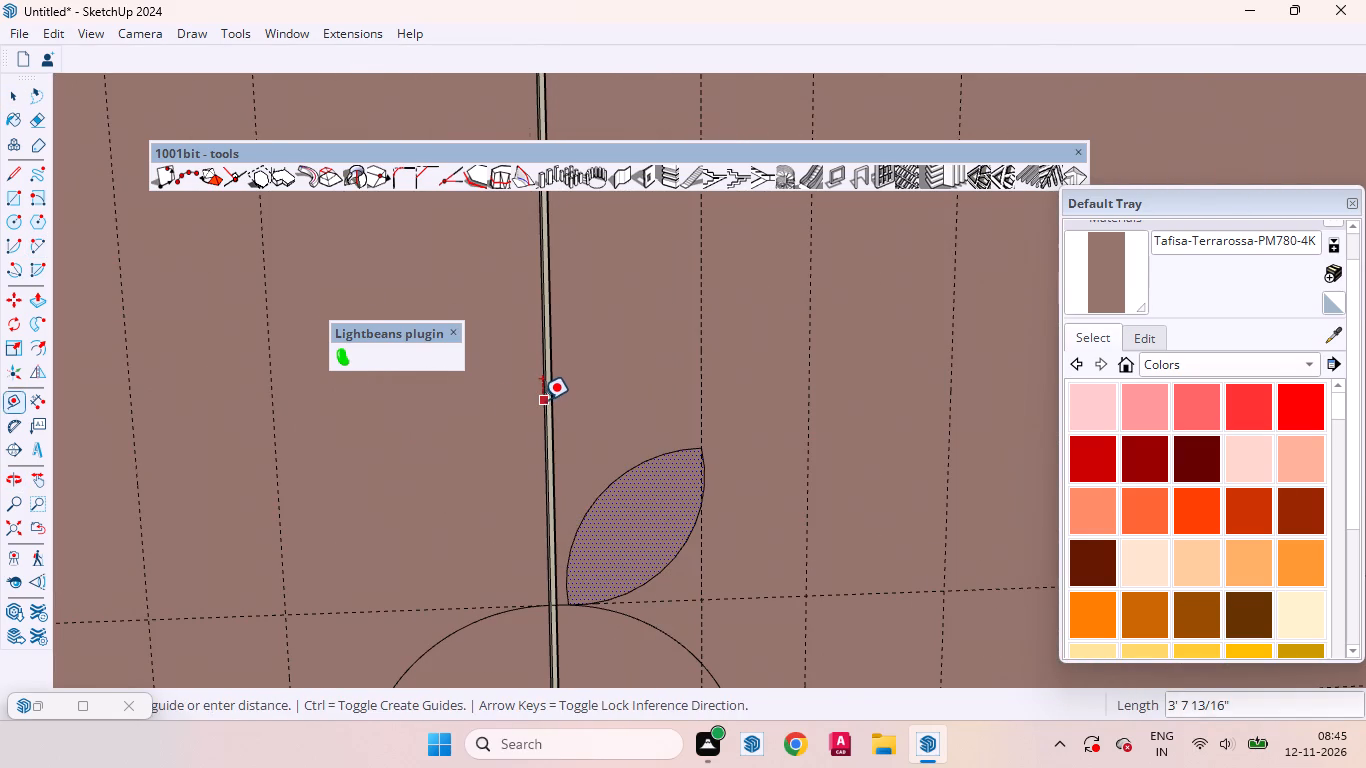
key(2)
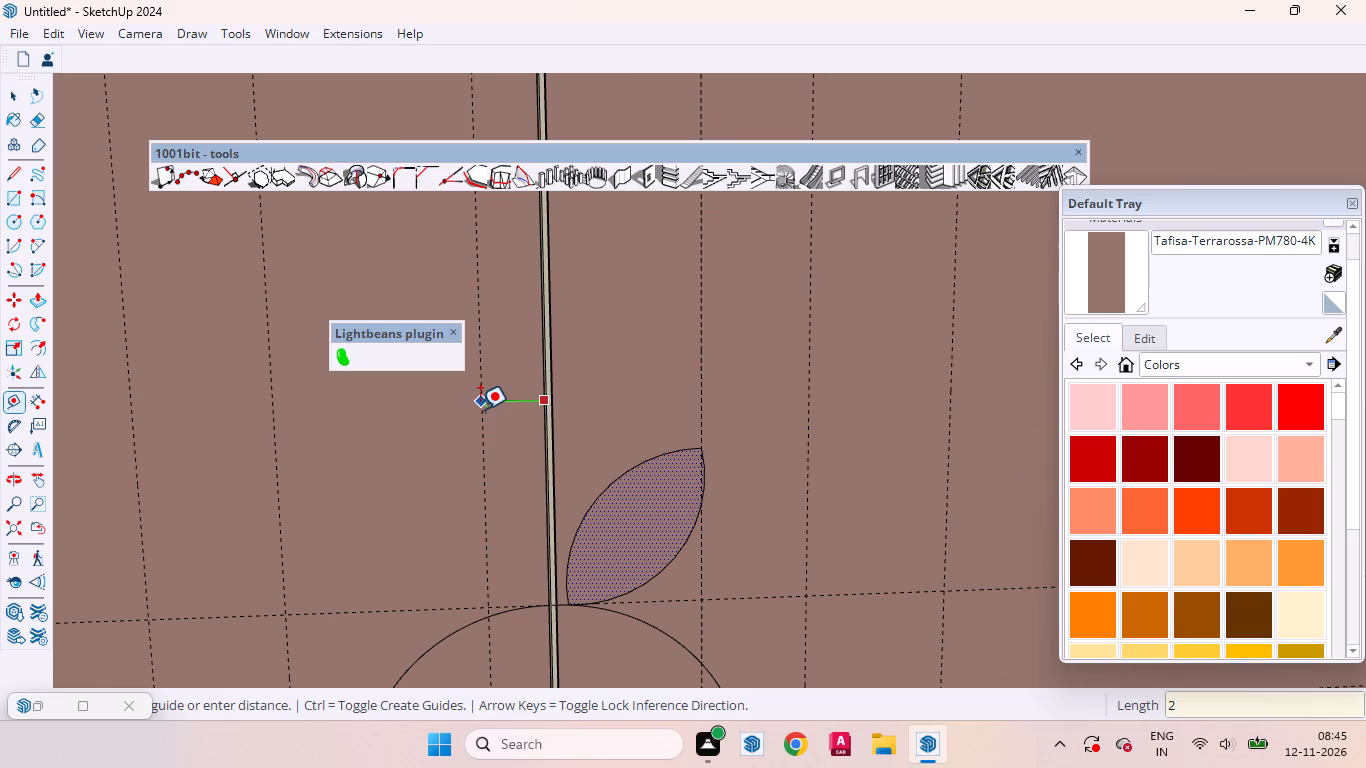
key(Return)
key(space)
Place a horizontal guide about 4 7/8" long from the leaf's tip across the gap, past the 2" vertical guide on the left door.
scroll(529, 457, down, 3)
middle_drag(507, 573, 465, 509)
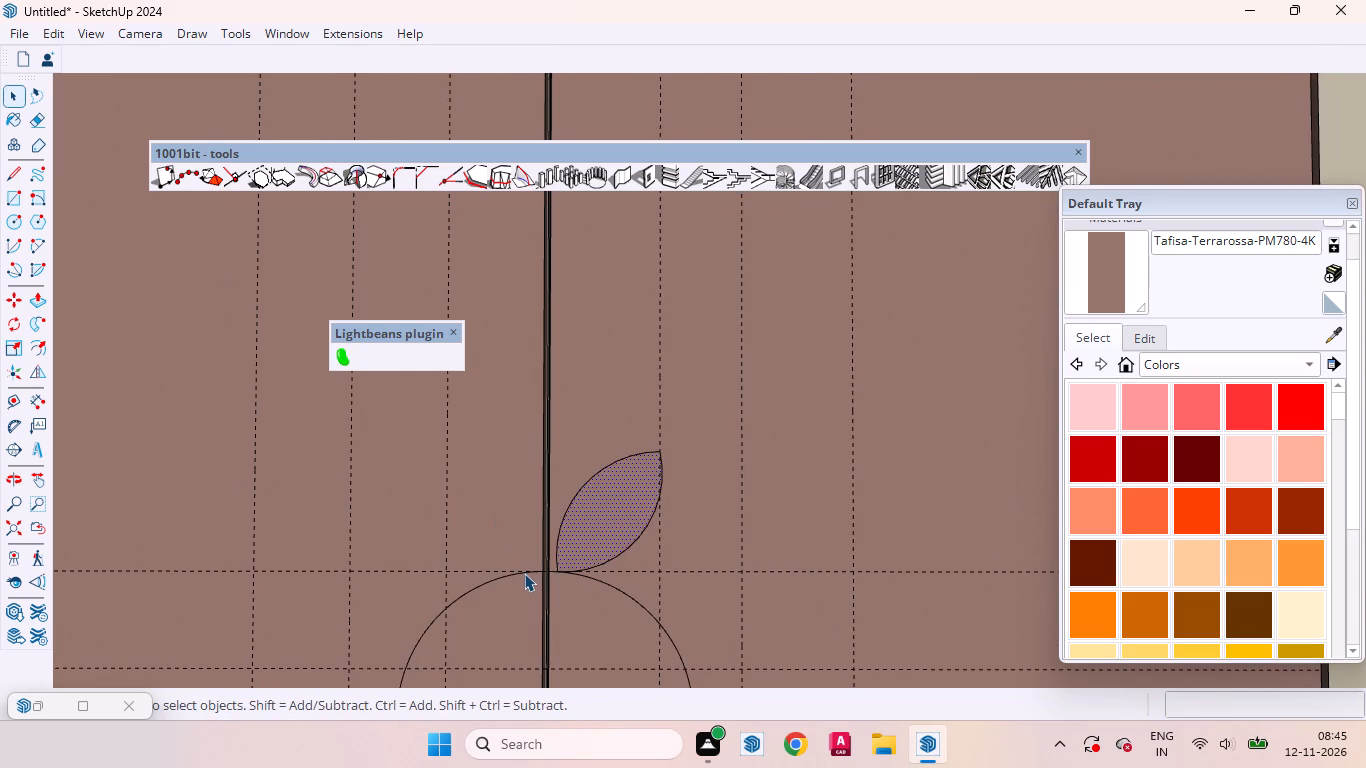
key(a)
key(space)
key(t)
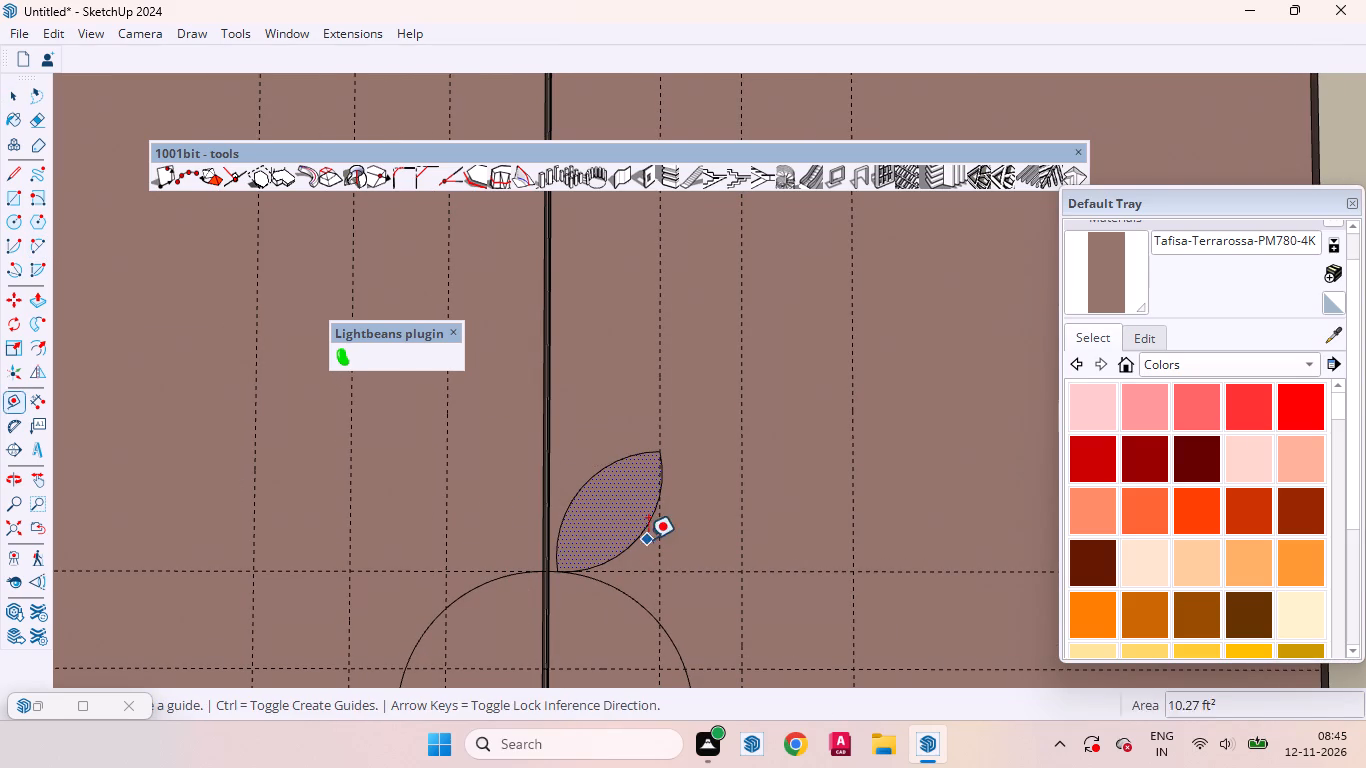
click(658, 452)
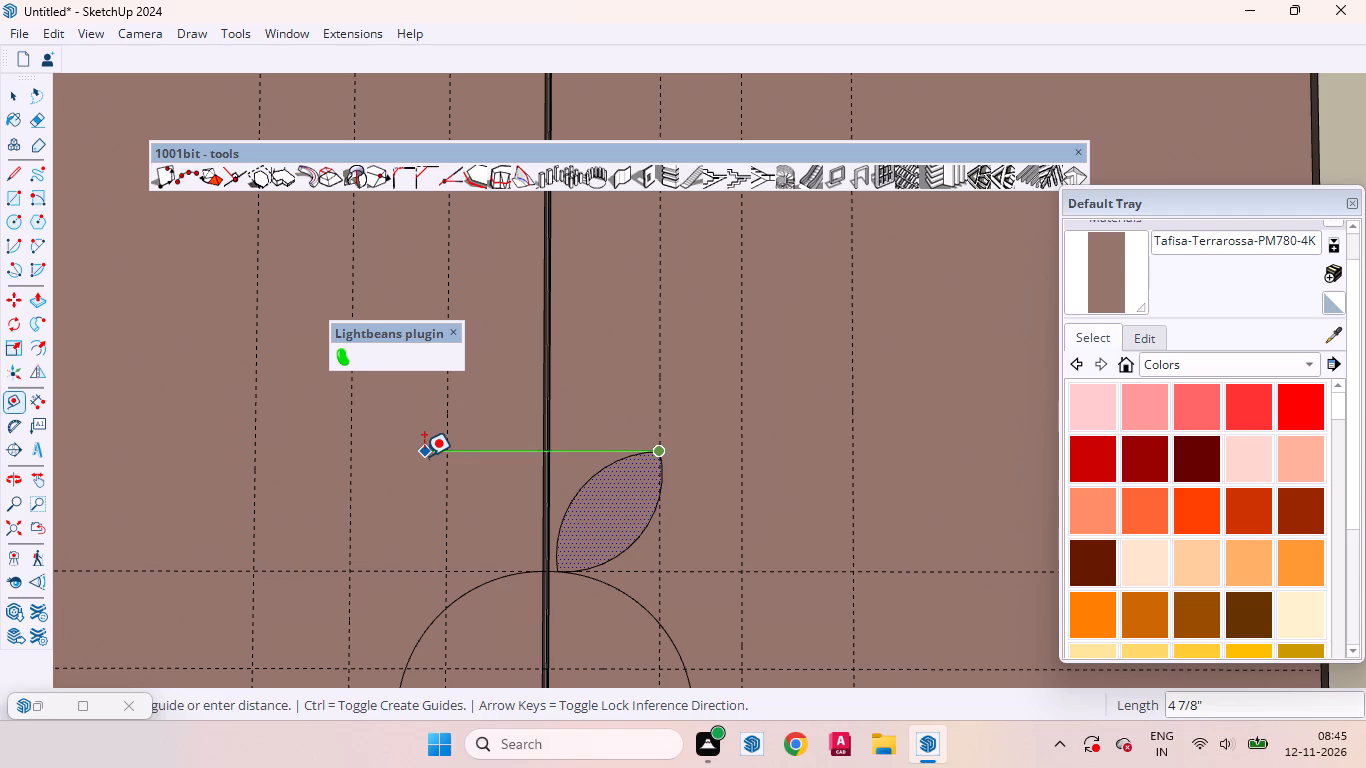
click(424, 456)
key(space)
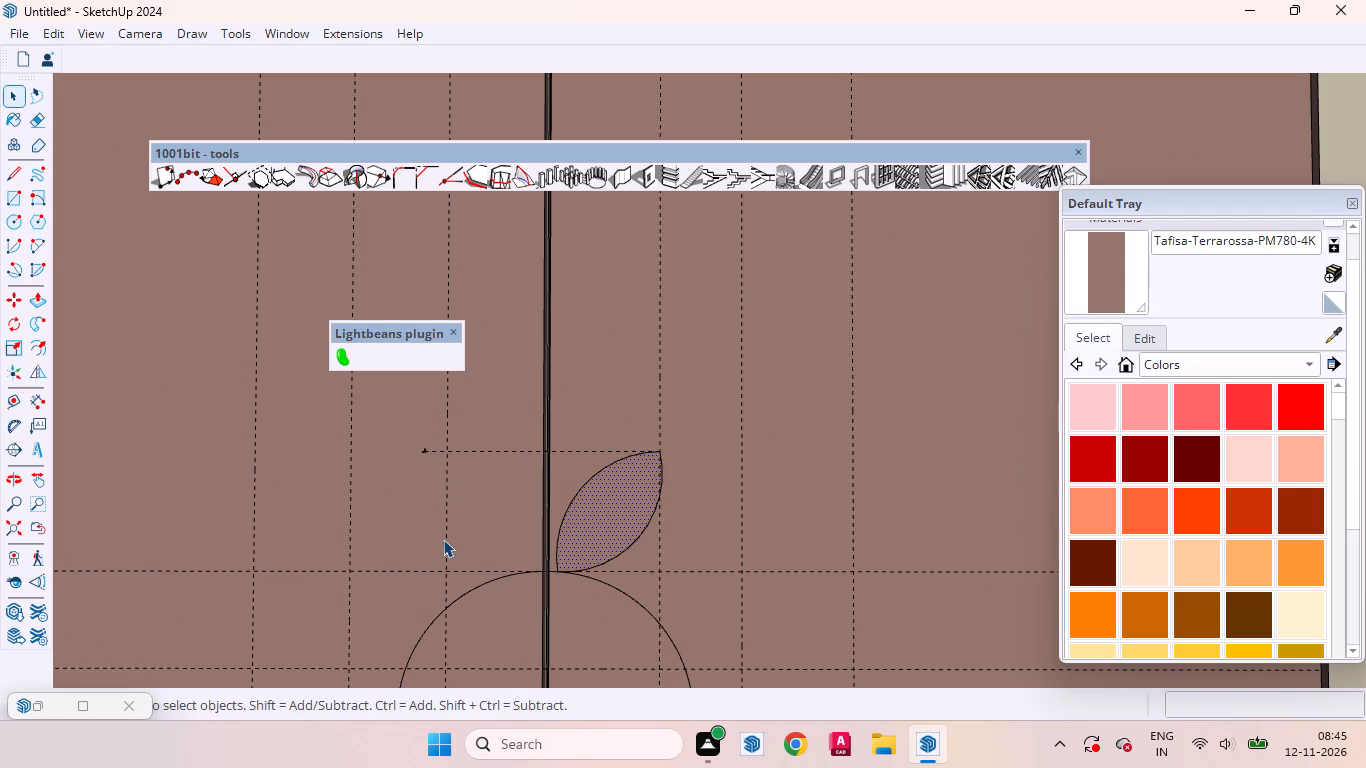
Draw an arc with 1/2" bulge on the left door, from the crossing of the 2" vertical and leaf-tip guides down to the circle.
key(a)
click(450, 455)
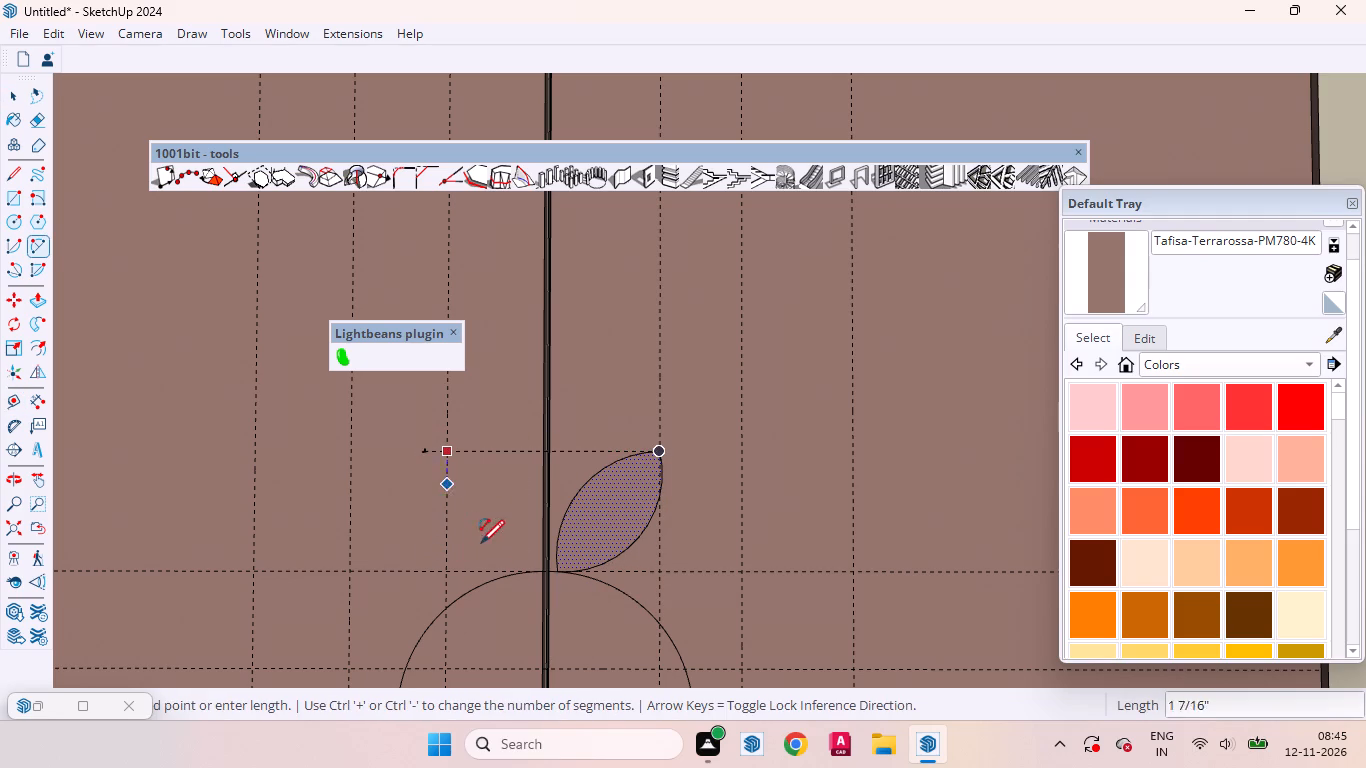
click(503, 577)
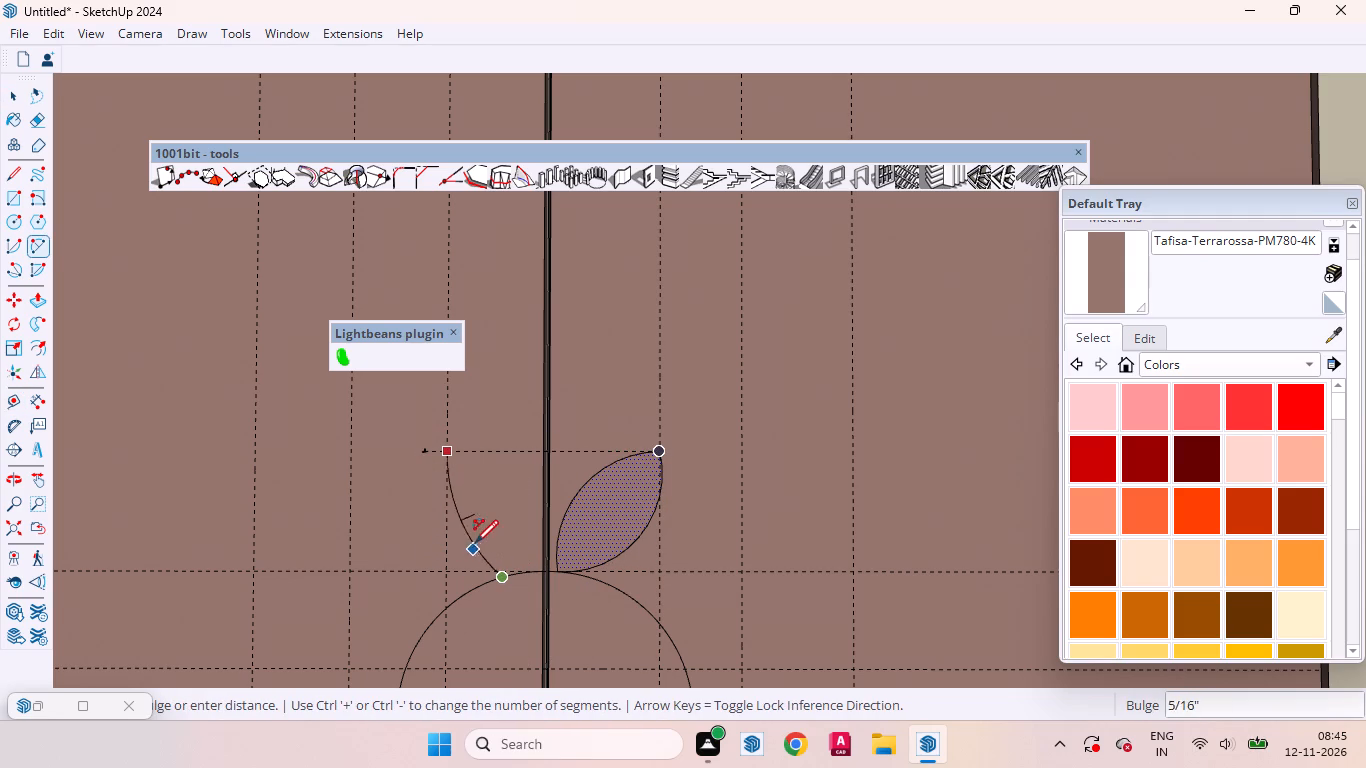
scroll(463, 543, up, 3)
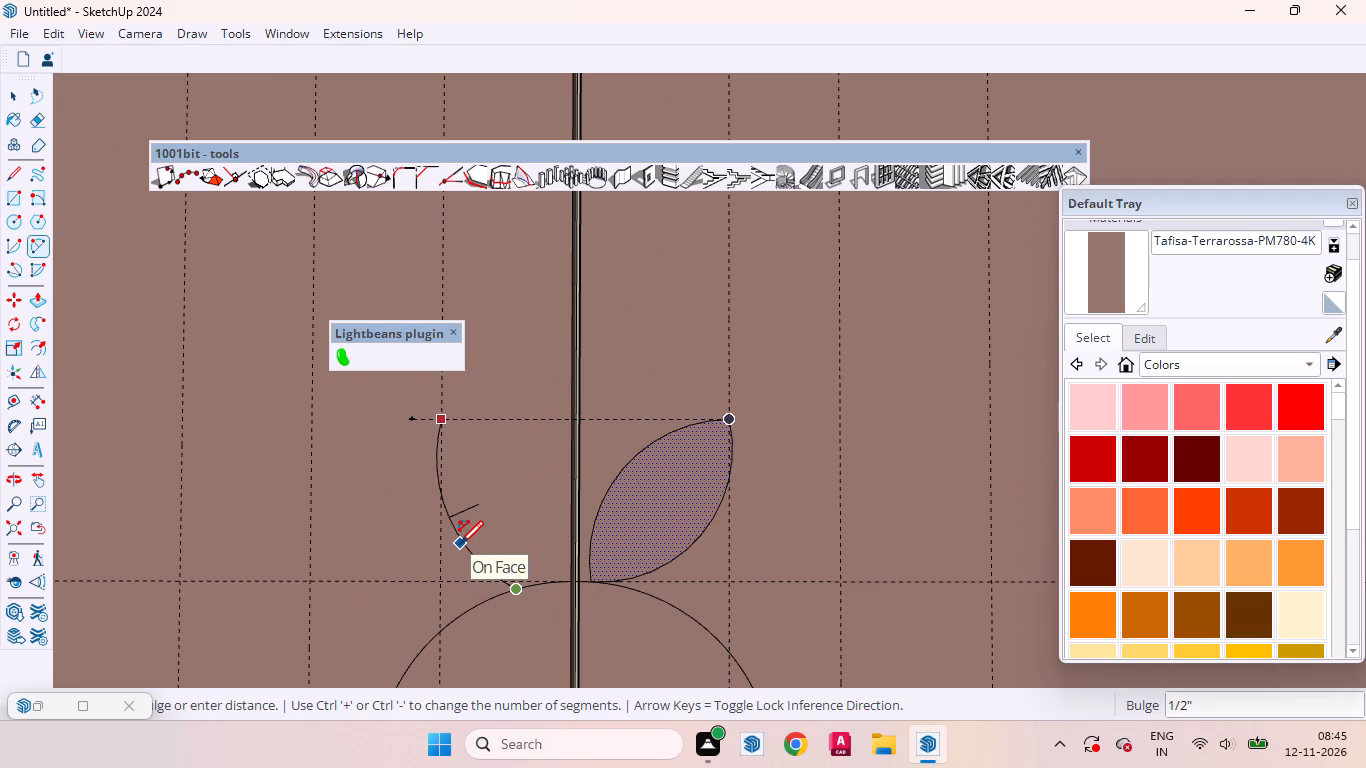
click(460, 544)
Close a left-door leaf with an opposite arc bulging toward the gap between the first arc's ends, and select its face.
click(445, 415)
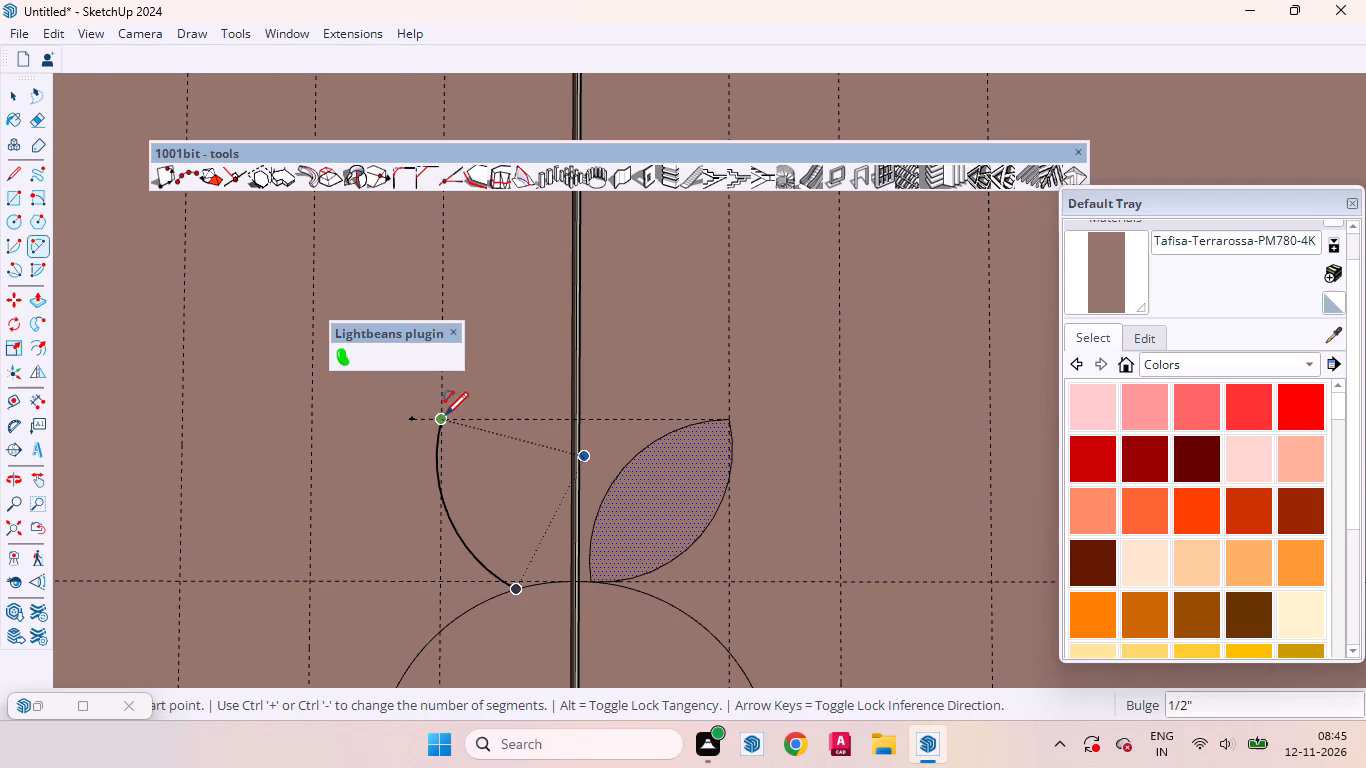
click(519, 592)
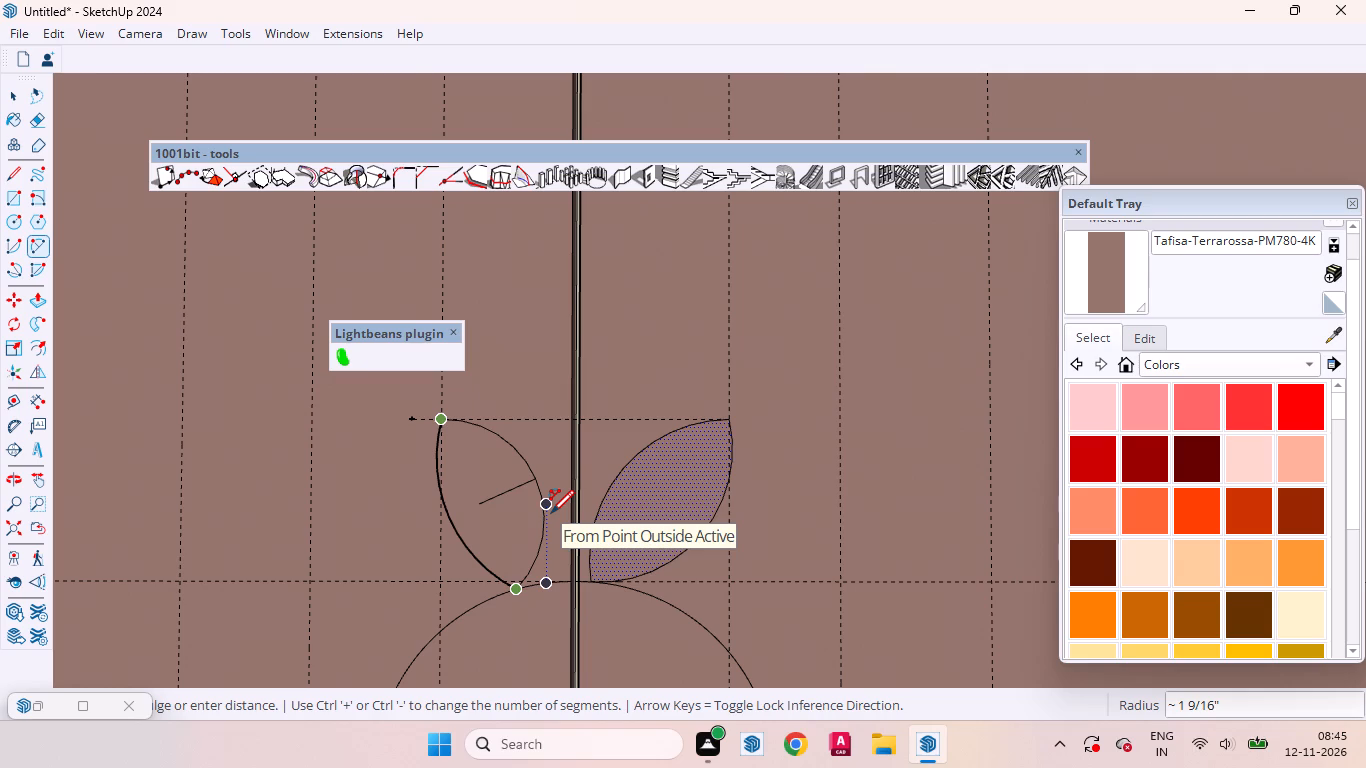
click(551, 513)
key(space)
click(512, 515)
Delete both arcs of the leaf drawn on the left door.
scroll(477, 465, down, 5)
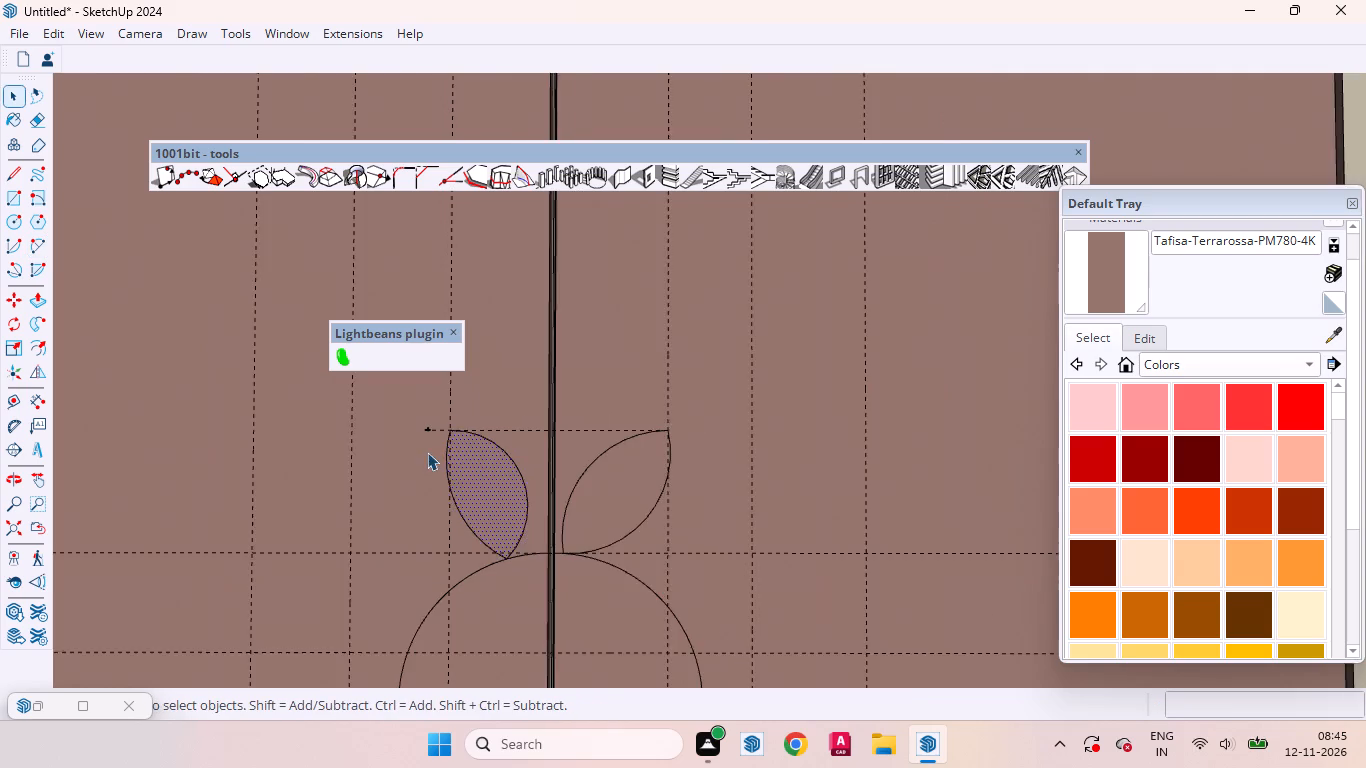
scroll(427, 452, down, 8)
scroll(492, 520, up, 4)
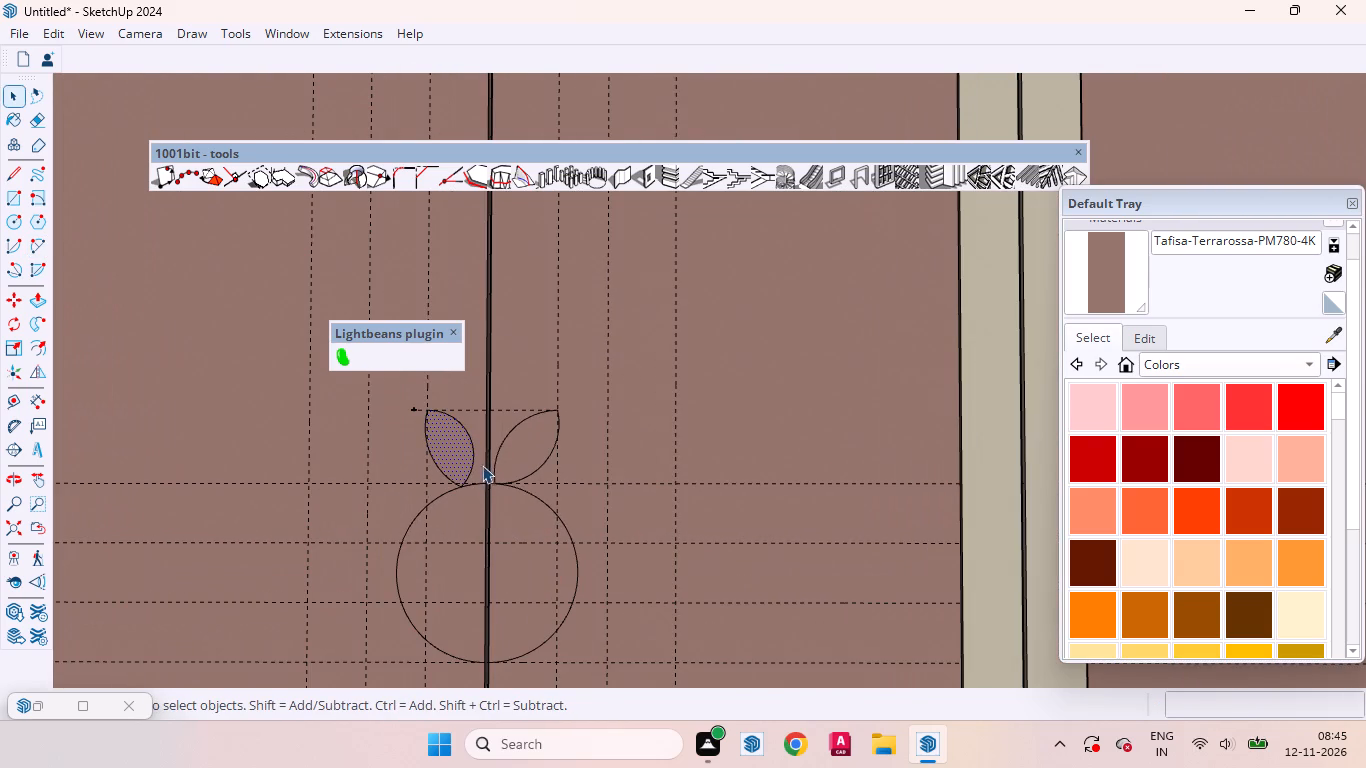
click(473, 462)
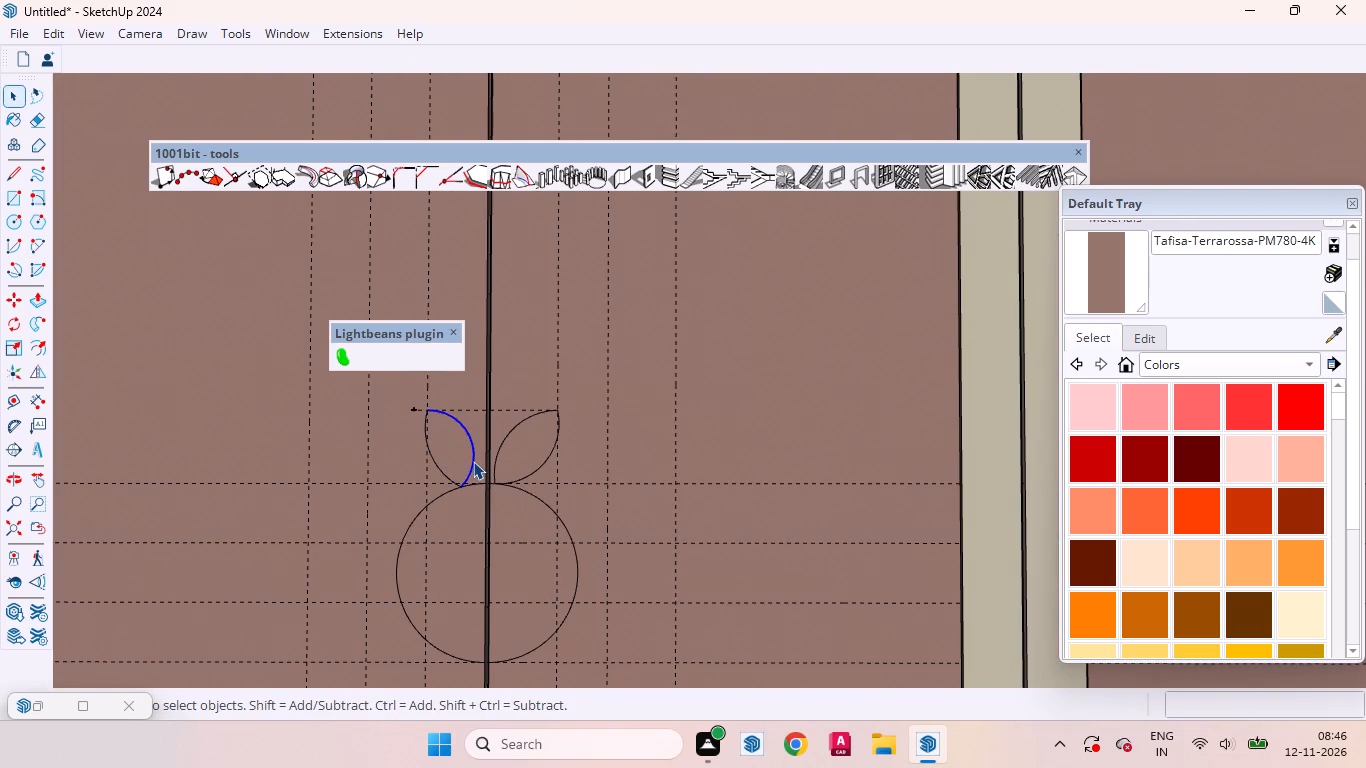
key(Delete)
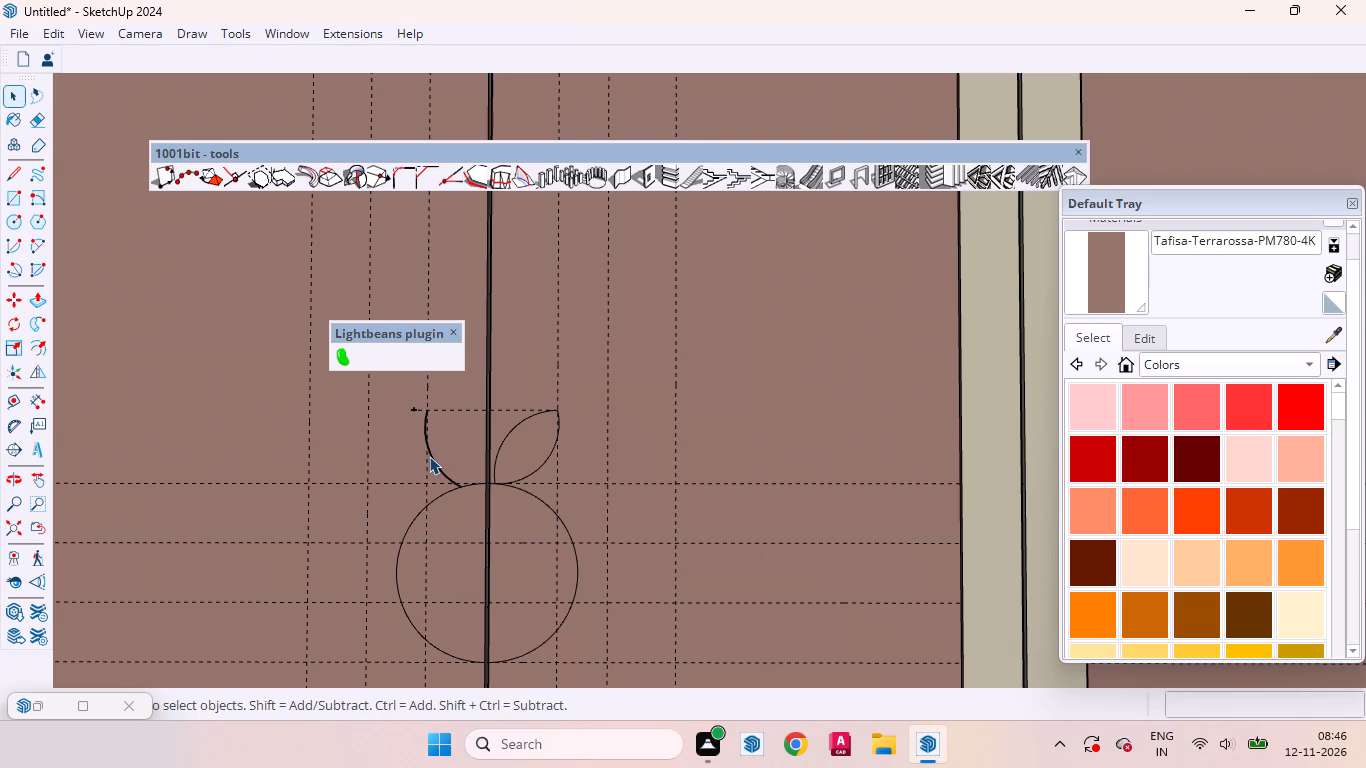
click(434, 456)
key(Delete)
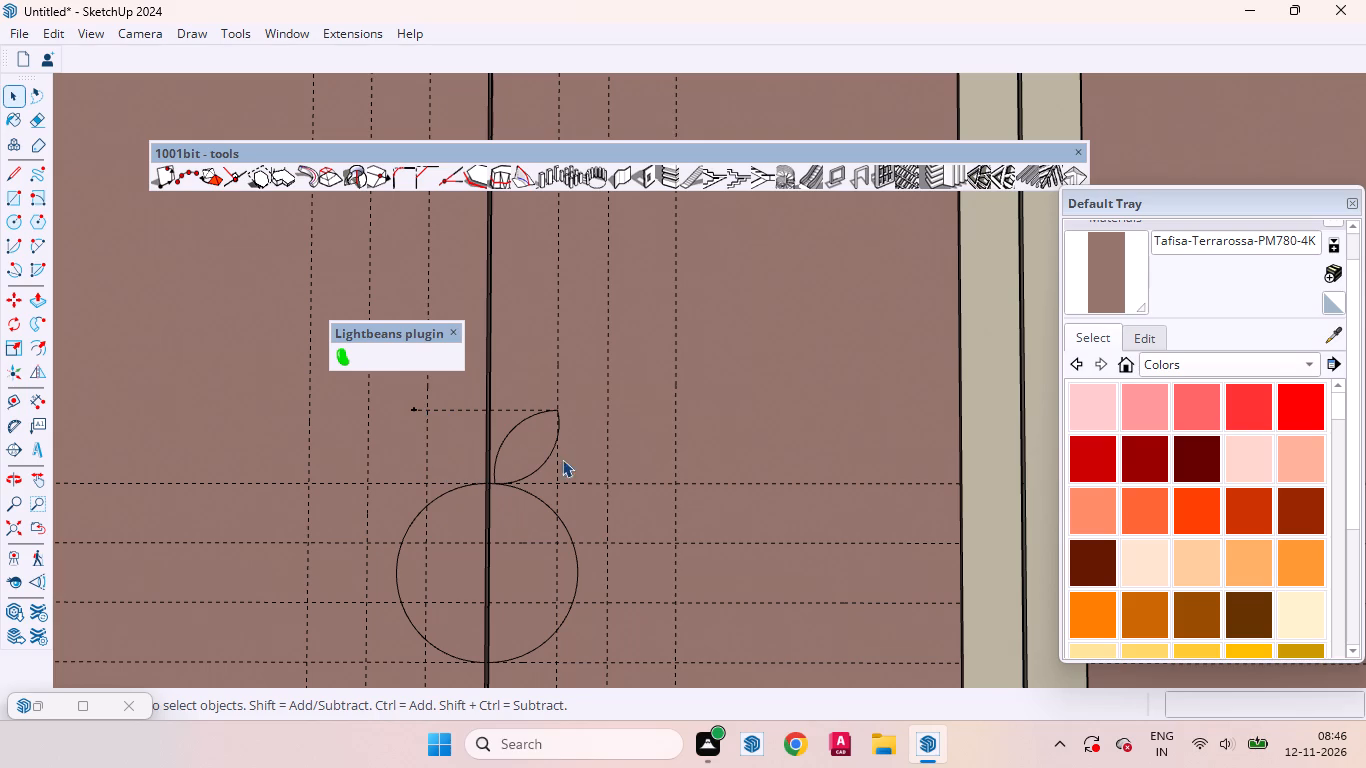
Copy the right door's two leaf arcs about 2 5/16" to the left, from the leaf's base to the left door's 2" vertical guide.
click(546, 460)
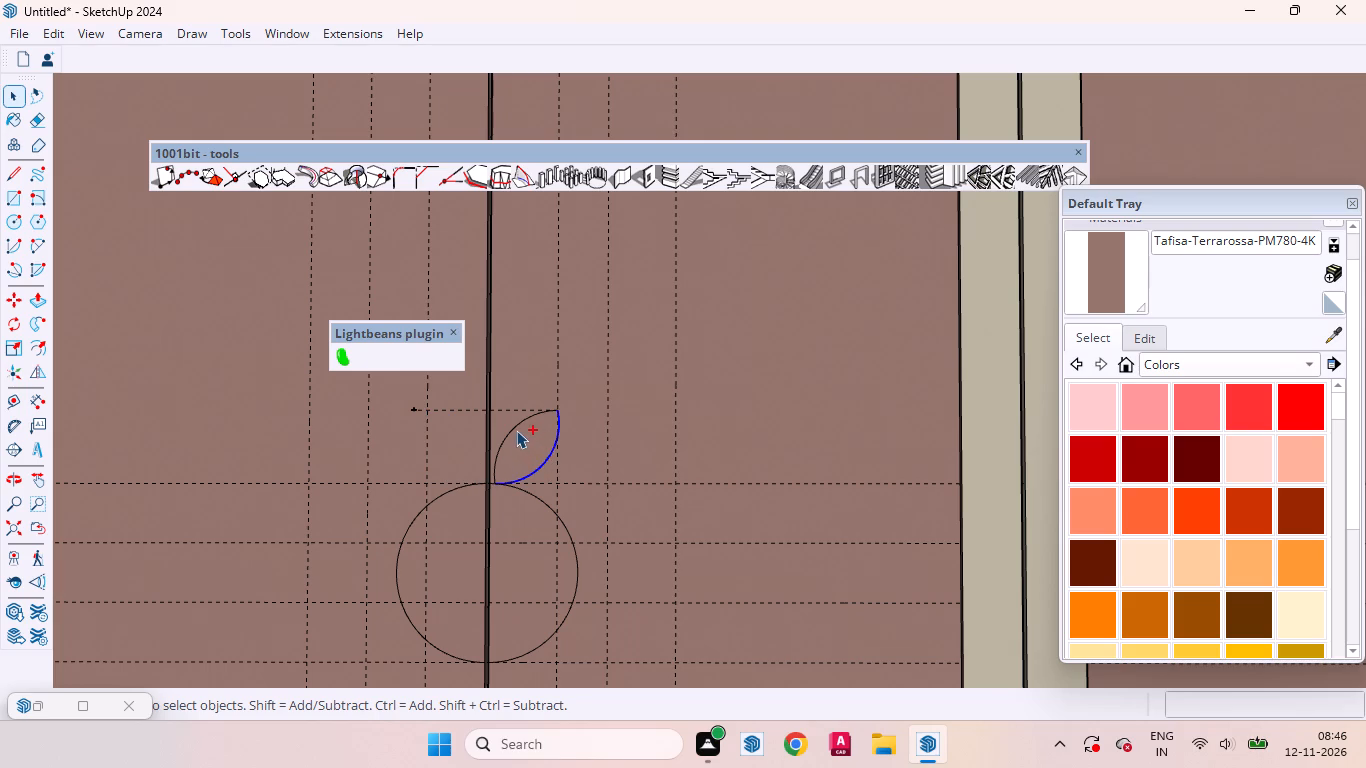
ctrl+click(516, 430)
key(m)
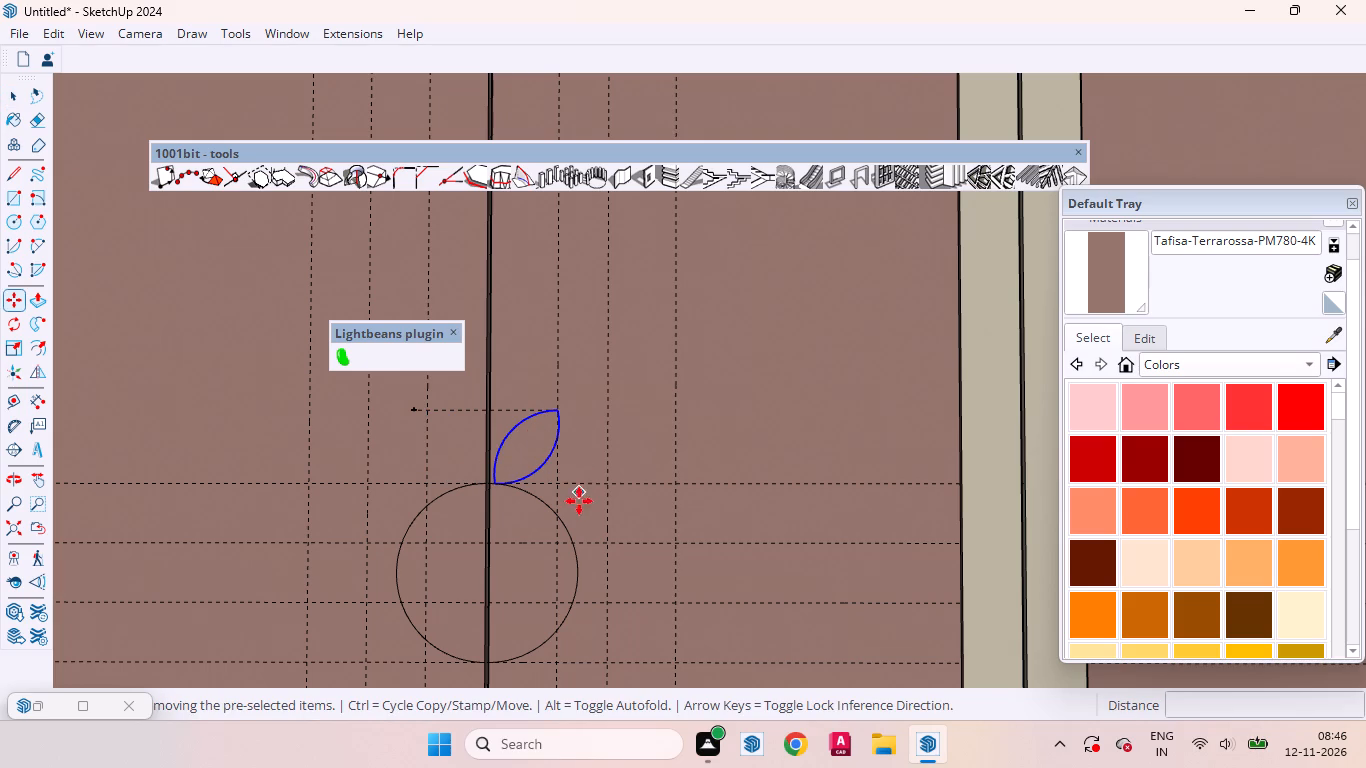
click(496, 485)
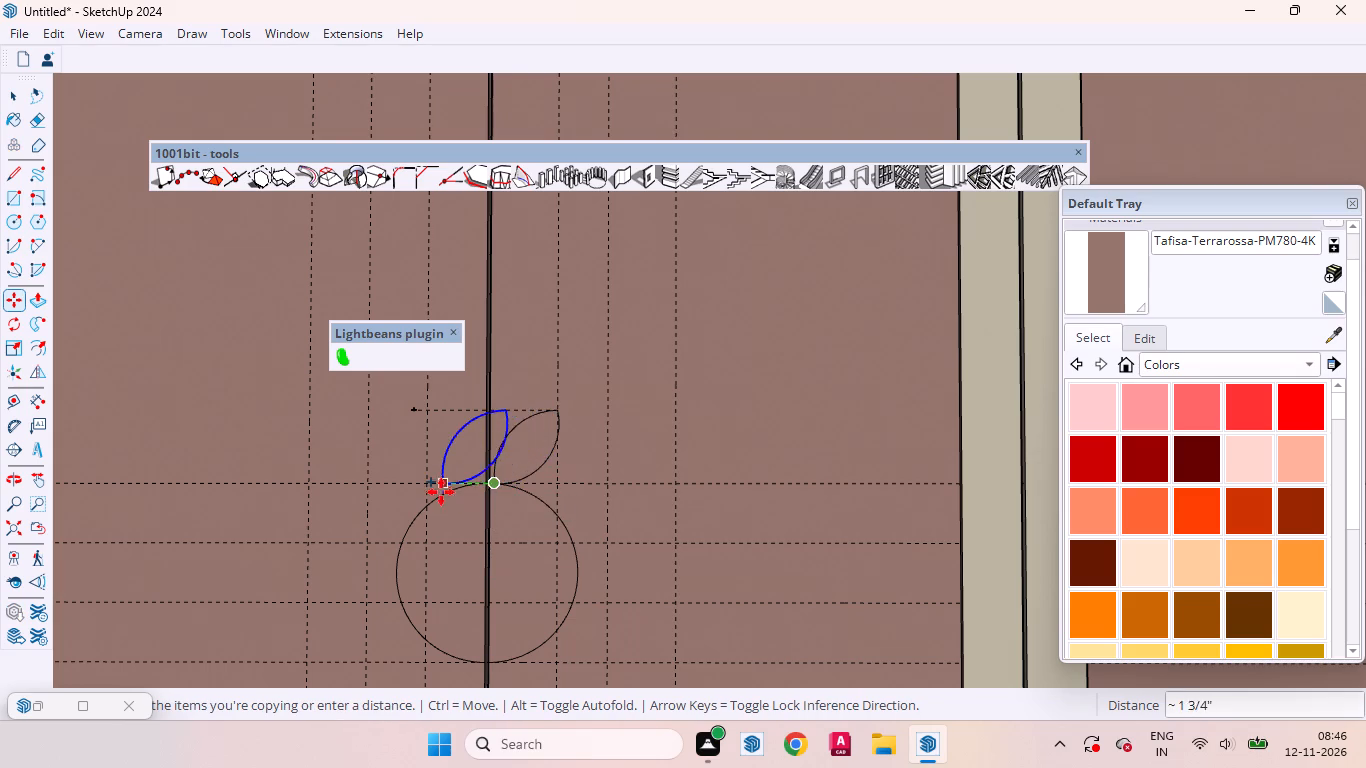
scroll(442, 489, up, 13)
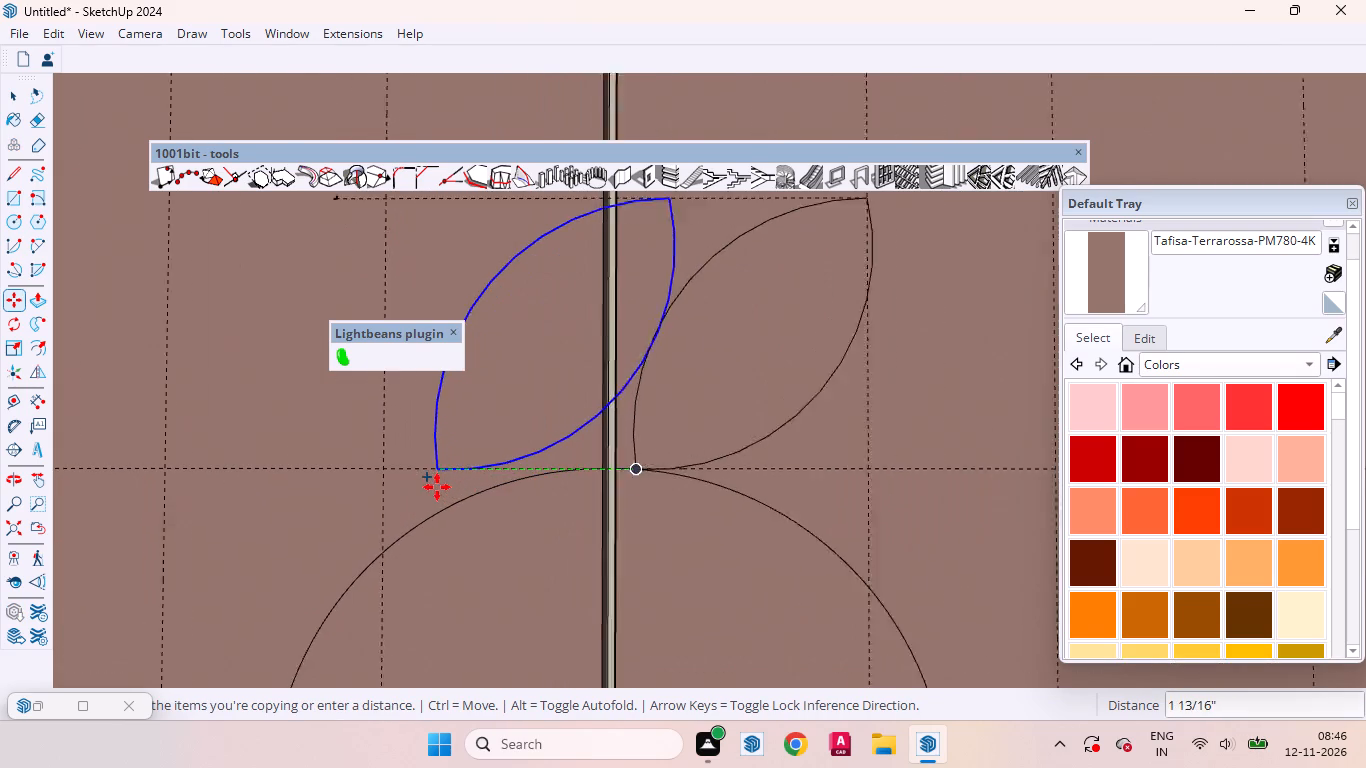
scroll(437, 487, up, 1)
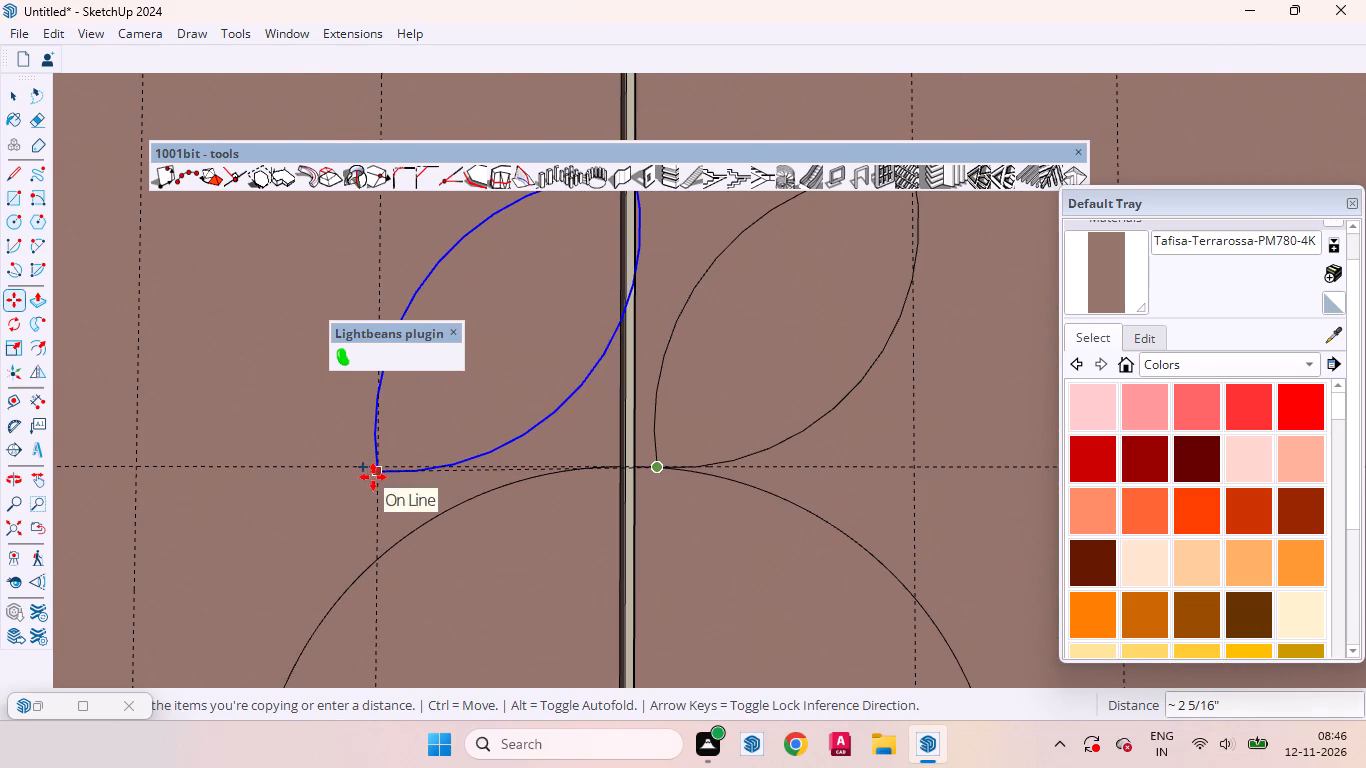
click(373, 477)
key(space)
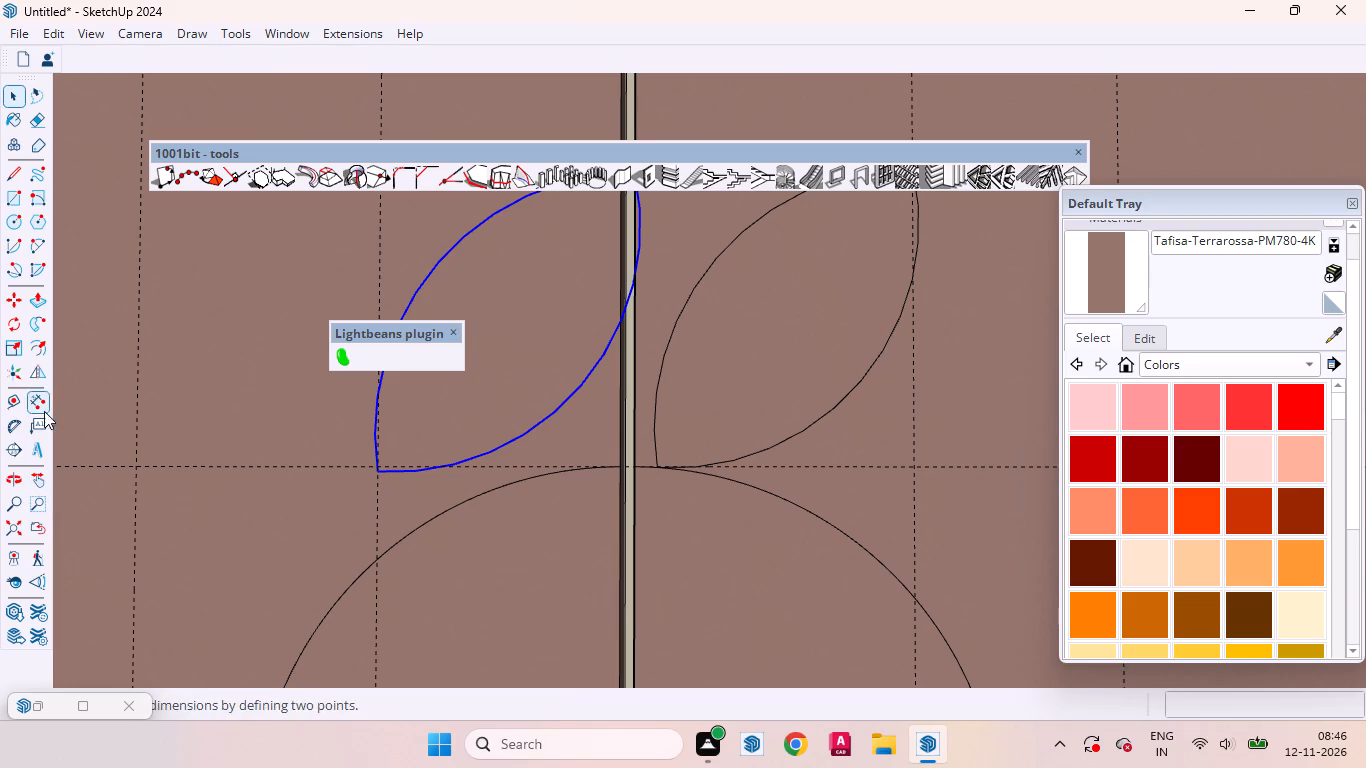
Flip a mirrored copy of the copied leaf so it leans away from the gap on the left door.
click(40, 371)
scroll(402, 525, down, 4)
middle_drag(541, 526, 152, 574)
click(487, 433)
key(space)
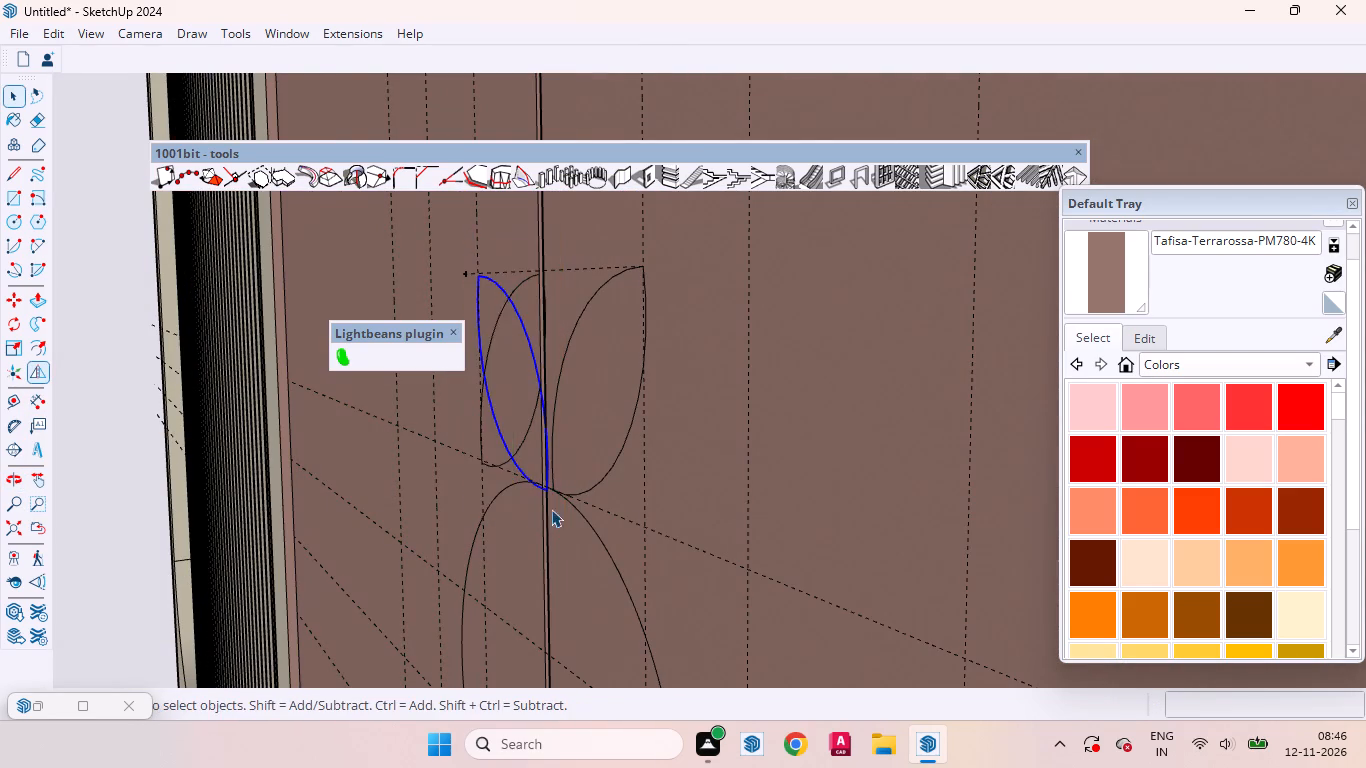
Erase the three pieces of the unmirrored leaf copy's lower arc, including the piece beyond the door gap.
scroll(740, 521, down, 5)
middle_drag(480, 532, 817, 501)
scroll(752, 477, up, 4)
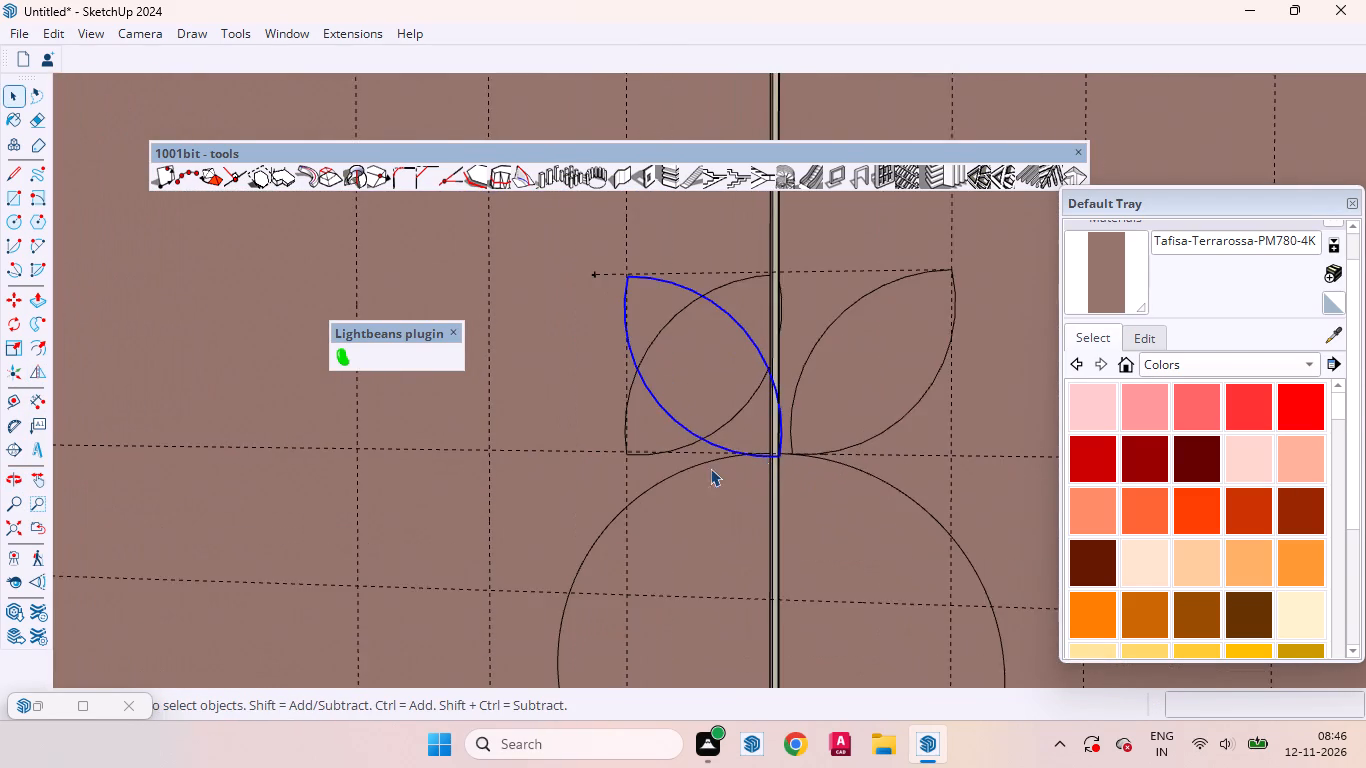
scroll(710, 468, up, 3)
click(678, 439)
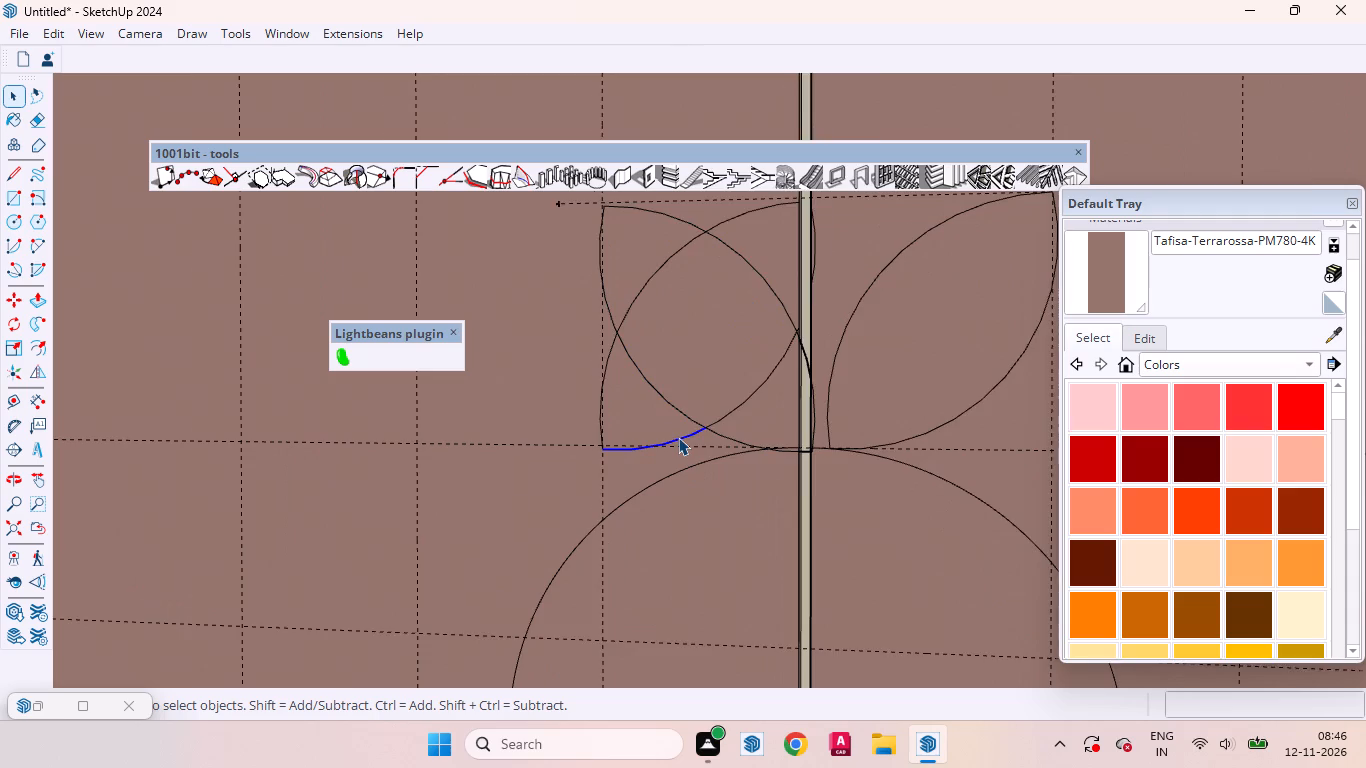
scroll(678, 437, up, 1)
right_click(678, 437)
click(733, 42)
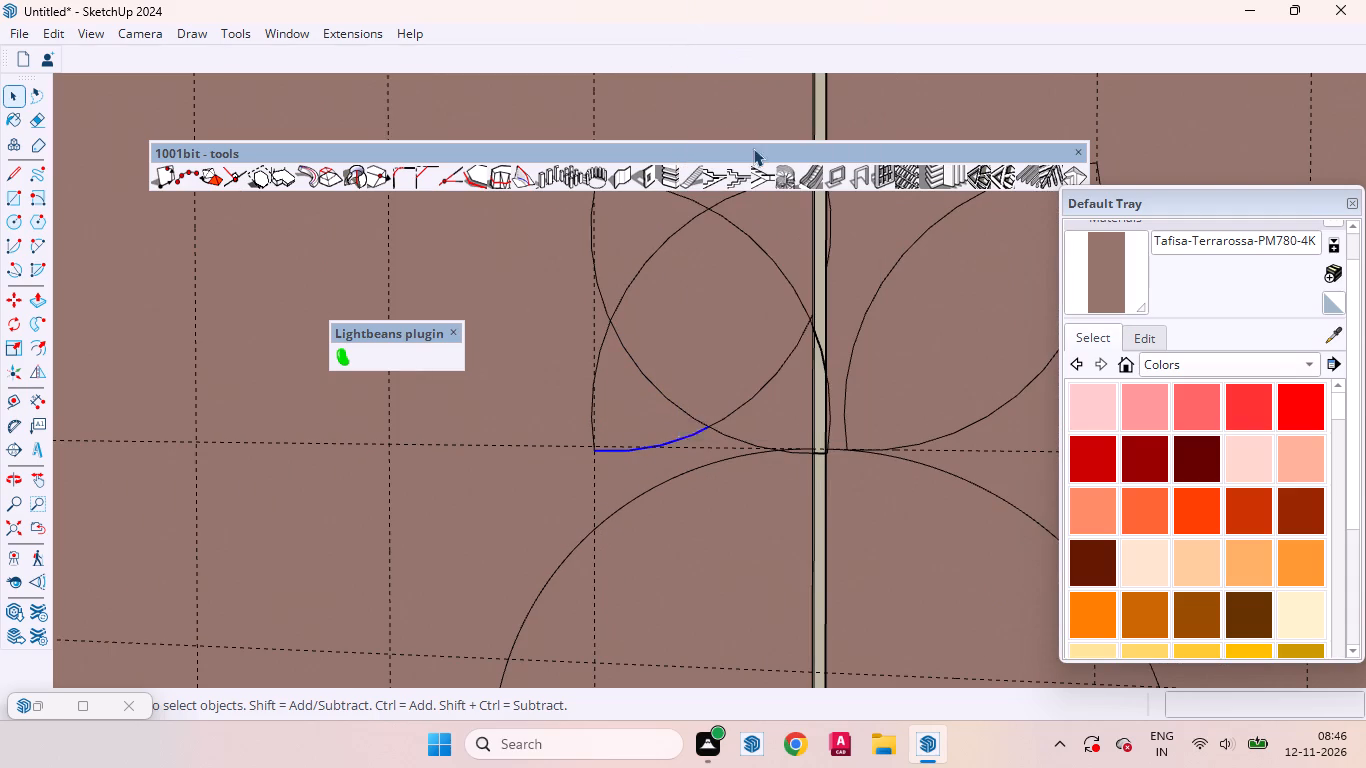
click(785, 360)
right_click(785, 360)
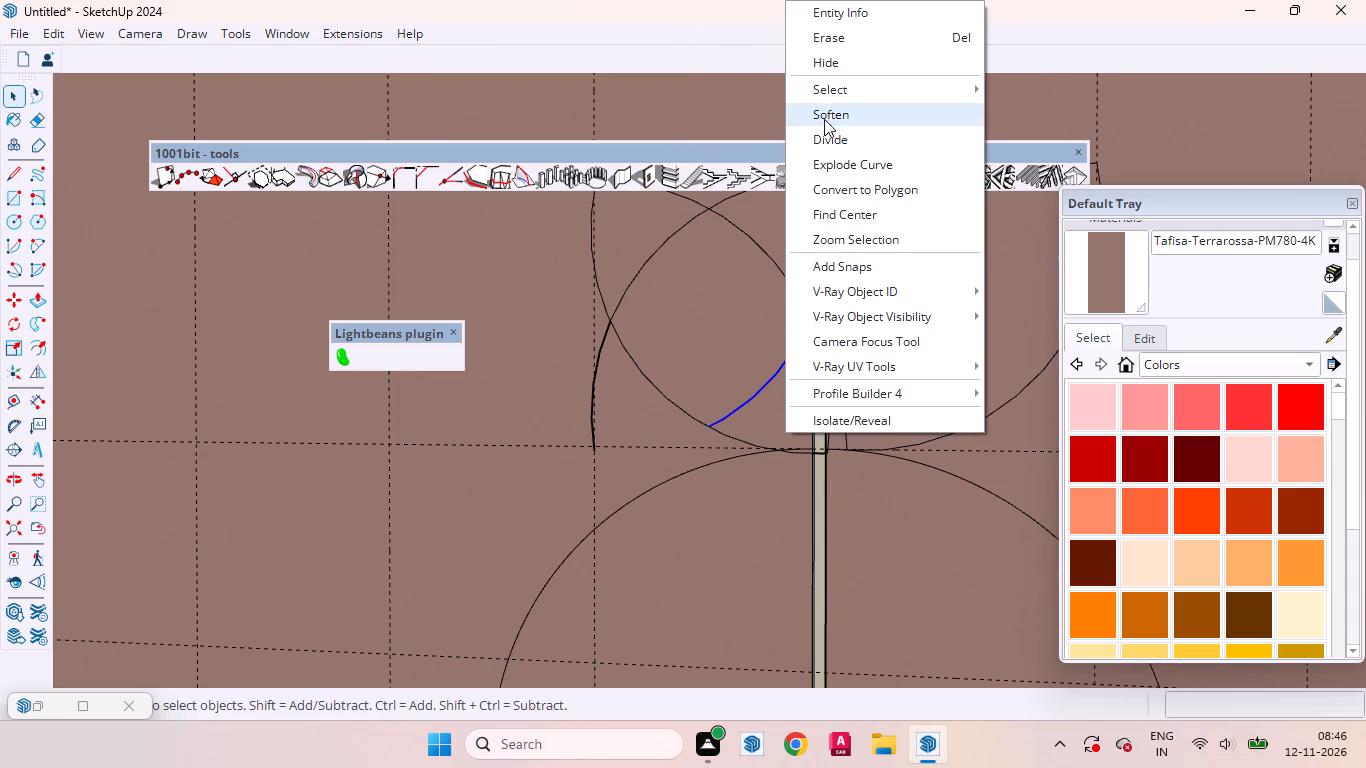
click(823, 37)
scroll(681, 544, down, 4)
scroll(790, 296, up, 3)
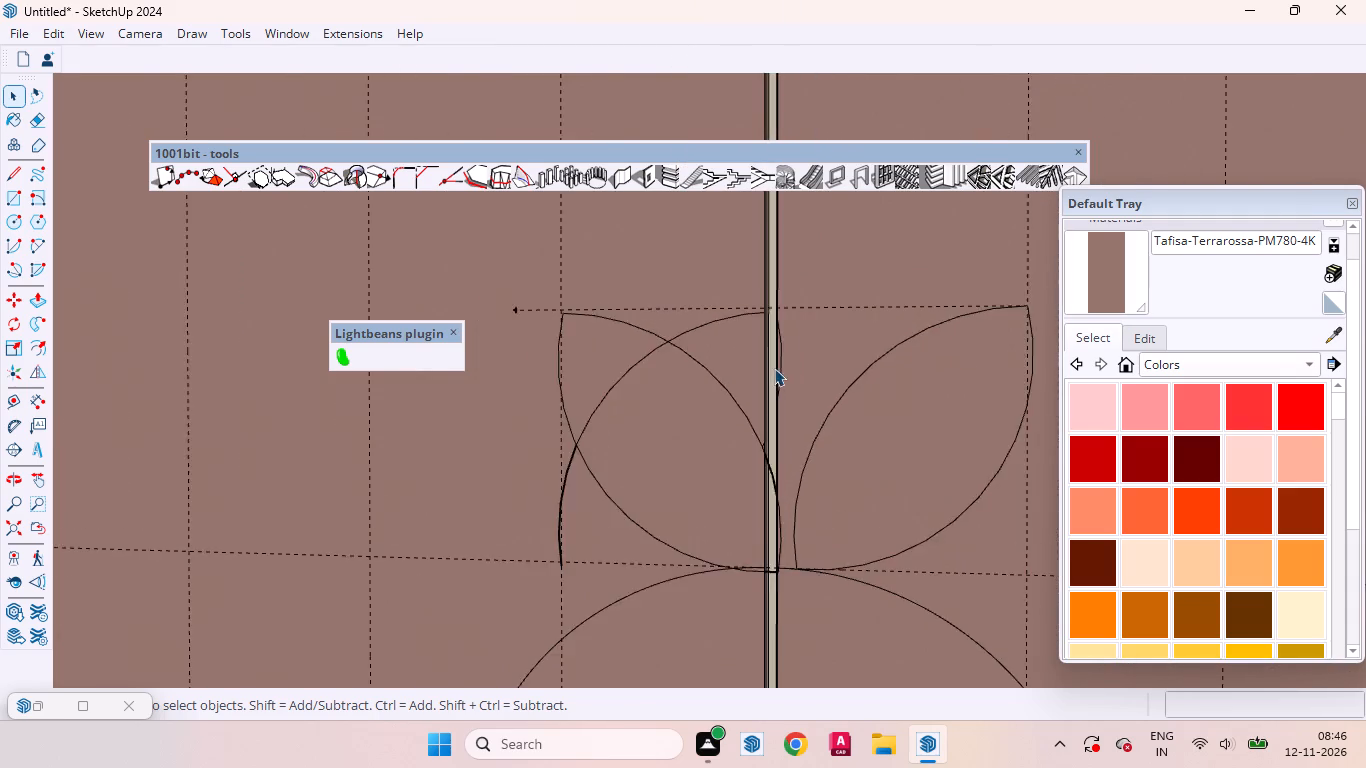
scroll(774, 368, up, 5)
click(782, 333)
right_click(781, 333)
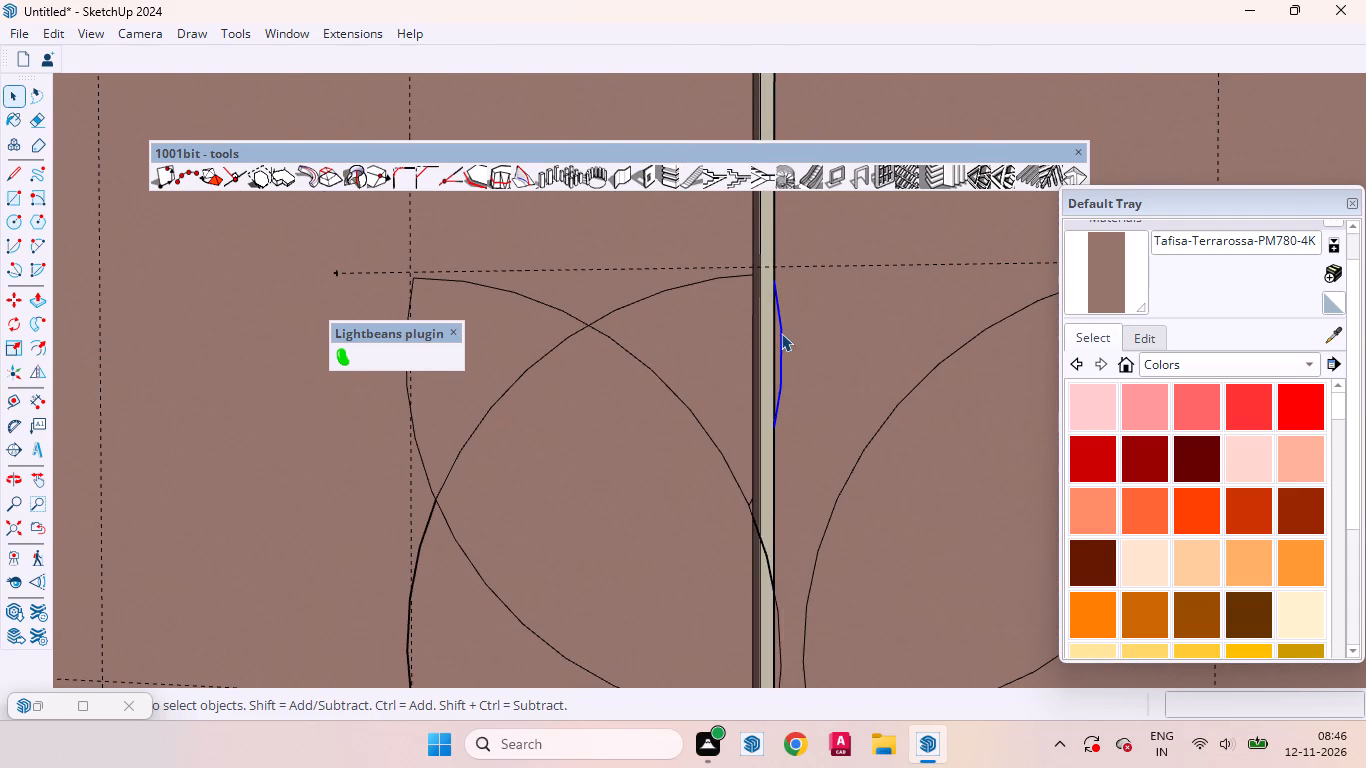
click(825, 367)
Erase the three remaining pieces of the unmirrored leaf copy's upper arc on the left door.
click(664, 293)
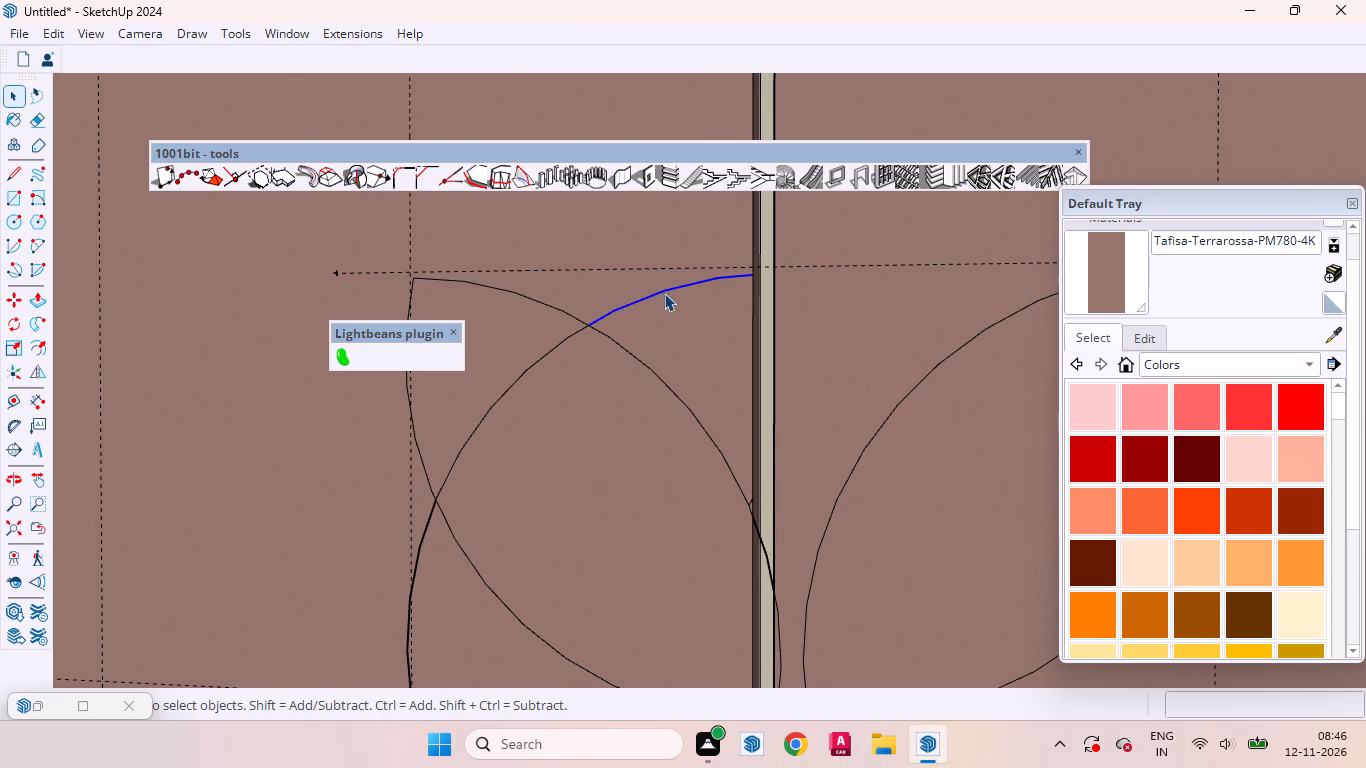
right_click(664, 293)
click(724, 331)
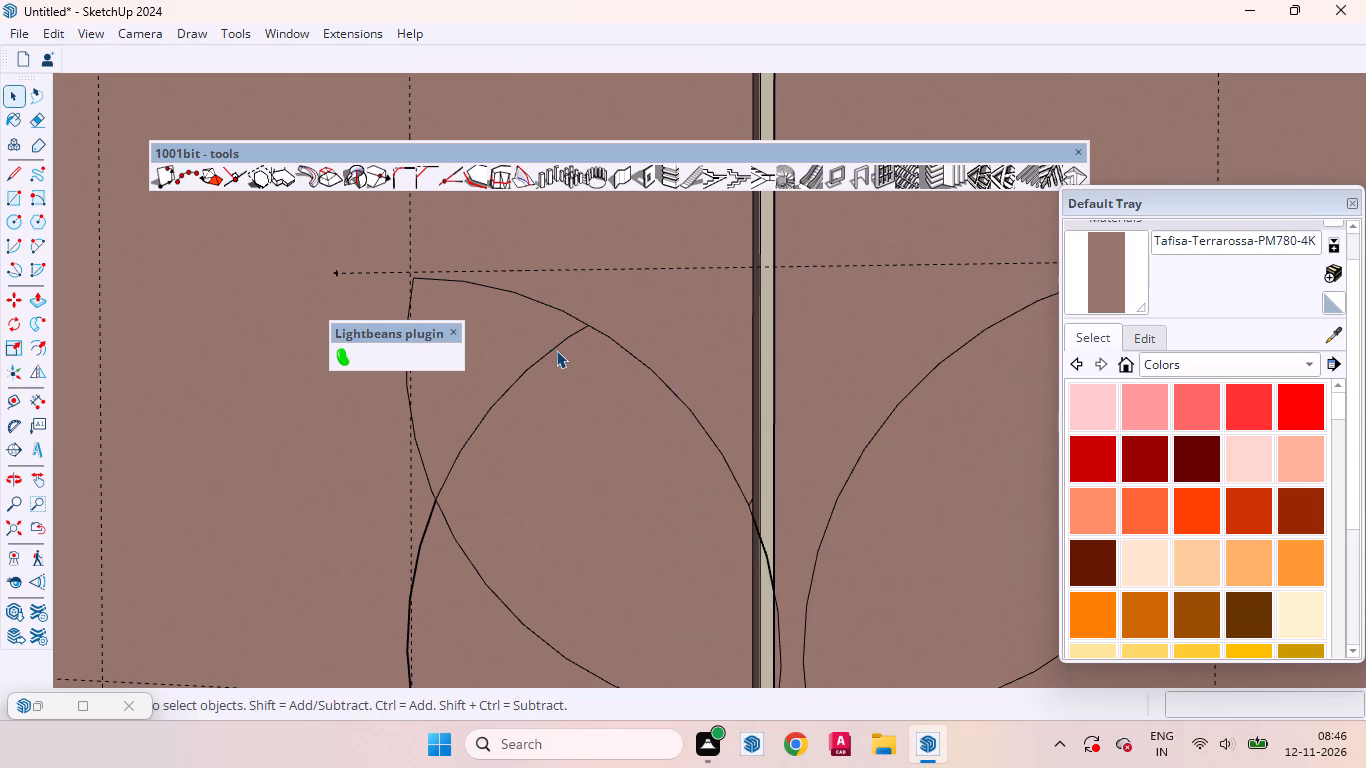
click(556, 350)
right_click(557, 350)
click(622, 37)
click(421, 542)
right_click(423, 541)
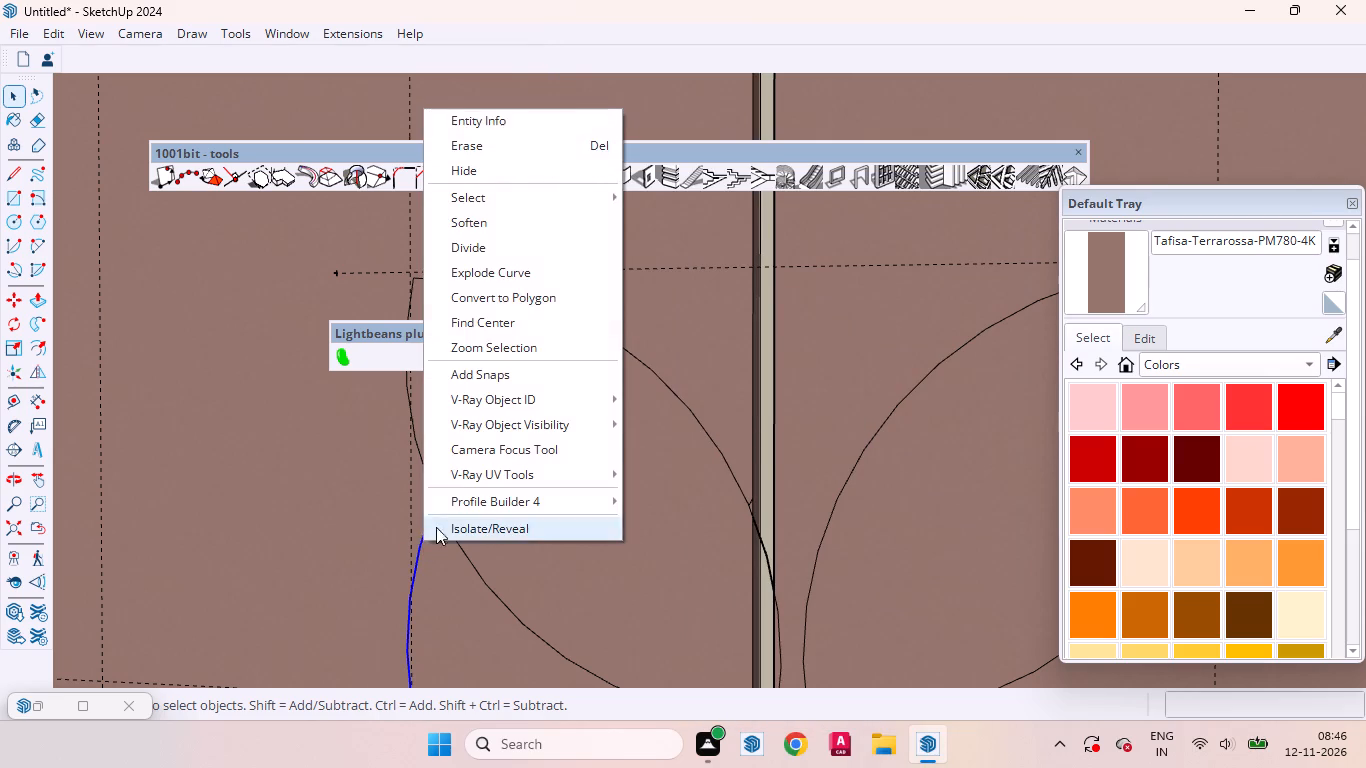
click(494, 150)
Select every piece of both arcs of the mirrored leaf and copy it about 5/16" away from the door gap, onto the left door.
scroll(508, 308, down, 8)
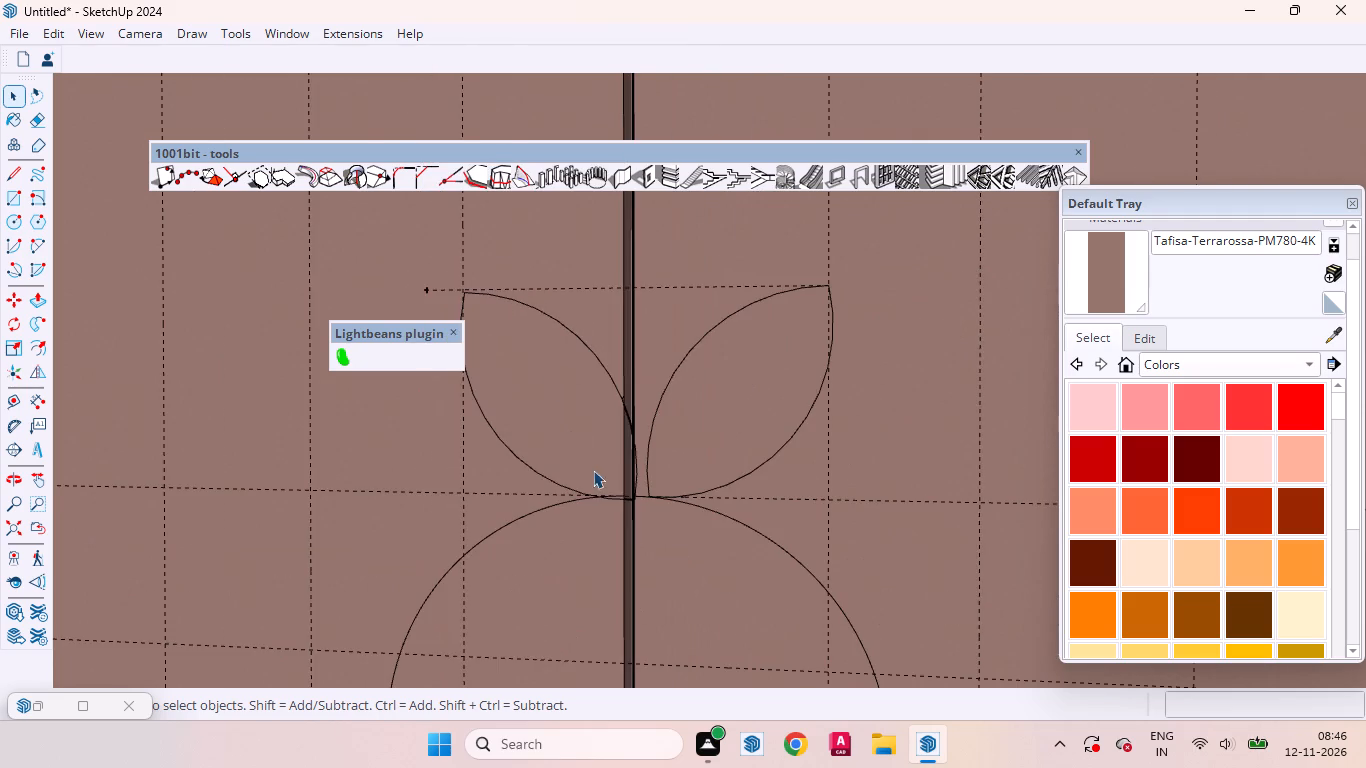
scroll(599, 475, up, 11)
ctrl+click(670, 435)
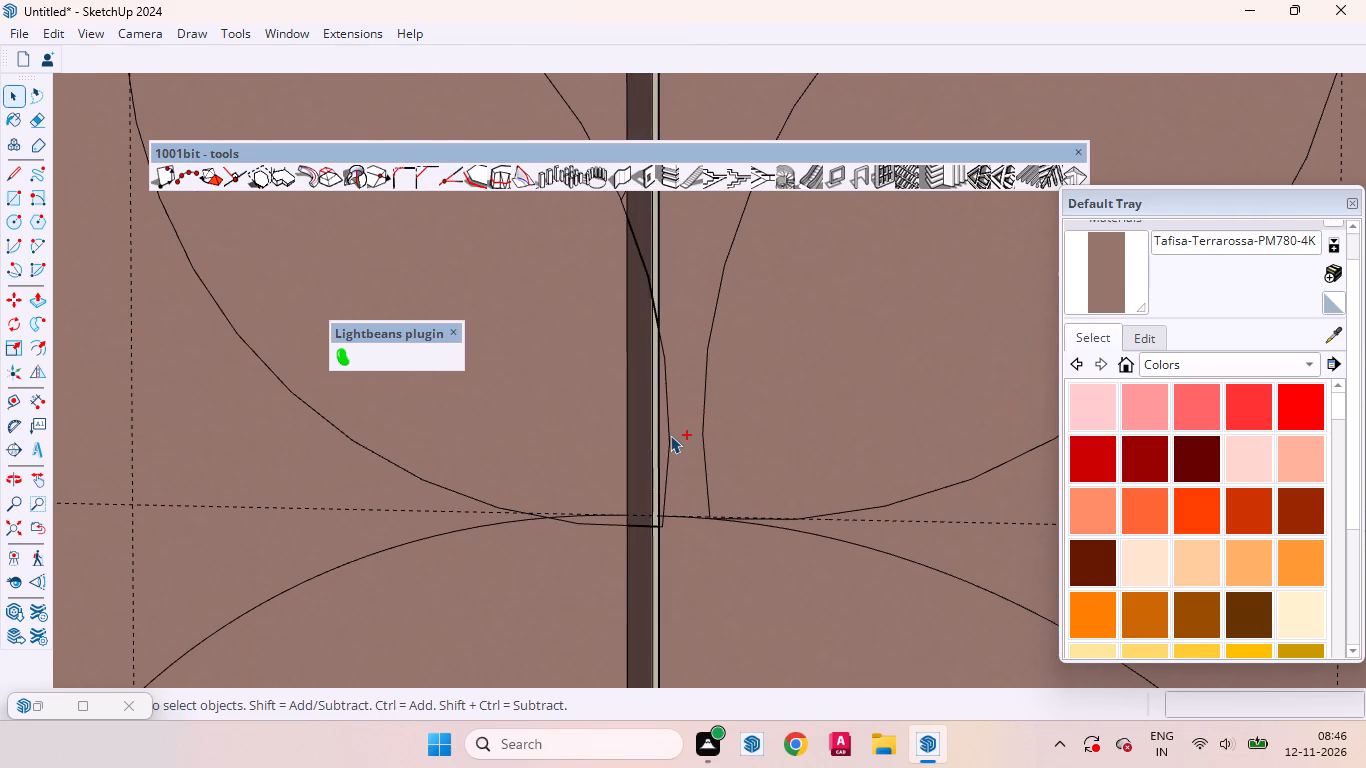
ctrl+click(662, 344)
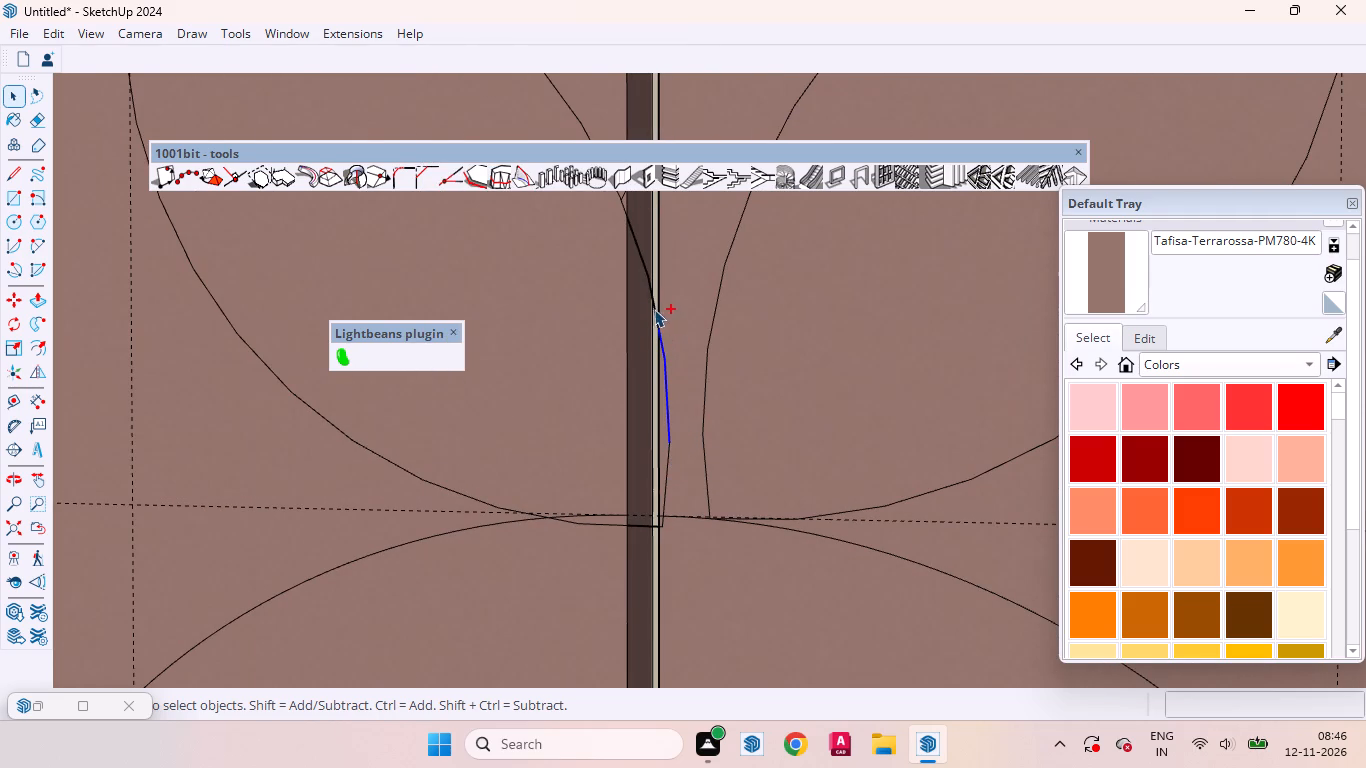
ctrl+click(653, 295)
ctrl+click(646, 262)
ctrl+scroll(673, 332, up, 10)
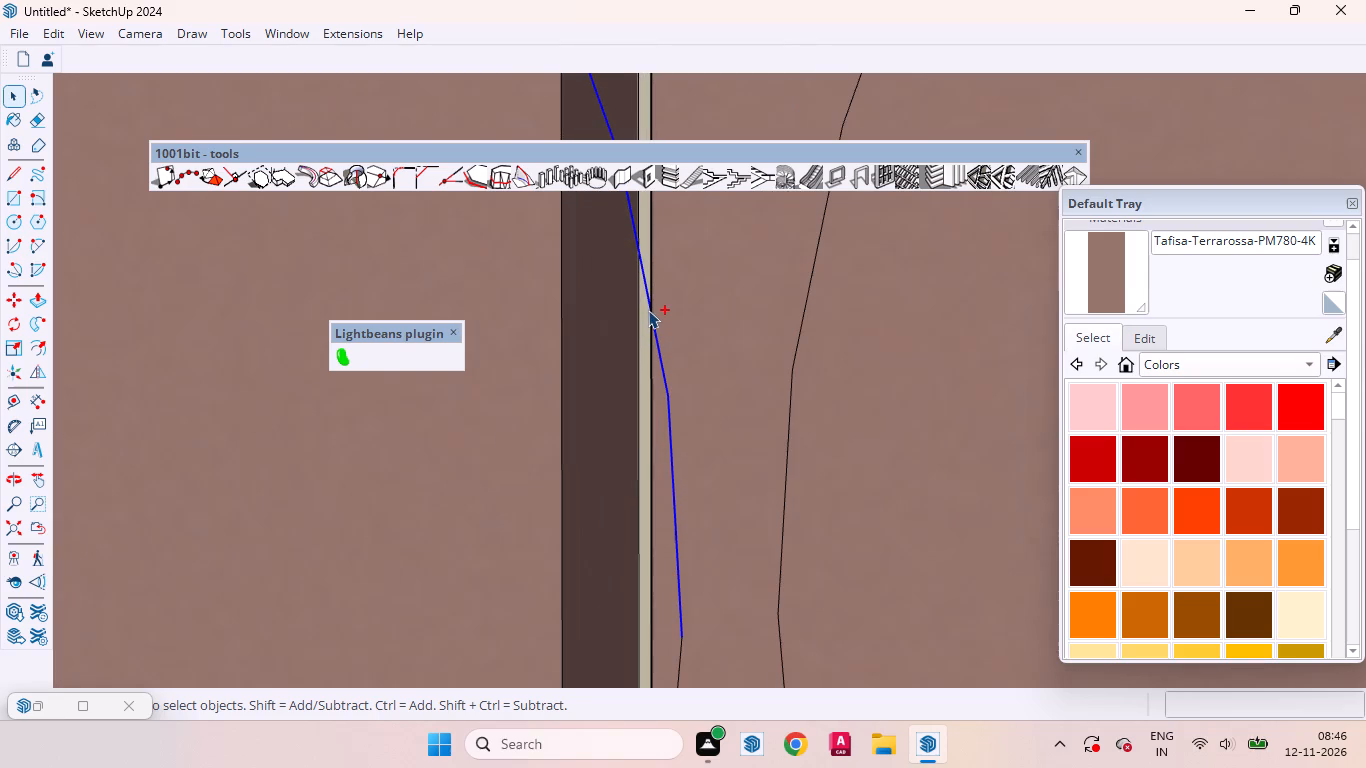
ctrl+click(651, 313)
ctrl+scroll(650, 345, down, 6)
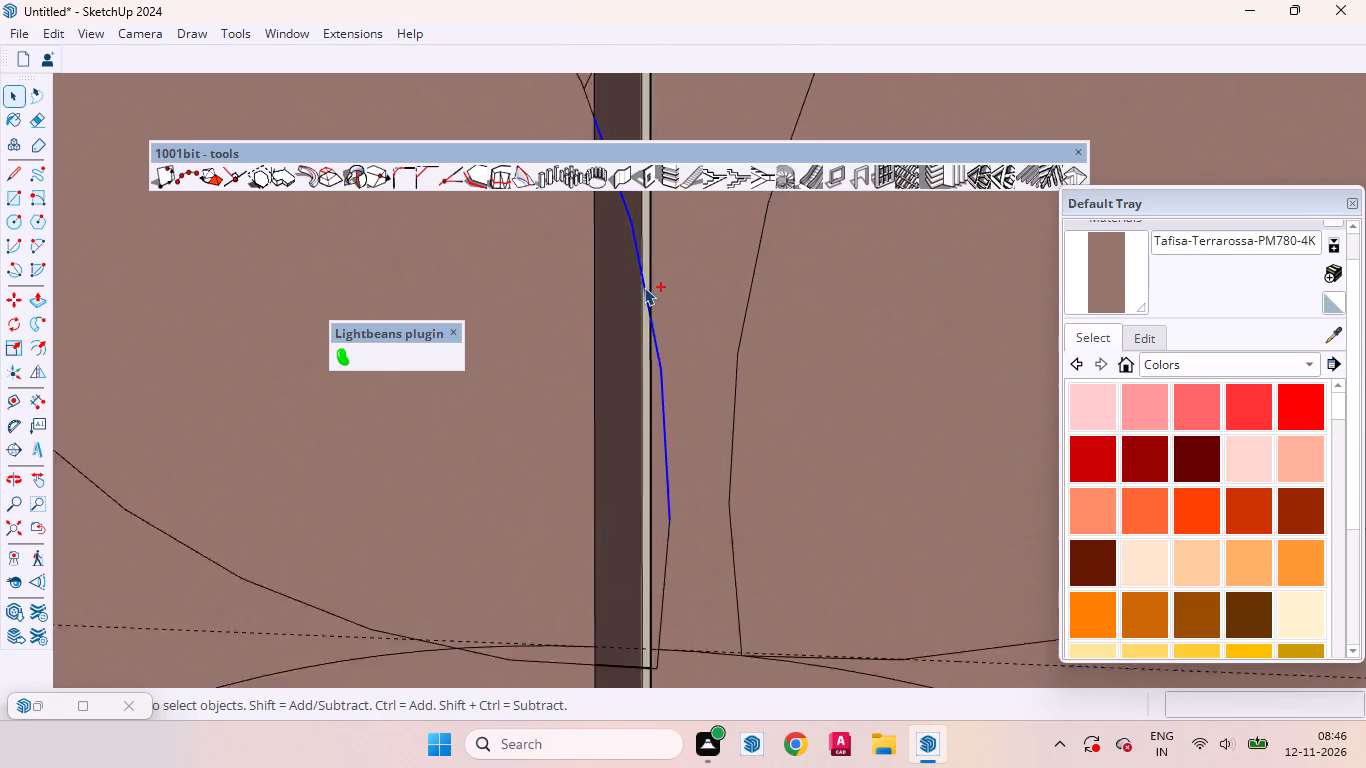
ctrl+scroll(644, 287, down, 5)
ctrl+scroll(653, 441, up, 5)
ctrl+click(661, 430)
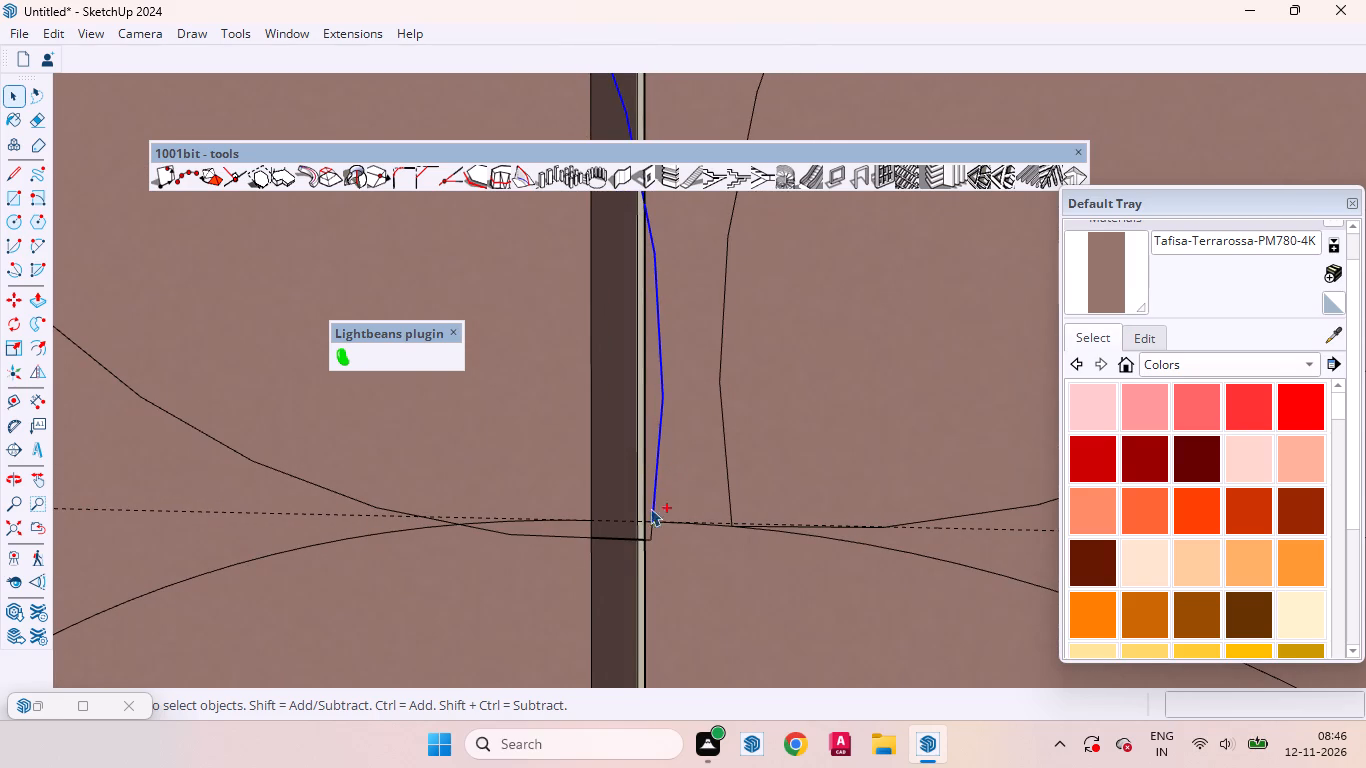
ctrl+click(652, 529)
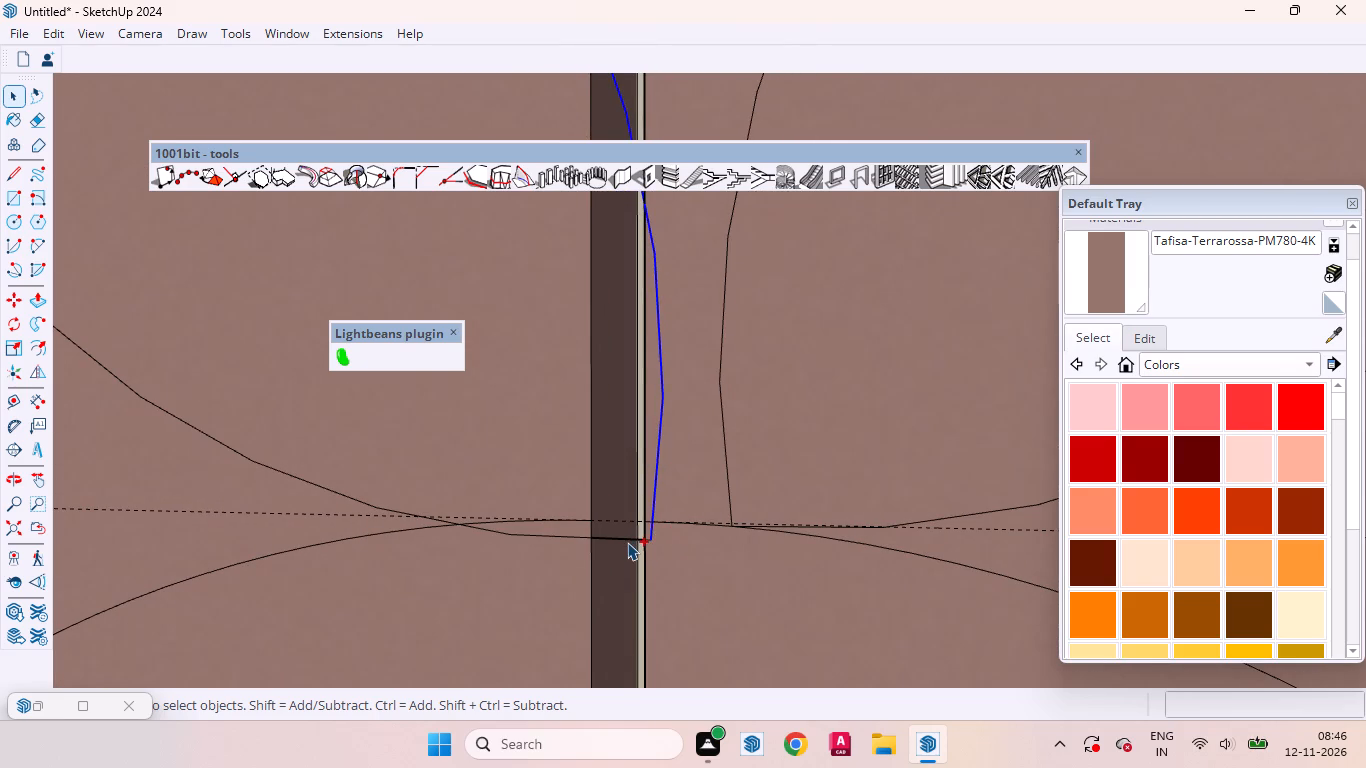
ctrl+click(627, 542)
ctrl+click(541, 538)
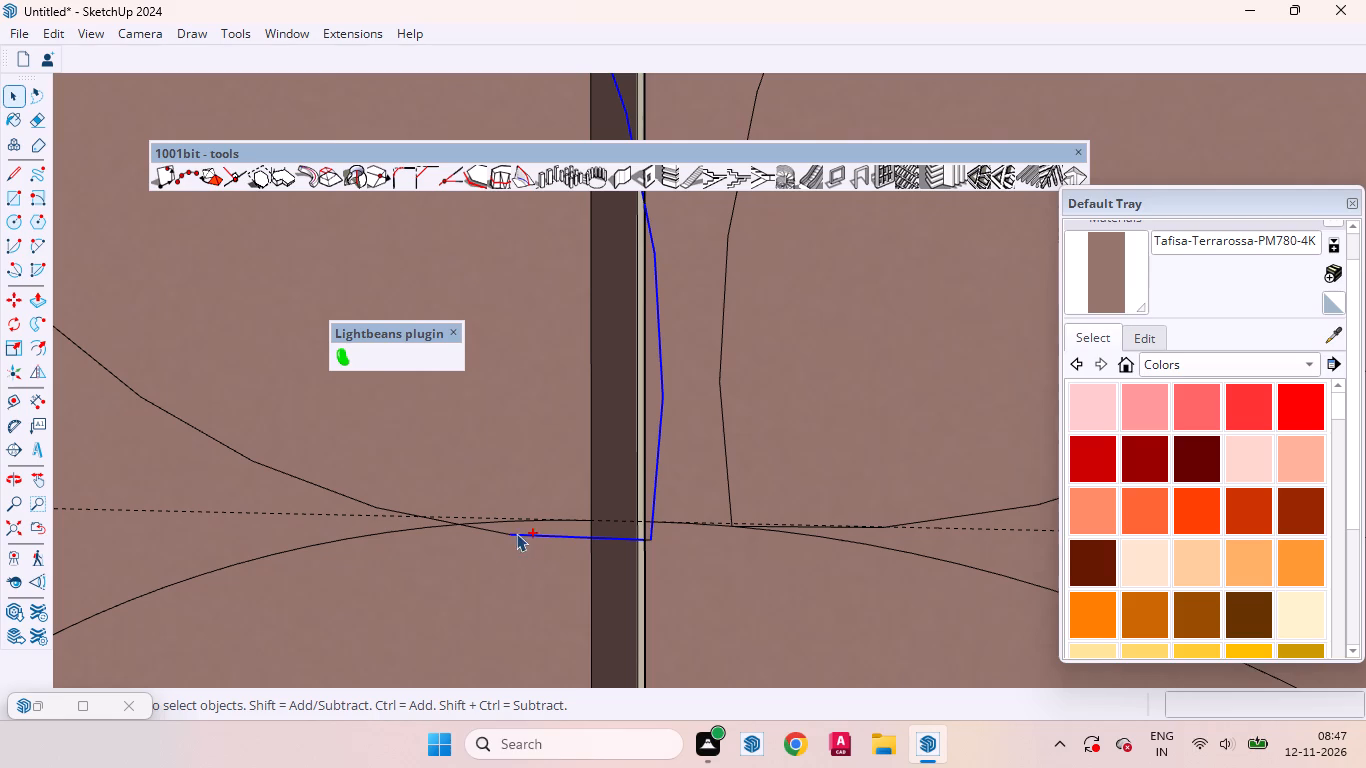
ctrl+click(500, 535)
ctrl+click(389, 509)
ctrl+scroll(635, 612, down, 18)
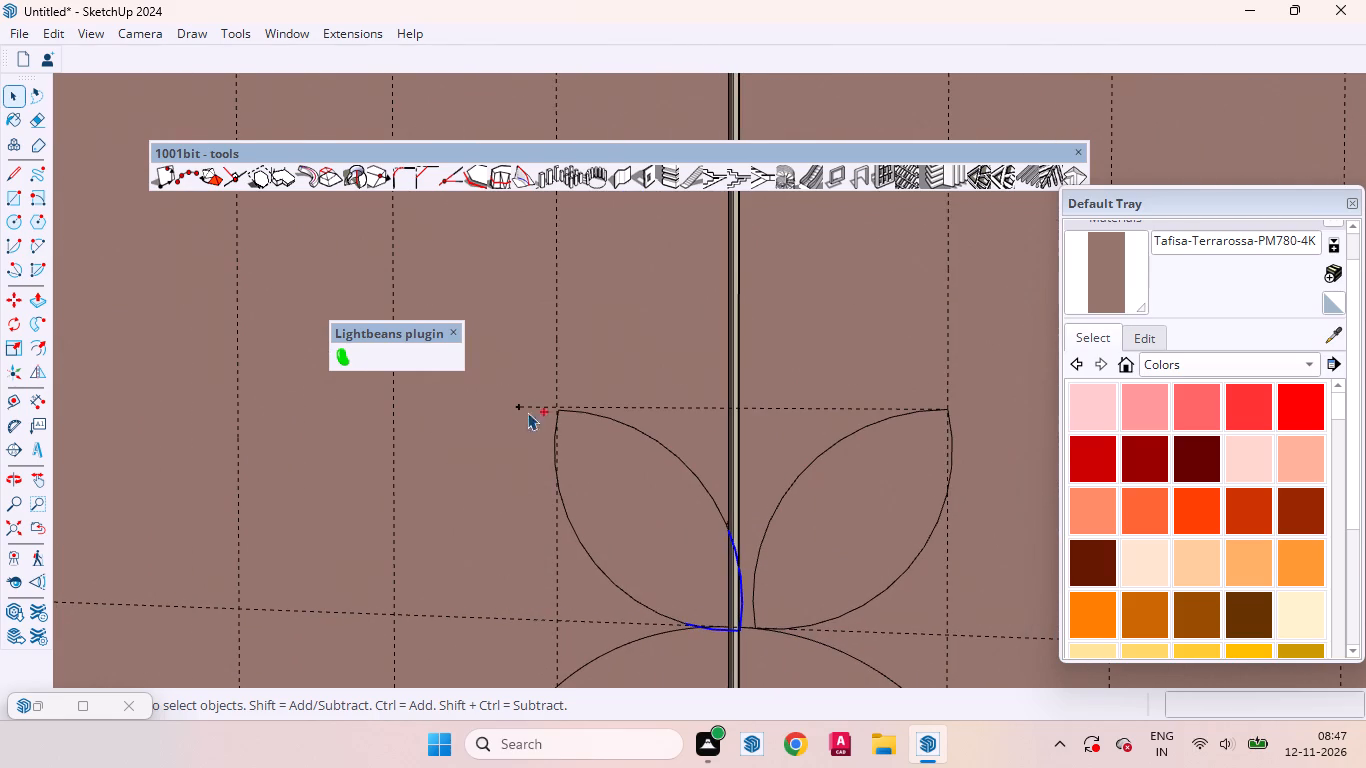
ctrl+drag(502, 382, 660, 603)
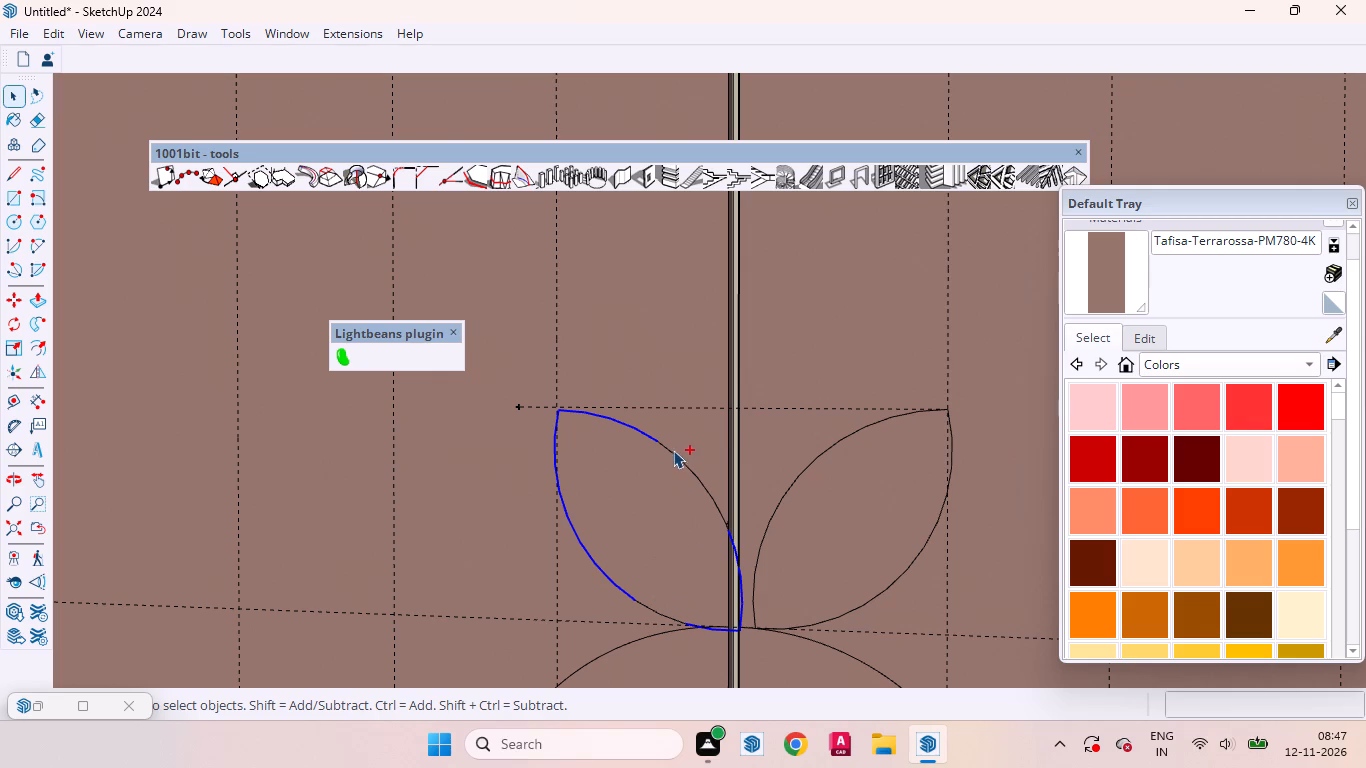
ctrl+click(676, 455)
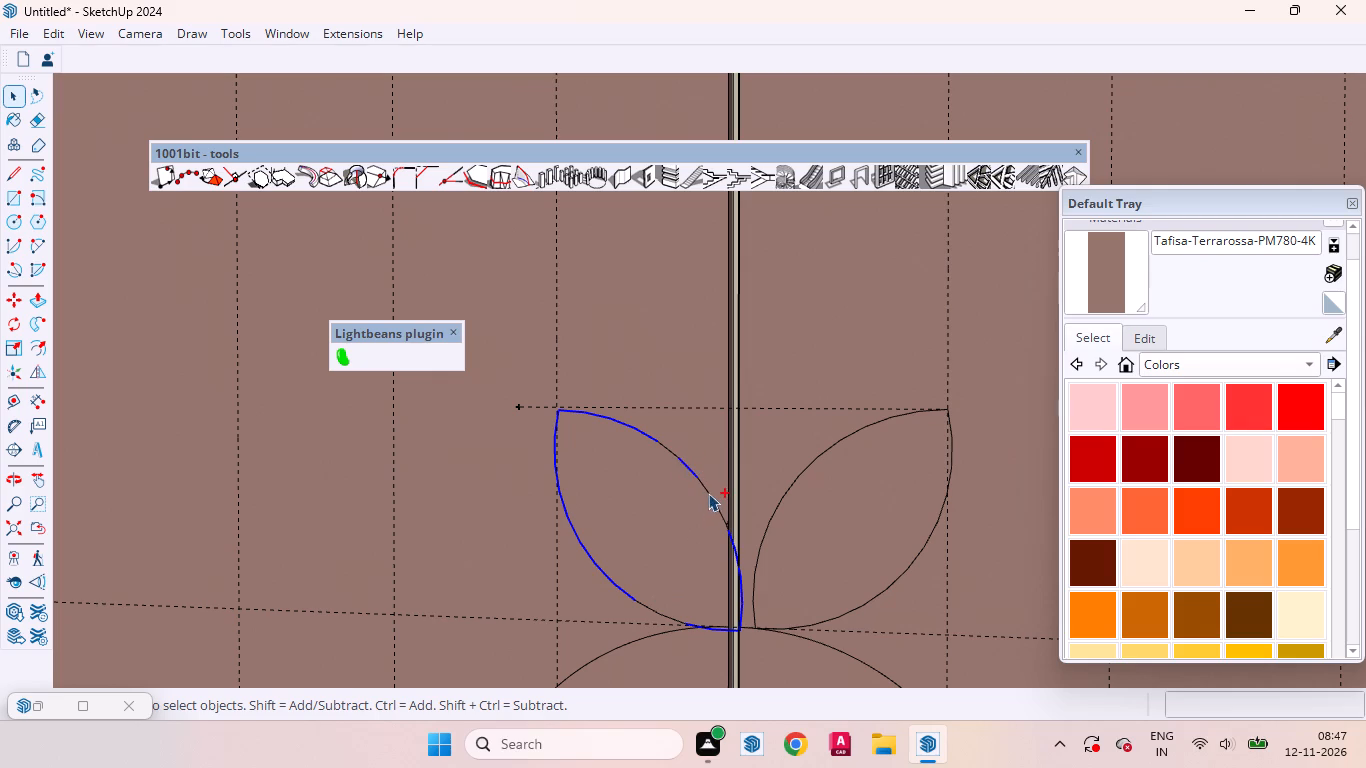
ctrl+click(708, 493)
ctrl+scroll(691, 476, up, 8)
ctrl+click(655, 433)
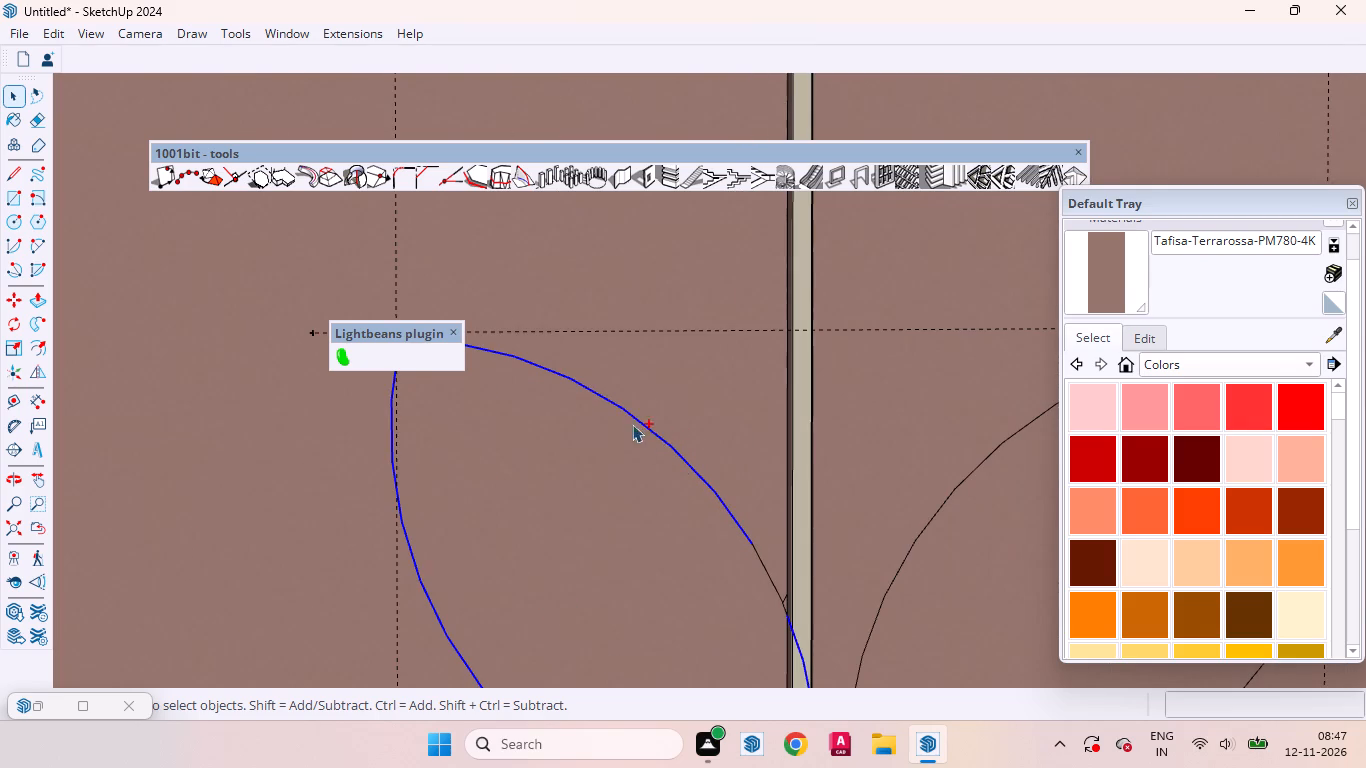
ctrl+scroll(638, 408, down, 3)
ctrl+scroll(739, 550, up, 3)
ctrl+click(734, 531)
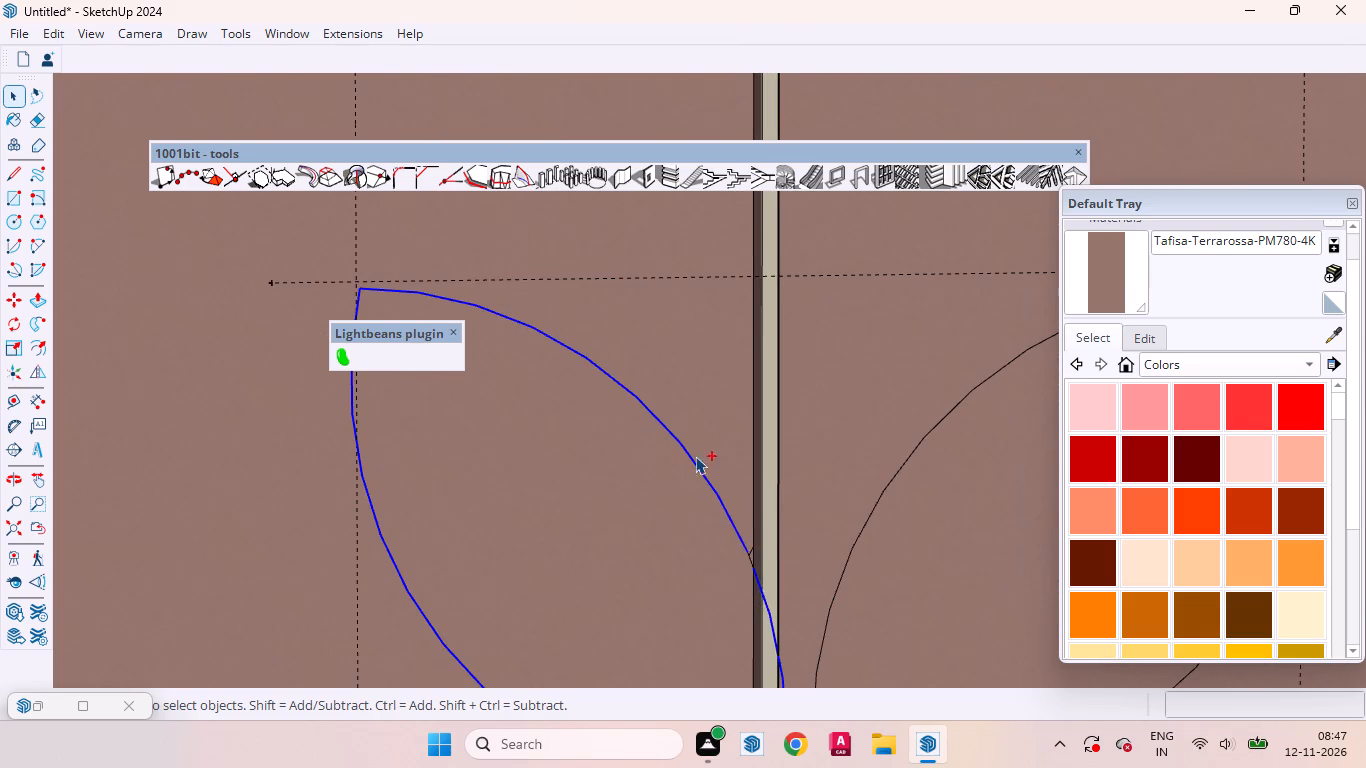
ctrl+scroll(695, 451, down, 2)
ctrl+scroll(731, 538, up, 10)
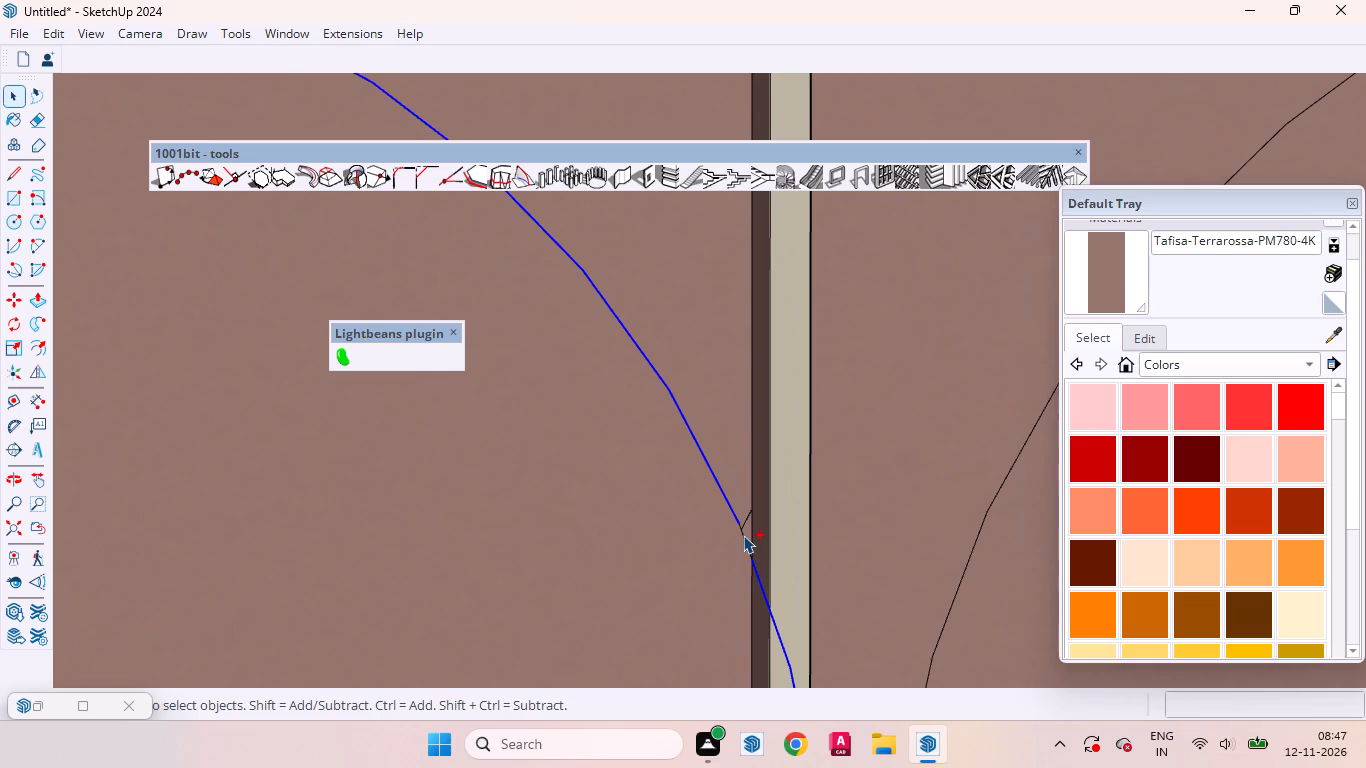
ctrl+click(743, 535)
ctrl+scroll(746, 541, up, 6)
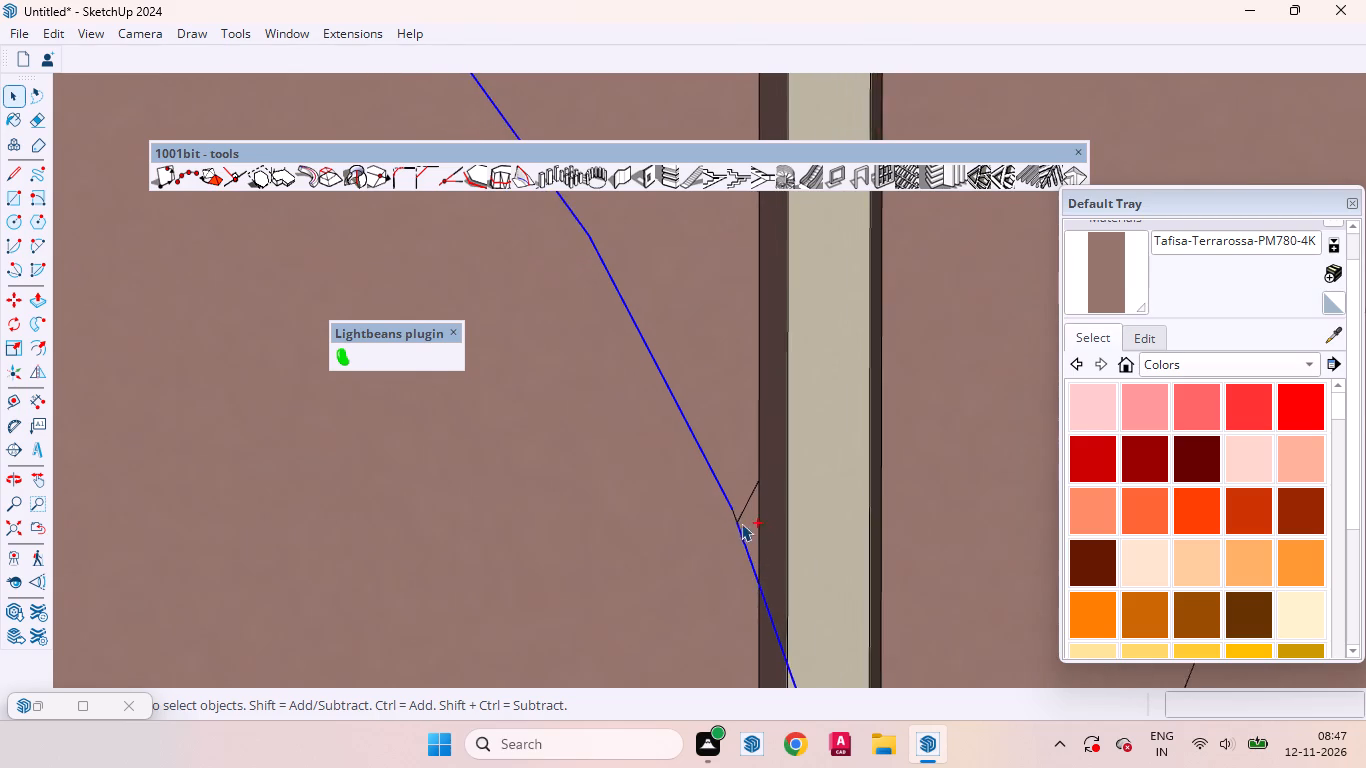
ctrl+scroll(741, 523, up, 3)
ctrl+click(732, 513)
ctrl+scroll(703, 521, down, 4)
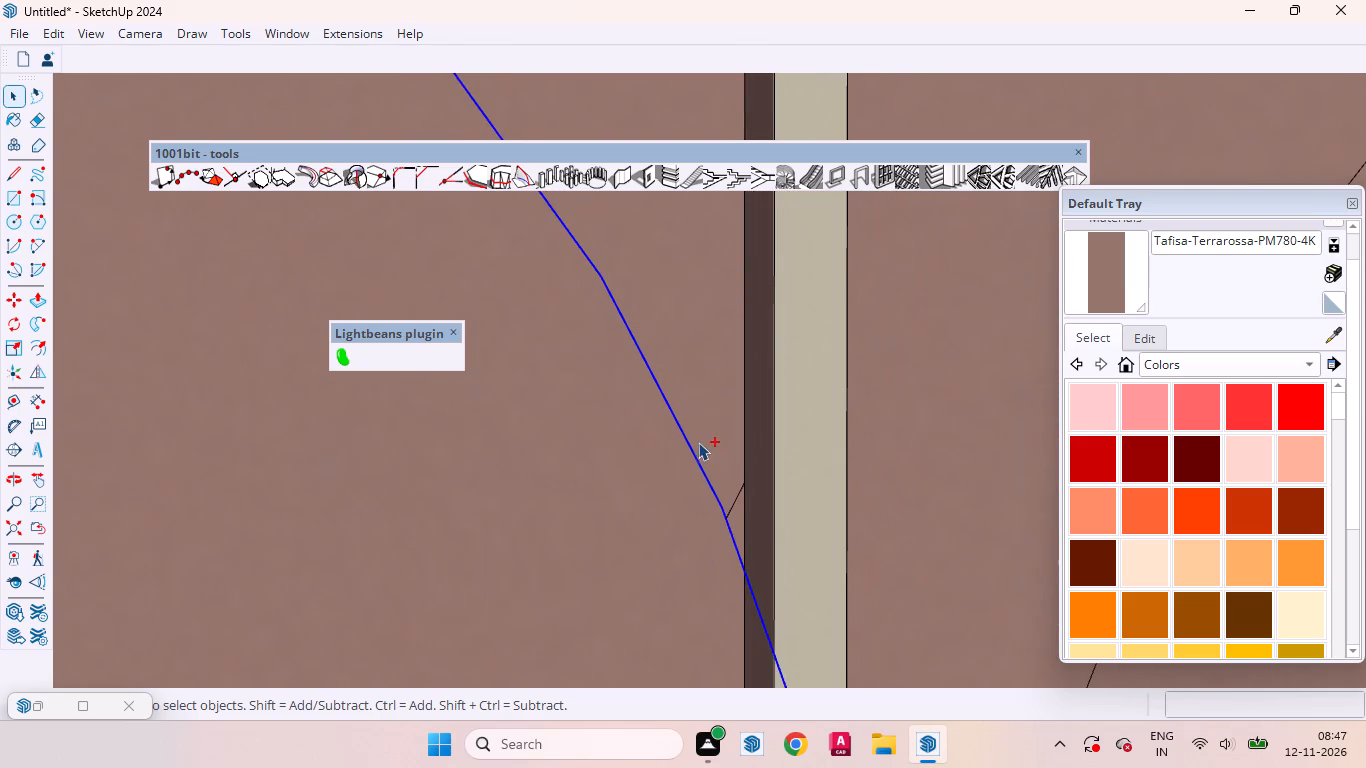
ctrl+scroll(711, 451, down, 7)
ctrl+scroll(721, 476, up, 7)
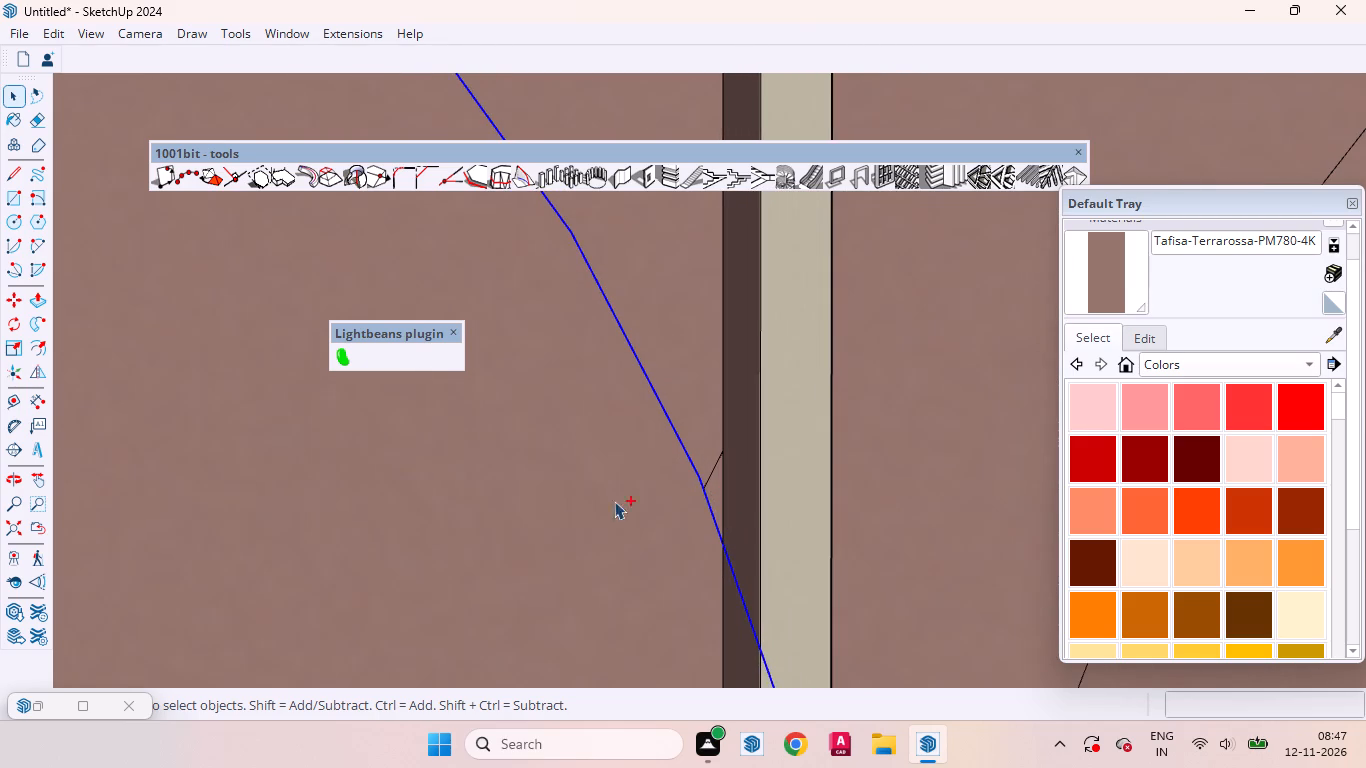
ctrl+middle_drag(578, 499, 581, 487)
ctrl+scroll(757, 445, down, 13)
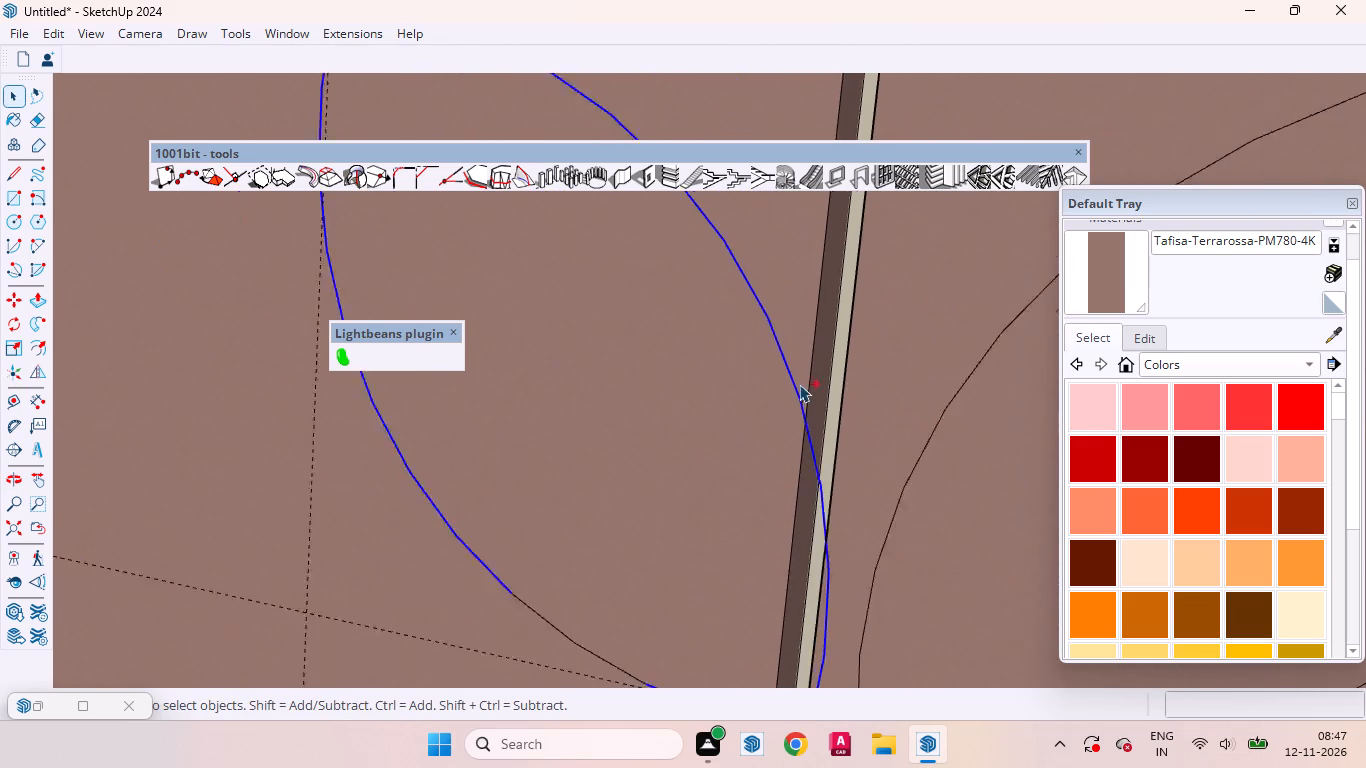
ctrl+scroll(799, 384, down, 5)
ctrl+scroll(761, 572, up, 7)
ctrl+drag(473, 423, 600, 491)
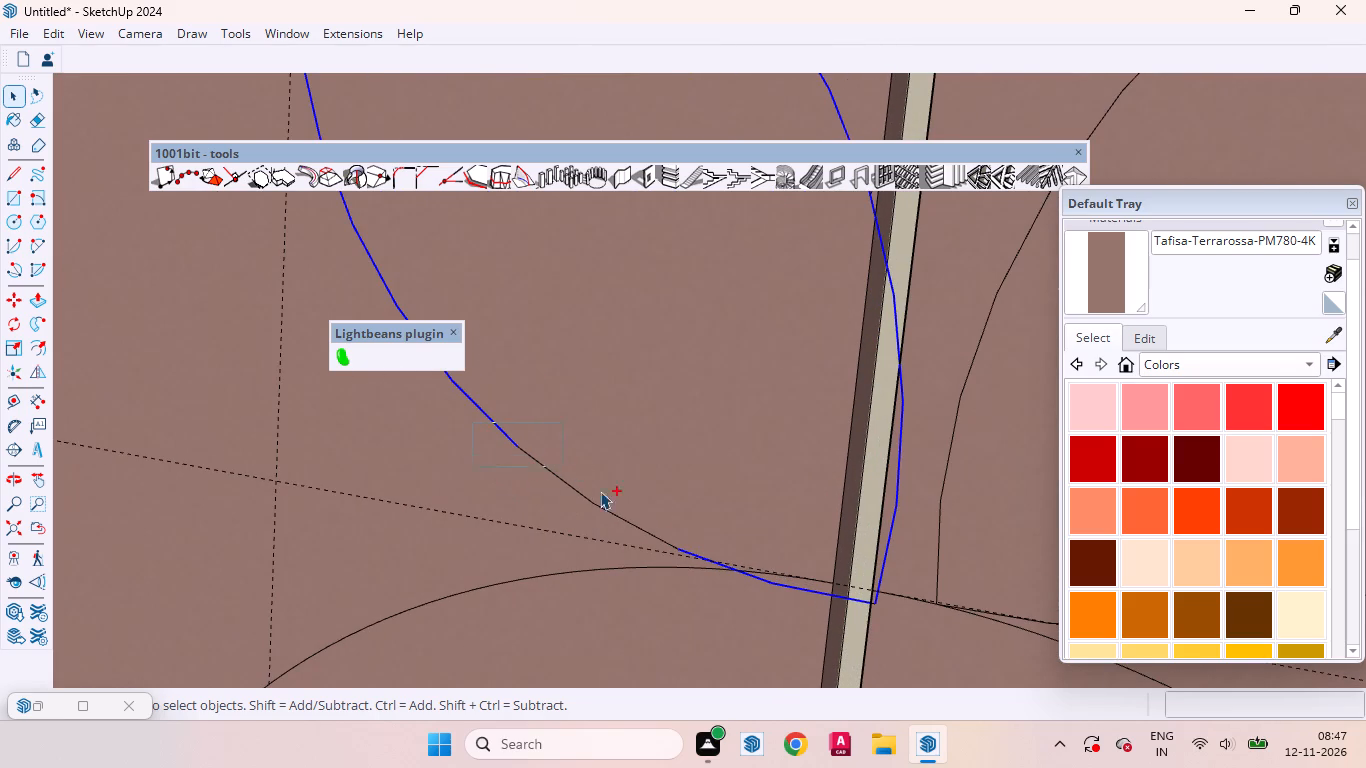
ctrl+drag(600, 491, 720, 556)
scroll(615, 517, down, 3)
key(m)
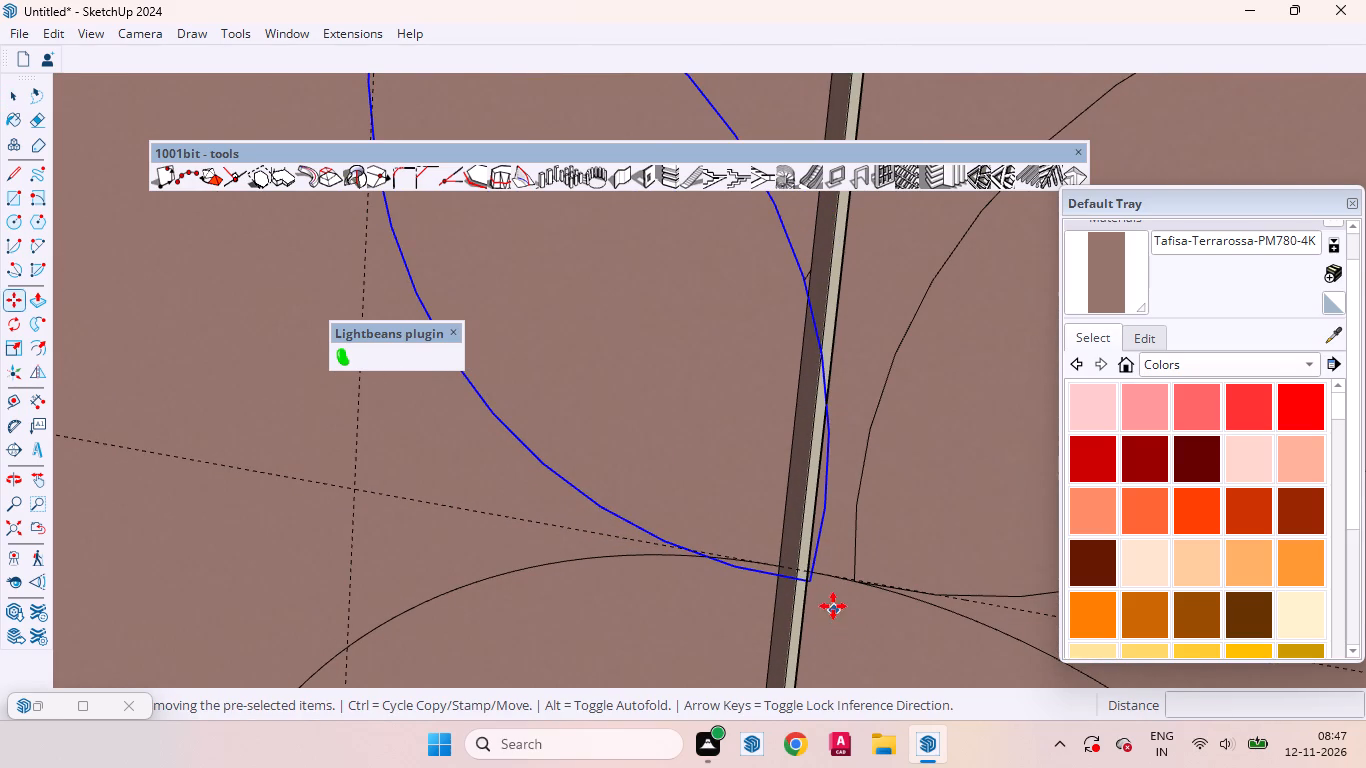
click(841, 605)
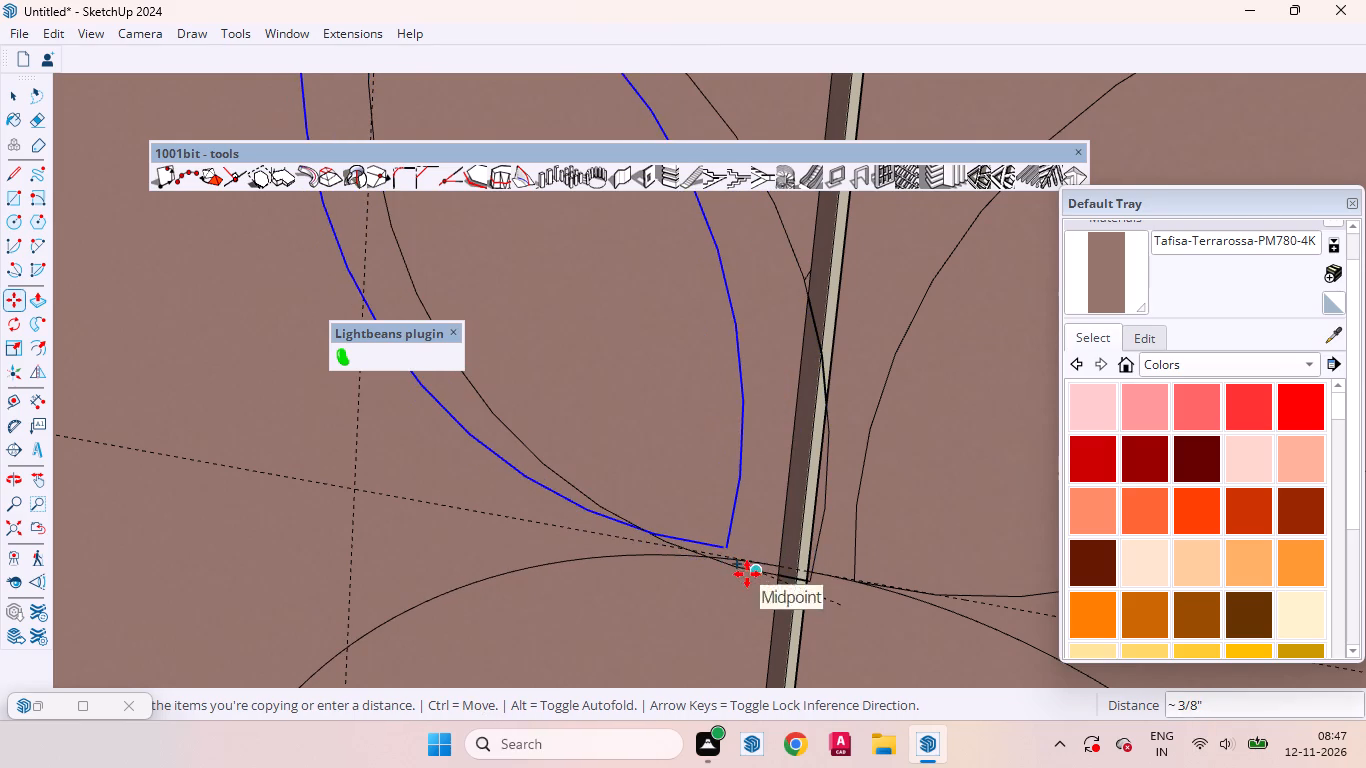
scroll(748, 583, down, 7)
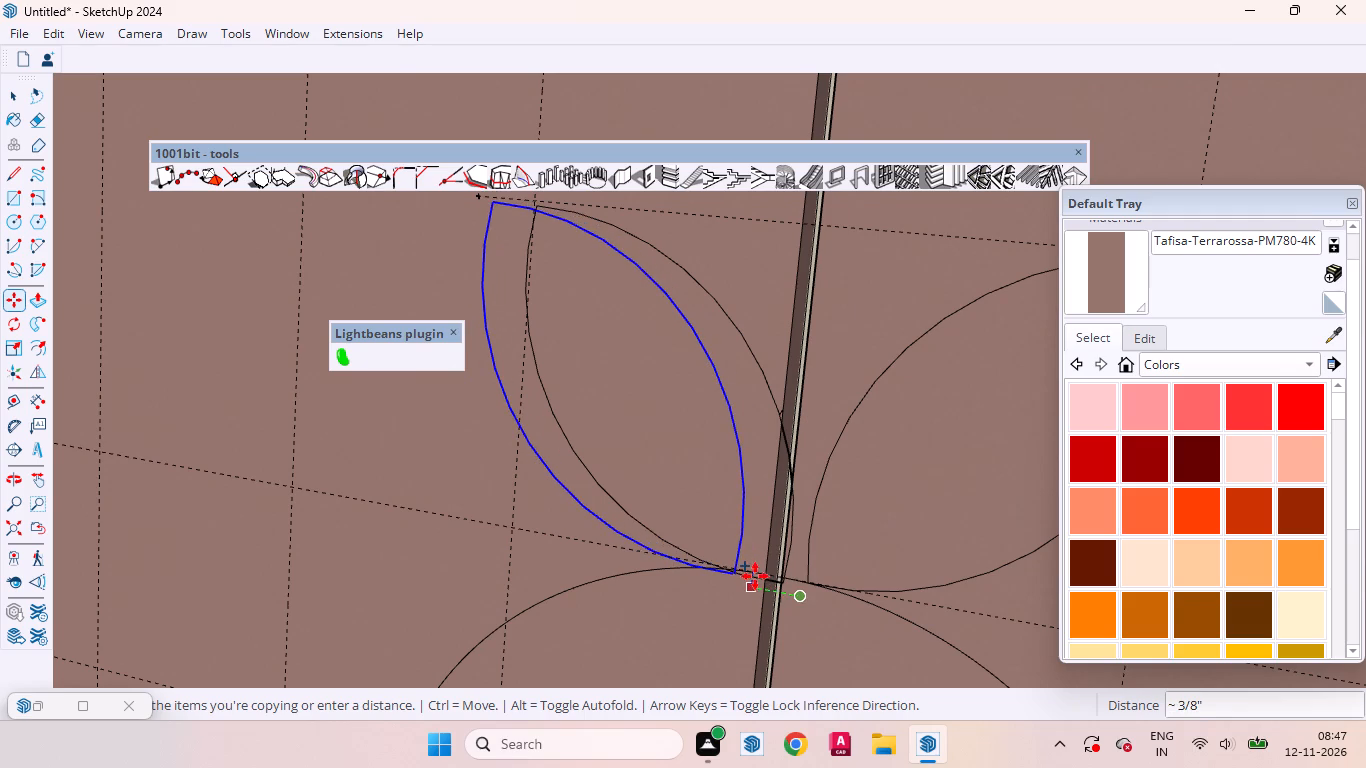
scroll(753, 574, up, 3)
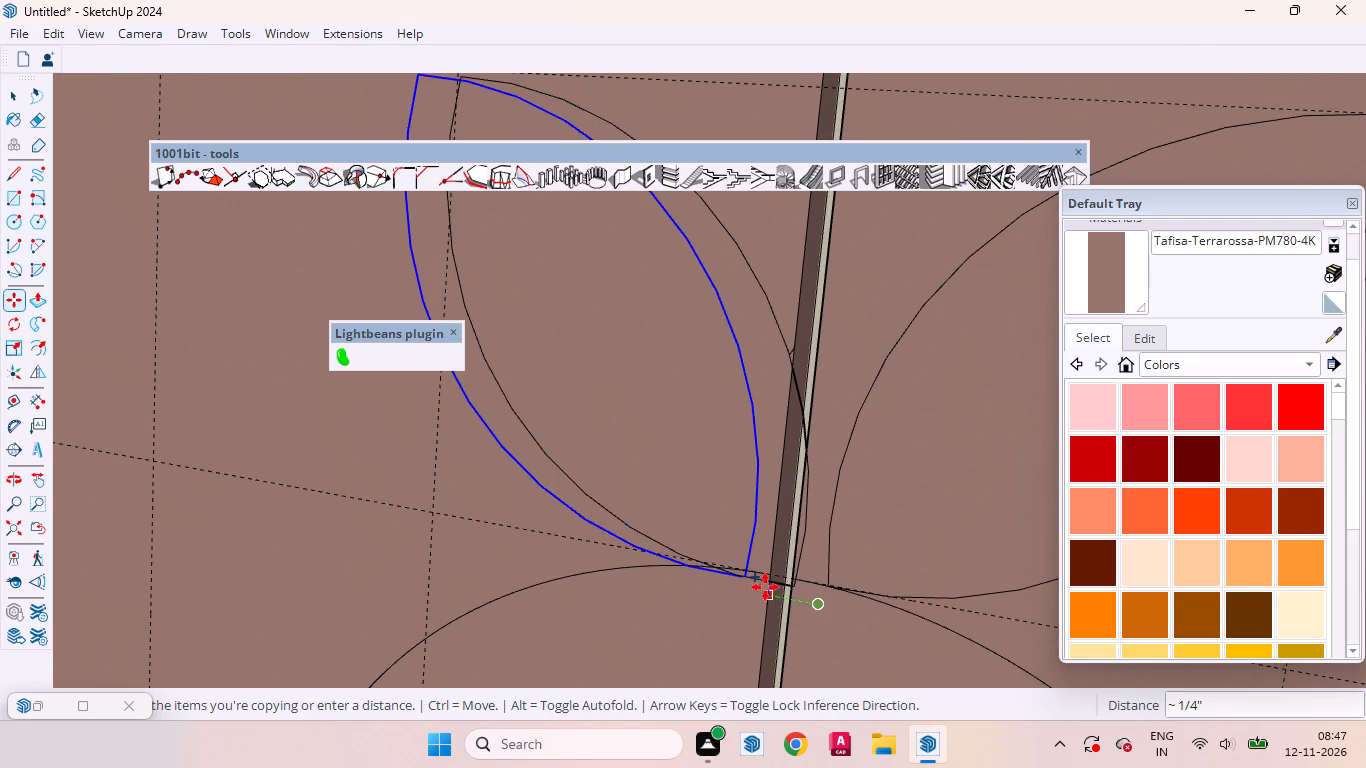
scroll(765, 586, up, 7)
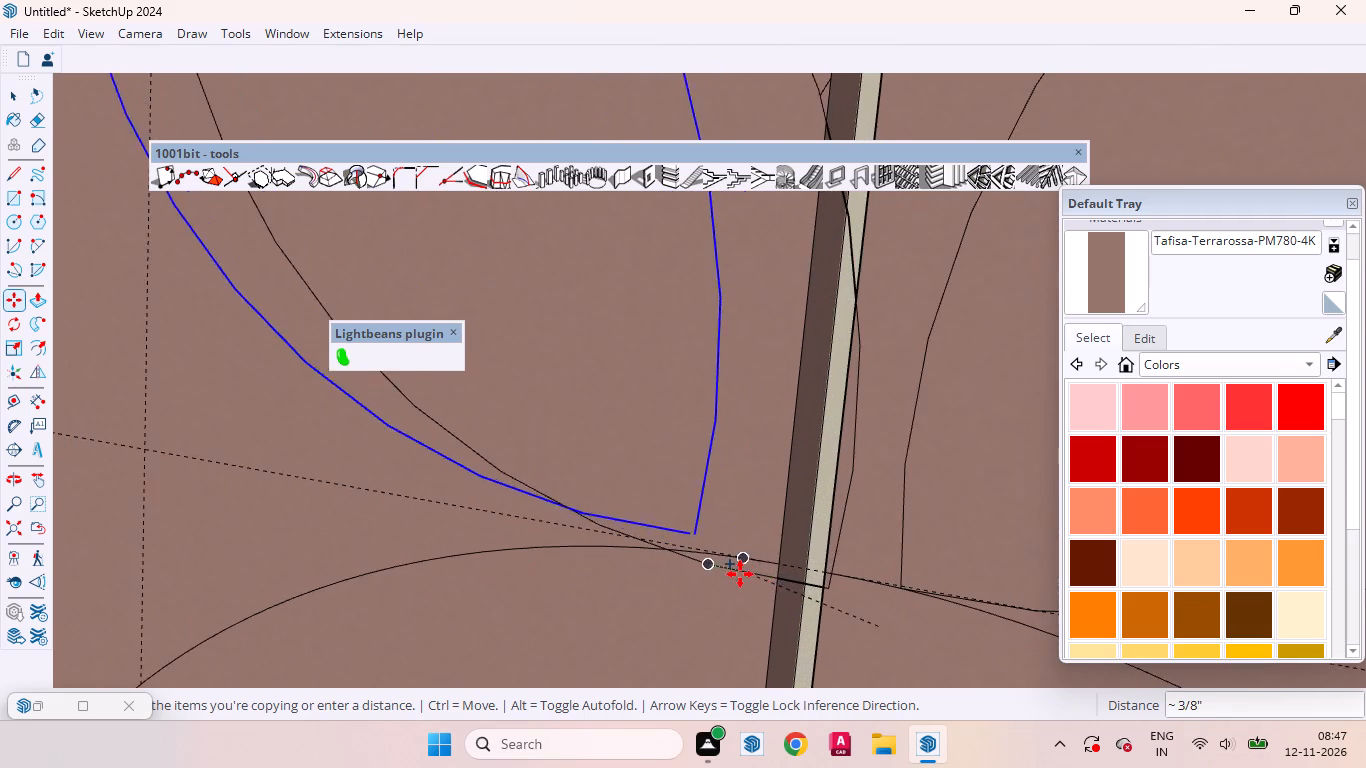
scroll(740, 571, up, 3)
click(762, 576)
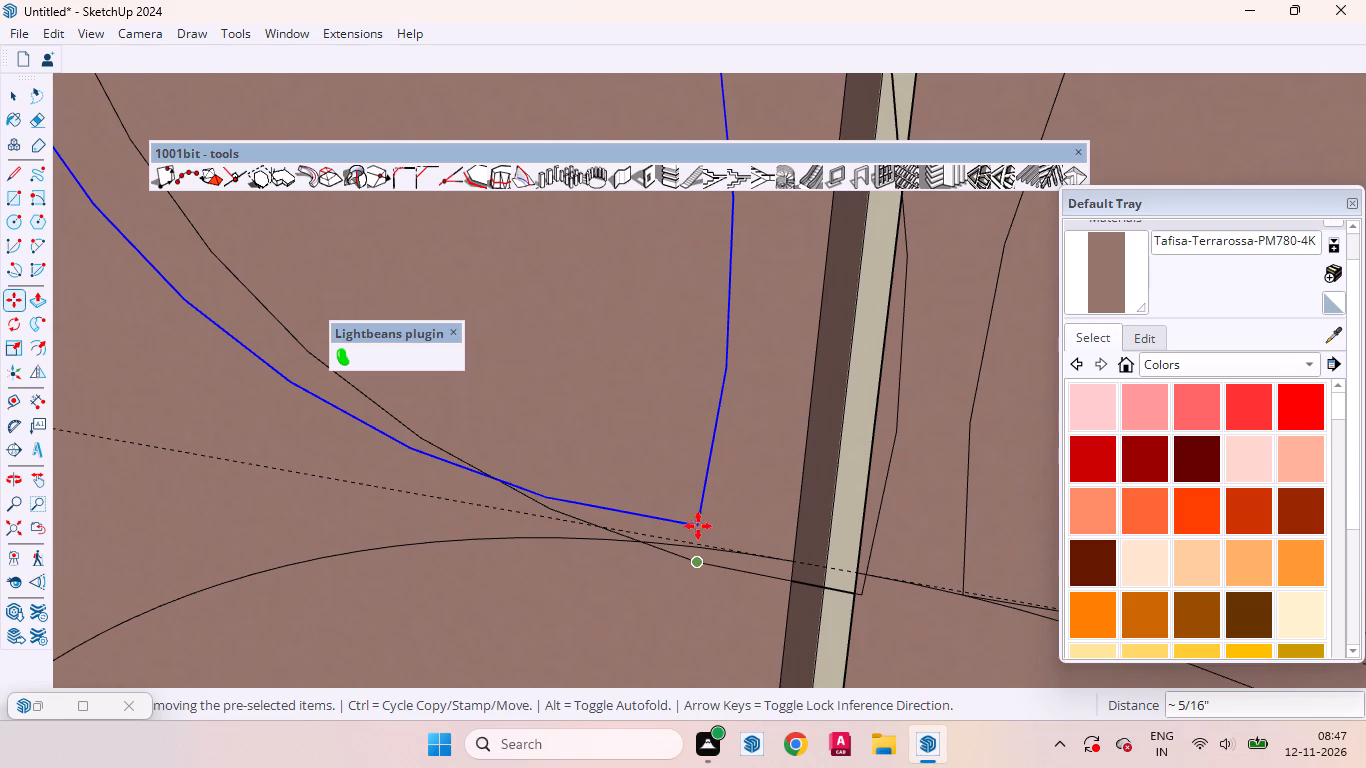
Move the leaf copy by its base point about 1/8" back toward the gap, onto the horizontal guide at the circle's top.
scroll(695, 526, up, 4)
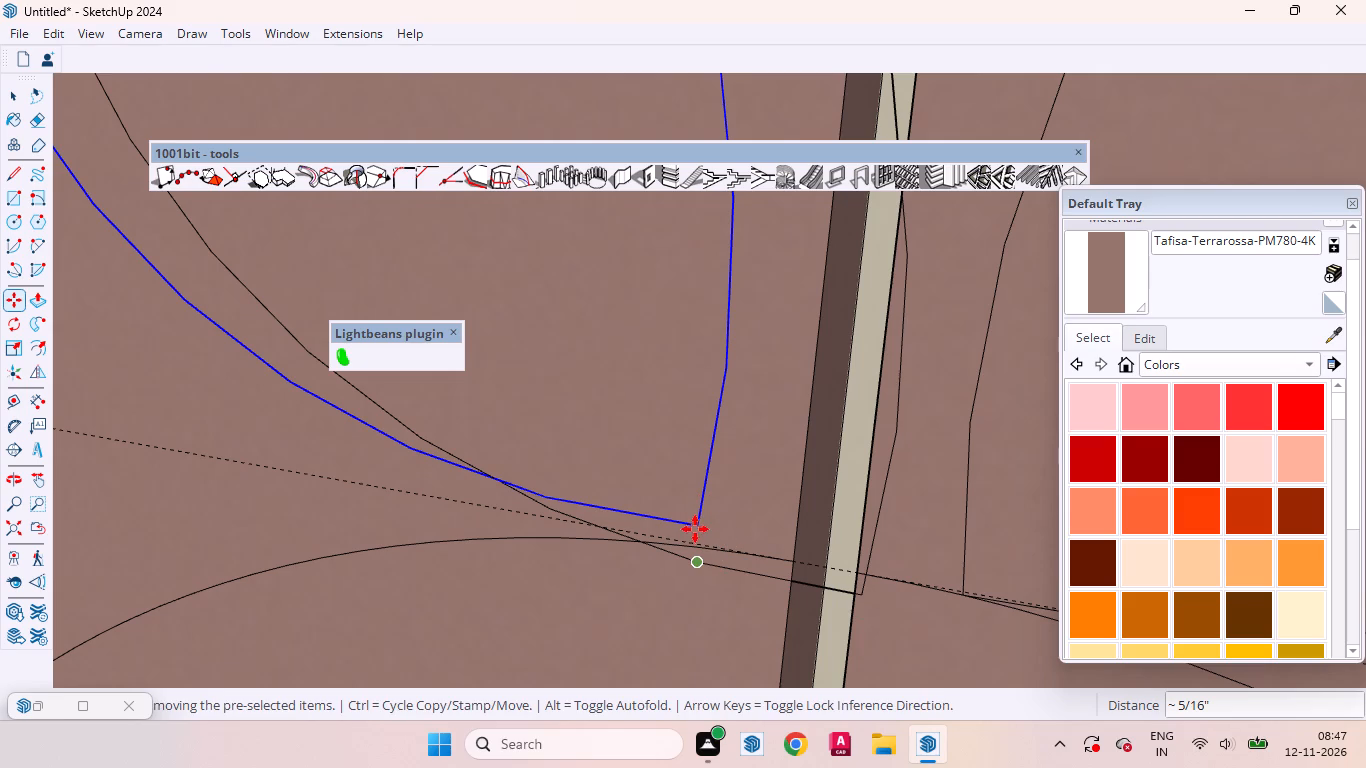
click(695, 525)
key(space)
key(space)
key(space)
scroll(722, 591, down, 6)
key(m)
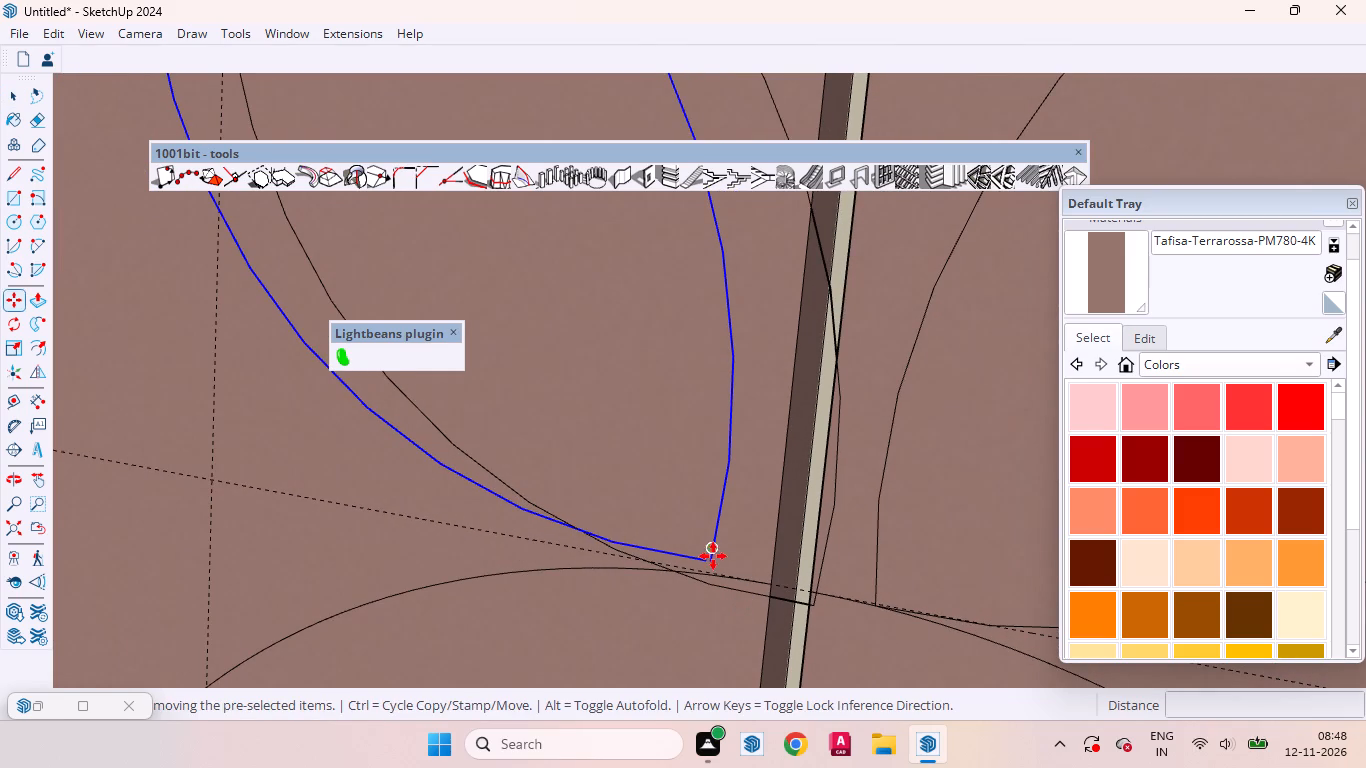
click(712, 557)
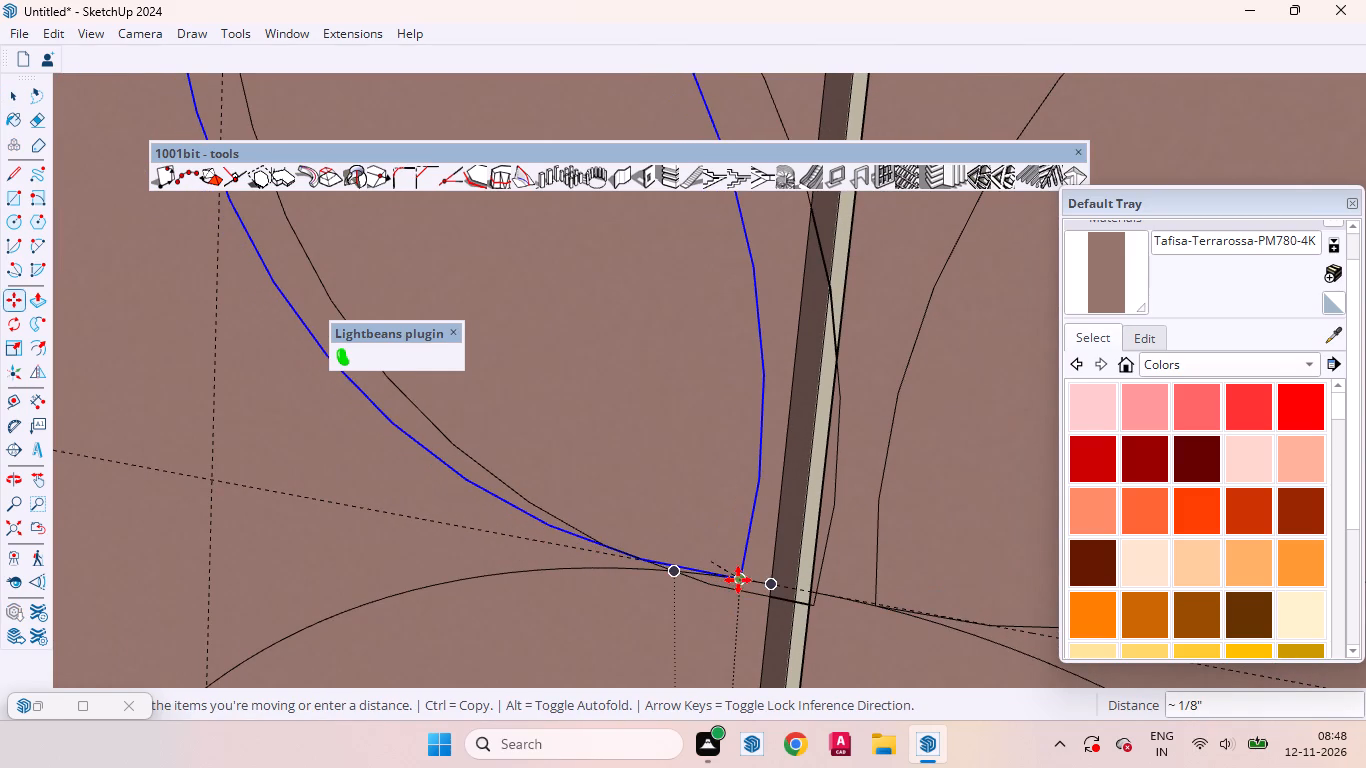
click(746, 580)
key(space)
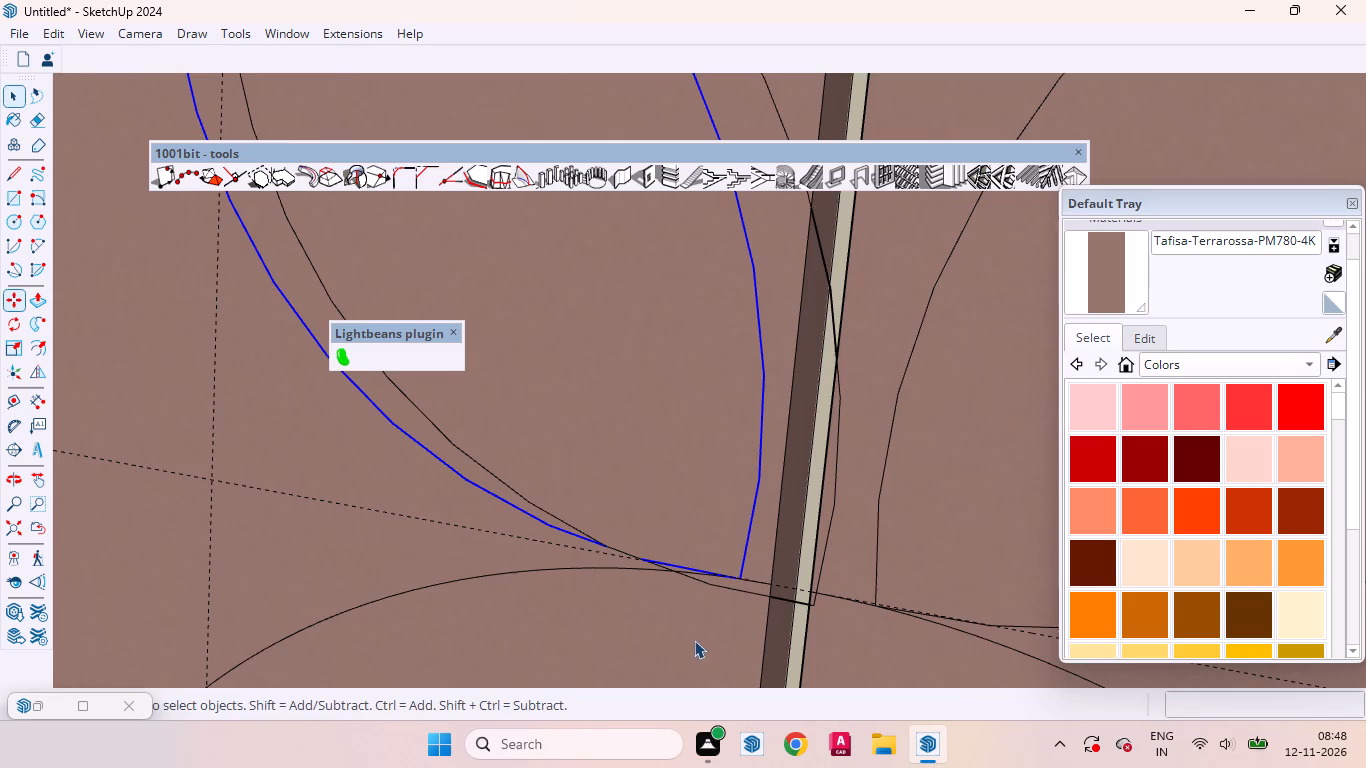
Erase one segment of the original mirrored leaf's upper arc on the left door, midway between the leaf tip and the gap.
scroll(678, 647, down, 18)
scroll(585, 590, up, 1)
scroll(585, 589, down, 7)
middle_drag(708, 628, 747, 596)
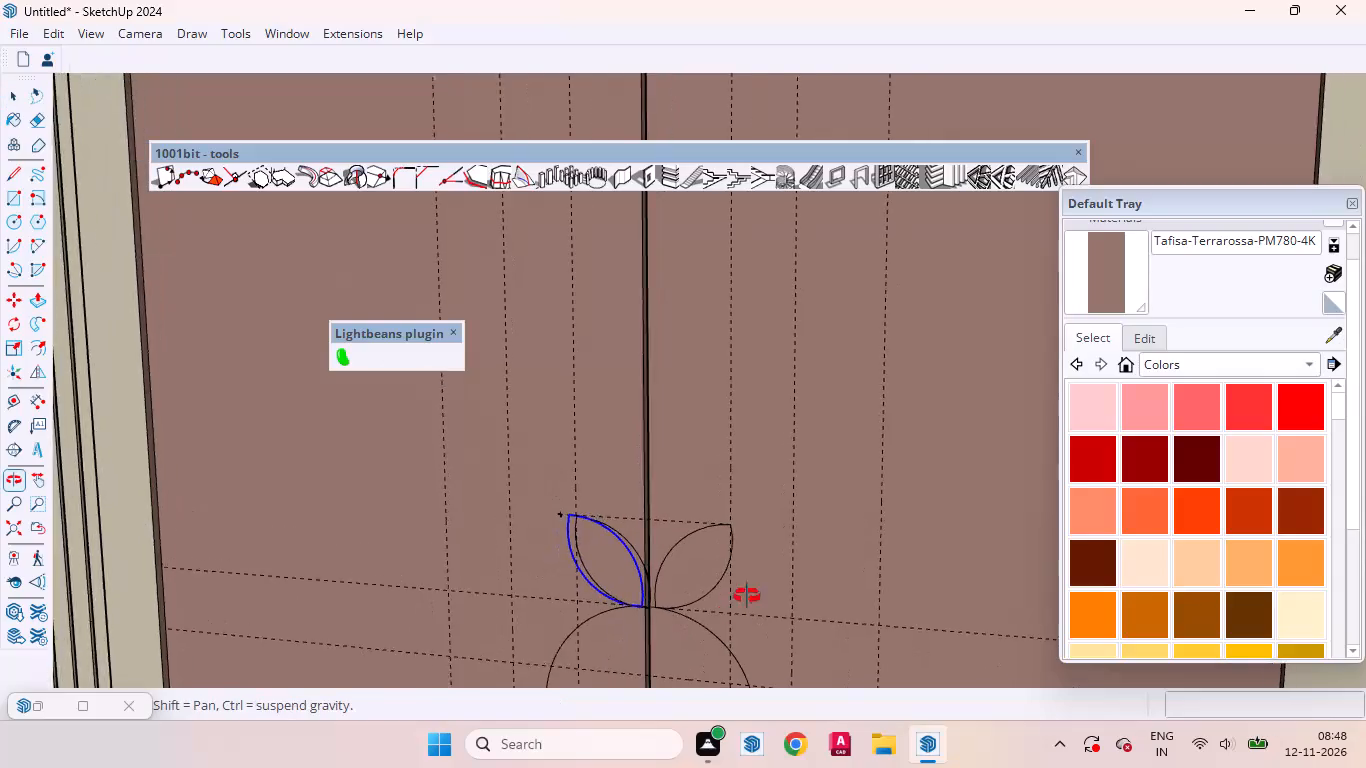
middle_drag(747, 596, 868, 536)
scroll(635, 594, up, 9)
click(630, 523)
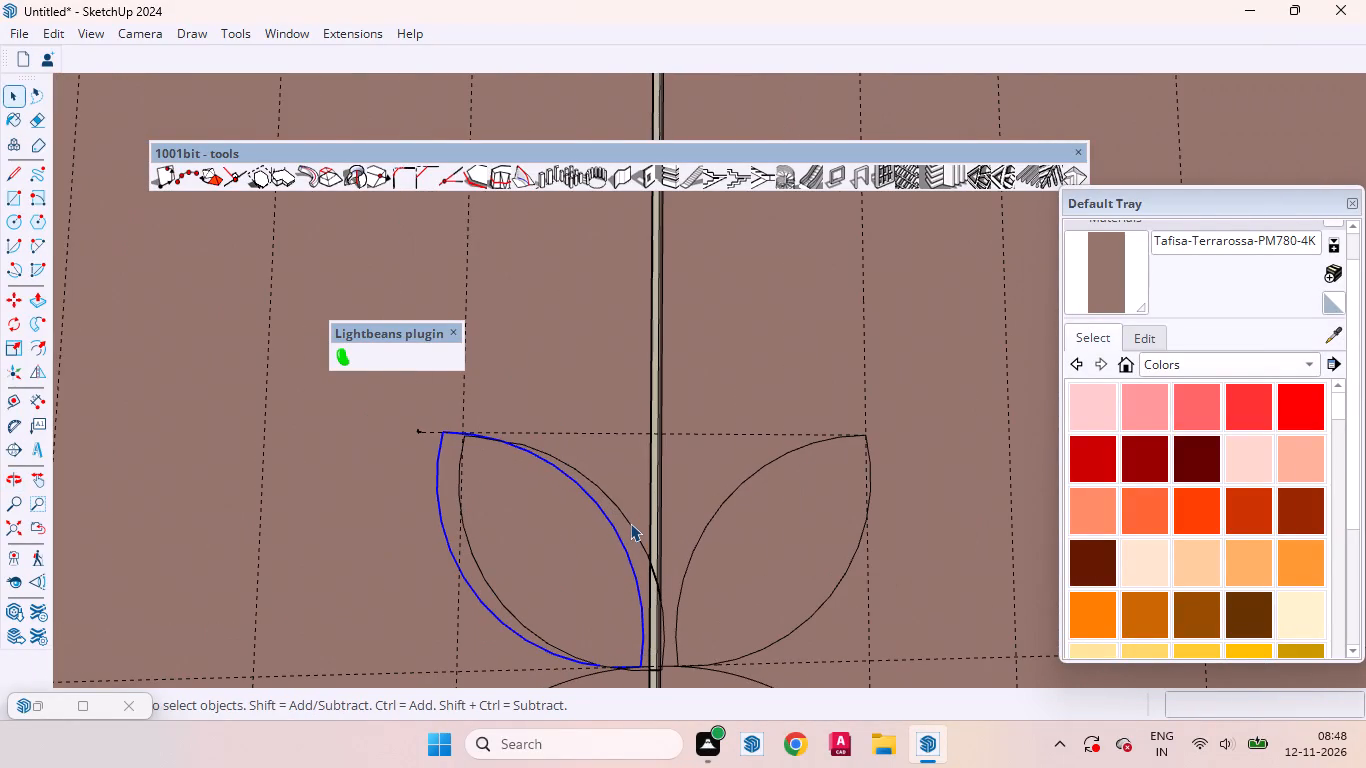
right_click(630, 523)
click(683, 202)
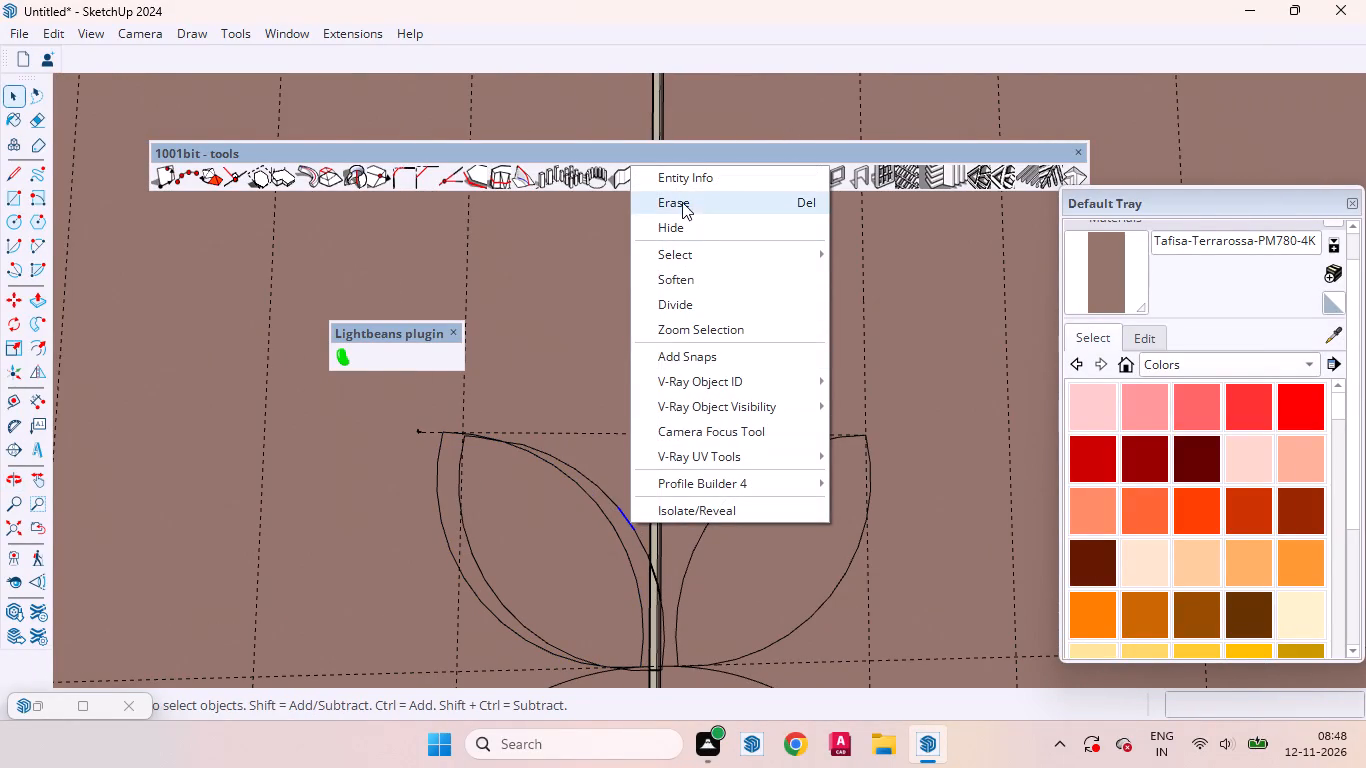
Examine the overlap between the shifted leaf copy and the original mirrored leaf on the left door, selecting its face and edge.
right_drag(637, 428, 627, 460)
scroll(630, 448, down, 1)
scroll(627, 460, up, 3)
click(565, 554)
scroll(594, 506, up, 2)
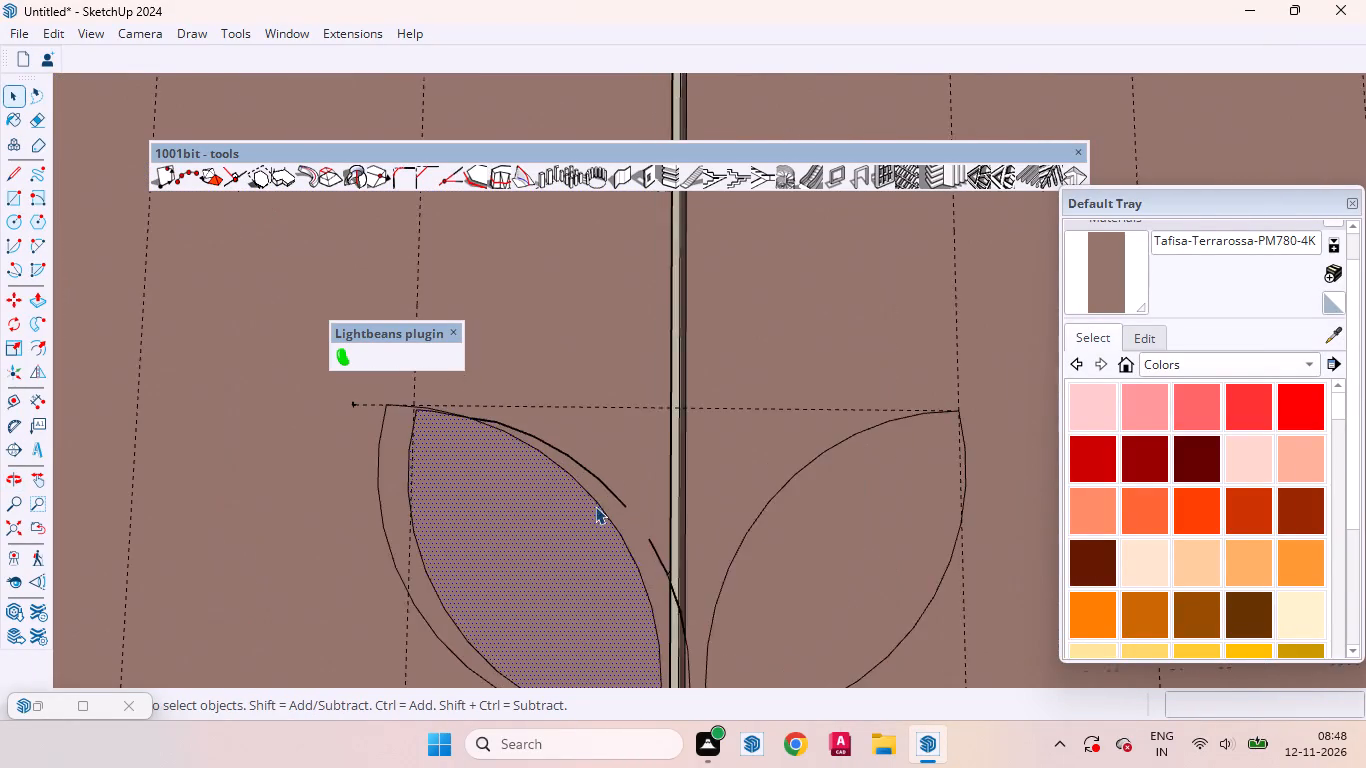
scroll(595, 506, up, 4)
scroll(594, 497, down, 8)
scroll(626, 636, up, 4)
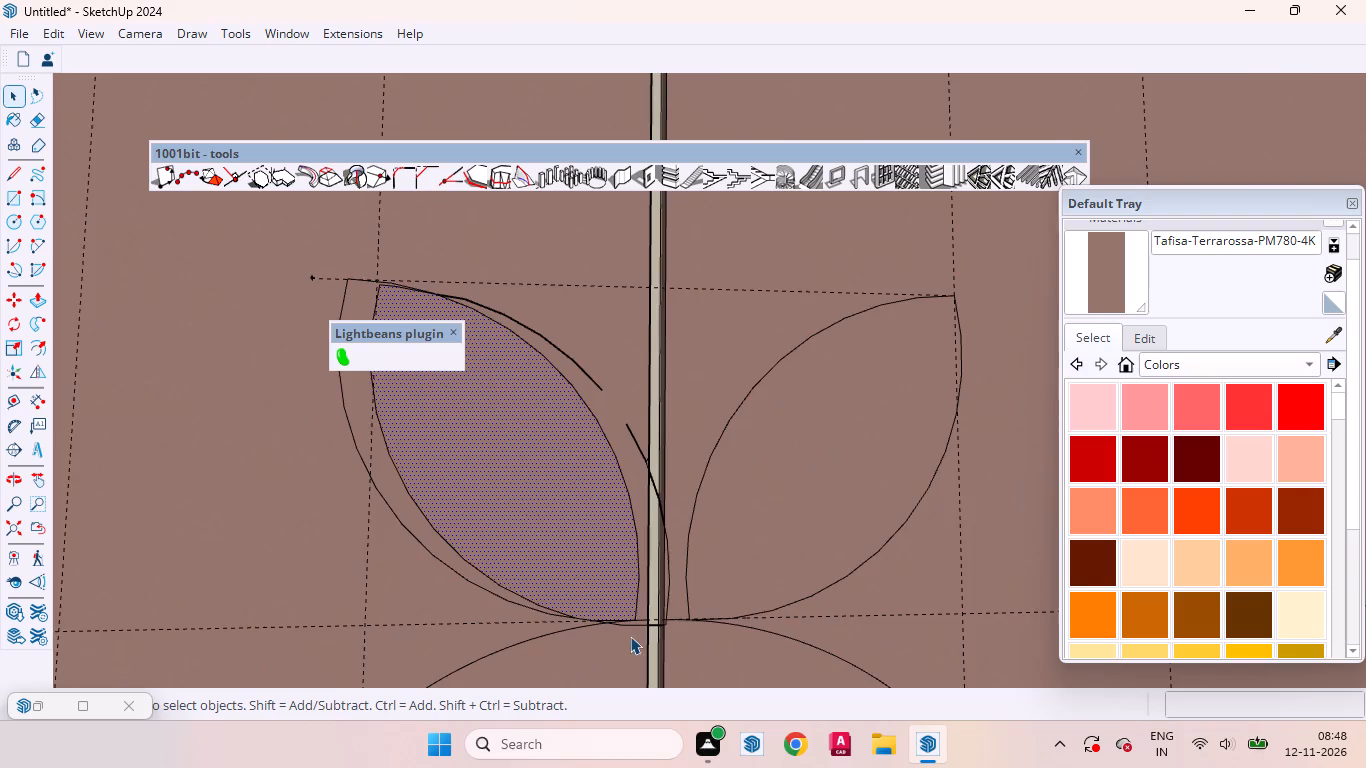
scroll(630, 636, up, 9)
scroll(651, 616, down, 8)
scroll(541, 615, up, 1)
scroll(471, 586, down, 9)
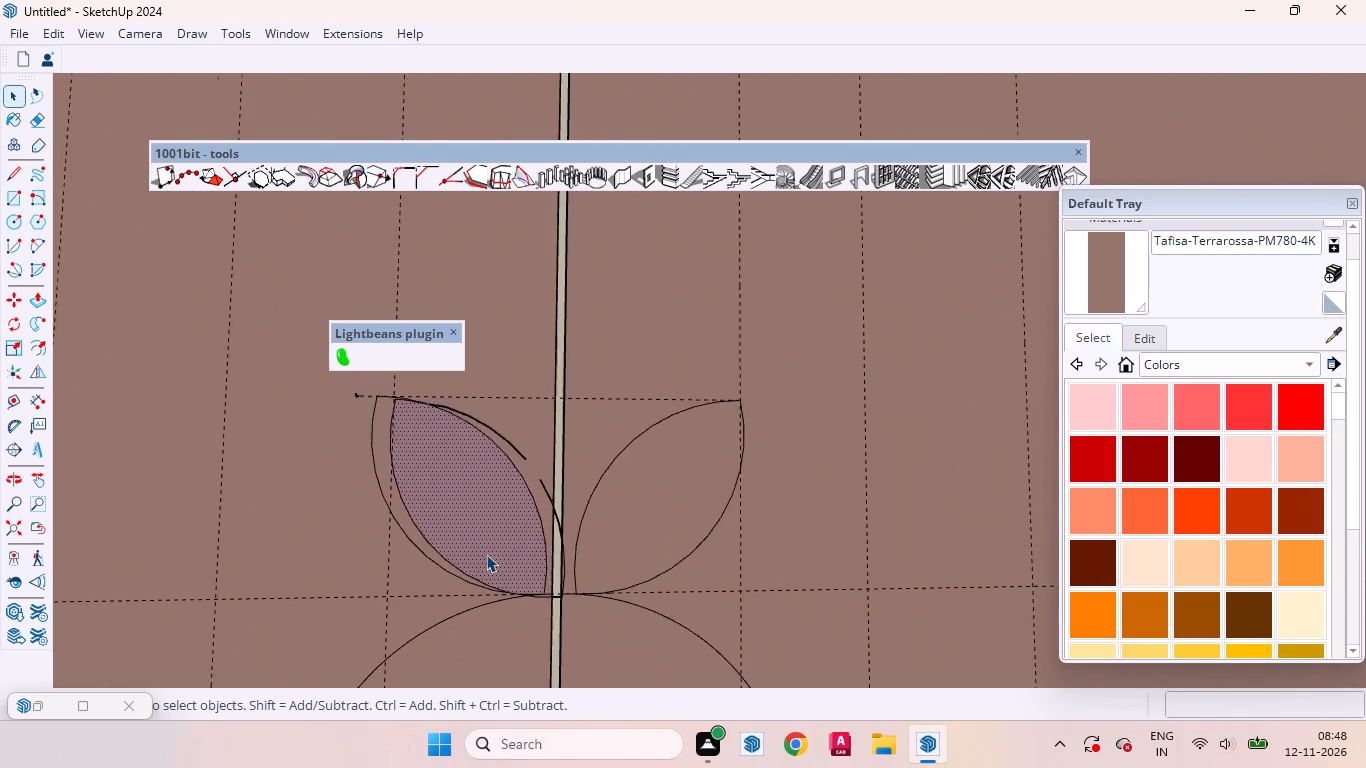
scroll(486, 554, down, 3)
scroll(664, 518, up, 3)
scroll(616, 481, down, 5)
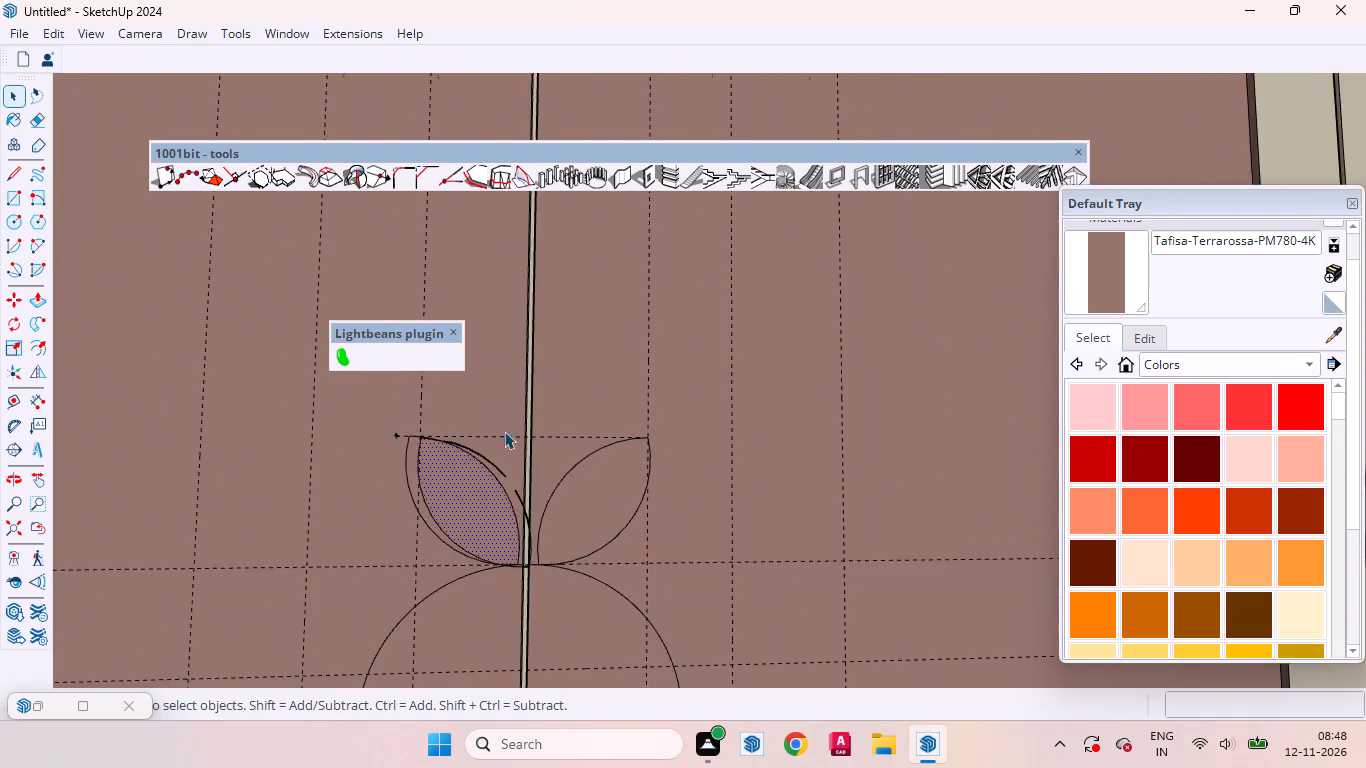
scroll(504, 431, down, 7)
scroll(481, 487, up, 4)
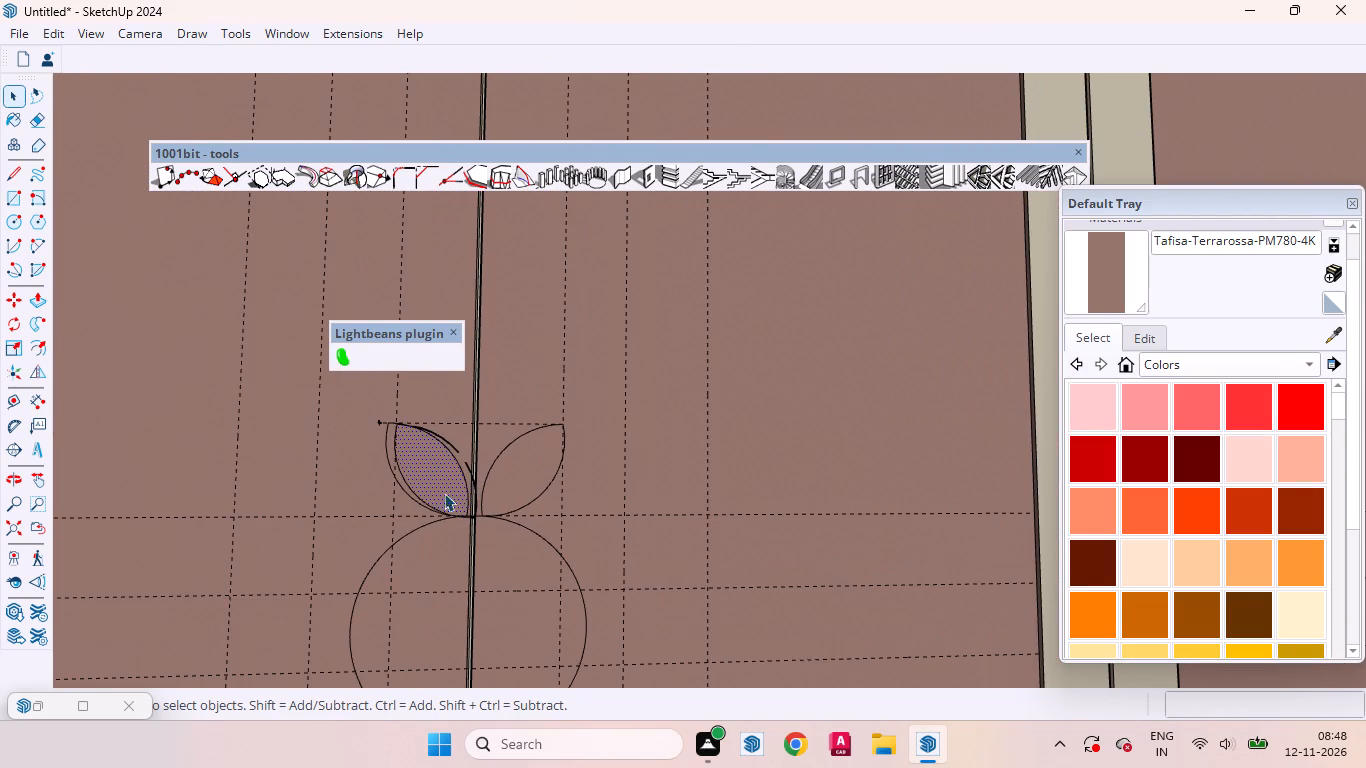
scroll(411, 503, up, 7)
scroll(463, 552, down, 4)
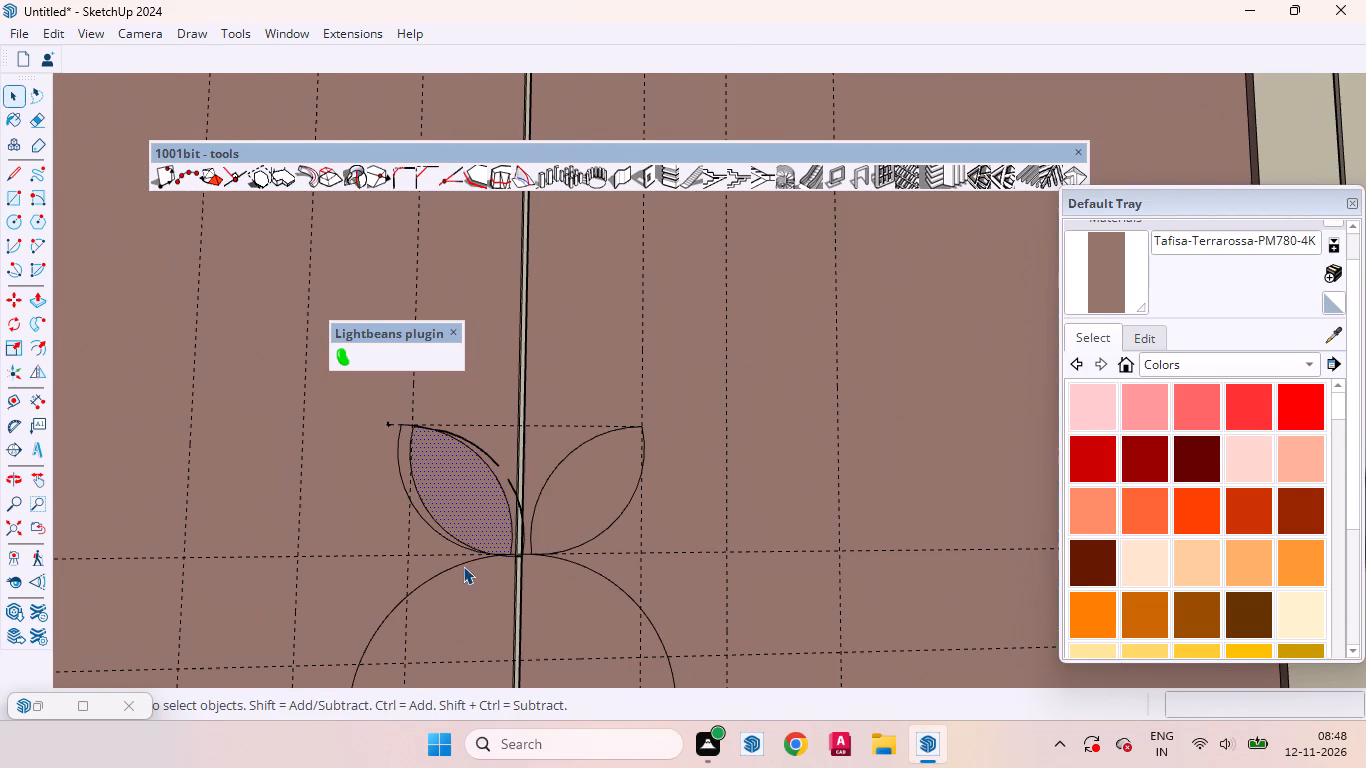
click(413, 481)
scroll(436, 514, down, 5)
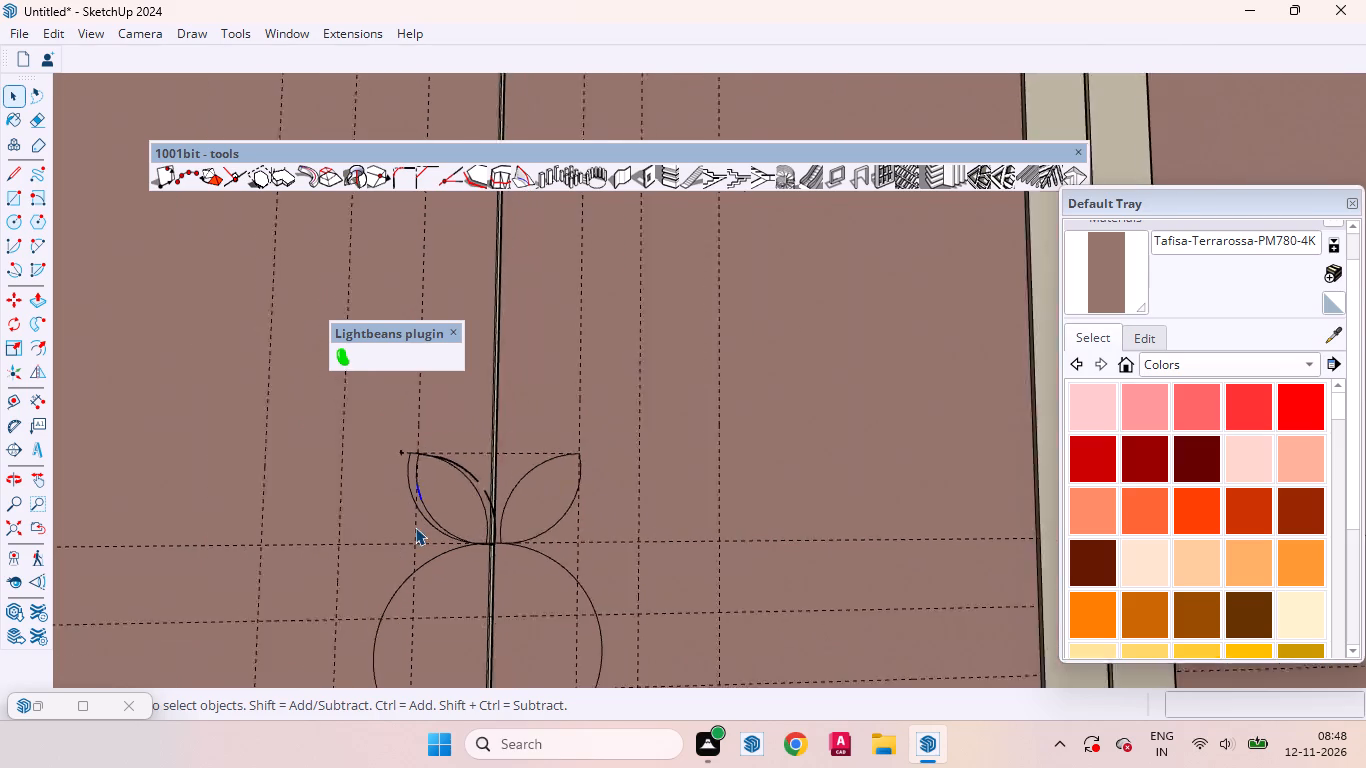
scroll(415, 527, down, 3)
scroll(452, 485, up, 6)
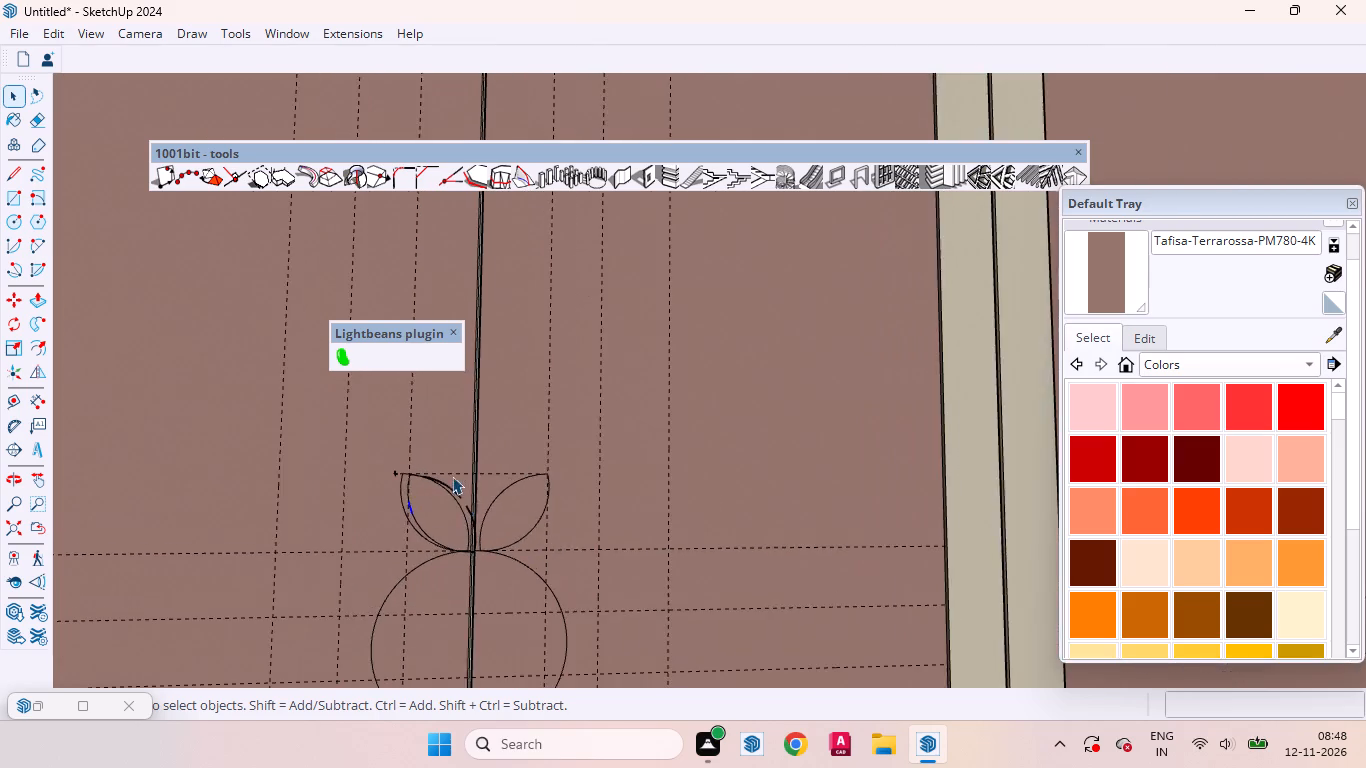
Erase the original mirrored leaf's upper-arc segment just past where it crosses the shifted copy near the leaf tip.
scroll(452, 476, up, 14)
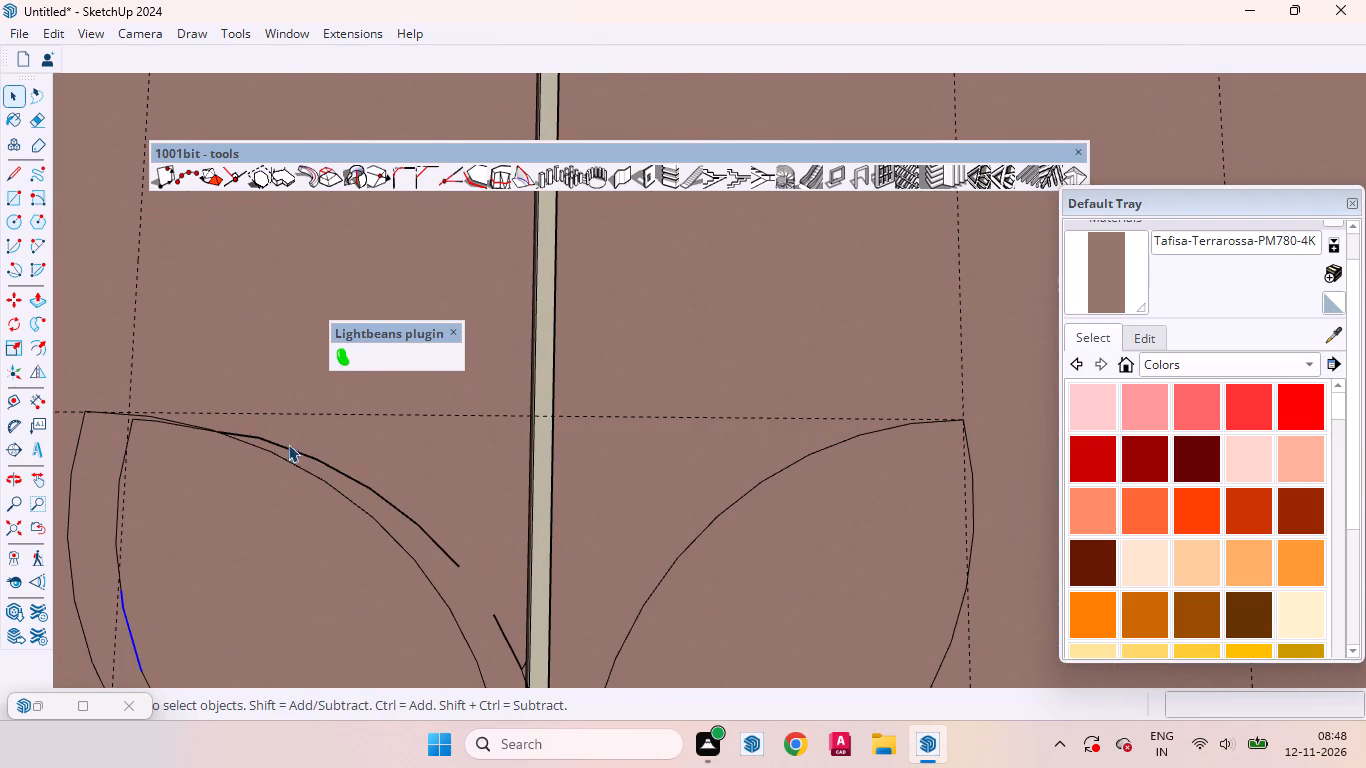
drag(235, 394, 518, 618)
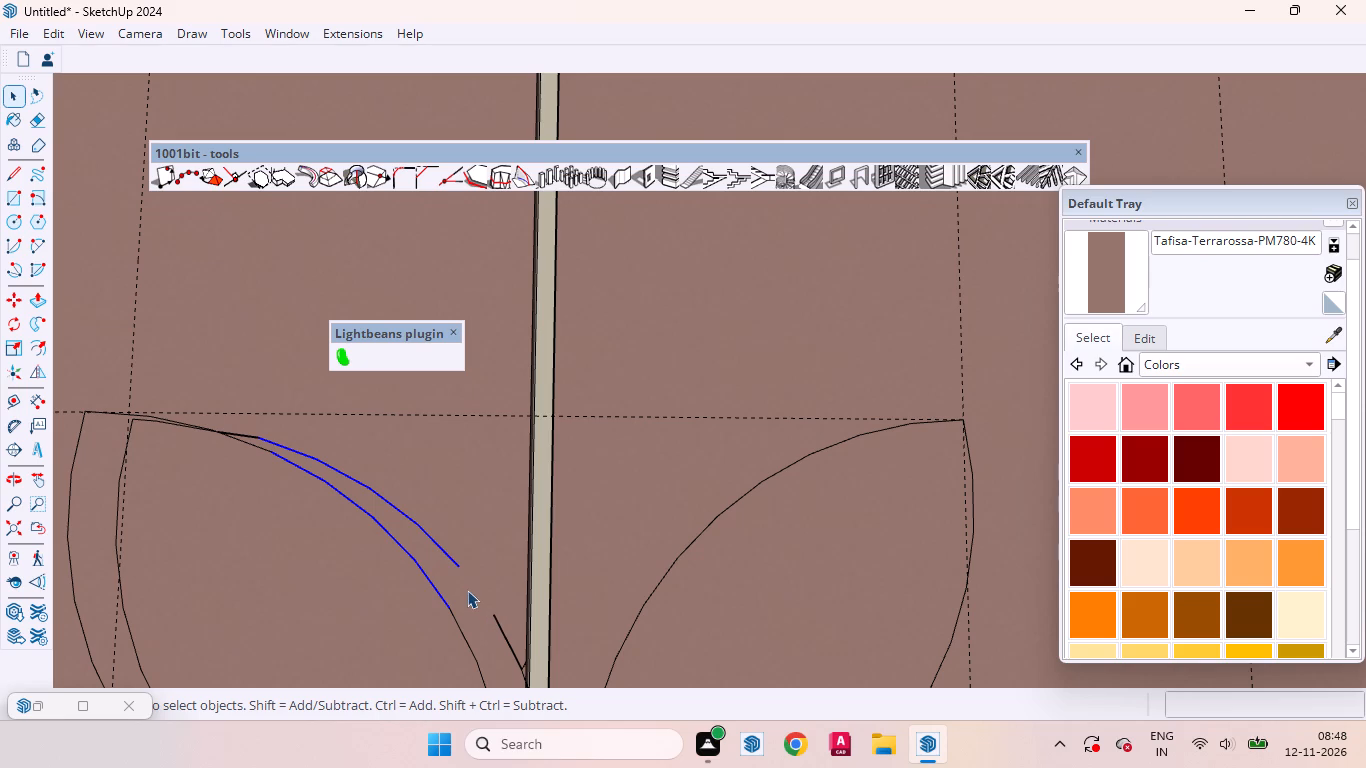
ctrl+scroll(387, 535, up, 4)
ctrl+drag(196, 401, 240, 446)
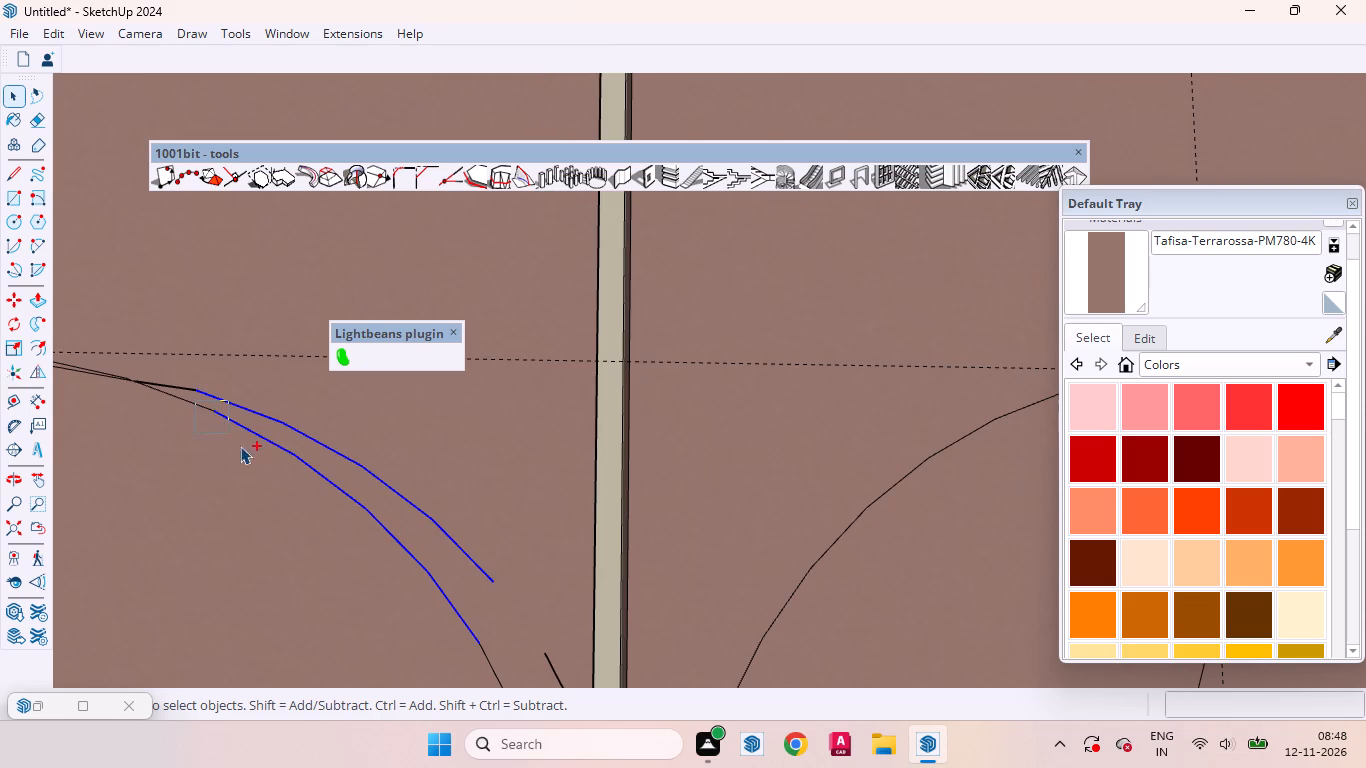
ctrl+drag(240, 446, 325, 532)
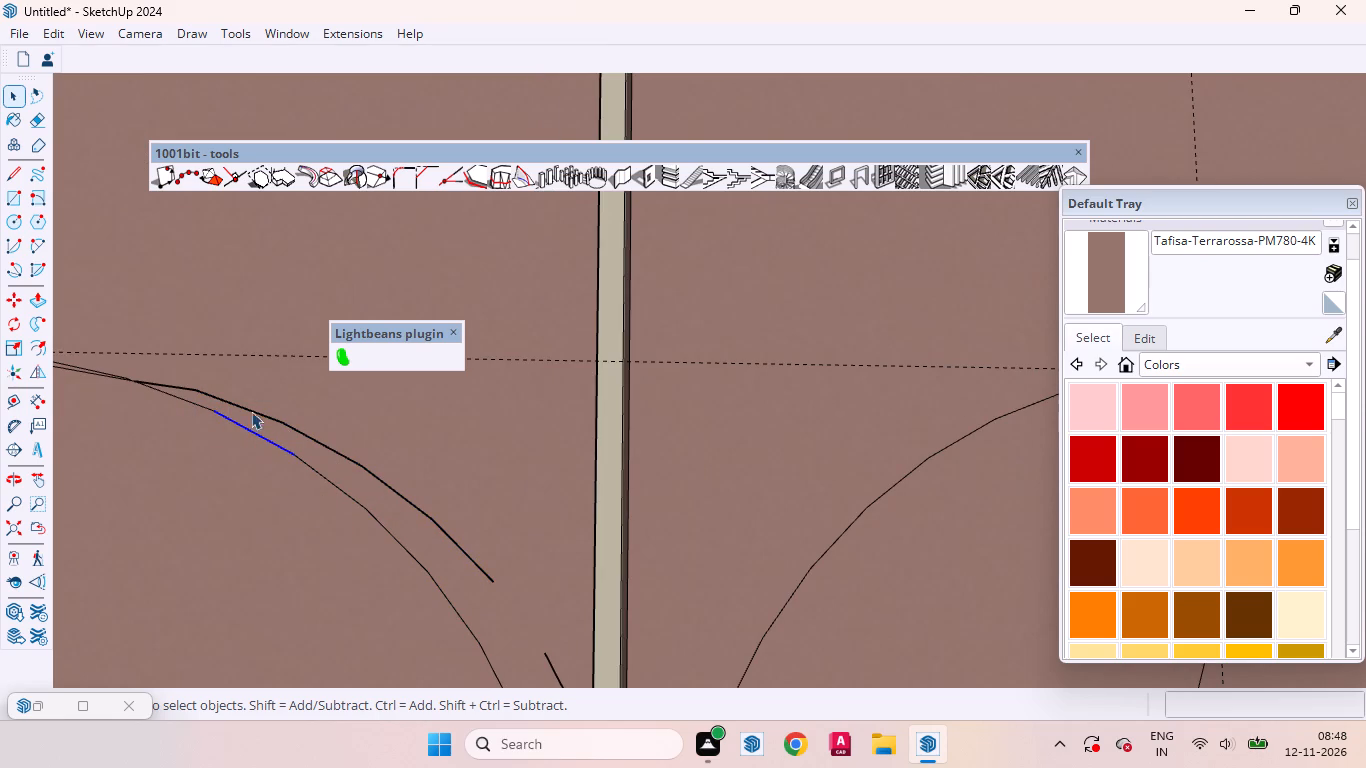
drag(162, 369, 558, 634)
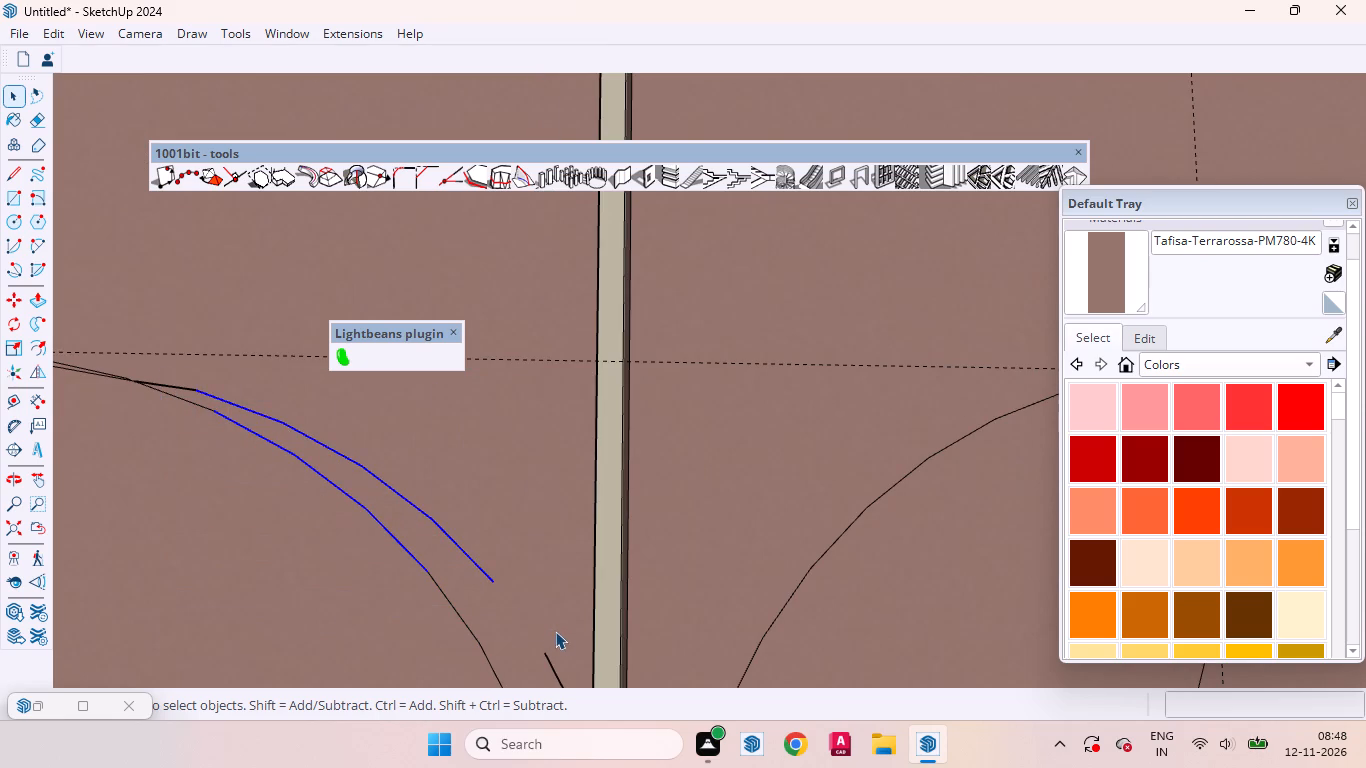
shift+scroll(247, 466, up, 4)
shift+drag(190, 382, 604, 736)
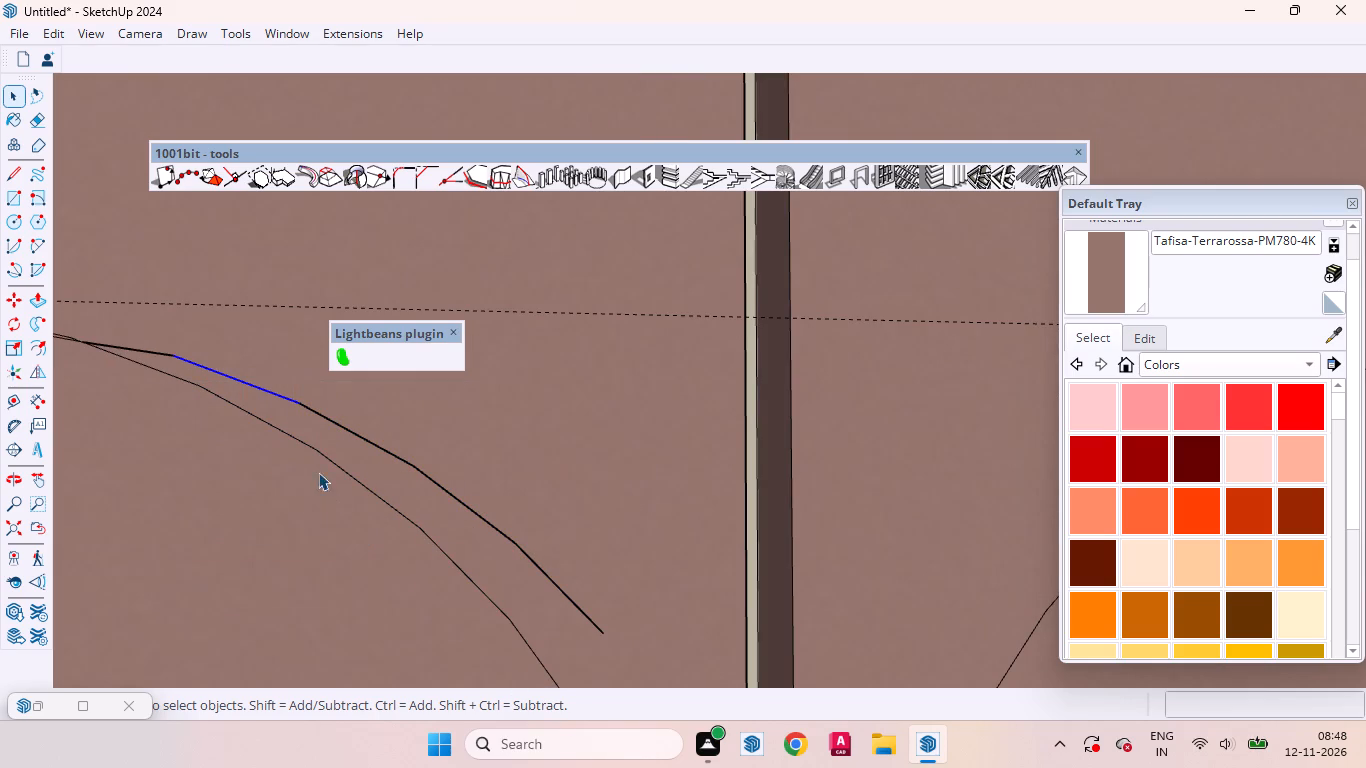
key(Delete)
Erase the next three connected segments of the original mirrored leaf's upper arc, leaving the shifted copy's arc unselected.
scroll(415, 688, down, 2)
scroll(417, 706, down, 19)
scroll(396, 463, up, 1)
scroll(392, 455, down, 5)
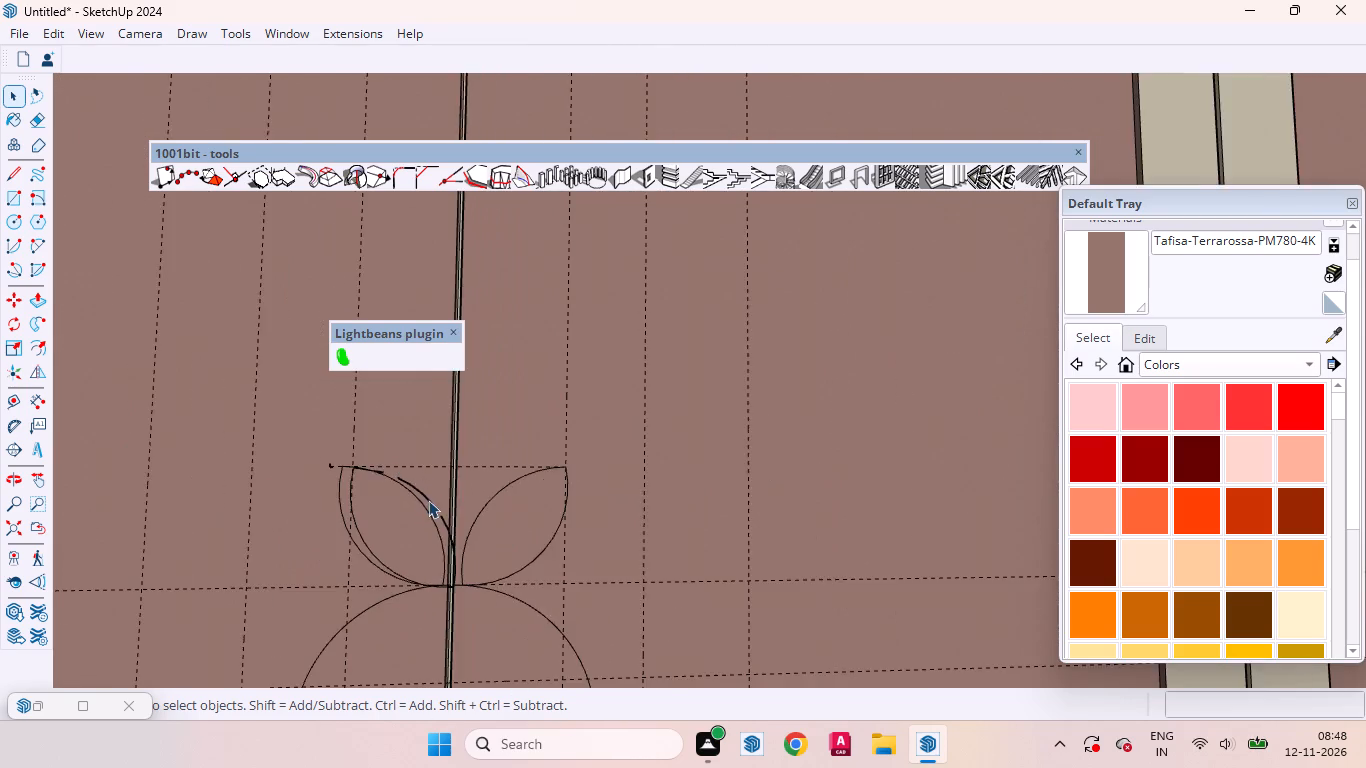
scroll(429, 500, up, 12)
drag(302, 409, 347, 436)
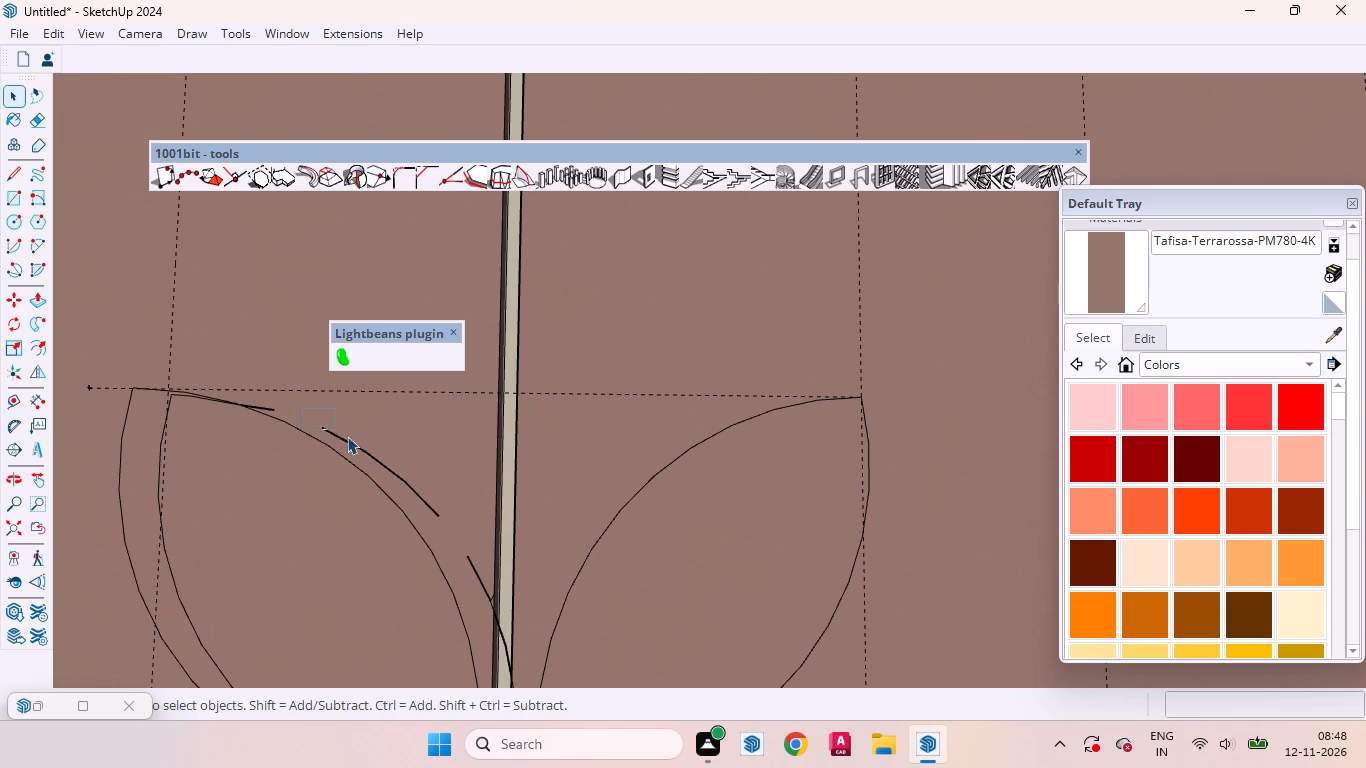
drag(347, 436, 495, 543)
scroll(441, 527, up, 4)
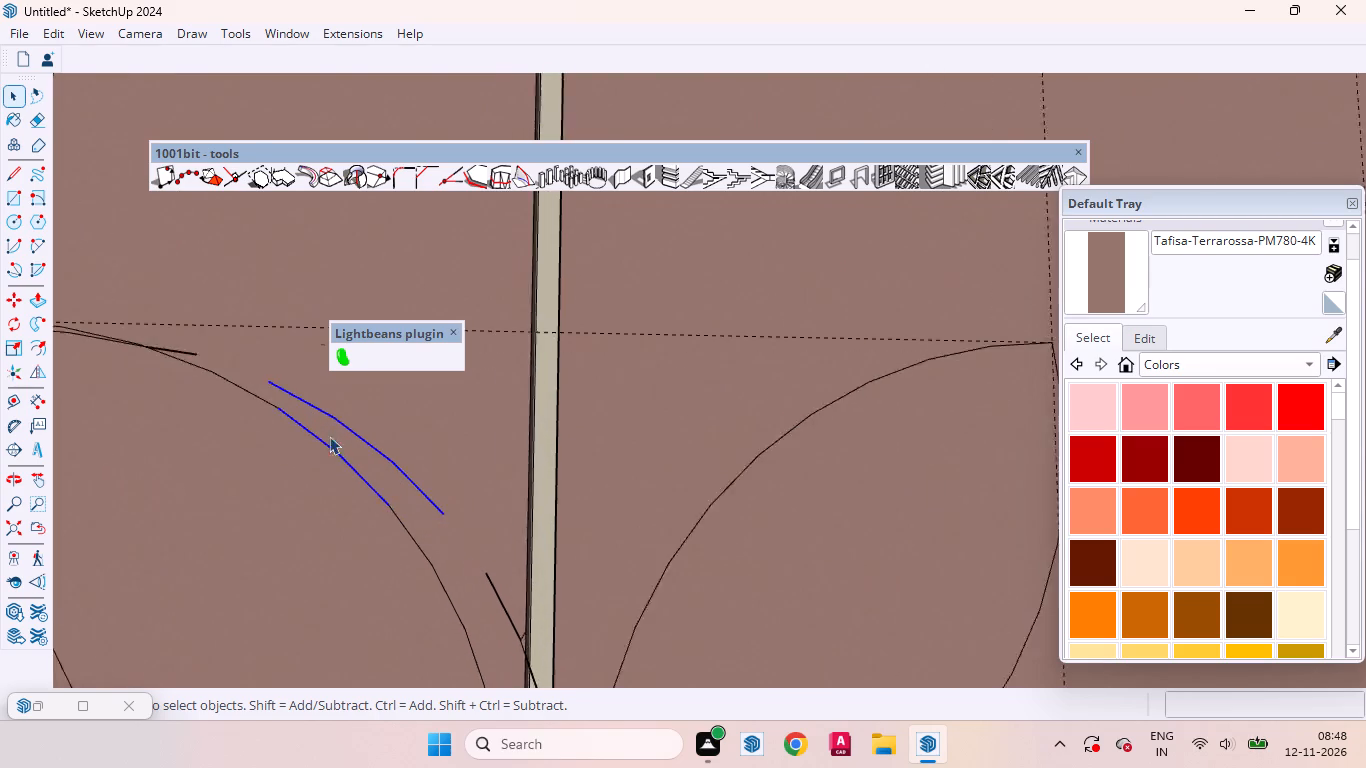
scroll(329, 436, up, 15)
ctrl+drag(202, 401, 289, 514)
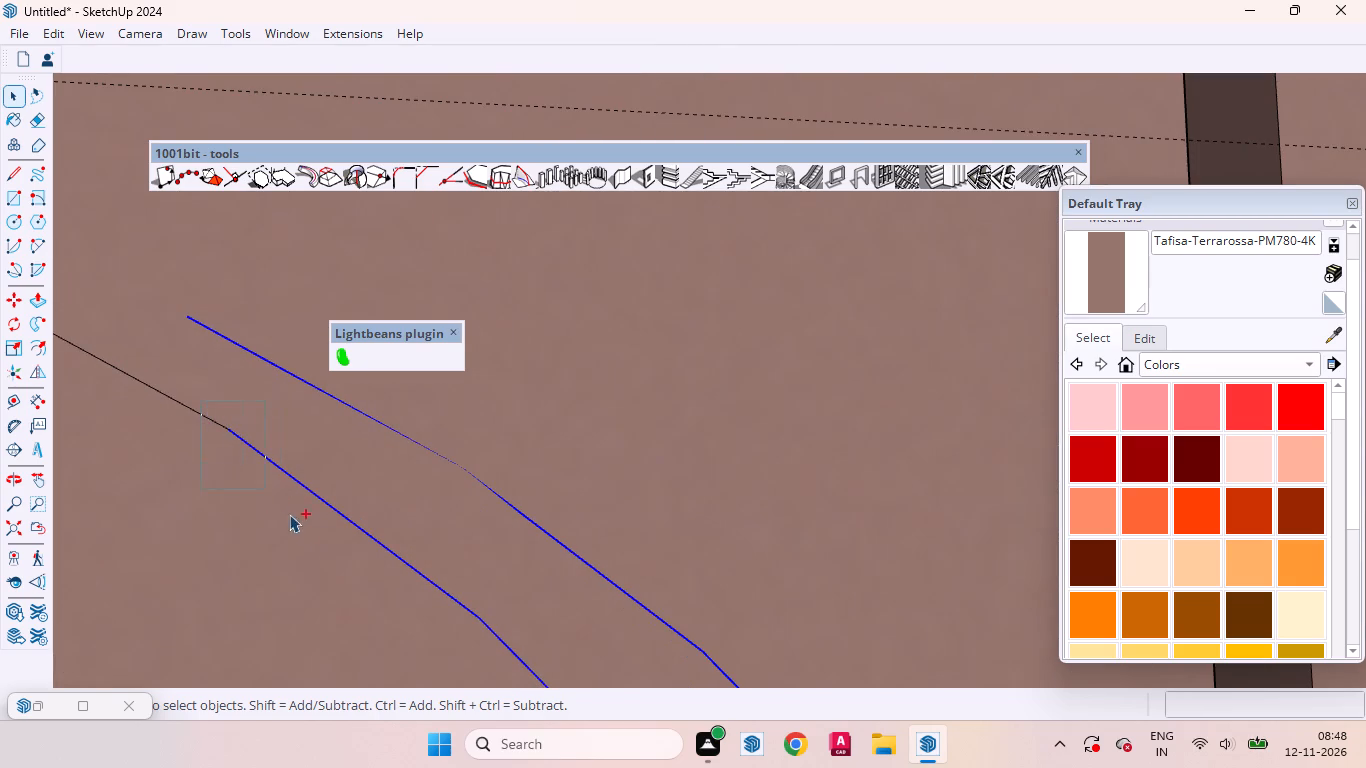
ctrl+drag(289, 514, 316, 544)
ctrl+scroll(228, 463, down, 7)
ctrl+scroll(233, 401, up, 1)
ctrl+scroll(233, 400, down, 4)
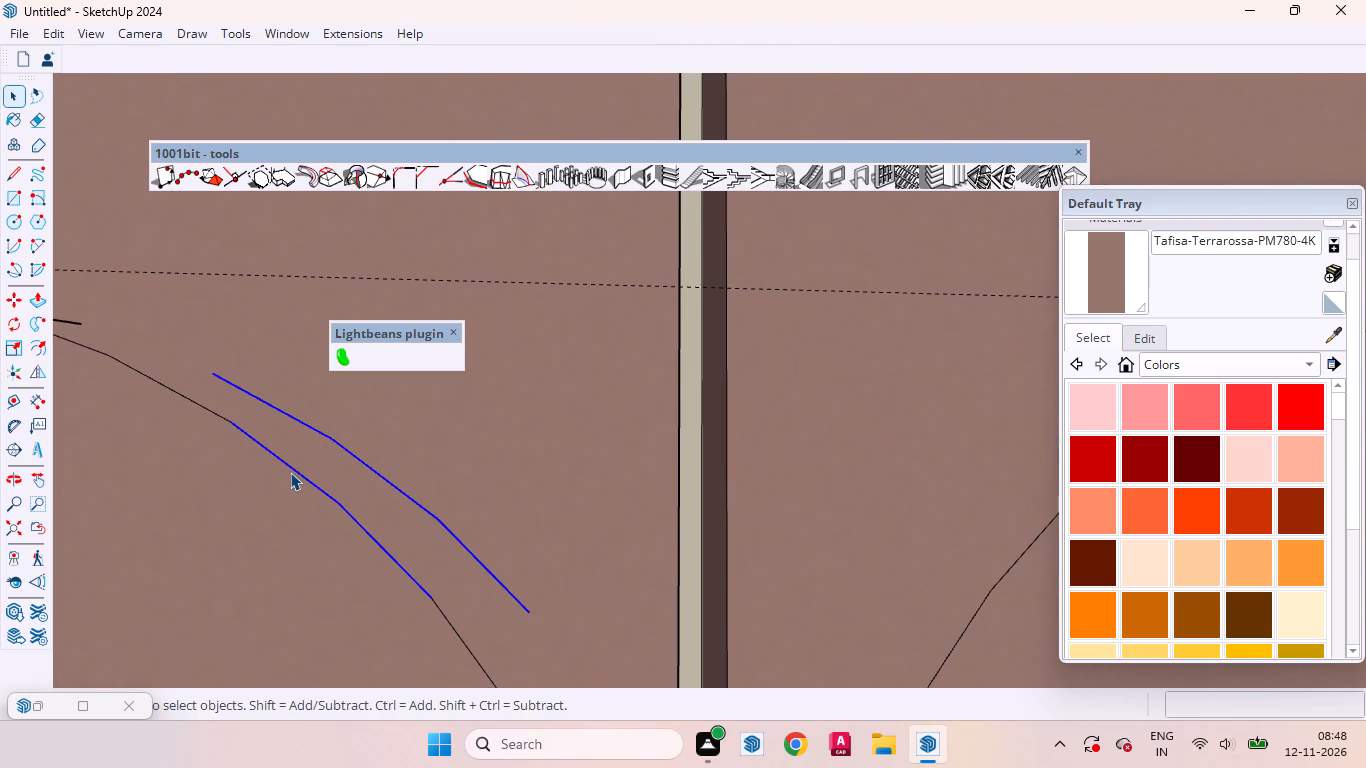
shift+click(293, 472)
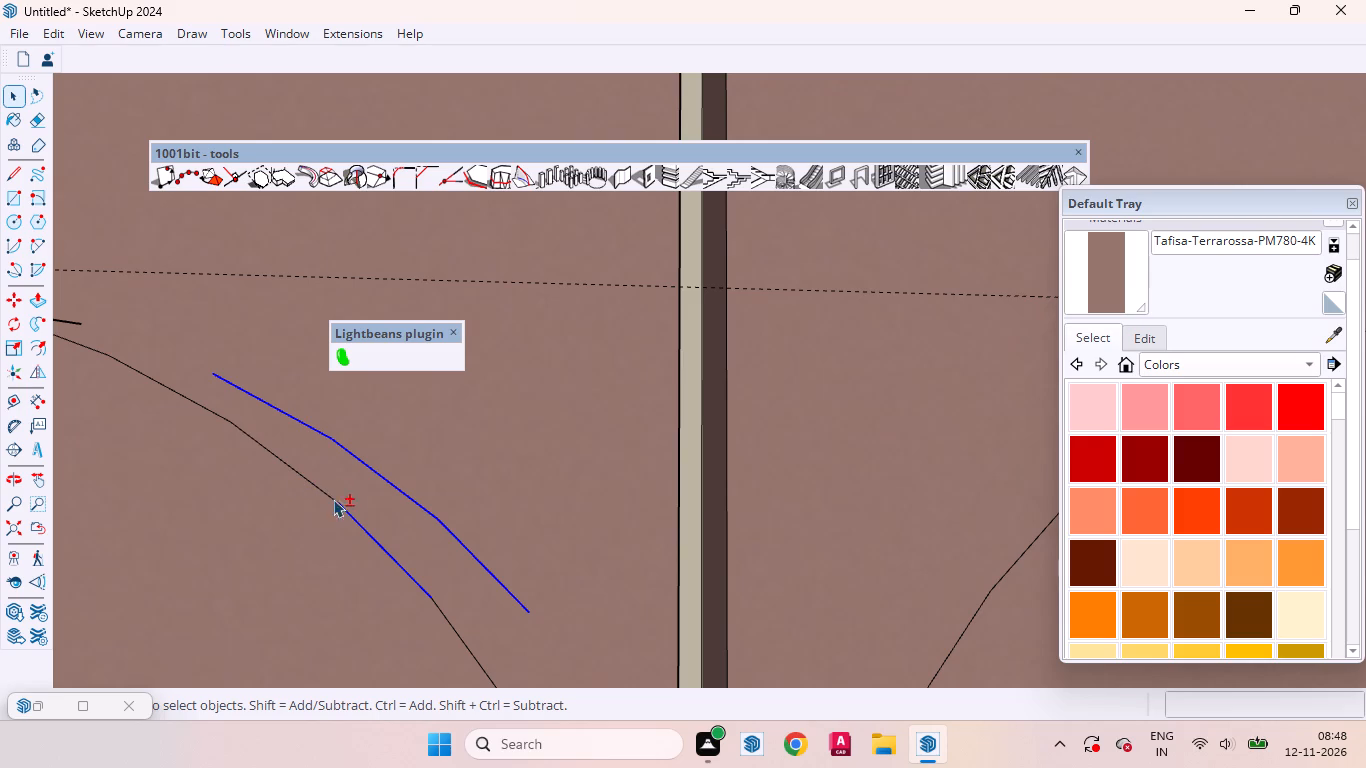
shift+click(346, 510)
scroll(293, 498, down, 8)
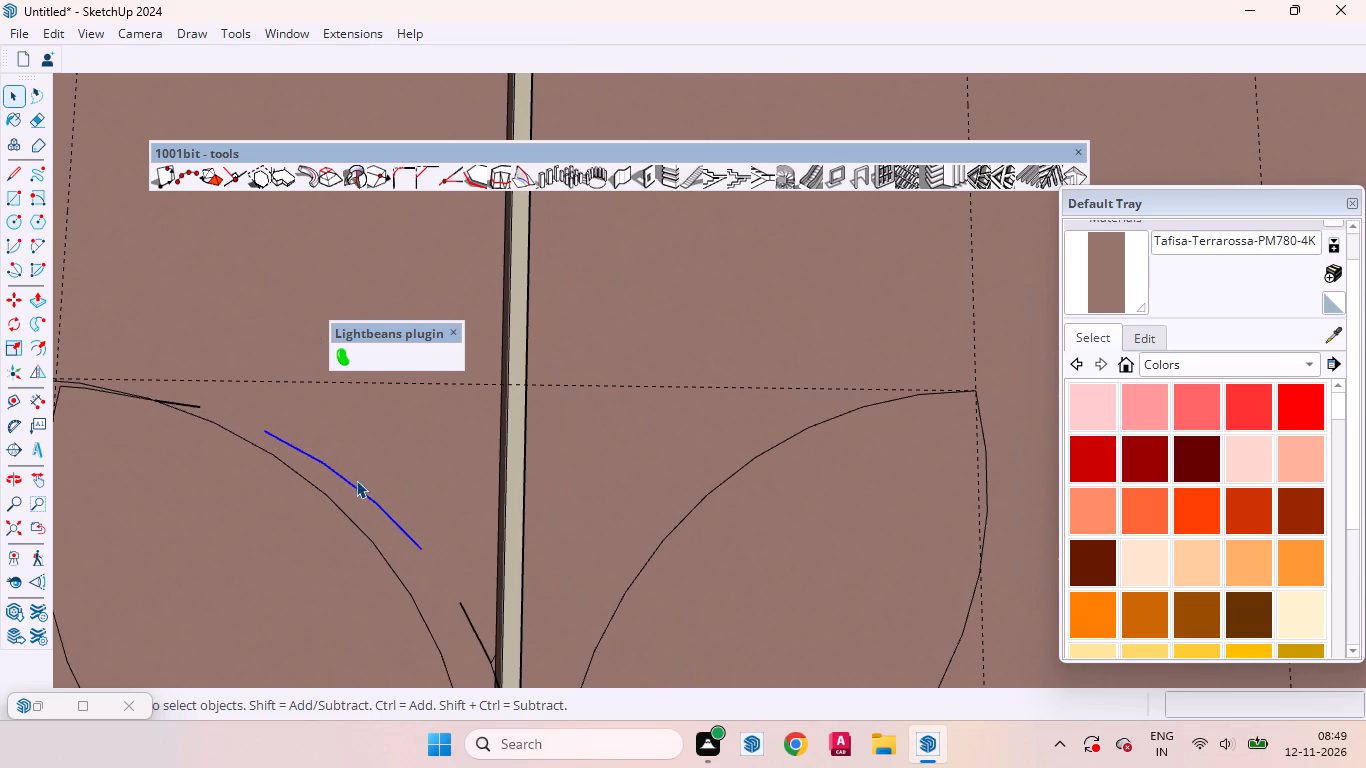
key(Delete)
Erase the segment of the original mirrored leaf's upper arc that crosses the door gap.
scroll(350, 474, down, 8)
scroll(465, 607, up, 4)
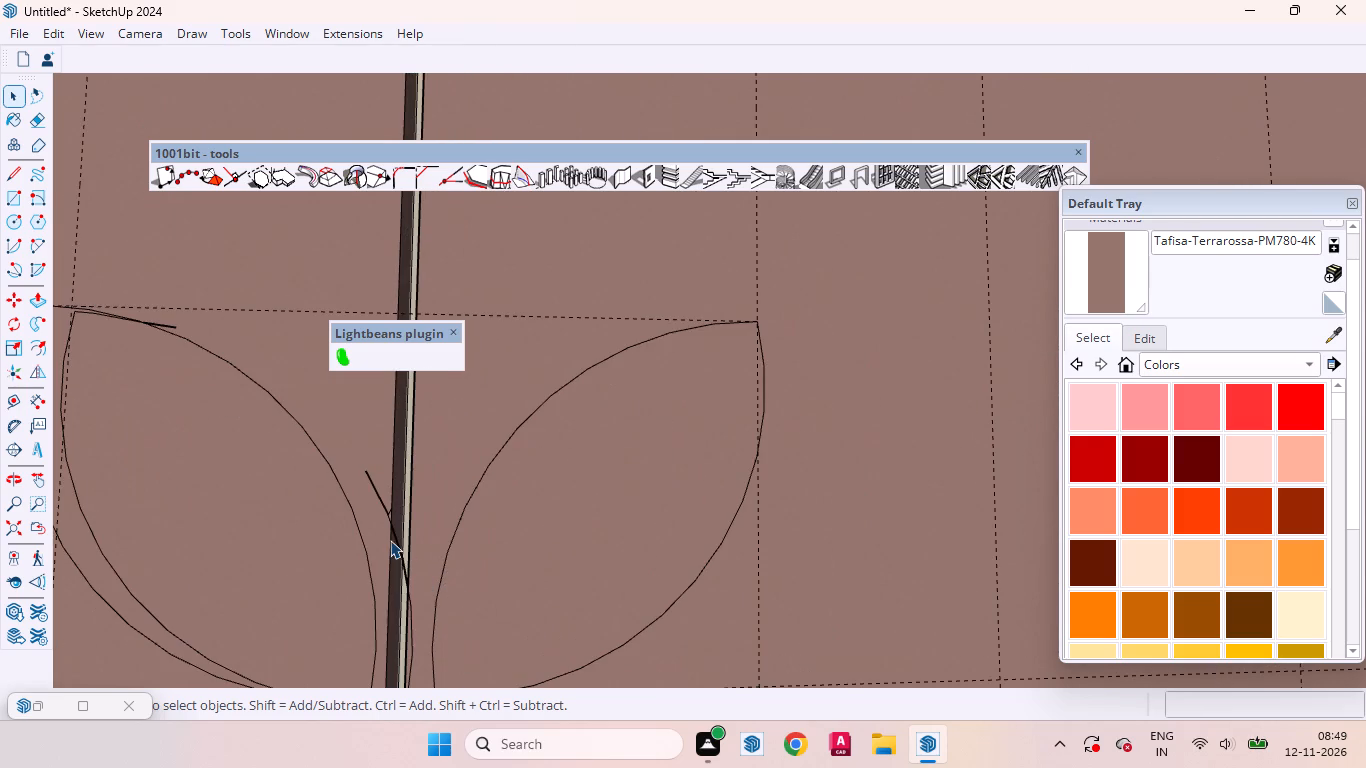
scroll(389, 540, up, 3)
click(395, 530)
right_click(395, 530)
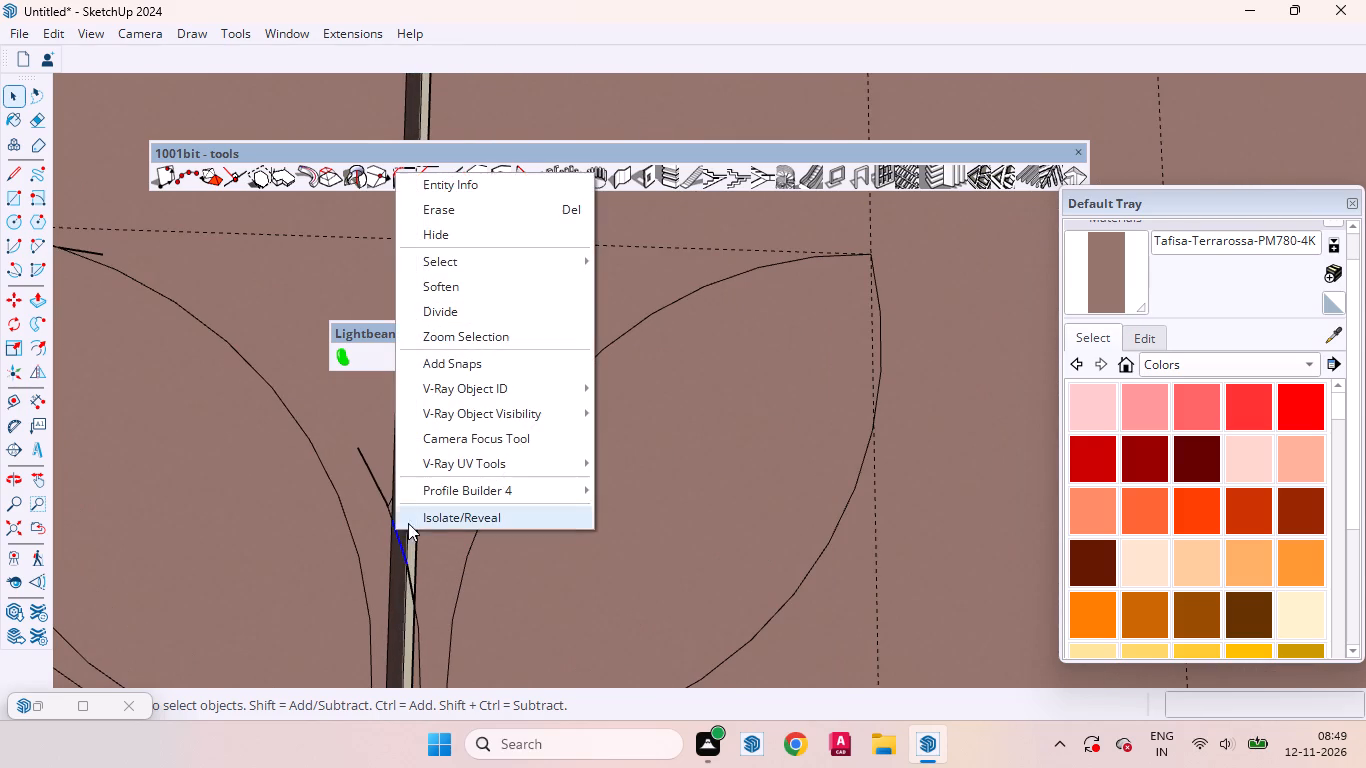
click(445, 214)
Erase the original upper arc's leftover pieces and short spur beside the door gap on the left door, keeping the shifted copy's arc.
drag(335, 427, 403, 498)
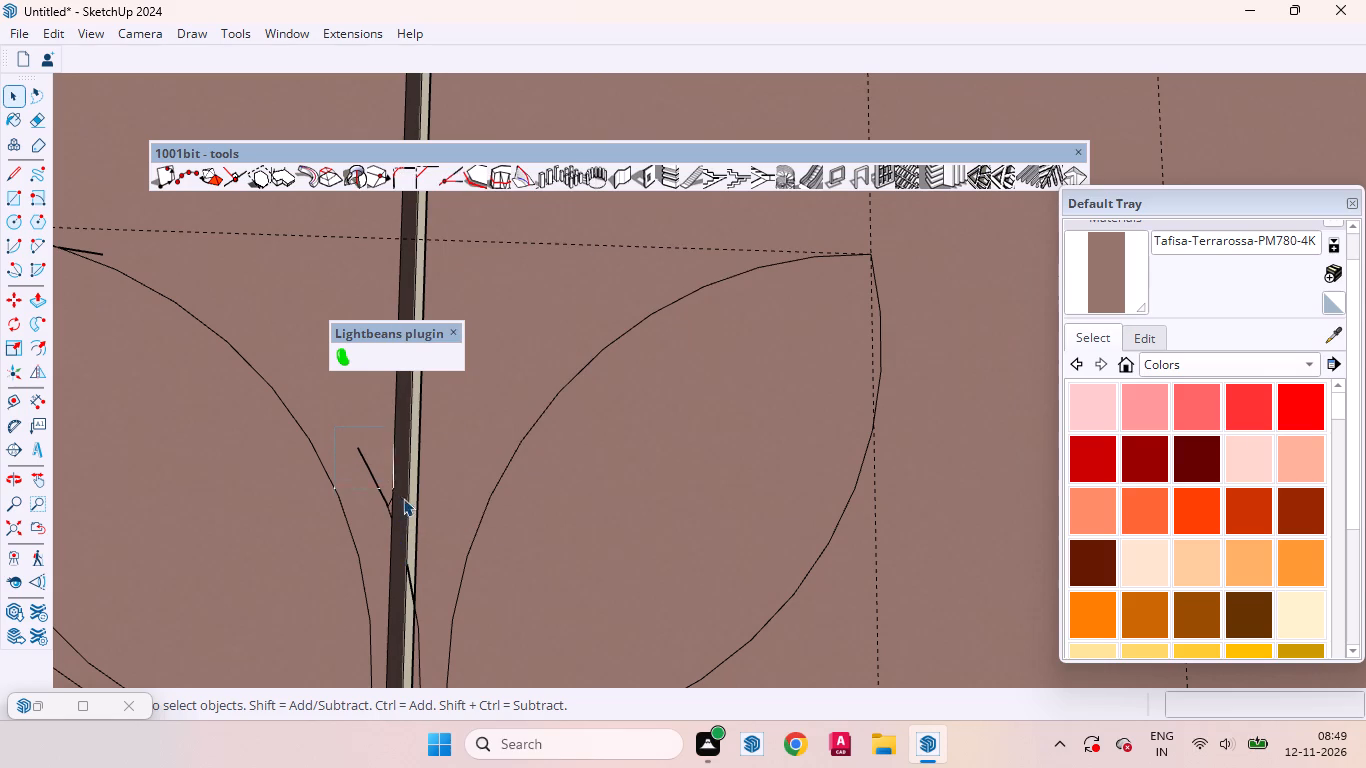
drag(403, 498, 425, 515)
scroll(362, 471, up, 3)
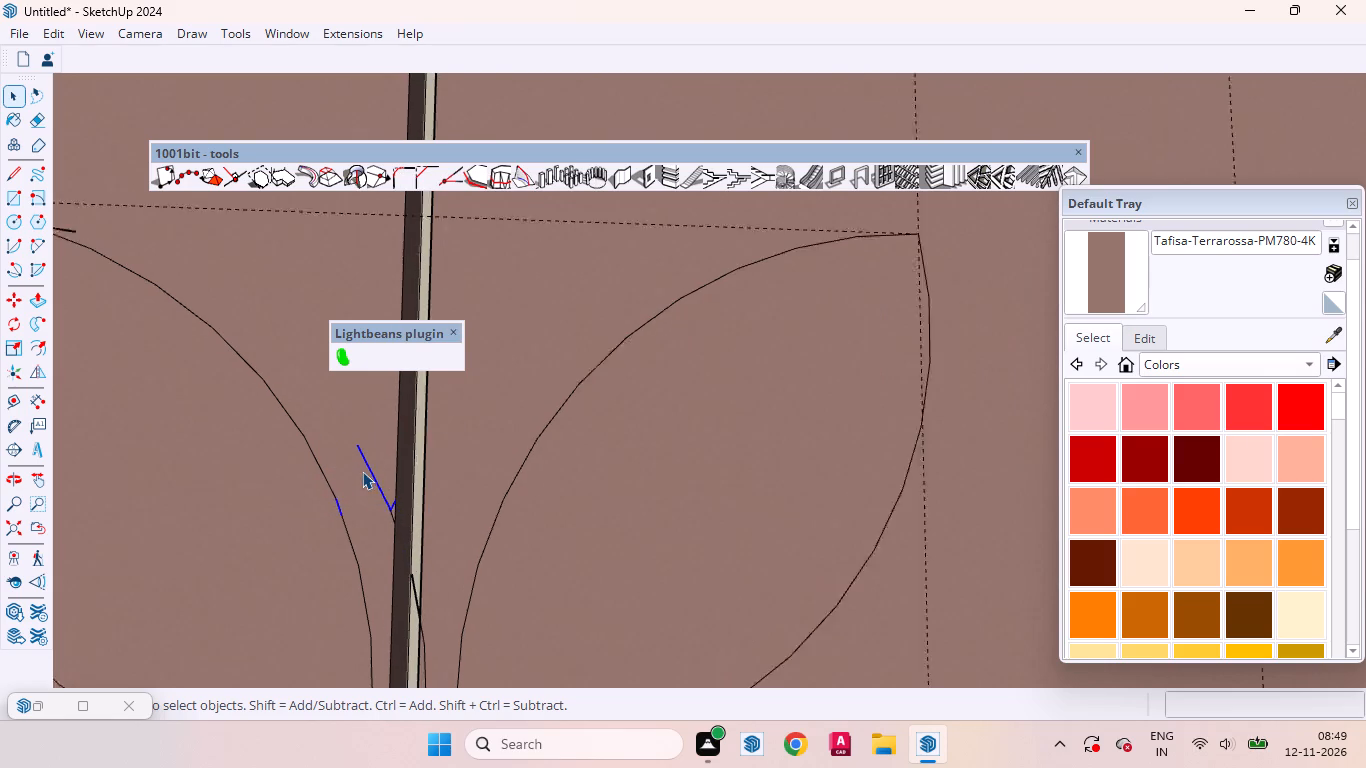
shift+scroll(342, 507, up, 4)
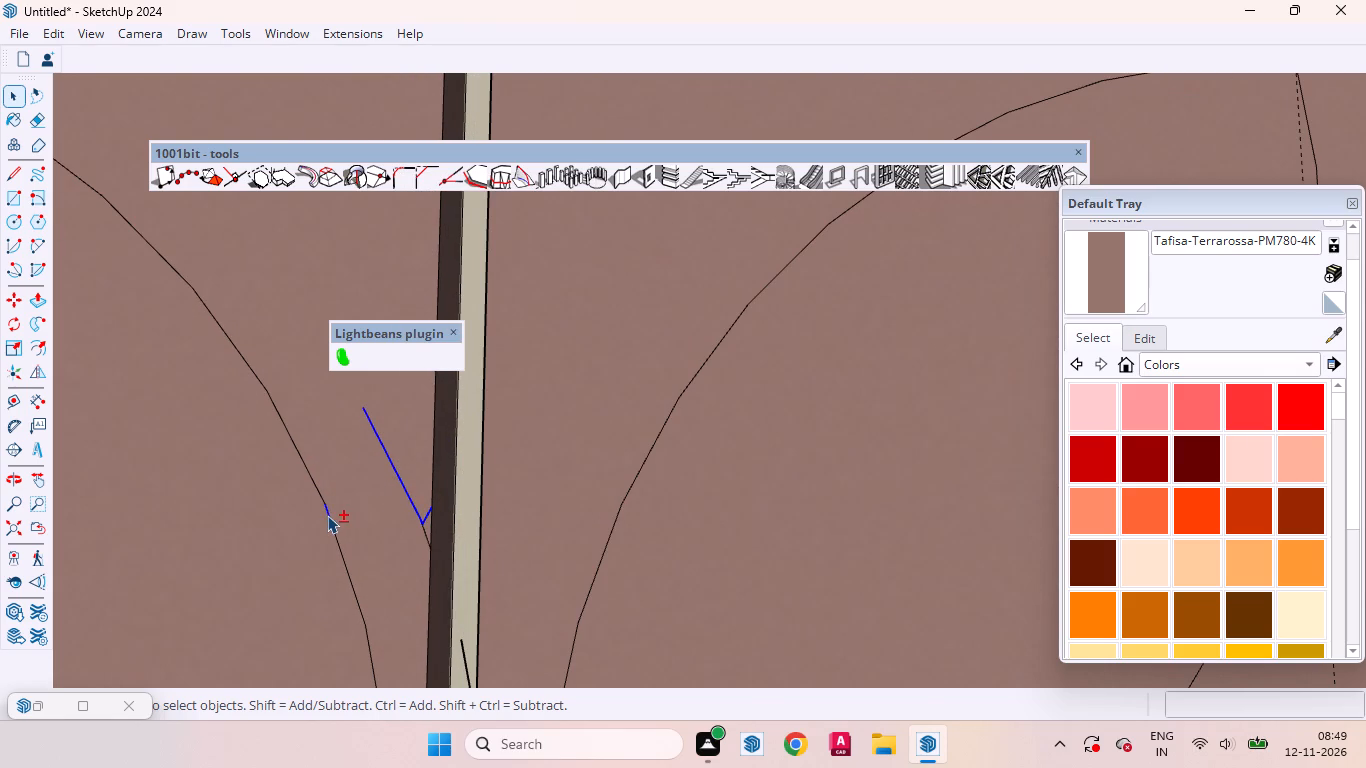
shift+click(327, 515)
scroll(322, 505, up, 3)
shift+drag(313, 492, 354, 537)
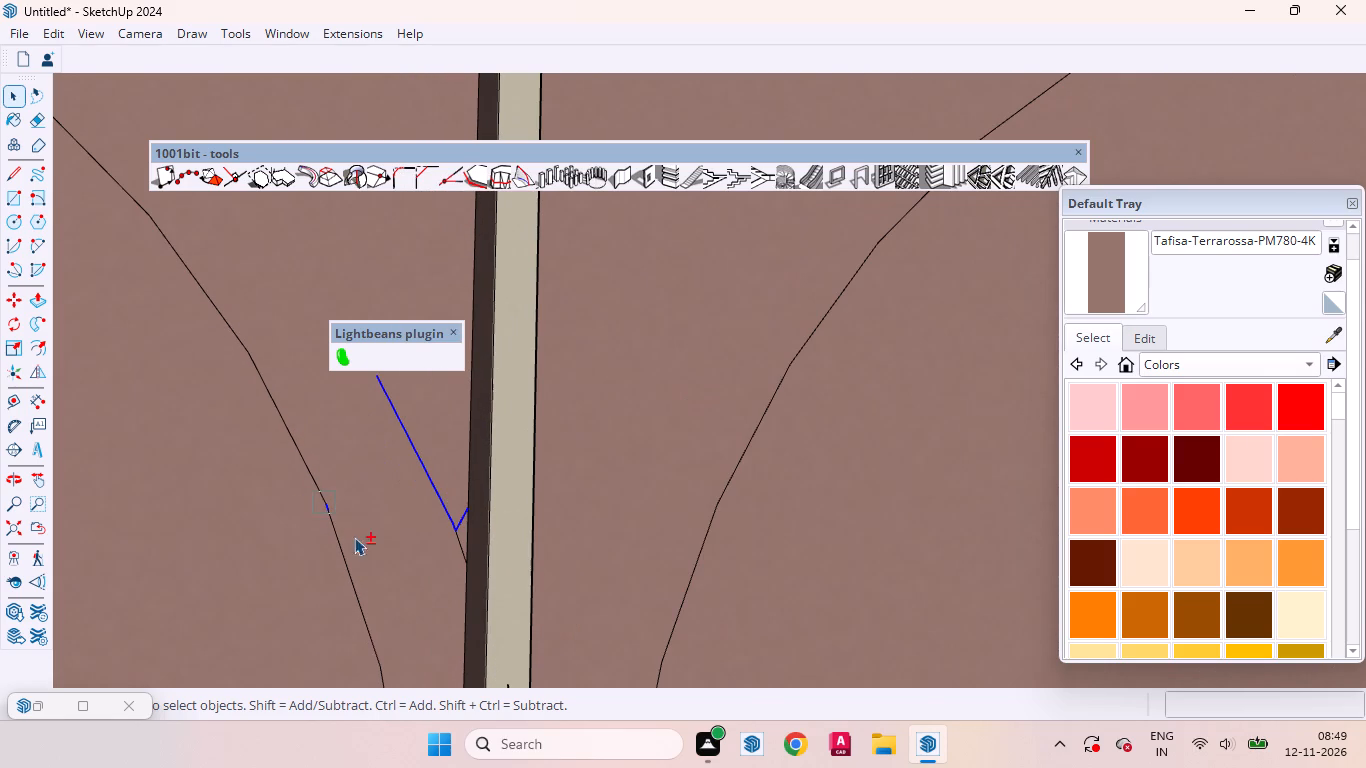
shift+drag(354, 537, 377, 558)
shift+click(332, 523)
key(Delete)
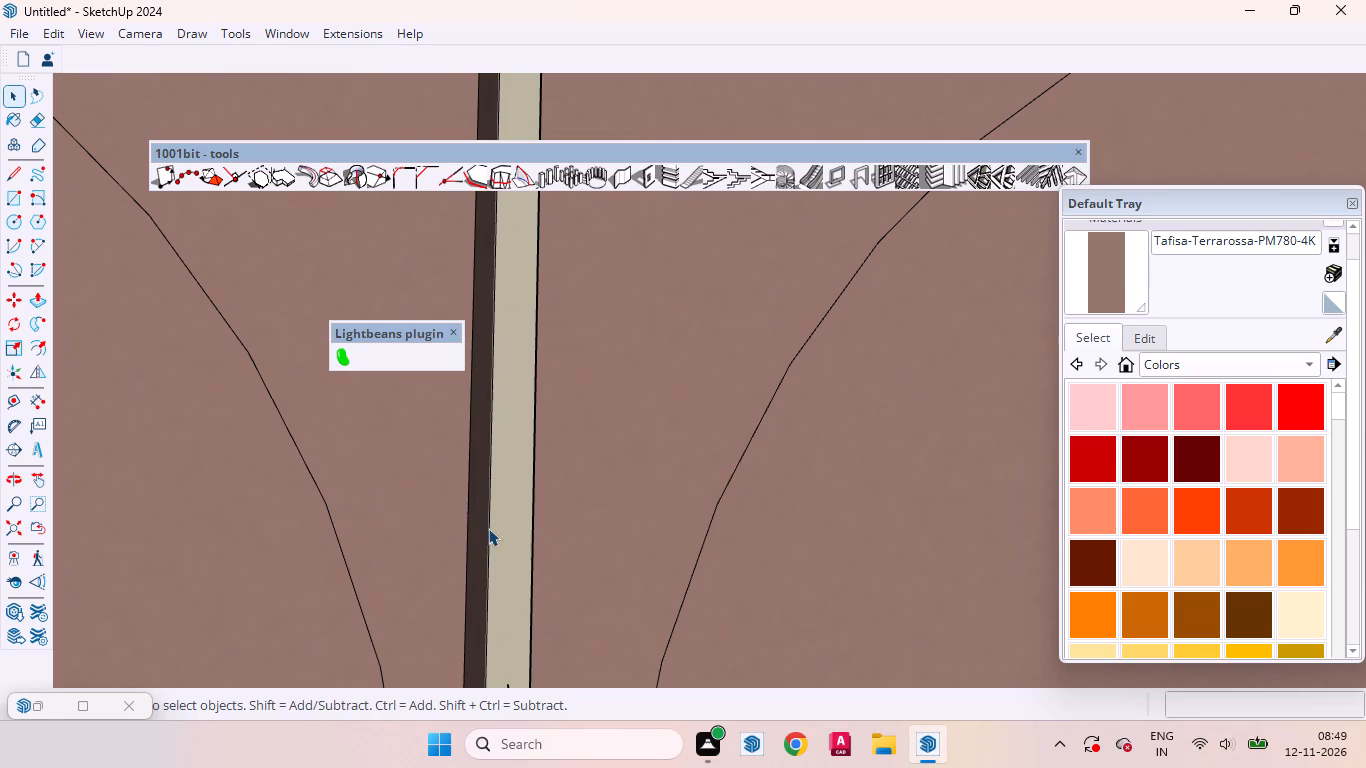
Erase the original mirrored leaf's three leftover arc segments along the door gap's edge on the right door.
scroll(462, 503, down, 20)
scroll(462, 503, down, 1)
scroll(496, 545, up, 4)
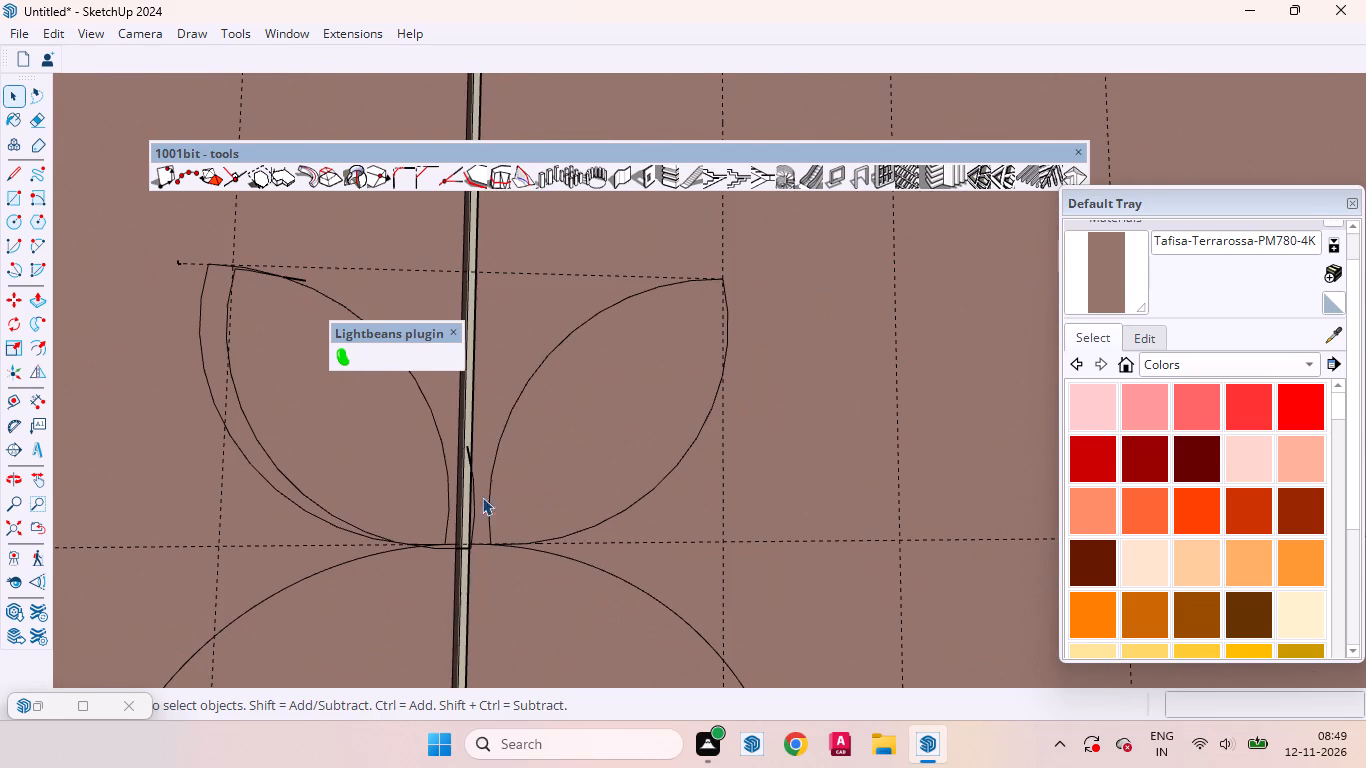
click(474, 491)
right_click(474, 491)
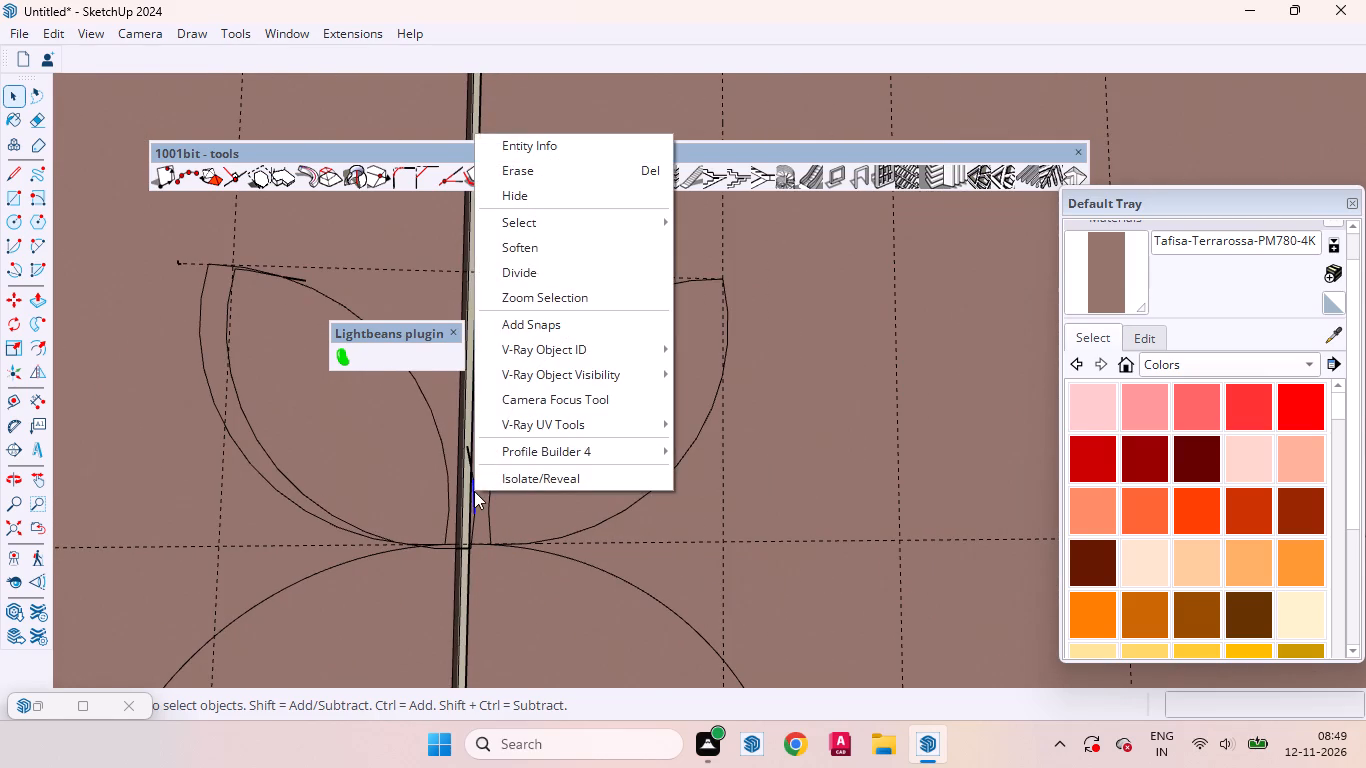
click(522, 165)
scroll(477, 439, up, 7)
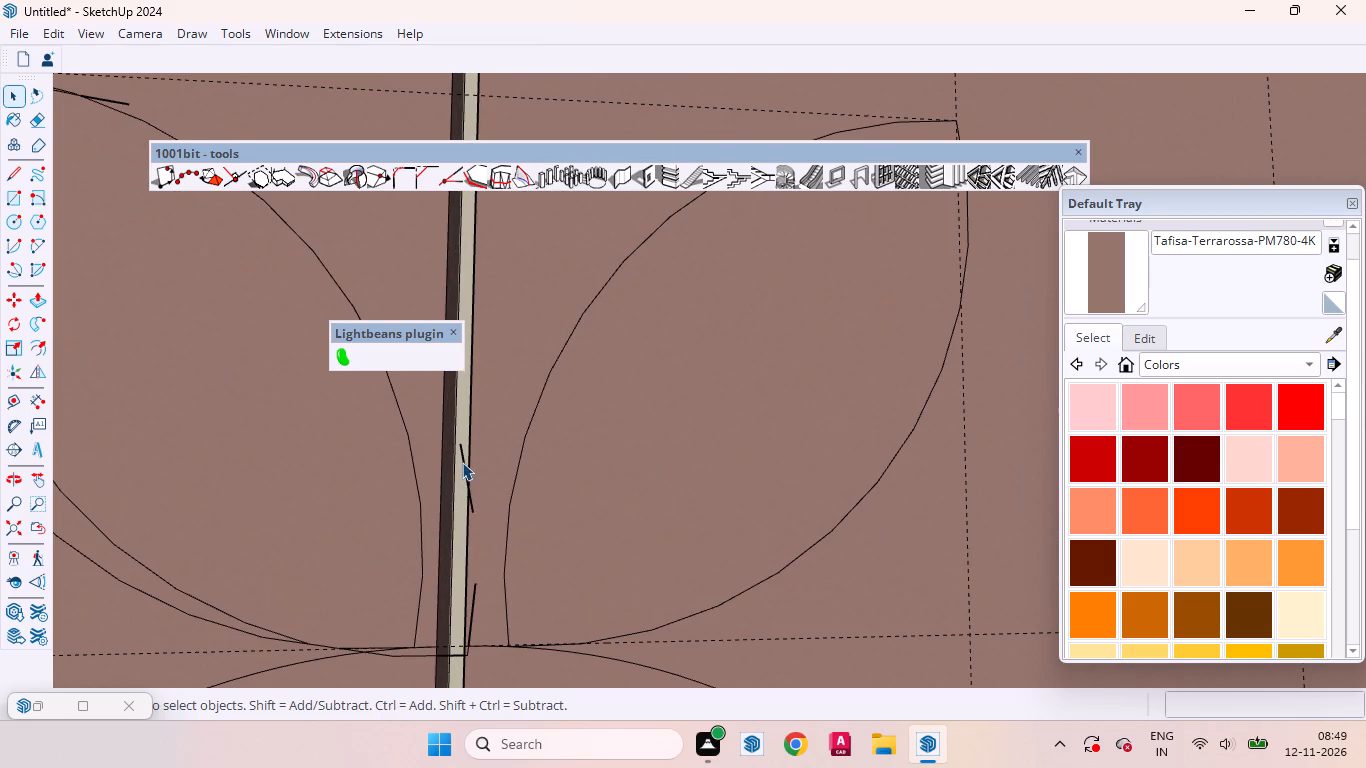
click(462, 462)
right_click(462, 462)
drag(505, 141, 512, 176)
click(470, 502)
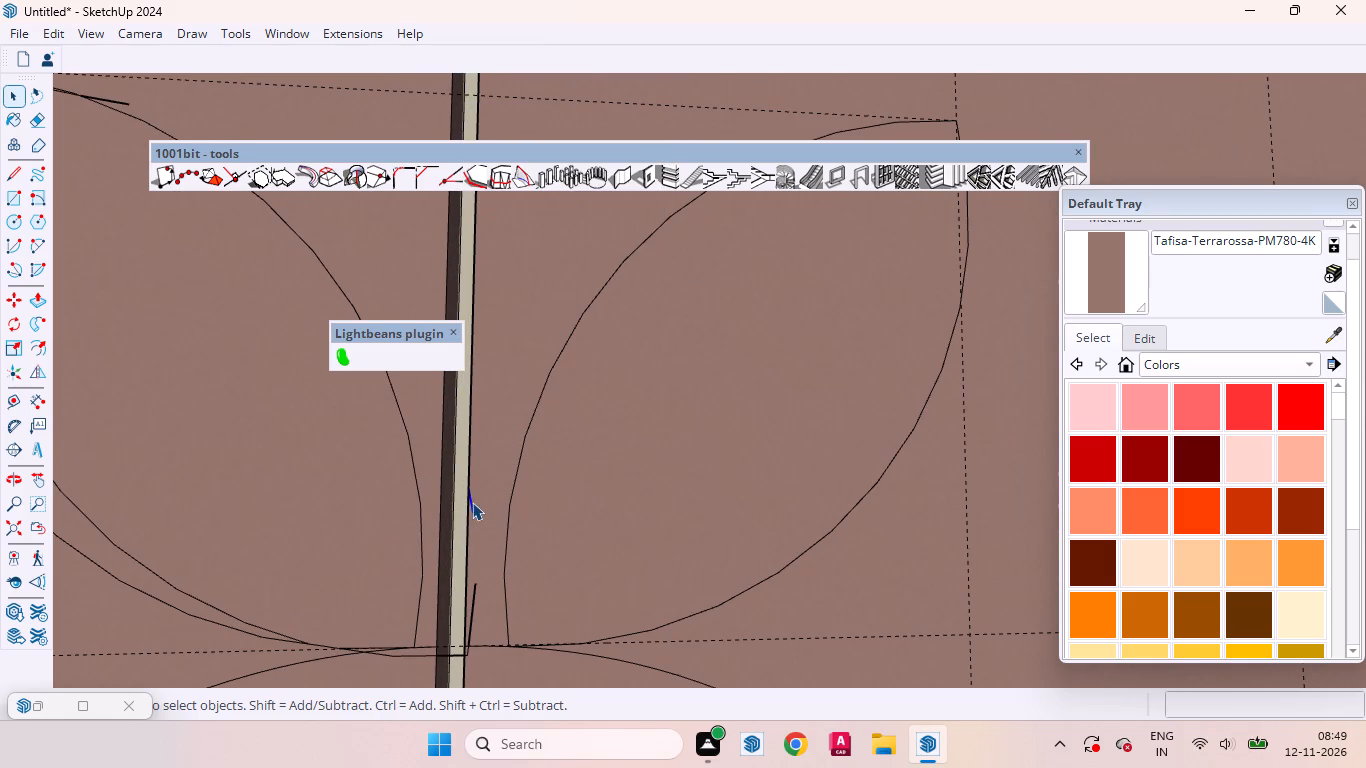
right_click(472, 502)
click(525, 169)
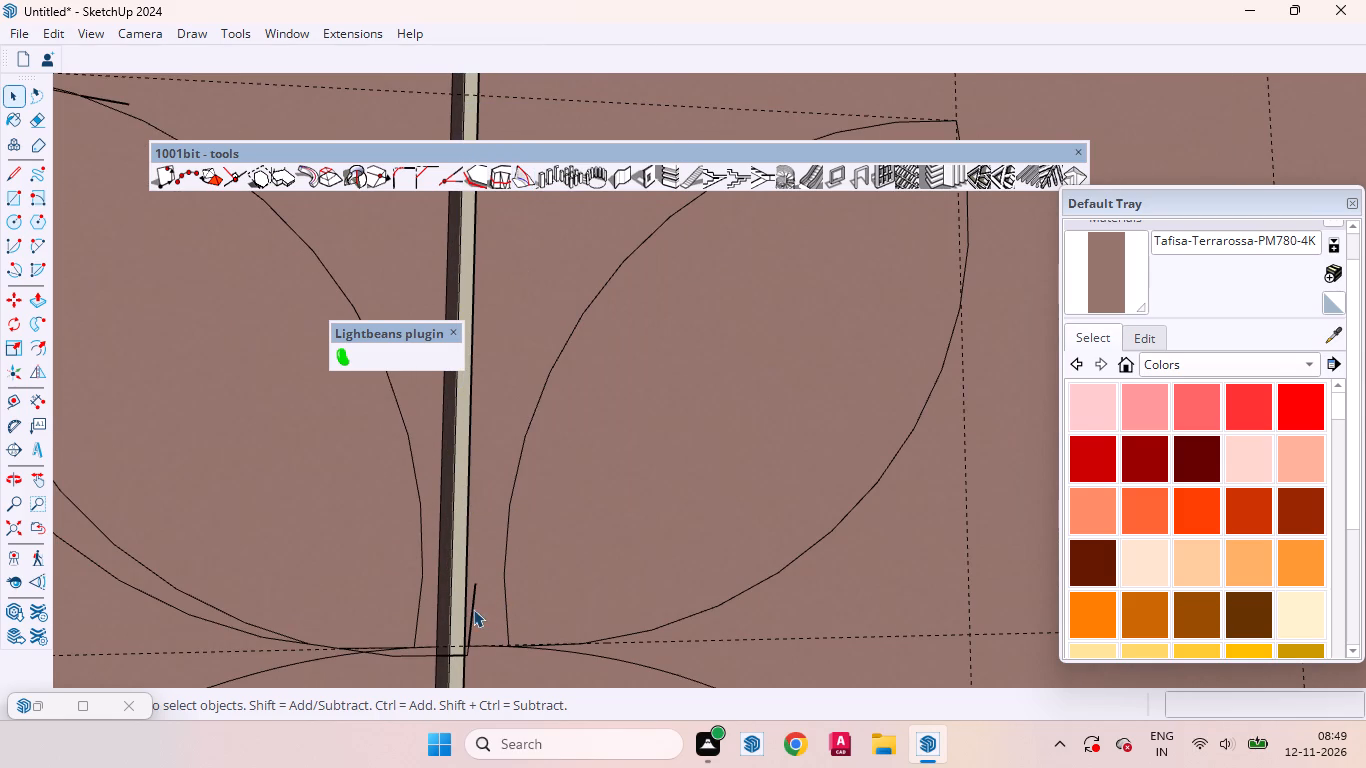
Erase the original mirrored leaf's short end line beside the gap and its base segment crossing the door gap.
click(474, 607)
right_click(474, 606)
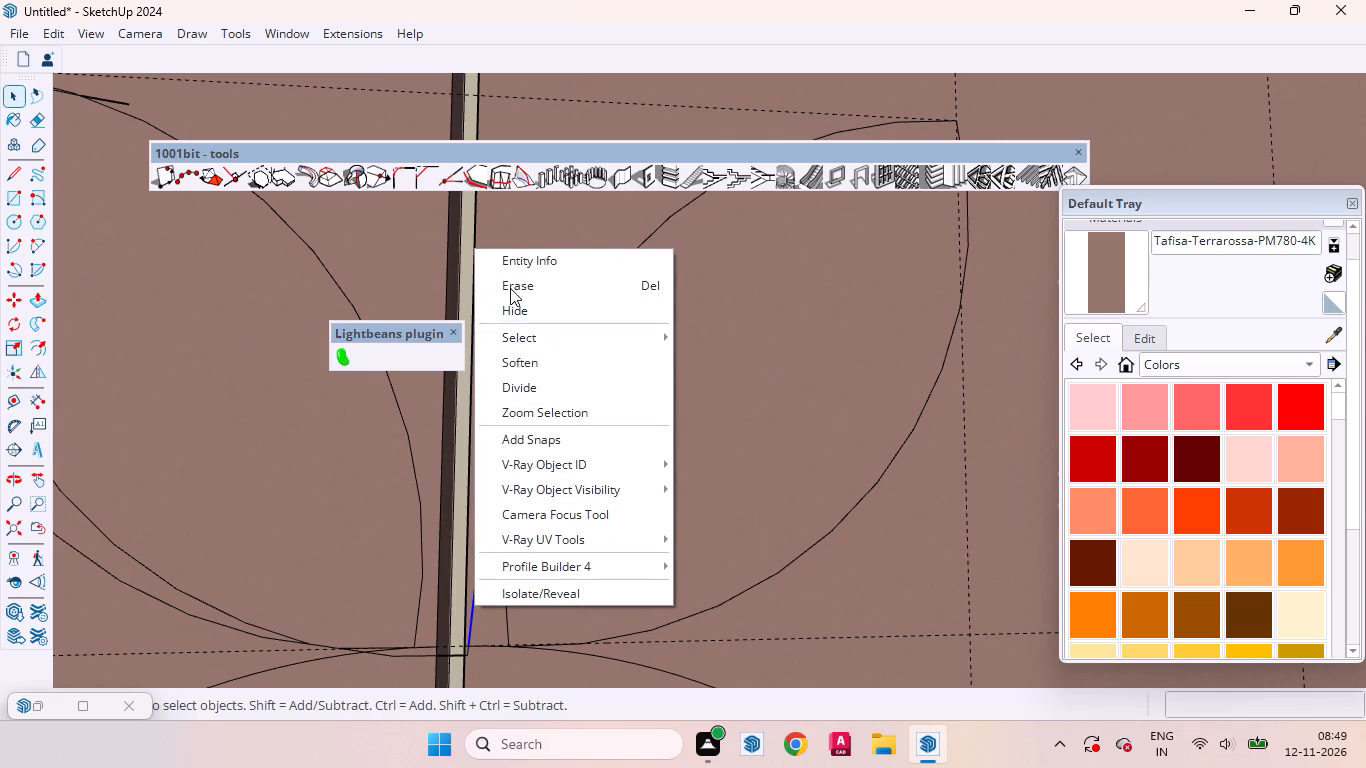
click(510, 283)
click(453, 656)
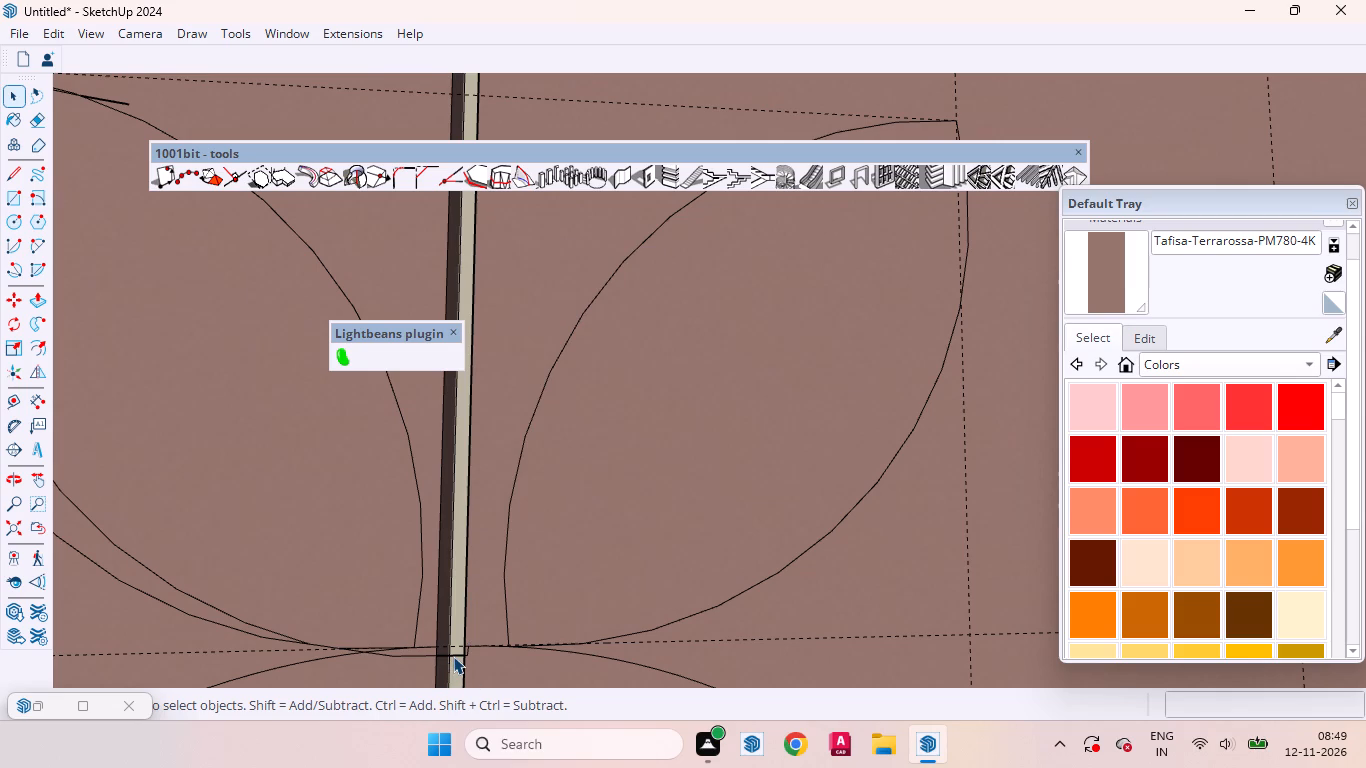
right_click(453, 656)
drag(506, 334, 506, 344)
Erase the two edges of the tiny leftover piece at the leaf base on the right door's edge.
scroll(467, 688, up, 12)
drag(449, 593, 504, 669)
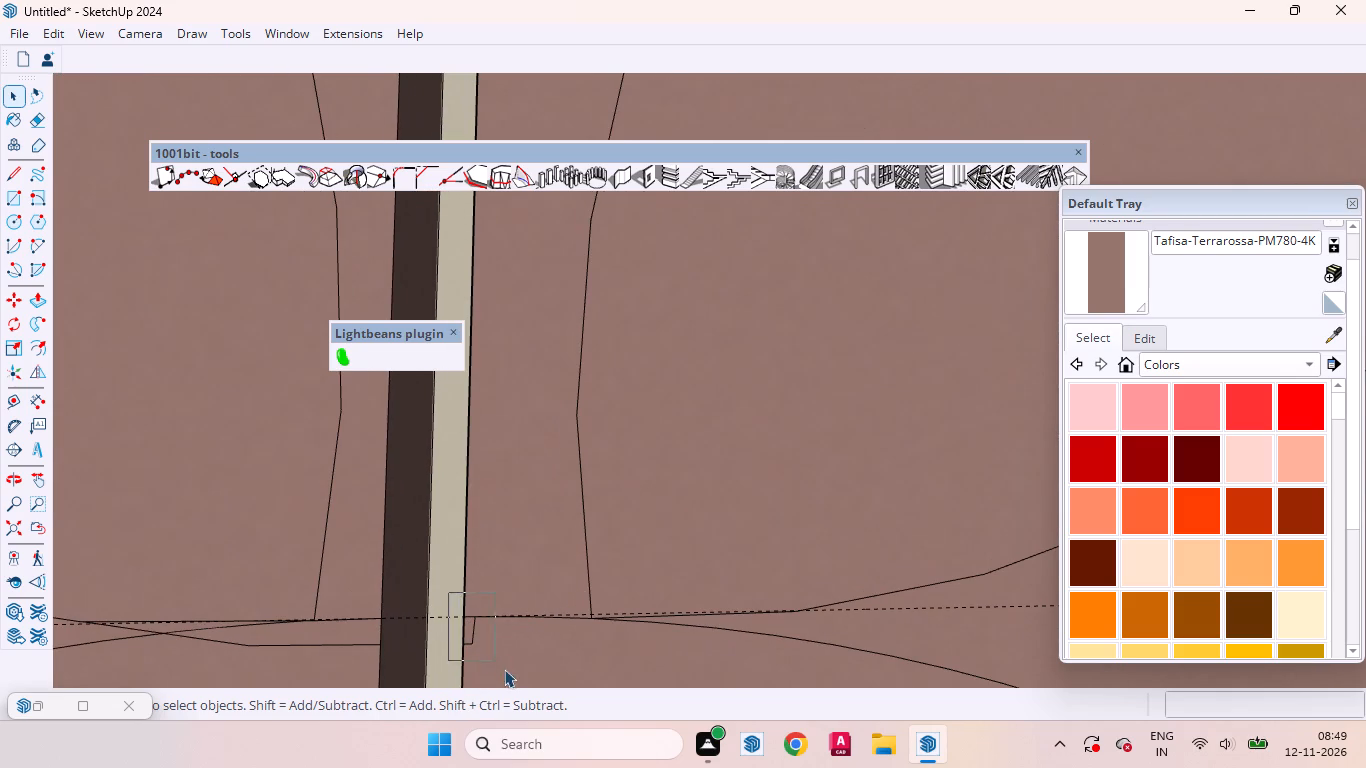
drag(504, 669, 507, 670)
key(space)
scroll(321, 579, up, 8)
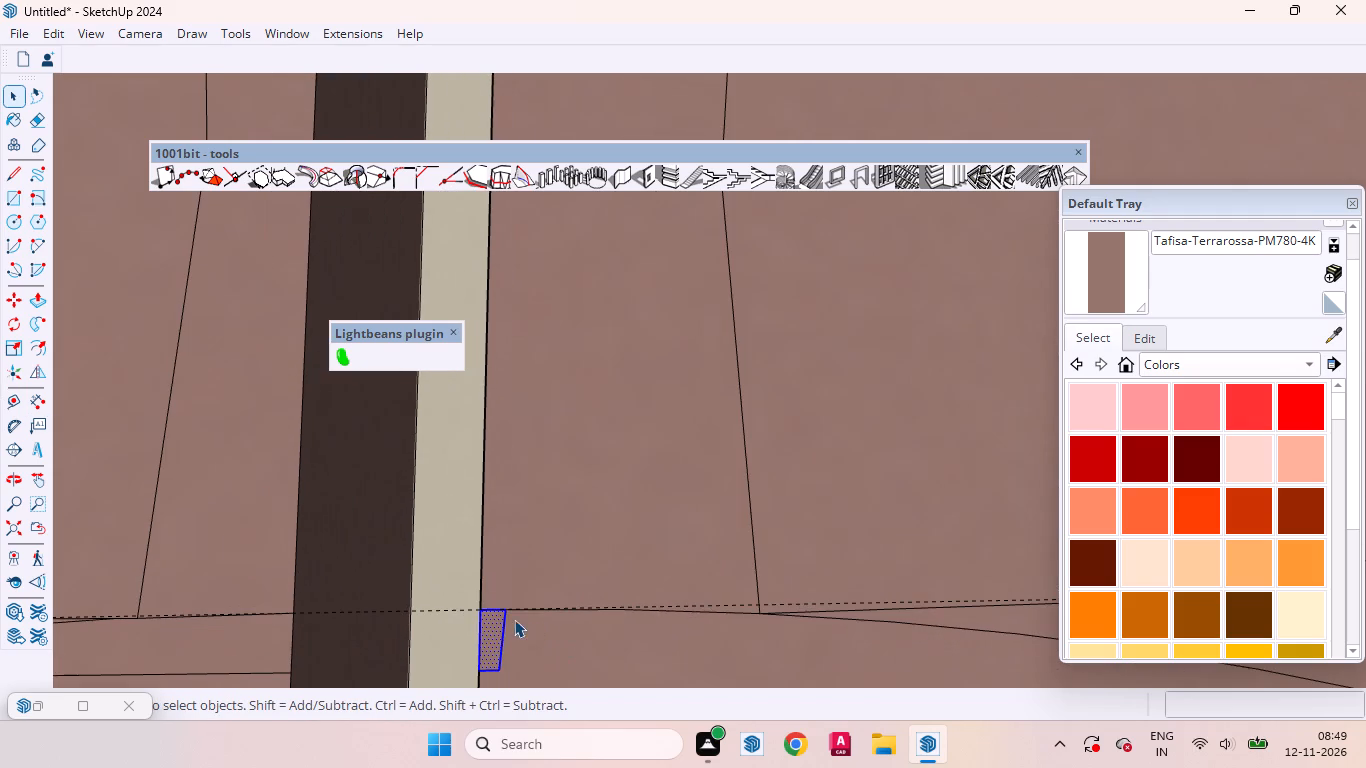
click(502, 634)
right_click(502, 634)
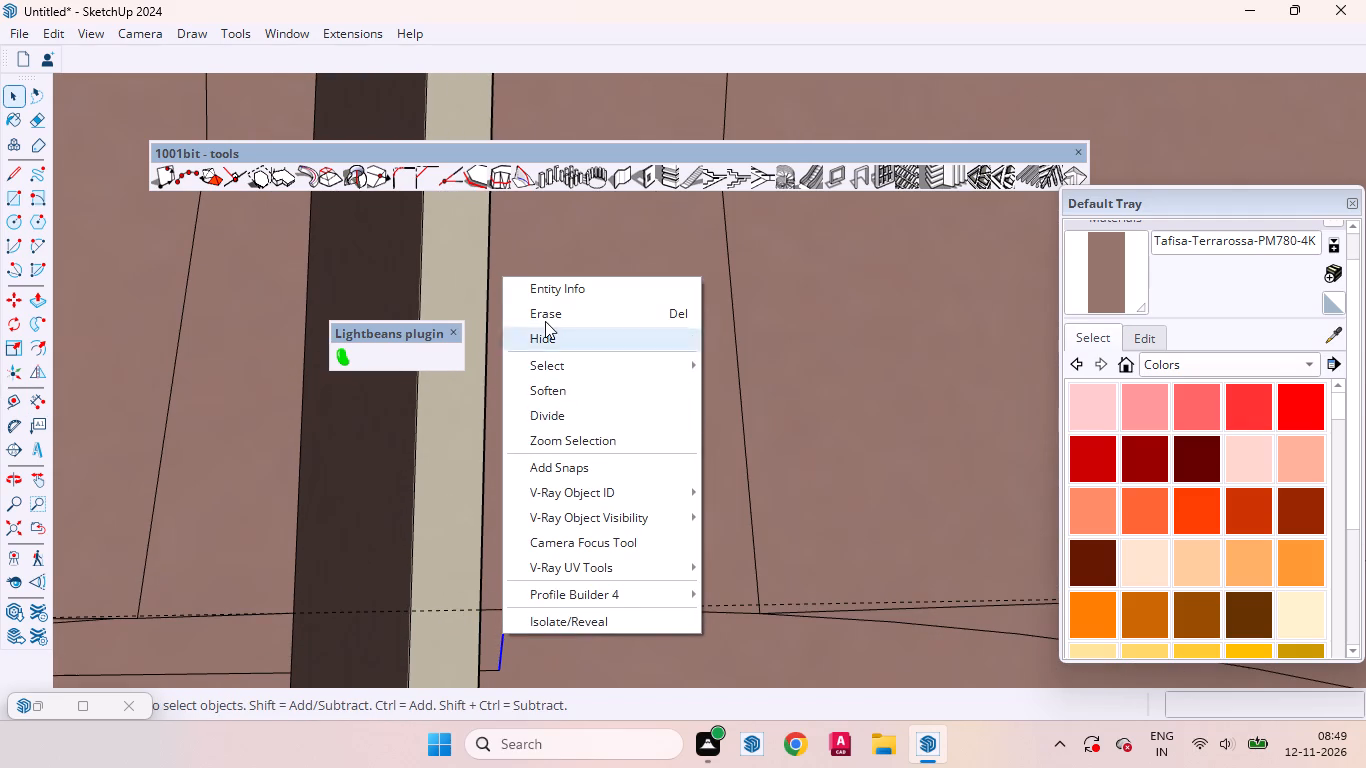
click(545, 318)
click(492, 671)
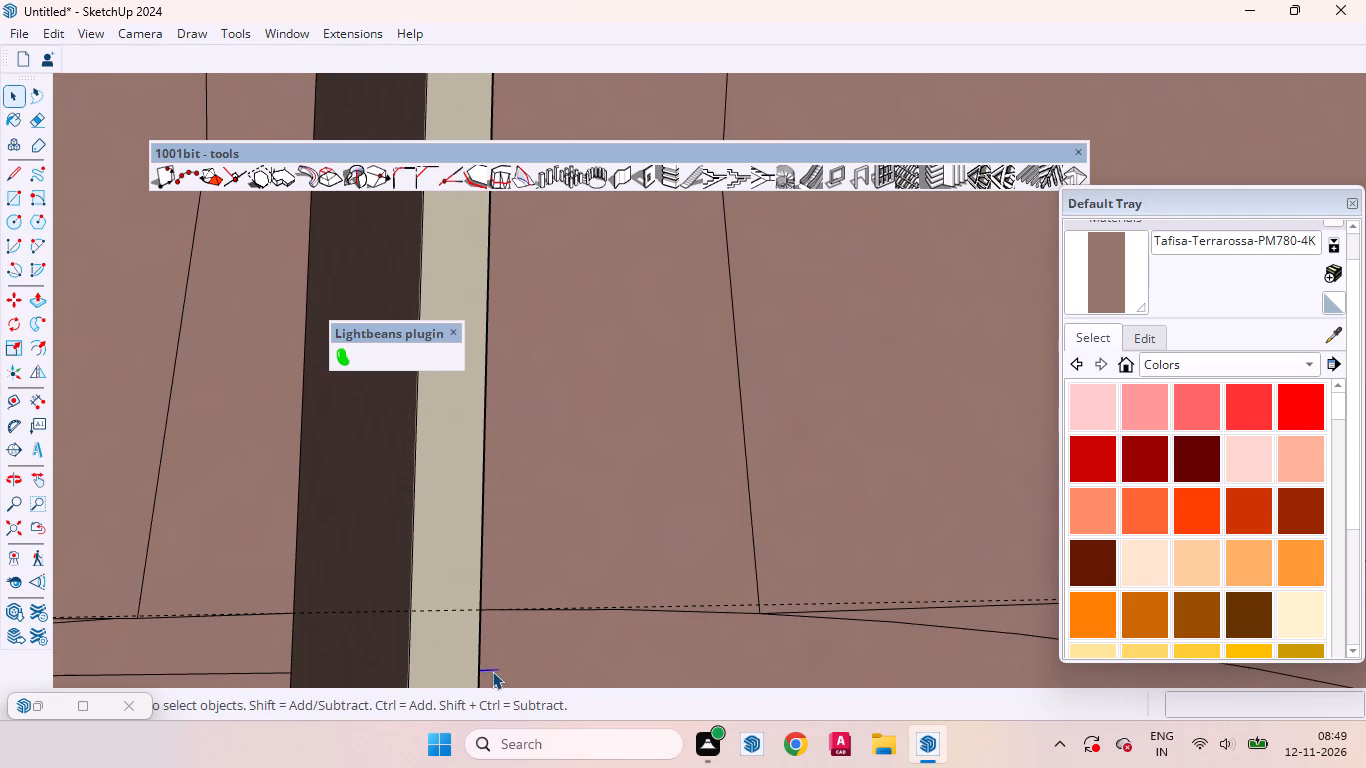
right_click(492, 671)
click(535, 344)
Erase the original mirrored leaf's base segment on the left door, just below the circle's top edge.
scroll(543, 506, down, 5)
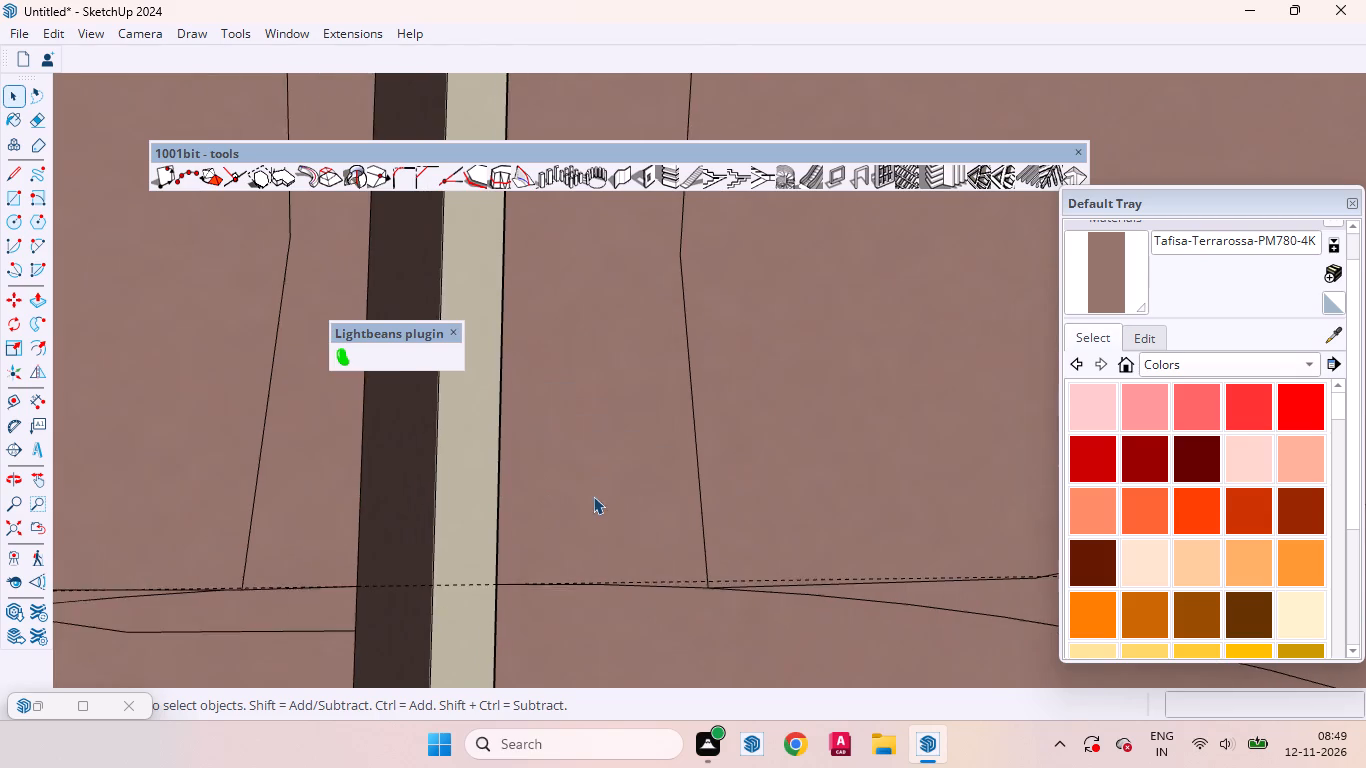
scroll(593, 496, down, 12)
scroll(548, 594, down, 15)
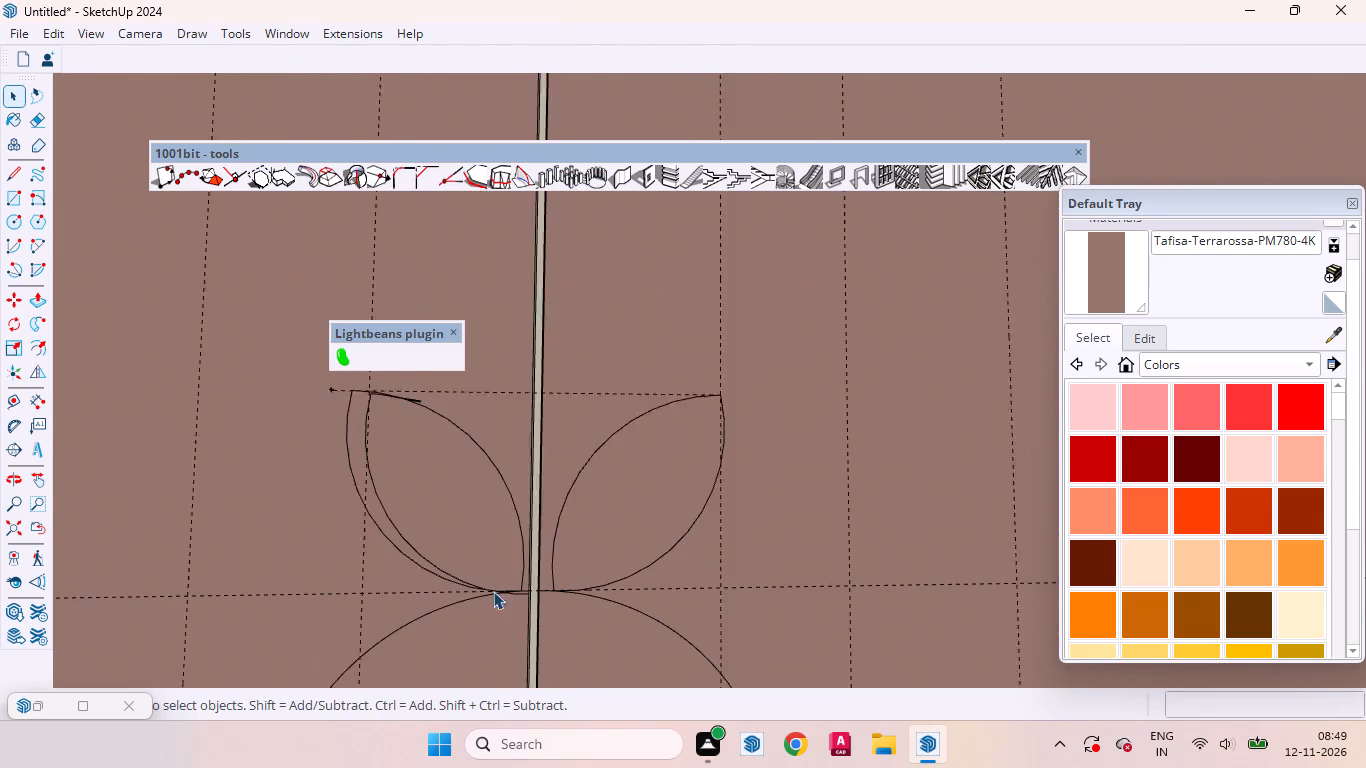
scroll(374, 526, down, 11)
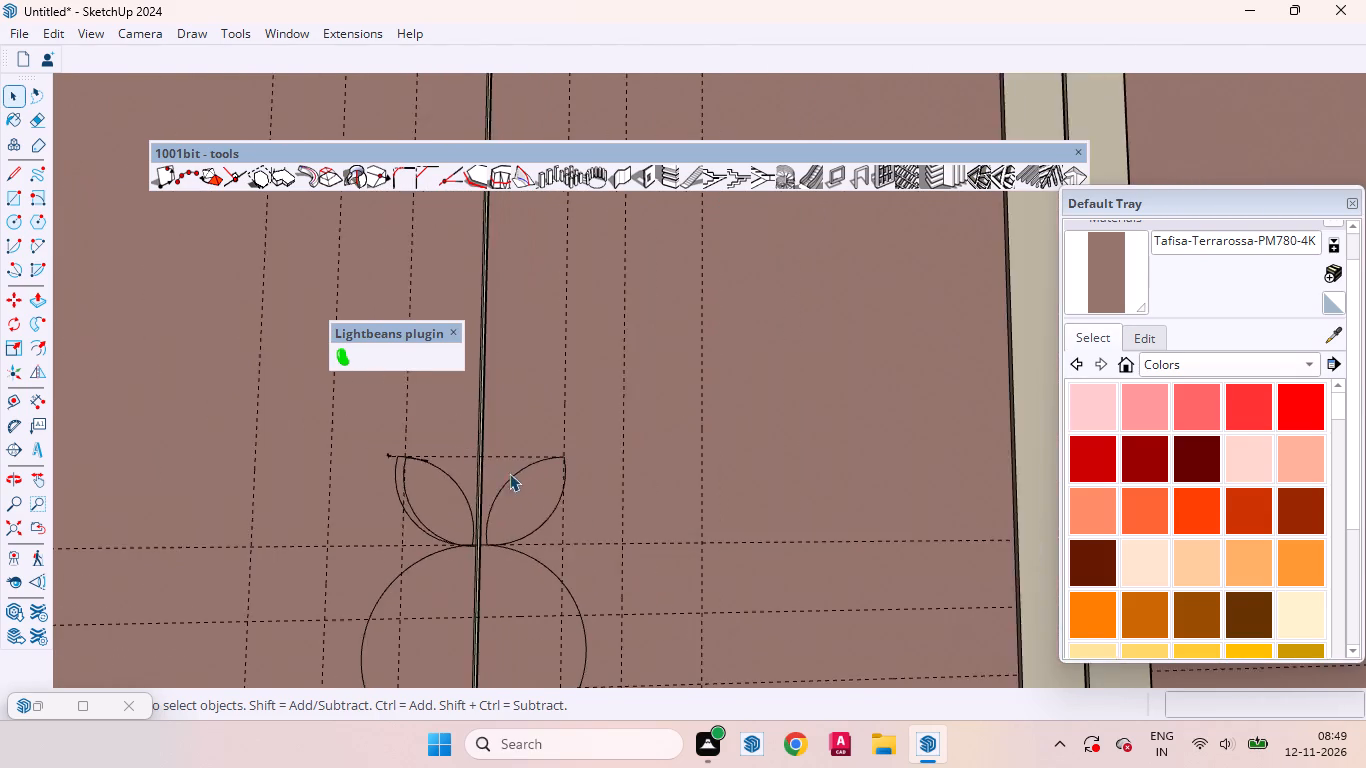
scroll(509, 473, down, 6)
scroll(420, 516, up, 6)
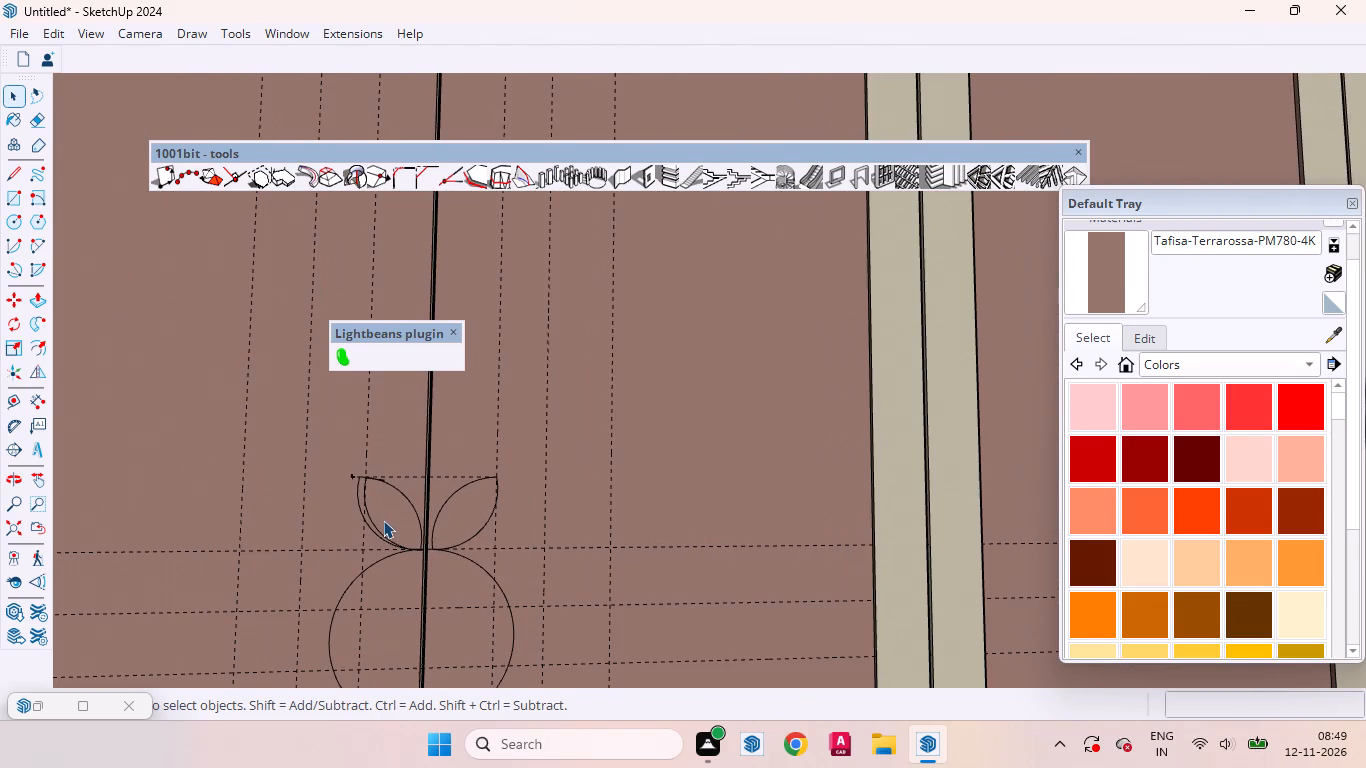
scroll(383, 523, up, 2)
click(406, 520)
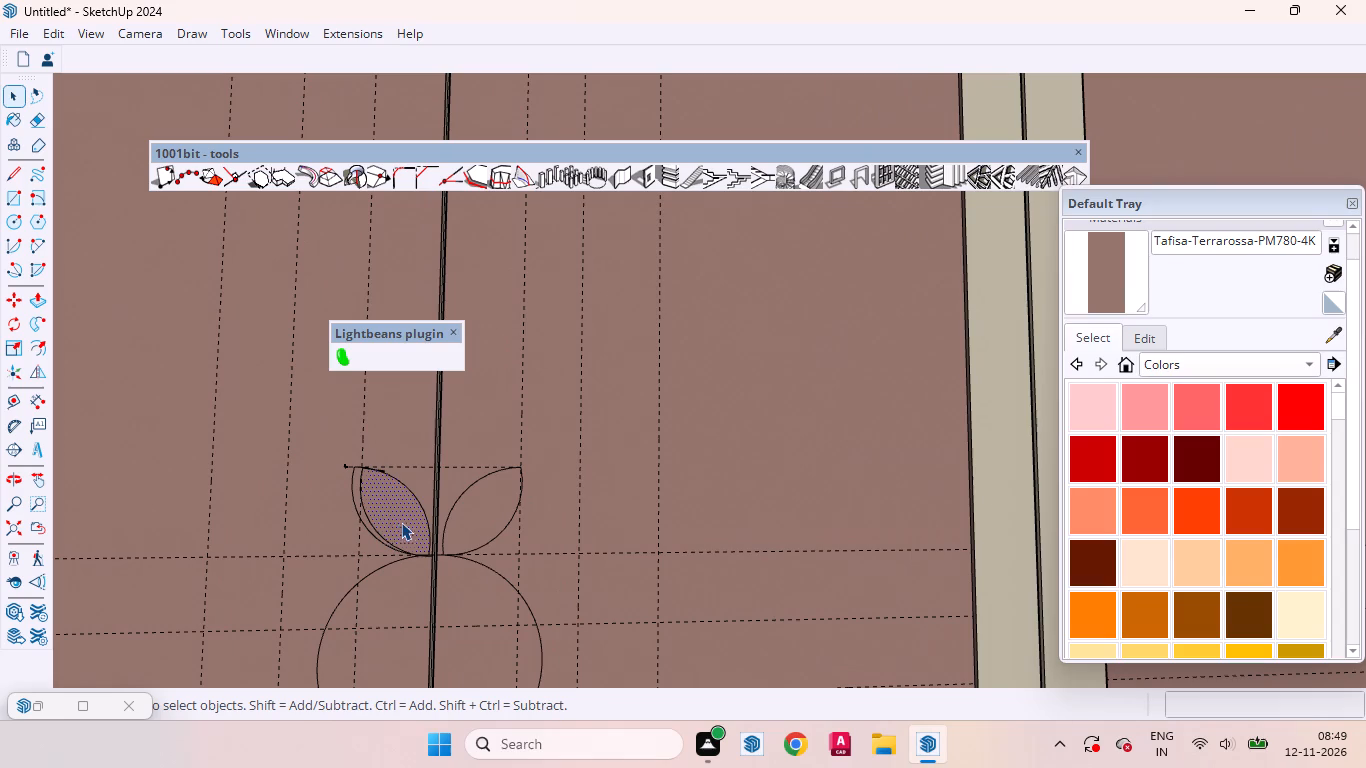
scroll(377, 509, up, 10)
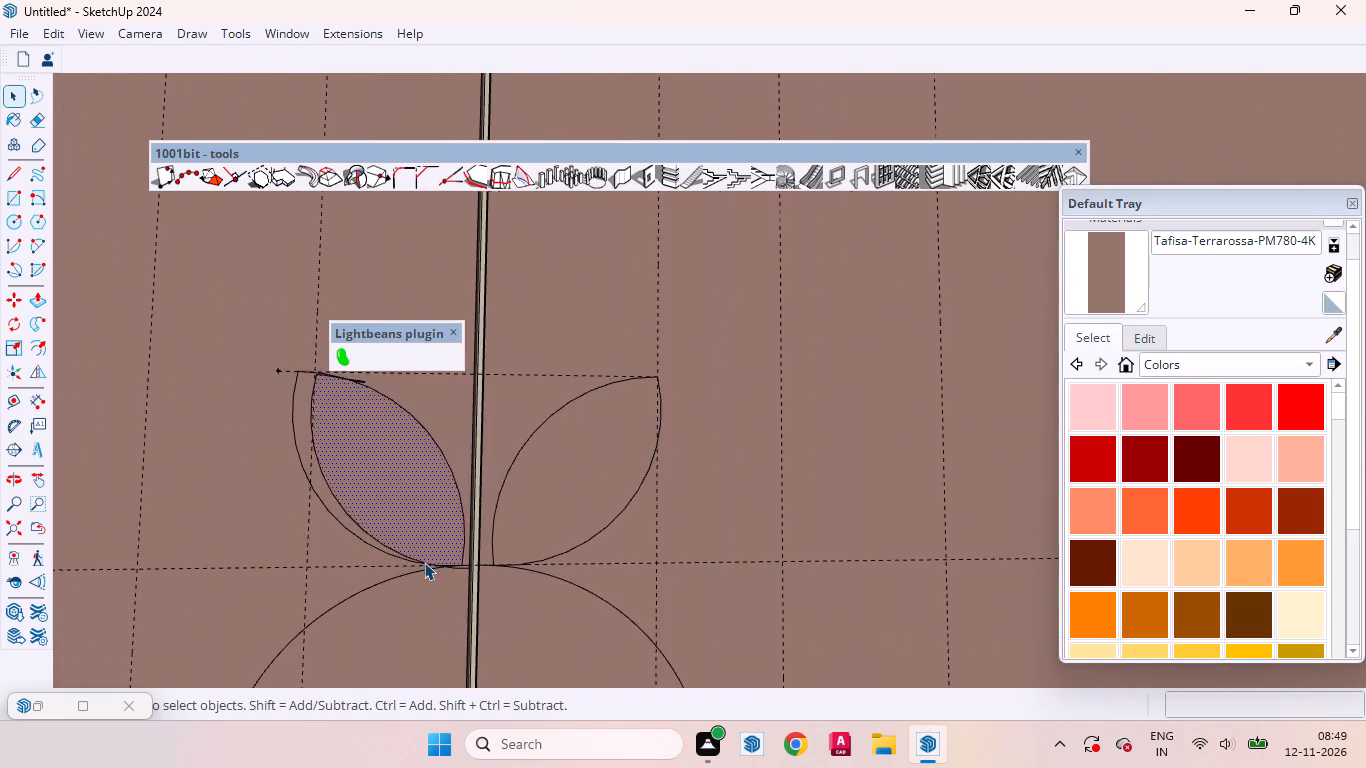
scroll(424, 562, up, 11)
click(481, 566)
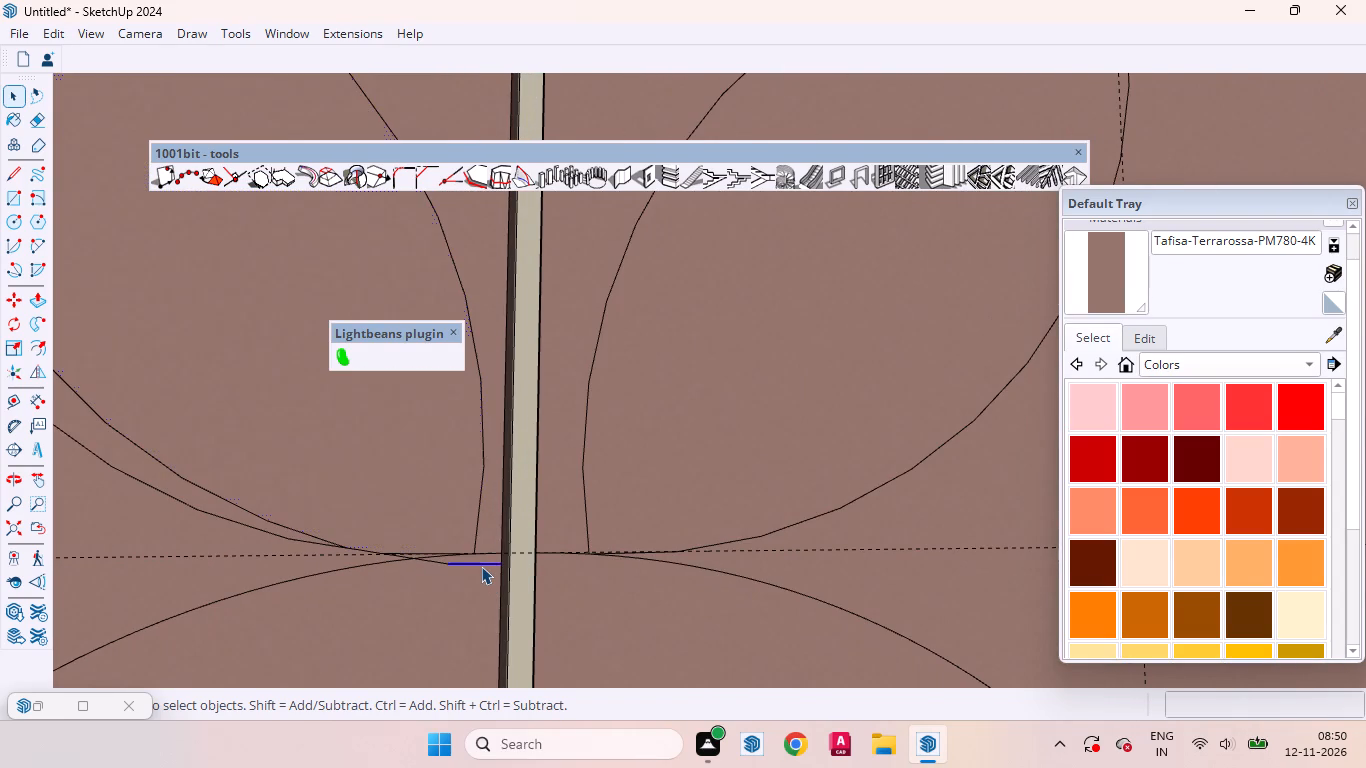
right_click(481, 566)
click(524, 252)
Erase the short spur of the original mirrored leaf's lower arc that extends inside the circle's top.
scroll(483, 580, up, 7)
click(415, 548)
scroll(415, 548, up, 1)
right_click(415, 548)
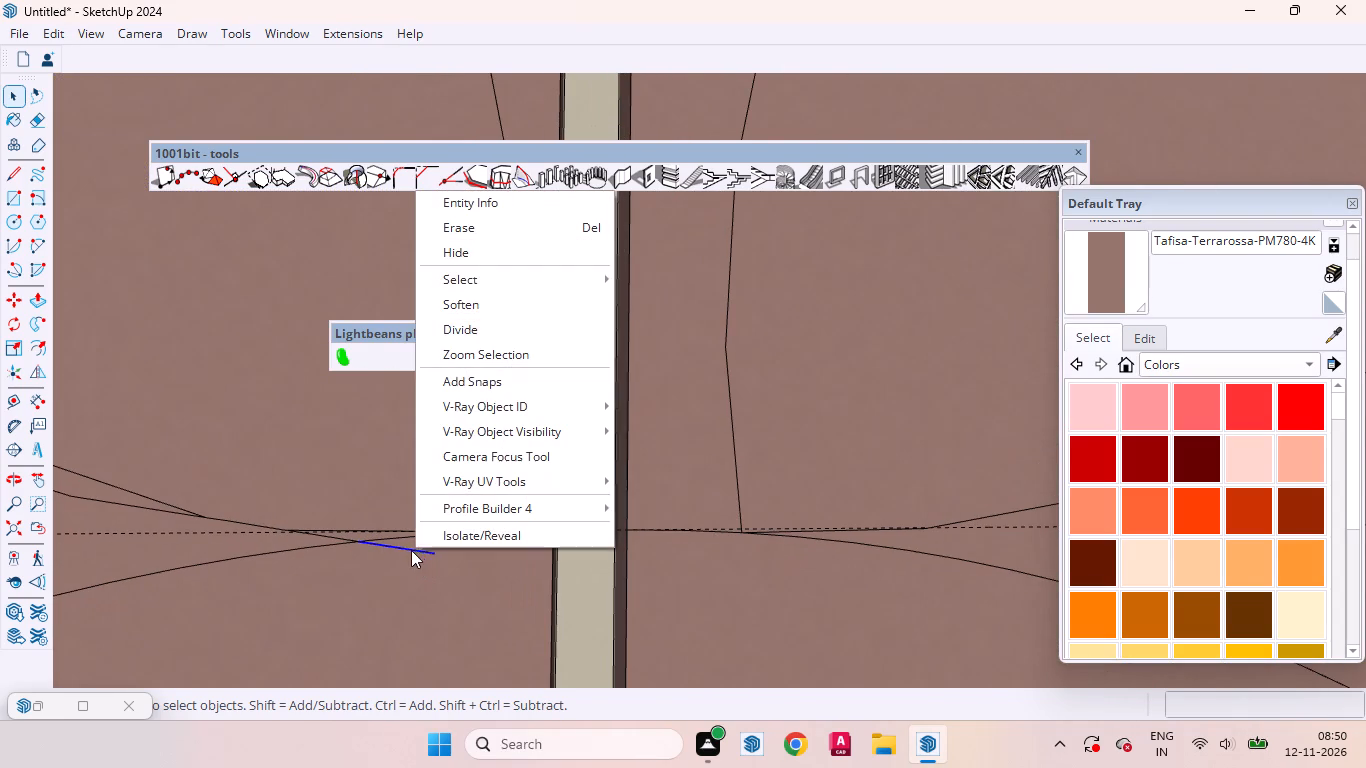
click(467, 231)
Erase the first lower-arc segment at the original mirrored leaf's tip, inside the shifted copy.
scroll(540, 610, down, 7)
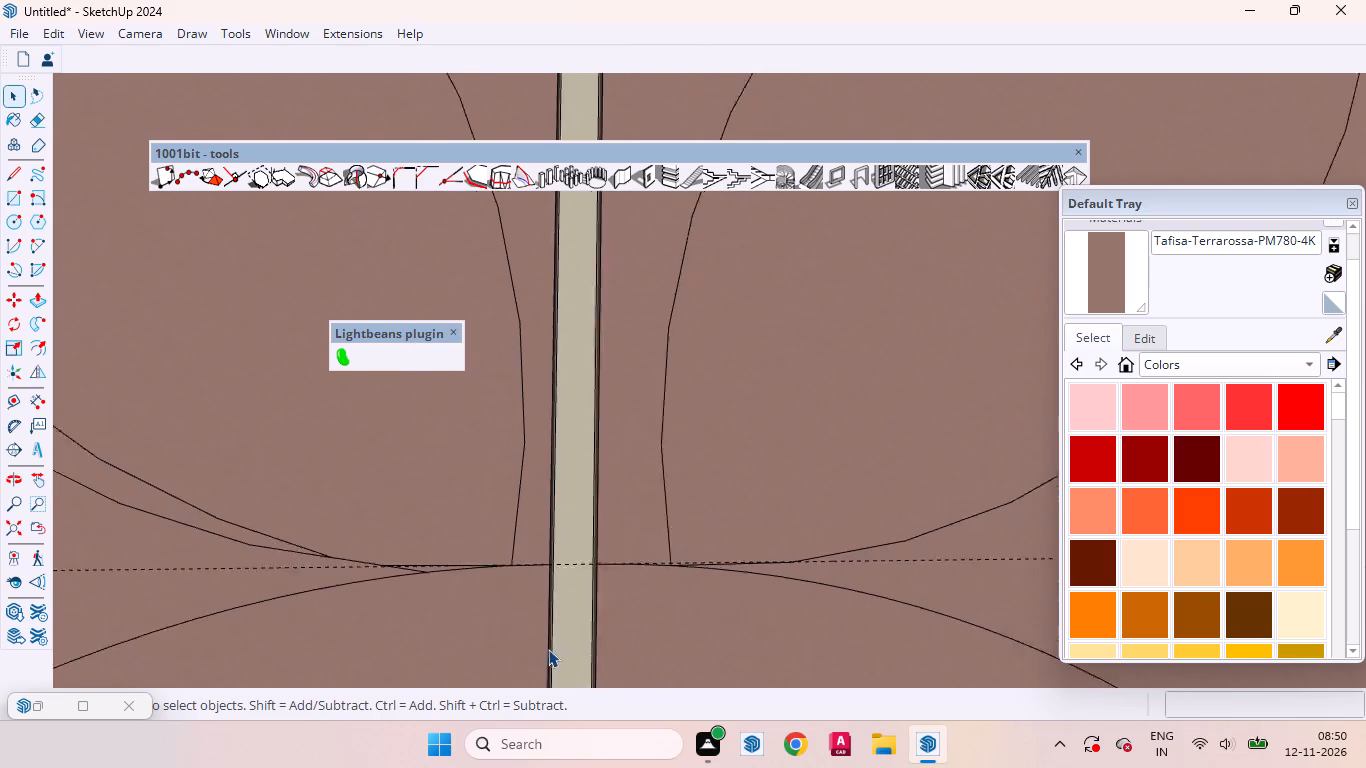
scroll(548, 649, down, 1)
click(170, 477)
scroll(419, 547, down, 4)
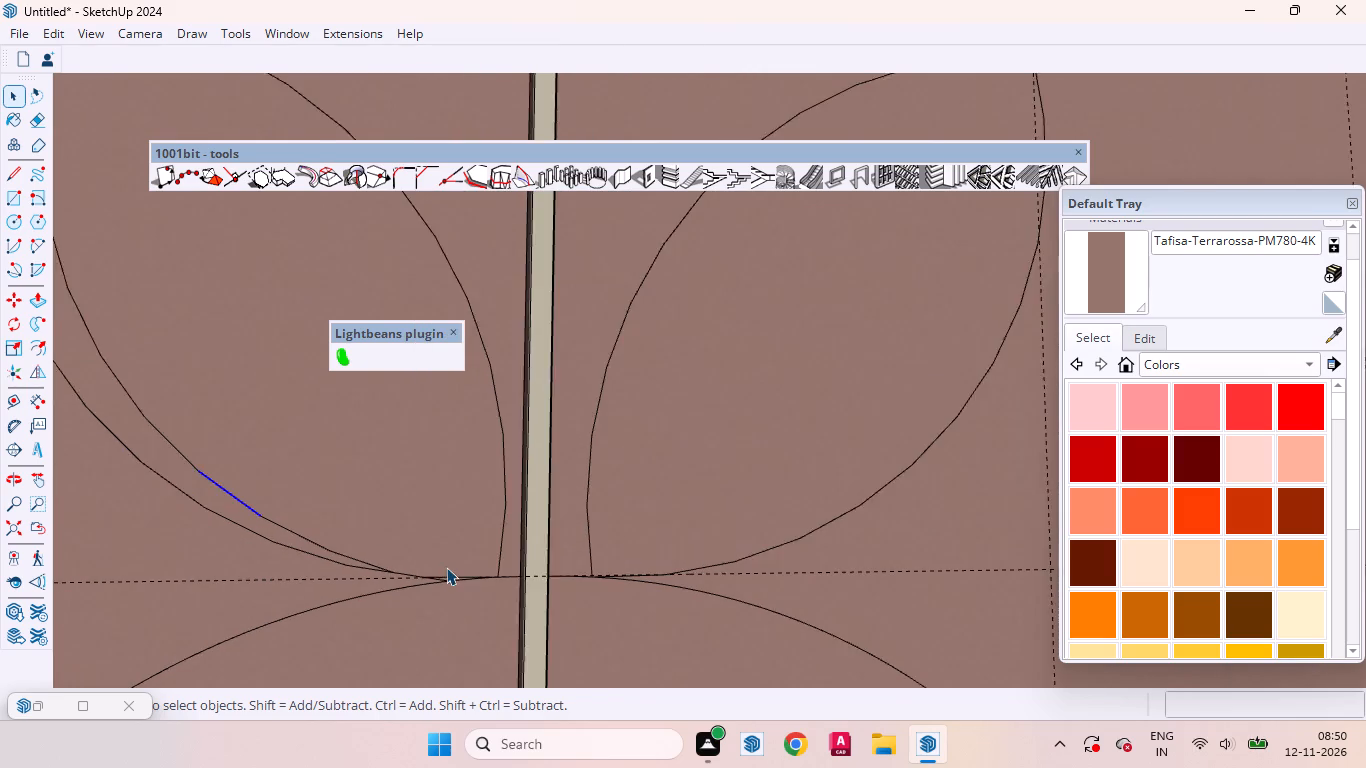
scroll(446, 567, down, 12)
click(354, 507)
scroll(220, 529, down, 5)
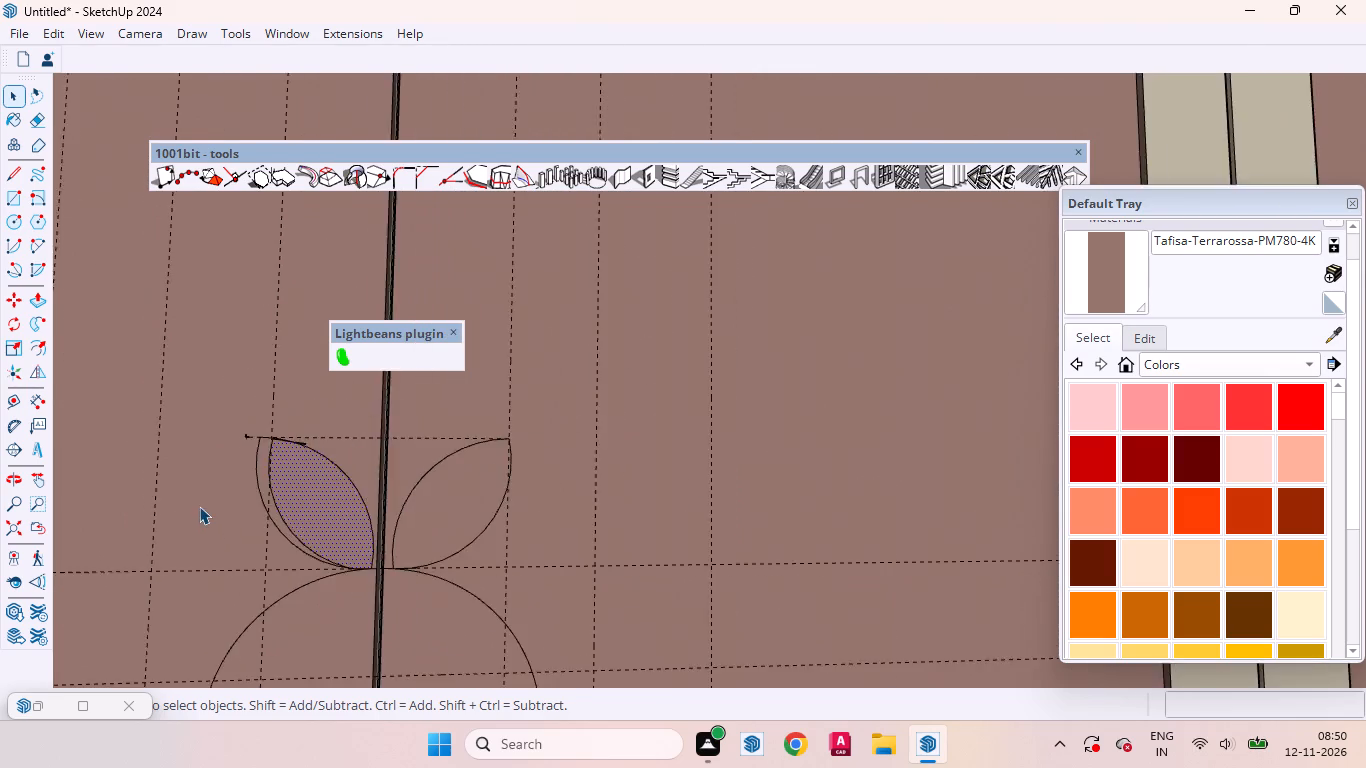
scroll(199, 506, down, 7)
scroll(313, 610, down, 9)
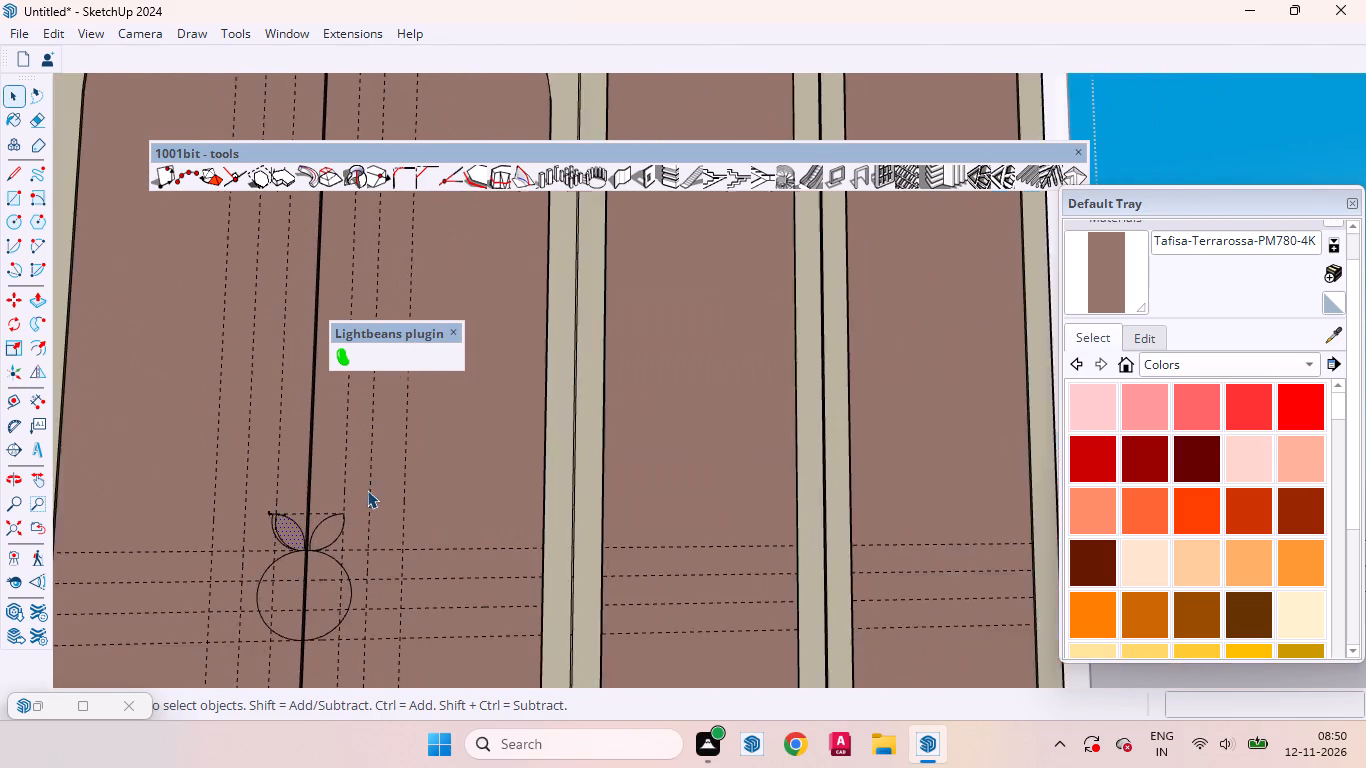
scroll(304, 513, up, 7)
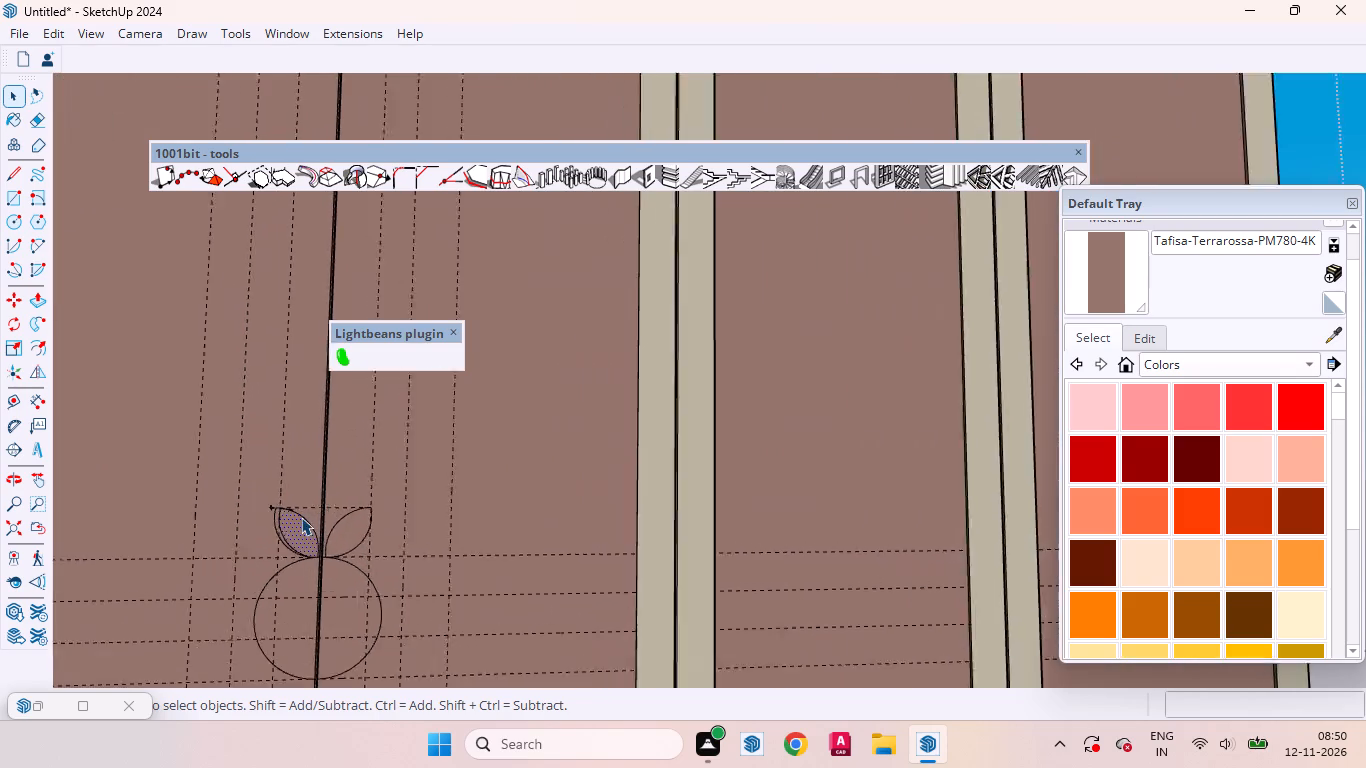
scroll(301, 517, up, 13)
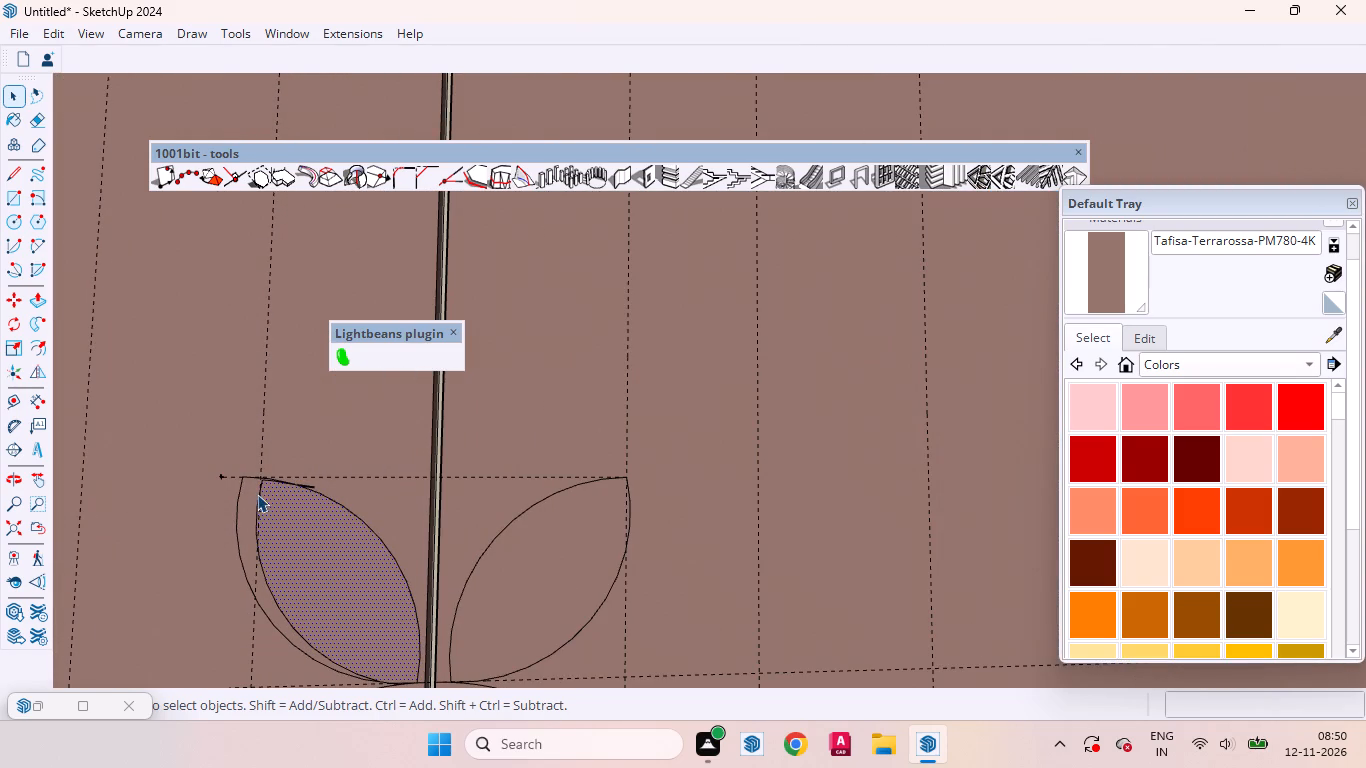
click(262, 491)
right_click(262, 491)
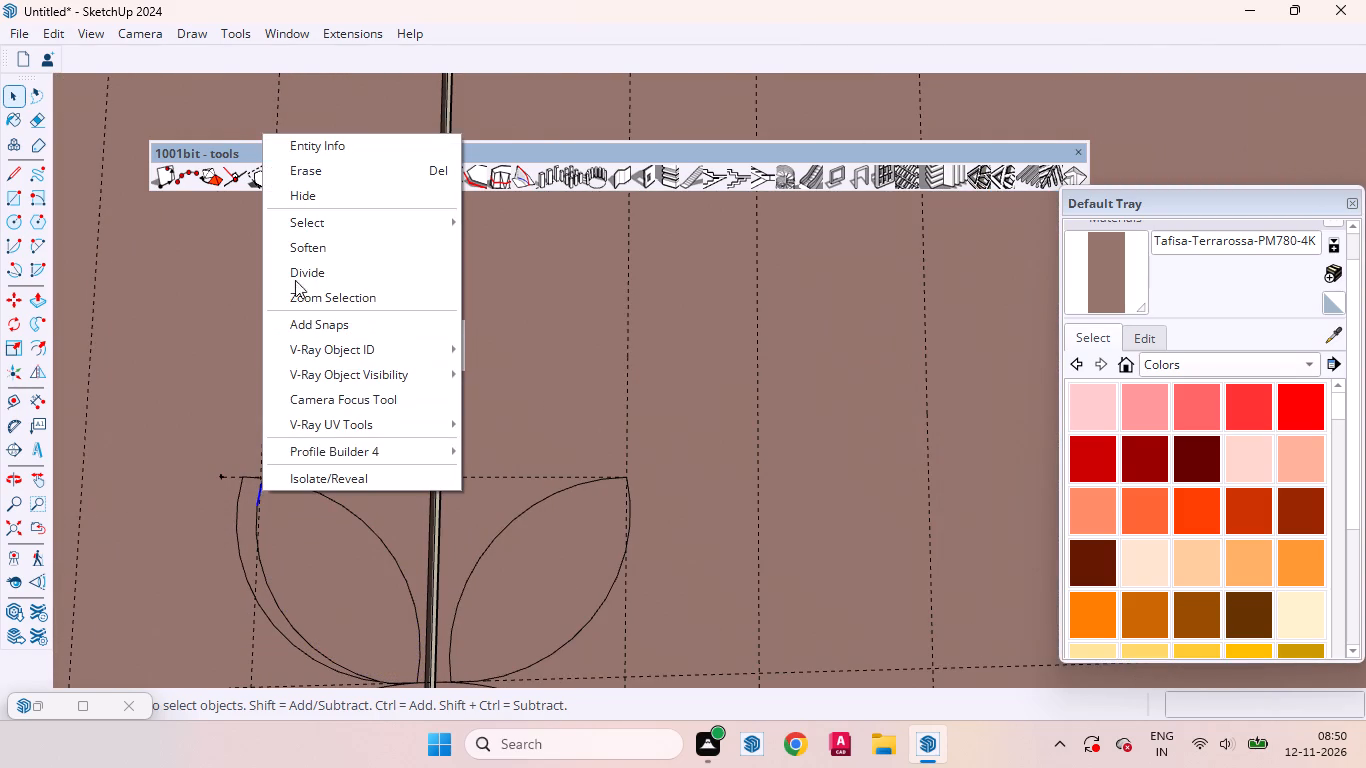
click(307, 163)
Erase the original upper arc's spur that sticks out past the shifted copy's arc near the leaf tip.
scroll(230, 524, up, 10)
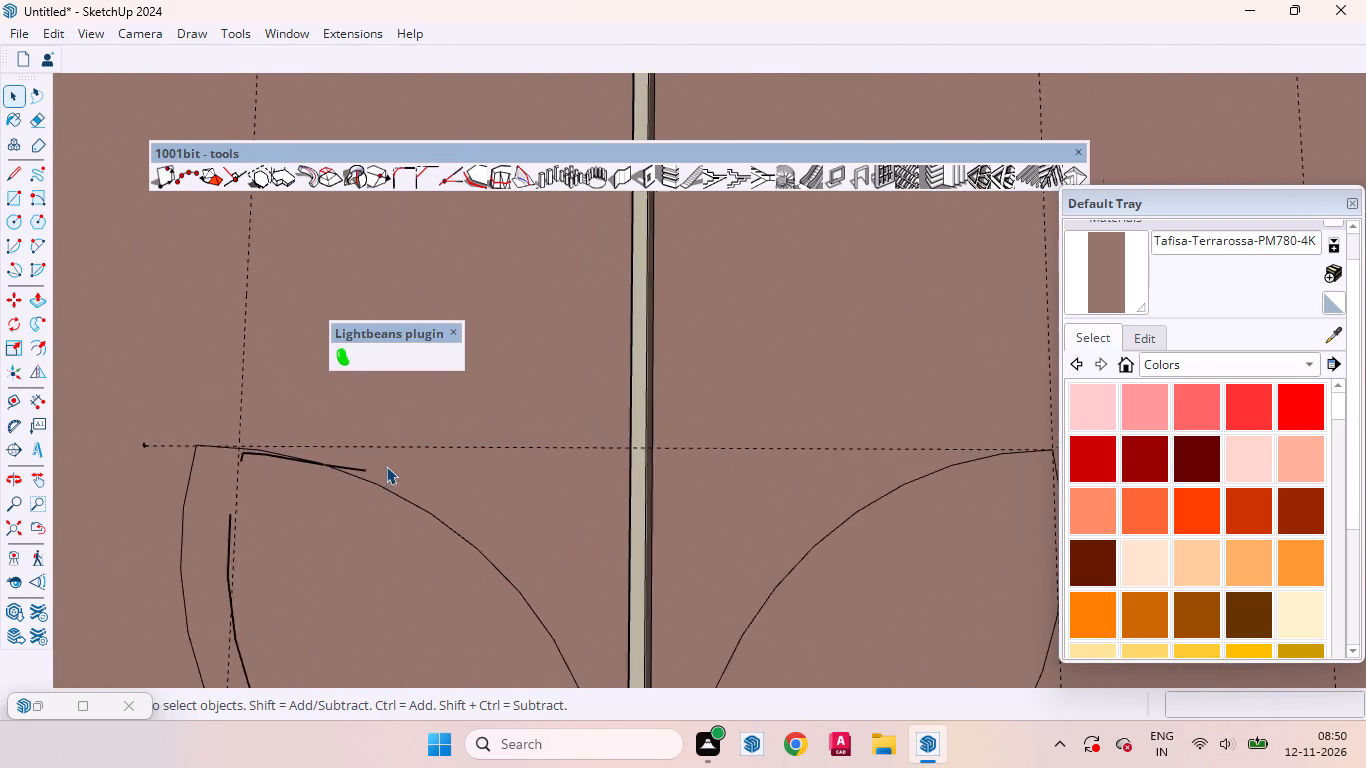
scroll(386, 466, up, 3)
click(287, 550)
click(339, 467)
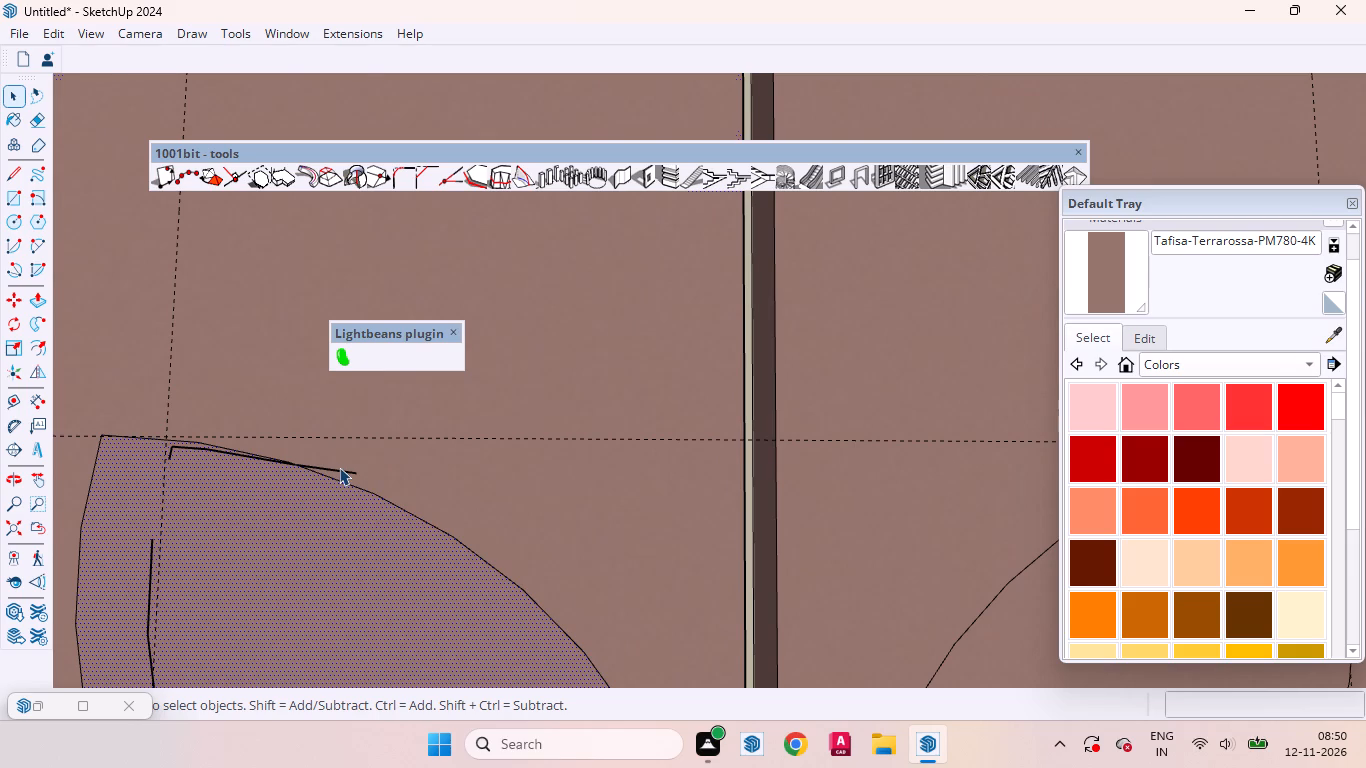
click(341, 470)
right_click(341, 470)
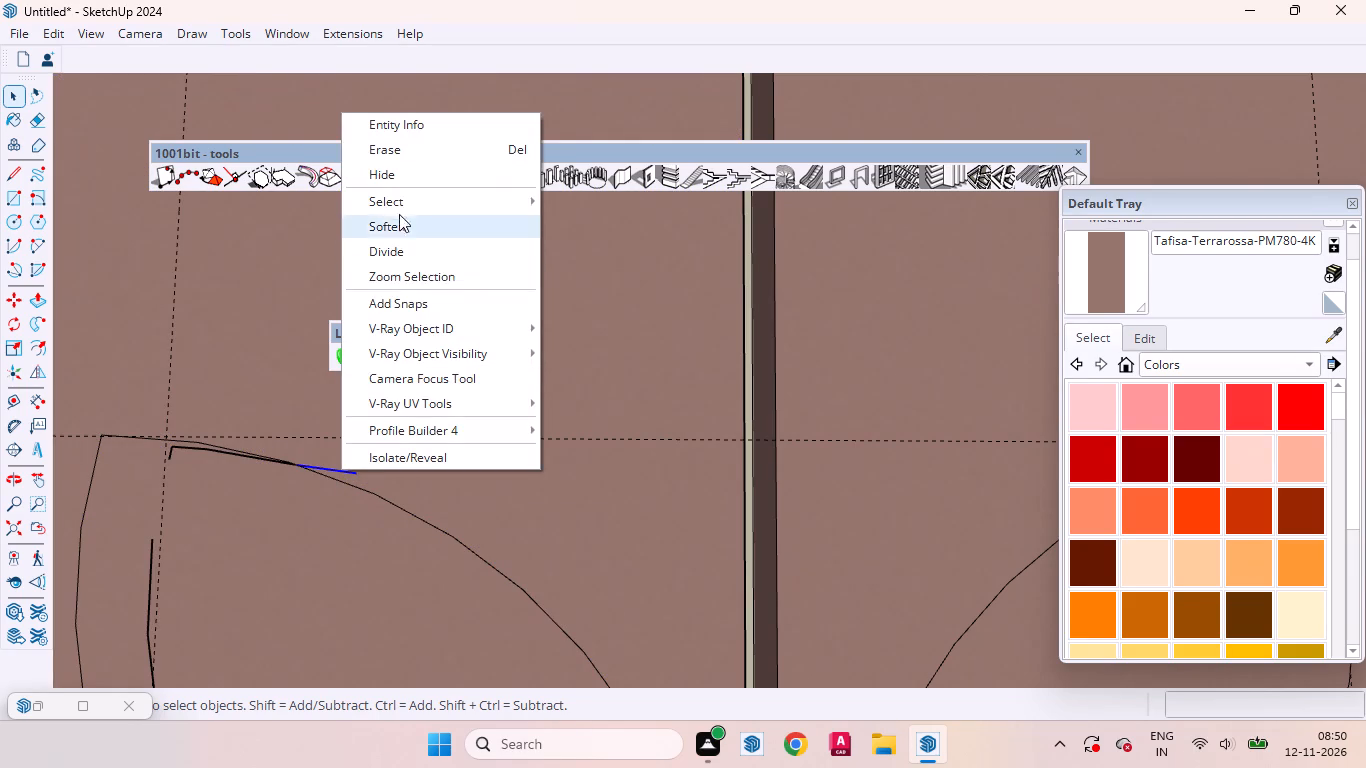
click(392, 147)
Erase the three leftover segments of the original mirrored leaf's tip inside the shifted copy on the left door.
scroll(176, 435, up, 11)
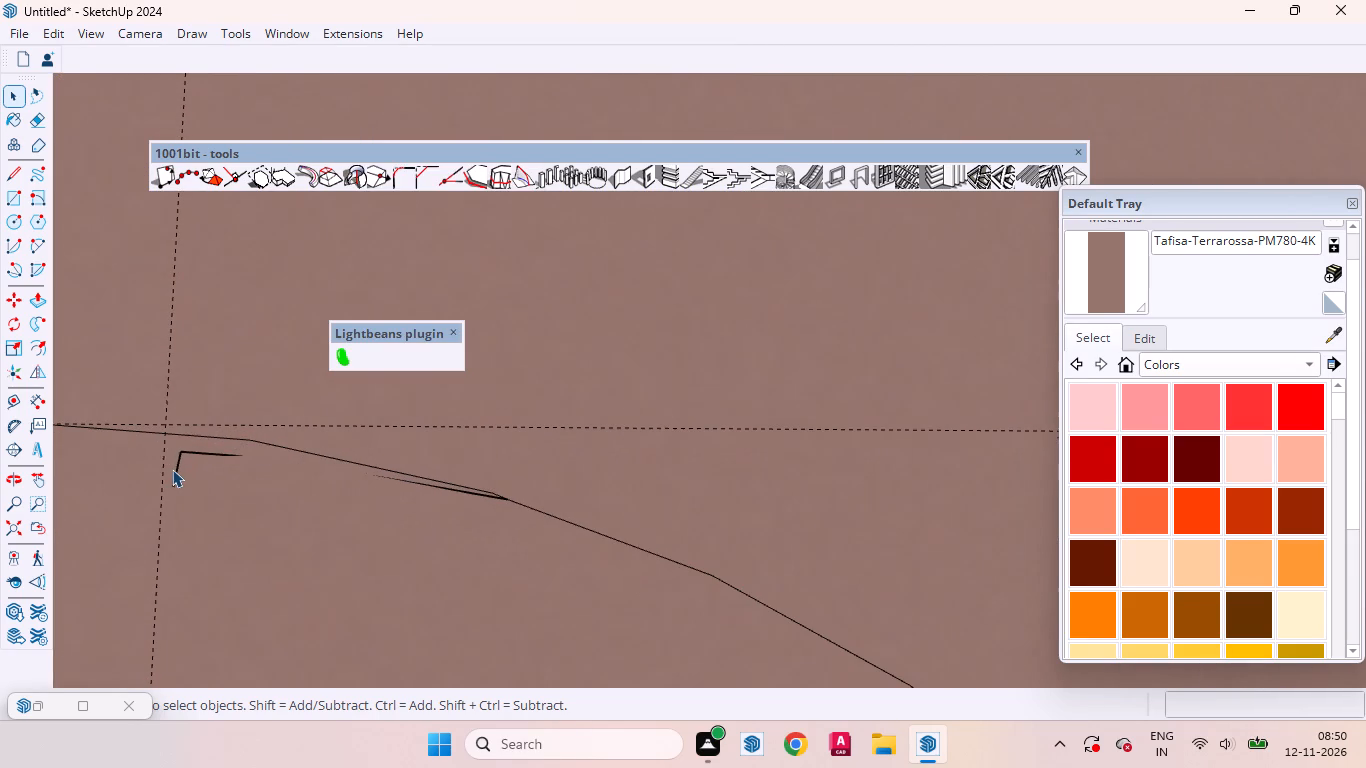
scroll(218, 531, down, 3)
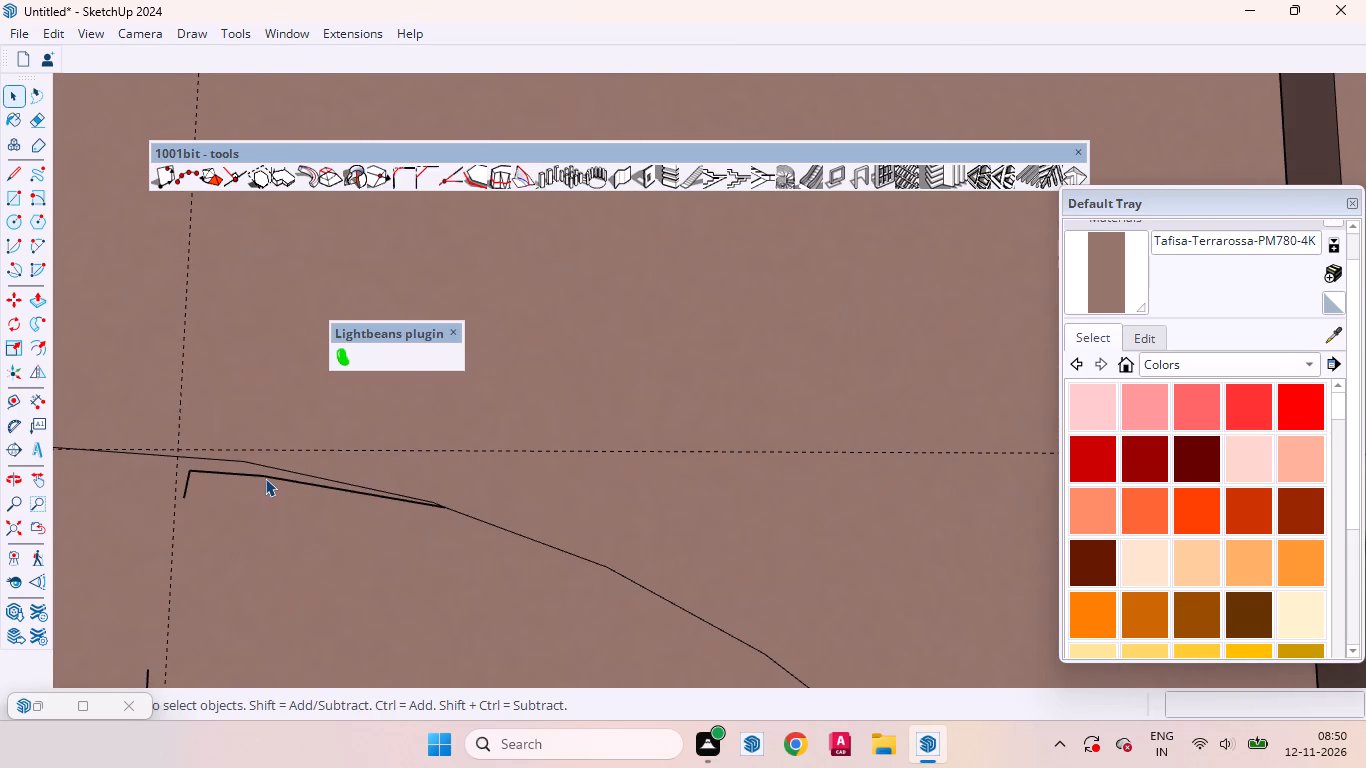
click(265, 478)
right_click(265, 478)
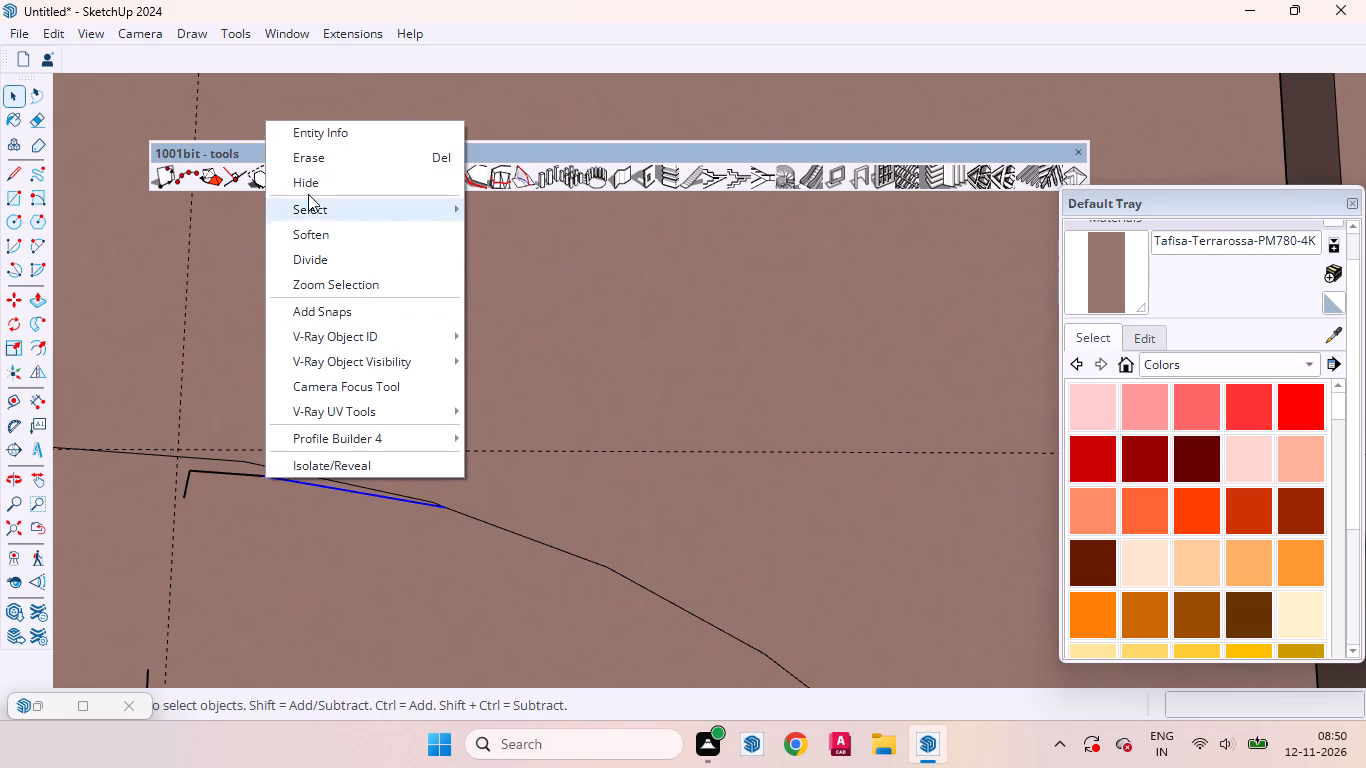
click(316, 154)
click(232, 475)
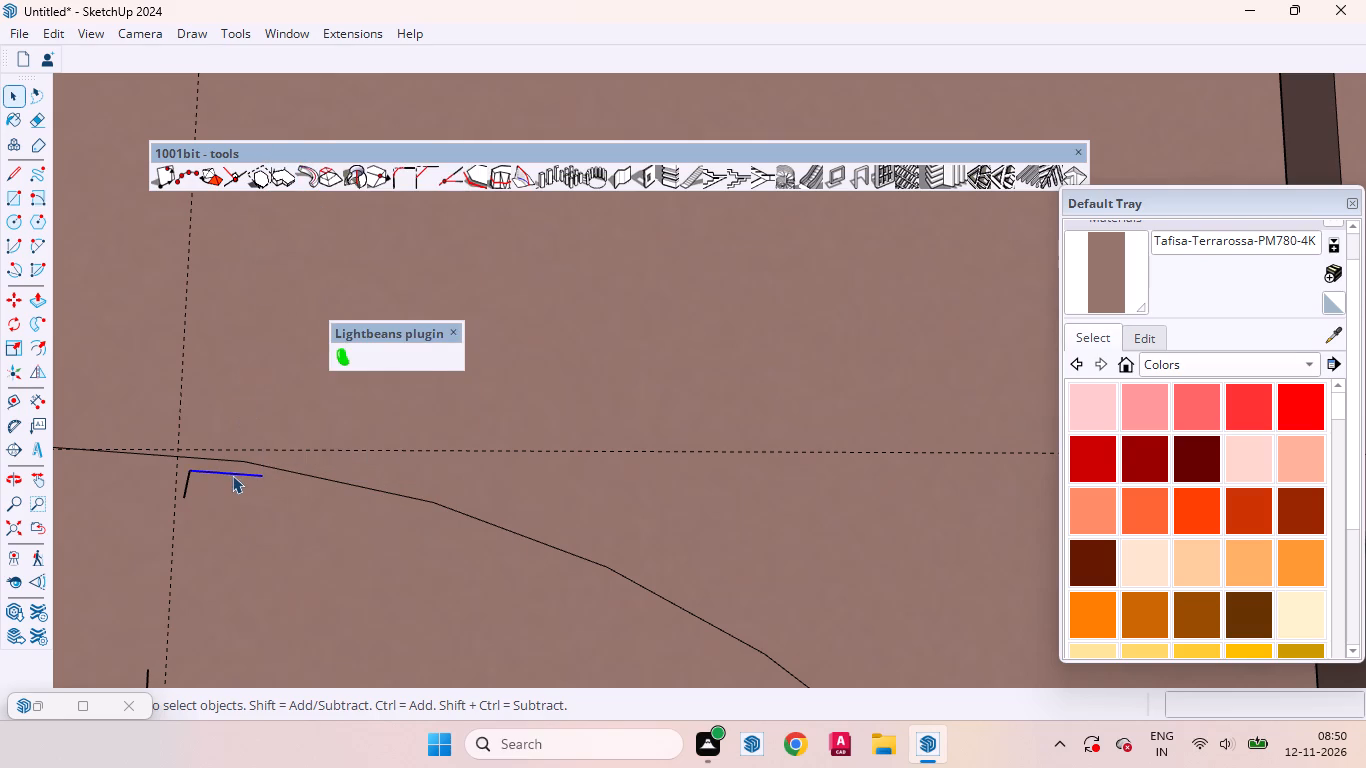
right_click(232, 475)
drag(261, 76, 262, 85)
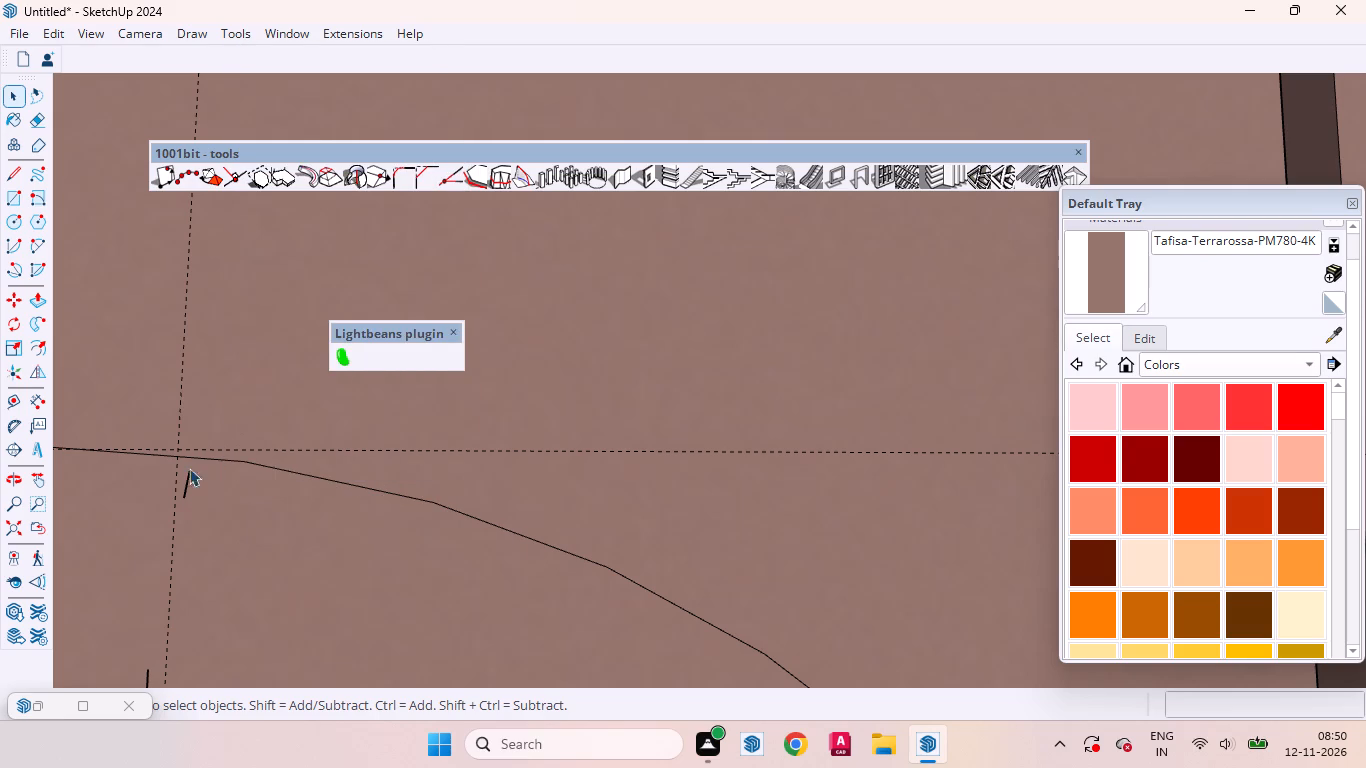
click(187, 485)
right_click(184, 485)
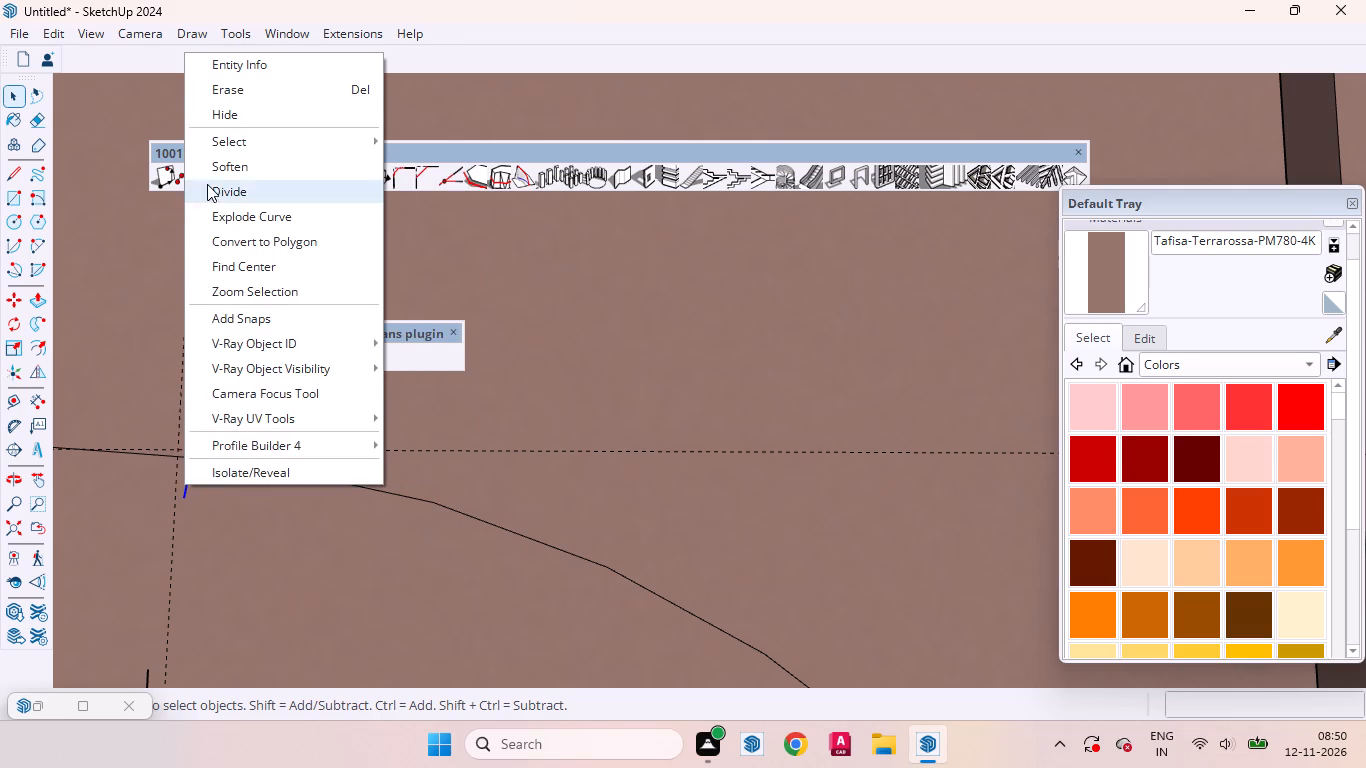
click(215, 82)
Check the left and right leaf faces by selecting each one in turn.
scroll(282, 462, down, 5)
scroll(260, 475, up, 3)
scroll(260, 470, down, 4)
scroll(257, 449, up, 1)
scroll(262, 449, down, 4)
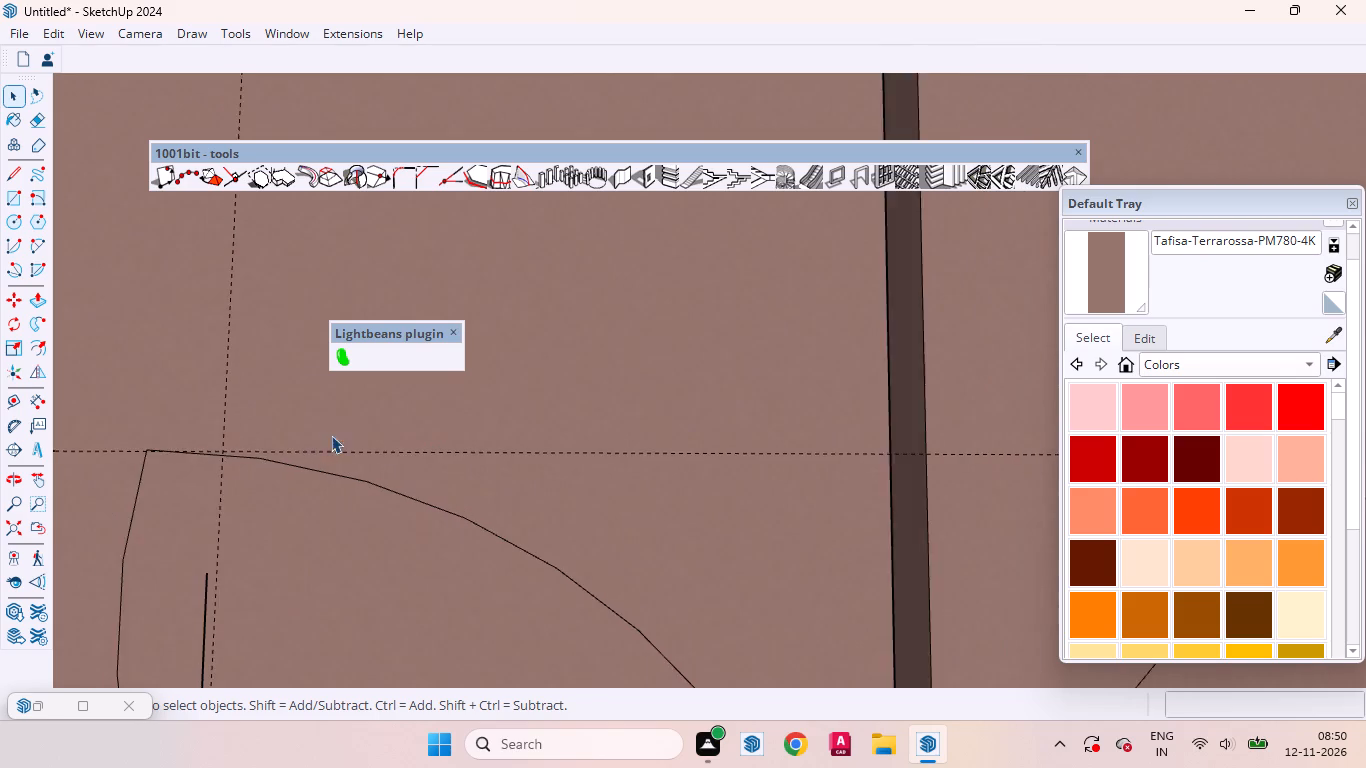
scroll(331, 435, down, 14)
click(376, 561)
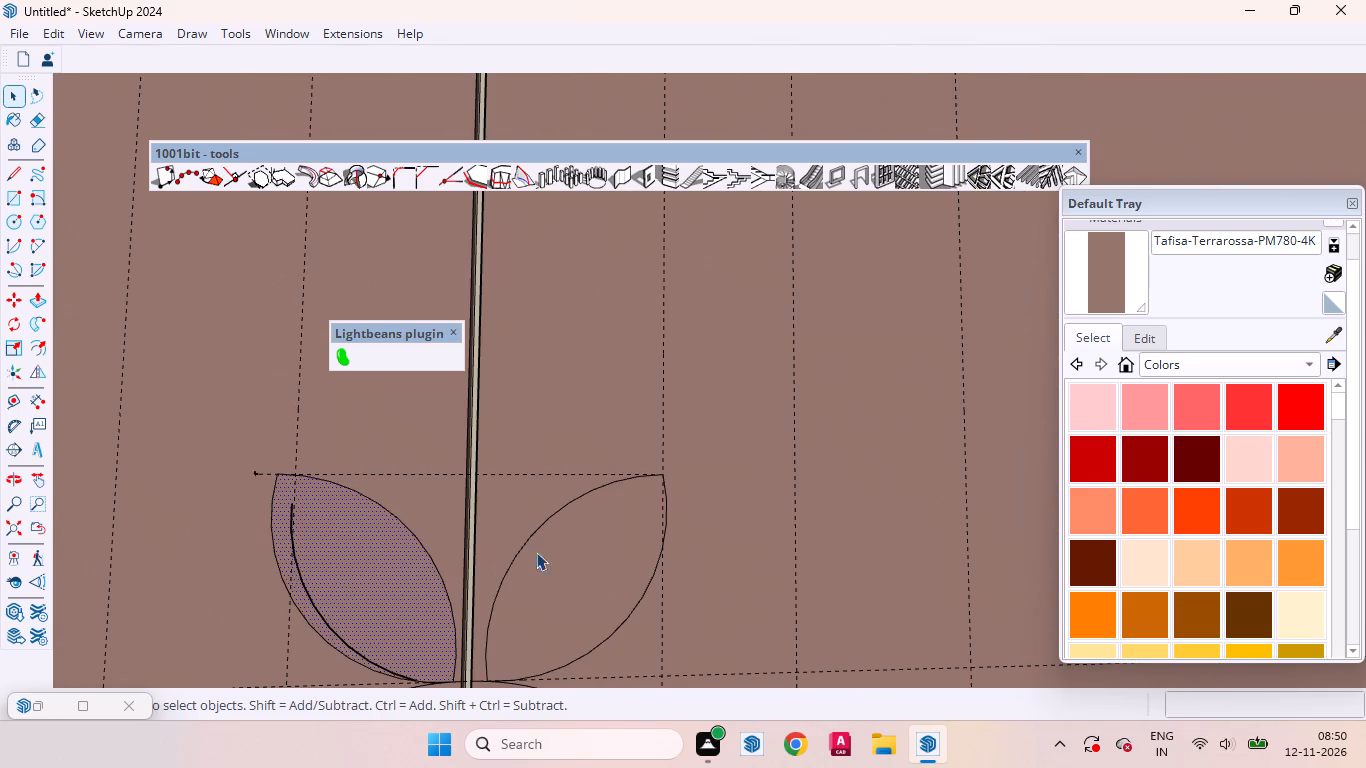
click(555, 555)
Erase the upper three segments of the original mirrored leaf's remaining lower arc inside the left door's leaf.
scroll(275, 470, down, 2)
scroll(364, 658, down, 1)
scroll(364, 658, up, 4)
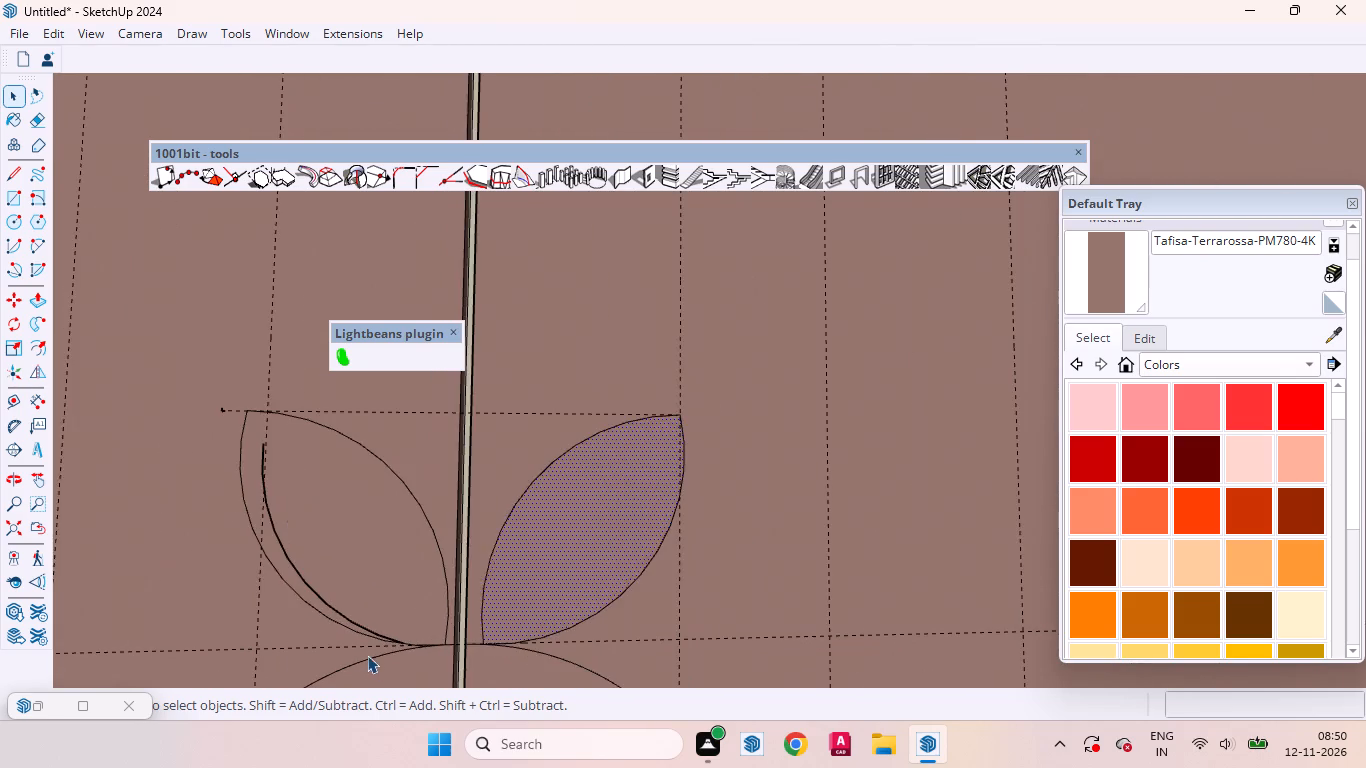
scroll(387, 654, up, 7)
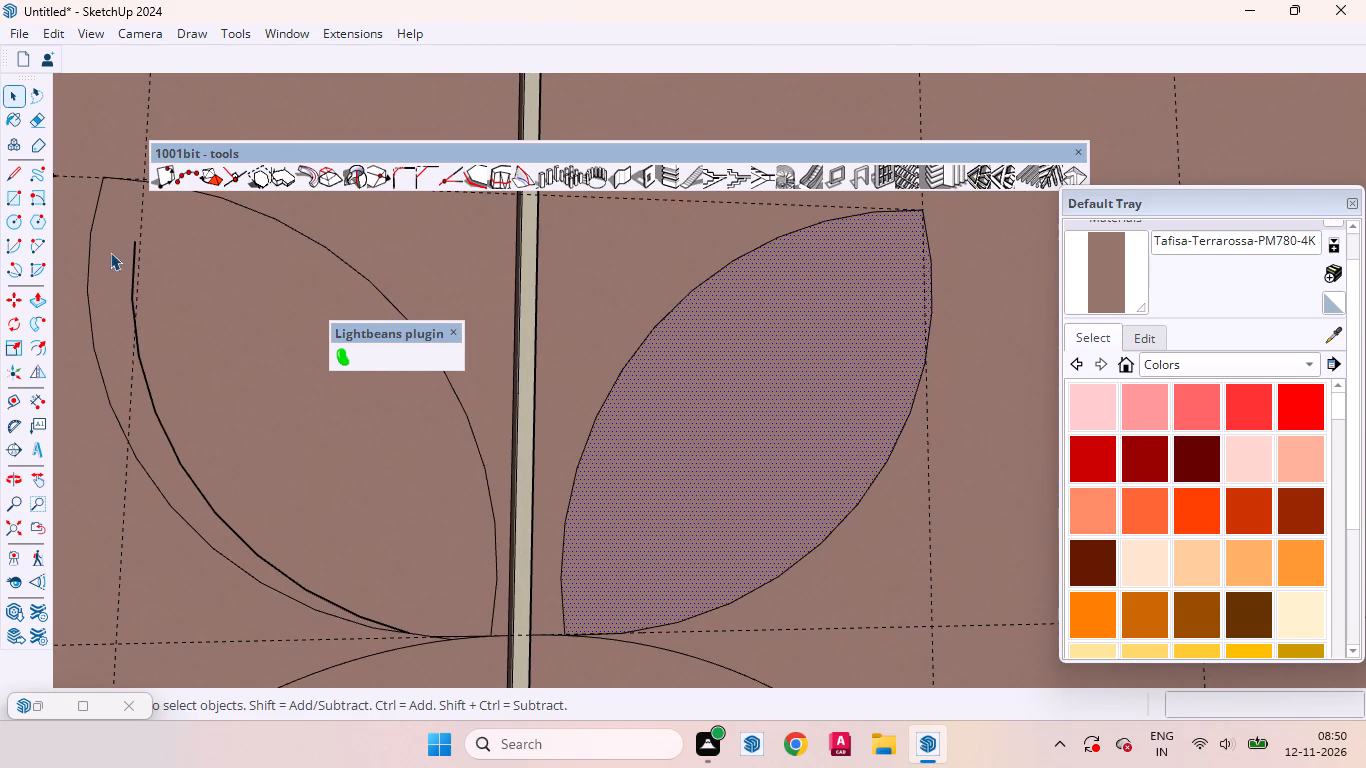
drag(98, 238, 204, 317)
drag(204, 317, 203, 316)
key(Delete)
drag(102, 298, 184, 369)
key(Delete)
drag(126, 335, 225, 410)
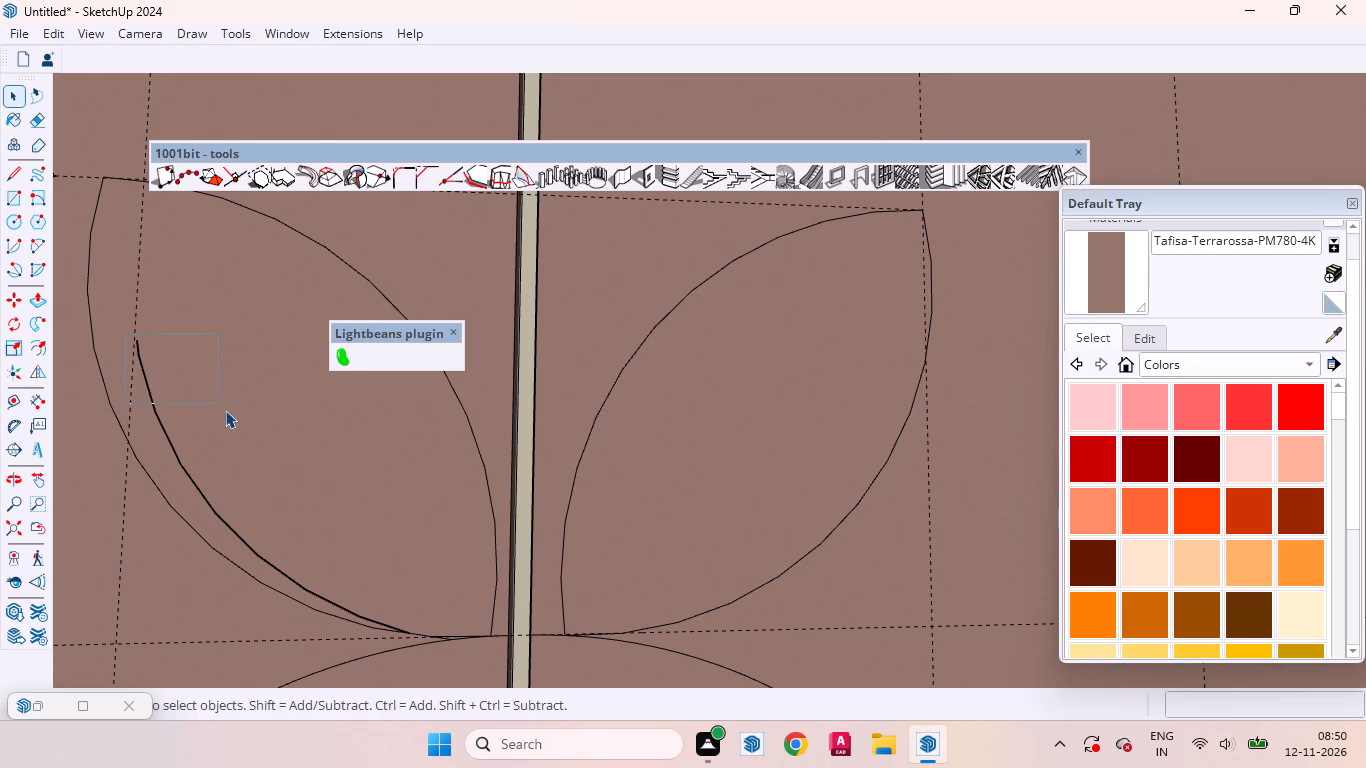
drag(225, 410, 227, 410)
key(Delete)
drag(104, 327, 207, 405)
click(140, 358)
right_click(140, 358)
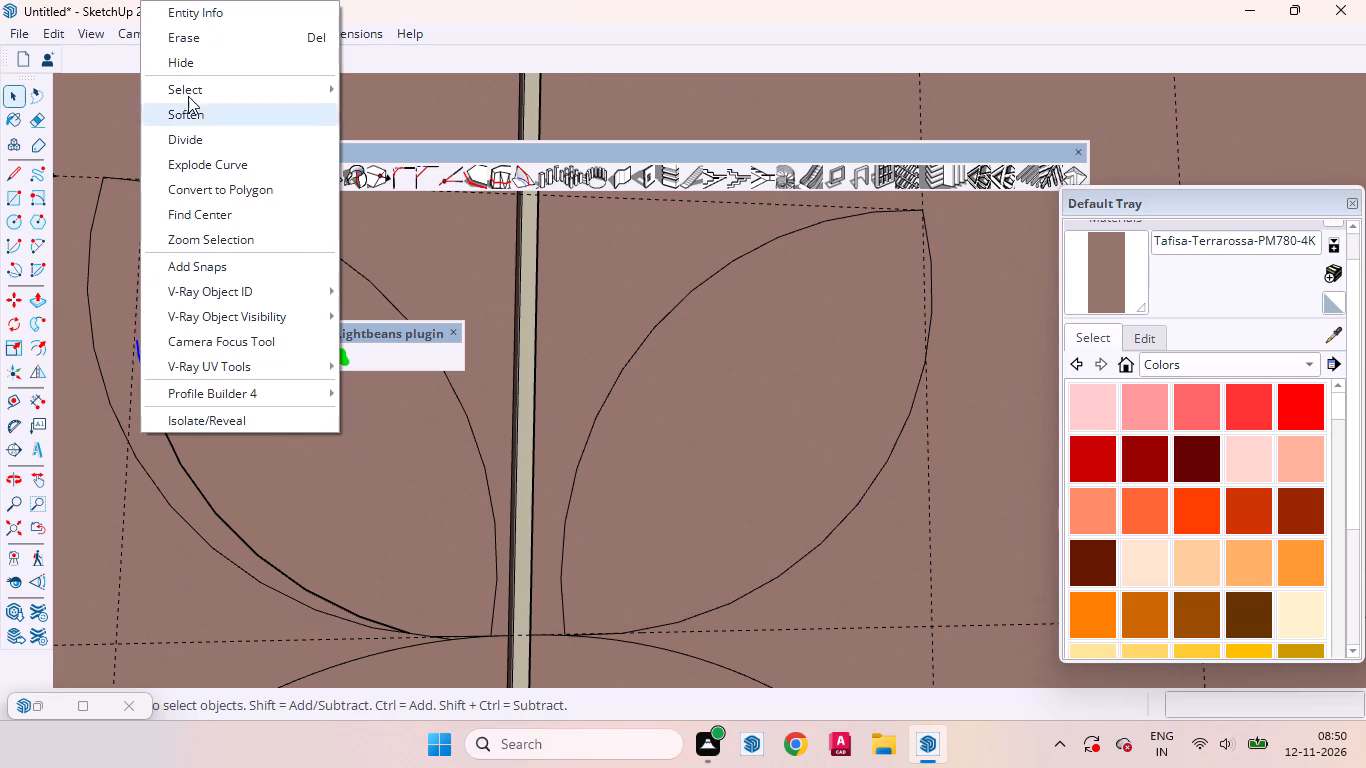
click(187, 40)
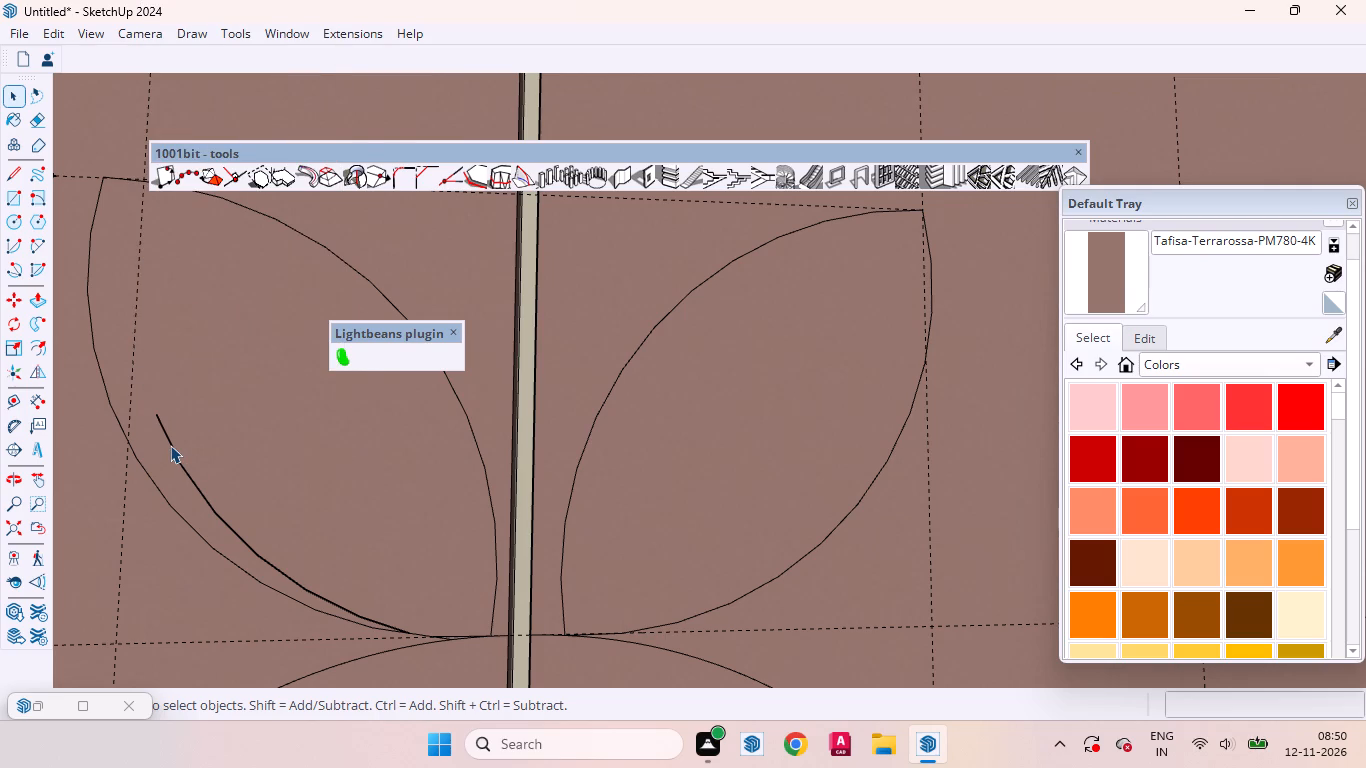
Erase four more consecutive segments of the leftover inner arc, working down its middle stretch toward the leaf's base.
click(170, 445)
right_click(170, 445)
click(220, 126)
click(197, 483)
right_click(196, 483)
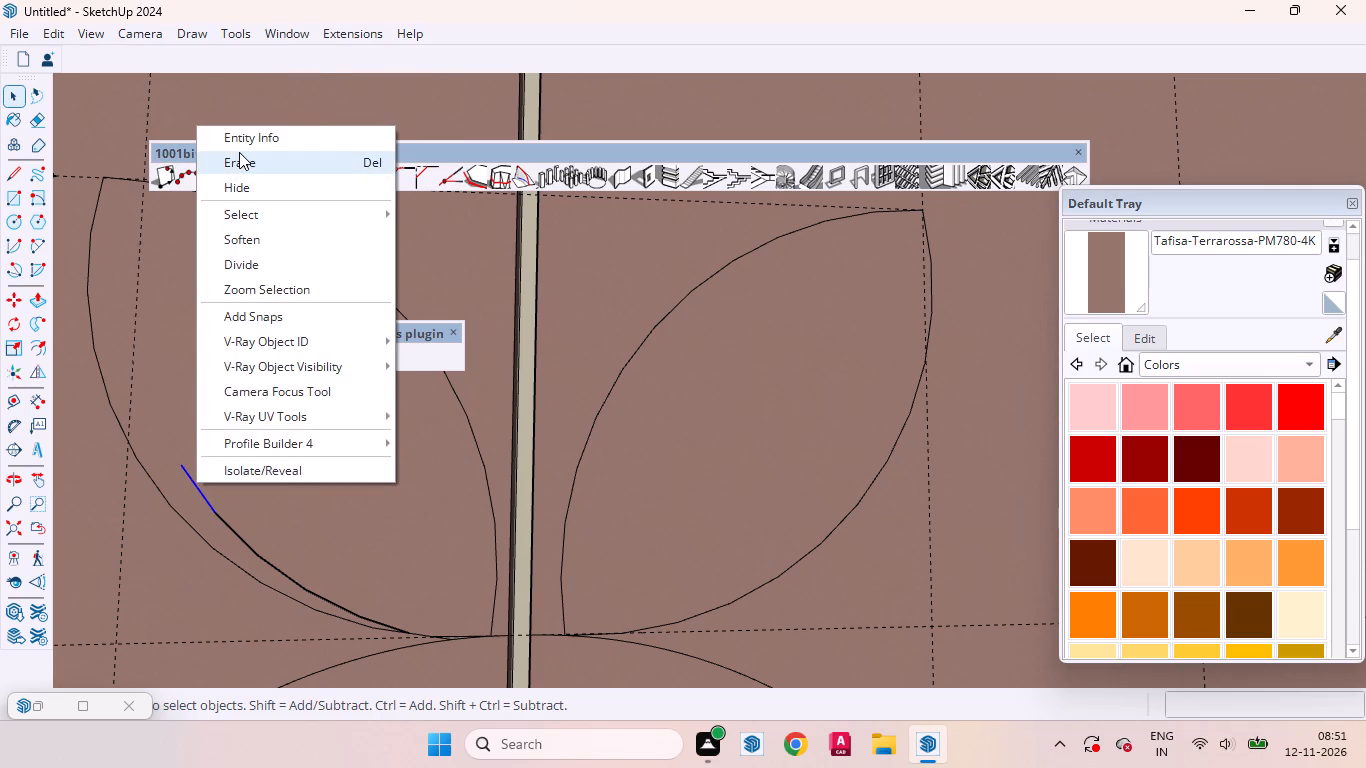
click(239, 152)
click(241, 538)
right_click(241, 538)
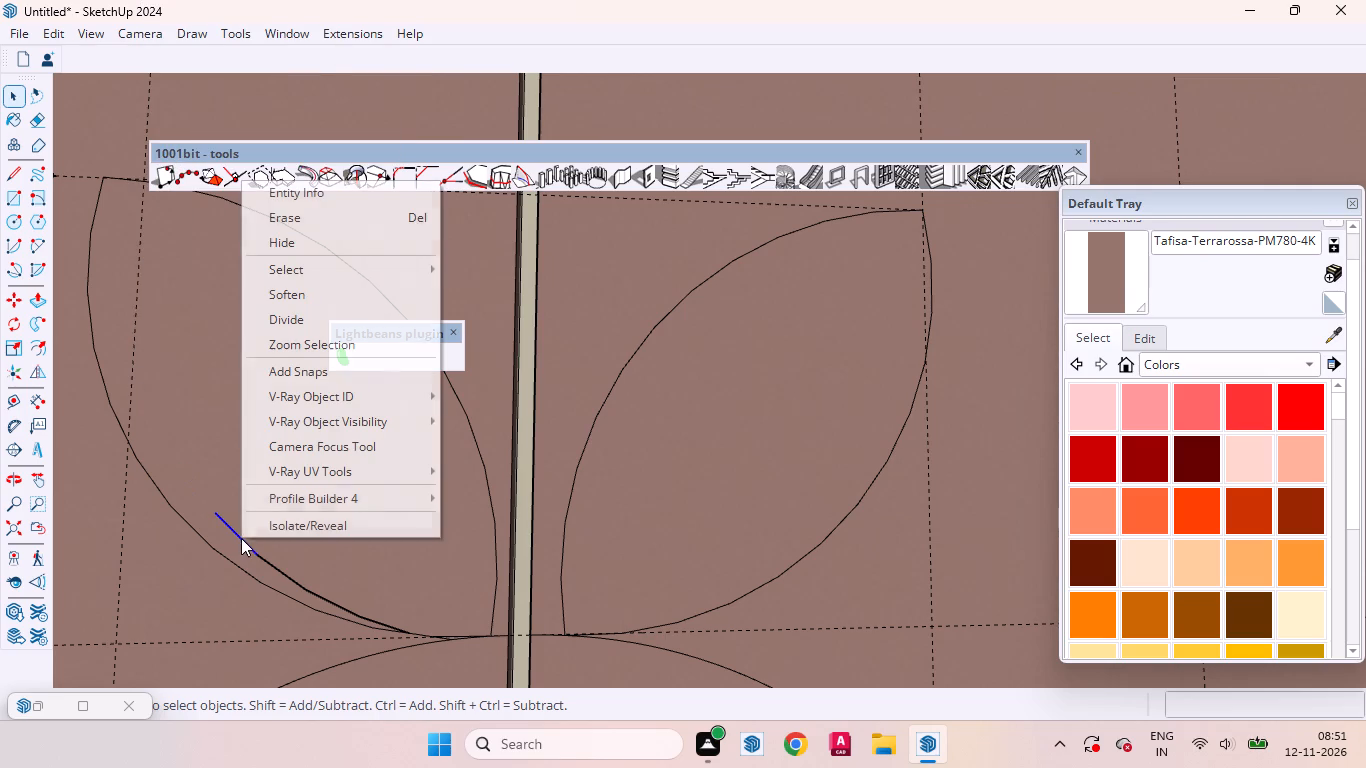
drag(277, 219, 278, 229)
click(287, 577)
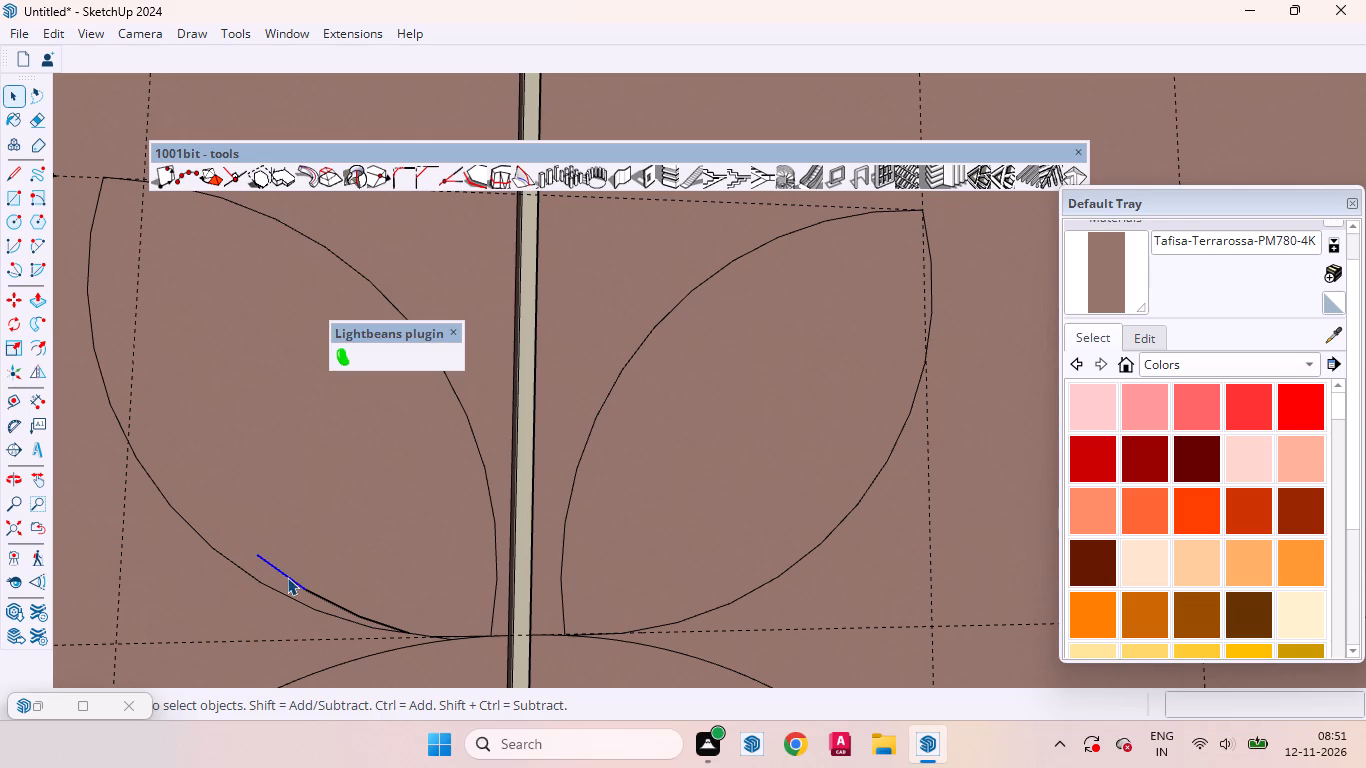
right_click(287, 577)
click(329, 258)
Erase the short spur running from the left leaf's lower arc down to the circle's top edge.
click(363, 488)
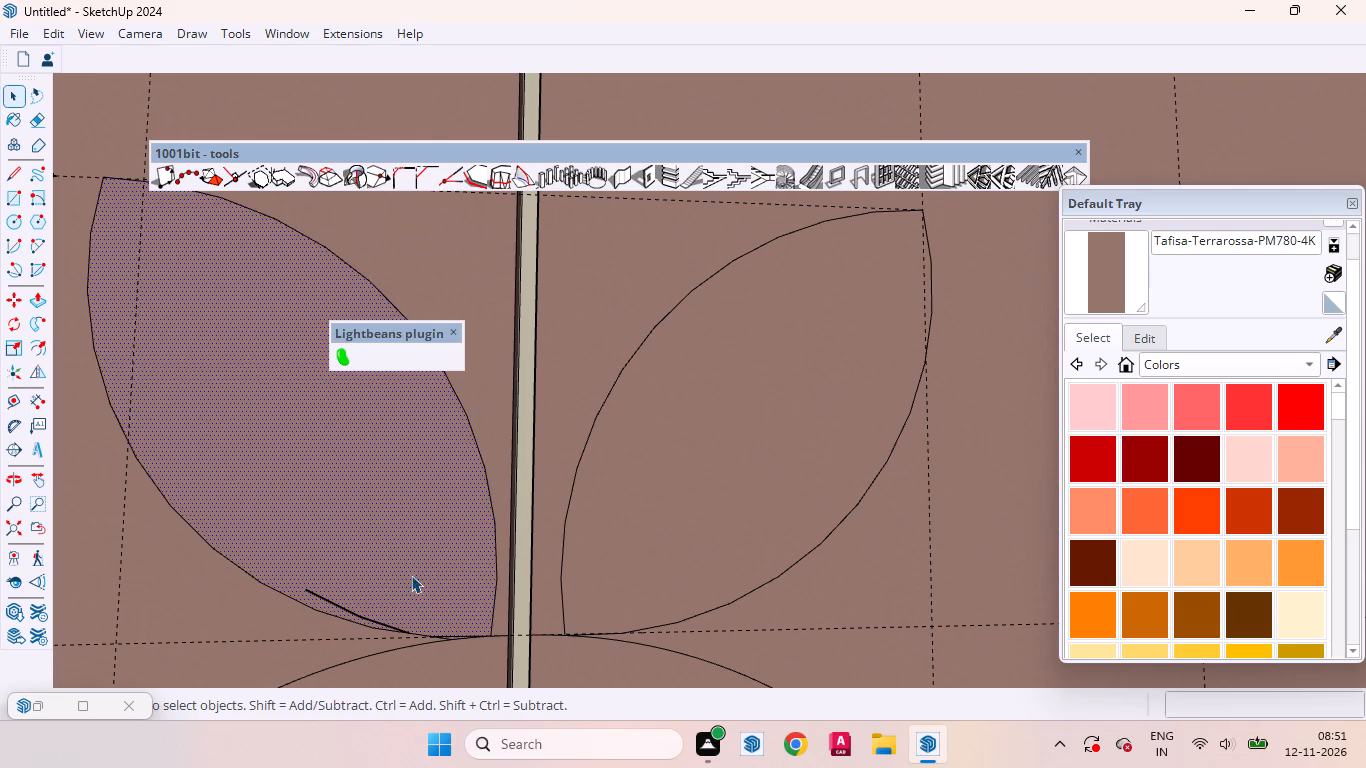
scroll(379, 646, up, 5)
scroll(352, 489, down, 4)
scroll(461, 617, up, 8)
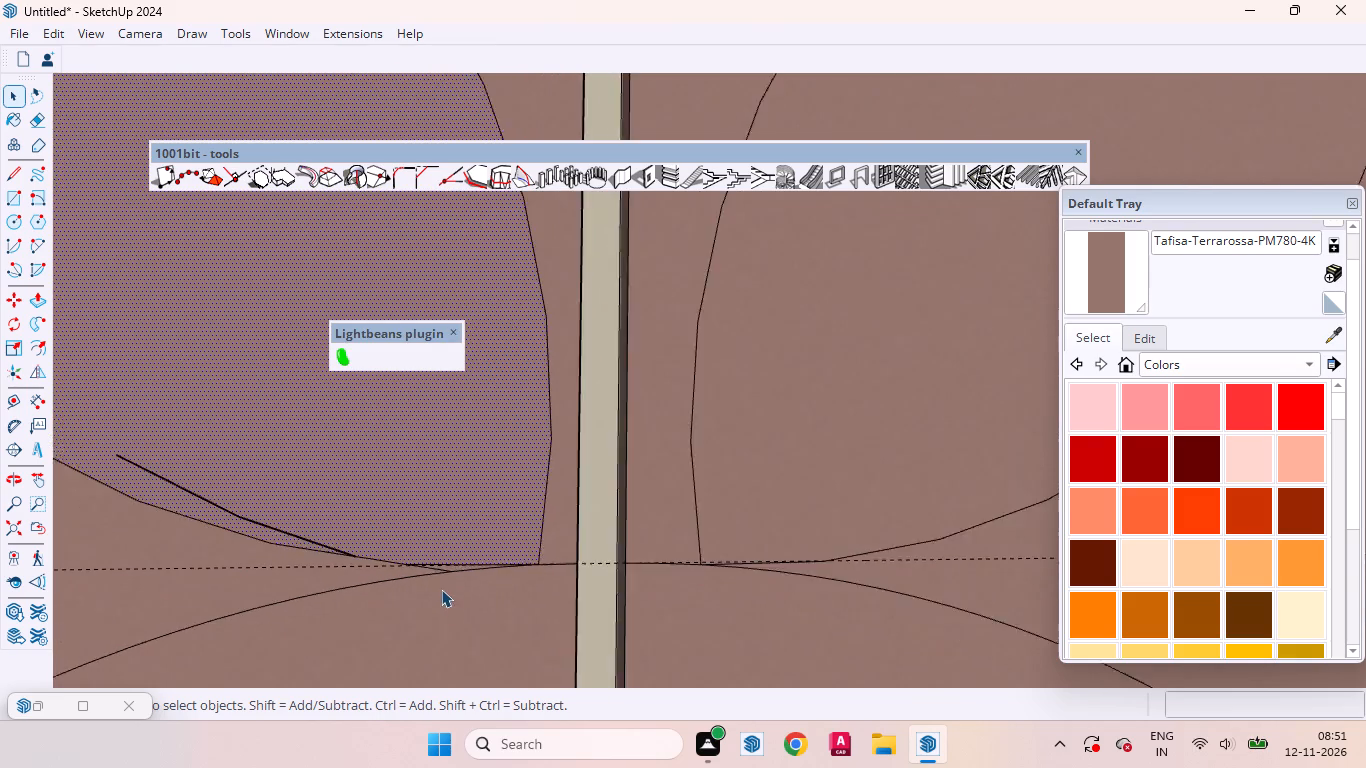
scroll(441, 589, up, 8)
click(441, 552)
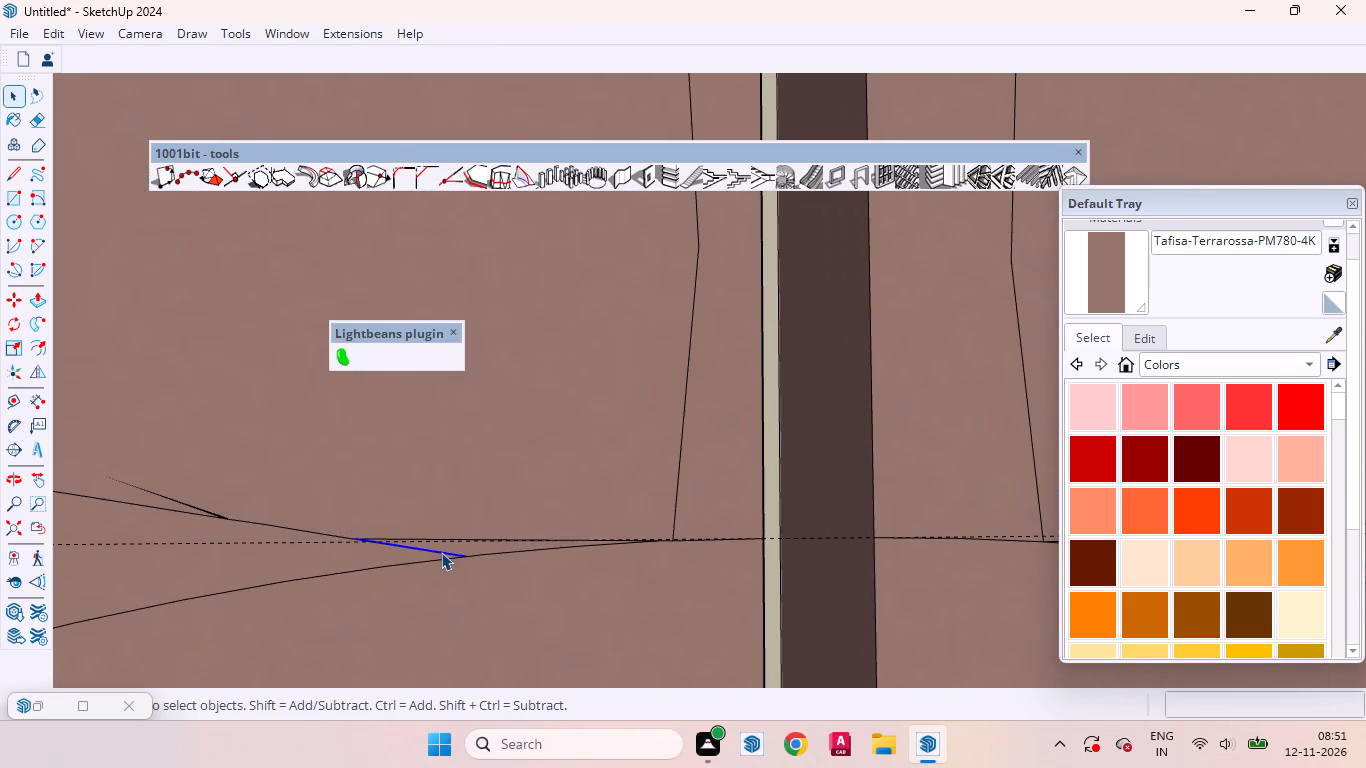
right_click(441, 552)
click(505, 228)
Erase the last two segments of the leftover inner arc beside the left leaf's base.
scroll(427, 568, down, 14)
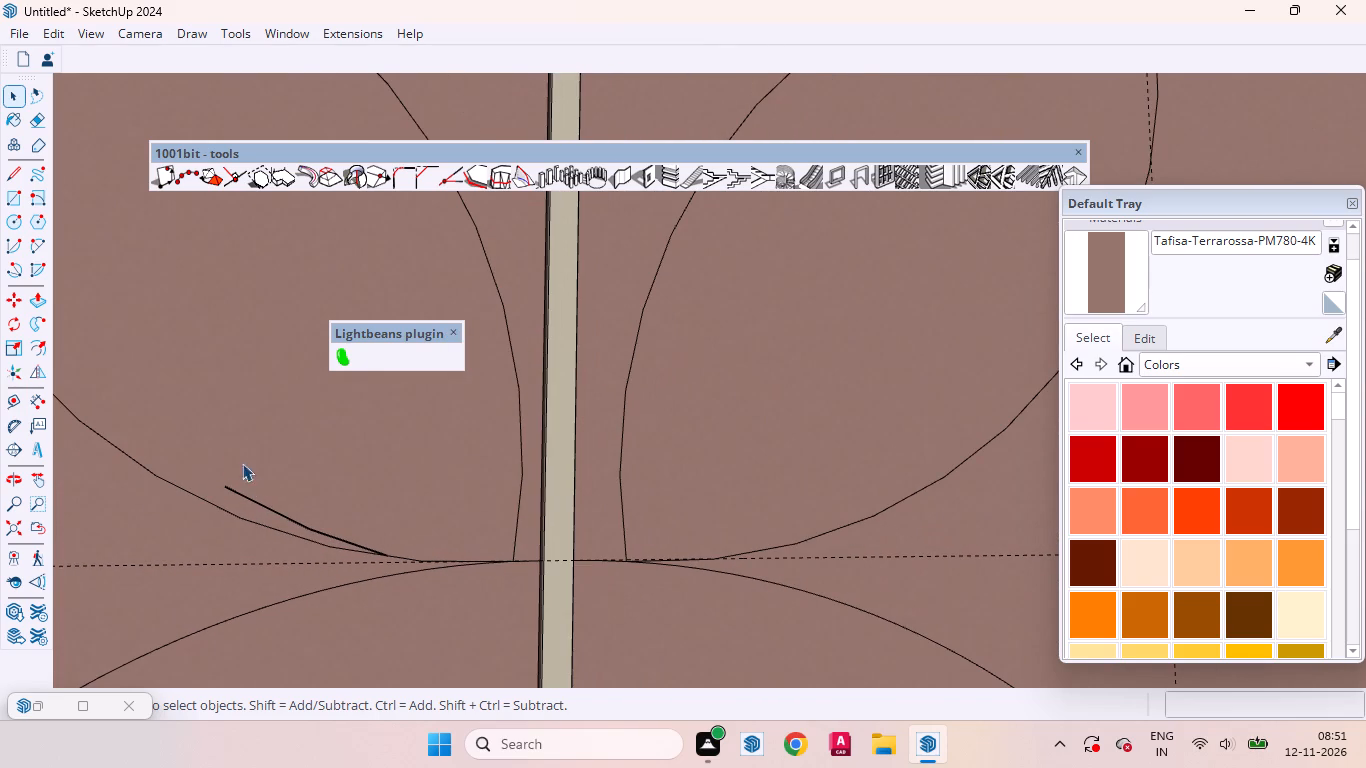
drag(215, 460, 335, 520)
click(285, 516)
right_click(285, 516)
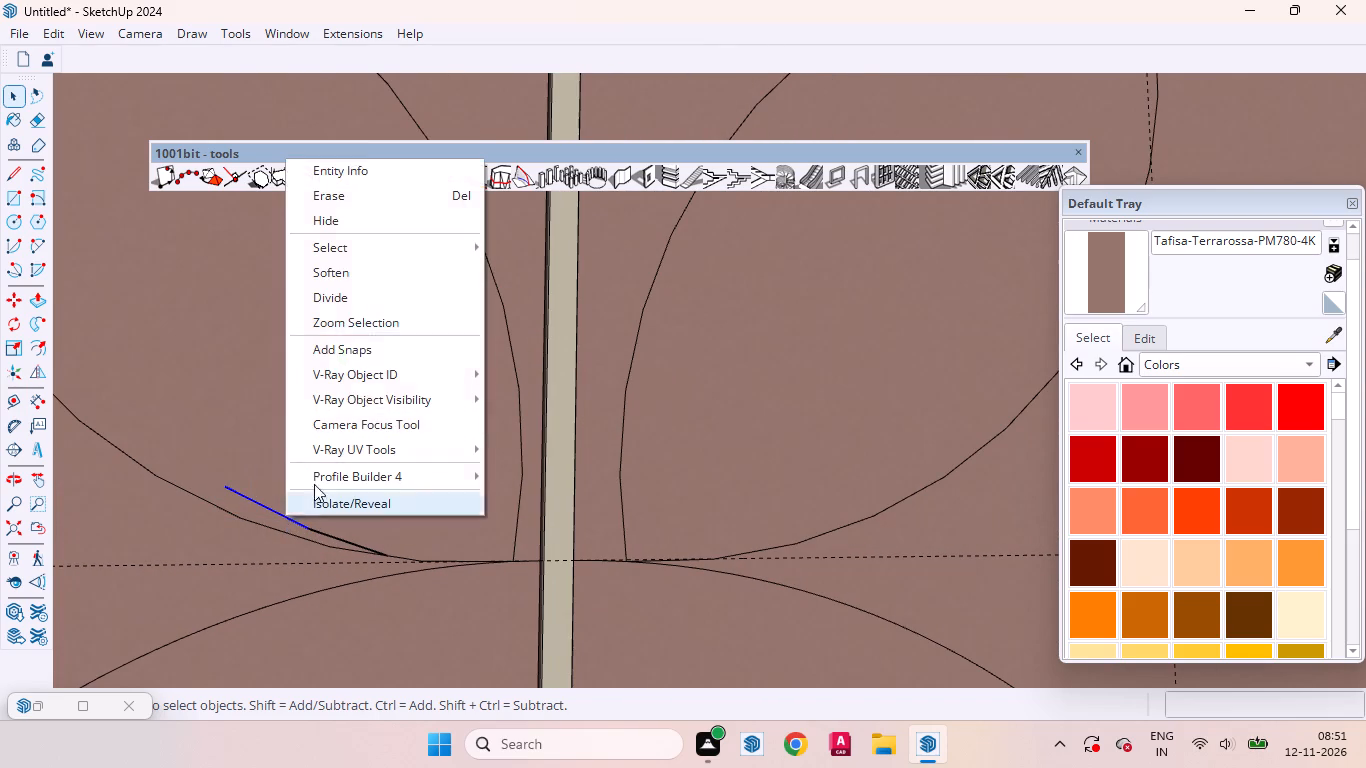
drag(310, 193, 312, 213)
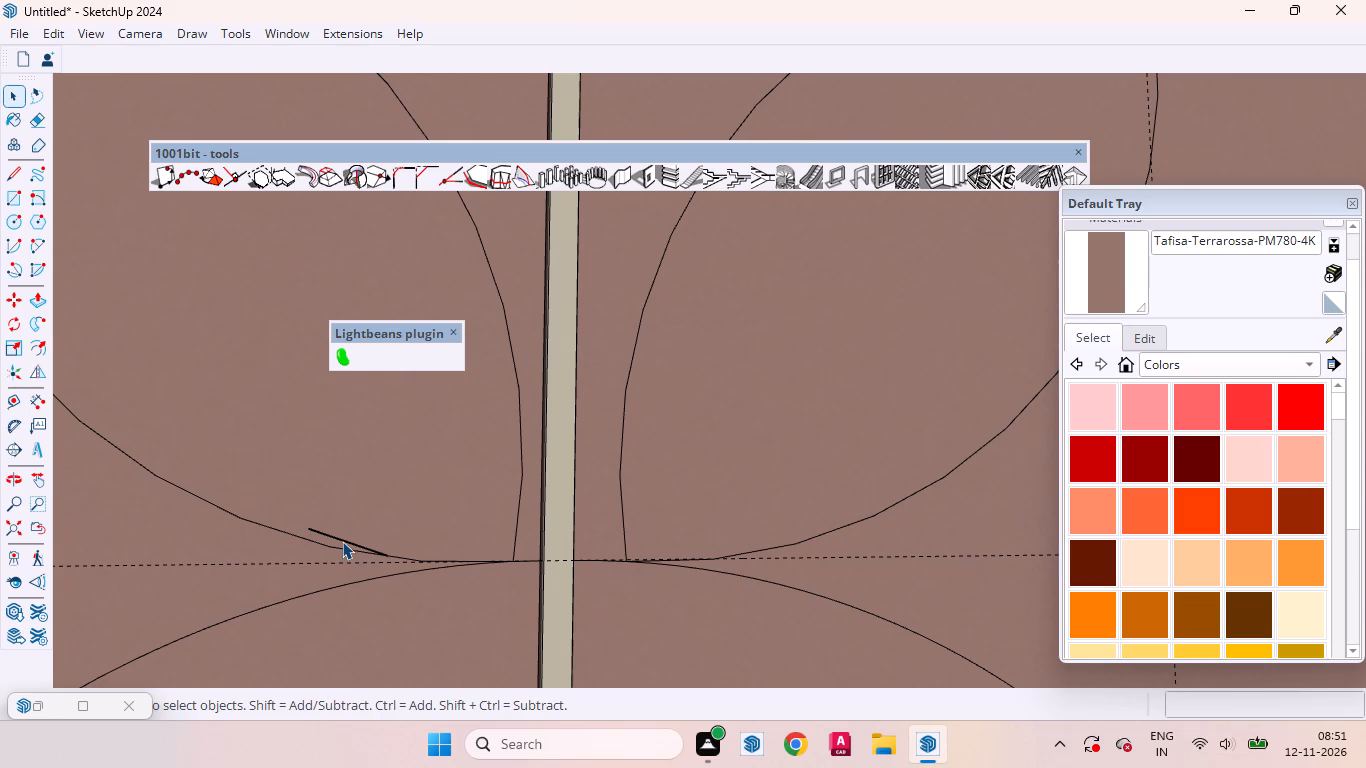
click(342, 541)
right_click(342, 541)
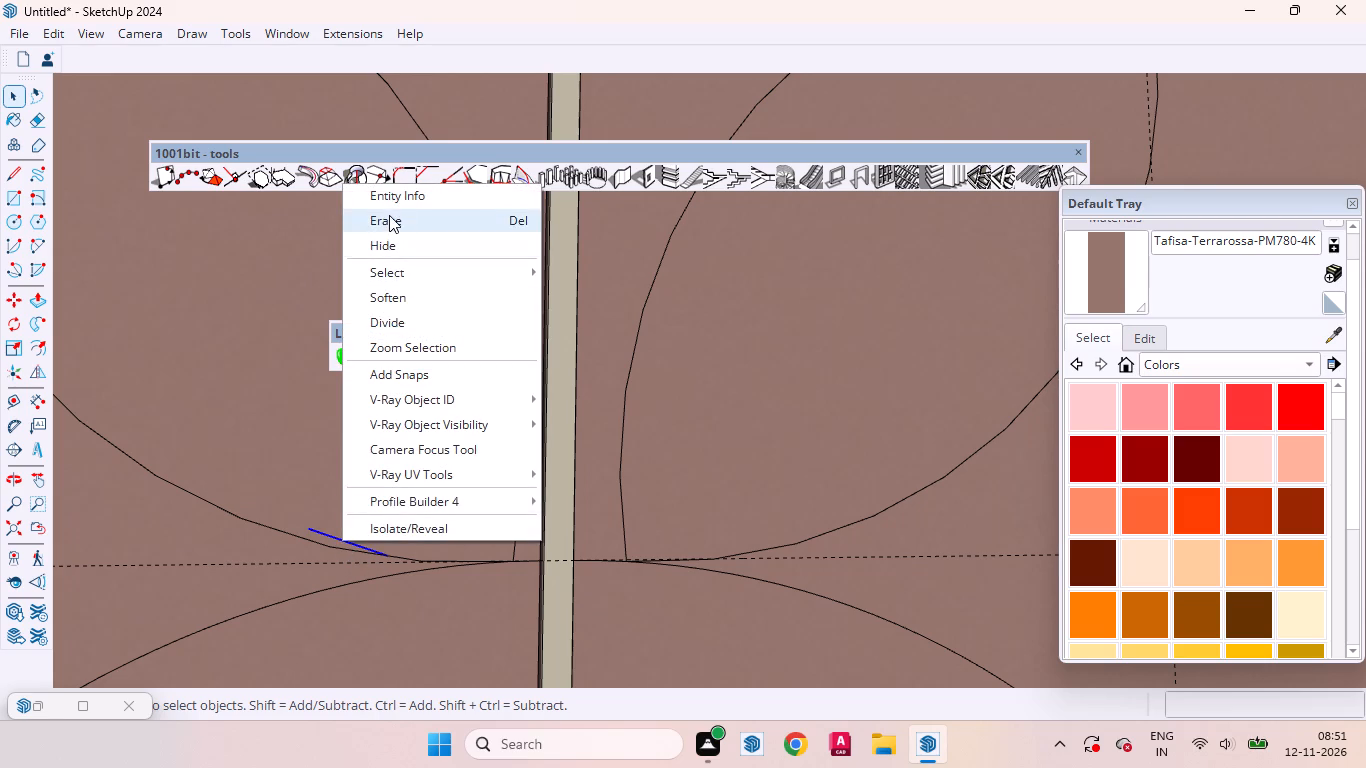
drag(389, 215, 390, 227)
Examine the cleaned leaf pair and circle on the arched doors, up close and within the whole wardrobe front.
click(449, 475)
click(726, 431)
scroll(426, 543, up, 1)
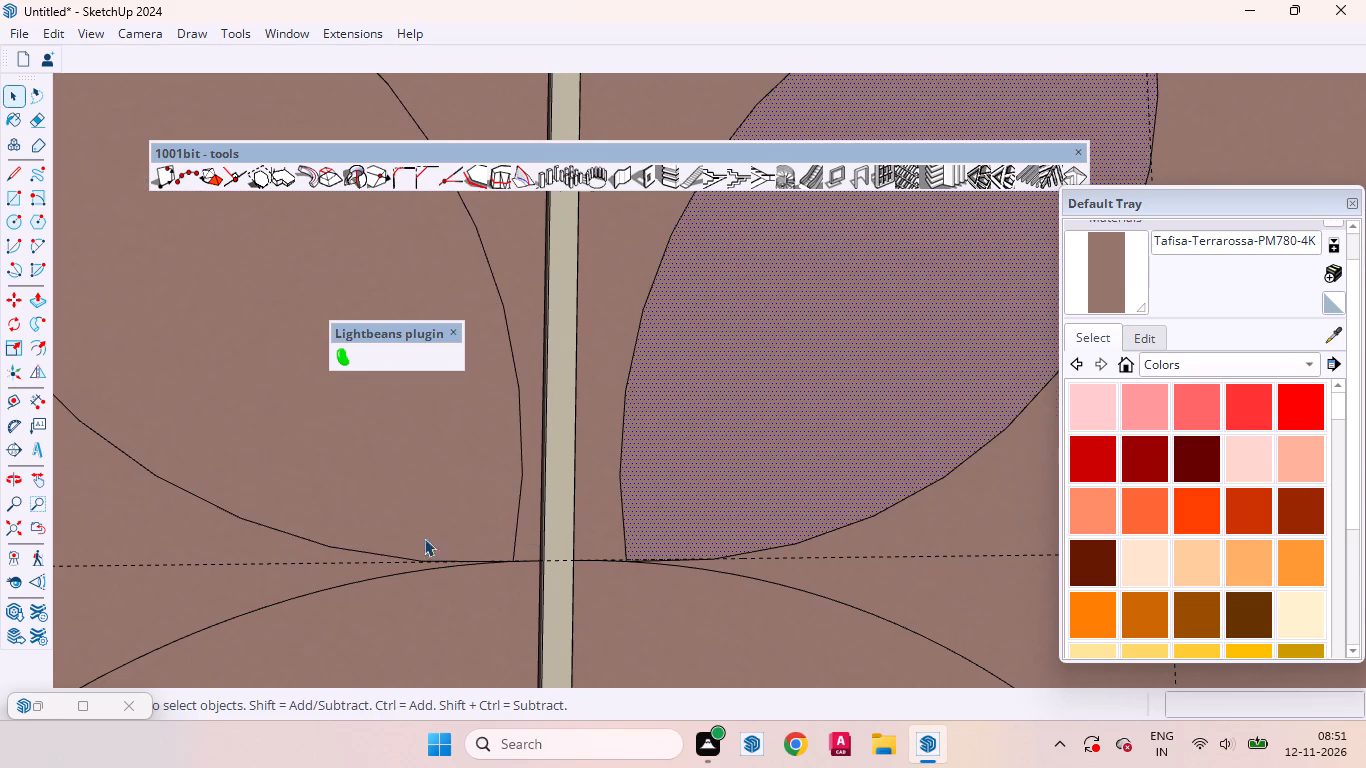
scroll(449, 519, down, 20)
scroll(449, 519, down, 1)
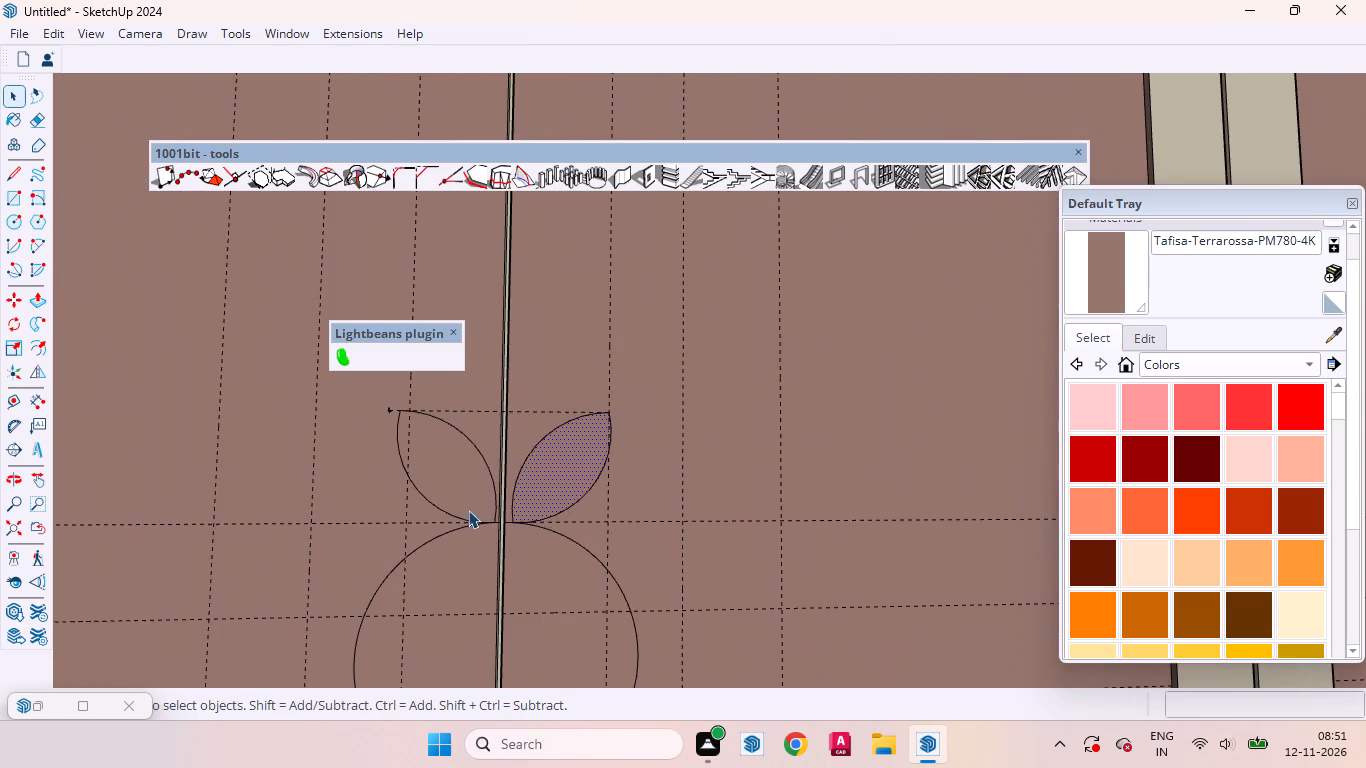
scroll(466, 507, down, 5)
click(449, 630)
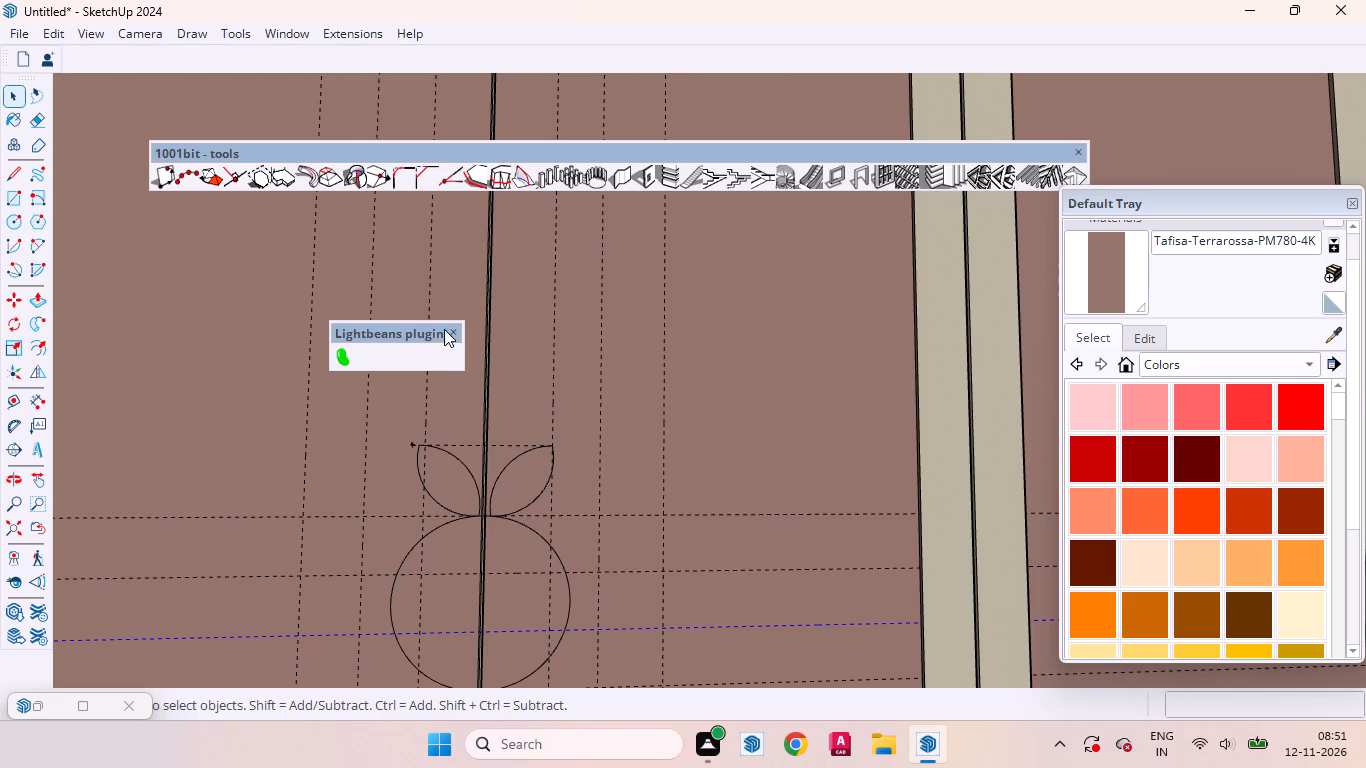
scroll(370, 546, down, 1)
scroll(413, 591, up, 4)
scroll(412, 593, down, 7)
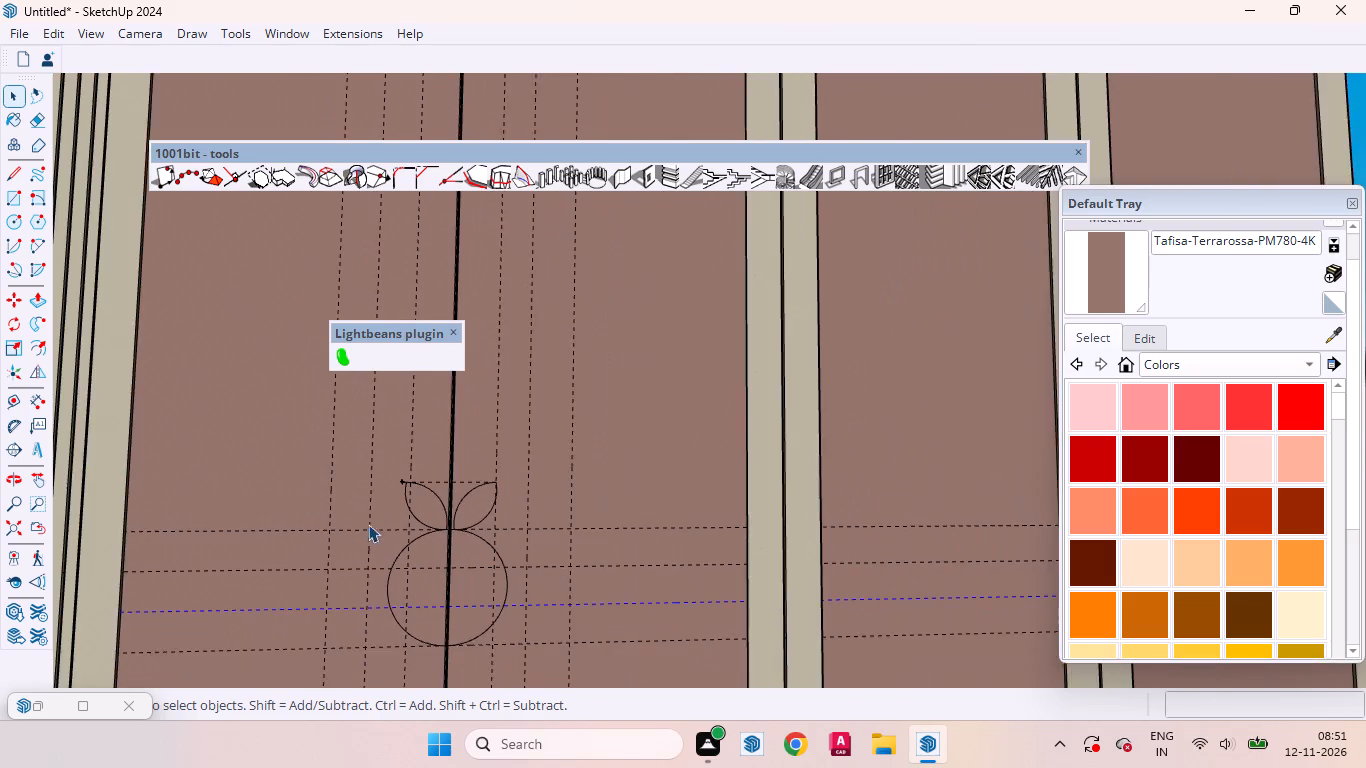
scroll(368, 524, down, 2)
scroll(647, 288, down, 5)
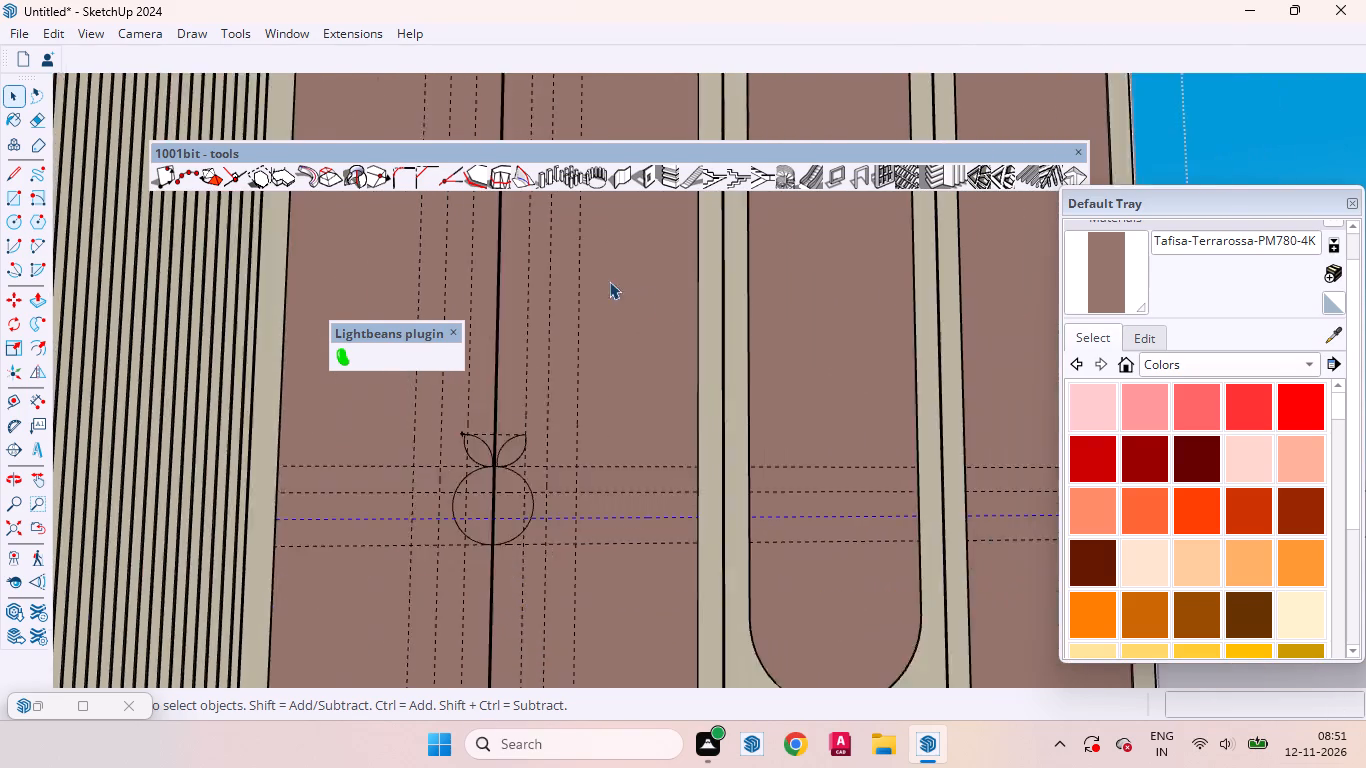
scroll(609, 281, down, 10)
scroll(571, 352, down, 4)
middle_drag(571, 387, 558, 501)
scroll(567, 301, up, 3)
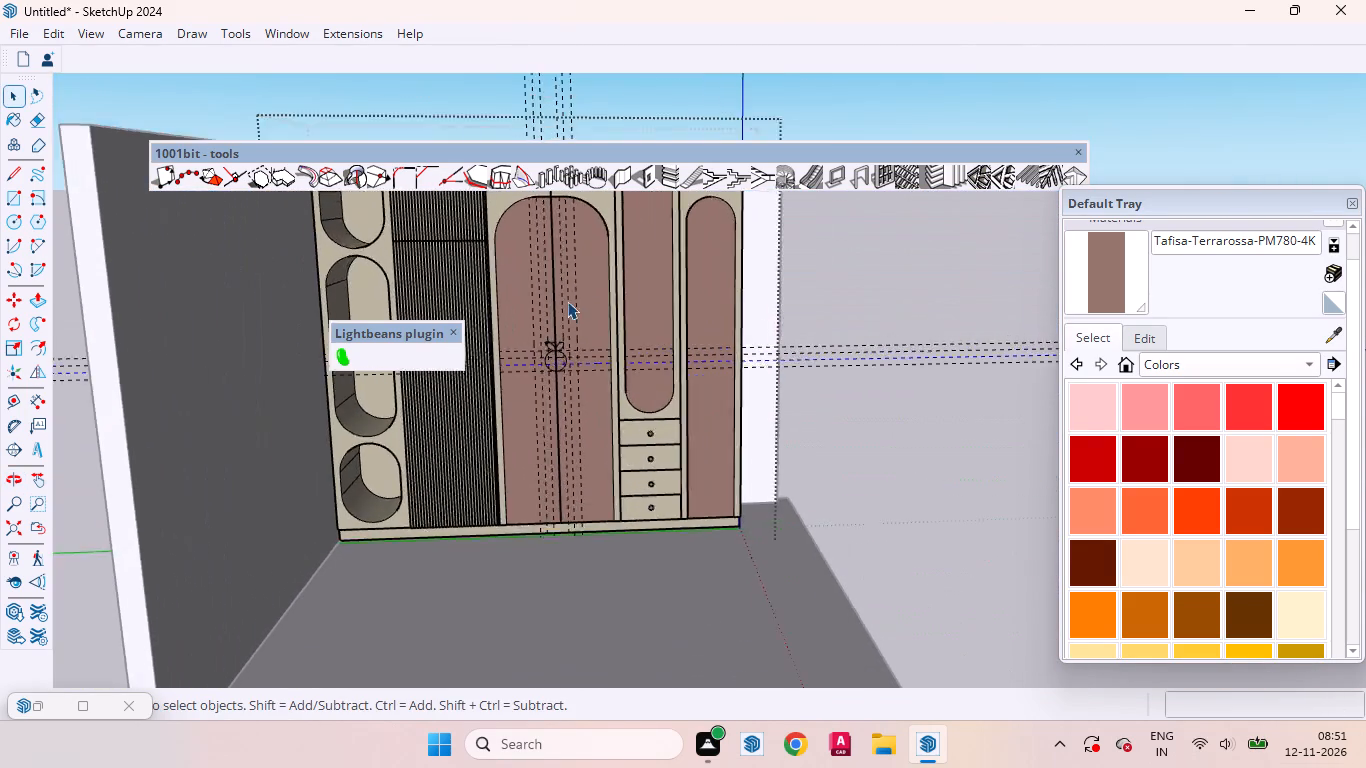
scroll(567, 301, up, 10)
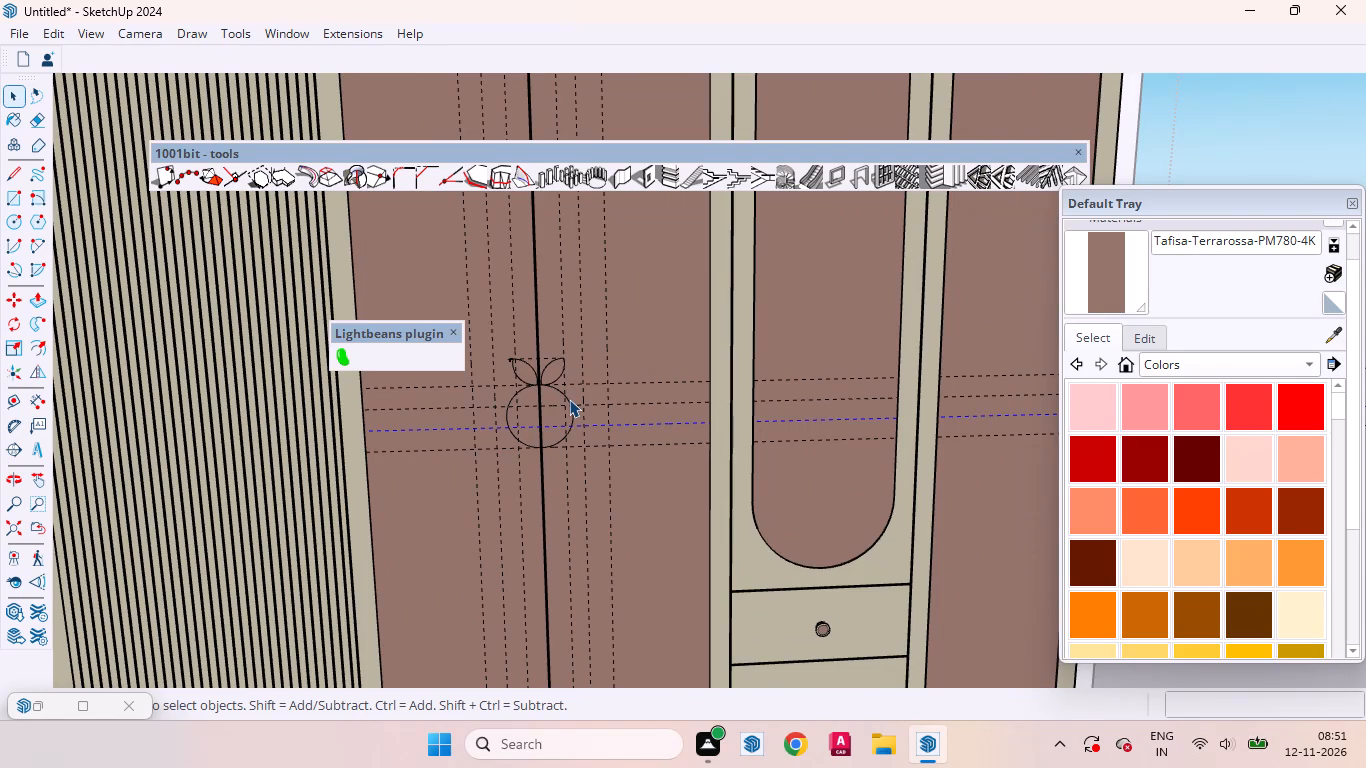
Group the two circle halves and both leaf faces on the arched doors as one motif.
scroll(537, 385, up, 8)
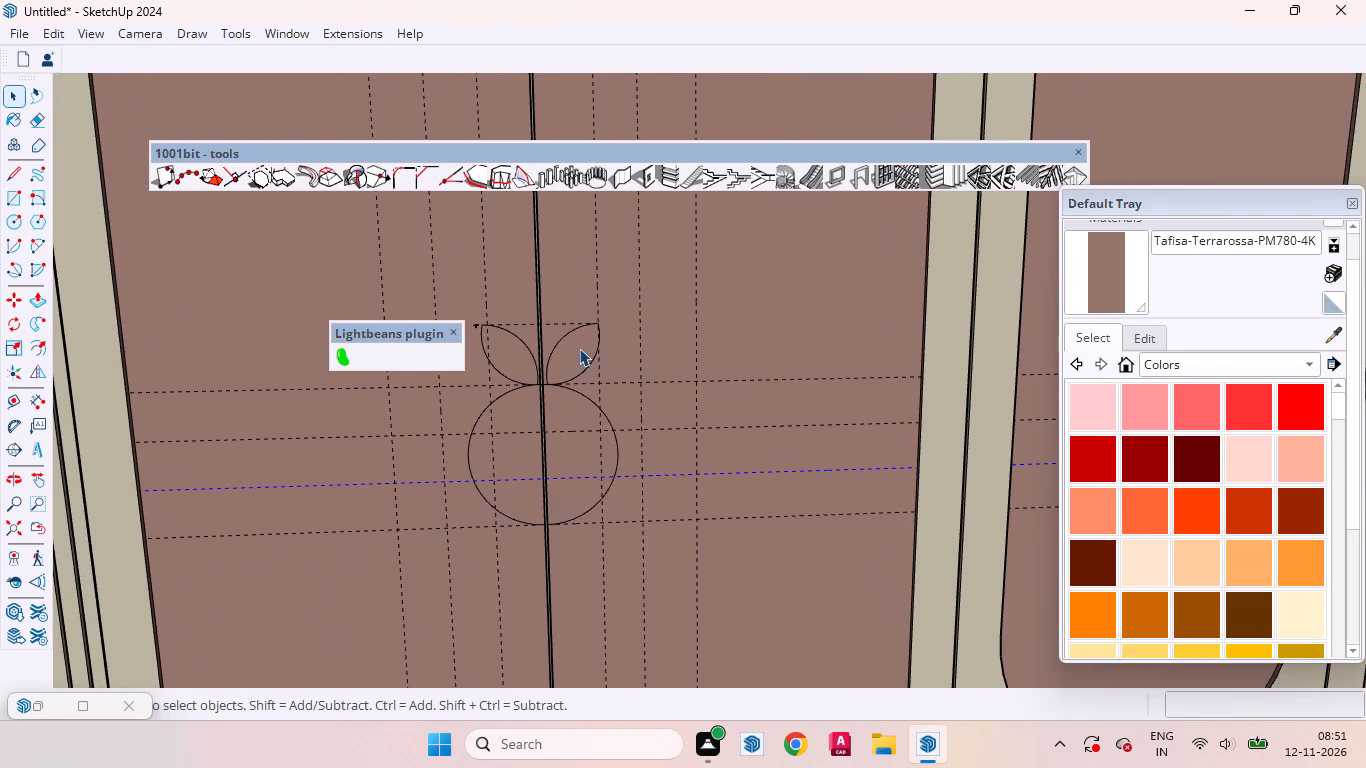
click(578, 348)
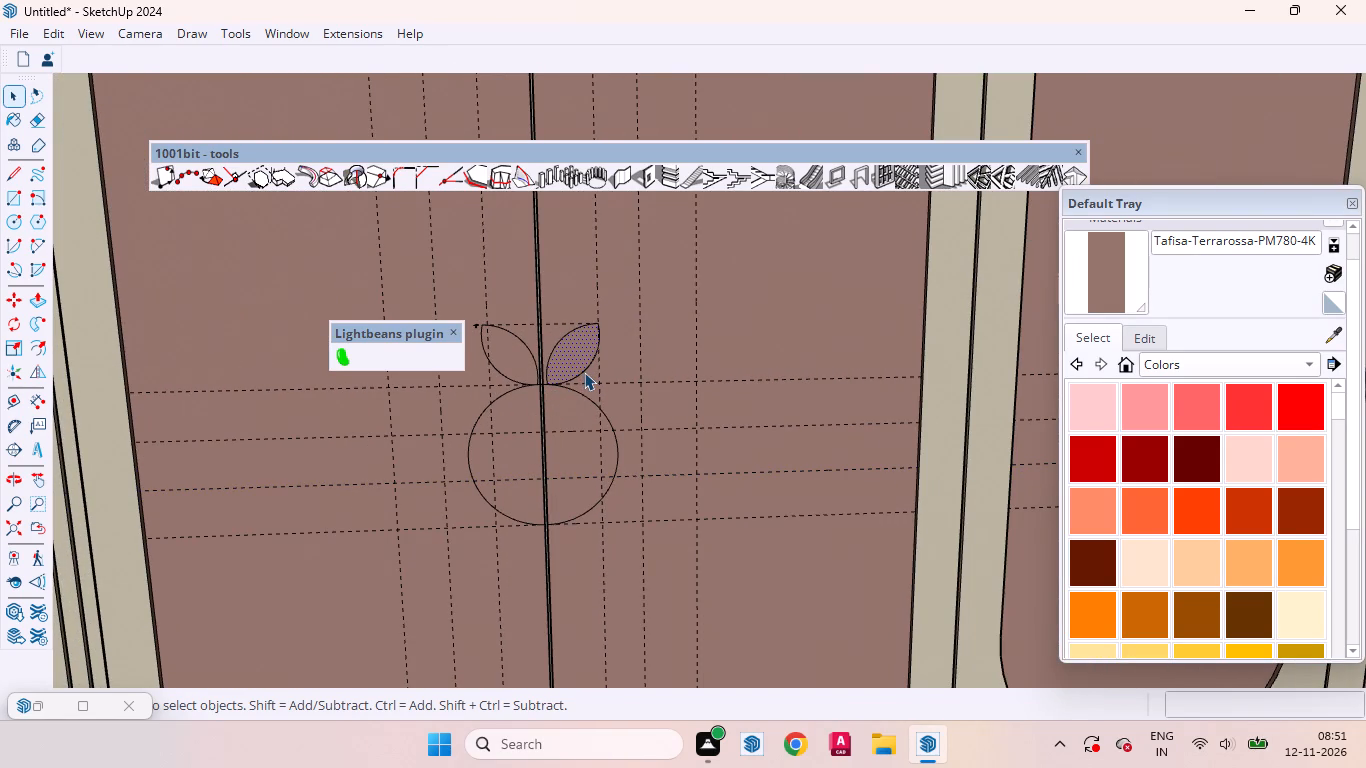
click(575, 417)
ctrl+click(513, 412)
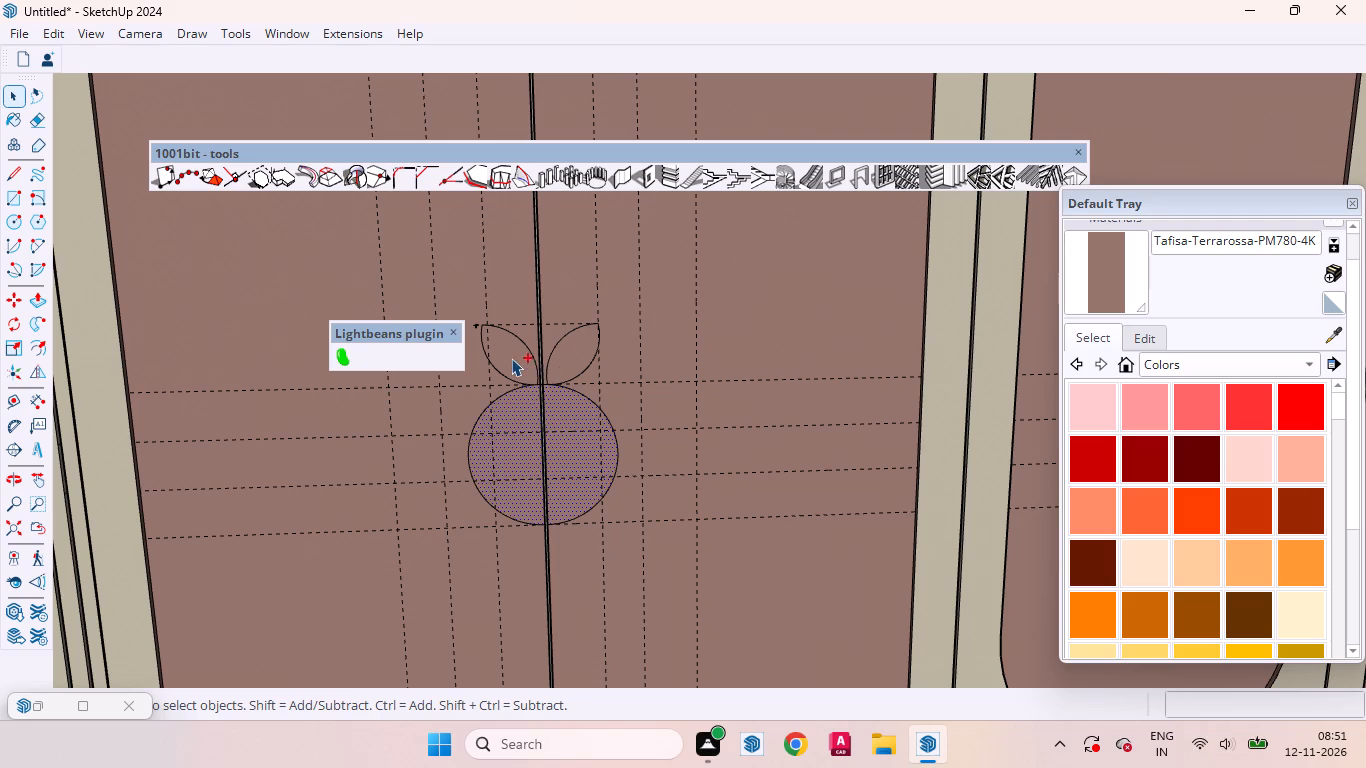
ctrl+click(511, 358)
ctrl+click(576, 358)
ctrl+right_click(576, 358)
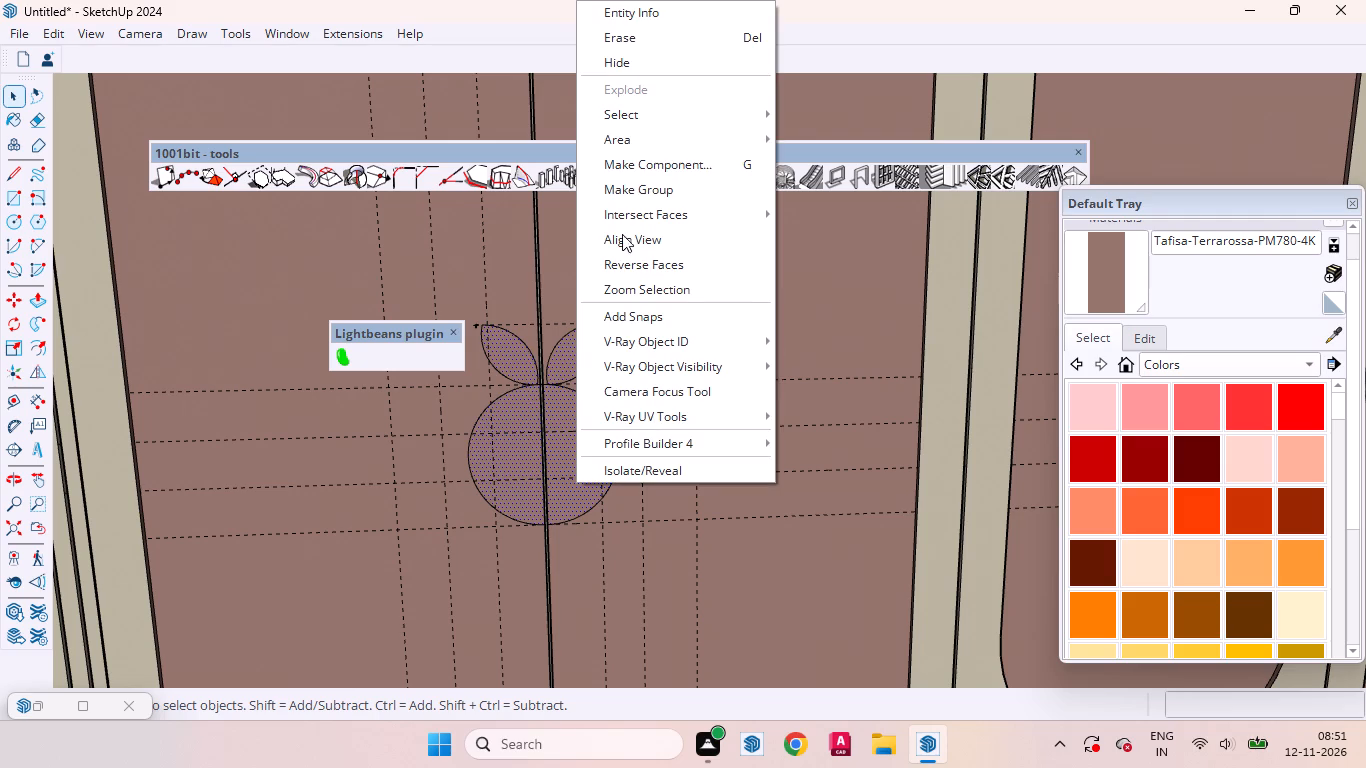
click(633, 187)
Inside the motif group, extrude the right half of the circle outward by 12 mm.
double_click(567, 431)
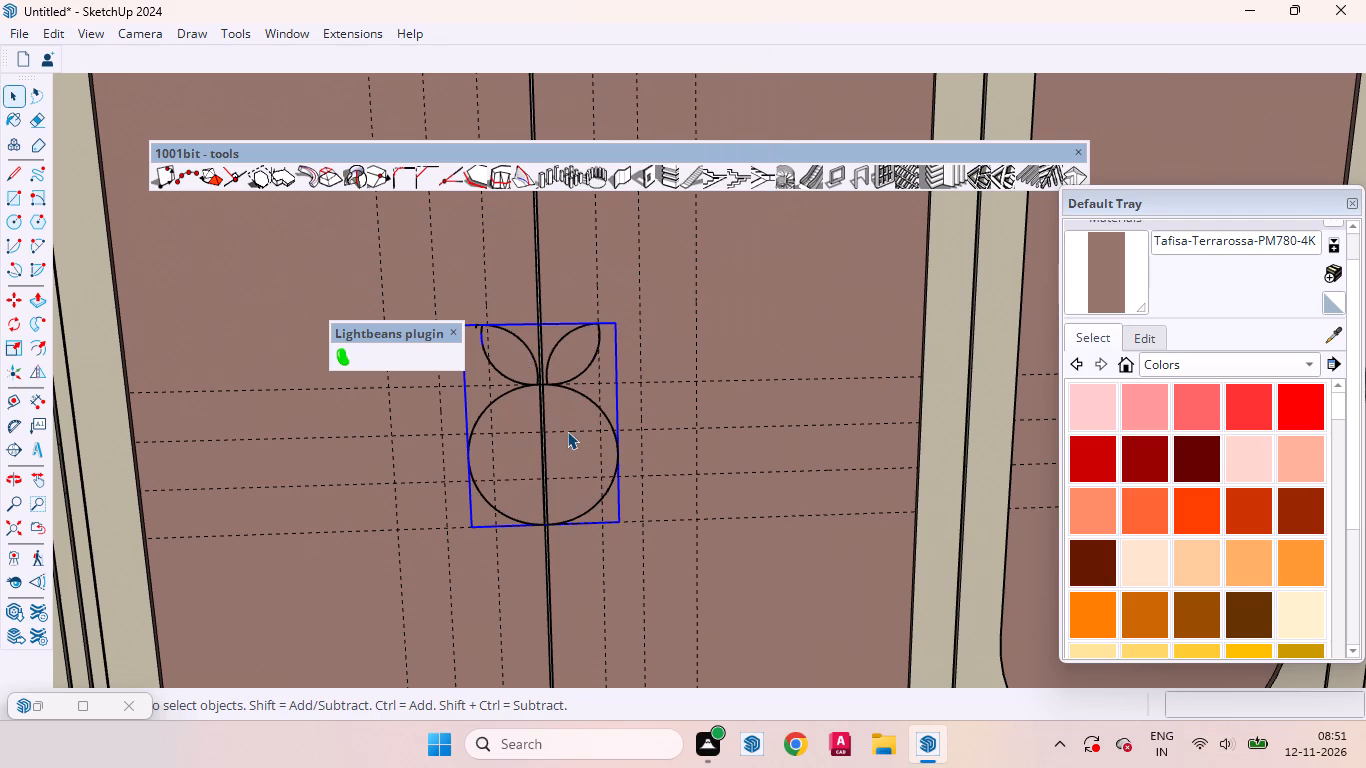
click(567, 418)
triple_click(567, 409)
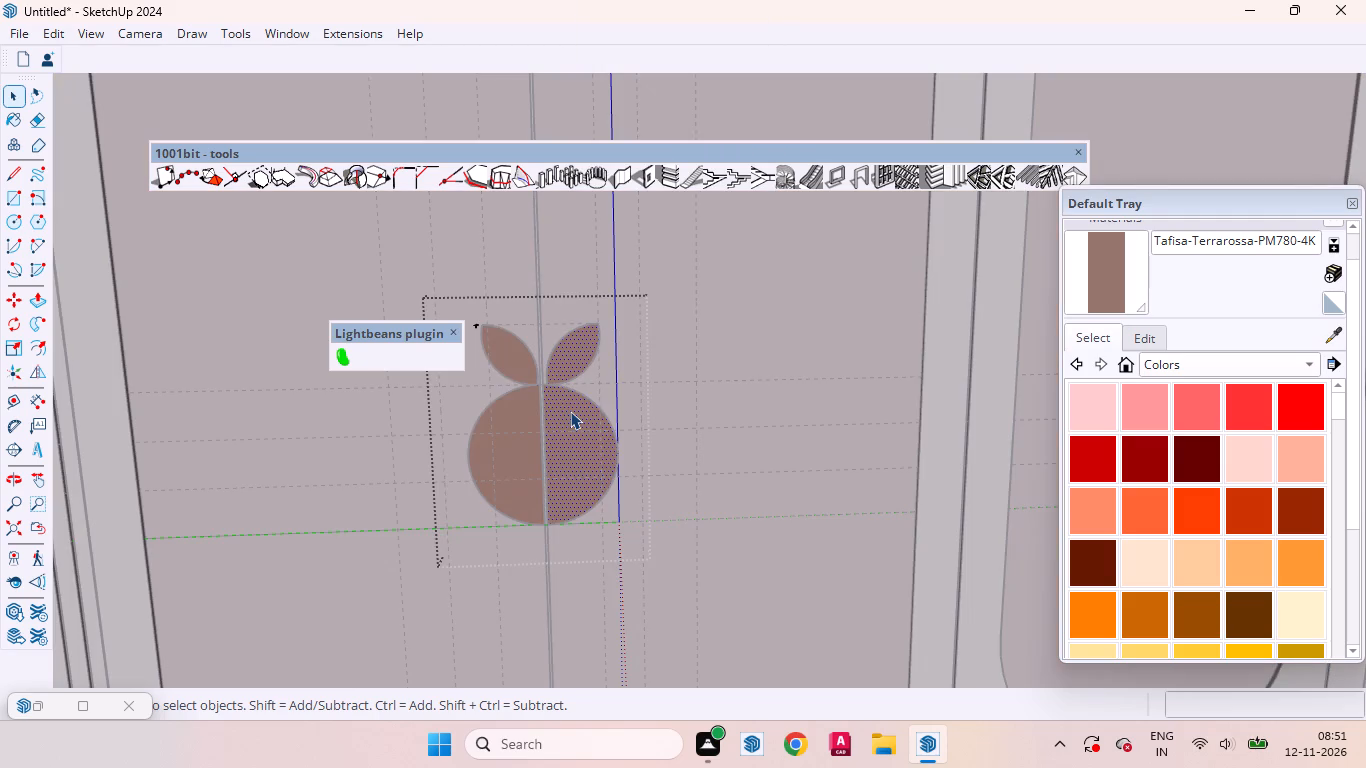
key(p)
click(570, 411)
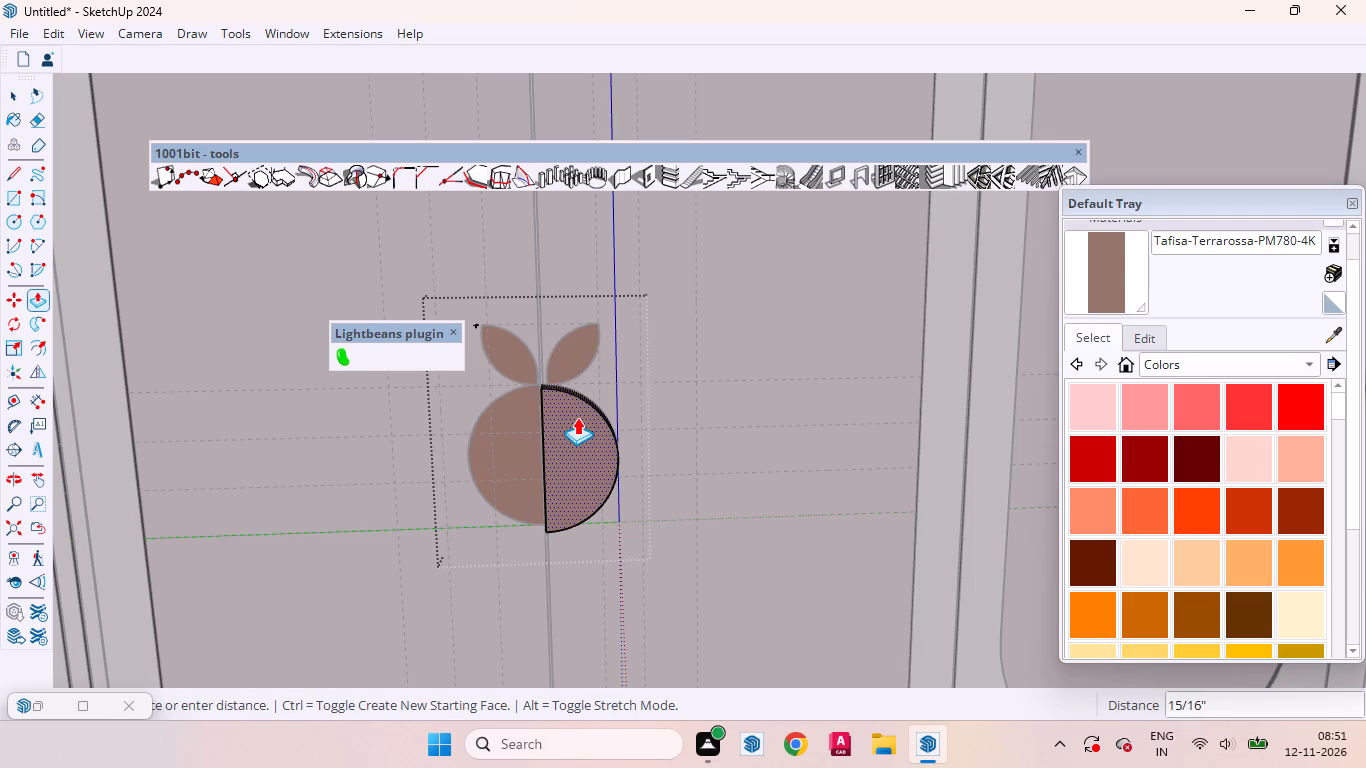
key(1)
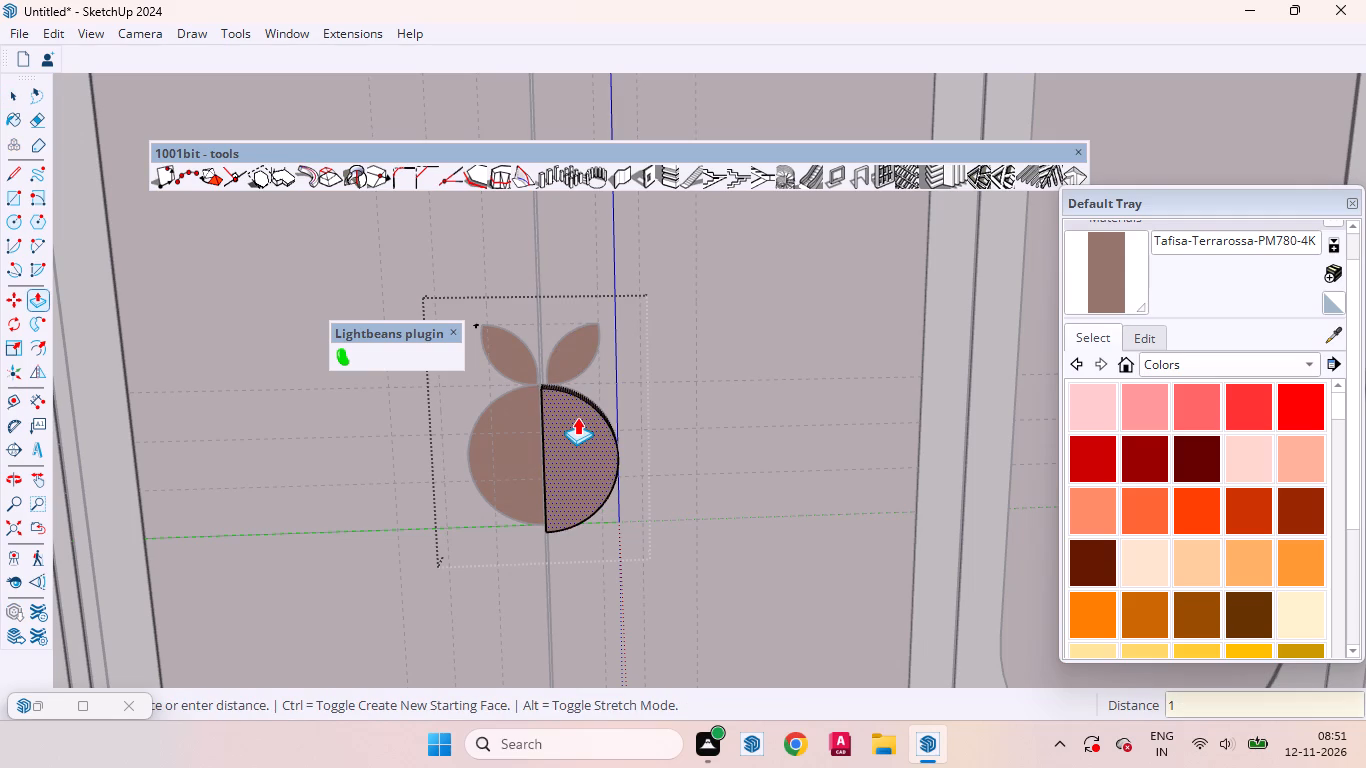
text(2mm)
key(Return)
Extrude the right leaf outward by the same 12 mm as the half circle below it.
key(space)
click(567, 357)
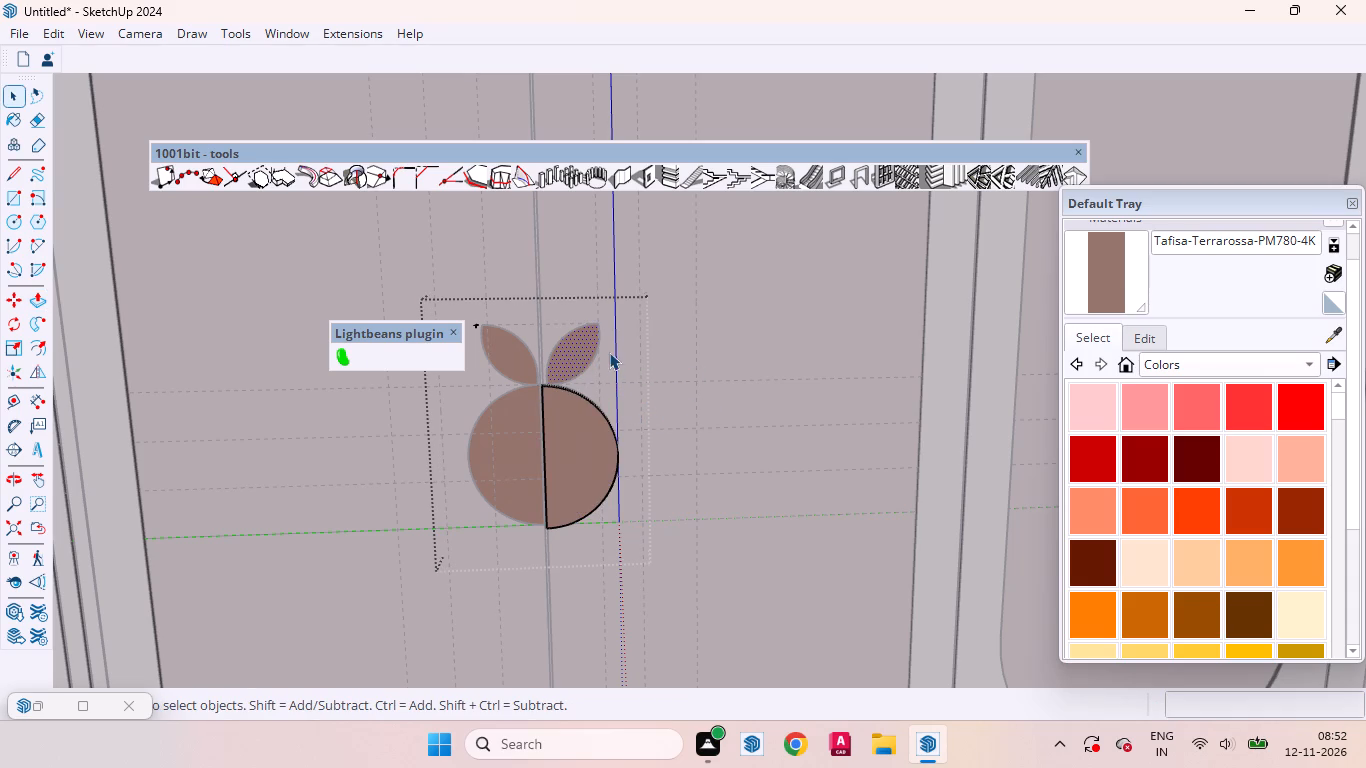
key(p)
double_click(574, 353)
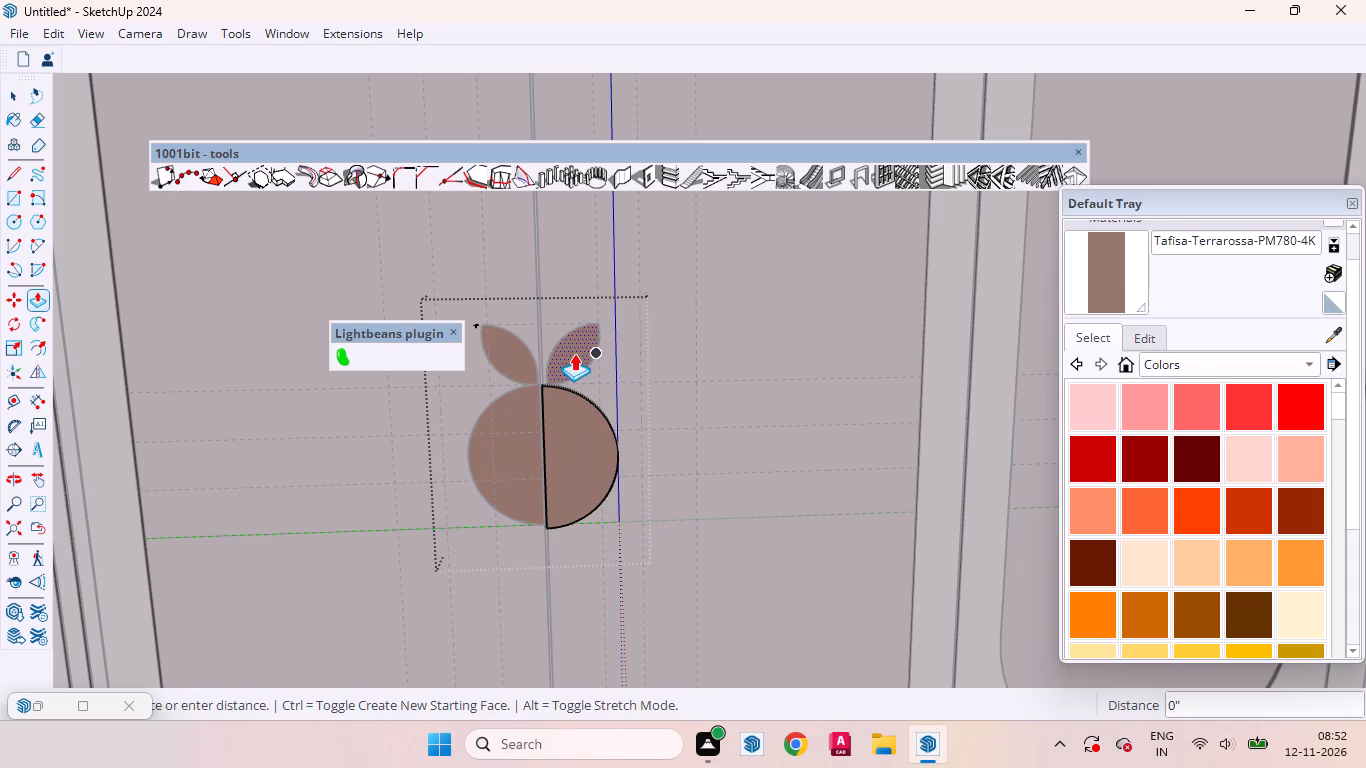
key(space)
Extrude the left half of the circle outward by the same 12 mm.
scroll(525, 412, up, 5)
middle_drag(520, 448, 638, 444)
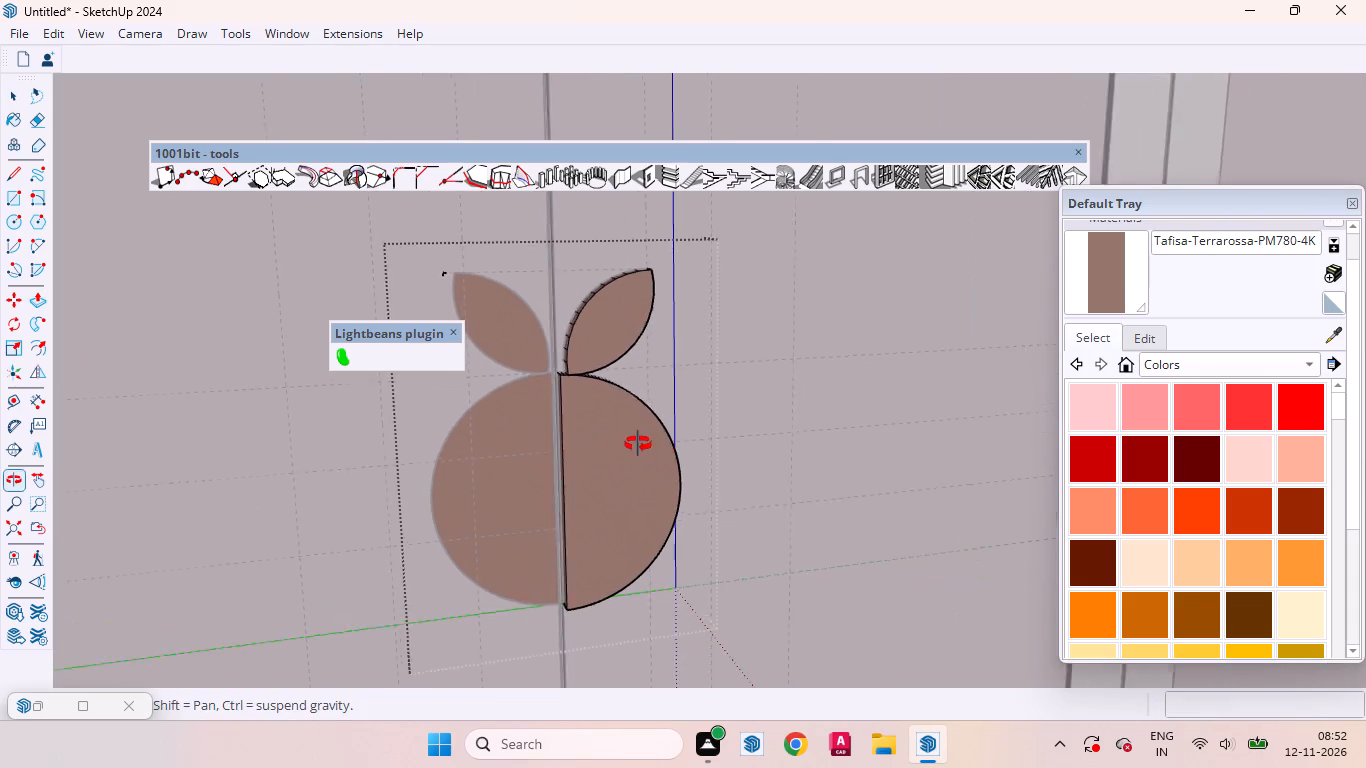
middle_drag(638, 444, 687, 444)
click(541, 451)
key(p)
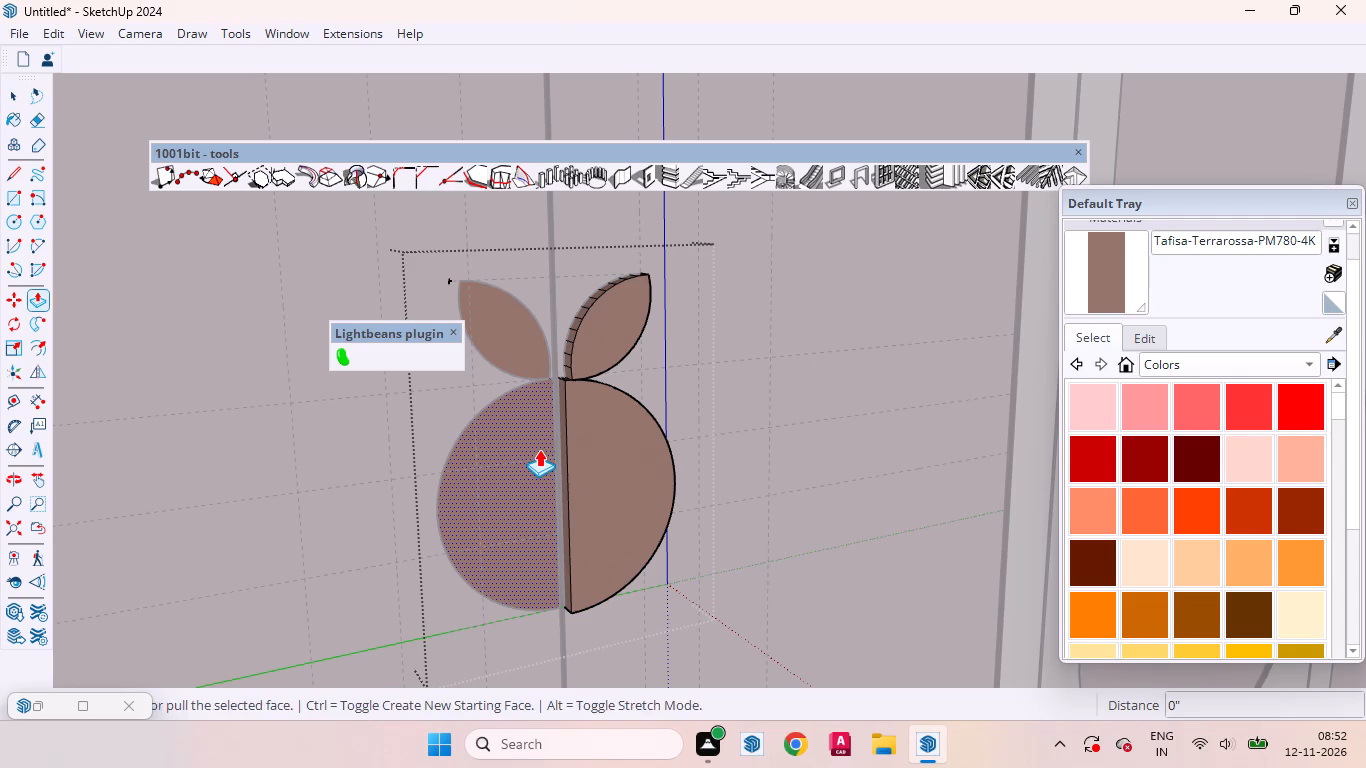
double_click(539, 449)
key(space)
Extrude the left leaf outward by the same 12 mm and leave the motif group.
click(514, 338)
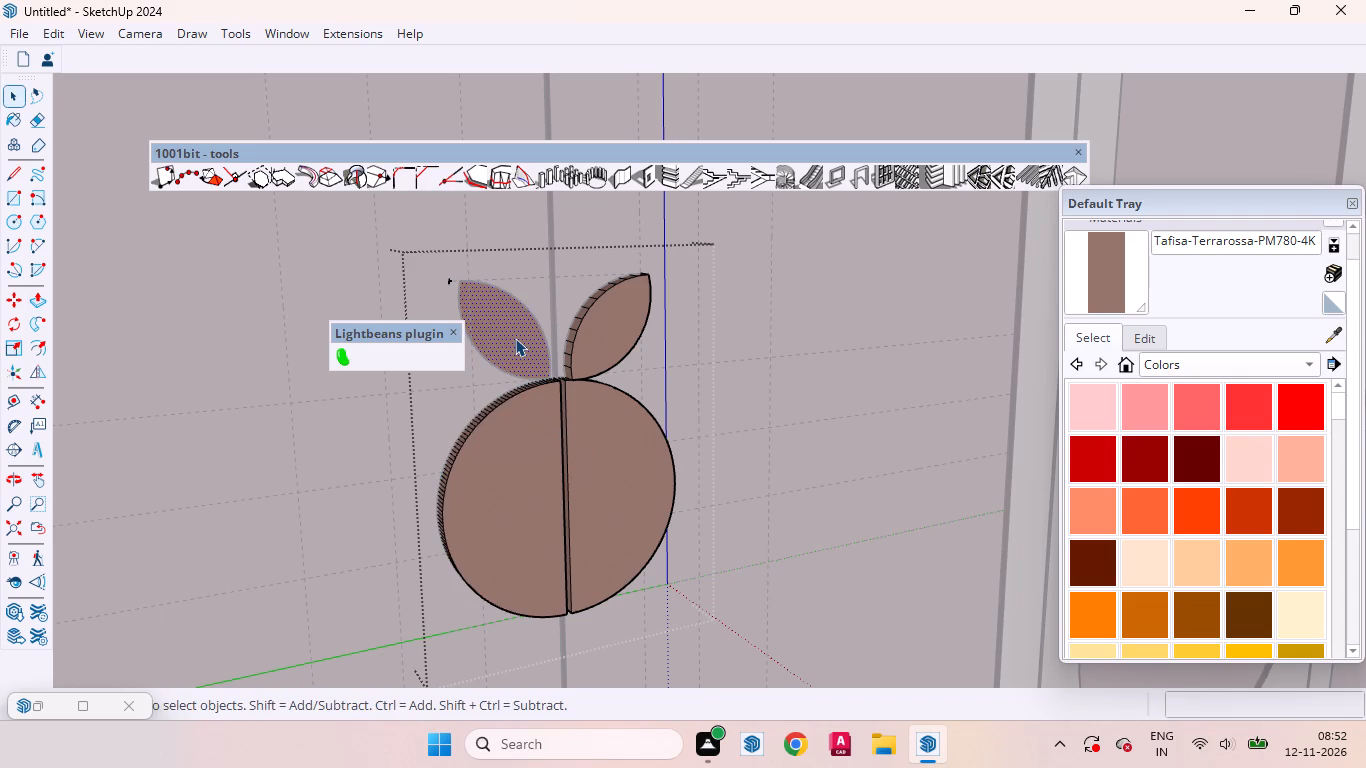
key(p)
double_click(515, 338)
key(space)
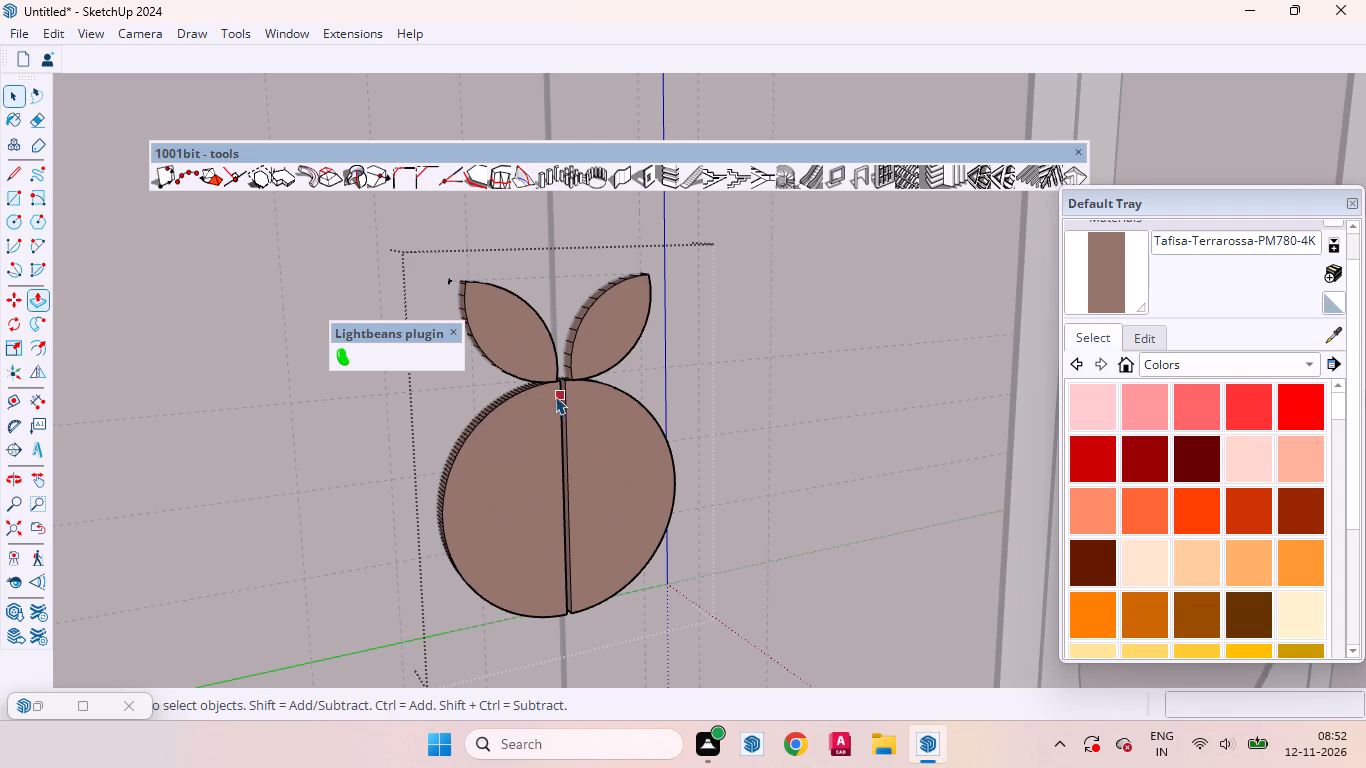
scroll(525, 405, down, 20)
middle_drag(584, 430, 552, 428)
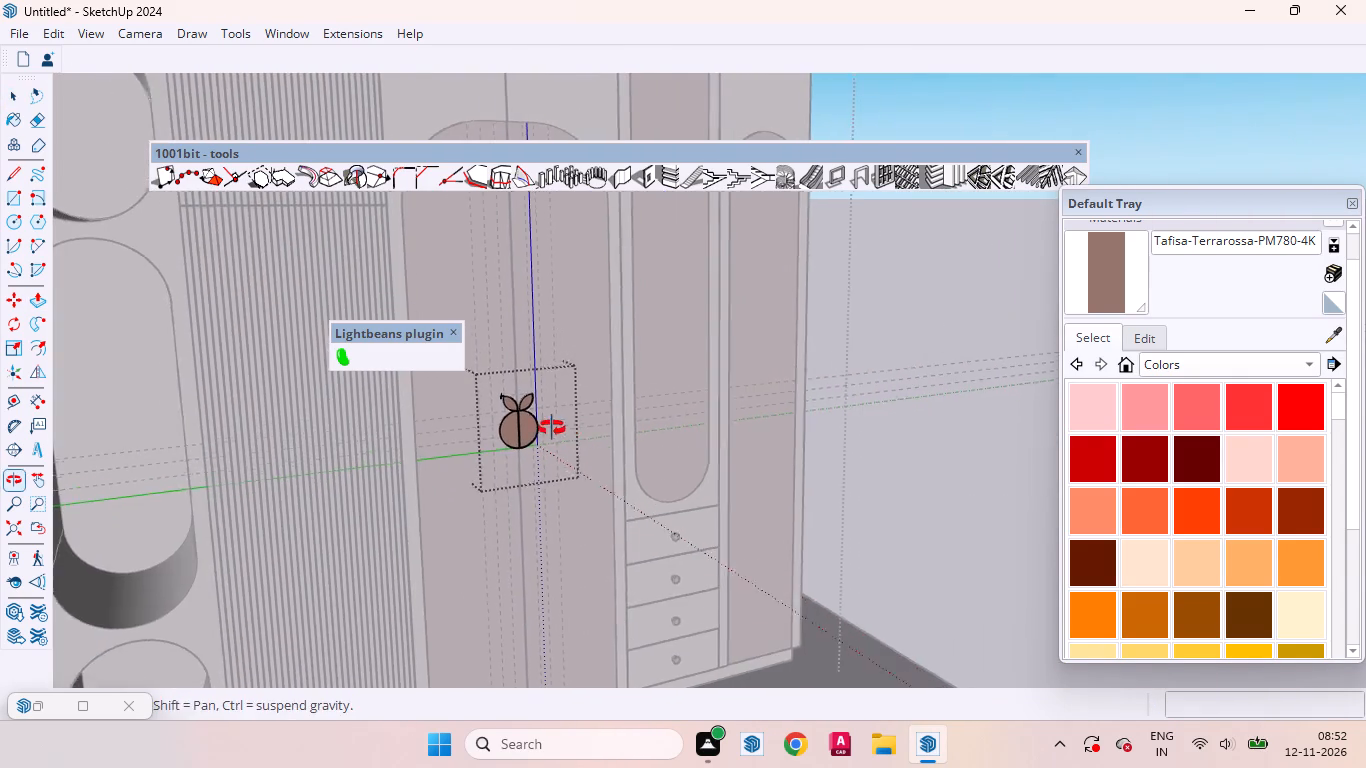
middle_drag(552, 428, 537, 421)
scroll(536, 422, down, 14)
click(700, 475)
Sample the Uniboard-L19-Putty-4K laminate from the frame above the narrow arched door.
scroll(566, 454, up, 2)
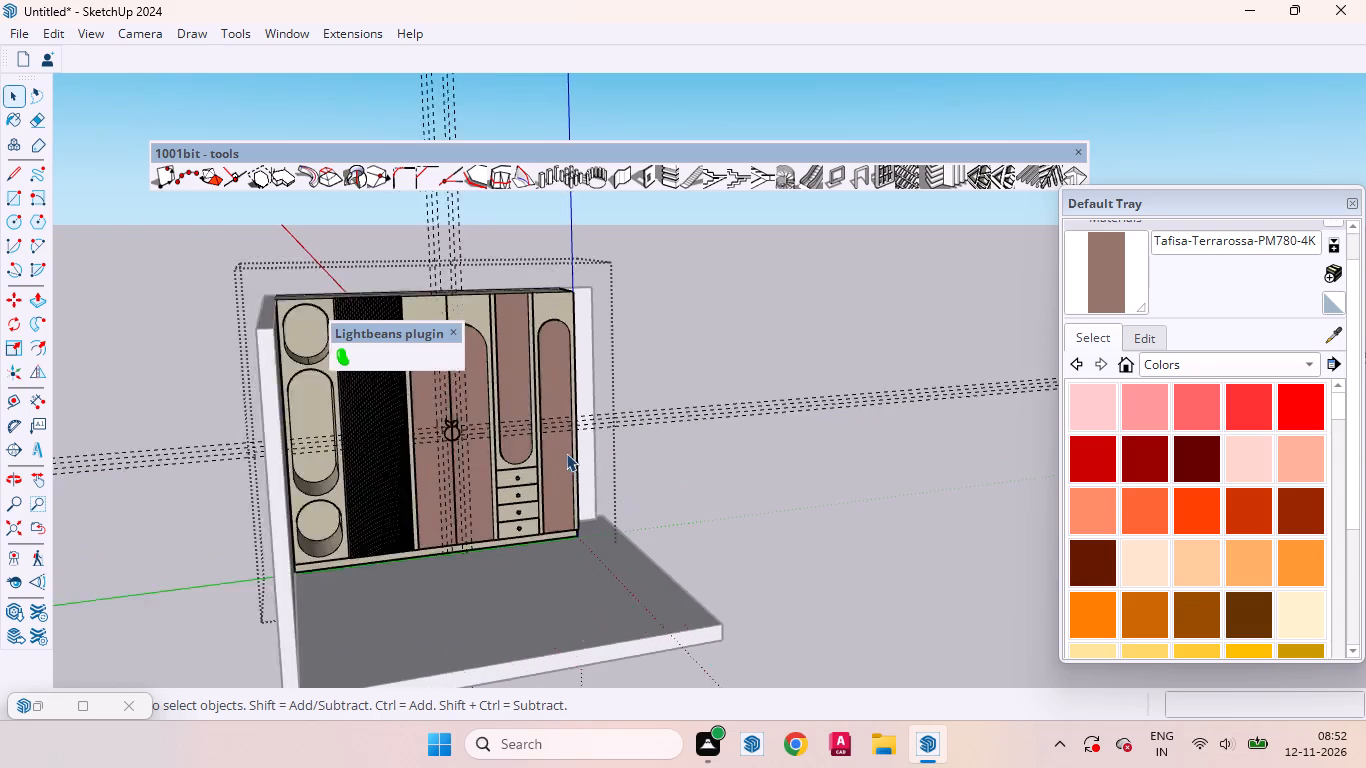
scroll(566, 453, up, 16)
scroll(424, 481, down, 5)
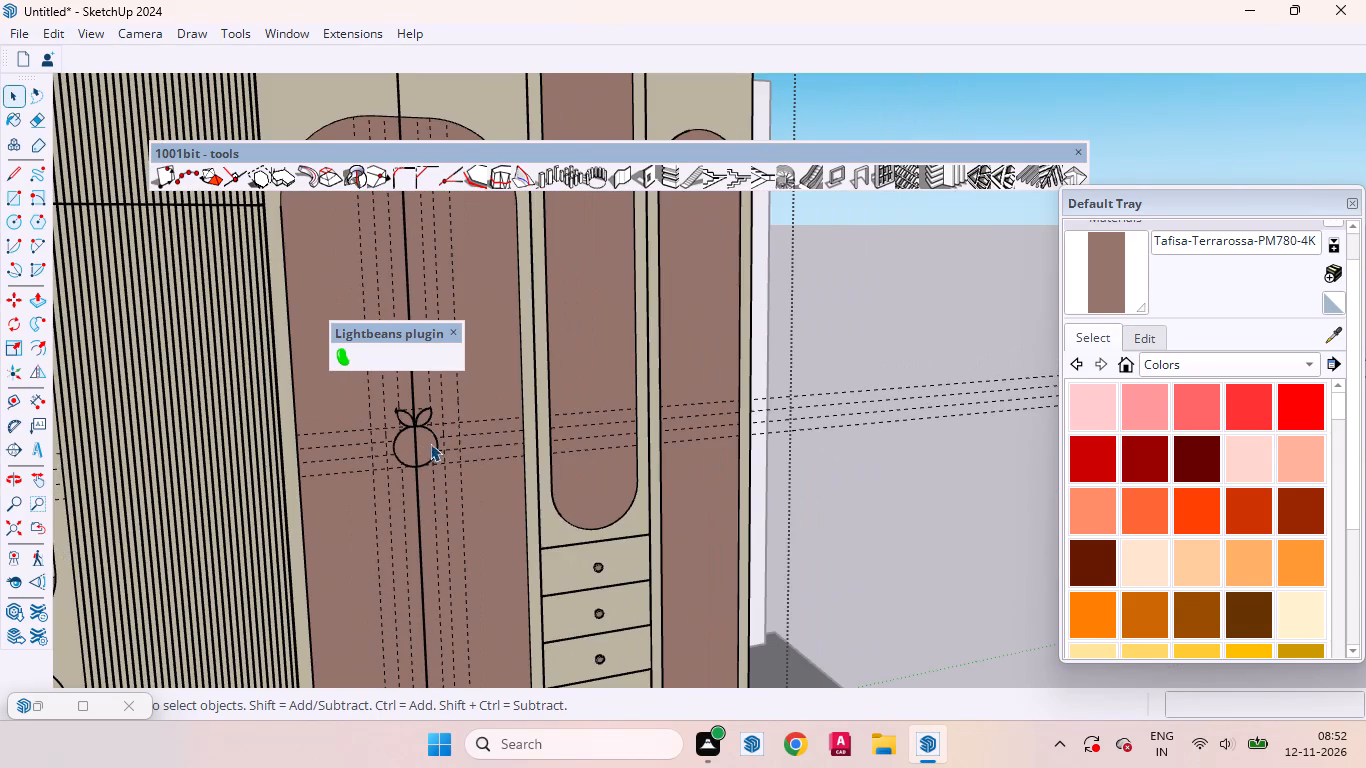
scroll(414, 508, down, 9)
middle_drag(467, 542, 380, 443)
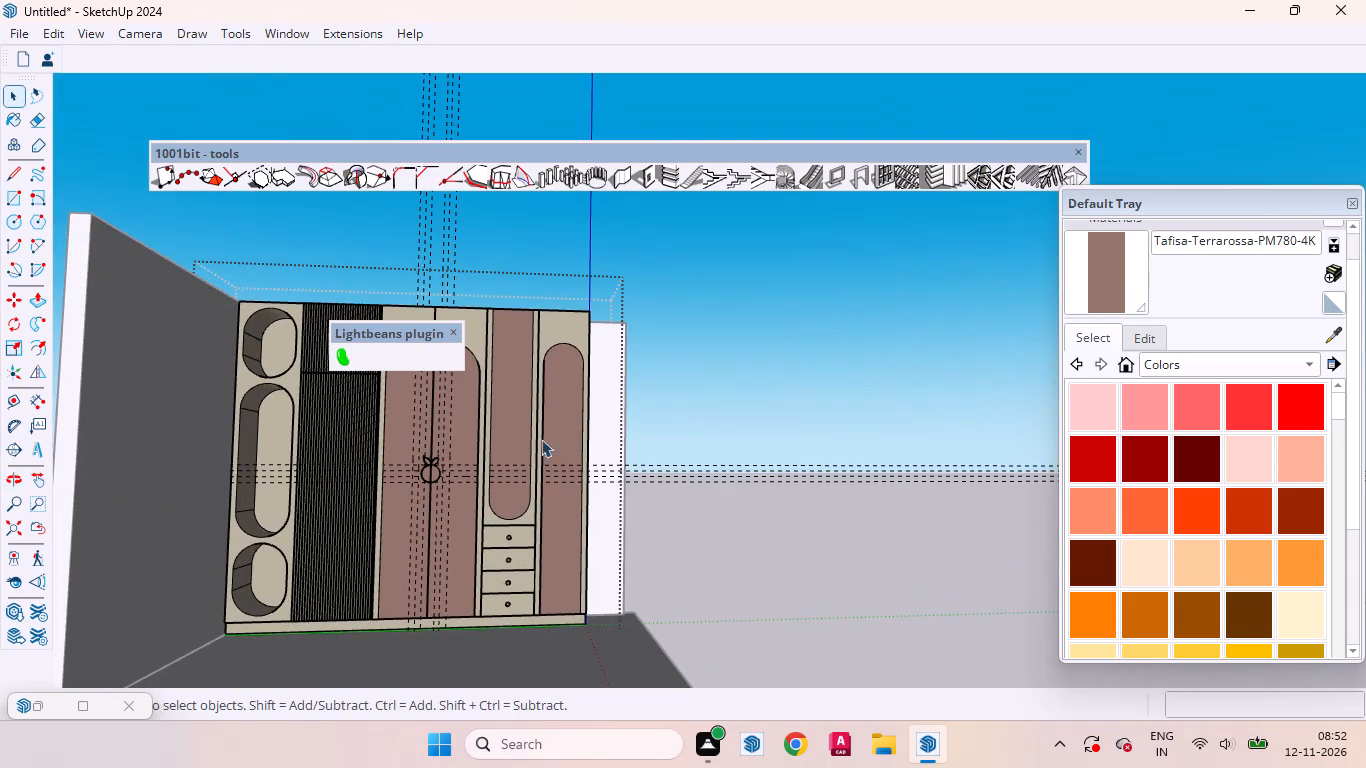
click(1338, 336)
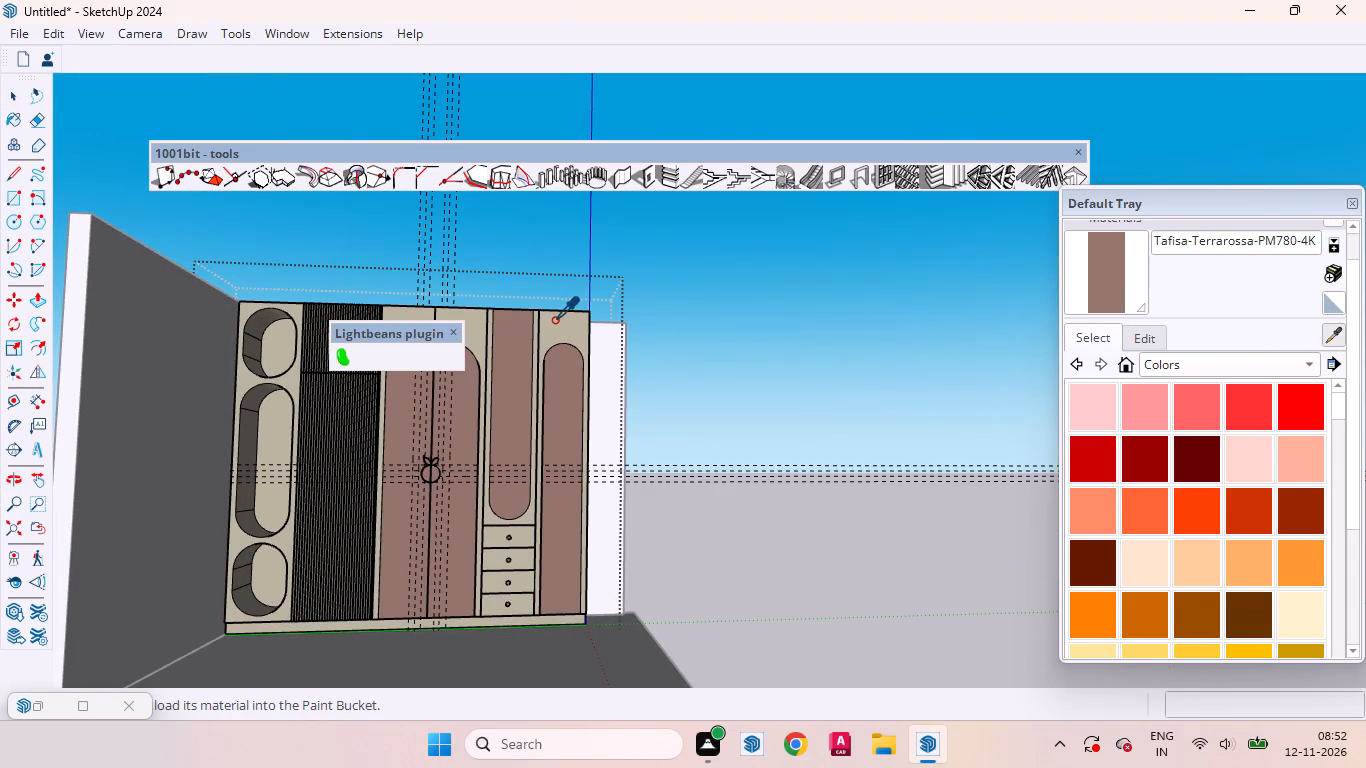
click(558, 323)
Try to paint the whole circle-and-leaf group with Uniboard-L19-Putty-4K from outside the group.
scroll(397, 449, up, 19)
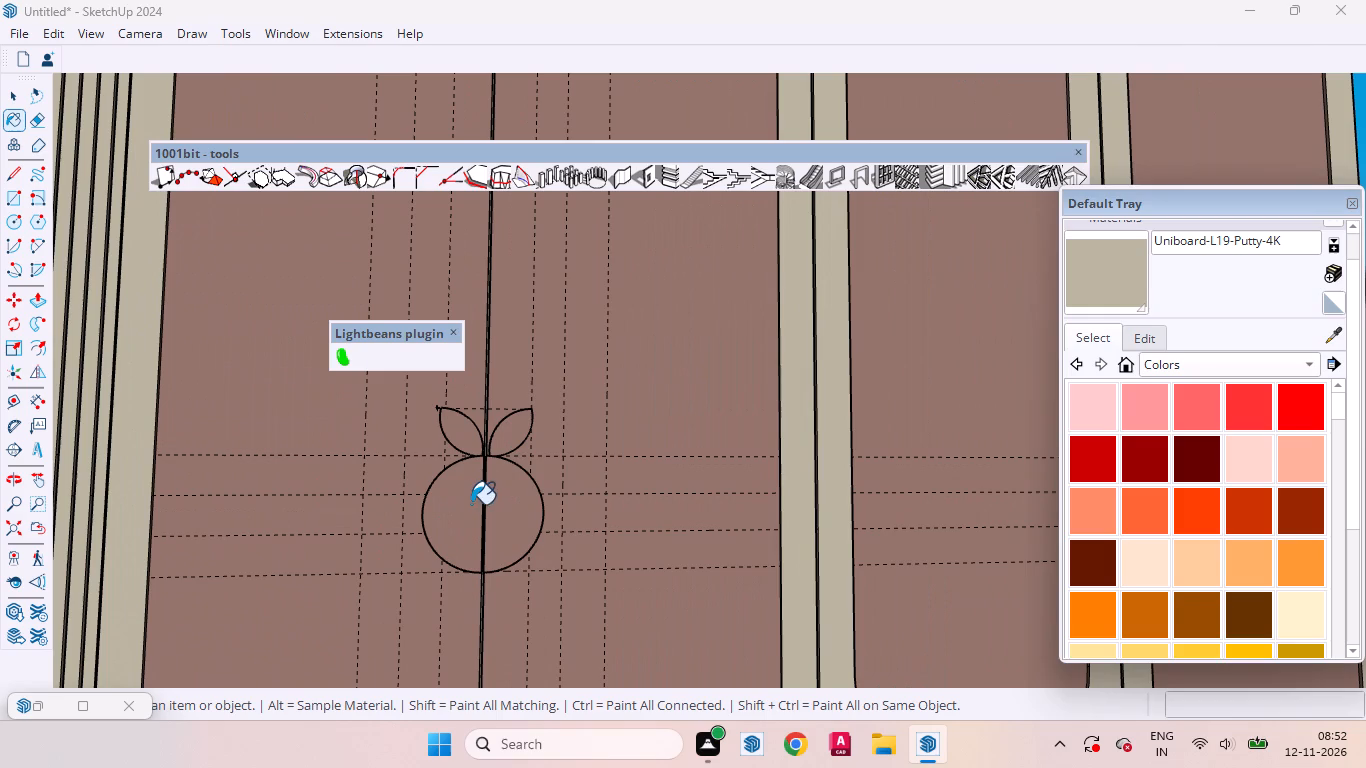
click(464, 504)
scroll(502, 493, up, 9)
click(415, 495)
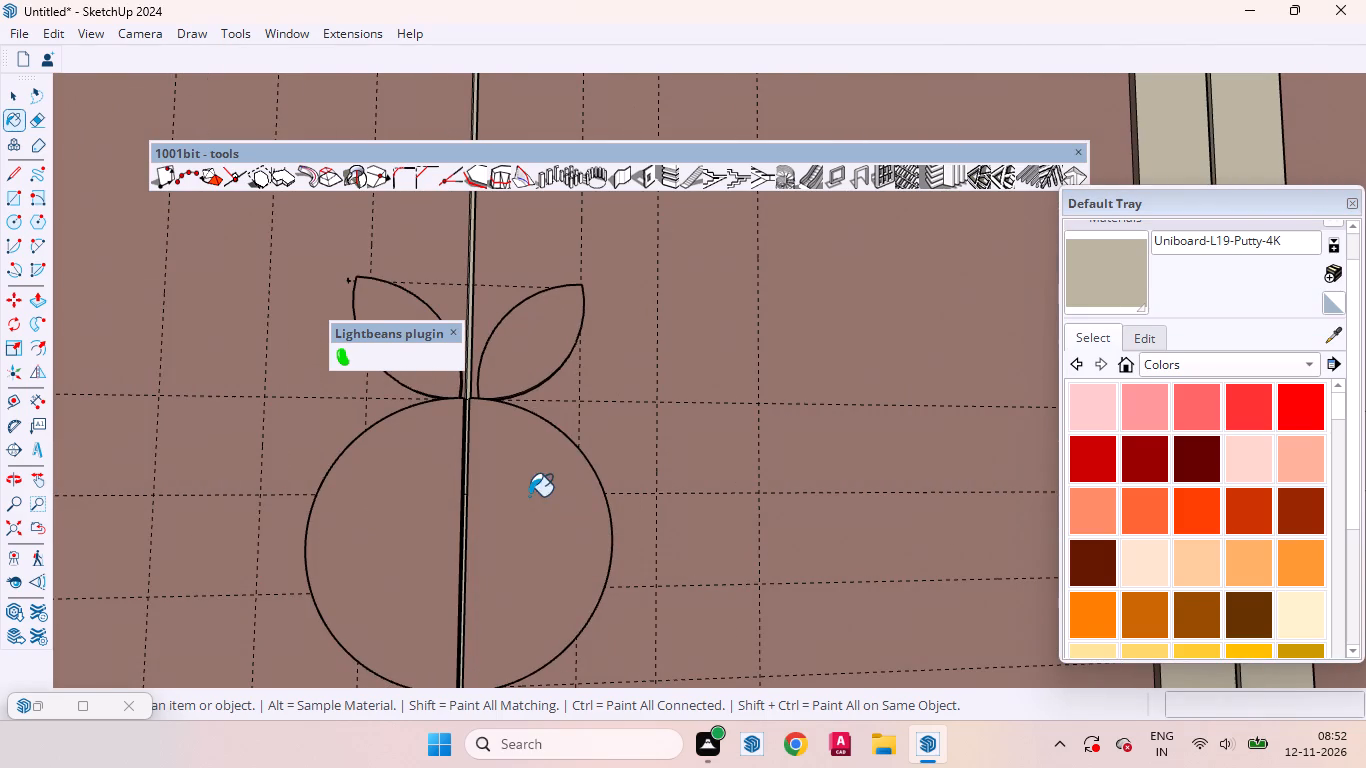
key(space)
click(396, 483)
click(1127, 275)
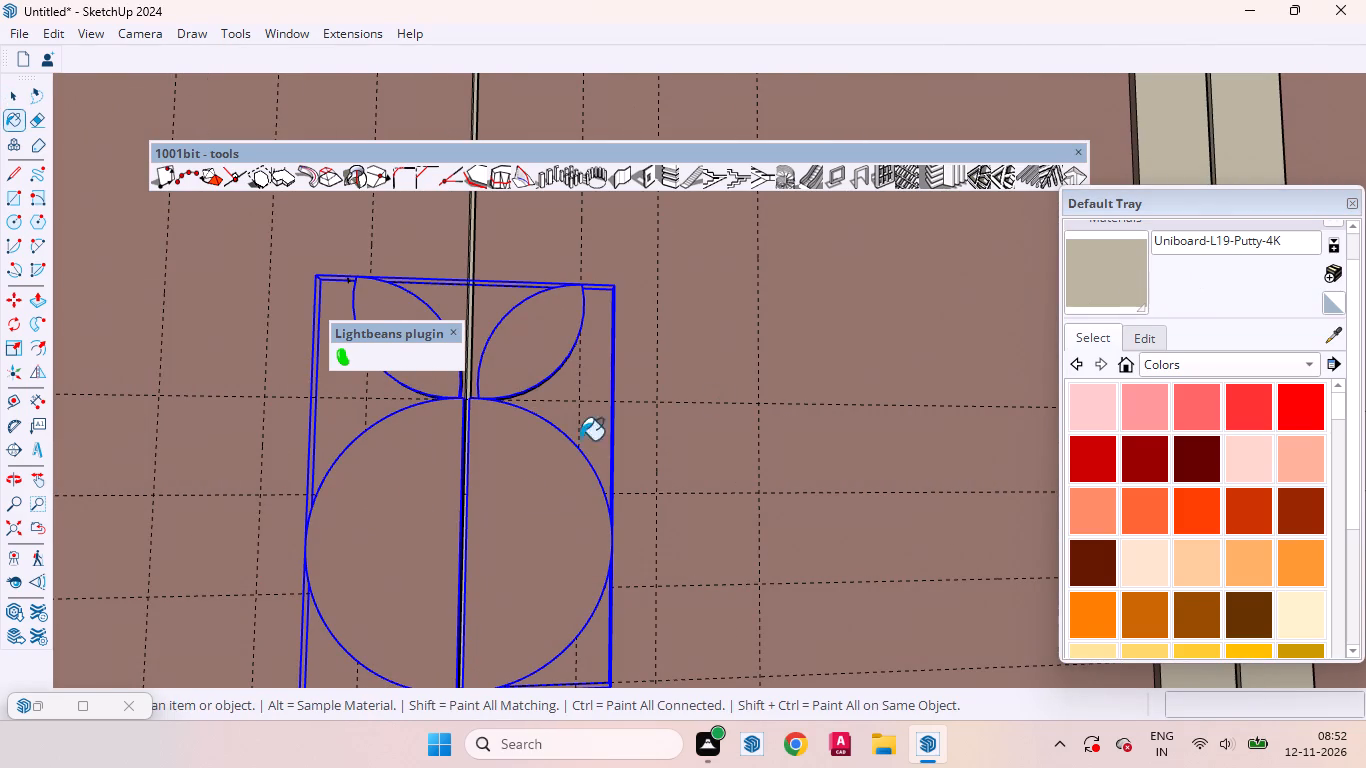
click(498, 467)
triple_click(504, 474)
Inside the motif group, paint the right half circle and leaf solids plus the left half's front faces with Uniboard-L19-Putty-4K.
key(space)
triple_click(511, 518)
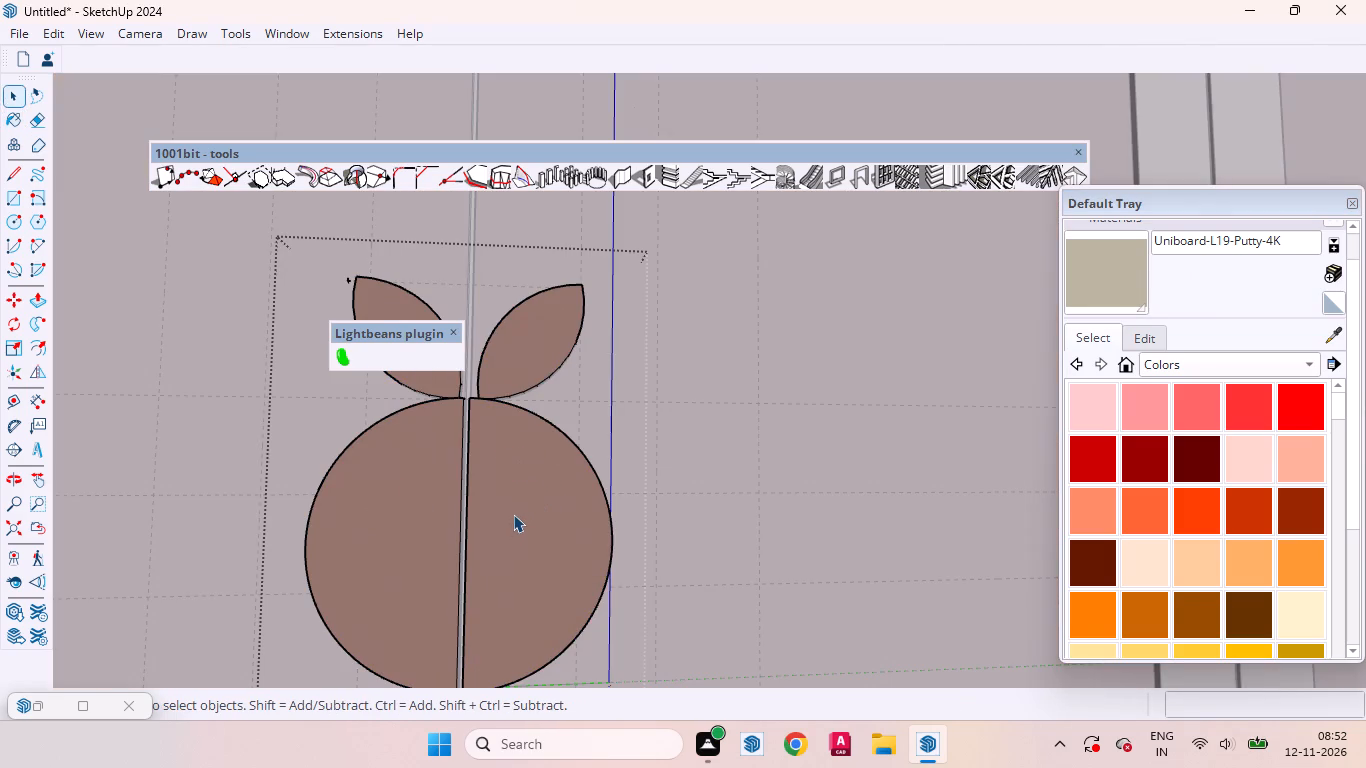
click(1091, 281)
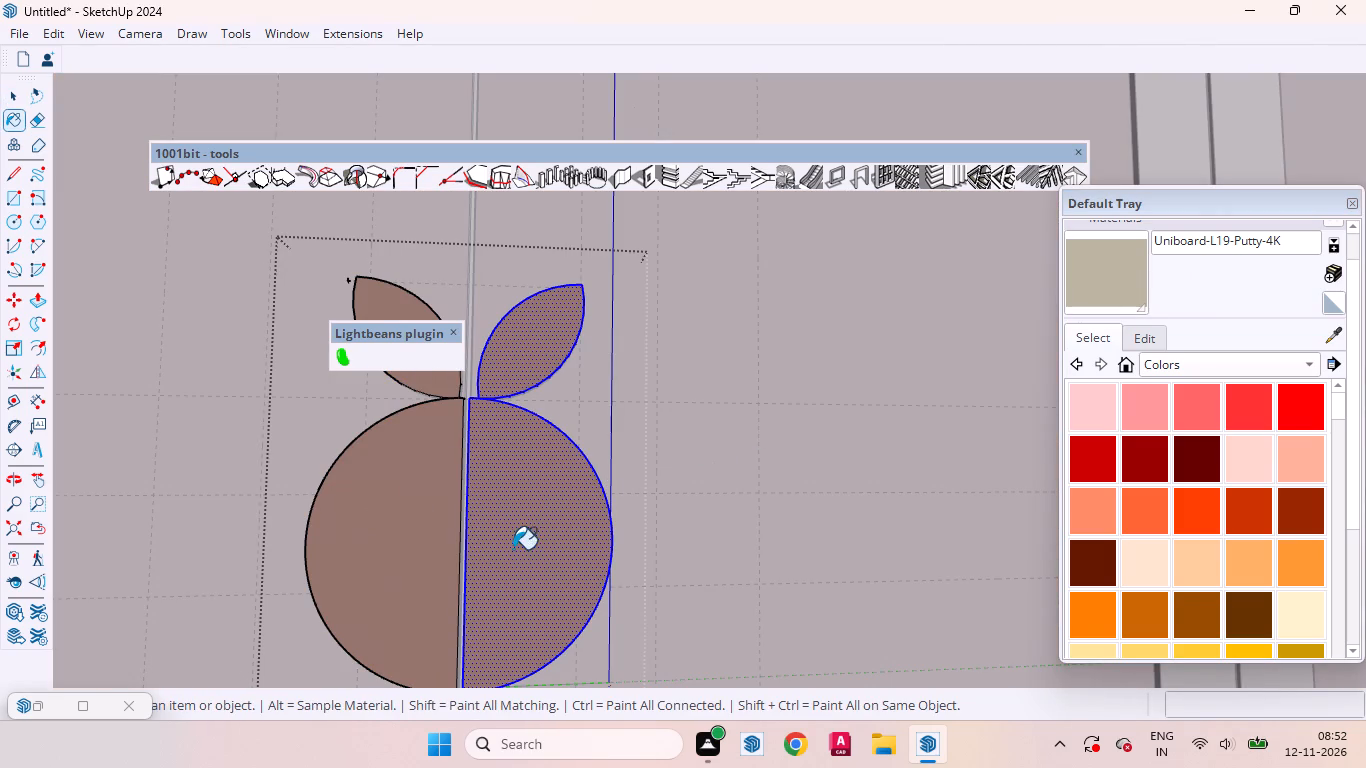
click(513, 548)
click(372, 533)
scroll(489, 570, down, 5)
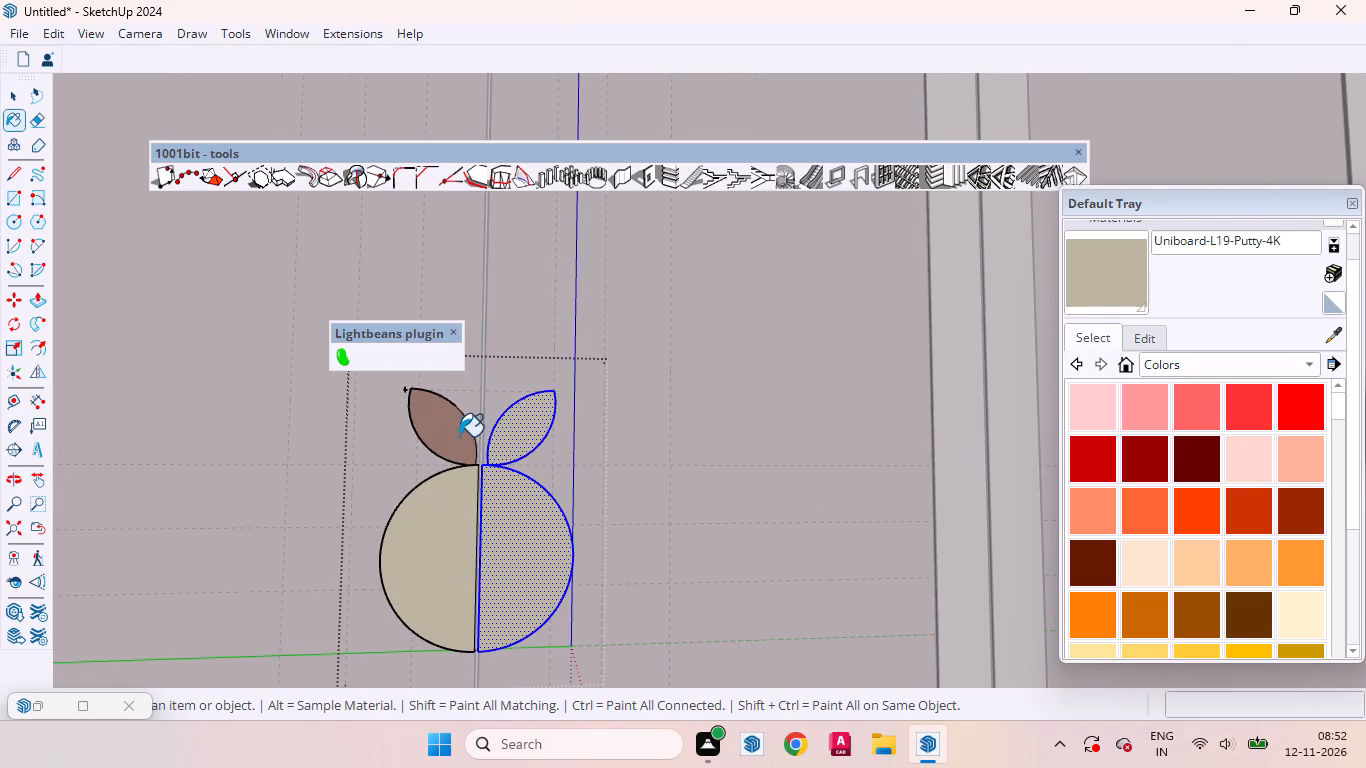
click(459, 436)
Paint the side edges of the left leaf and left half circle with Uniboard-L19-Putty-4K and leave the group.
key(space)
scroll(331, 399, up, 14)
middle_drag(455, 417, 543, 452)
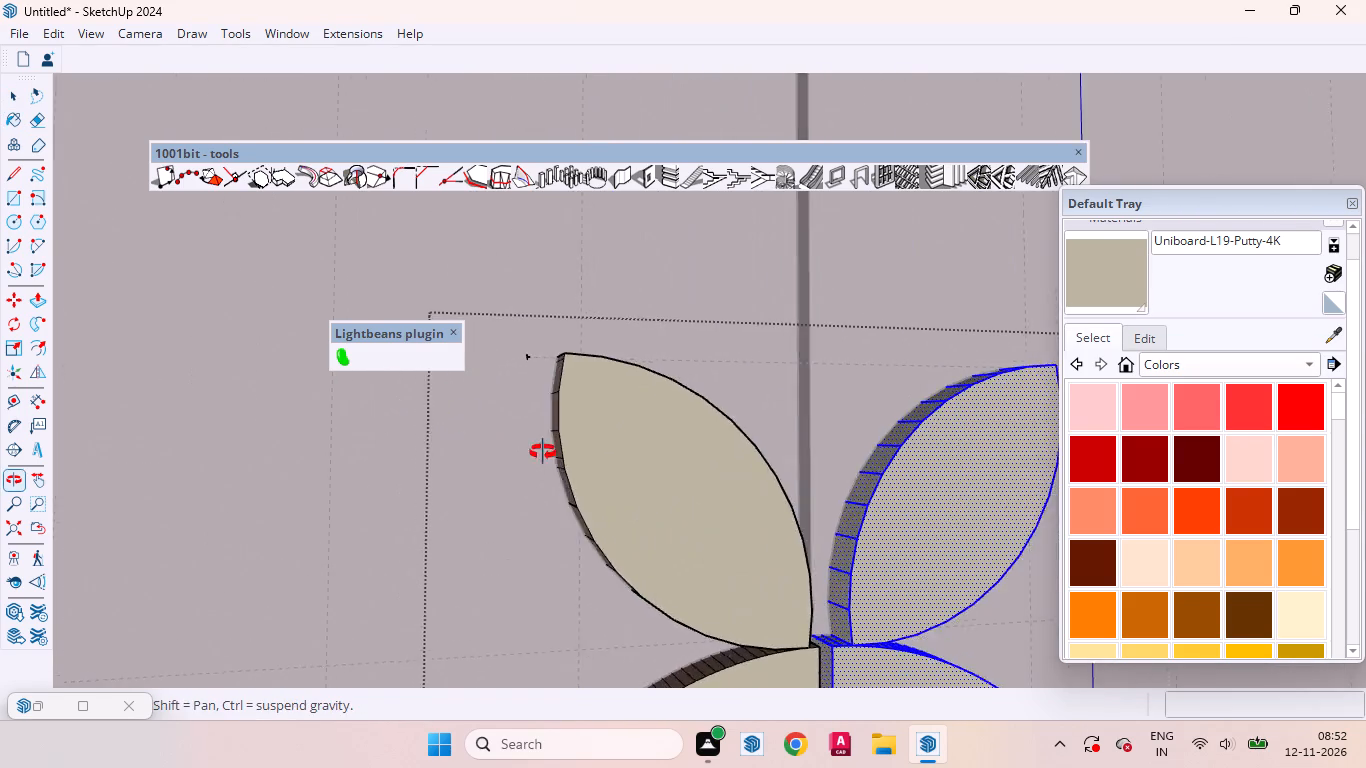
middle_drag(543, 452, 735, 504)
scroll(570, 429, up, 3)
scroll(474, 443, down, 10)
triple_click(521, 458)
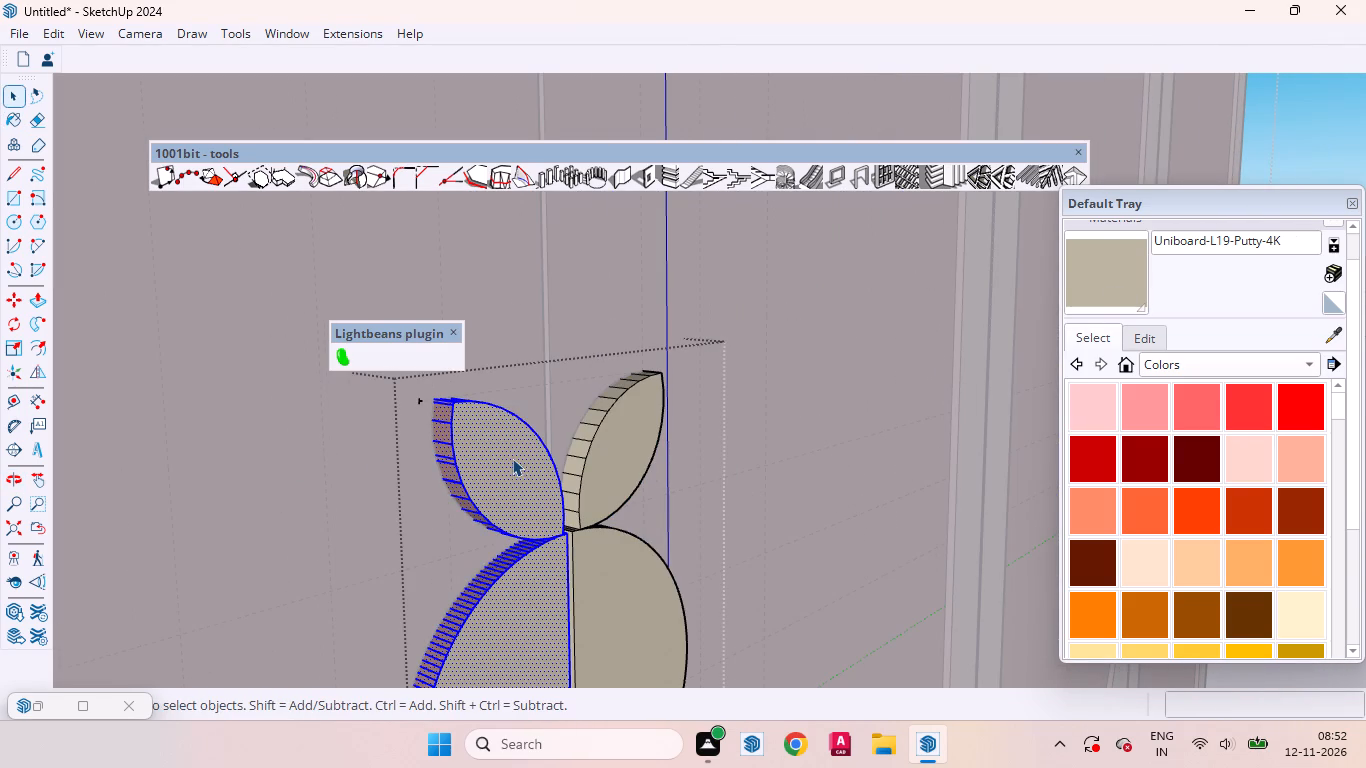
click(1106, 286)
click(444, 440)
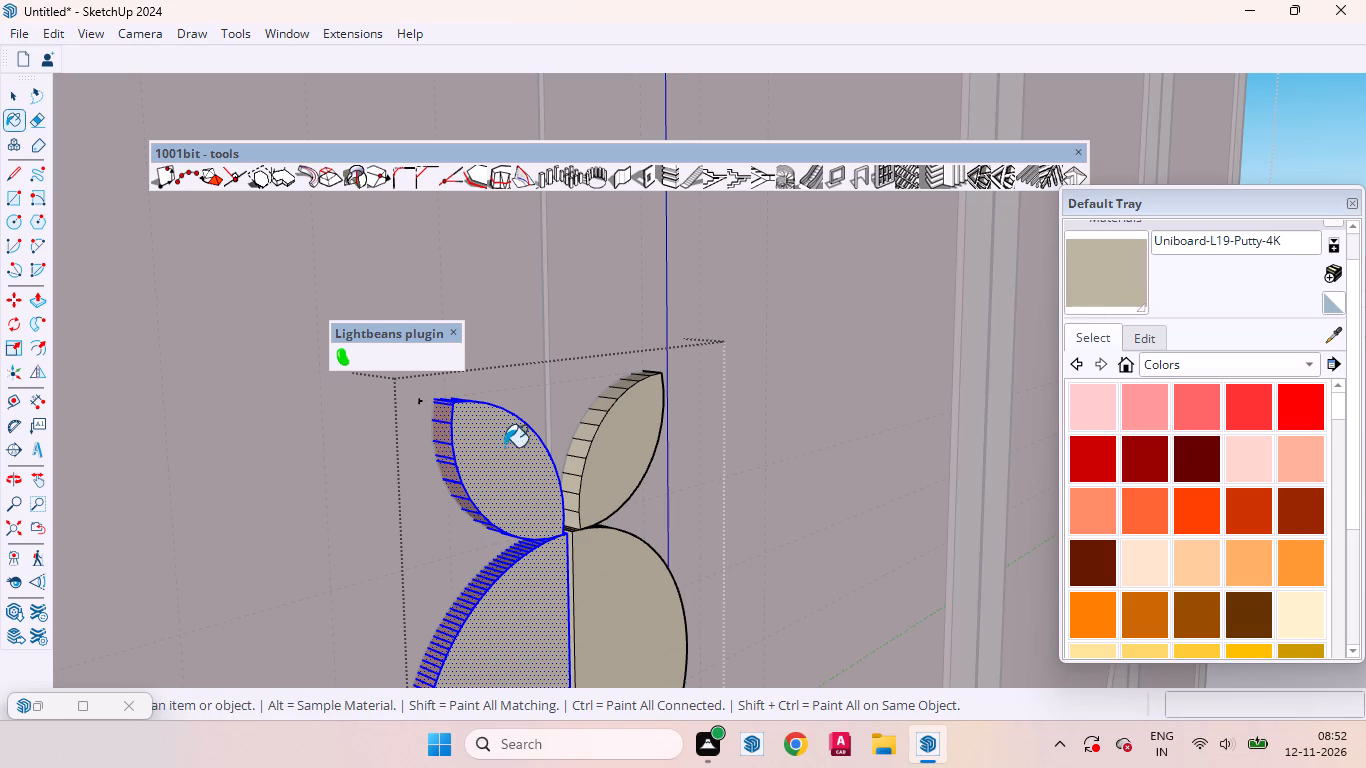
key(space)
scroll(461, 511, down, 2)
scroll(460, 512, up, 1)
scroll(460, 512, down, 20)
scroll(460, 512, down, 2)
middle_drag(506, 516, 492, 517)
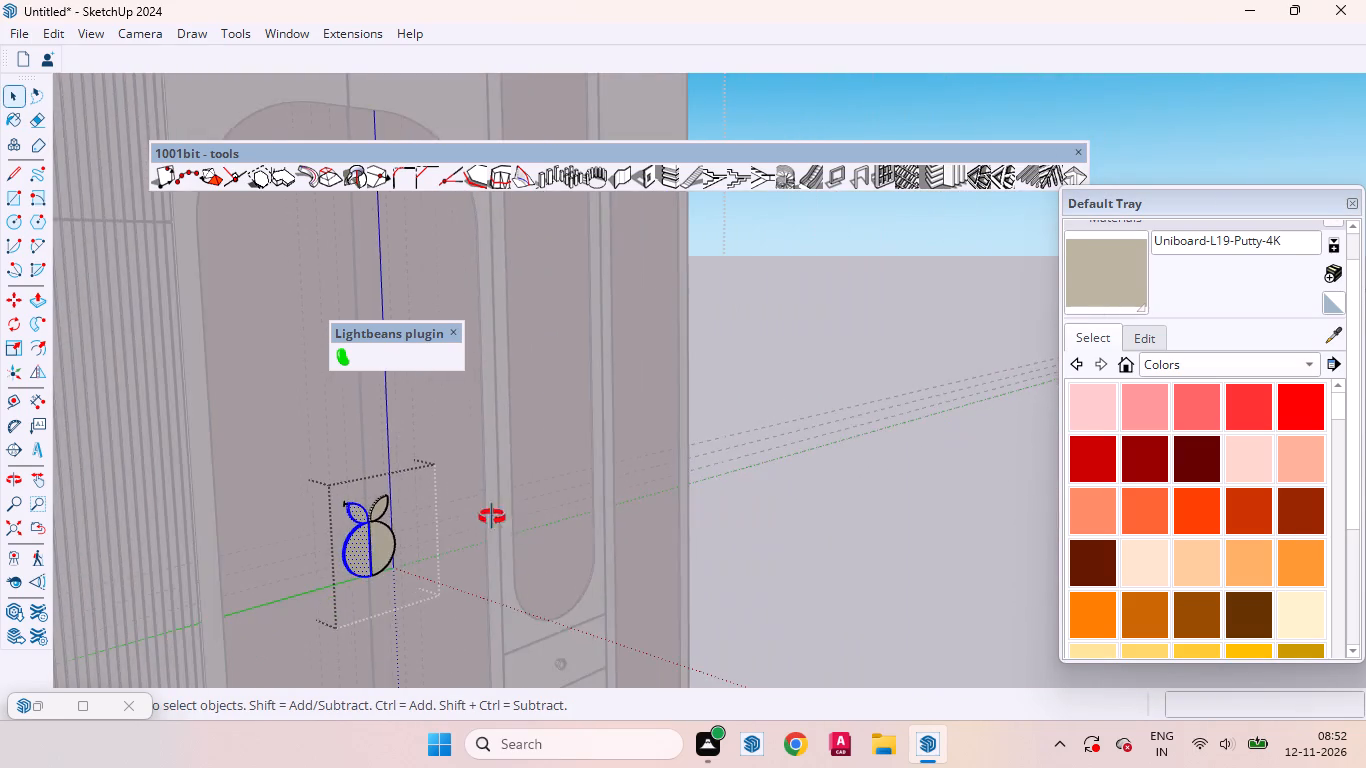
middle_drag(492, 517, 394, 518)
scroll(490, 516, down, 10)
click(861, 576)
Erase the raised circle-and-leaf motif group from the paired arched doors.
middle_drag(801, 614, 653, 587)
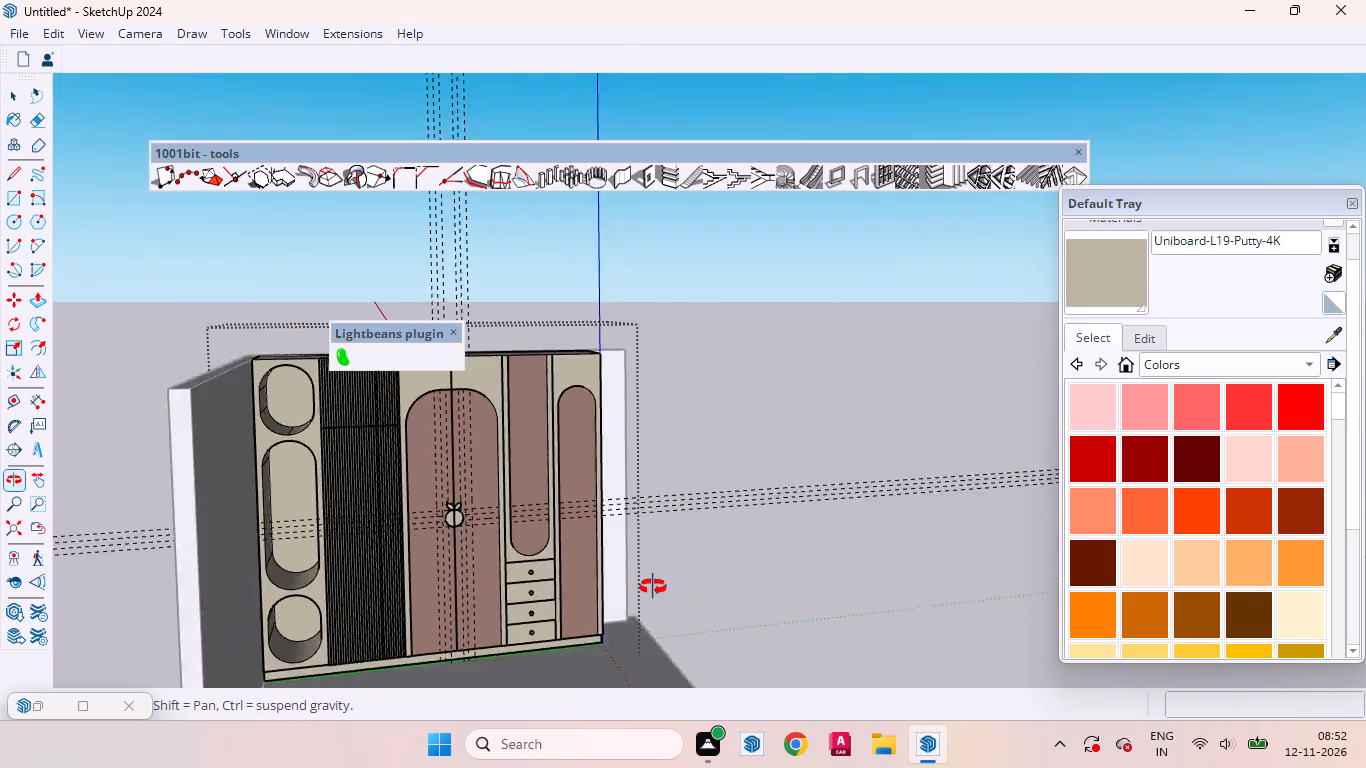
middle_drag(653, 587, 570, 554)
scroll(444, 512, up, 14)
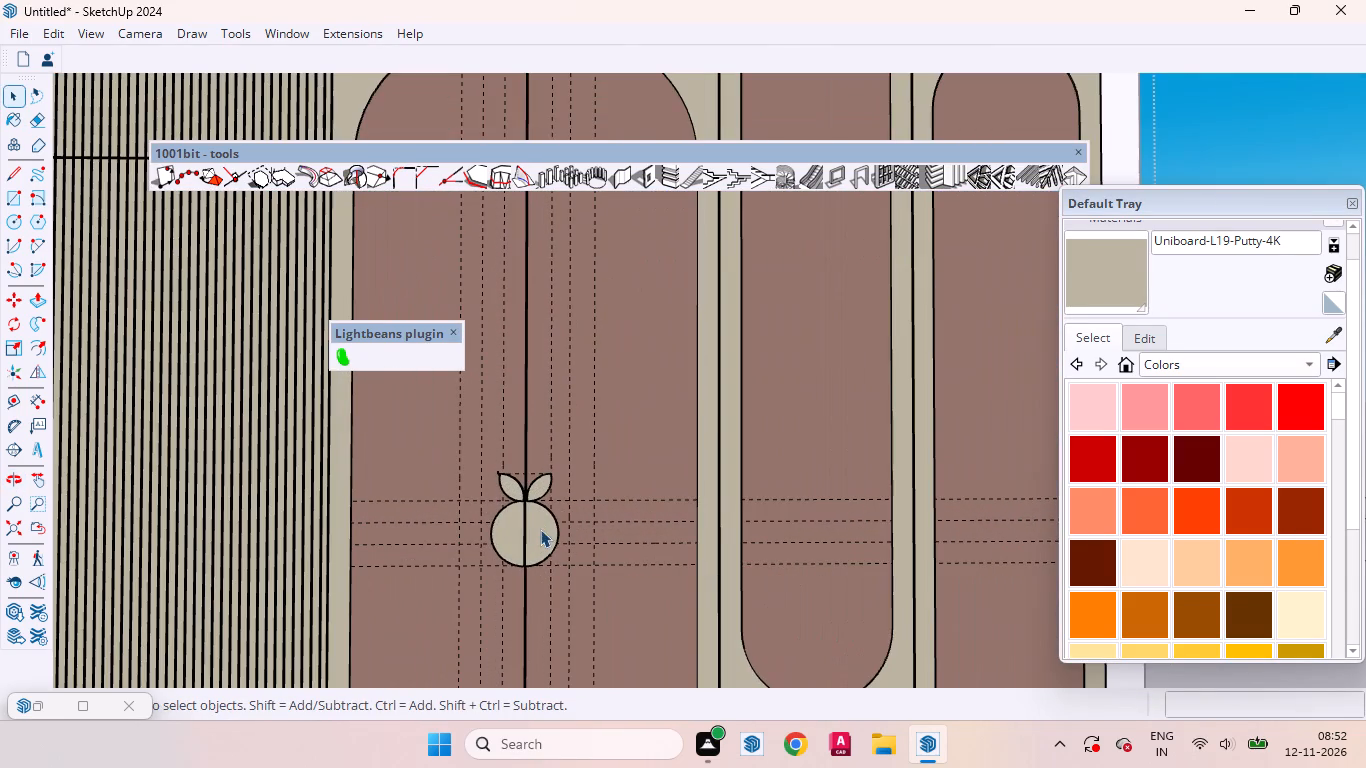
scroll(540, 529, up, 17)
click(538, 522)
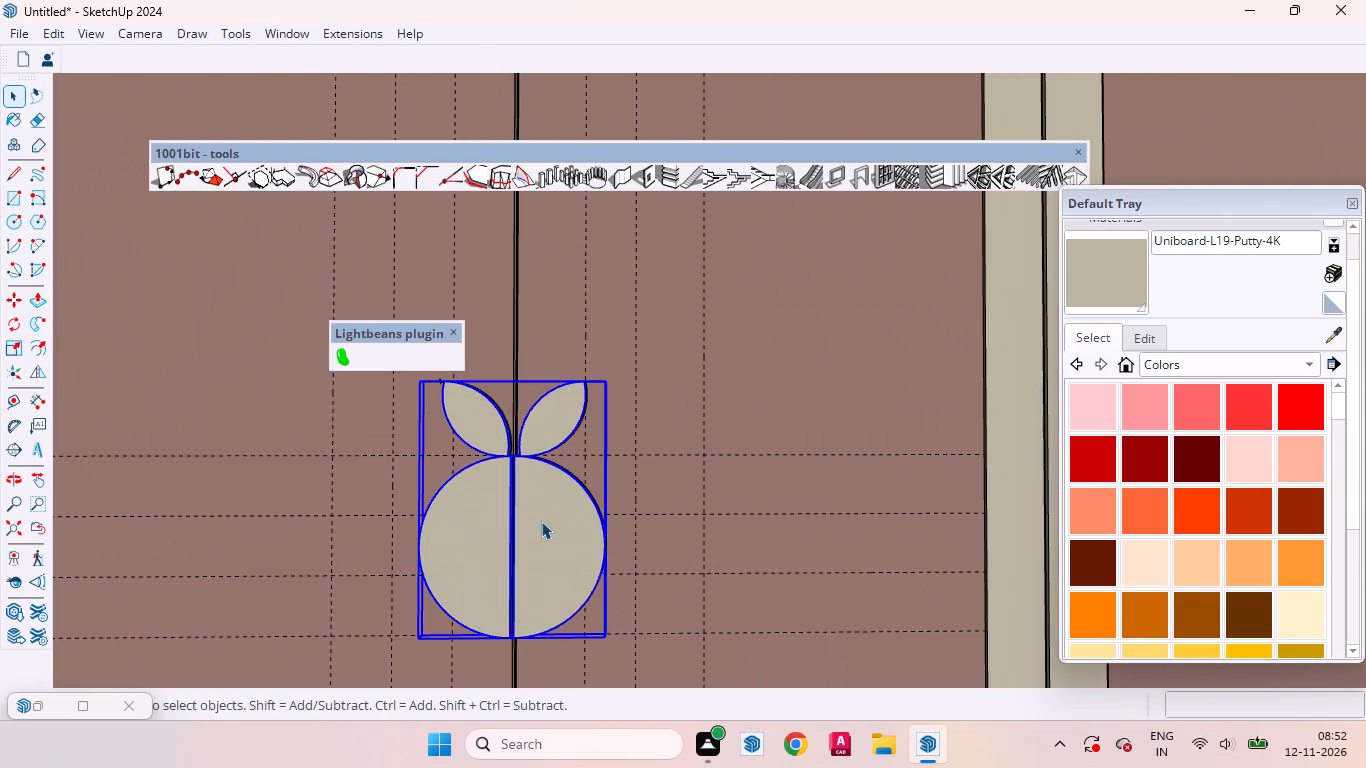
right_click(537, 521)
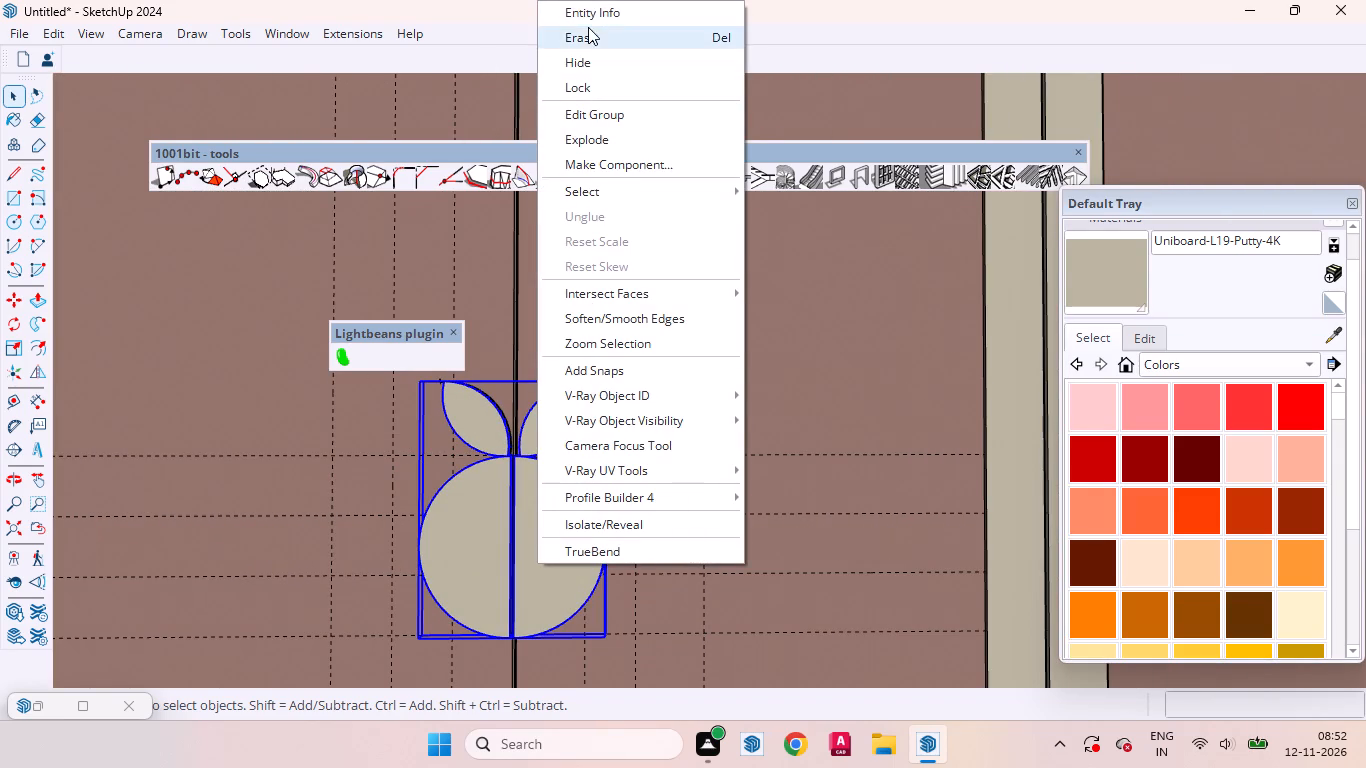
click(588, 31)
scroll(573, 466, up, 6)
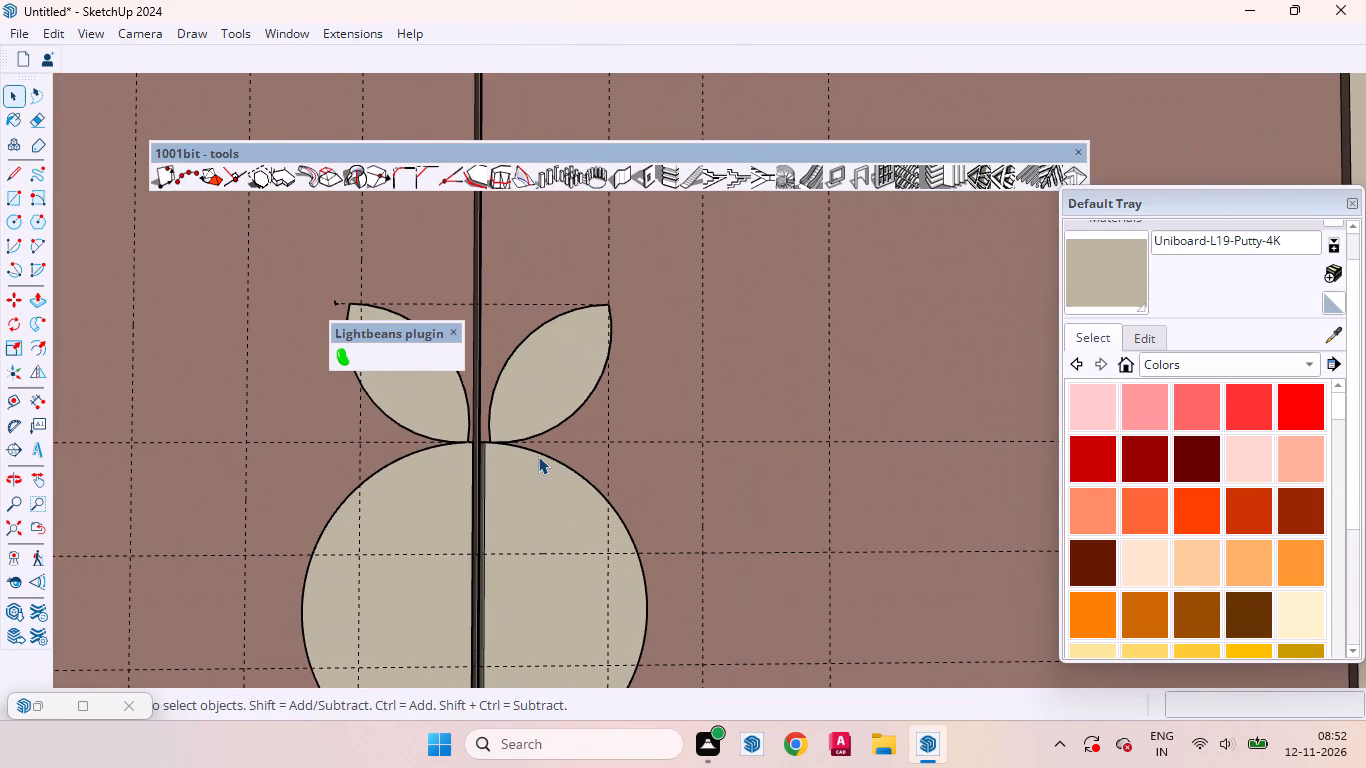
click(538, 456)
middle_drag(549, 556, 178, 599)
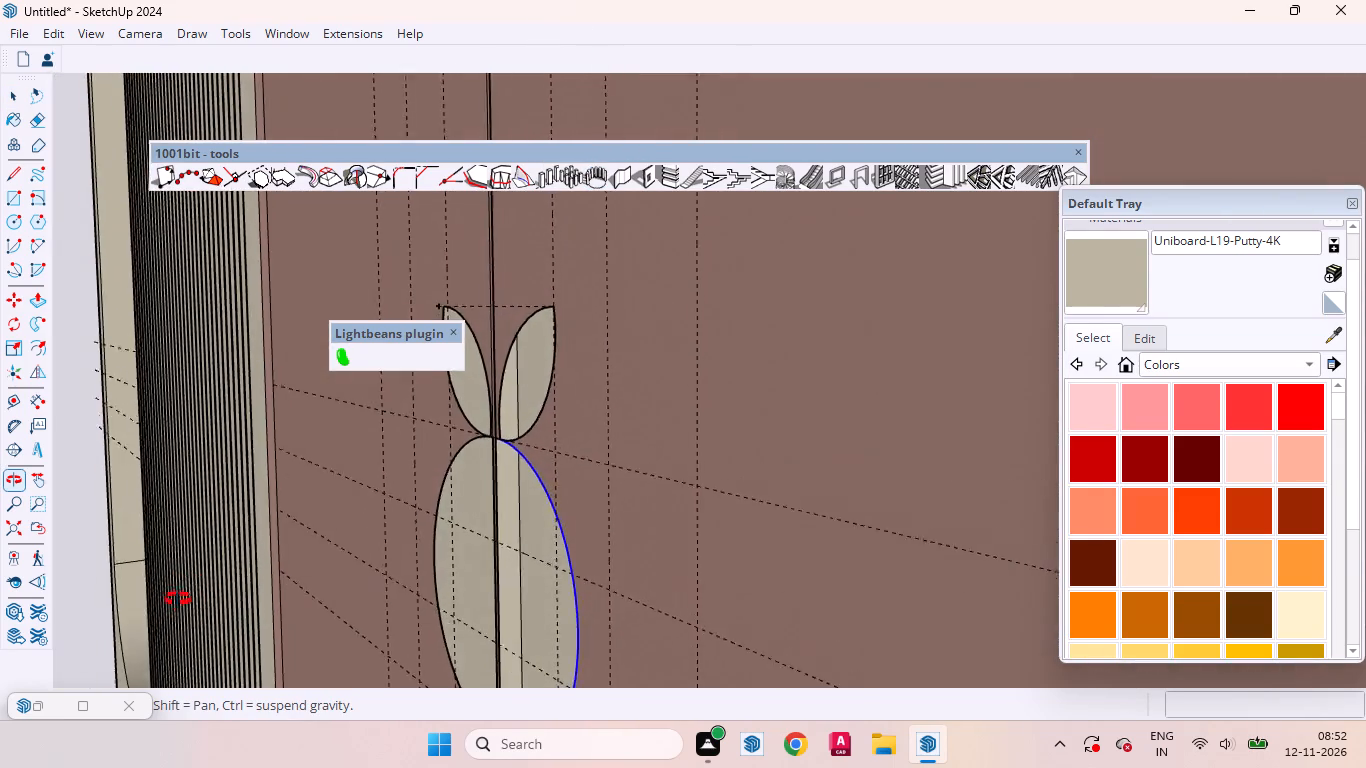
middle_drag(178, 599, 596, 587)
Undo the erasing of the motif group and the putty painting of its half circles and leaves.
key(ctrl+z)
key(ctrl+z)
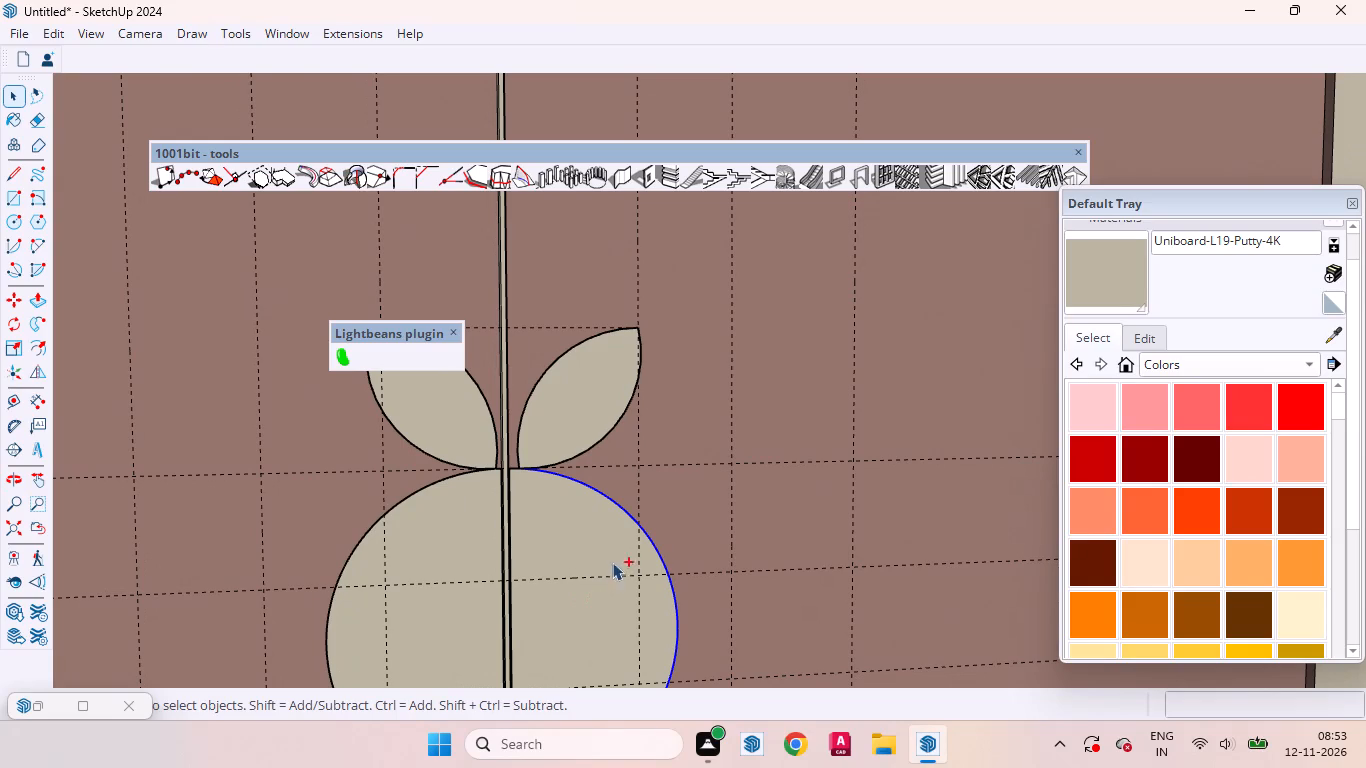
key(ctrl+z)
key(ctrl+z)
key(ctrl+z)
key(ctrl+z)
key(ctrl+z)
key(ctrl+z)
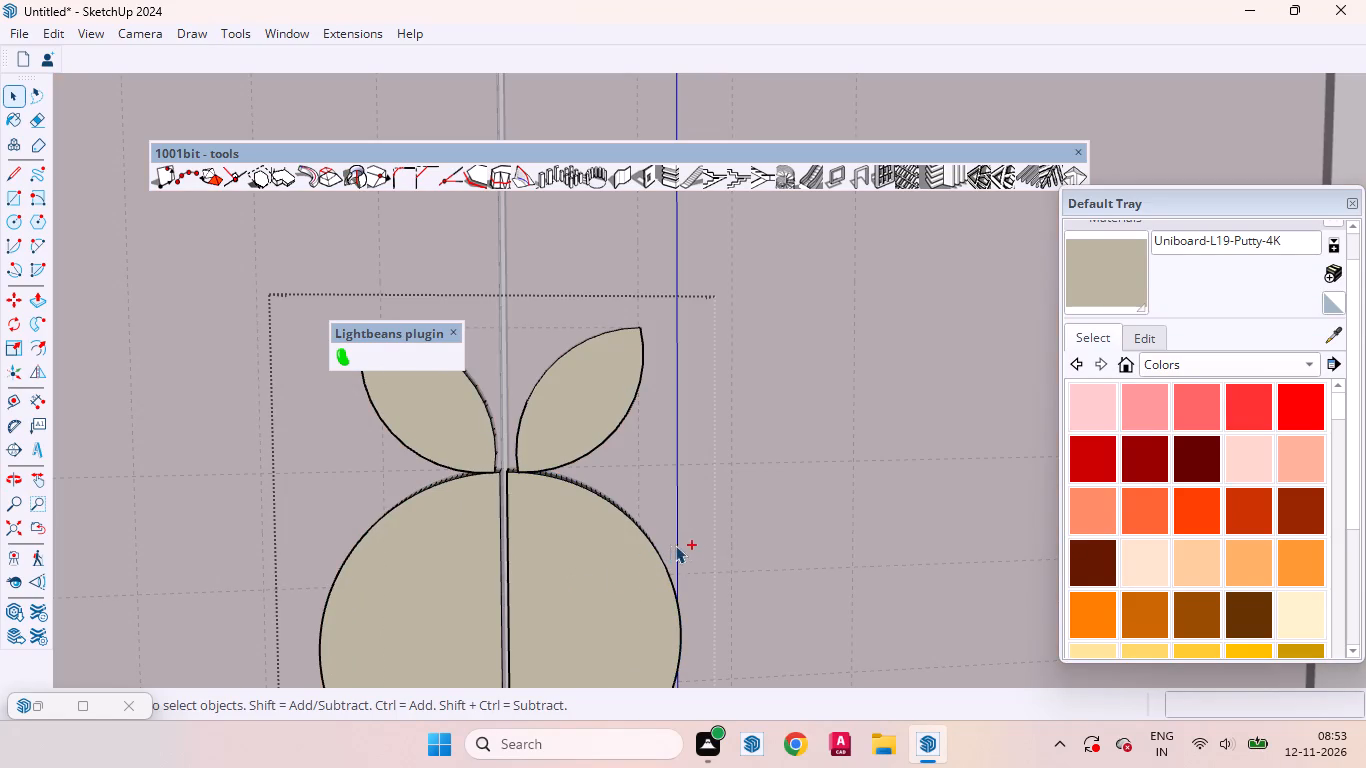
key(ctrl+z)
key(z)
key(ctrl+z)
key(ctrl+space)
key(space)
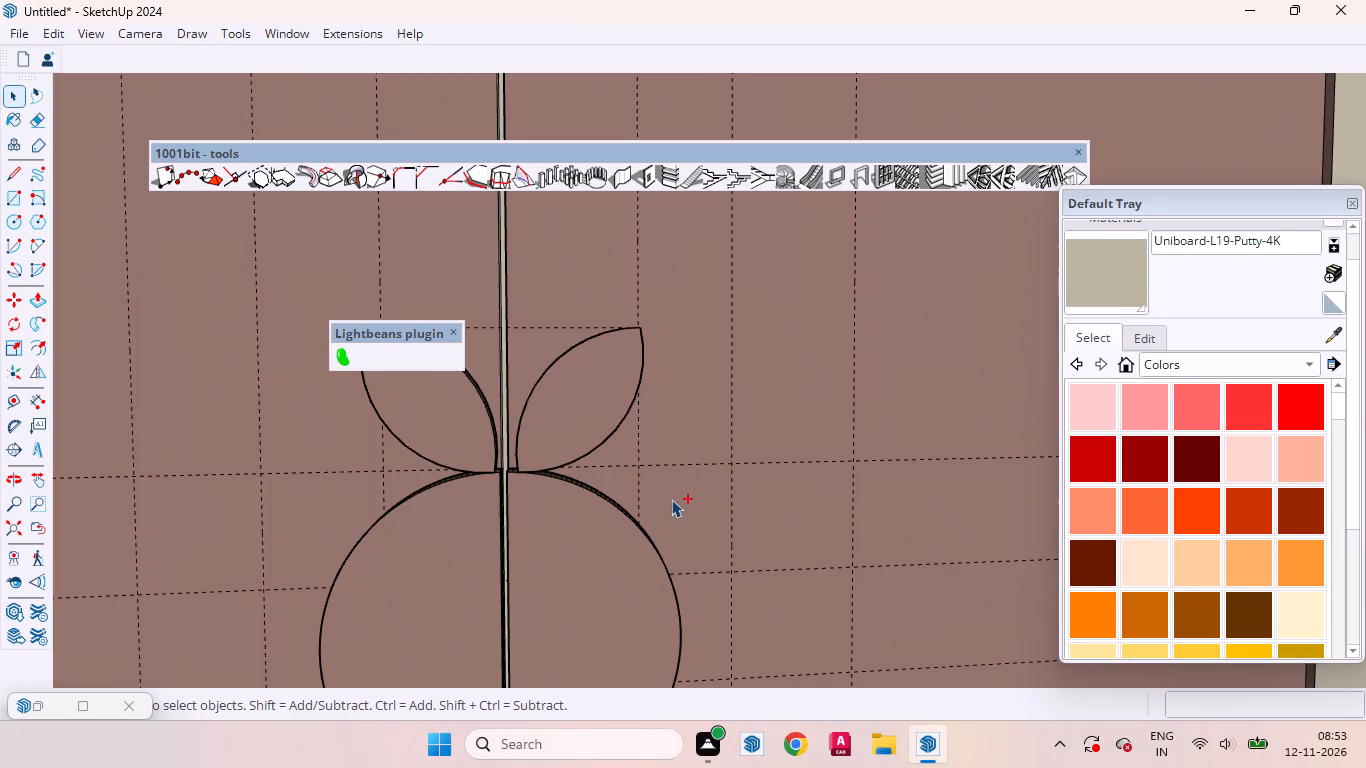
Undo the motif's grouping and extrusion, back to the flat circle and leaf outlines on the doors.
key(ctrl+z)
key(ctrl+z)
key(ctrl+z)
key(ctrl+z)
key(ctrl+z)
key(ctrl+z)
key(z)
key(z)
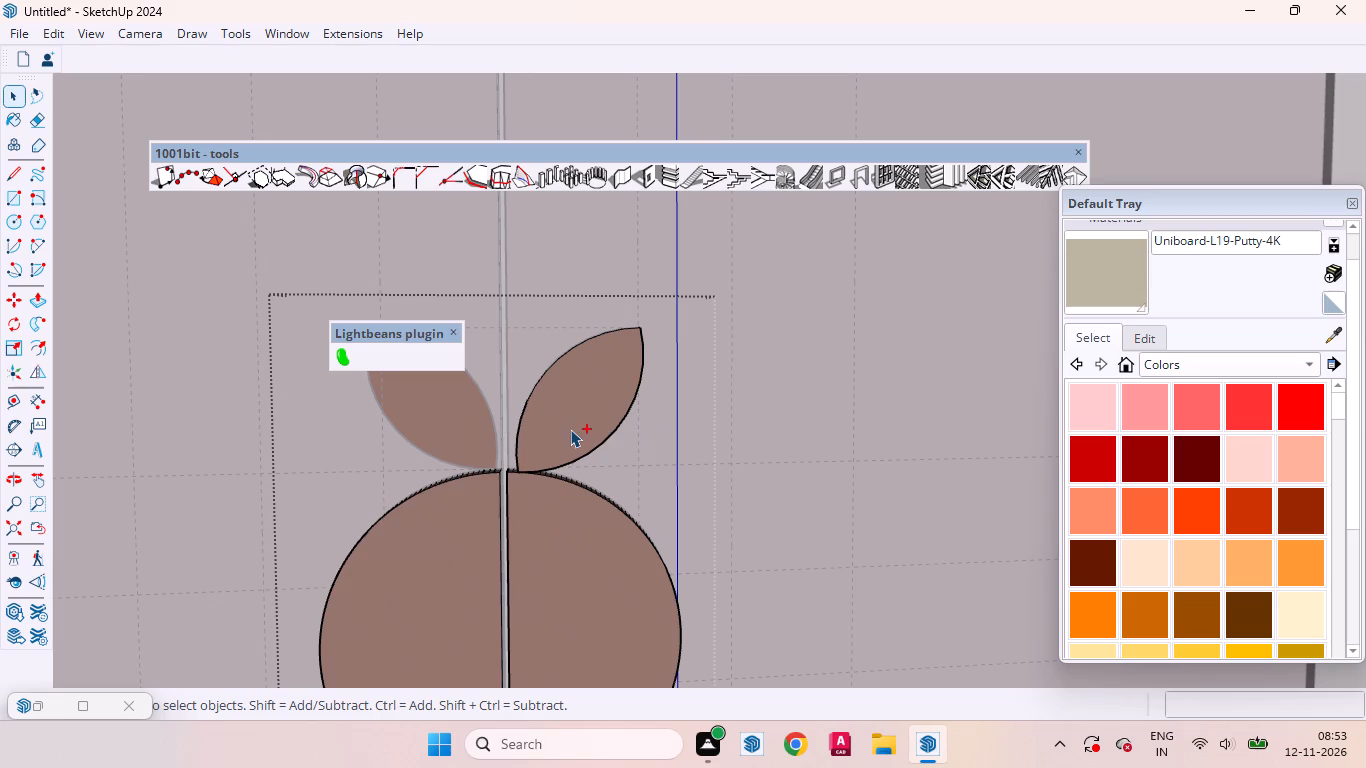
key(ctrl+z)
key(z)
key(z)
key(z)
key(z)
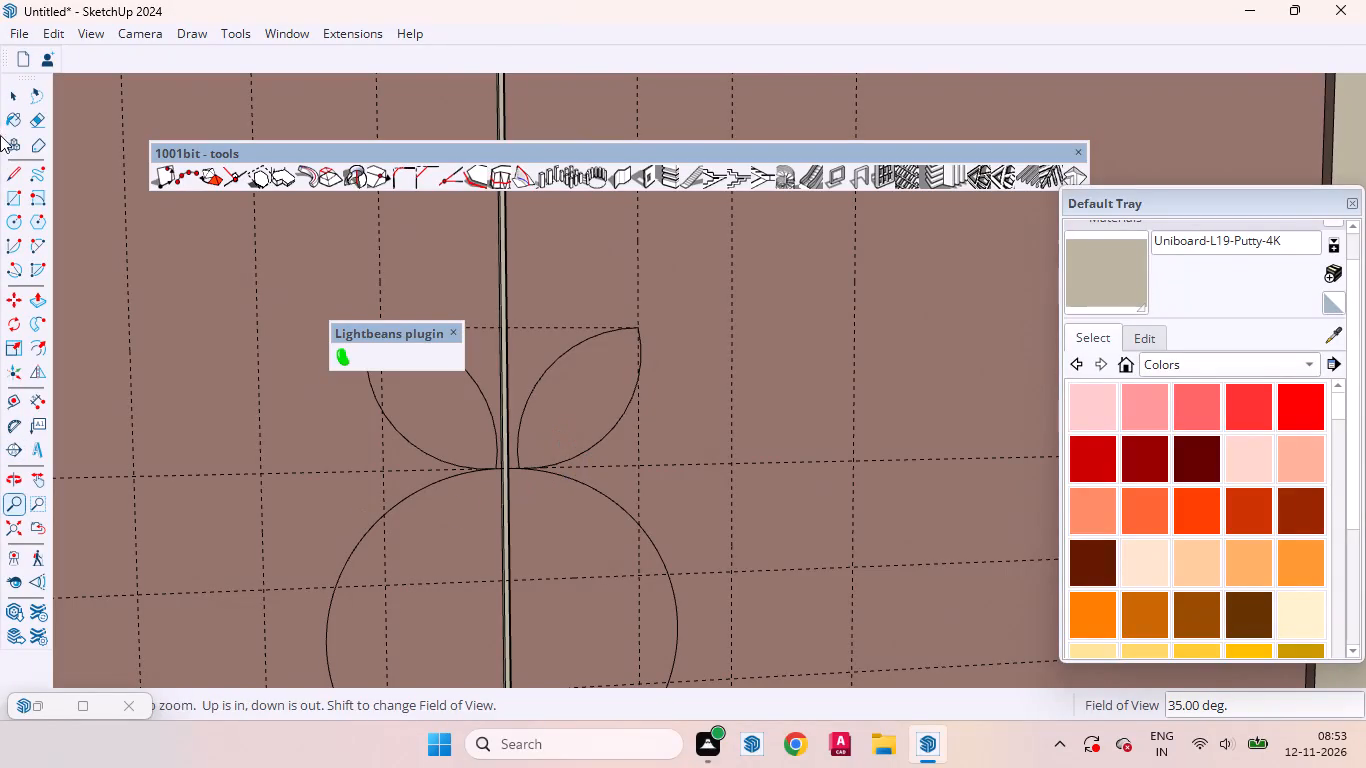
click(10, 99)
Undo the clean-up of the left leaf's extra arc segments and the shifted leaf copy beside the door gap.
key(ctrl+z)
key(ctrl+z)
key(ctrl+z)
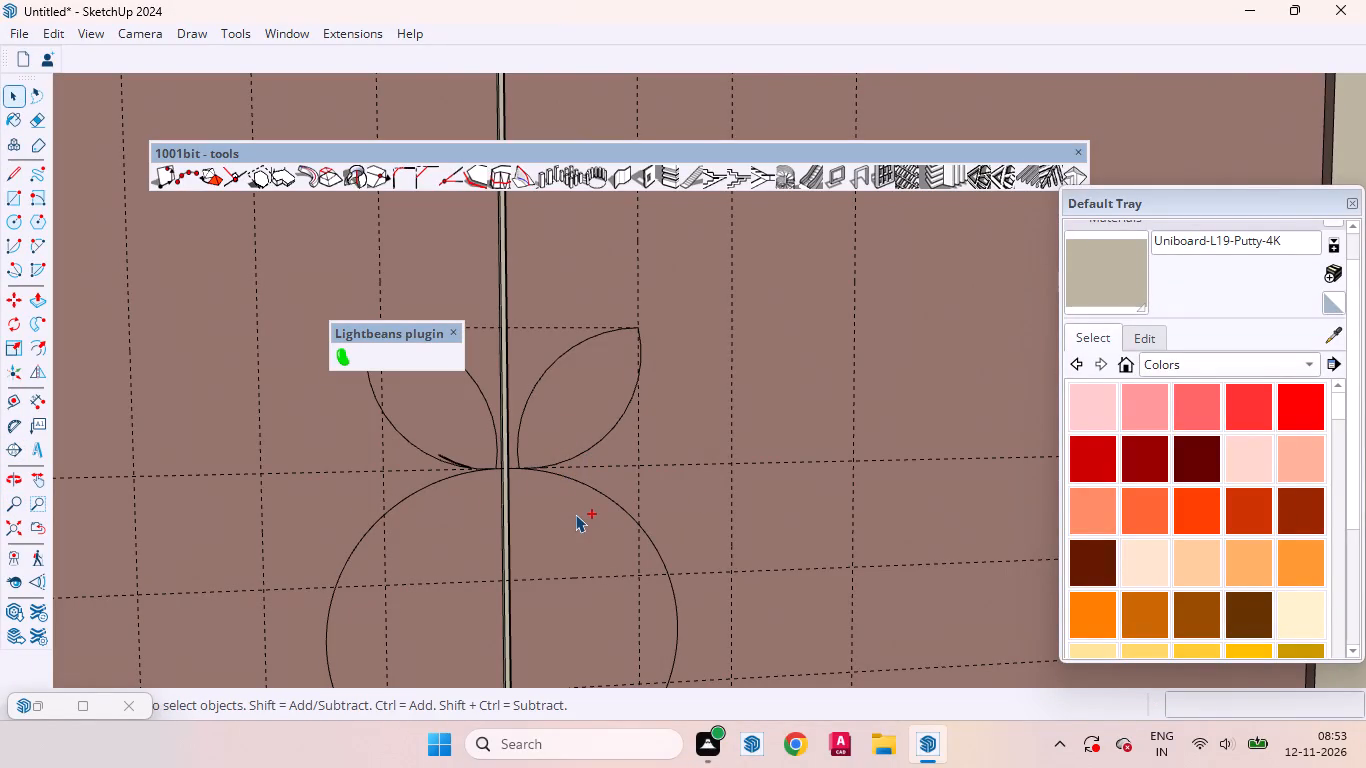
key(ctrl+z)
key(ctrl+z)
key(ctrl+z)
key(ctrl+z)
key(ctrl+z)
key(ctrl+z)
key(ctrl+z)
key(ctrl+z)
key(ctrl+z)
key(ctrl+z)
key(z)
key(z)
key(space)
key(ctrl+z)
key(ctrl+z)
key(ctrl+z)
key(ctrl+z)
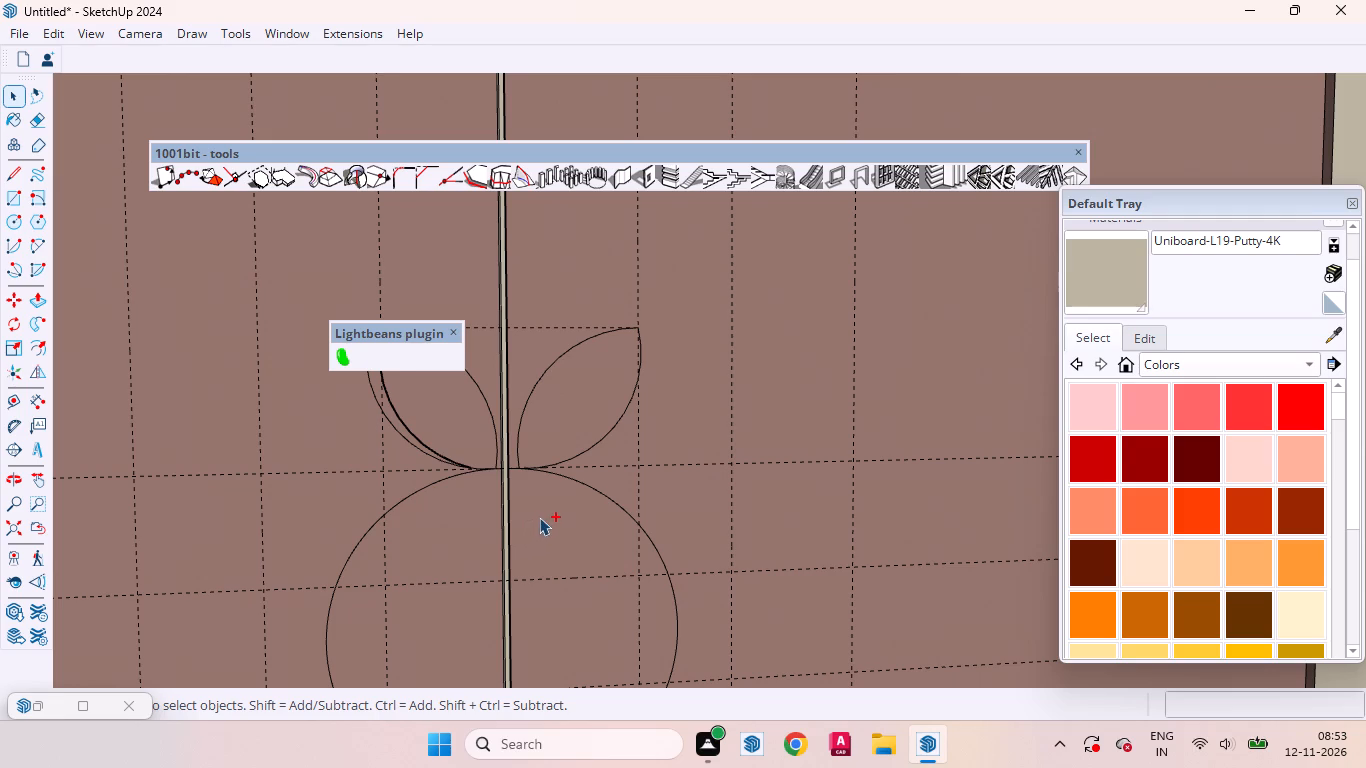
key(ctrl+z)
key(ctrl+z)
key(ctrl+z)
key(z)
key(ctrl+z)
key(ctrl+z)
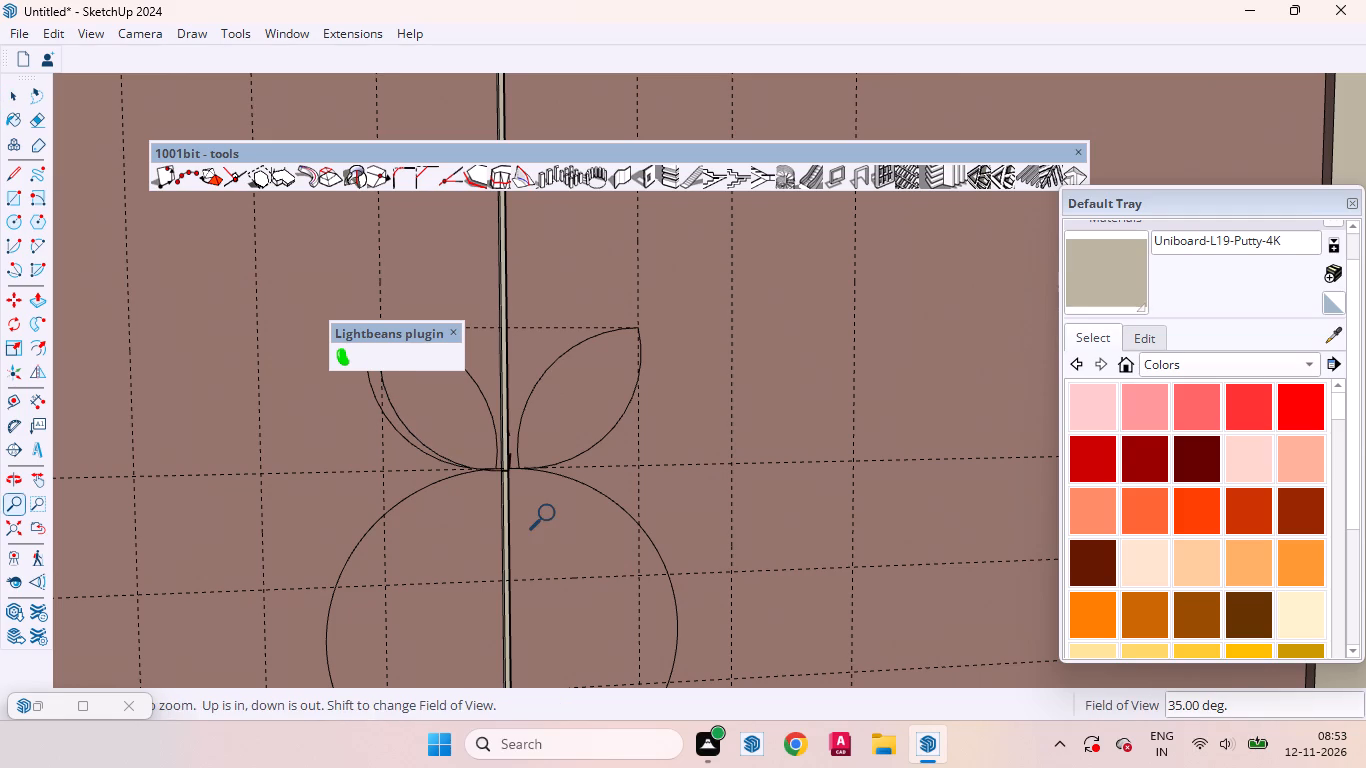
key(ctrl+z)
key(space)
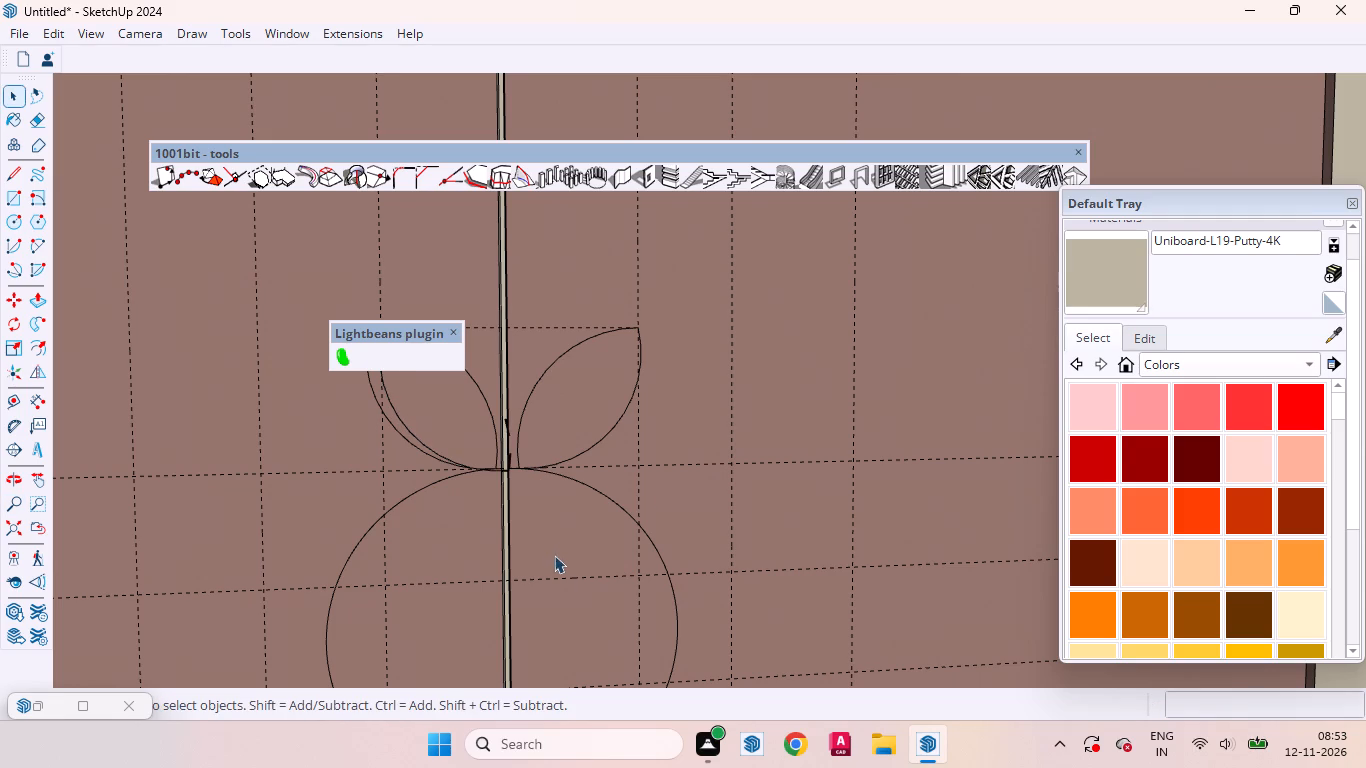
key(ctrl+z)
key(ctrl+z)
key(ctrl+z)
key(ctrl+z)
key(ctrl+z)
key(ctrl+z)
key(ctrl+z)
key(z)
key(ctrl+z)
key(ctrl+z)
key(ctrl+z)
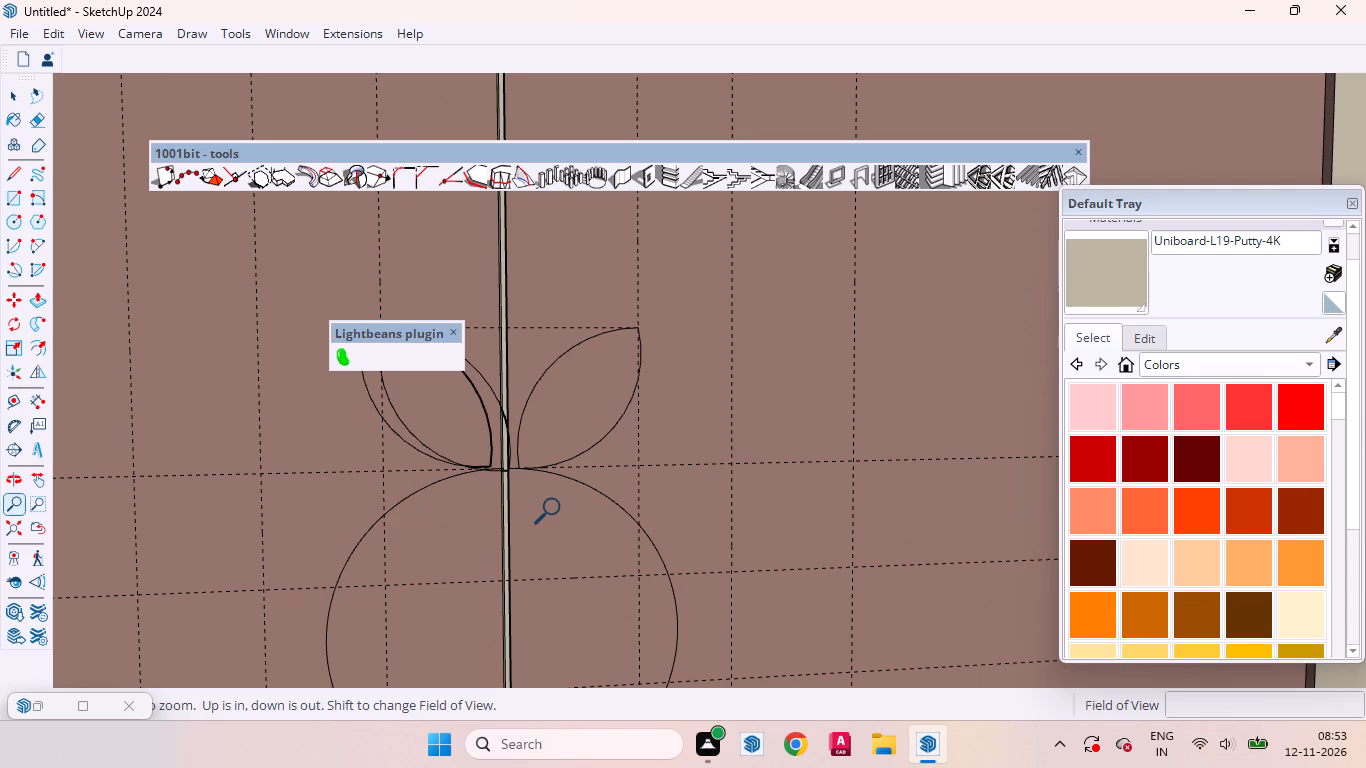
key(space)
key(ctrl+z)
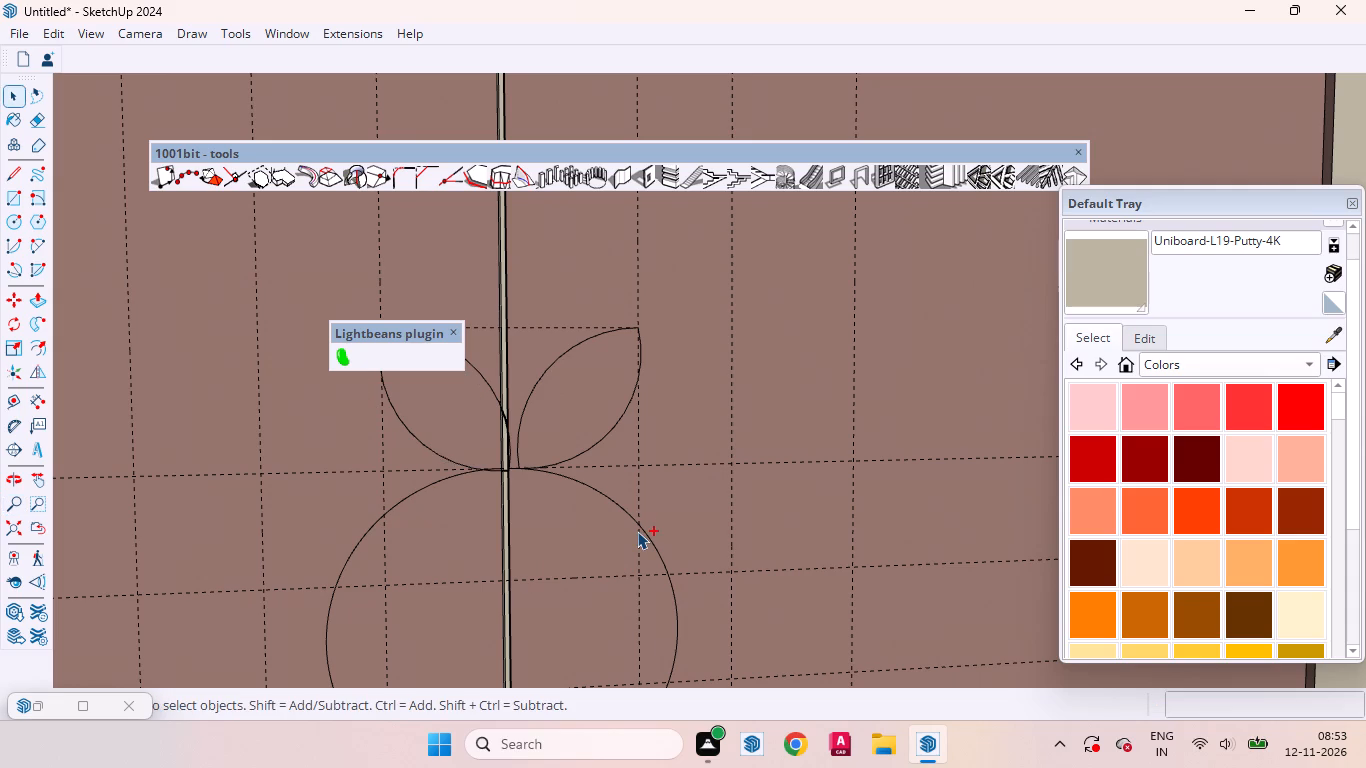
Undo the copying, flipping and rotating edits used to build the left leaf outline.
key(ctrl+z)
key(ctrl+z)
key(ctrl+z)
key(ctrl+z)
key(ctrl+z)
key(ctrl+z)
key(ctrl+z)
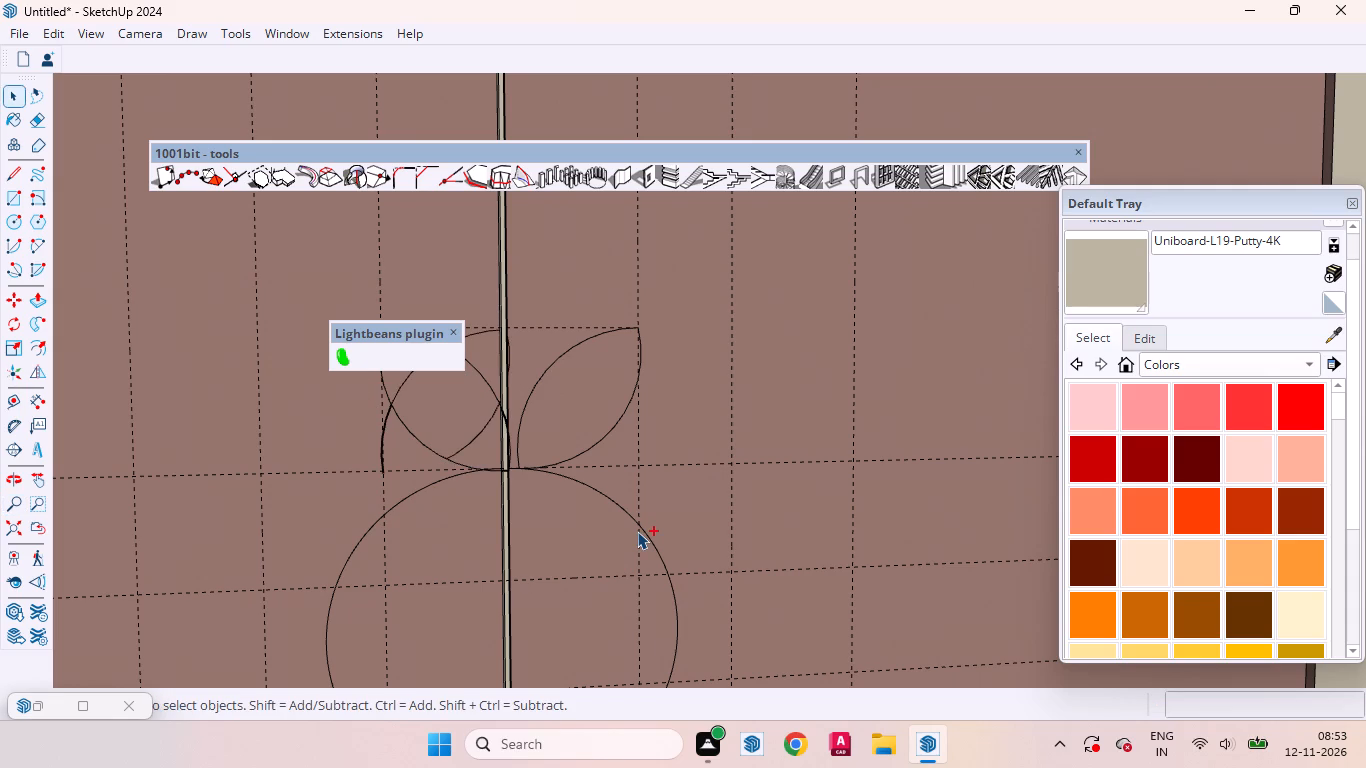
key(ctrl+z)
key(ctrl+z)
key(ctrl+z)
key(ctrl+z)
key(ctrl+z)
key(ctrl+z)
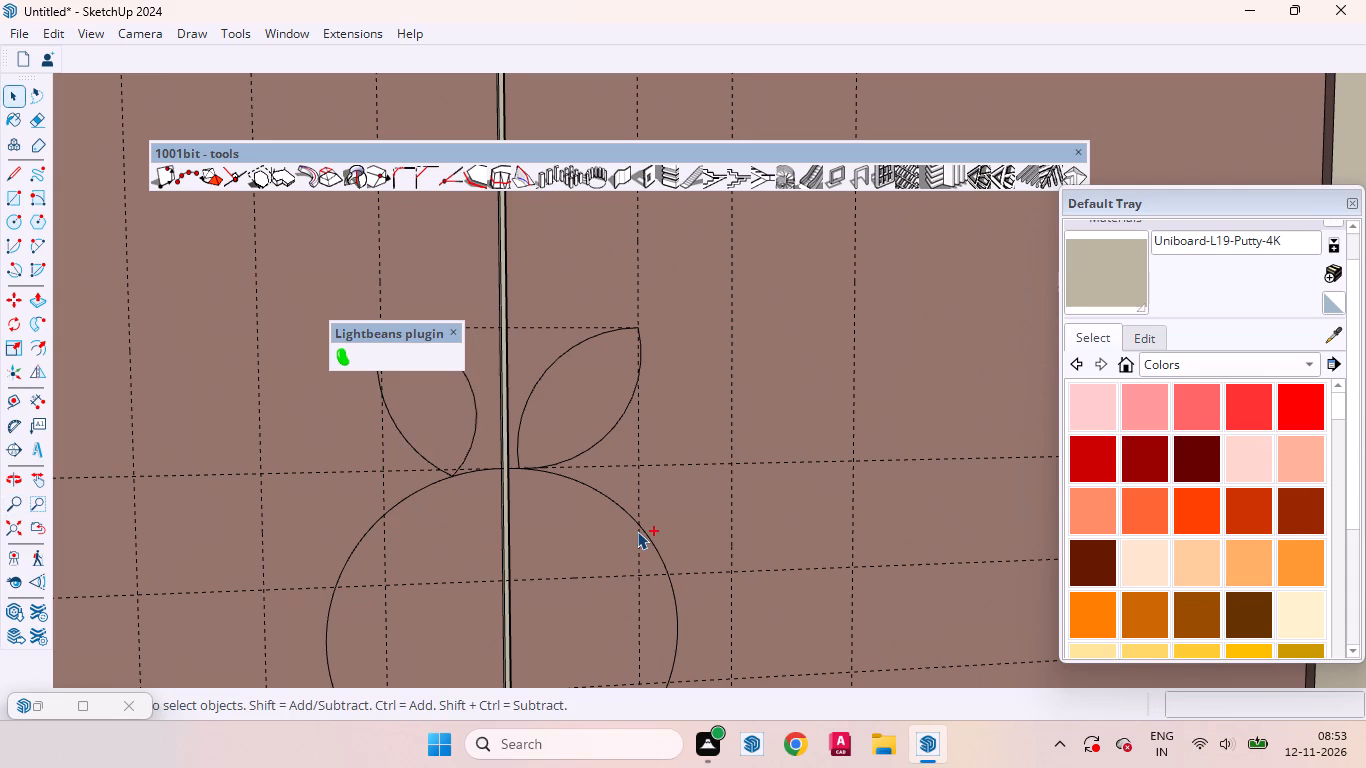
Undo both remaining leaf outlines, the circle outline and the most recent construction guides on the arched doors.
key(ctrl+z)
key(ctrl+z)
key(ctrl+z)
key(z)
key(ctrl+z)
key(ctrl+z)
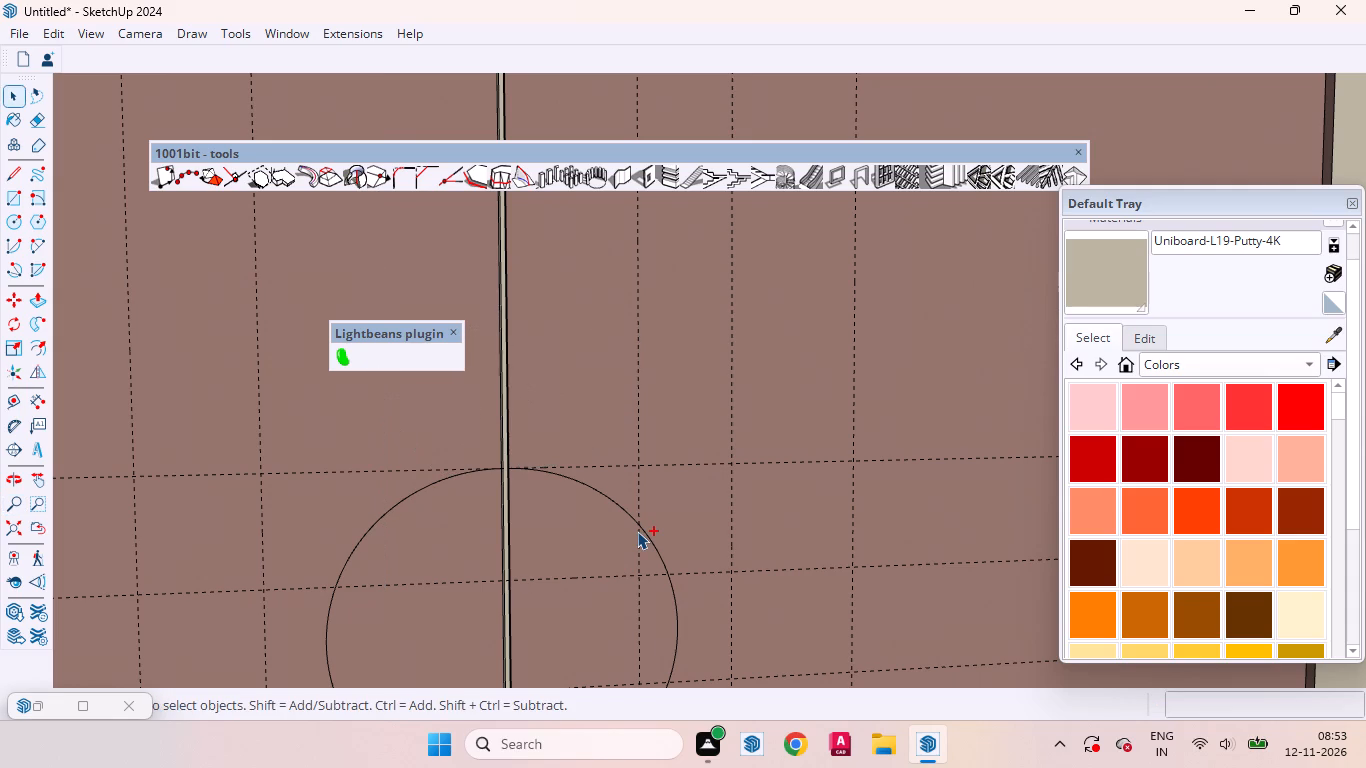
key(ctrl+z)
key(ctrl+z)
key(ctrl+z)
key(space)
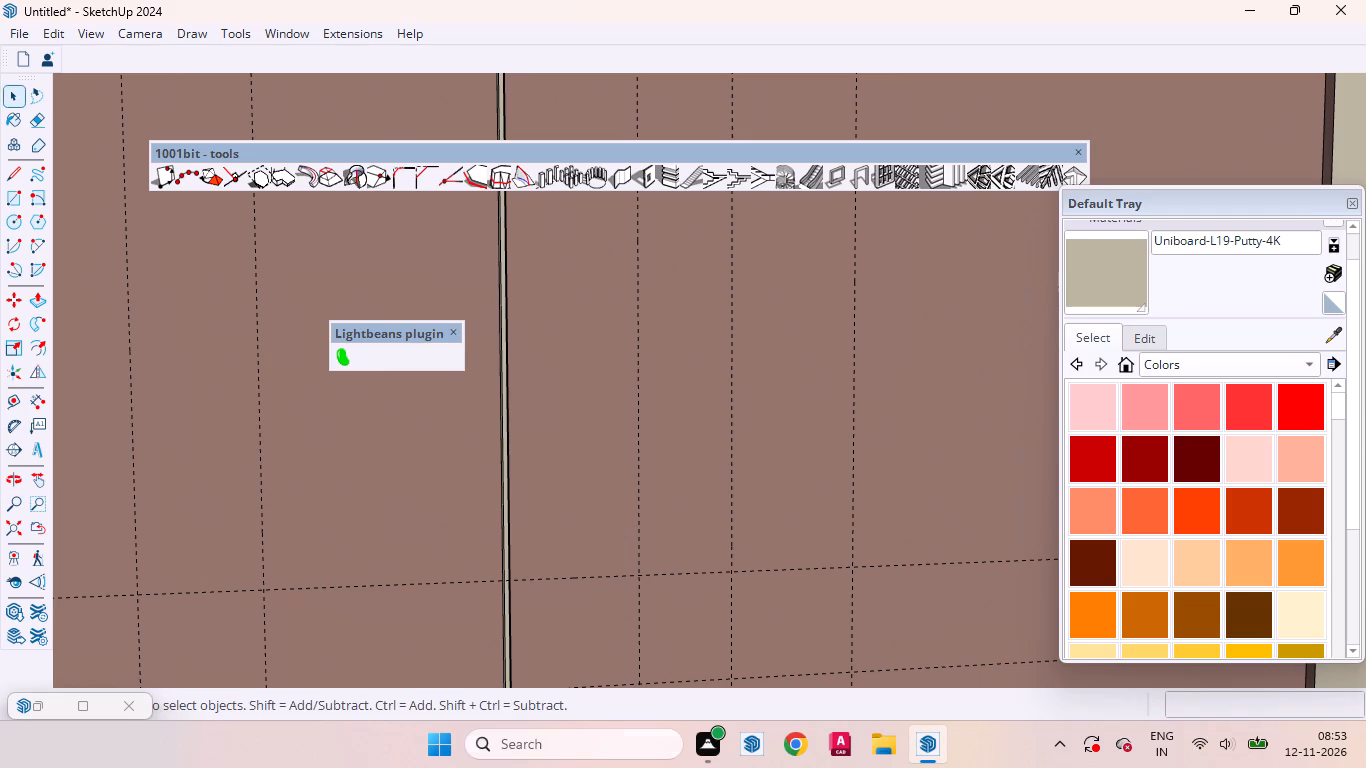
click(15, 98)
Delete the remaining vertical and horizontal construction guides crossing the wardrobe, and leave the wardrobe group.
scroll(571, 632, down, 20)
scroll(571, 632, down, 8)
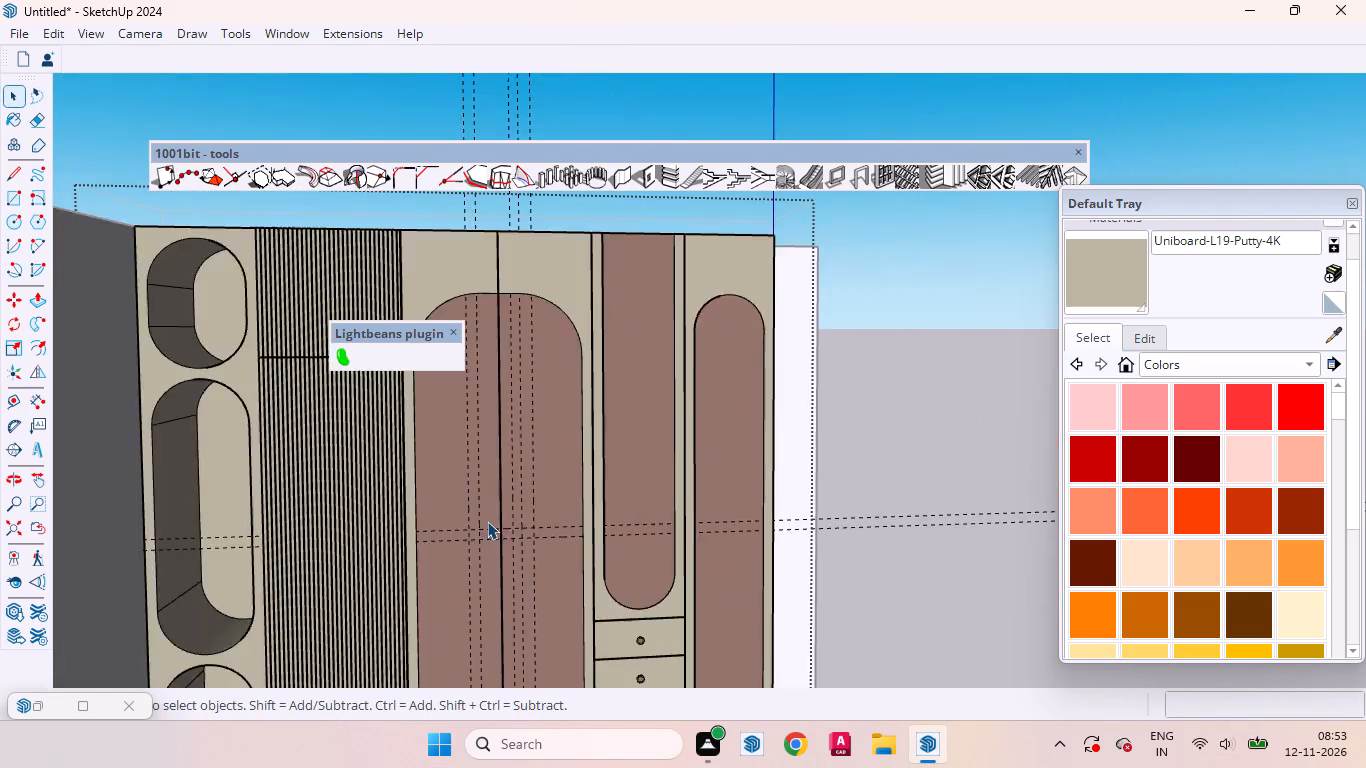
scroll(487, 521, down, 9)
scroll(513, 550, up, 7)
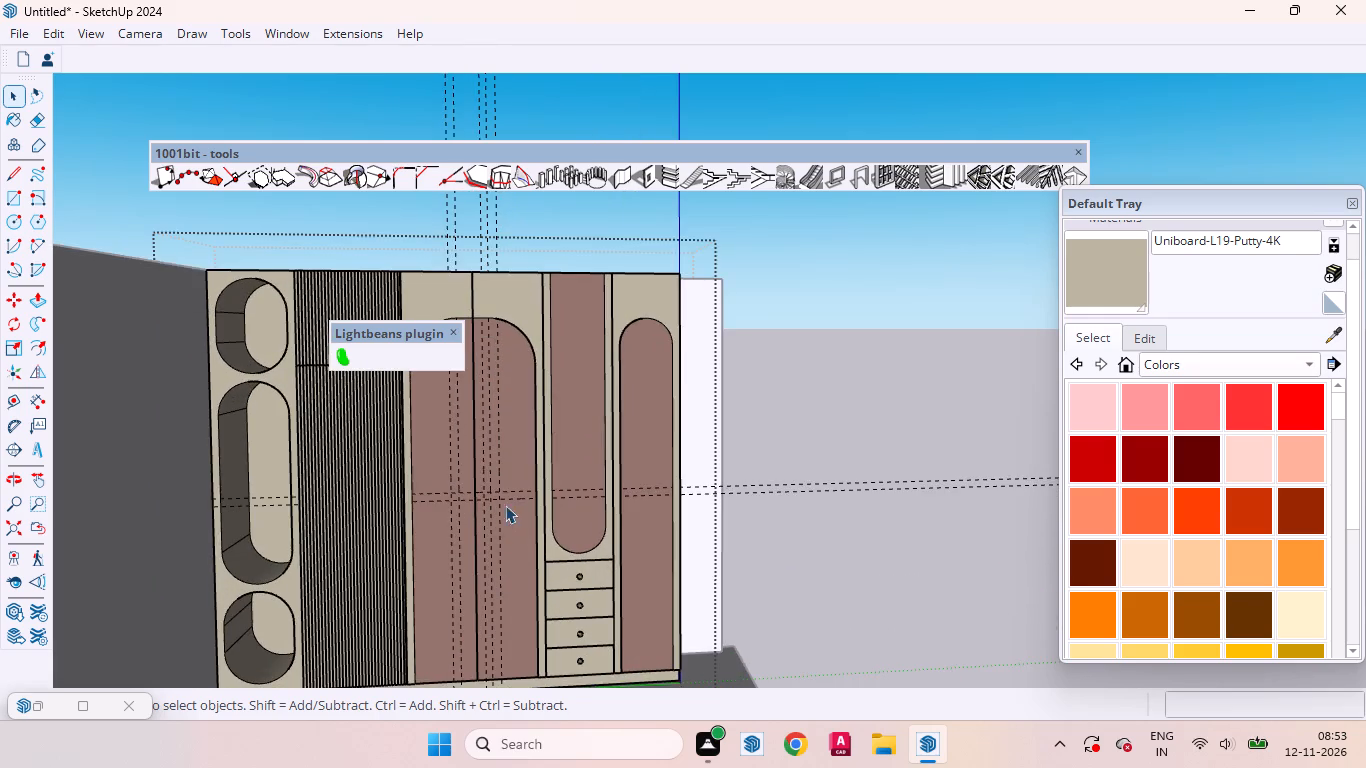
scroll(500, 484, up, 3)
scroll(432, 518, down, 8)
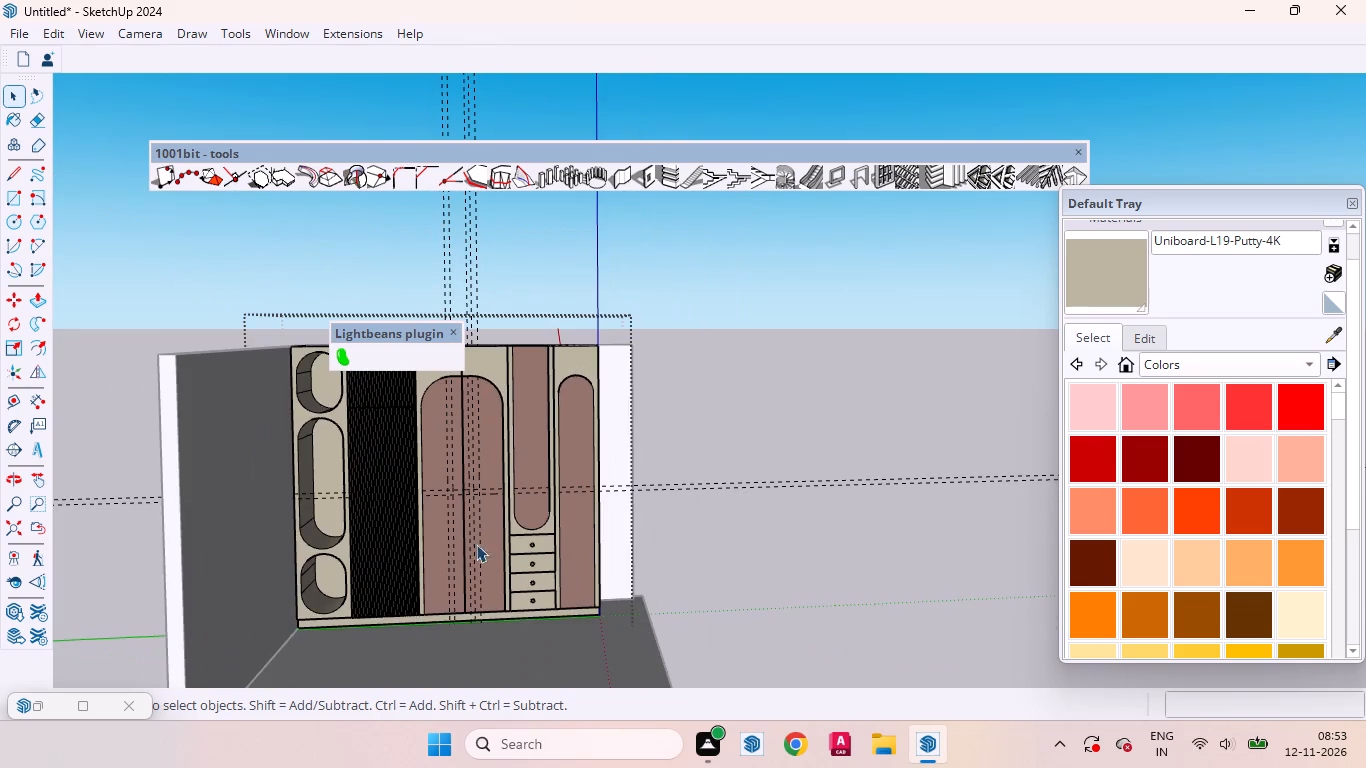
scroll(488, 621, down, 5)
drag(530, 326, 203, 138)
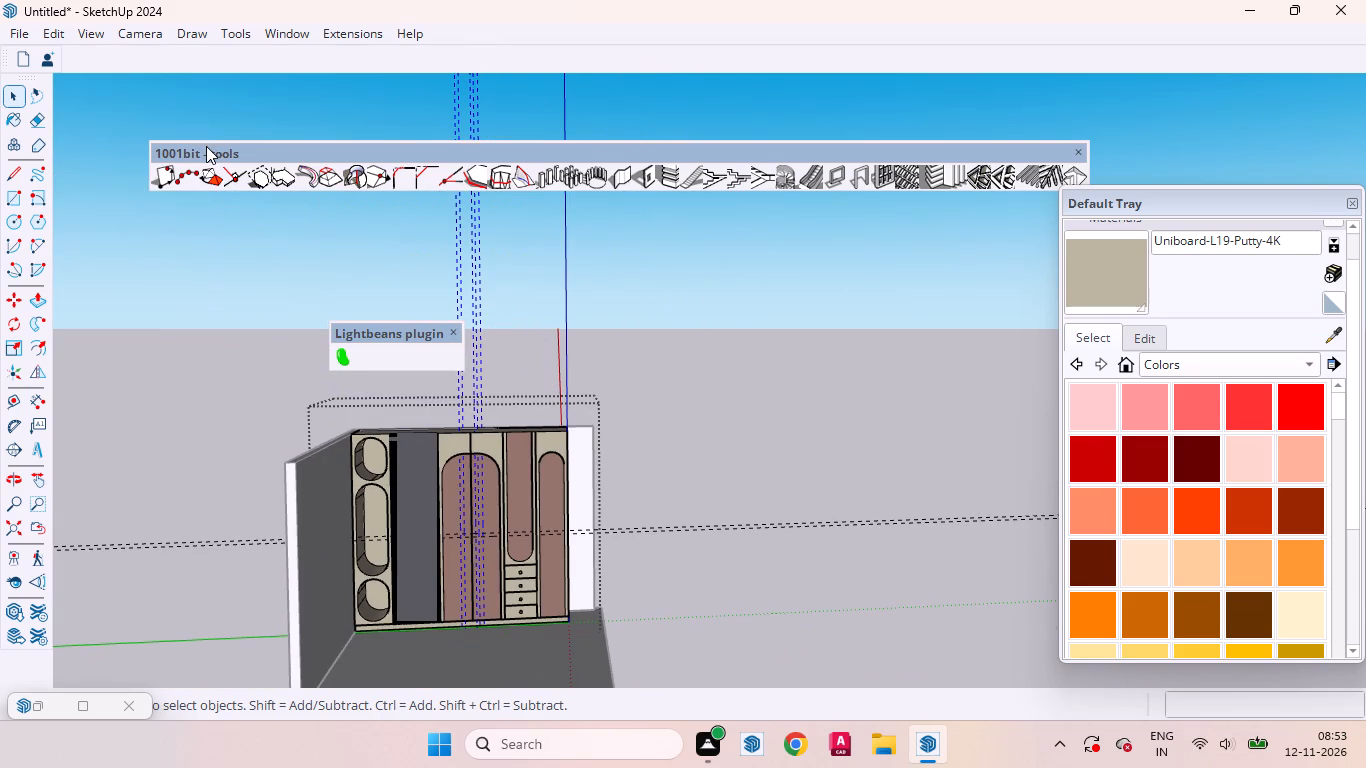
key(Delete)
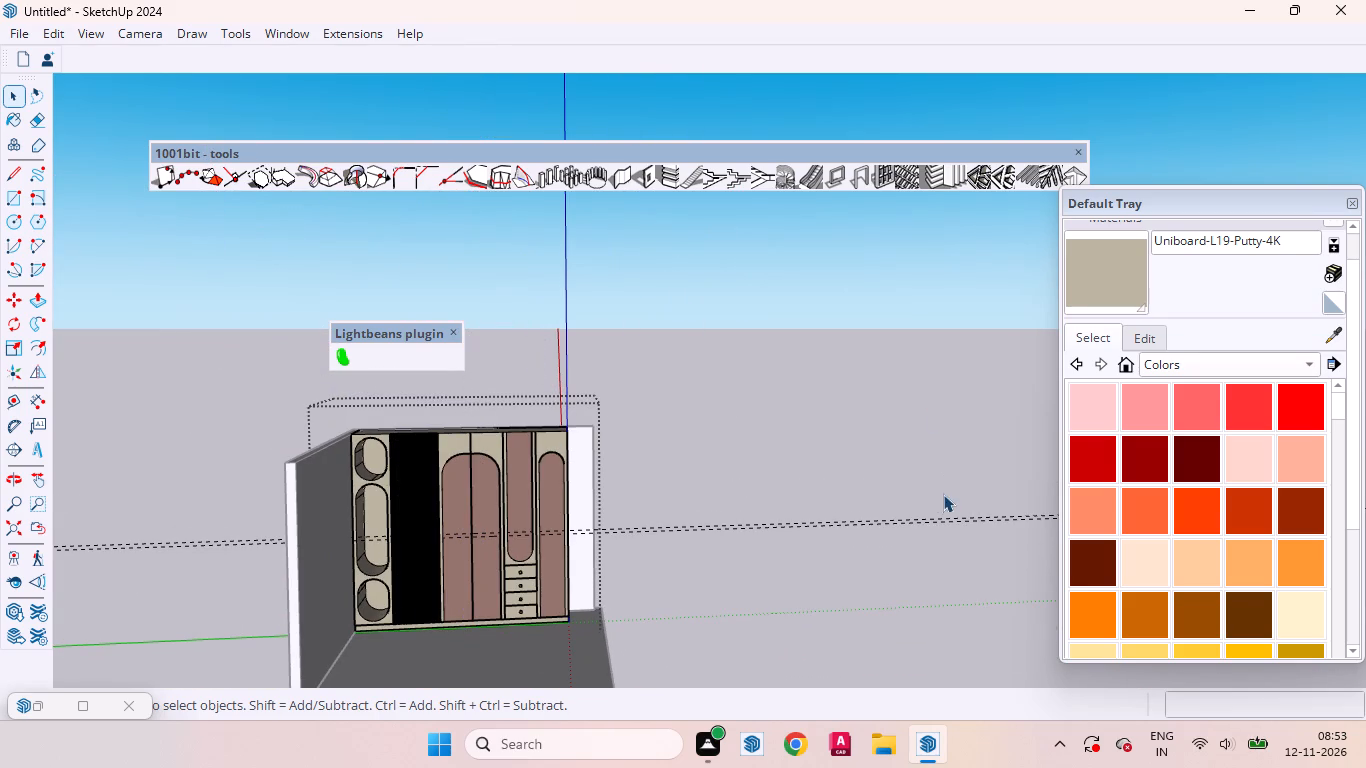
drag(921, 577, 688, 377)
key(Delete)
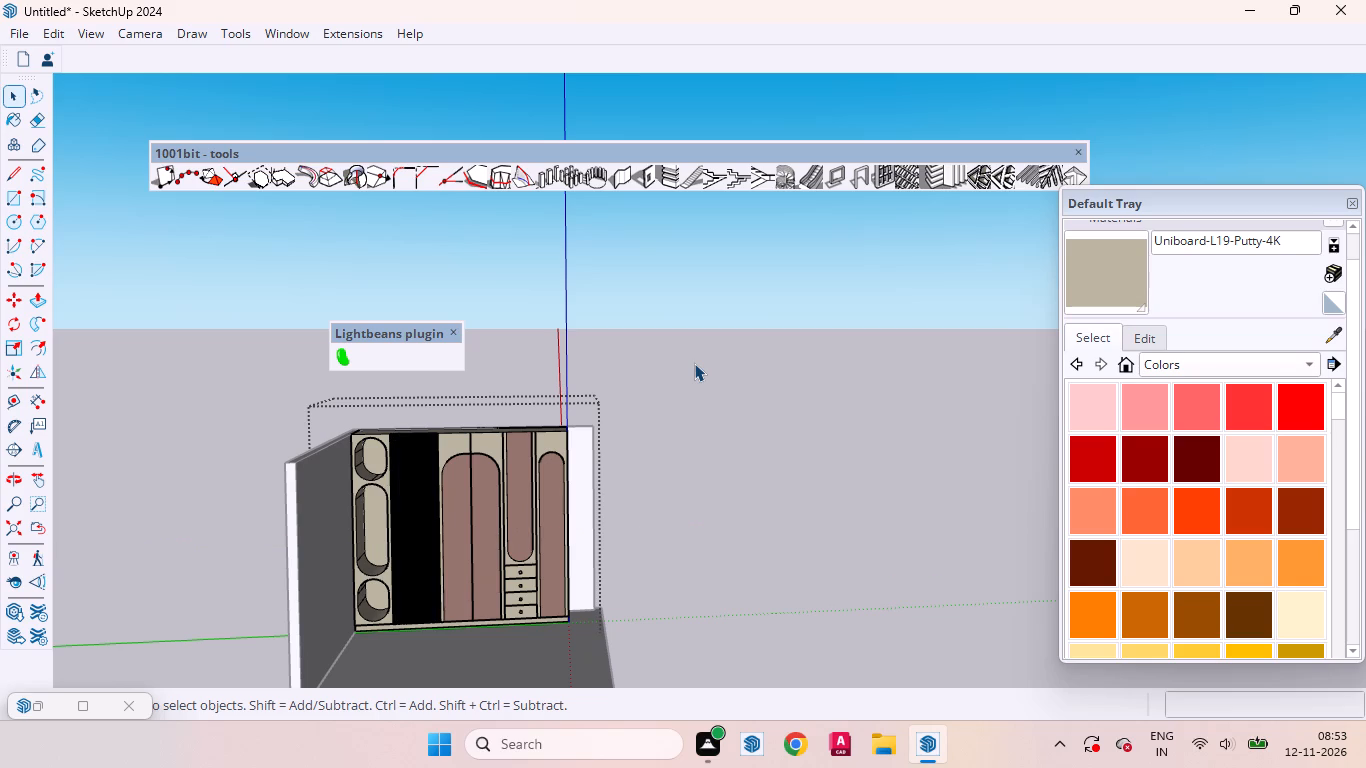
click(727, 587)
Examine the cleaned-up wardrobe from the front and above, including the drawer fronts, round knobs and surrounding gaps up close.
scroll(484, 502, up, 7)
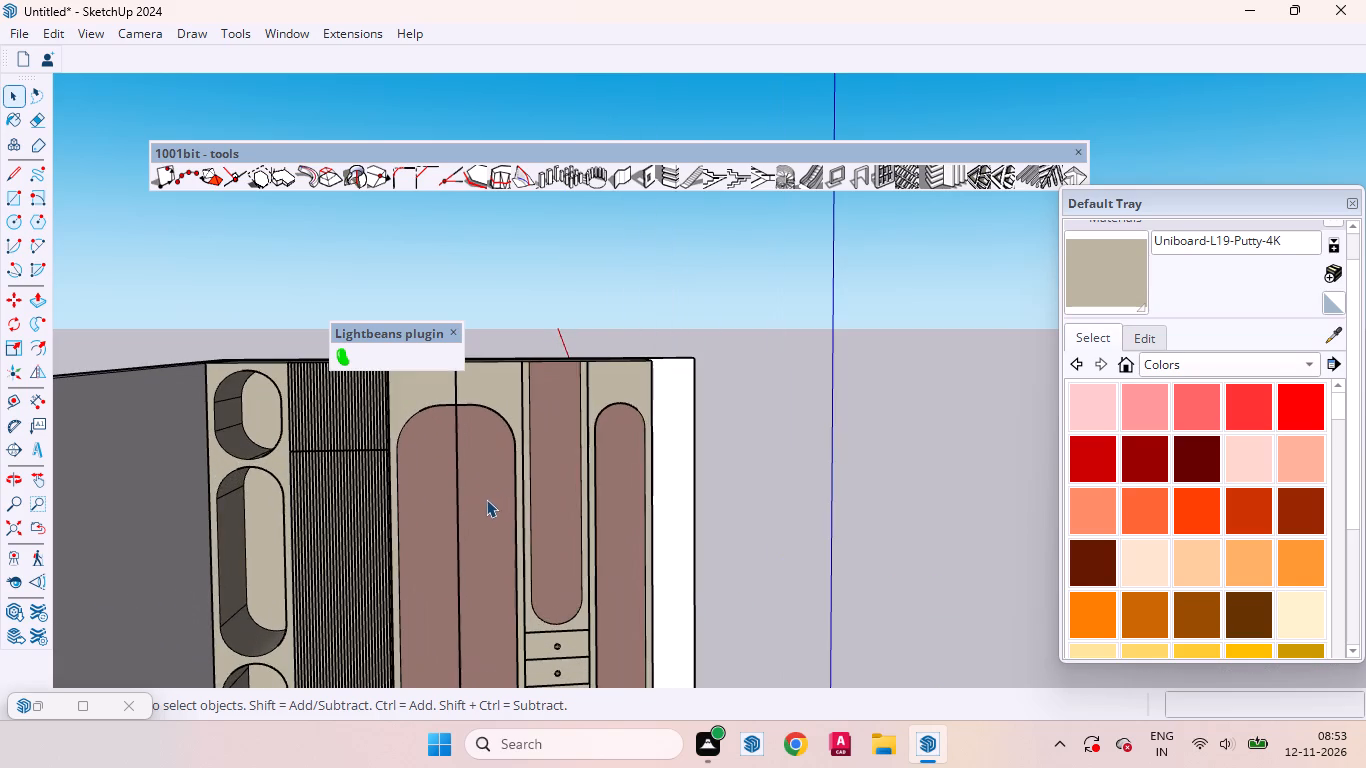
click(486, 499)
scroll(367, 485, up, 3)
scroll(246, 471, up, 3)
middle_drag(244, 486, 277, 518)
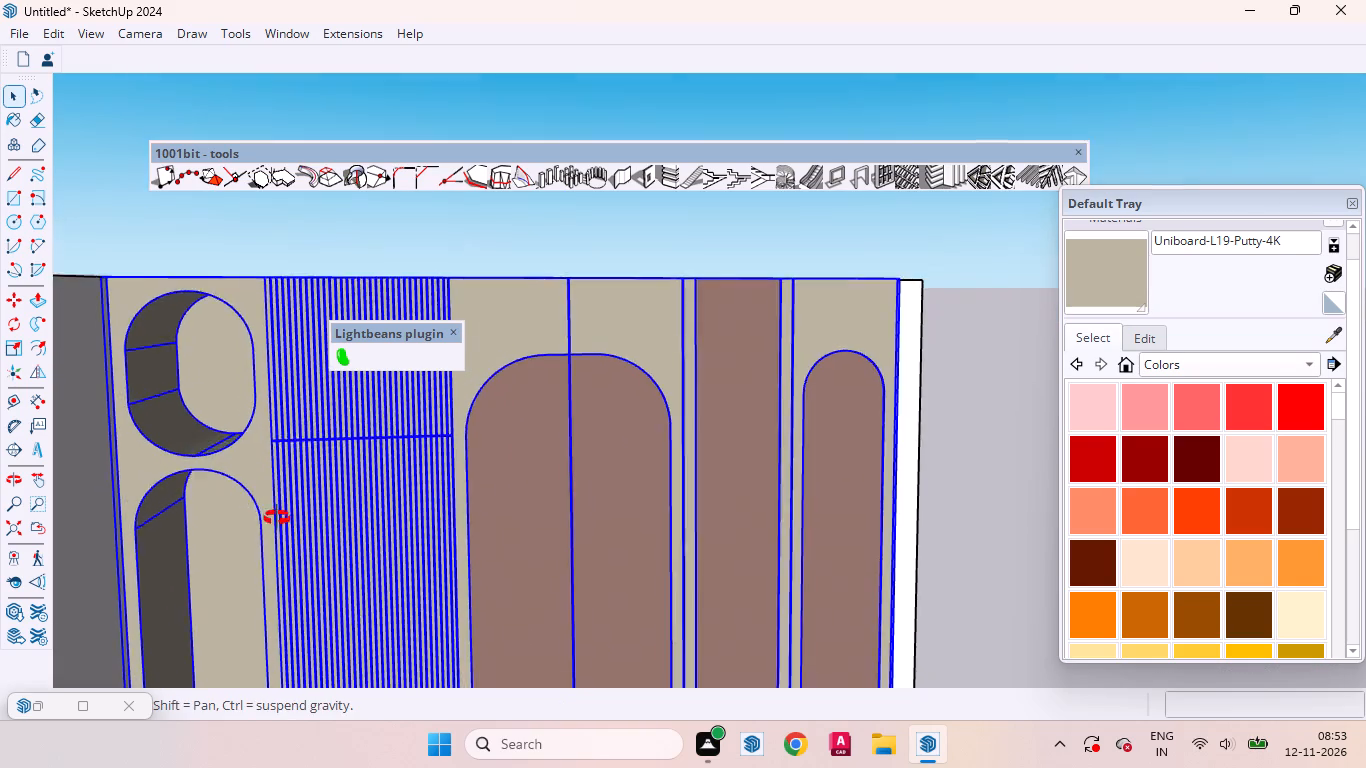
middle_drag(277, 518, 291, 711)
scroll(452, 650, up, 1)
scroll(452, 650, down, 10)
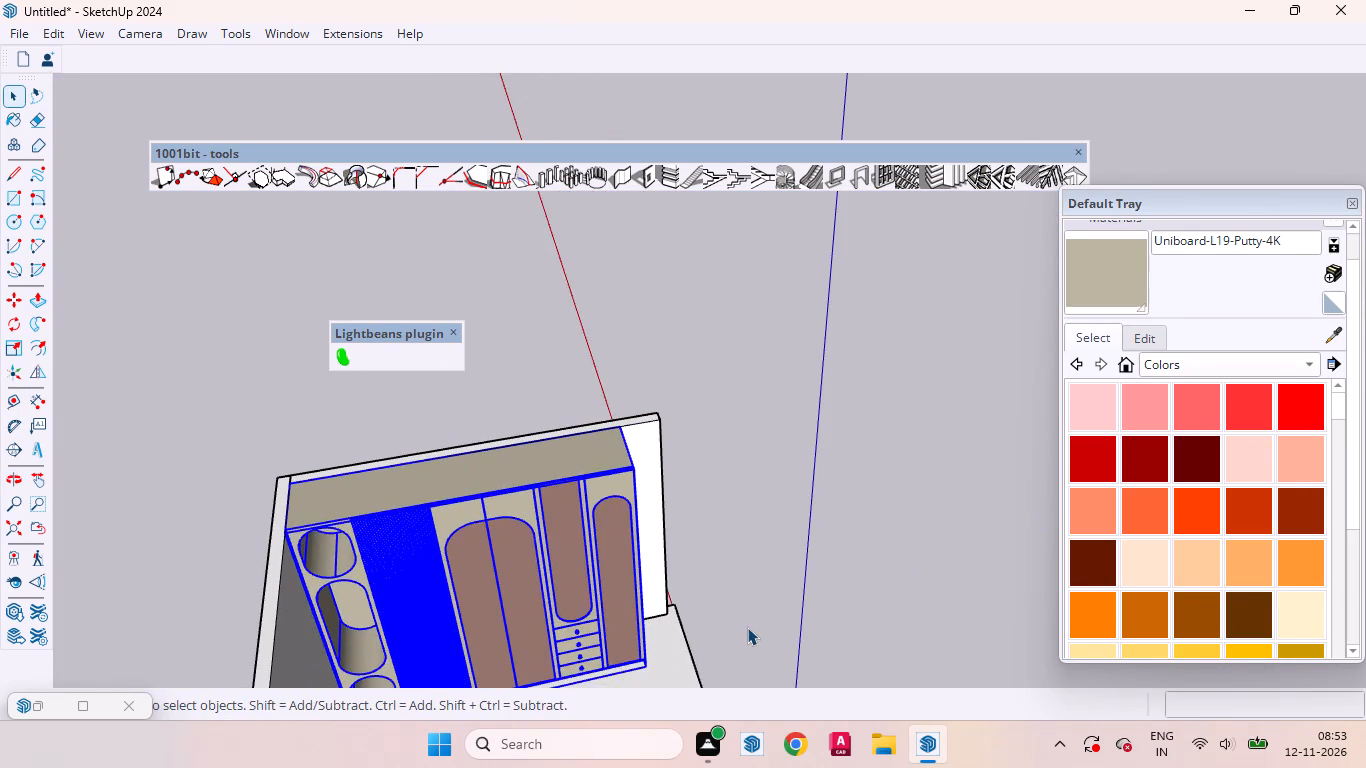
click(747, 627)
scroll(579, 648, up, 11)
middle_drag(580, 650, 487, 463)
scroll(487, 457, up, 13)
middle_drag(375, 528, 548, 513)
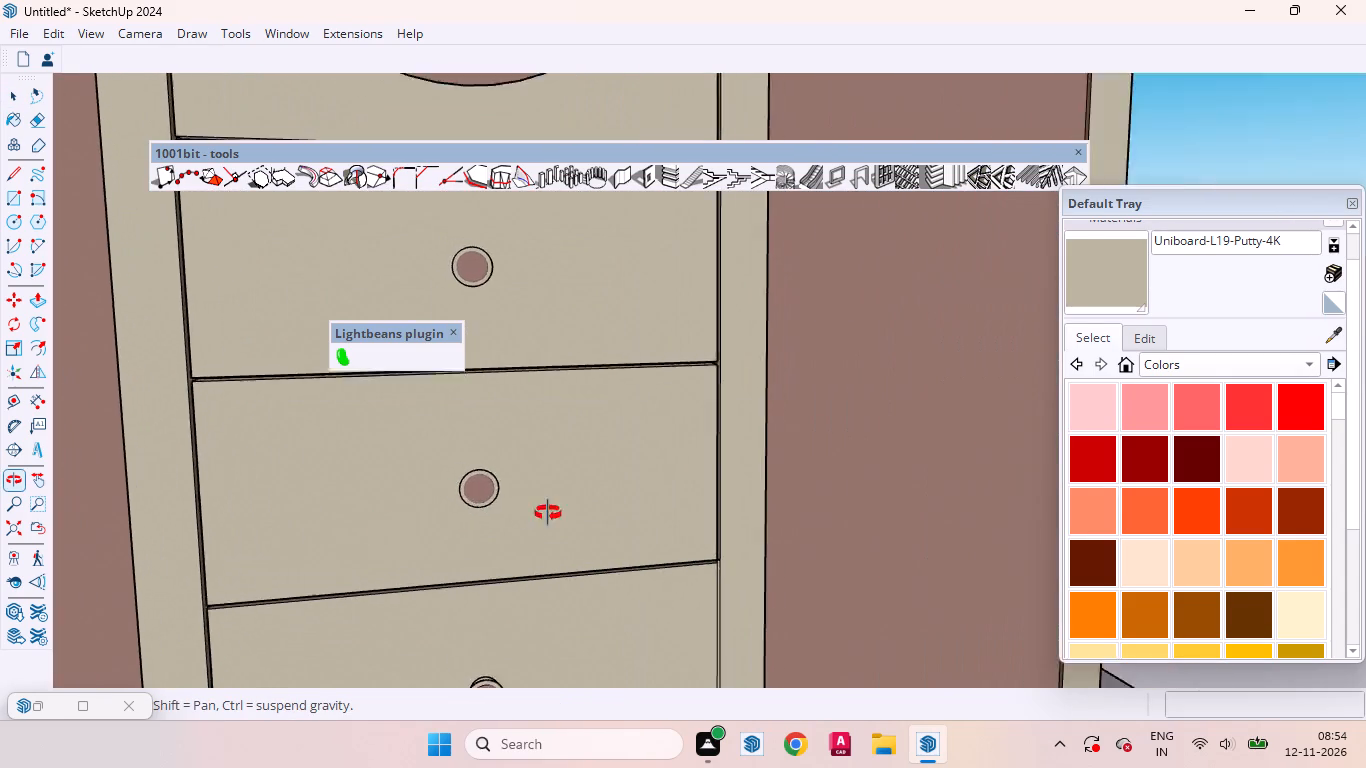
middle_drag(548, 513, 363, 502)
scroll(755, 424, up, 2)
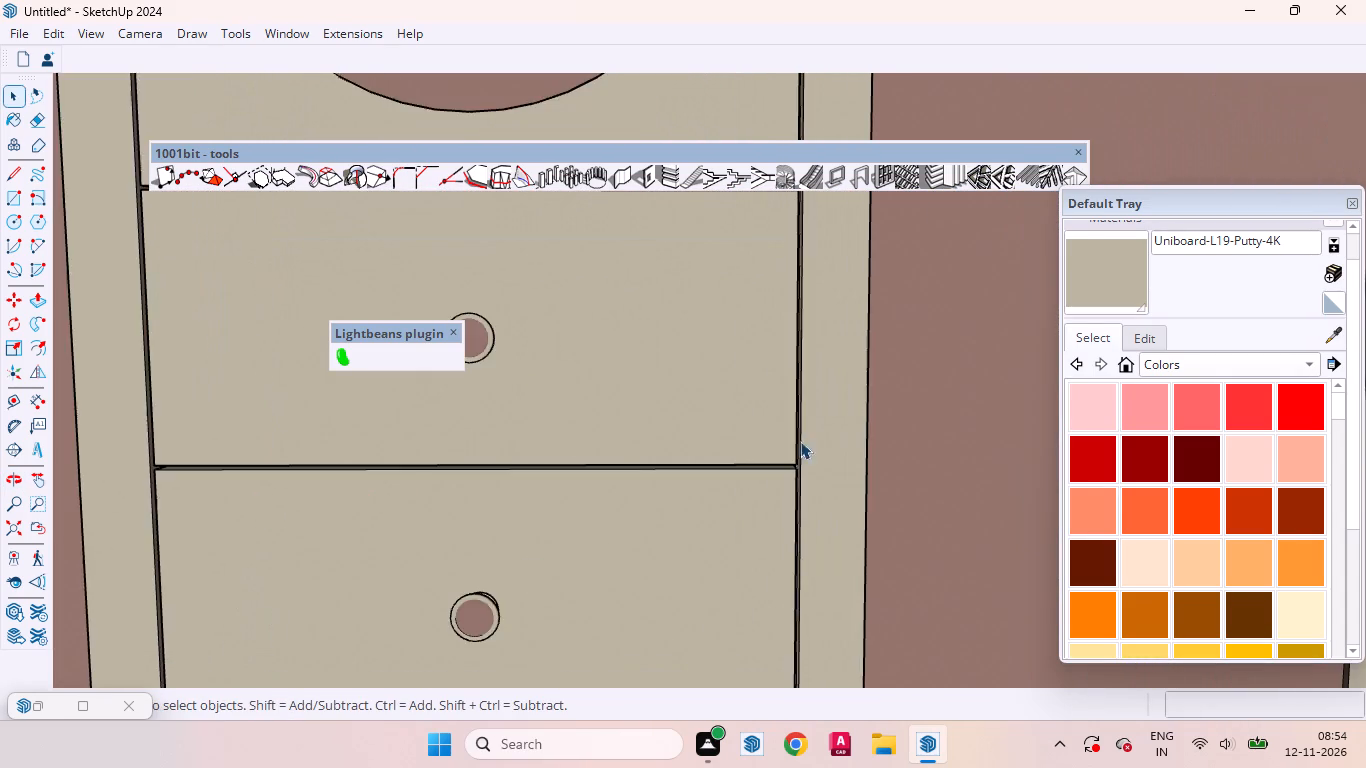
scroll(800, 441, up, 12)
scroll(784, 477, down, 4)
scroll(937, 628, down, 2)
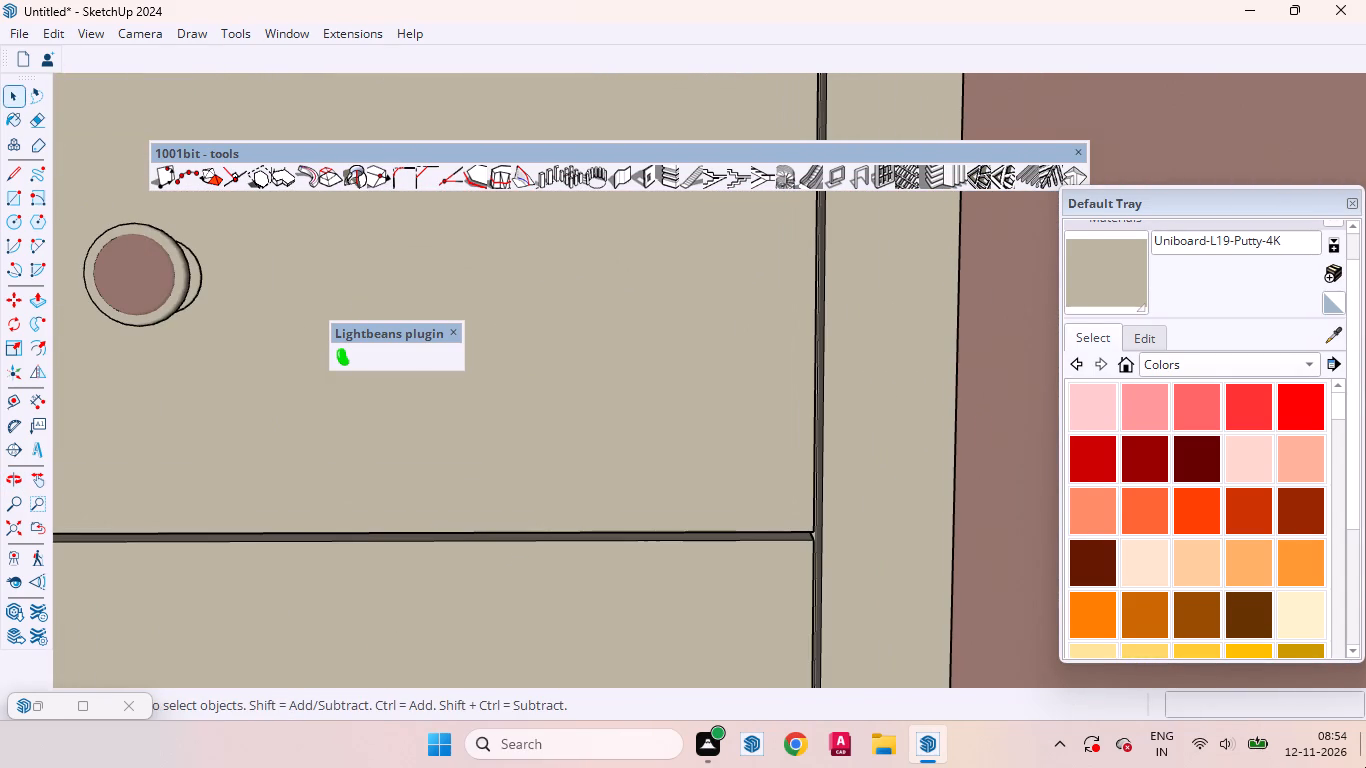
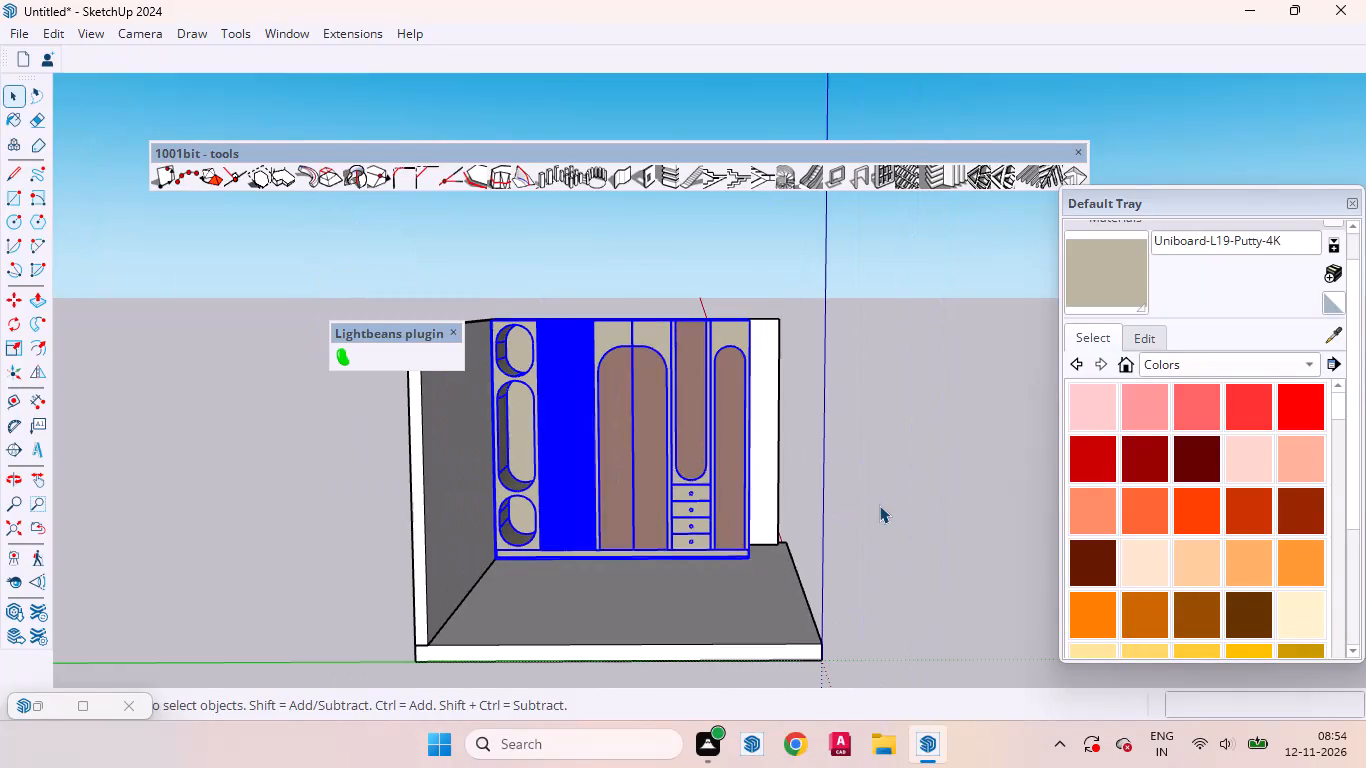
Examine the wardrobe's top against the walls and the lower corner of its outer side panel near the skirting.
middle_drag(795, 595, 637, 758)
scroll(407, 250, up, 4)
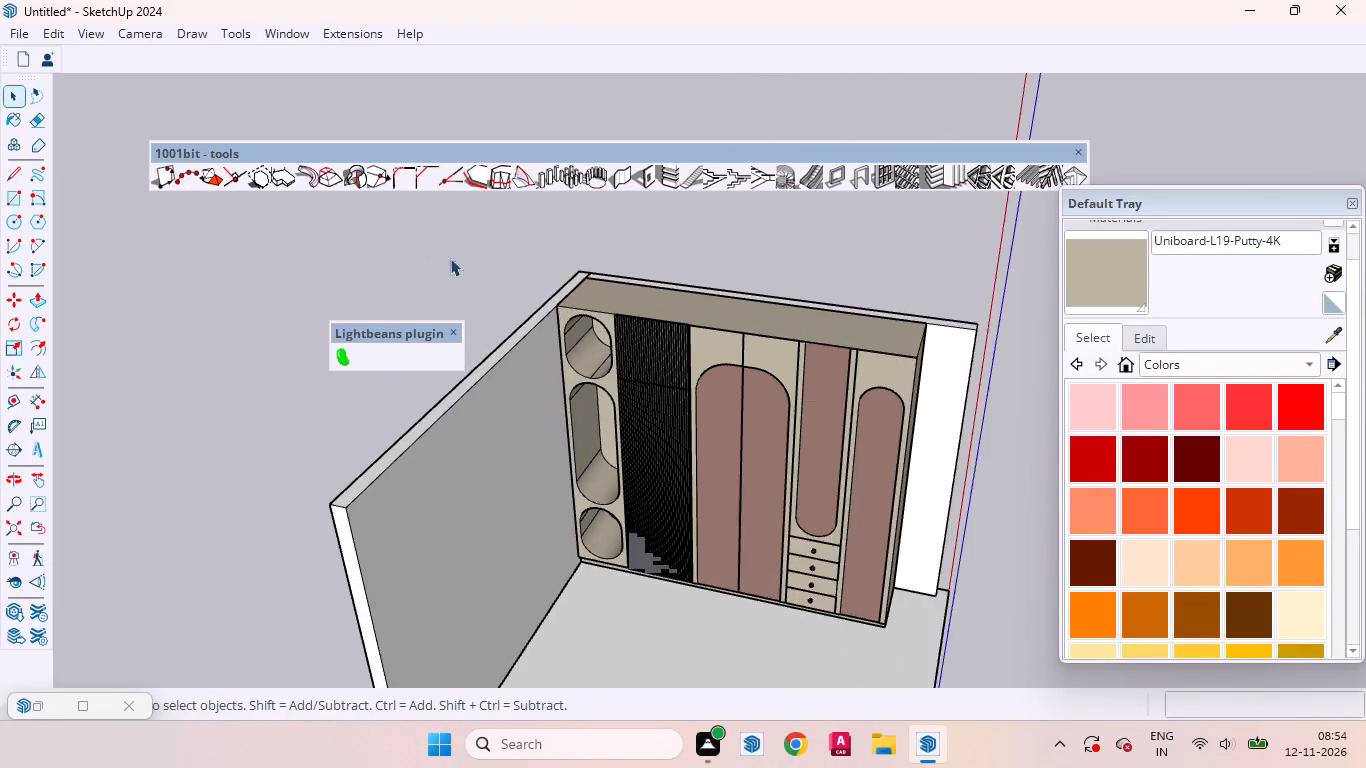
scroll(450, 258, up, 11)
click(632, 304)
middle_drag(656, 323, 885, 567)
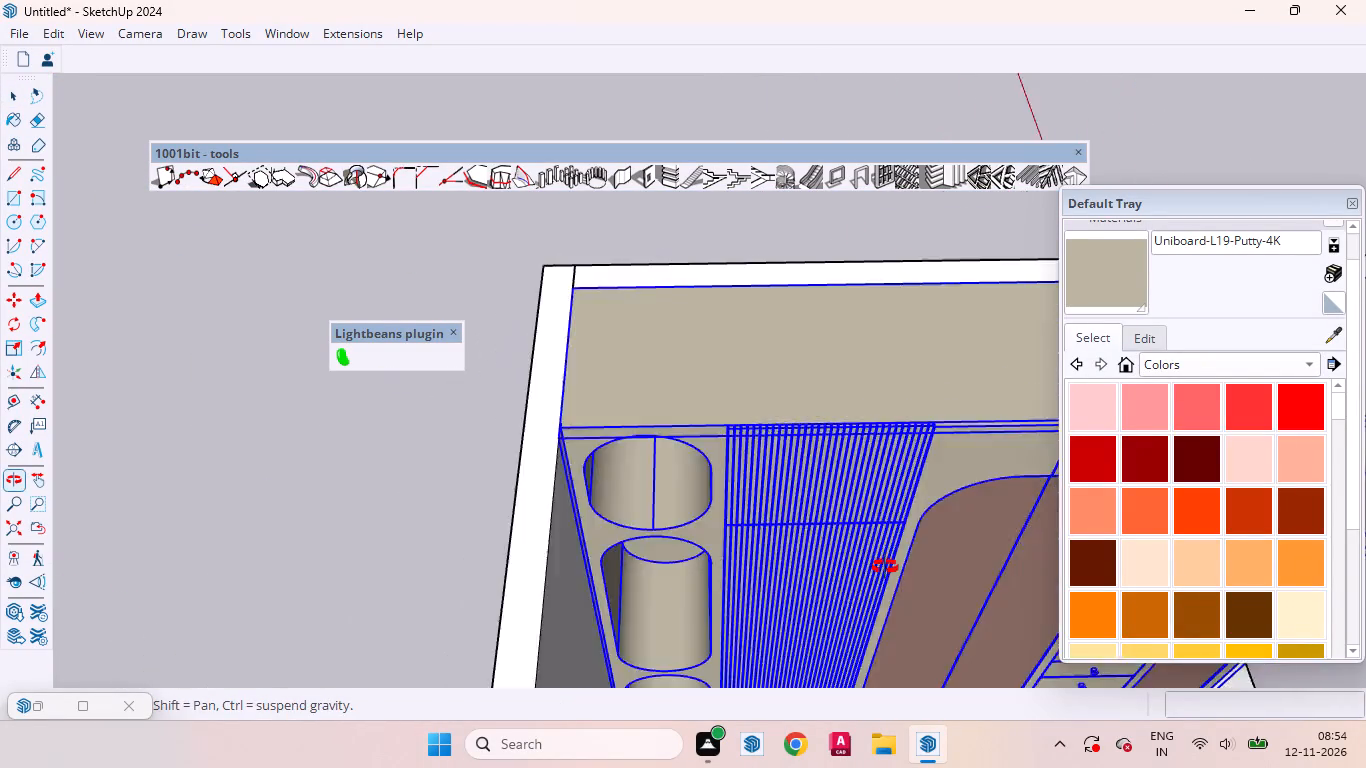
middle_drag(885, 567, 919, 592)
scroll(489, 294, up, 20)
scroll(489, 294, up, 4)
scroll(631, 403, down, 2)
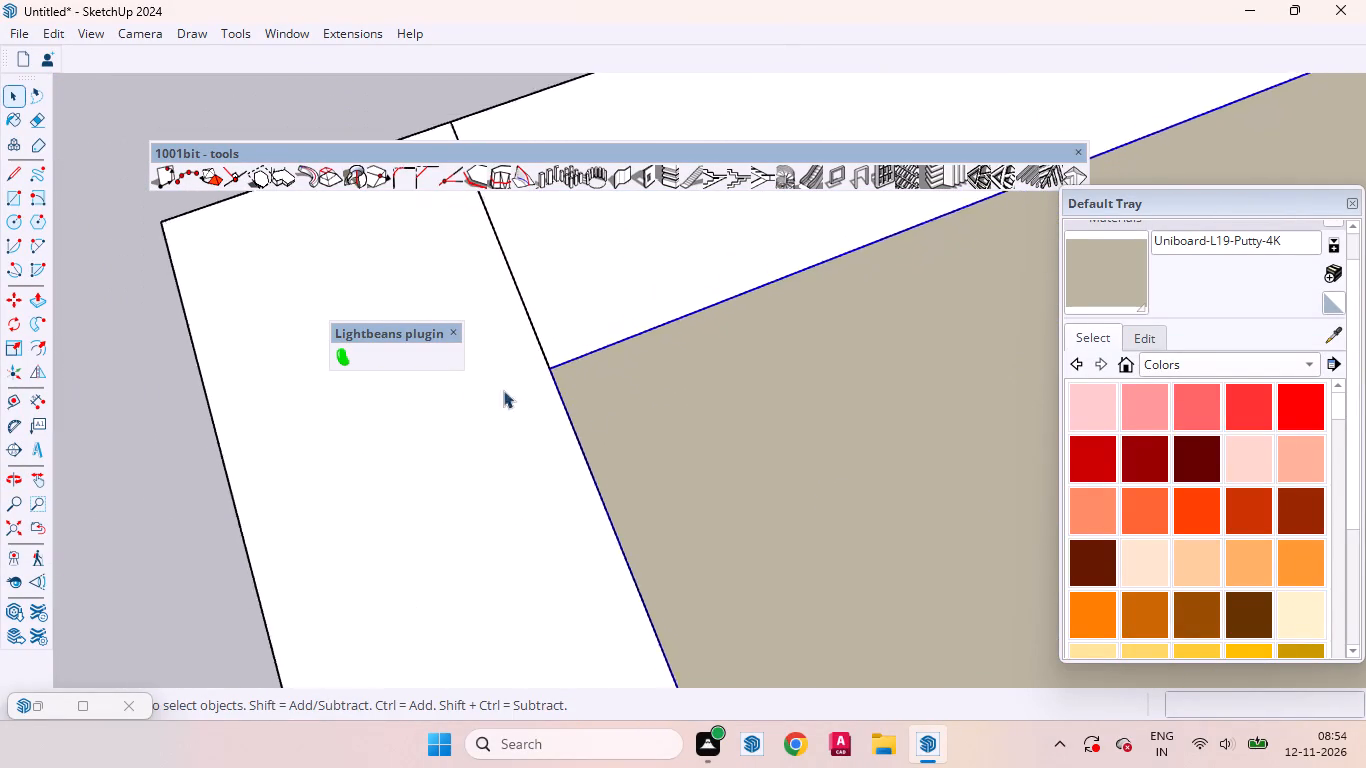
scroll(503, 390, down, 15)
scroll(554, 451, up, 1)
scroll(554, 452, down, 20)
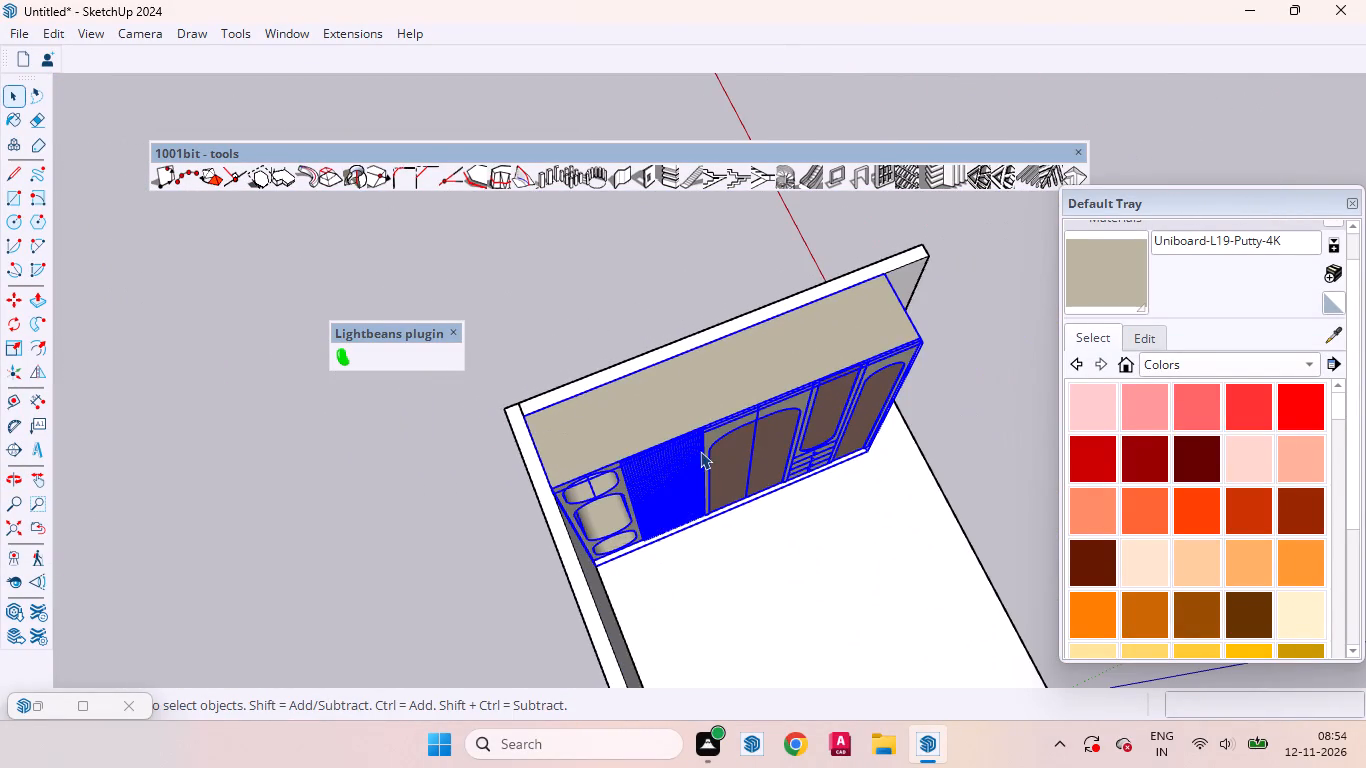
middle_drag(699, 456, 217, 303)
scroll(750, 554, up, 9)
middle_drag(807, 605, 717, 498)
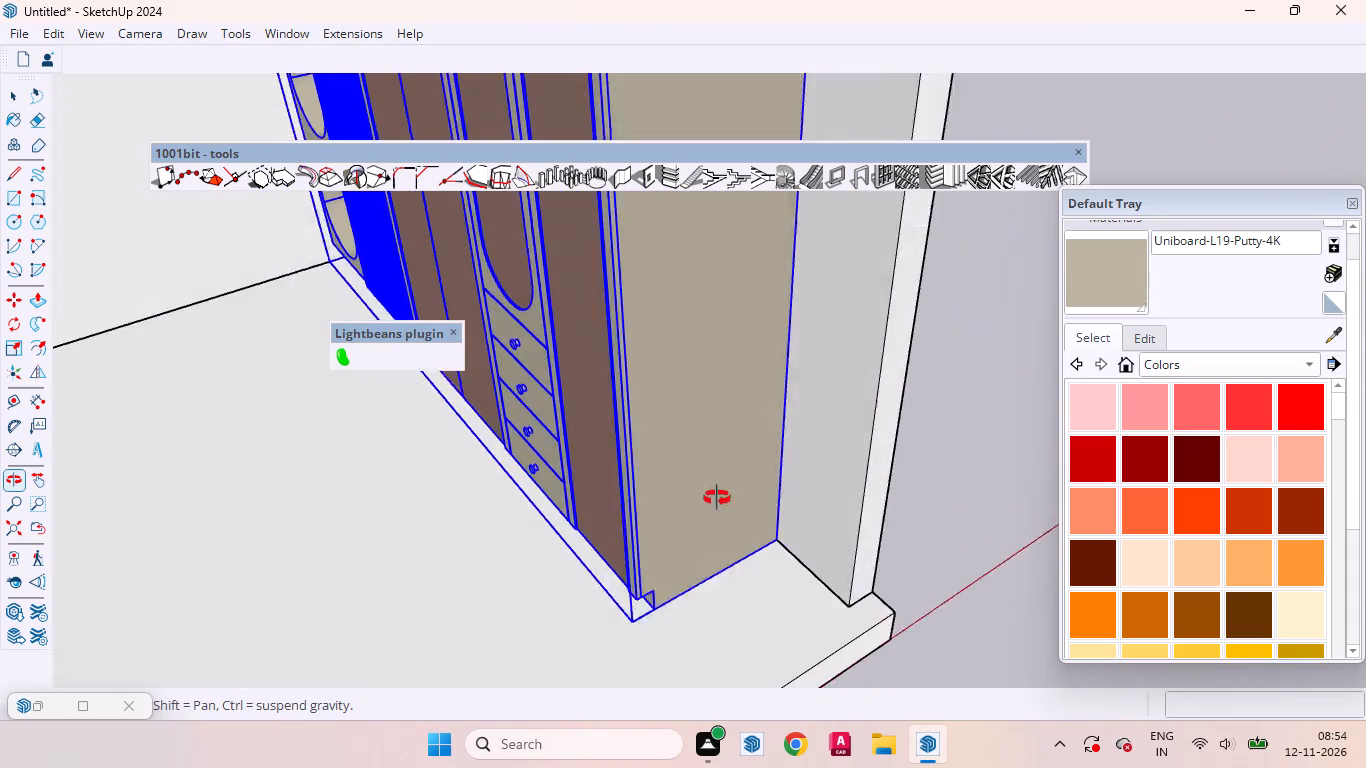
middle_drag(717, 498, 716, 488)
scroll(733, 515, up, 2)
scroll(757, 520, down, 4)
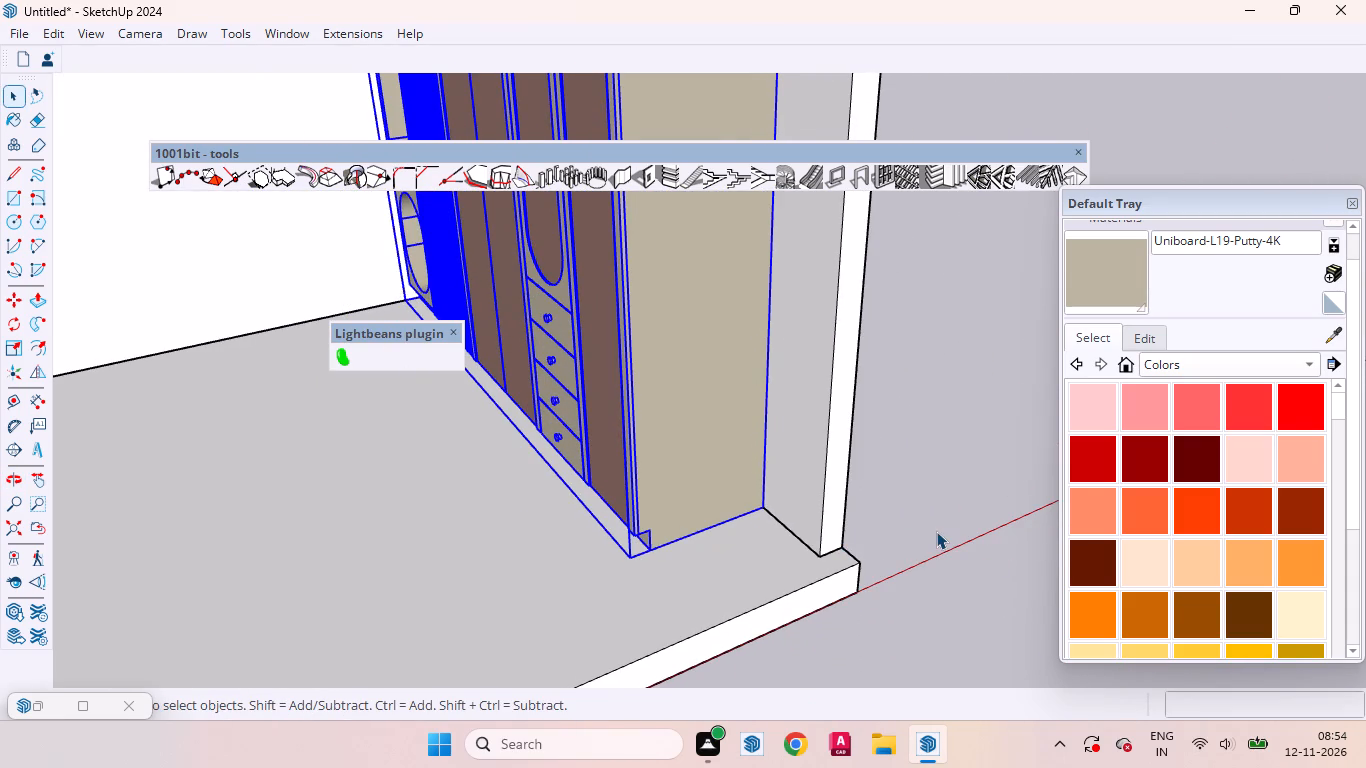
scroll(952, 584, down, 20)
scroll(952, 584, down, 1)
Create a new material using the white marble image 5943b18d2c54371cd8fdc3d12be475fa from Downloads as its texture.
middle_drag(841, 544, 694, 654)
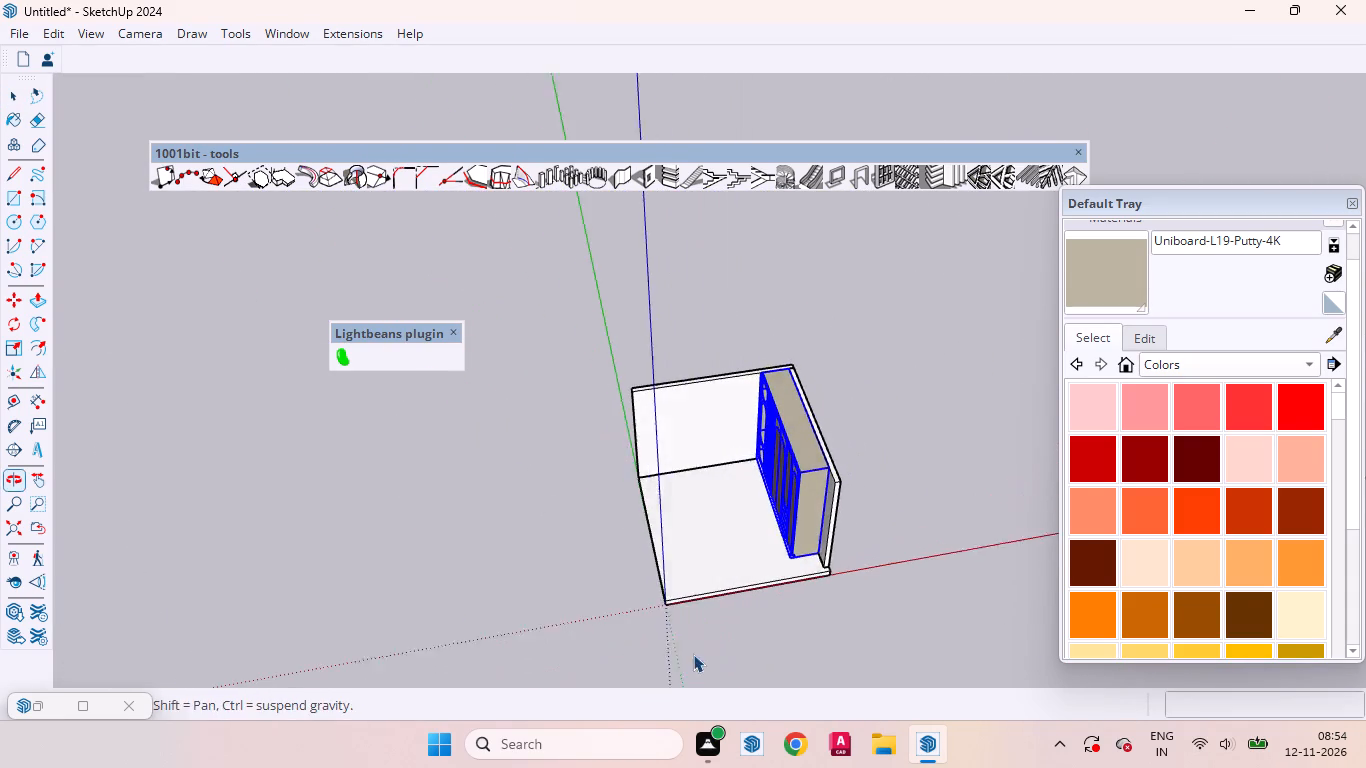
scroll(713, 615, up, 4)
click(1333, 279)
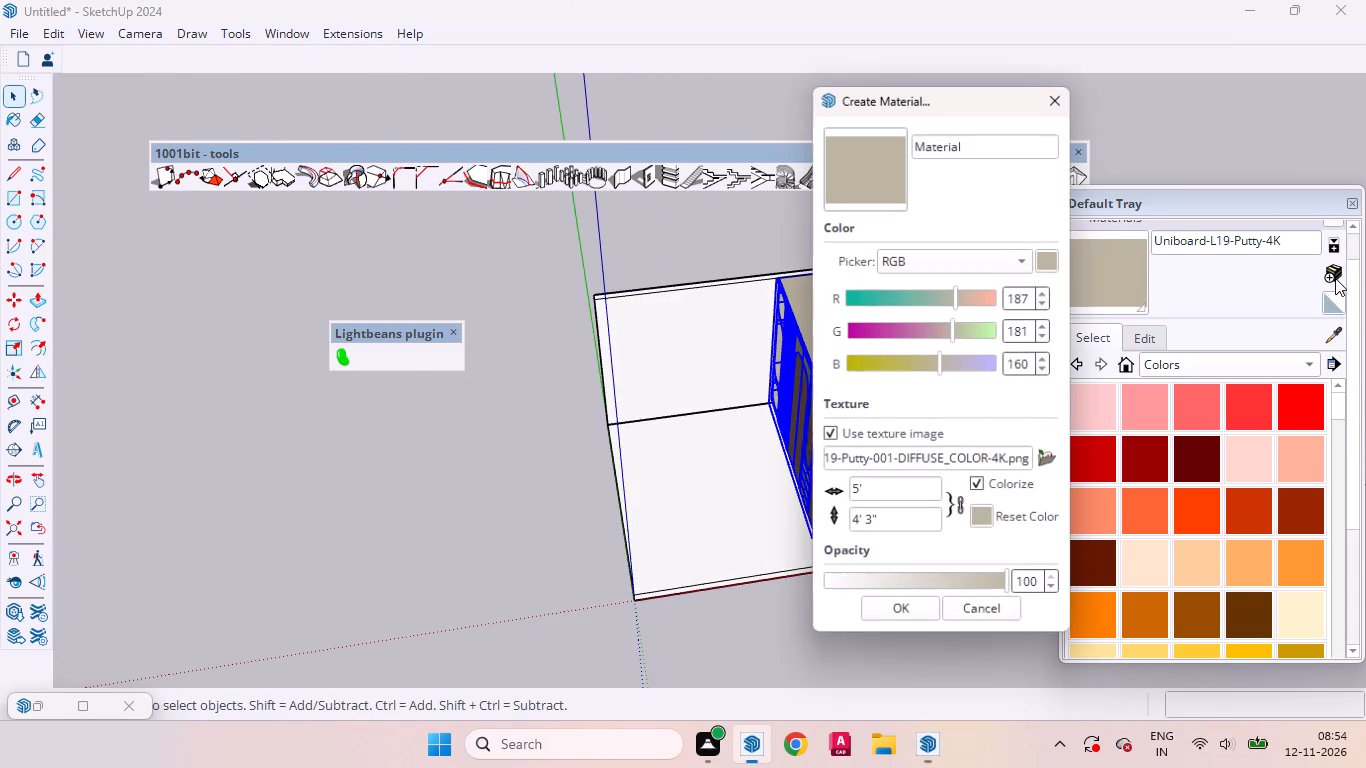
click(1045, 454)
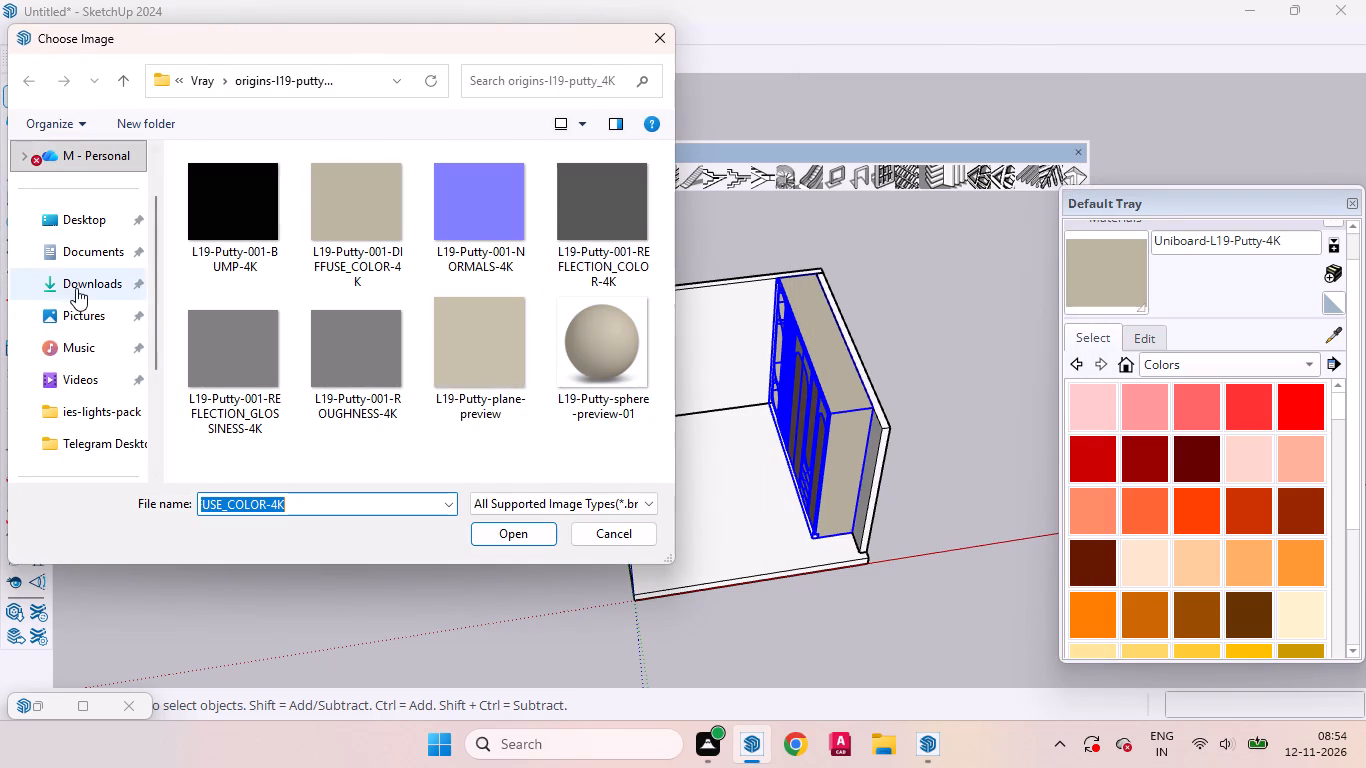
click(76, 288)
scroll(295, 306, down, 8)
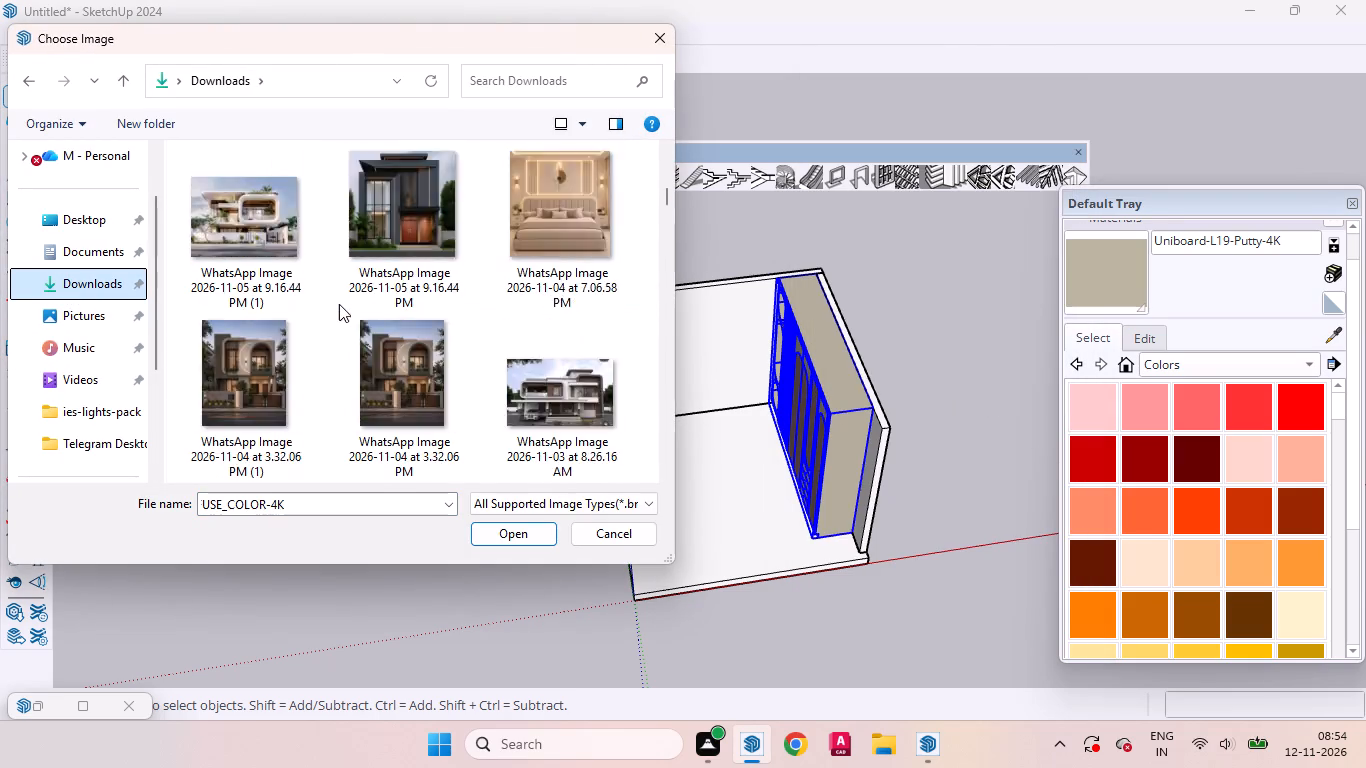
scroll(339, 304, down, 7)
scroll(421, 294, down, 5)
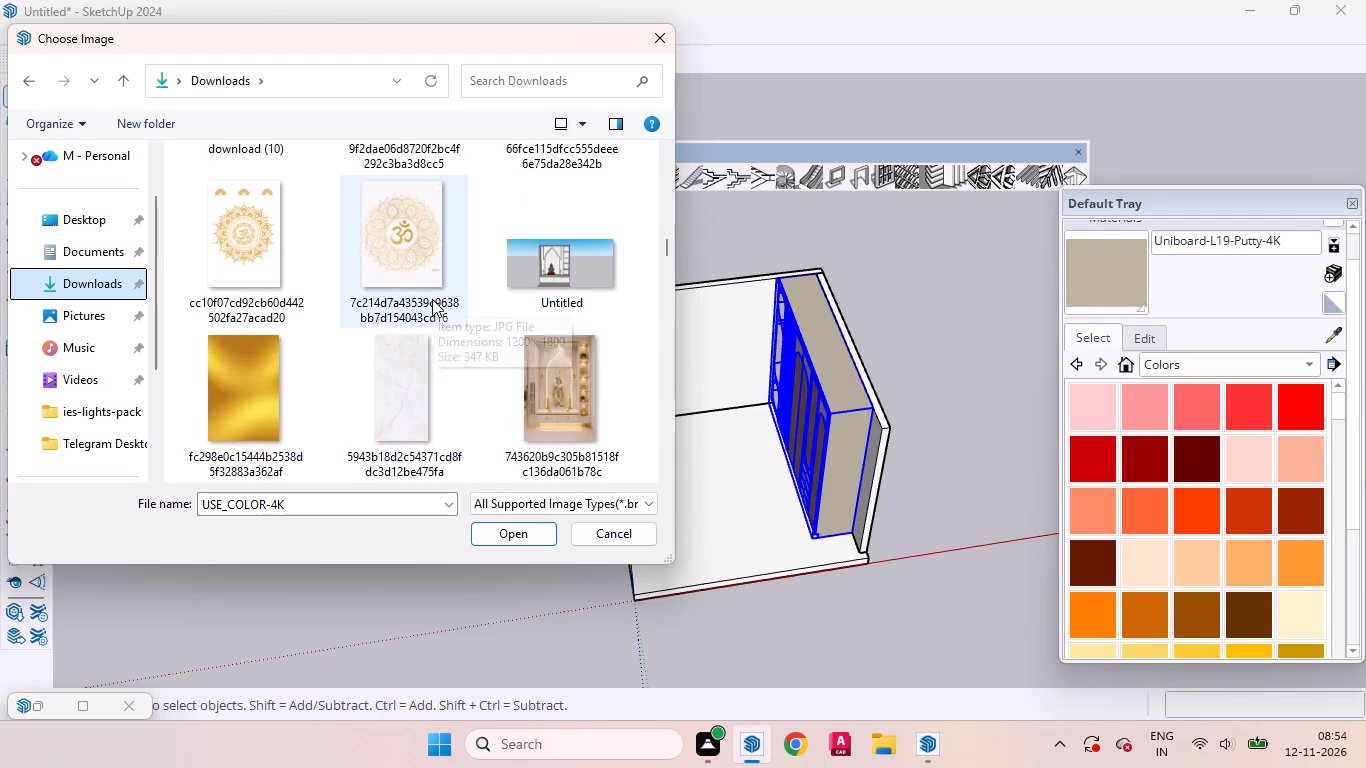
scroll(432, 299, down, 1)
click(396, 254)
click(516, 531)
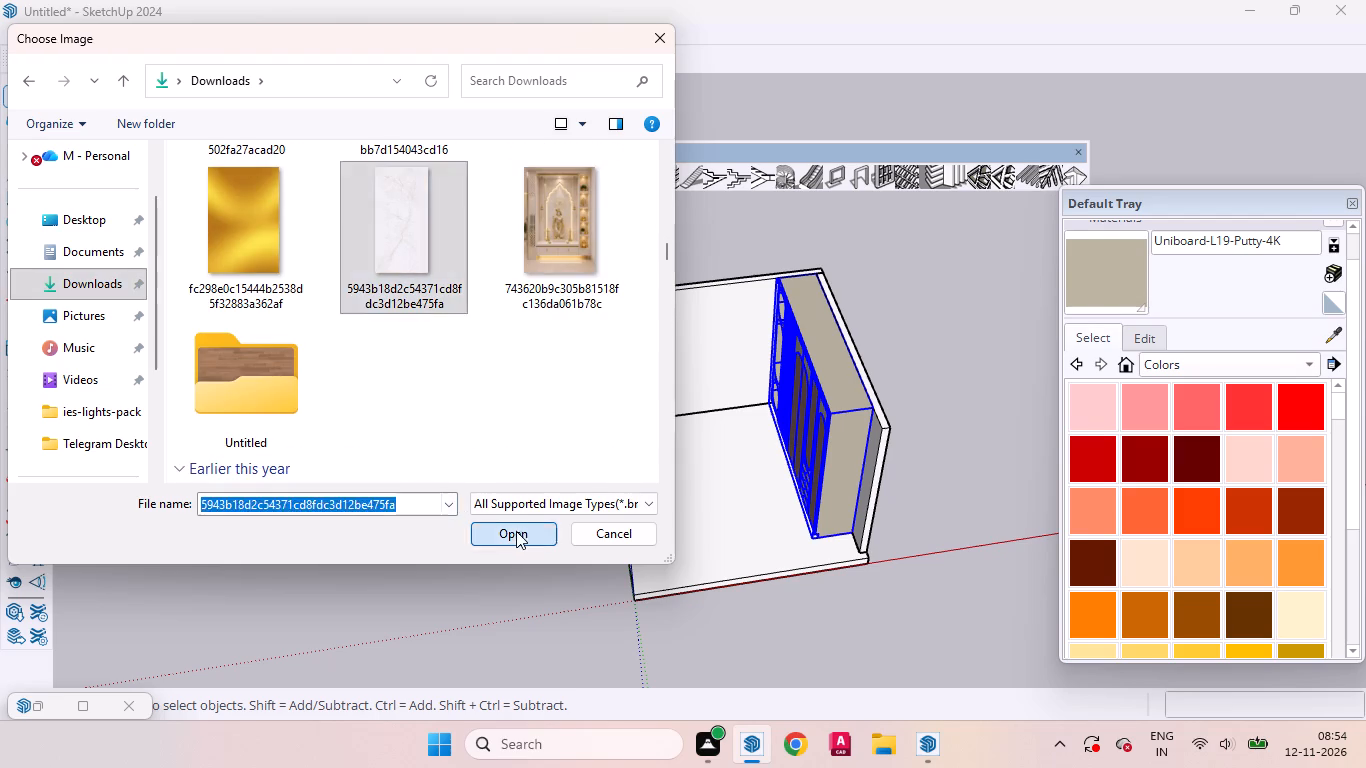
click(879, 603)
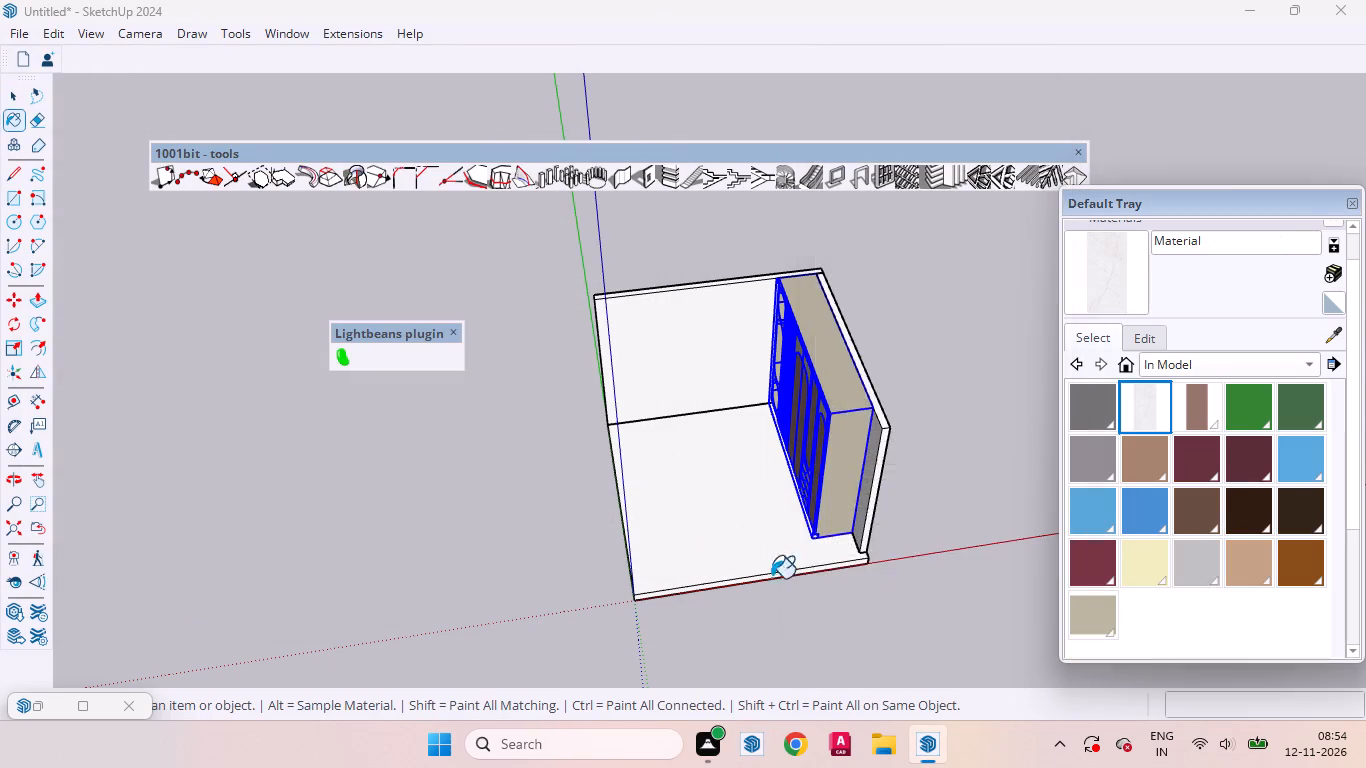
Paint the room's floor with the new white marble material.
scroll(706, 538, up, 12)
click(701, 528)
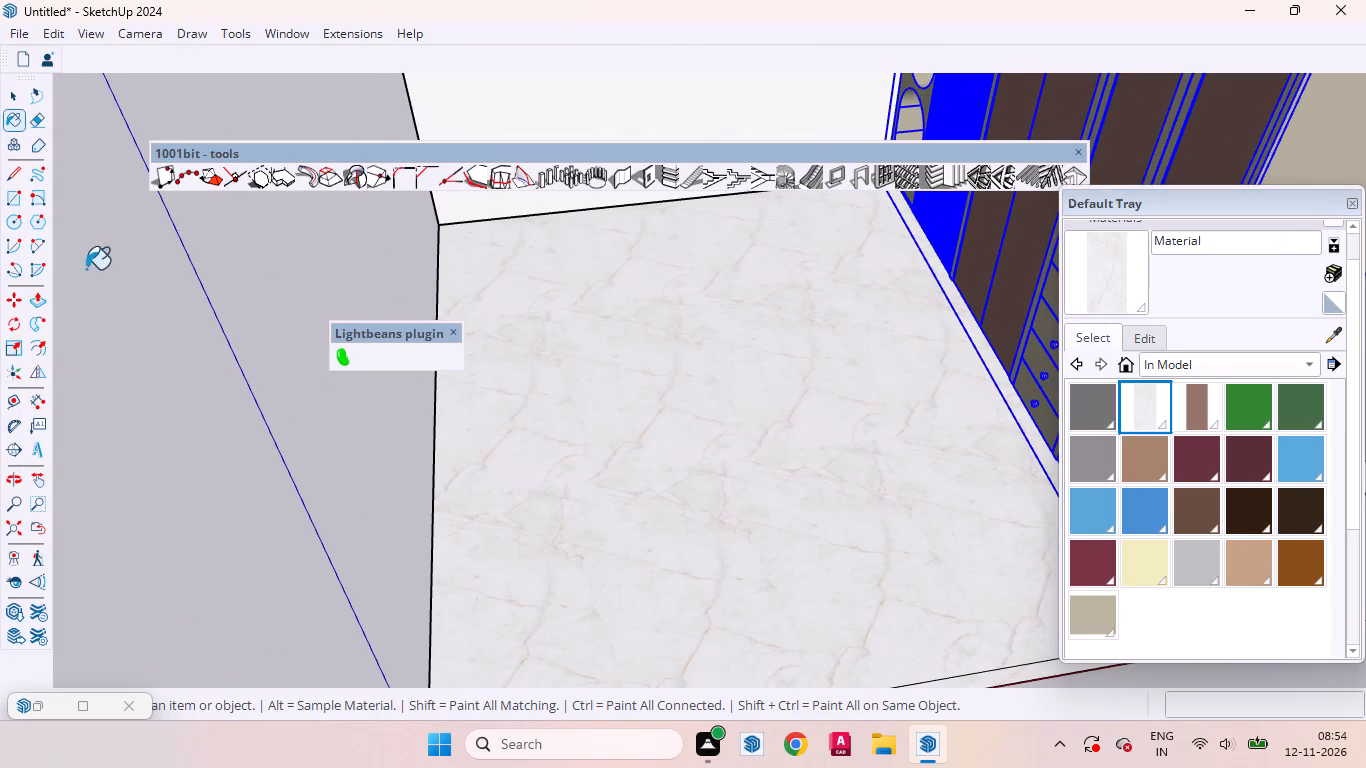
scroll(854, 490, down, 10)
click(15, 91)
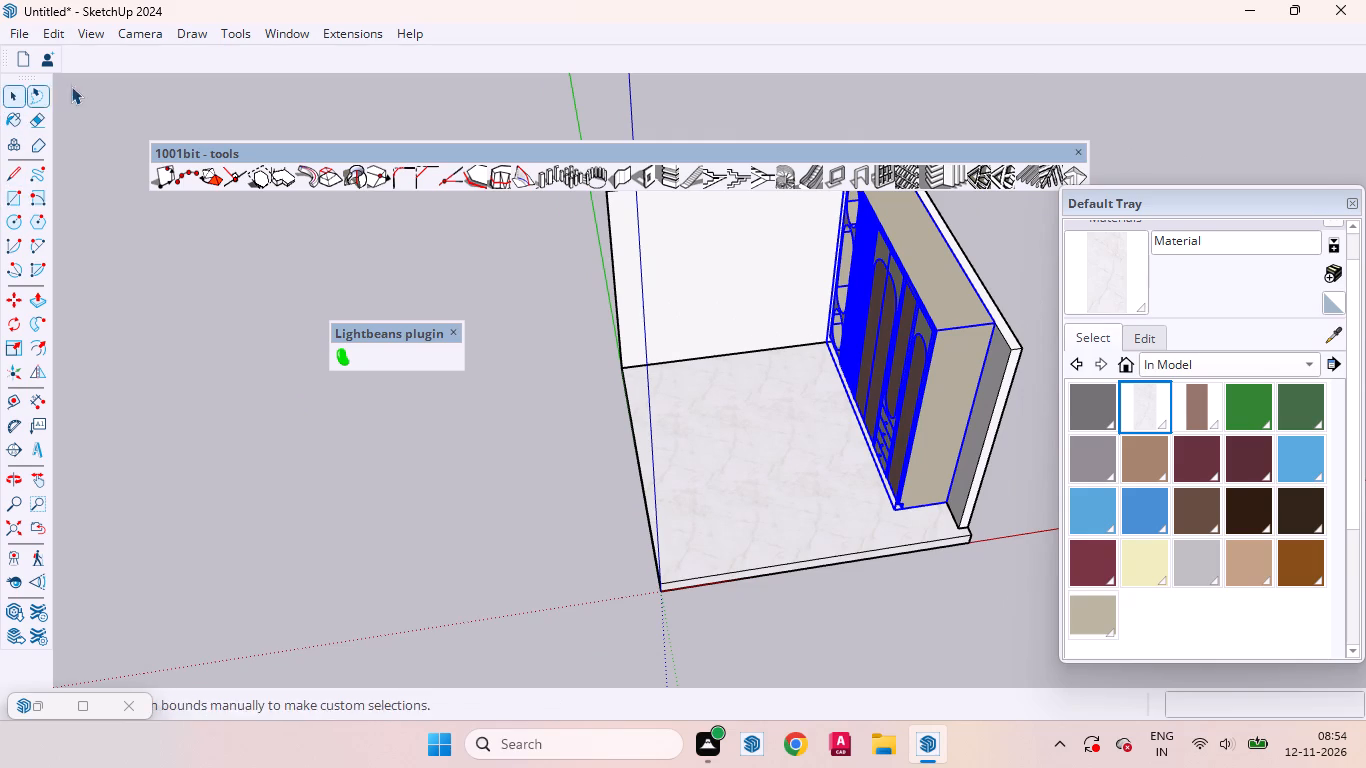
Show the V-Ray Utilities tools, fit the marble texture projection to the floor's top face, and leave the floor group.
right_click(464, 30)
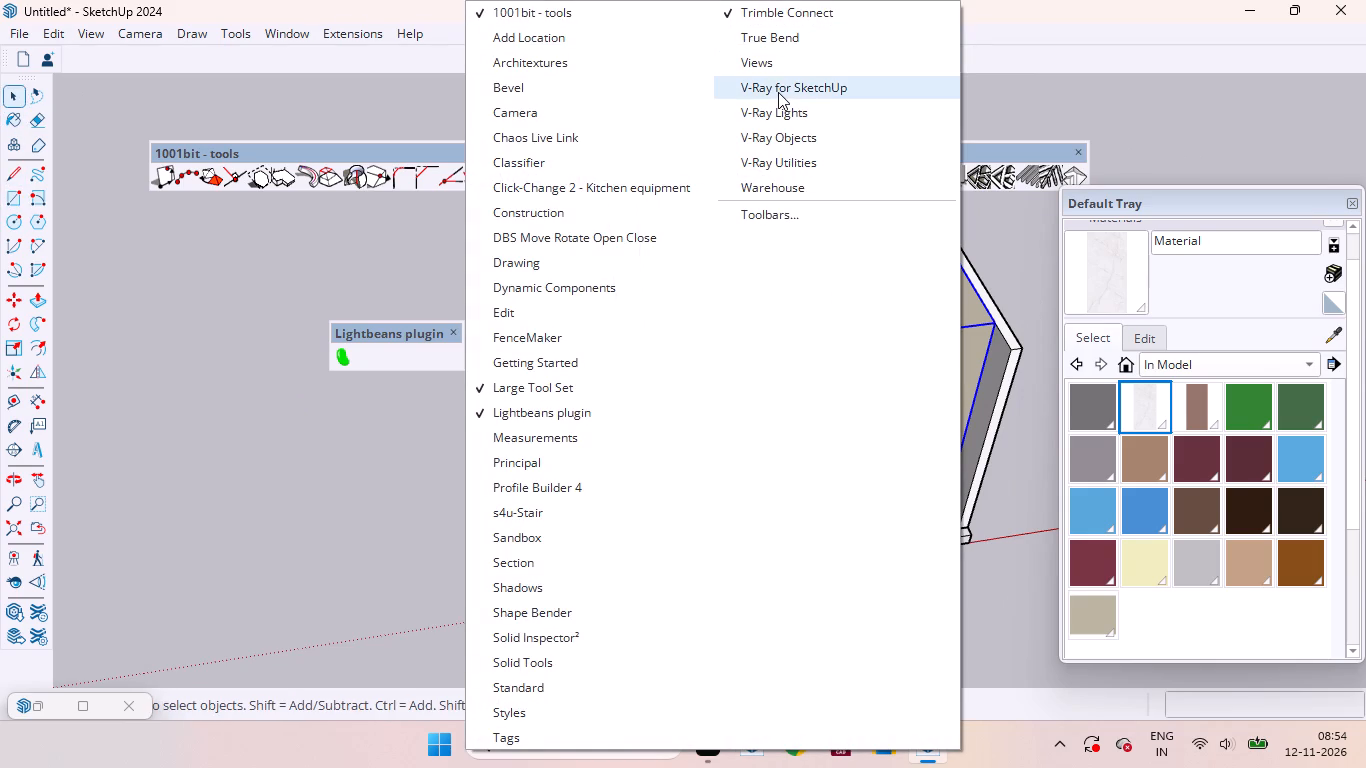
click(795, 165)
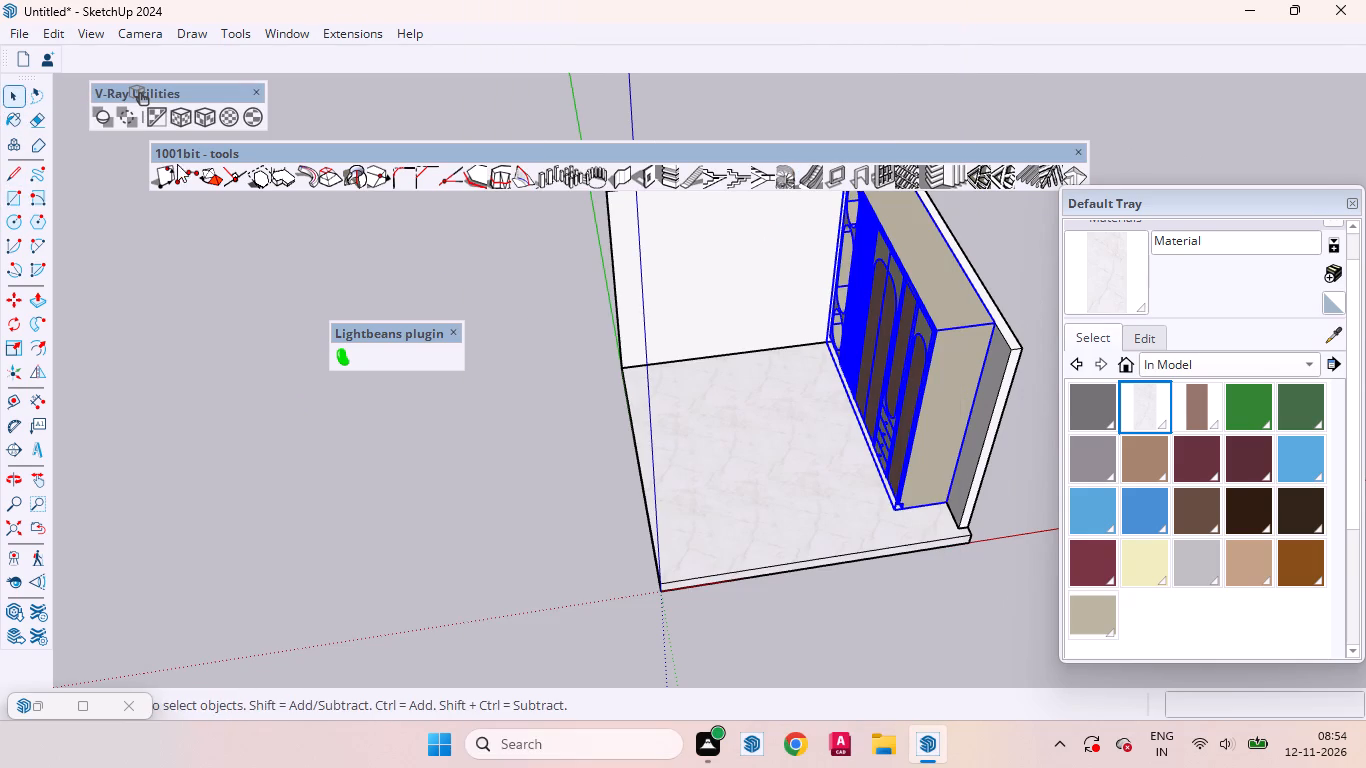
triple_click(731, 450)
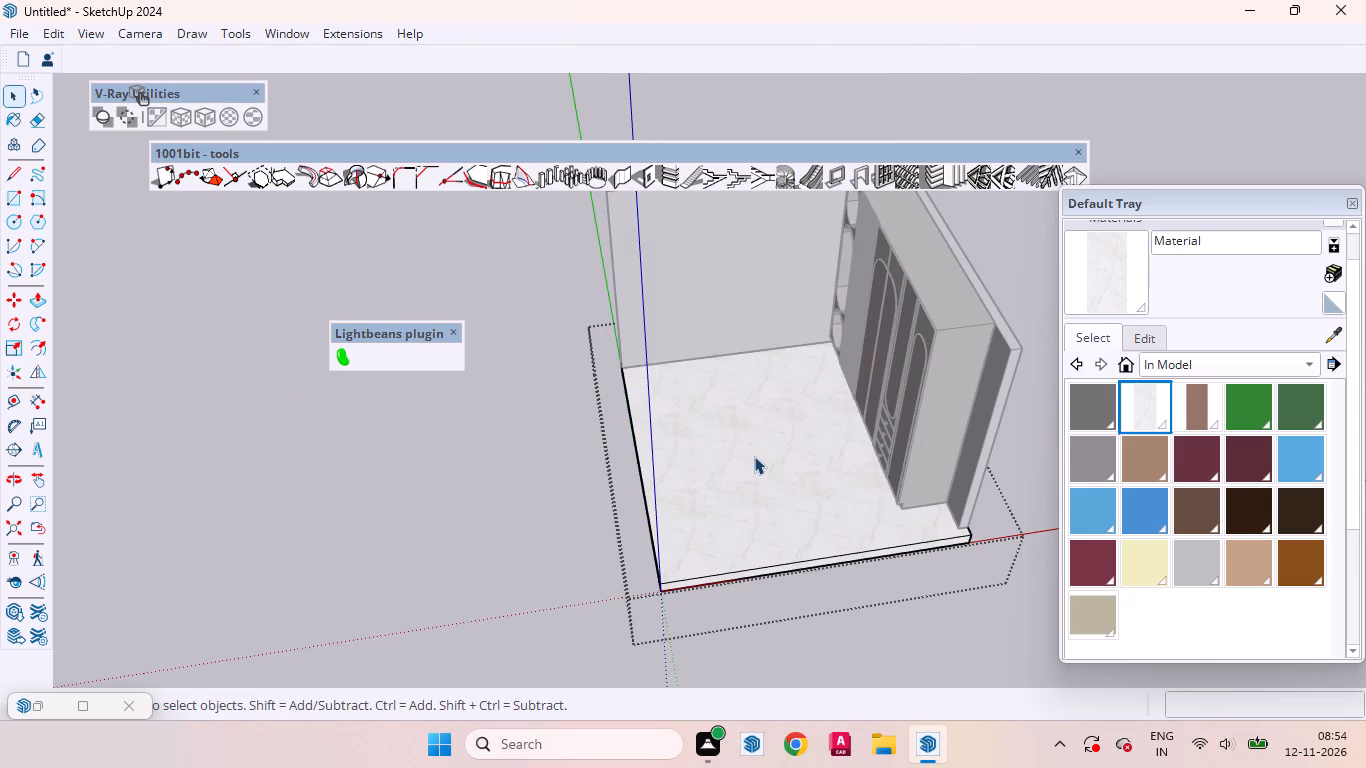
click(754, 456)
click(207, 120)
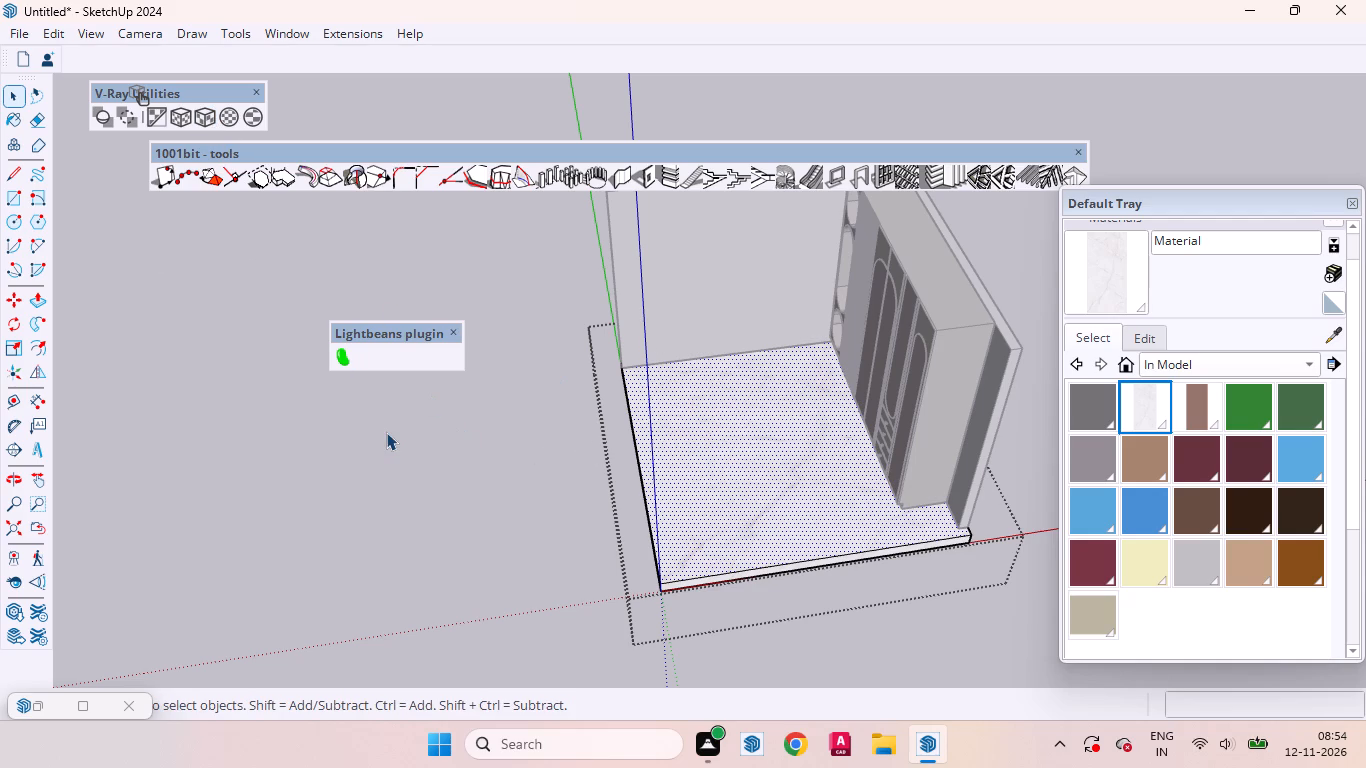
key(space)
click(427, 557)
Examine the marble floor and the wardrobe front, checking the fluted shutters and their junction with the niche panel up close.
scroll(742, 492, up, 5)
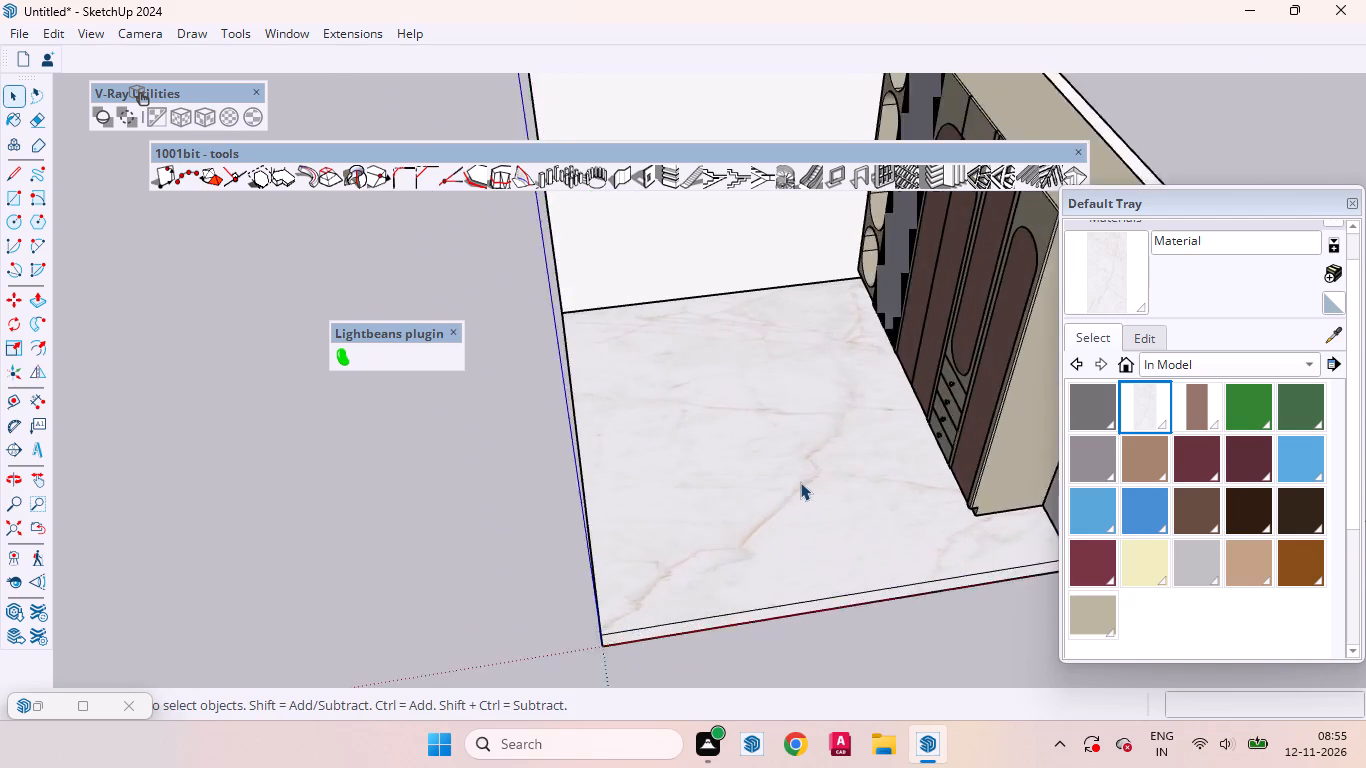
scroll(800, 482, up, 2)
middle_drag(693, 466, 1239, 498)
scroll(780, 639, down, 9)
middle_drag(817, 604, 775, 393)
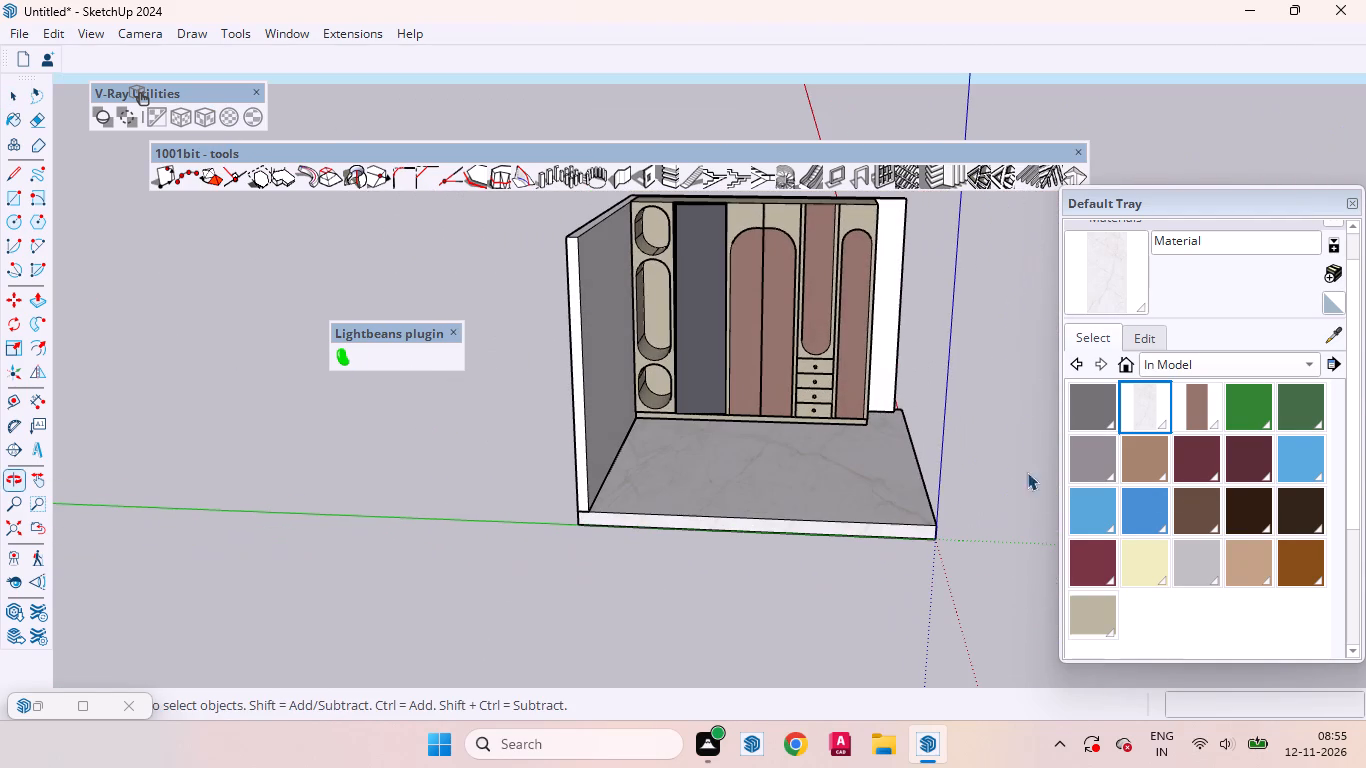
click(1049, 573)
click(939, 303)
scroll(749, 298, up, 11)
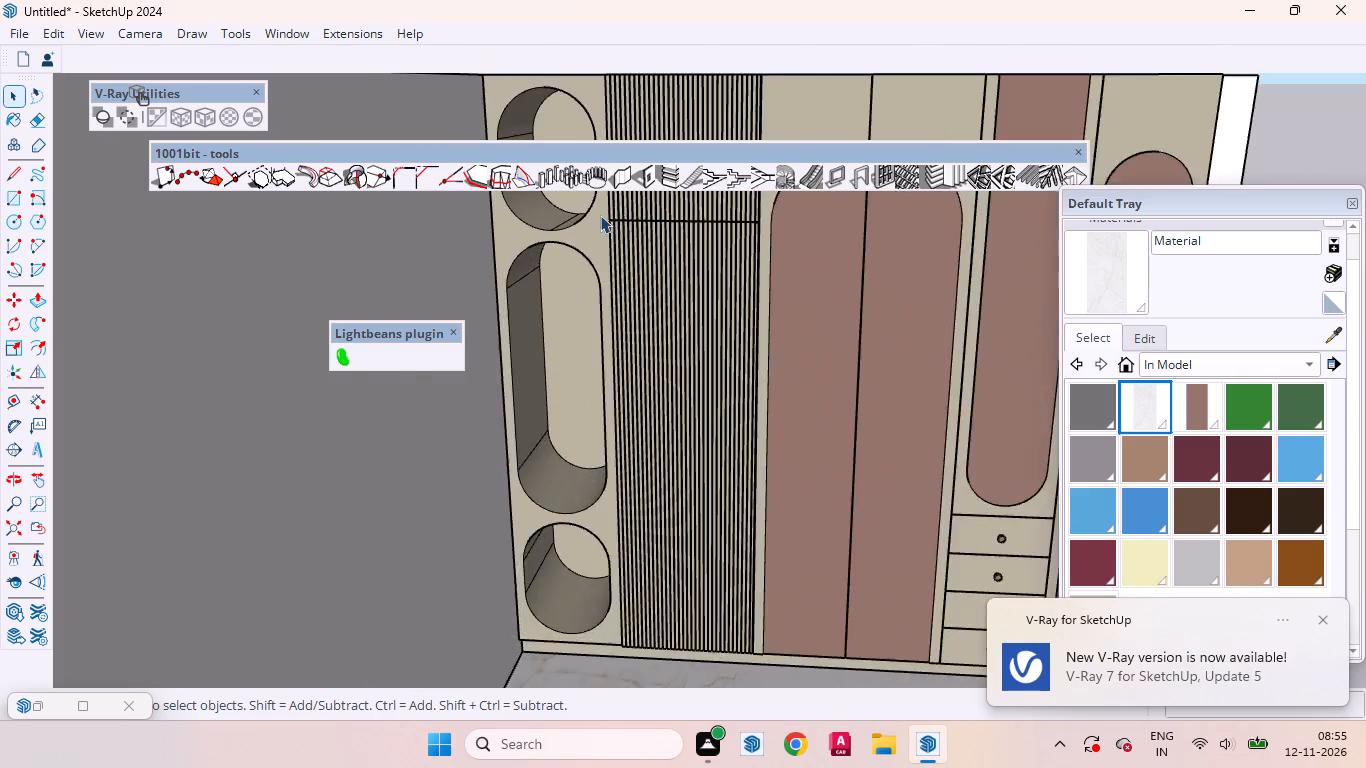
scroll(600, 215, up, 18)
middle_drag(629, 225, 937, 291)
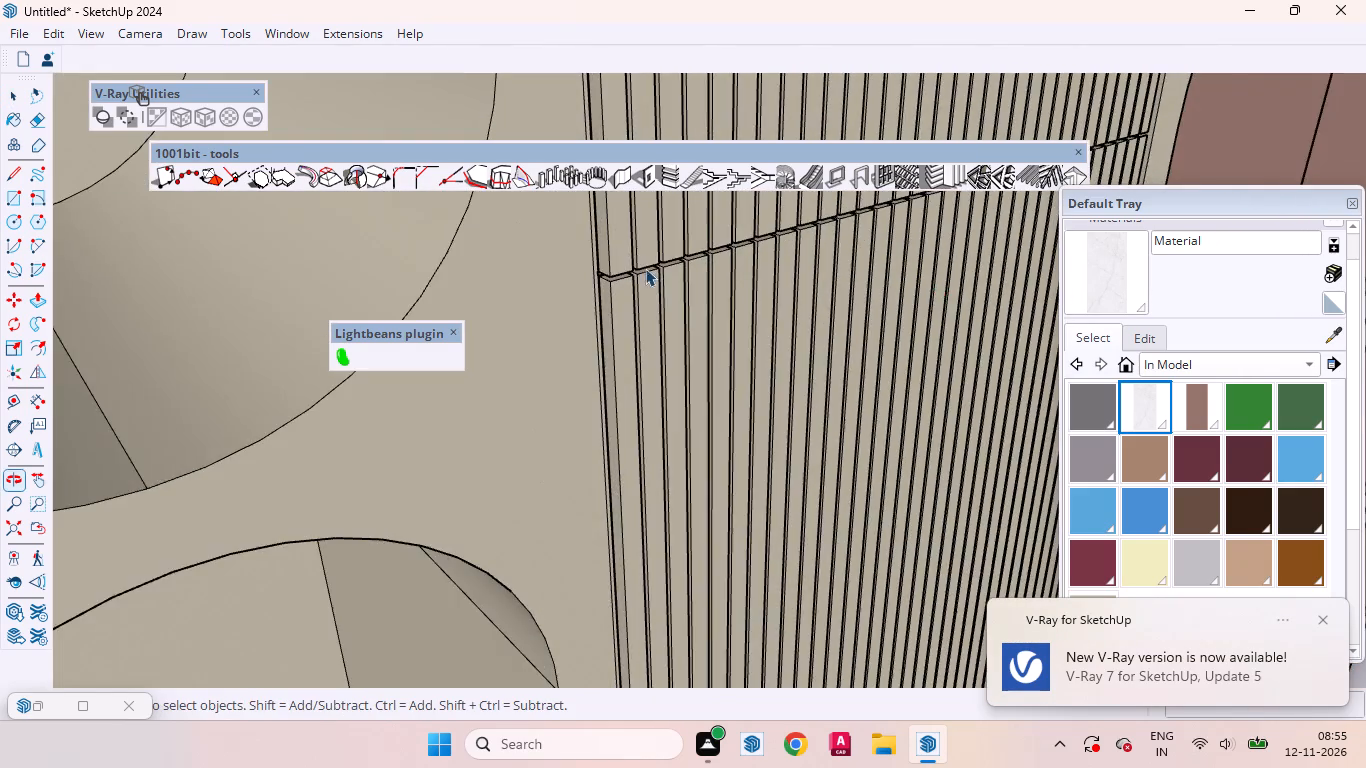
scroll(493, 253, up, 12)
scroll(599, 363, down, 10)
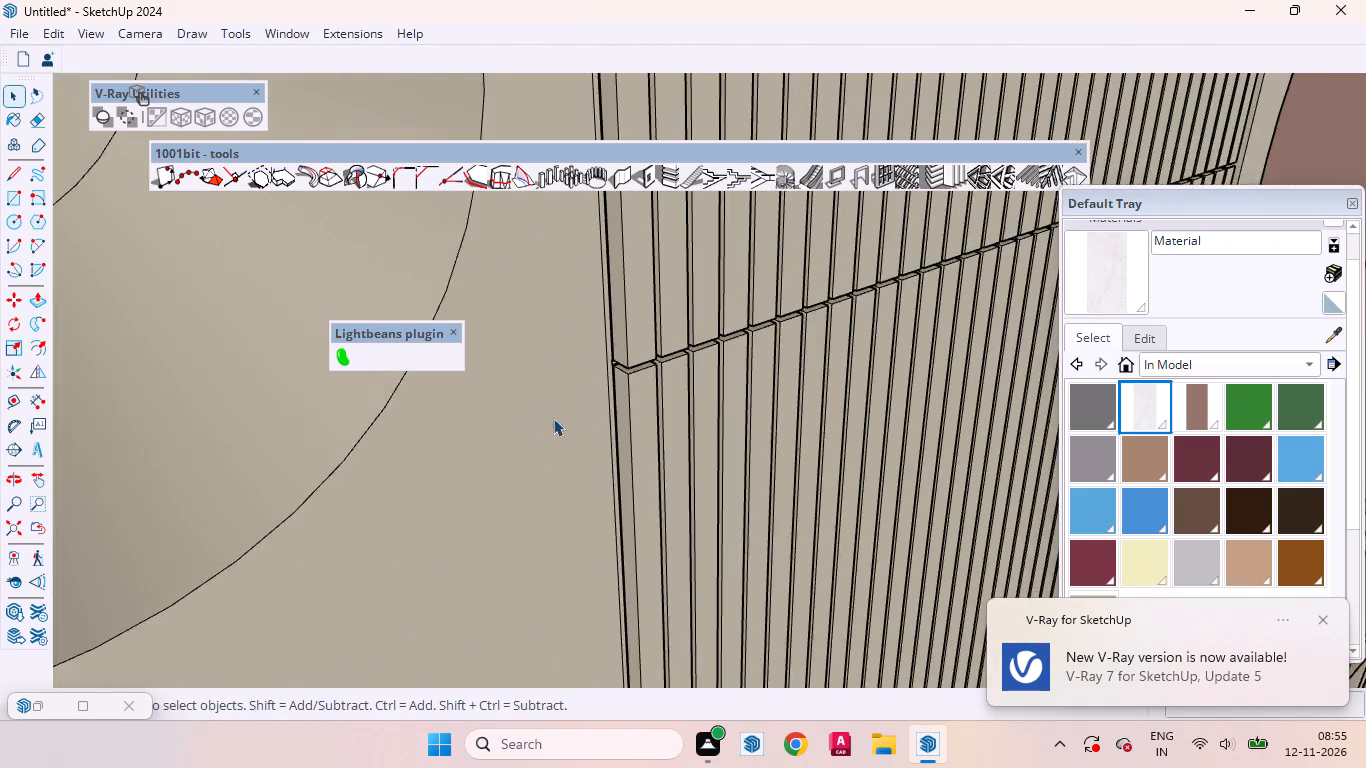
scroll(553, 418, down, 16)
scroll(603, 369, down, 9)
scroll(287, 600, up, 1)
scroll(285, 607, down, 1)
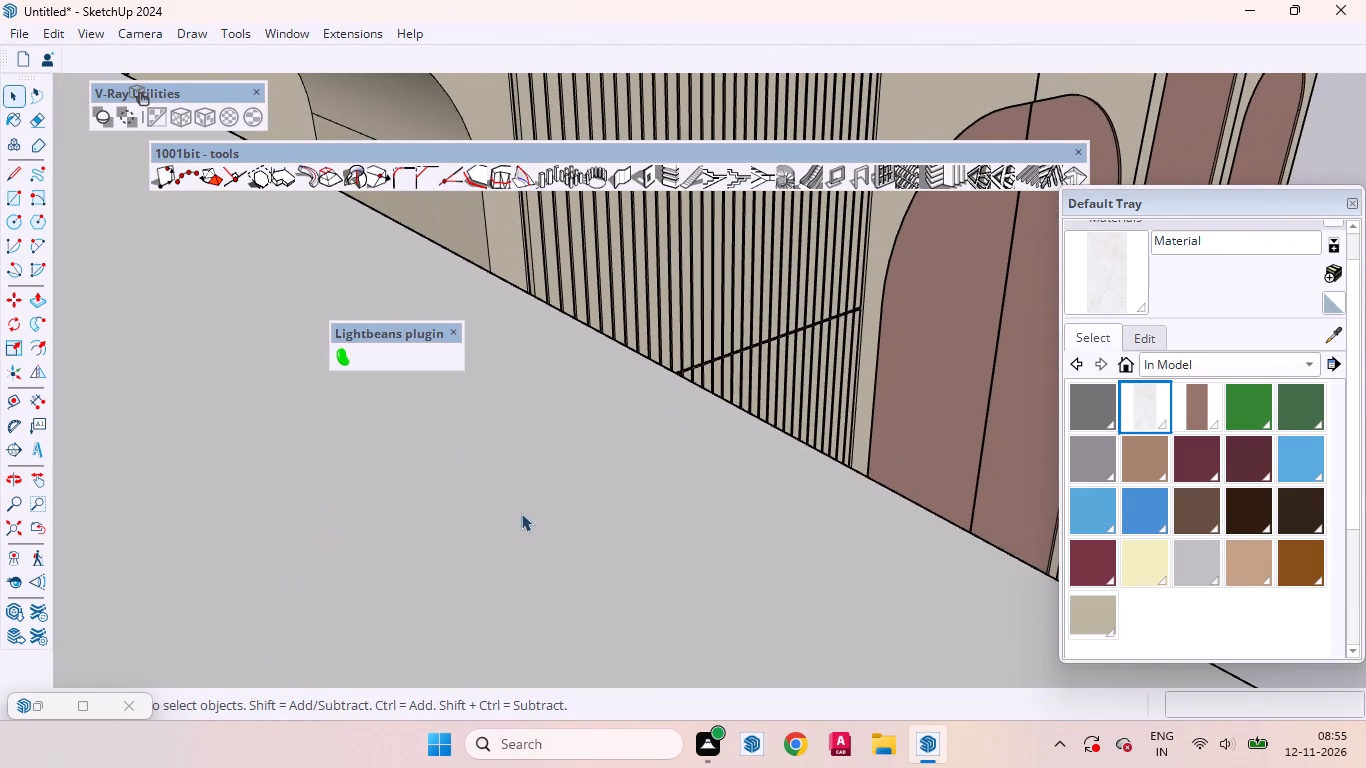
scroll(671, 402, down, 20)
scroll(671, 402, down, 17)
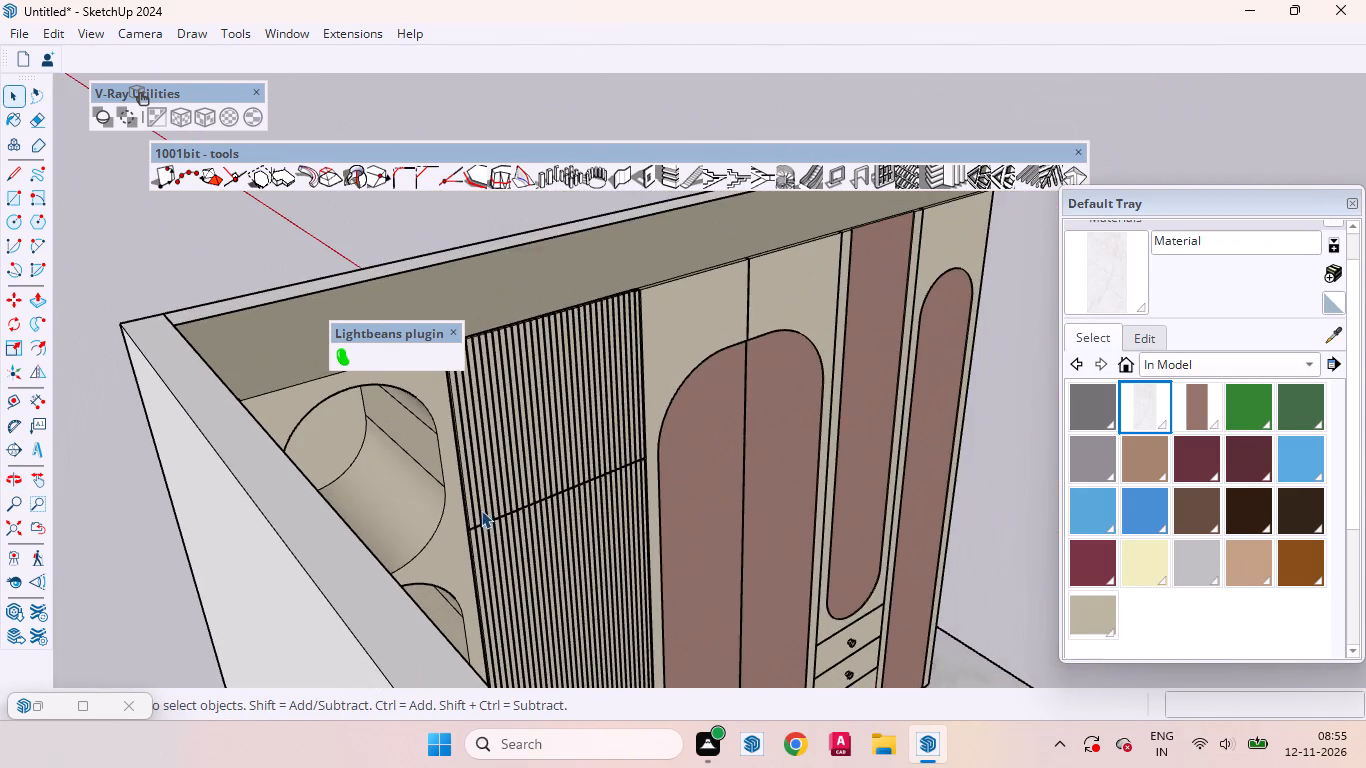
scroll(472, 417, up, 4)
middle_drag(457, 461, 331, 451)
scroll(465, 481, down, 8)
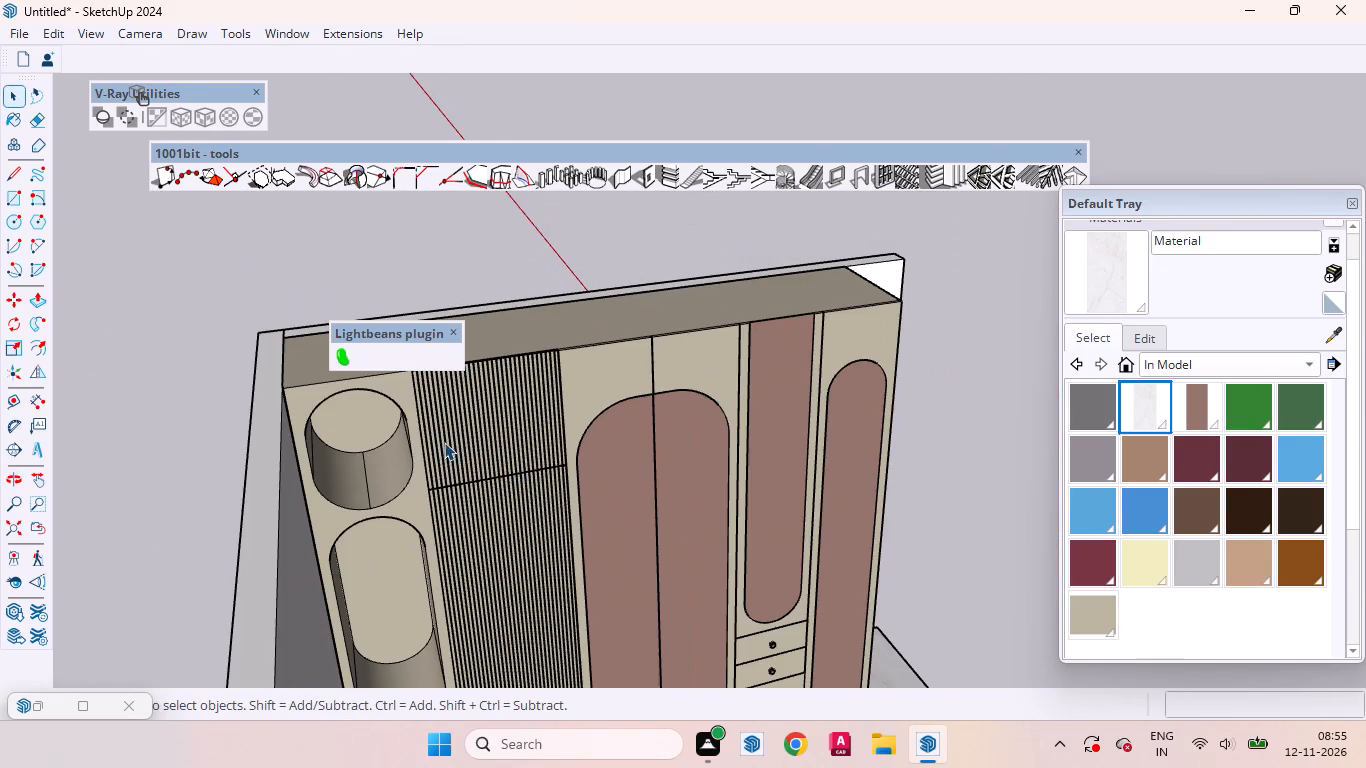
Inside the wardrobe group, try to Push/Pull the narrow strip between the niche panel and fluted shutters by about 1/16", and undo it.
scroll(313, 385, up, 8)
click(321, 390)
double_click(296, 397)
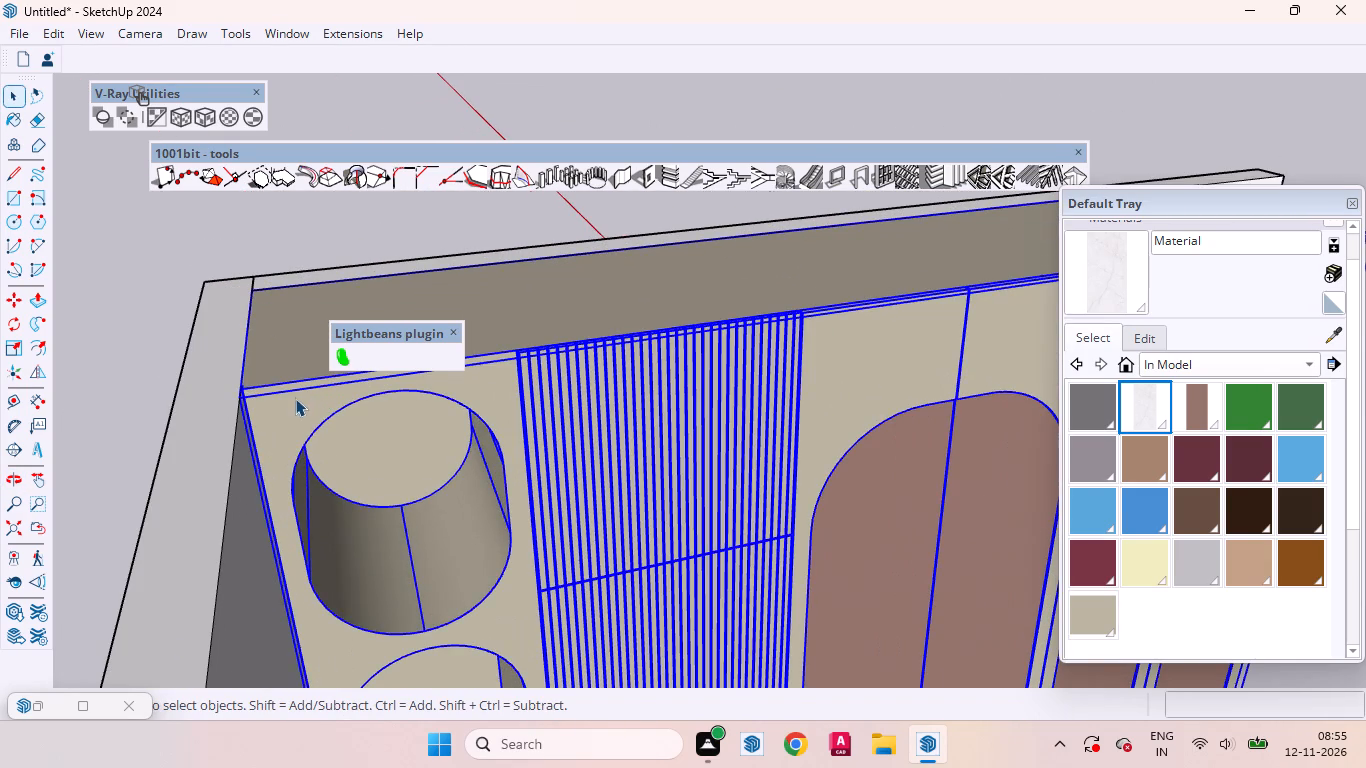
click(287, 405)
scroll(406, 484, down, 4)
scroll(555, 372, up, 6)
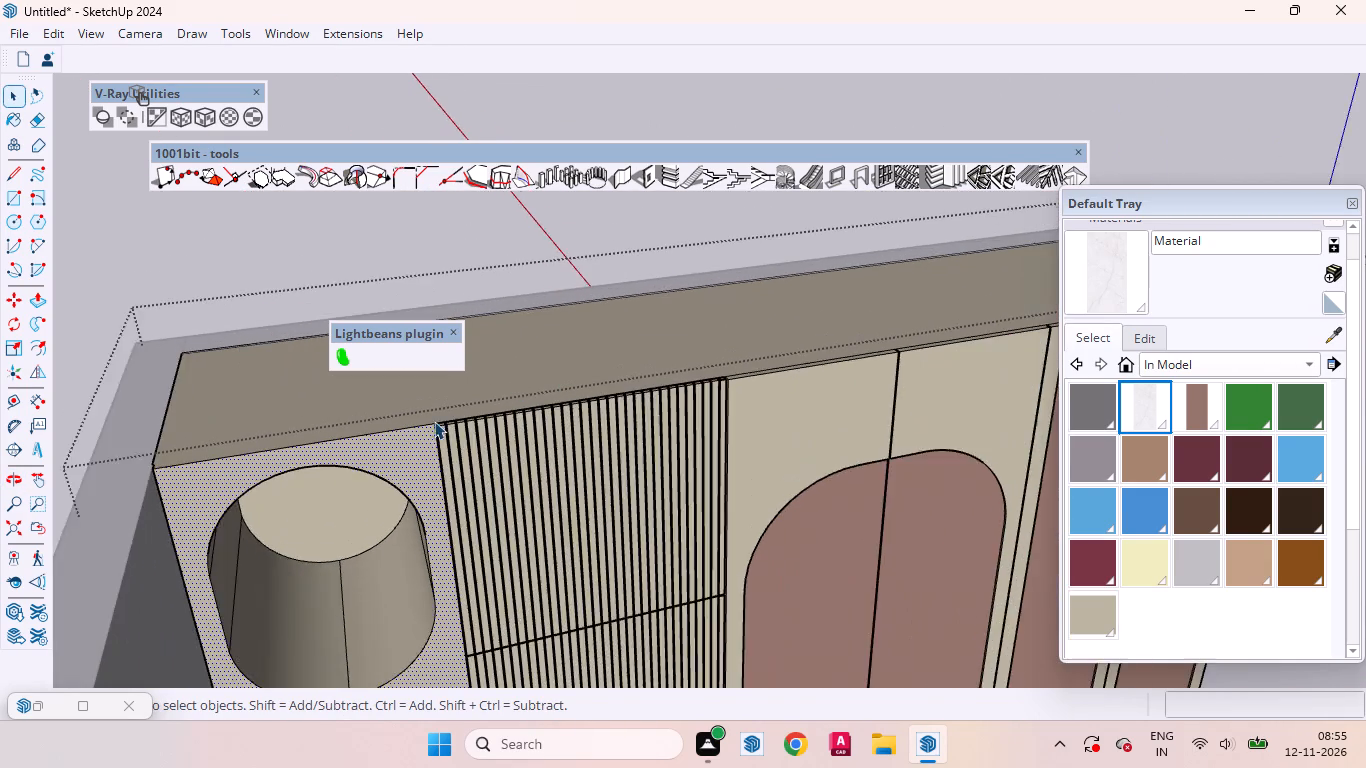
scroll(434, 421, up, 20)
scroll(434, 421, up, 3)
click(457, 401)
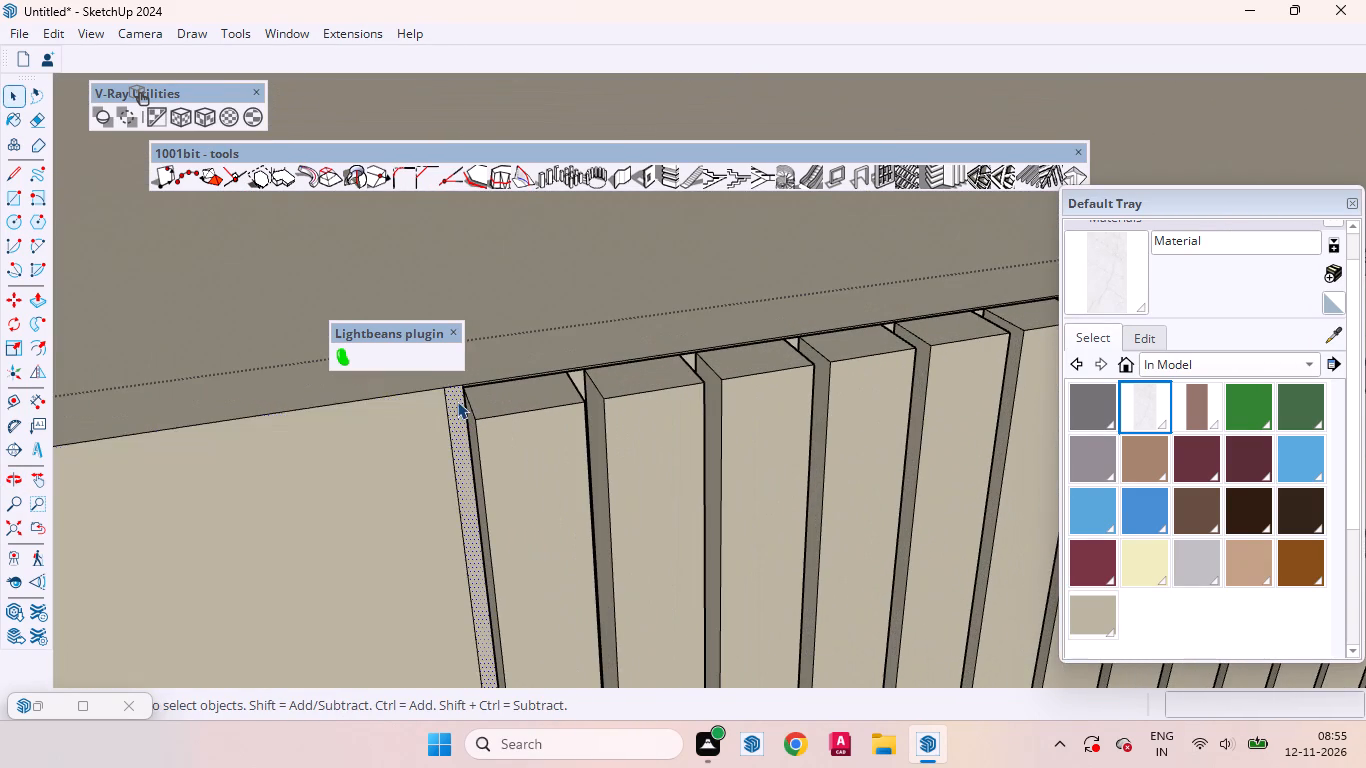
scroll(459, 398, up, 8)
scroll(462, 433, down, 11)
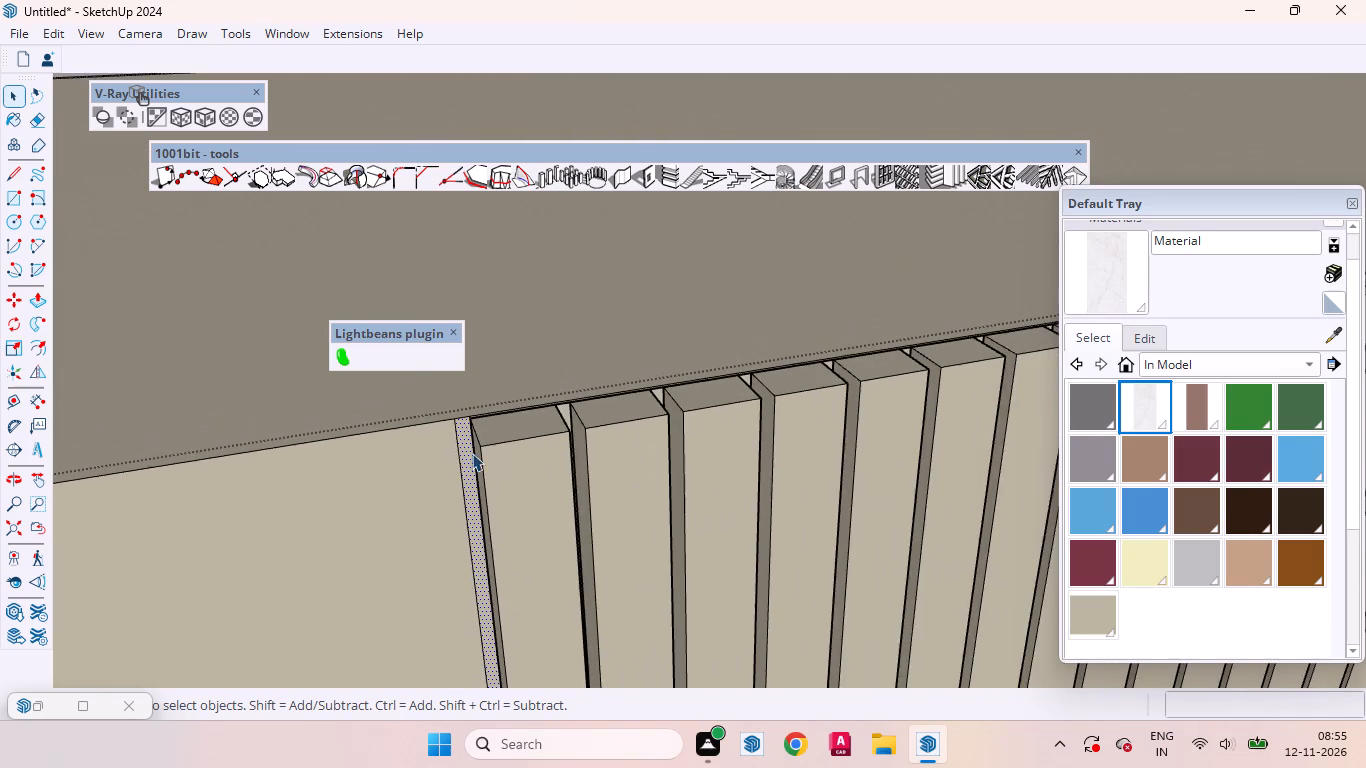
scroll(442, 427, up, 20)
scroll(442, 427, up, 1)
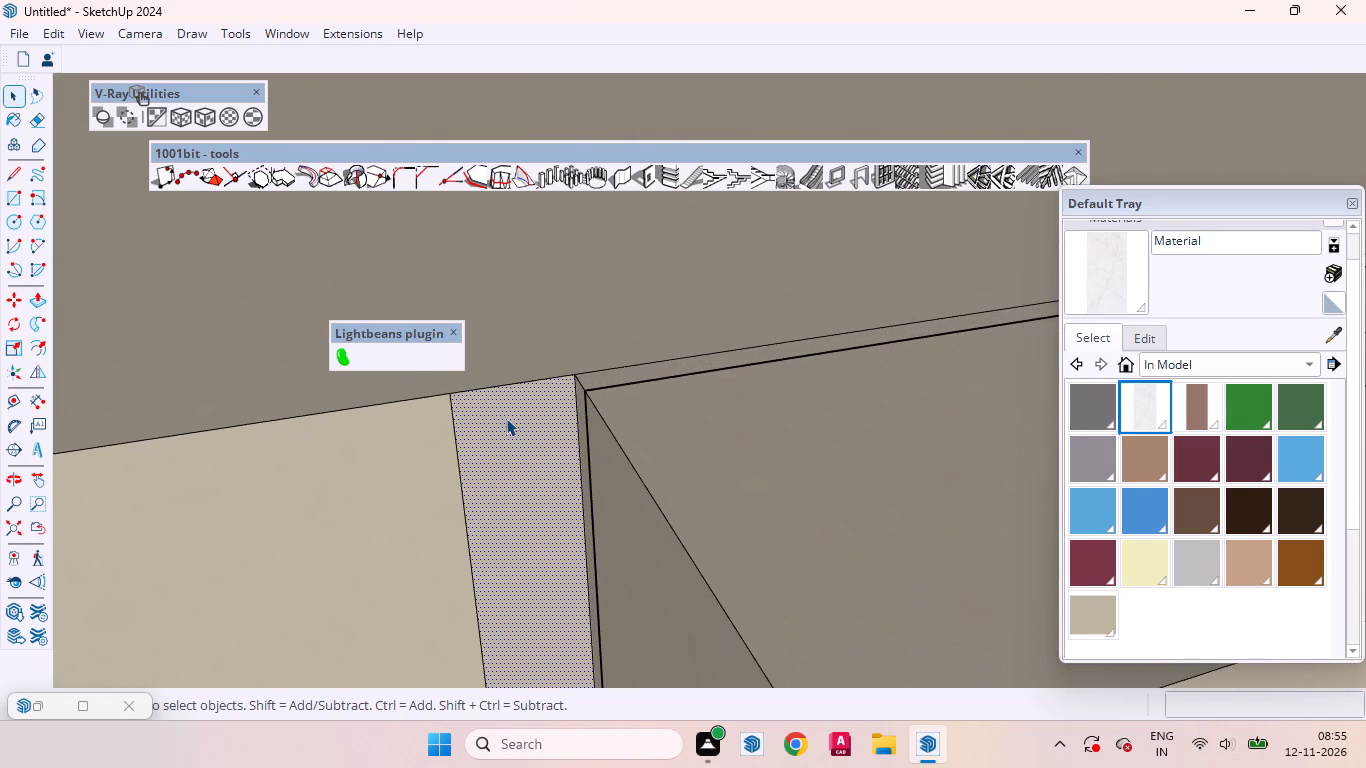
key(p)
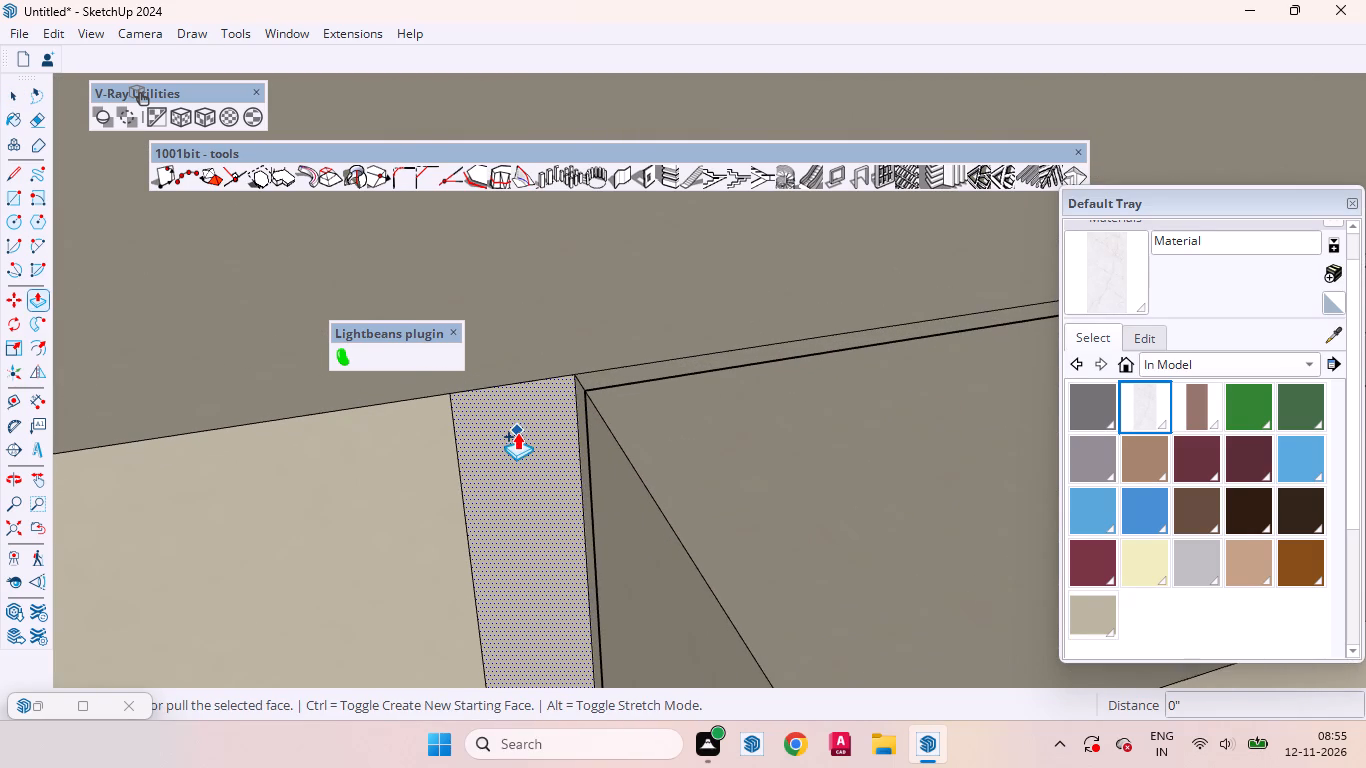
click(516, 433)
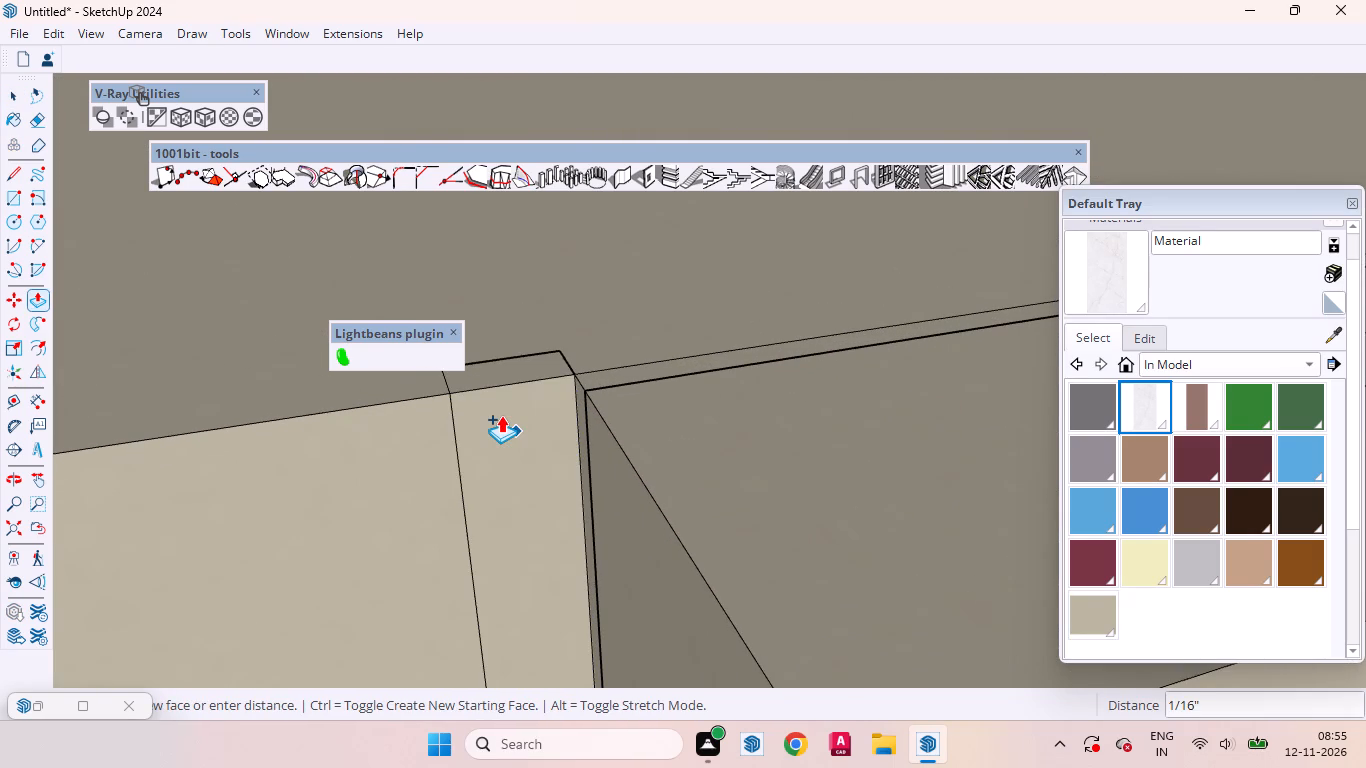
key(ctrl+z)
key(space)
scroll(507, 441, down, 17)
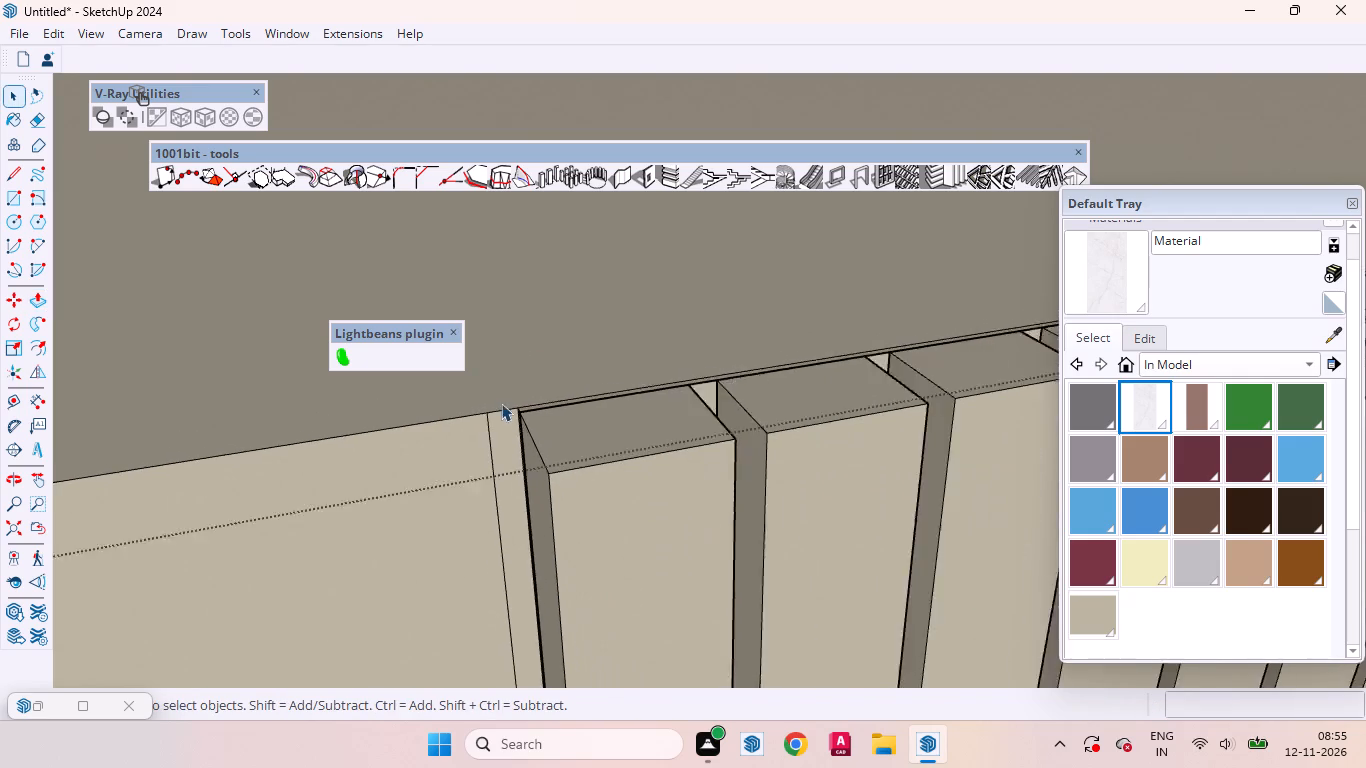
Examine the wardrobe front inside its group, checking the arched shutter insets, the narrow middle inset and the end shutter's frame.
scroll(501, 403, down, 20)
scroll(501, 403, down, 20)
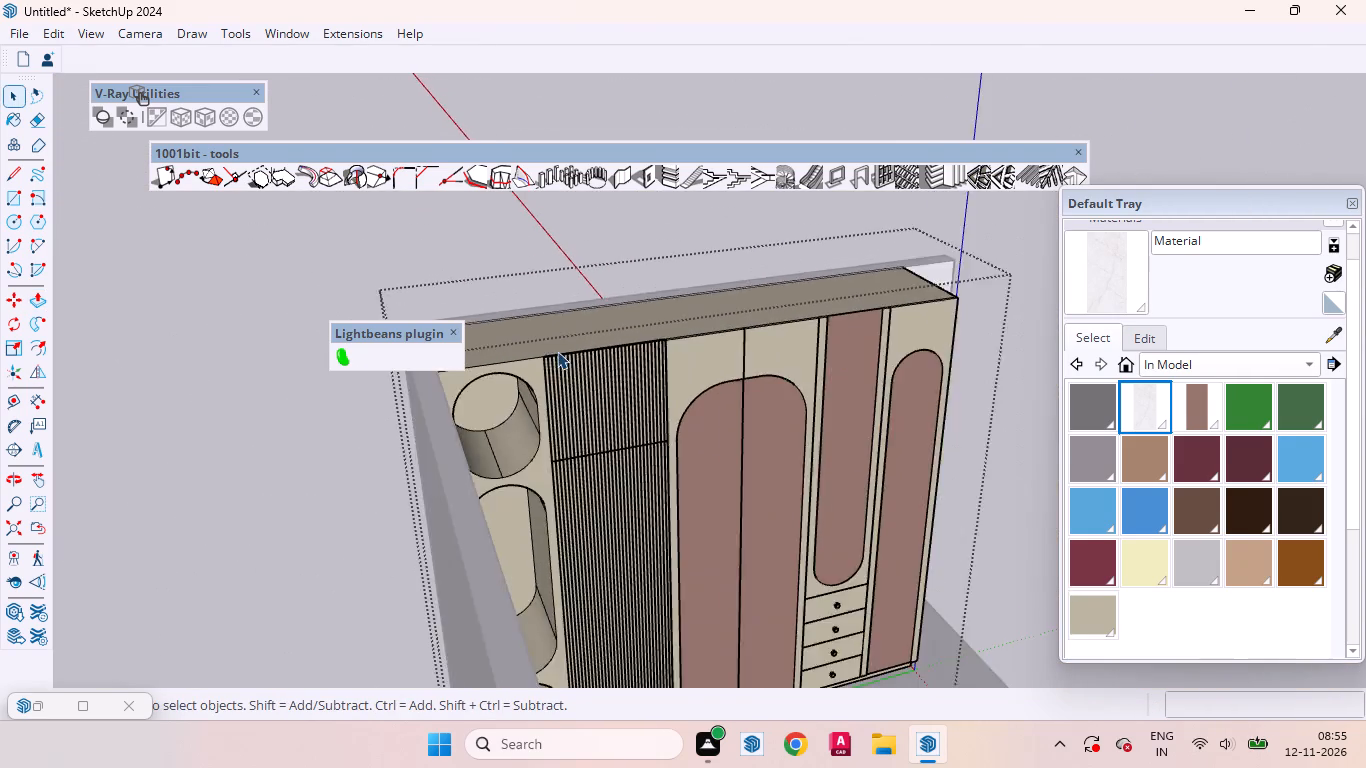
scroll(557, 351, down, 5)
middle_drag(853, 435, 690, 343)
scroll(690, 340, up, 4)
click(690, 339)
click(677, 413)
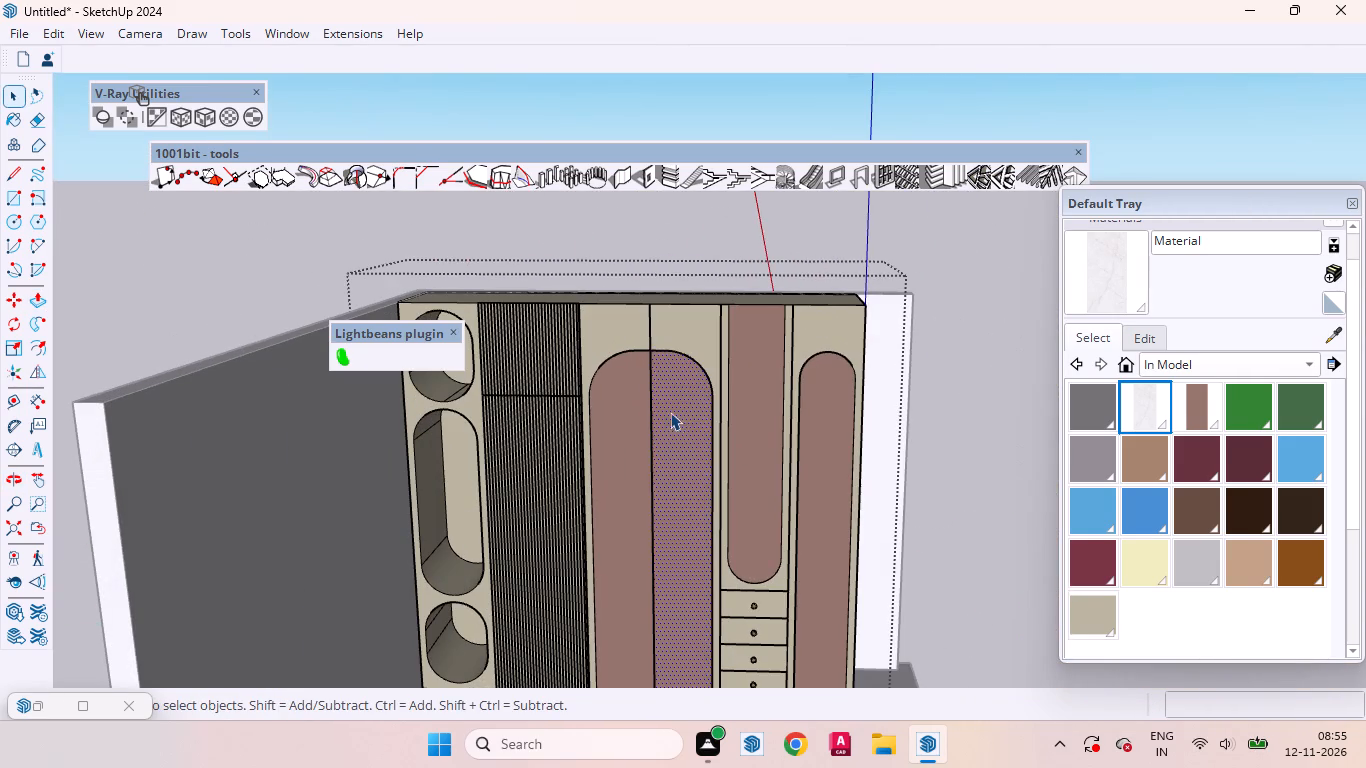
click(623, 345)
click(769, 398)
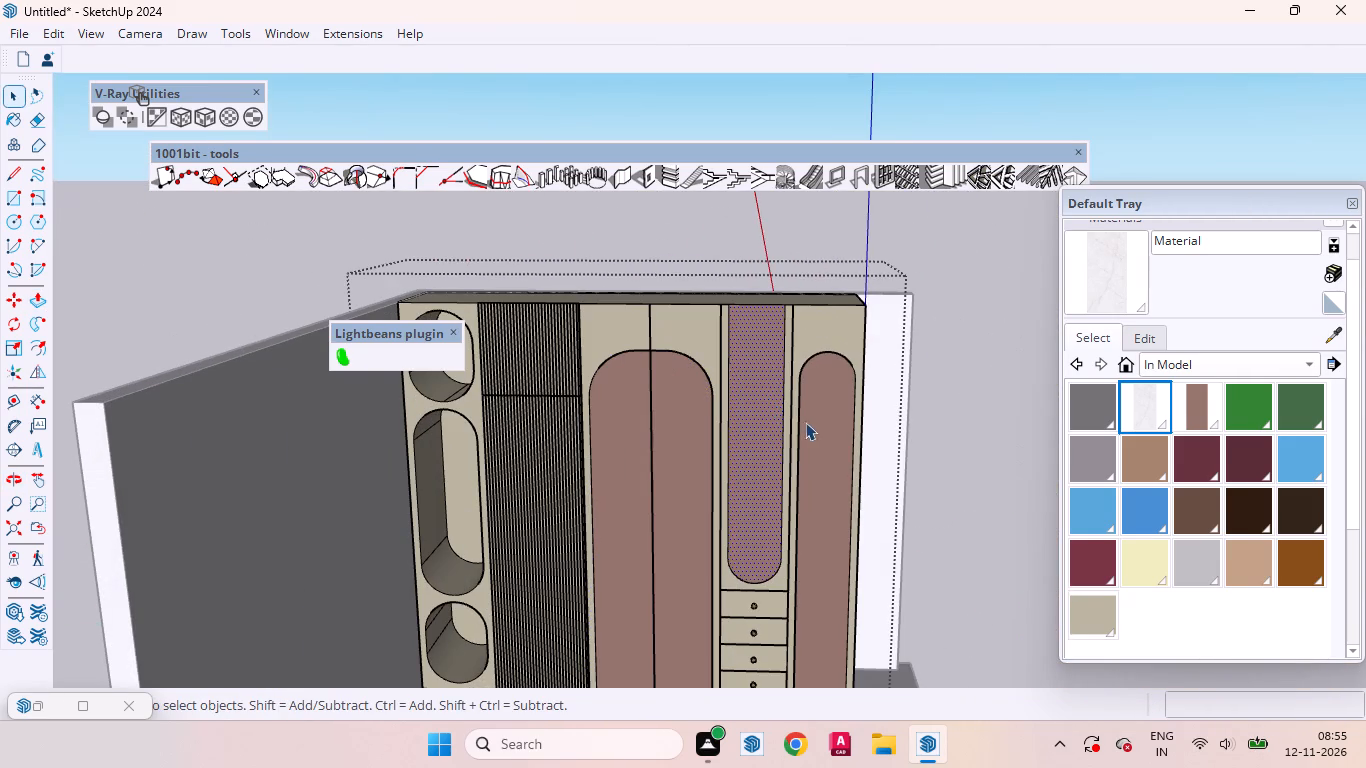
click(804, 422)
scroll(820, 331, up, 4)
click(820, 330)
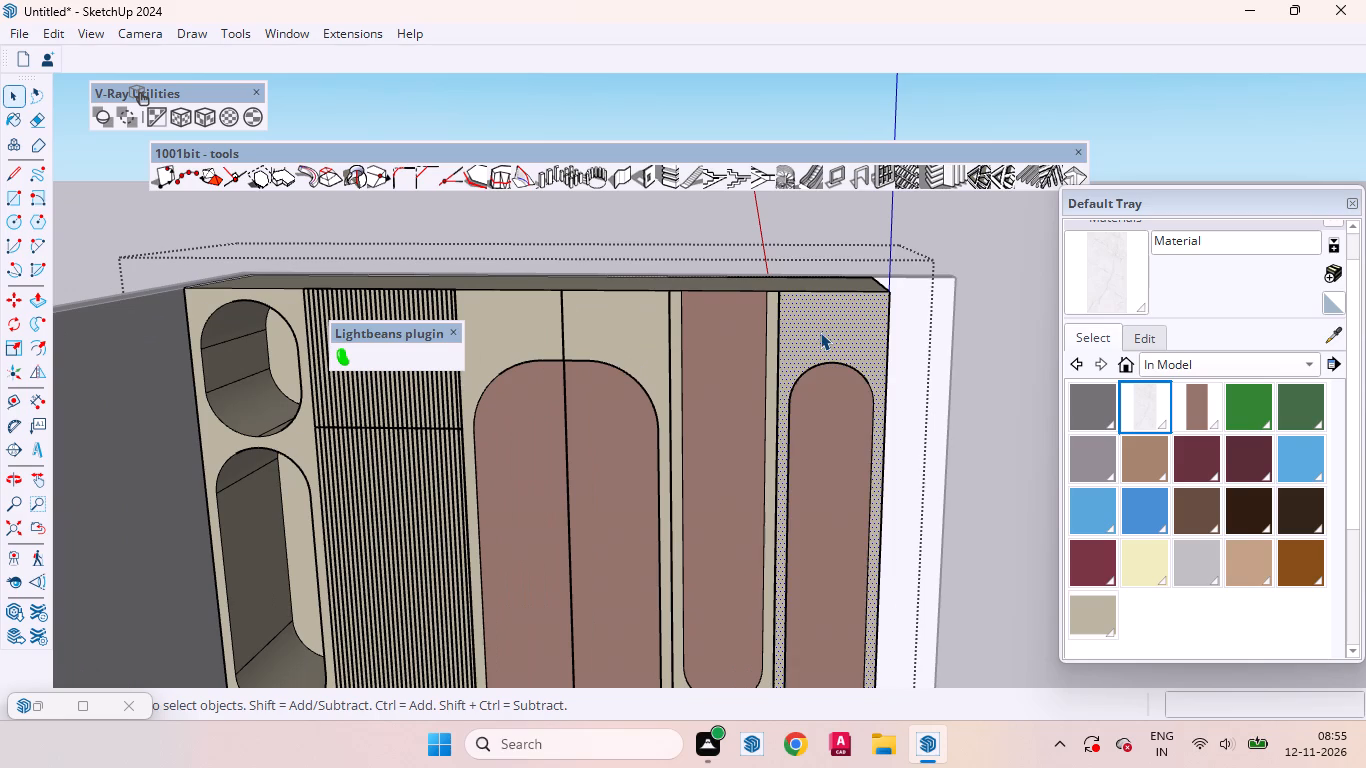
Check the round knobs on the four stacked drawers below the narrow shutter, and leave the wardrobe group.
scroll(785, 360, down, 11)
scroll(796, 527, up, 15)
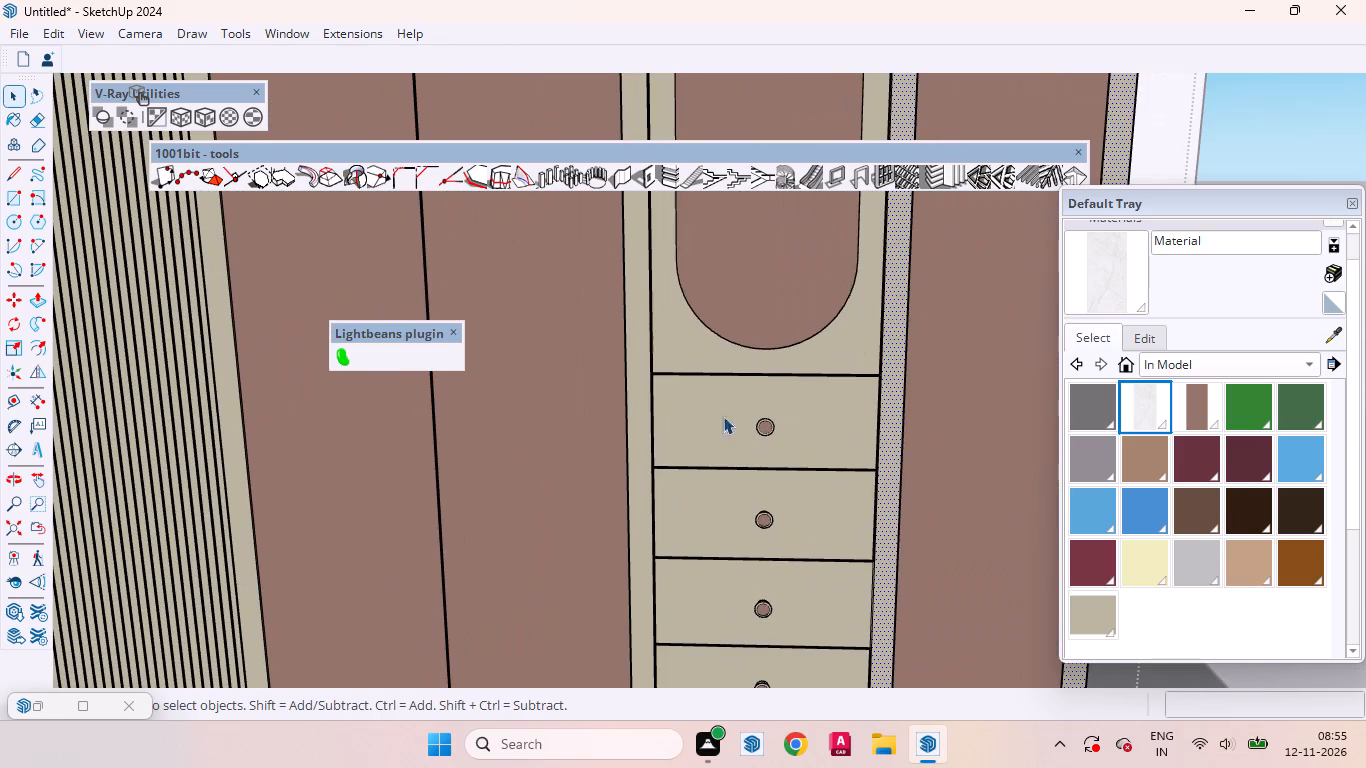
drag(661, 371, 827, 696)
scroll(755, 360, down, 8)
scroll(753, 526, up, 5)
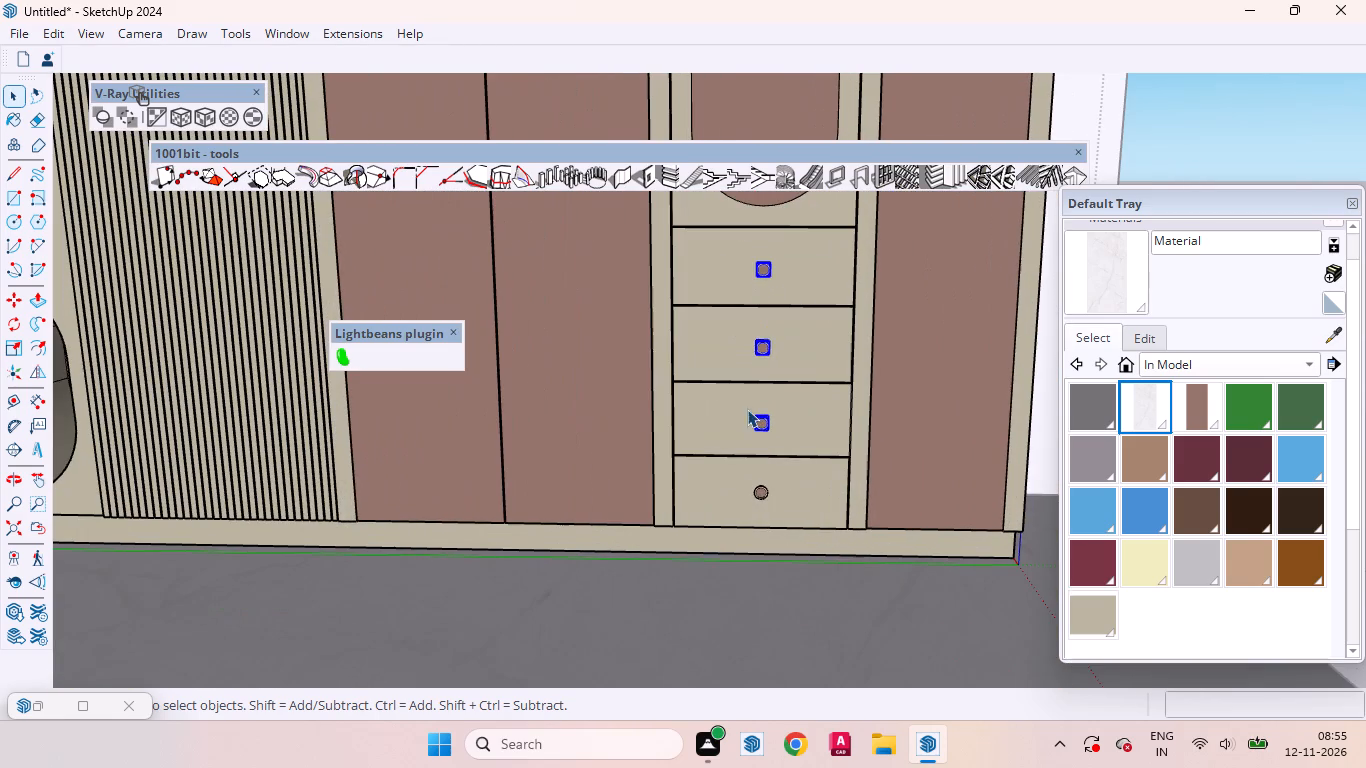
drag(703, 235, 825, 548)
scroll(766, 571, down, 10)
click(936, 506)
Examine the whole room from above, from the side and from the front, checking the marble floor and the open niches.
middle_drag(920, 546, 687, 708)
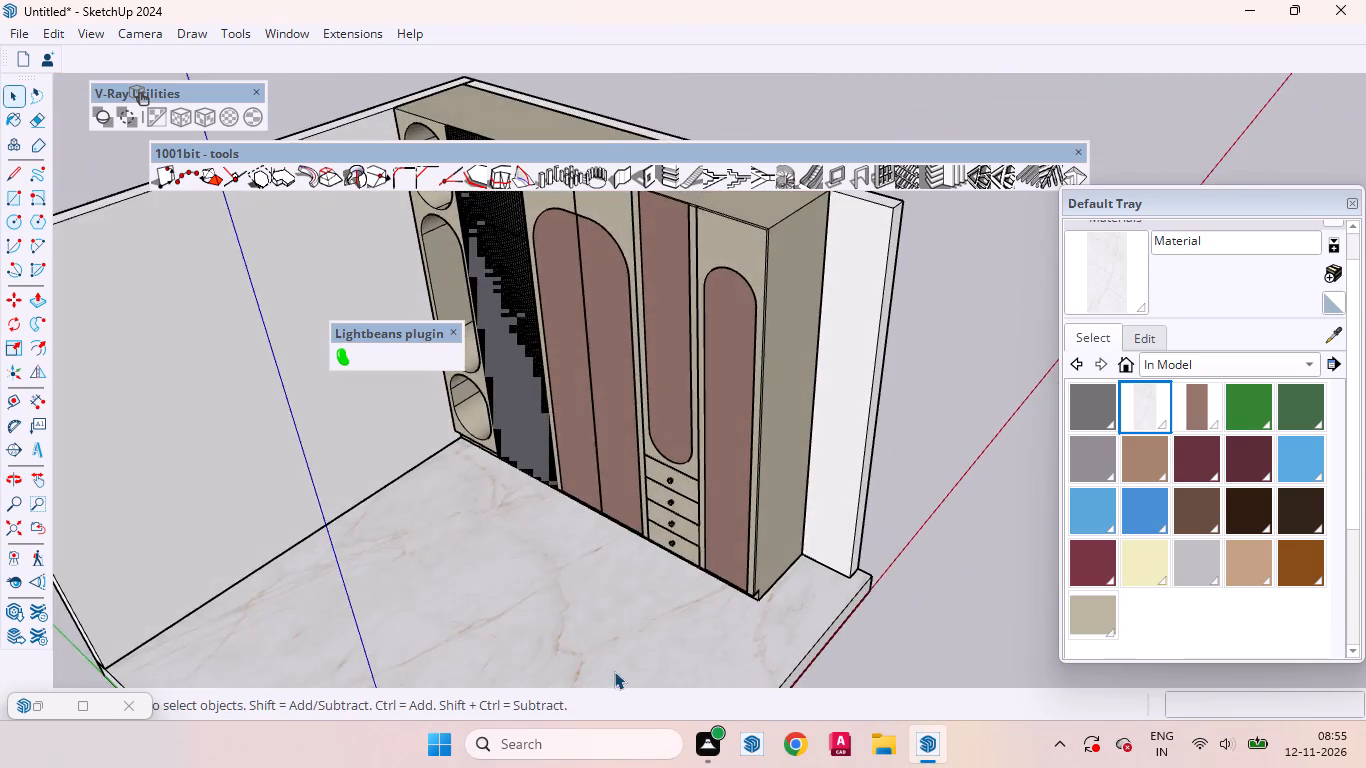
scroll(459, 543, down, 5)
middle_drag(665, 617, 569, 718)
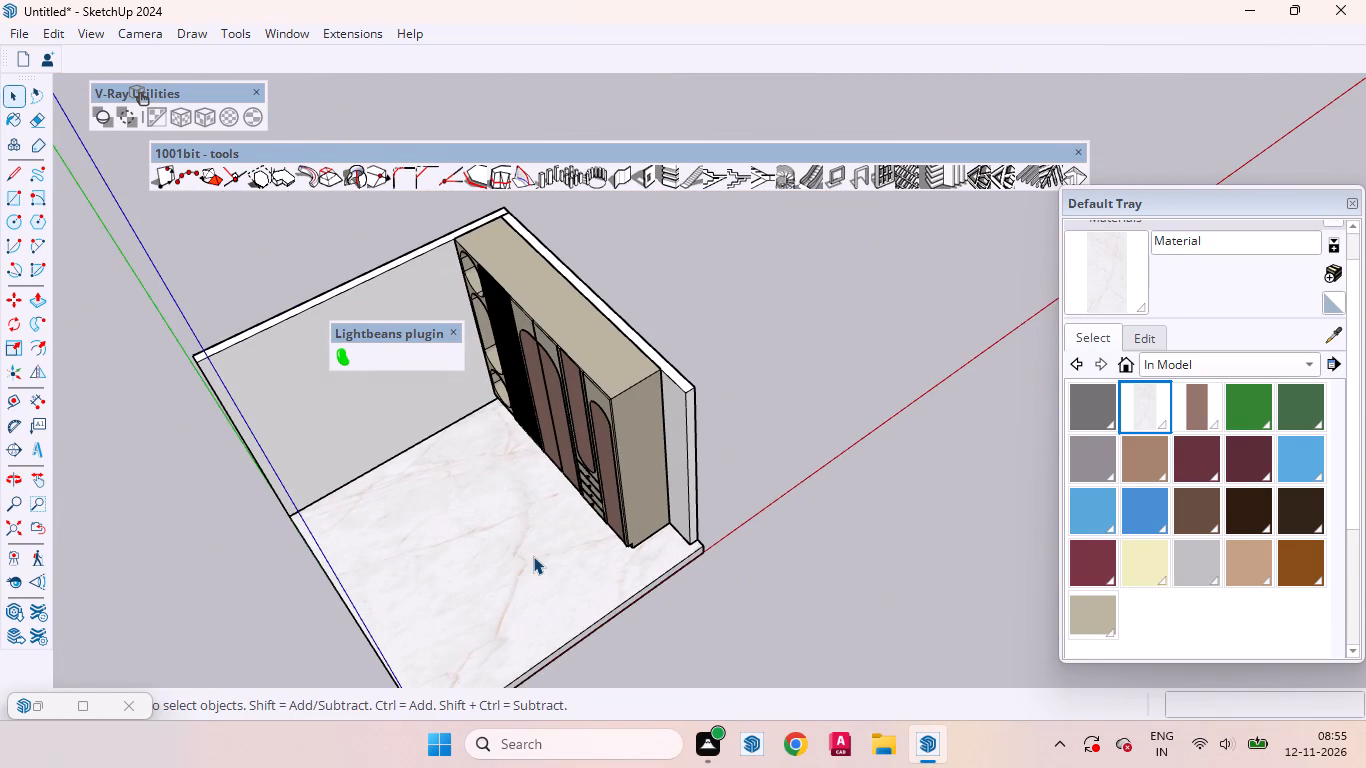
scroll(448, 533, up, 4)
scroll(619, 477, down, 5)
middle_drag(638, 540, 501, 333)
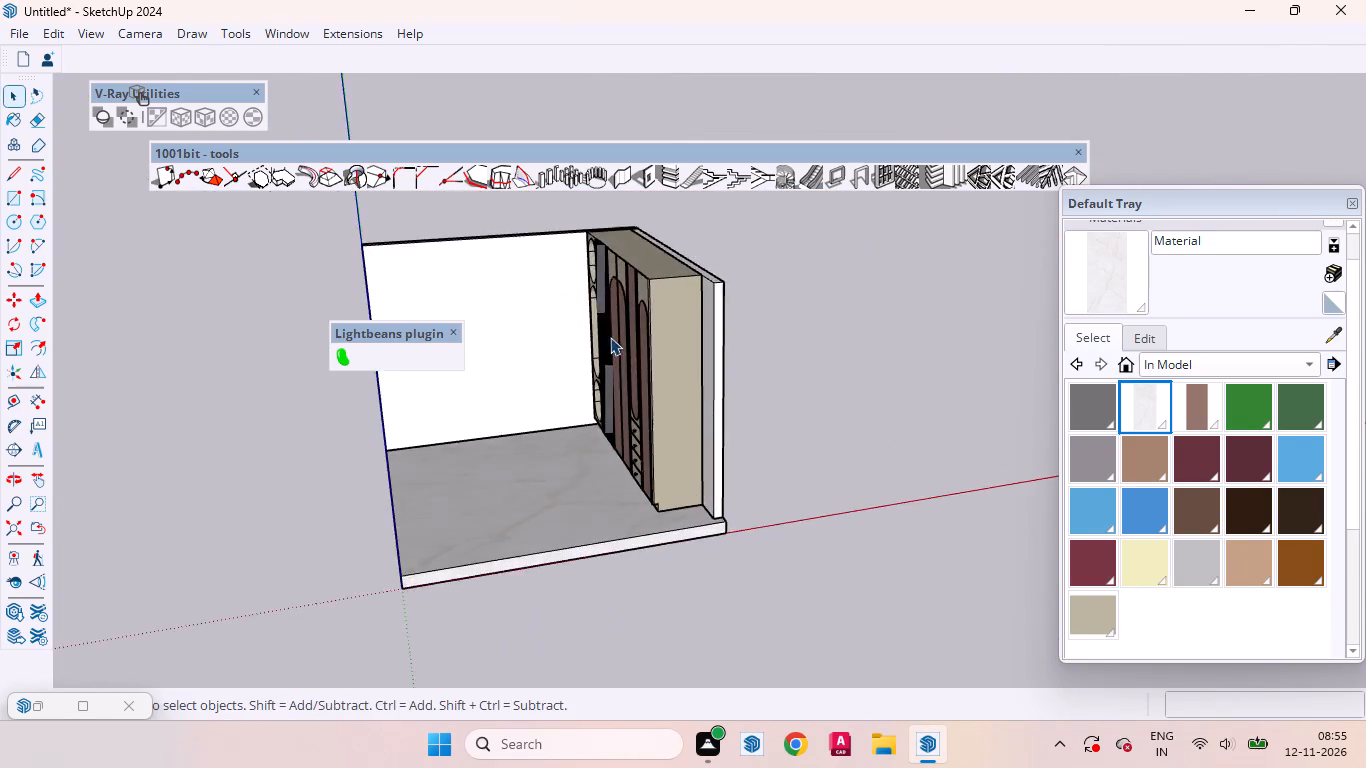
scroll(610, 337, up, 17)
middle_drag(577, 400, 806, 389)
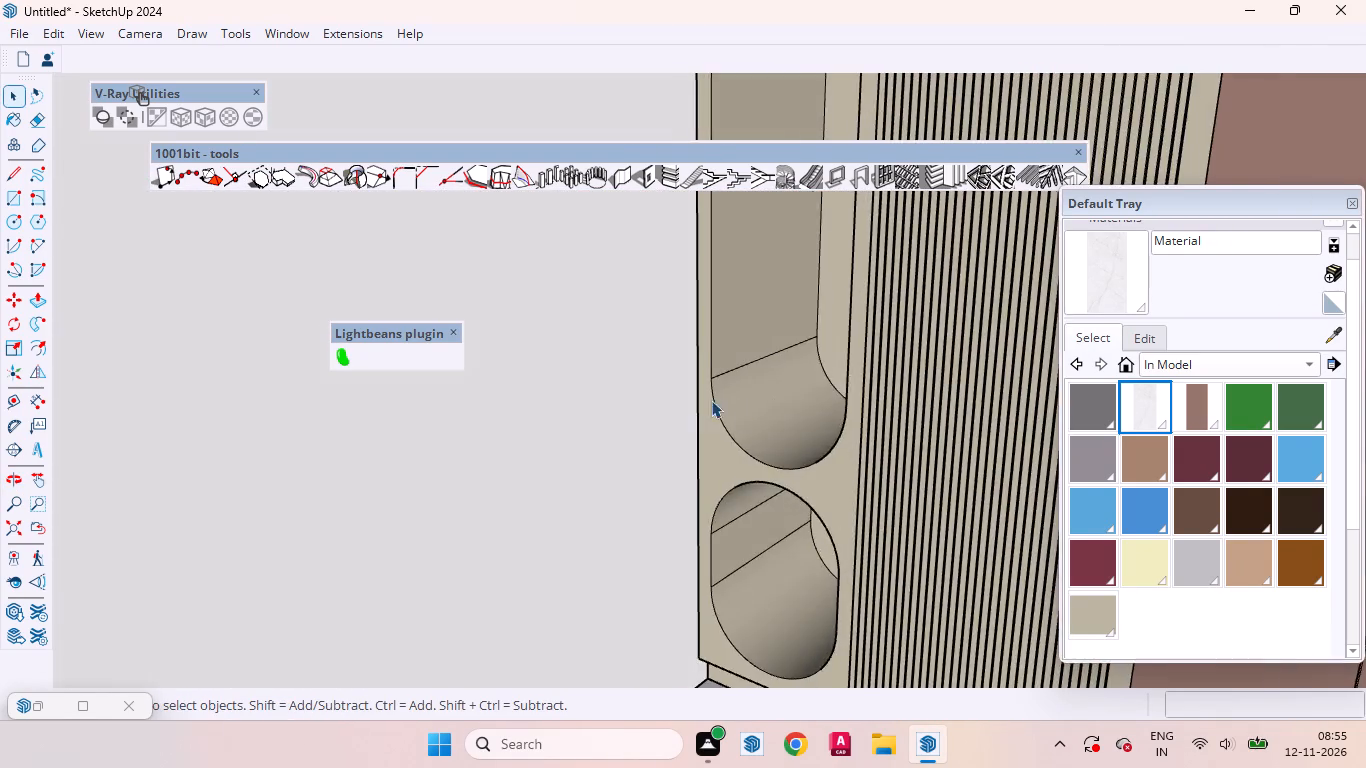
scroll(710, 400, down, 13)
middle_drag(711, 445, 961, 456)
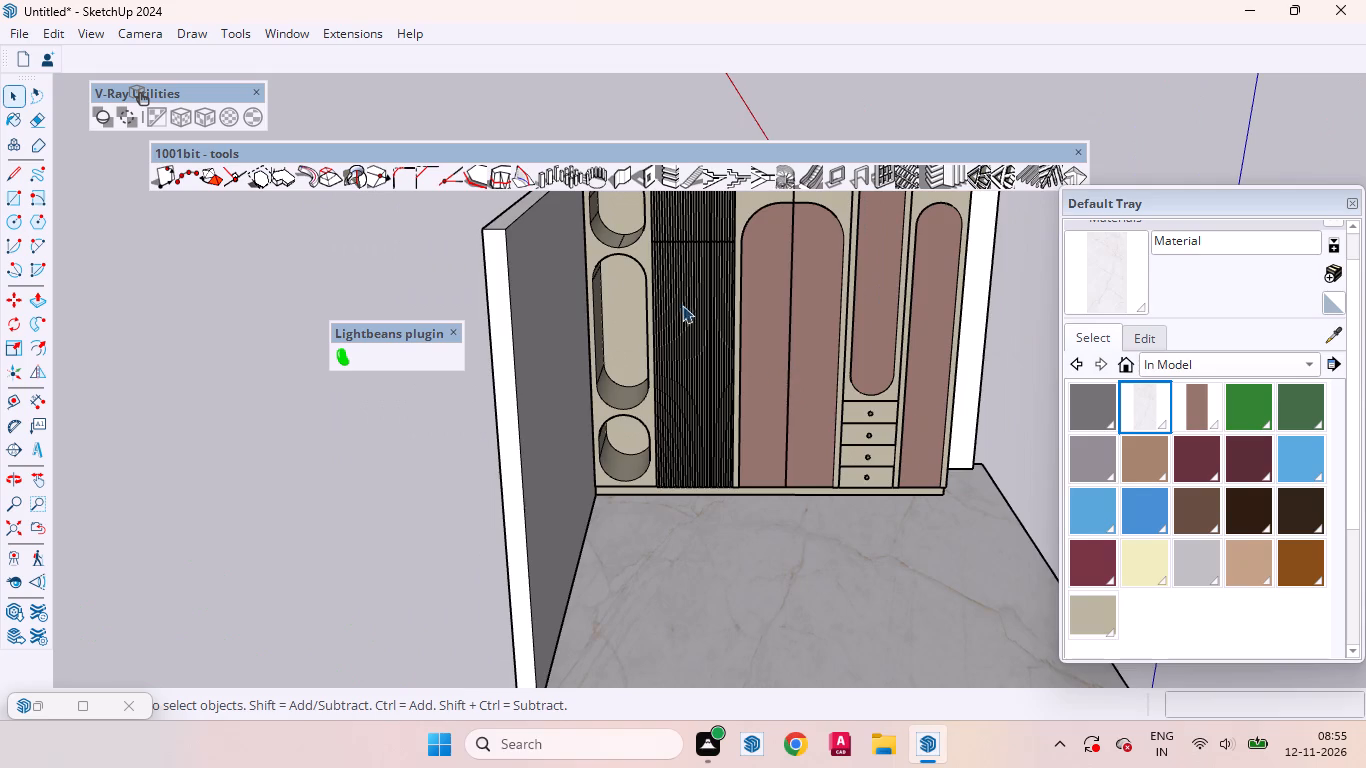
Enter the wardrobe group and examine the upper and lower fluted shutters, including the joint between them and the niche panel edge.
scroll(693, 288, up, 11)
click(661, 273)
scroll(641, 446, down, 4)
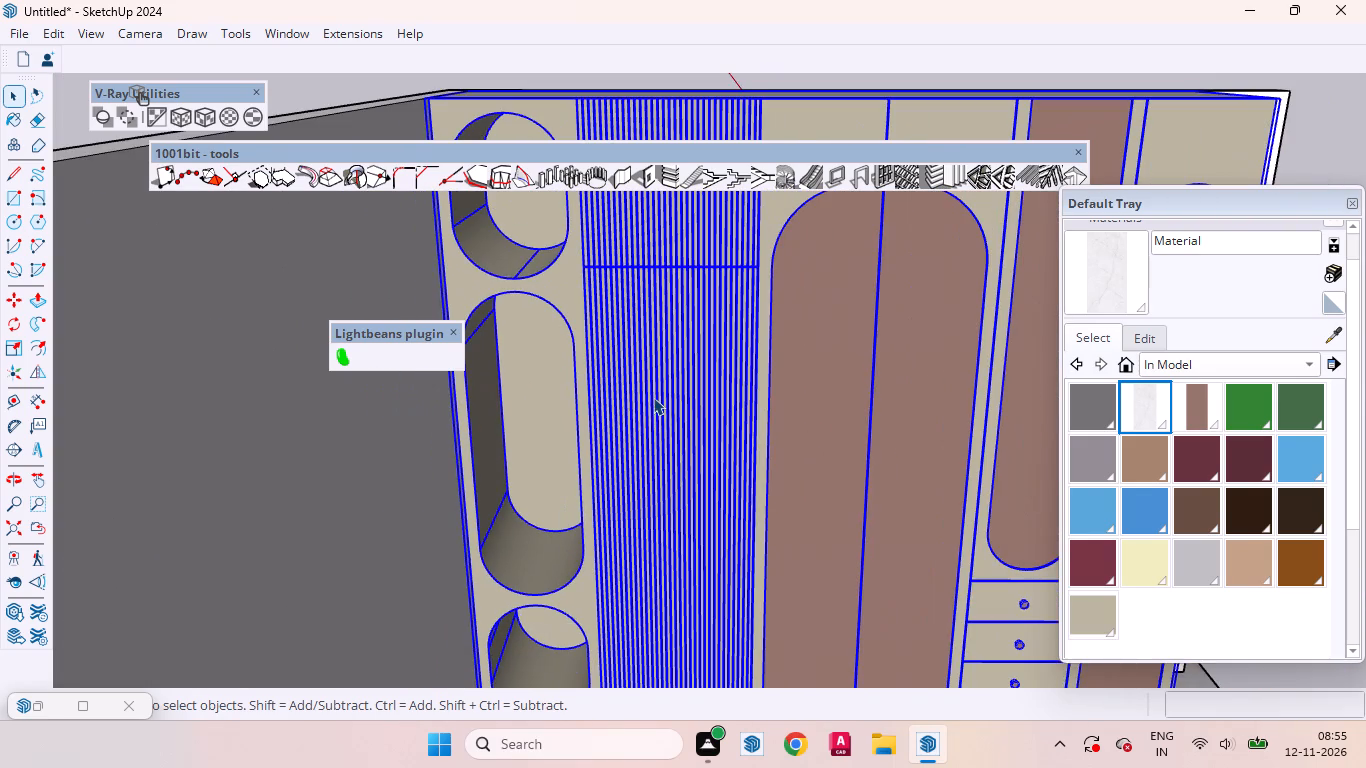
double_click(653, 396)
click(652, 374)
click(651, 209)
scroll(592, 245, up, 4)
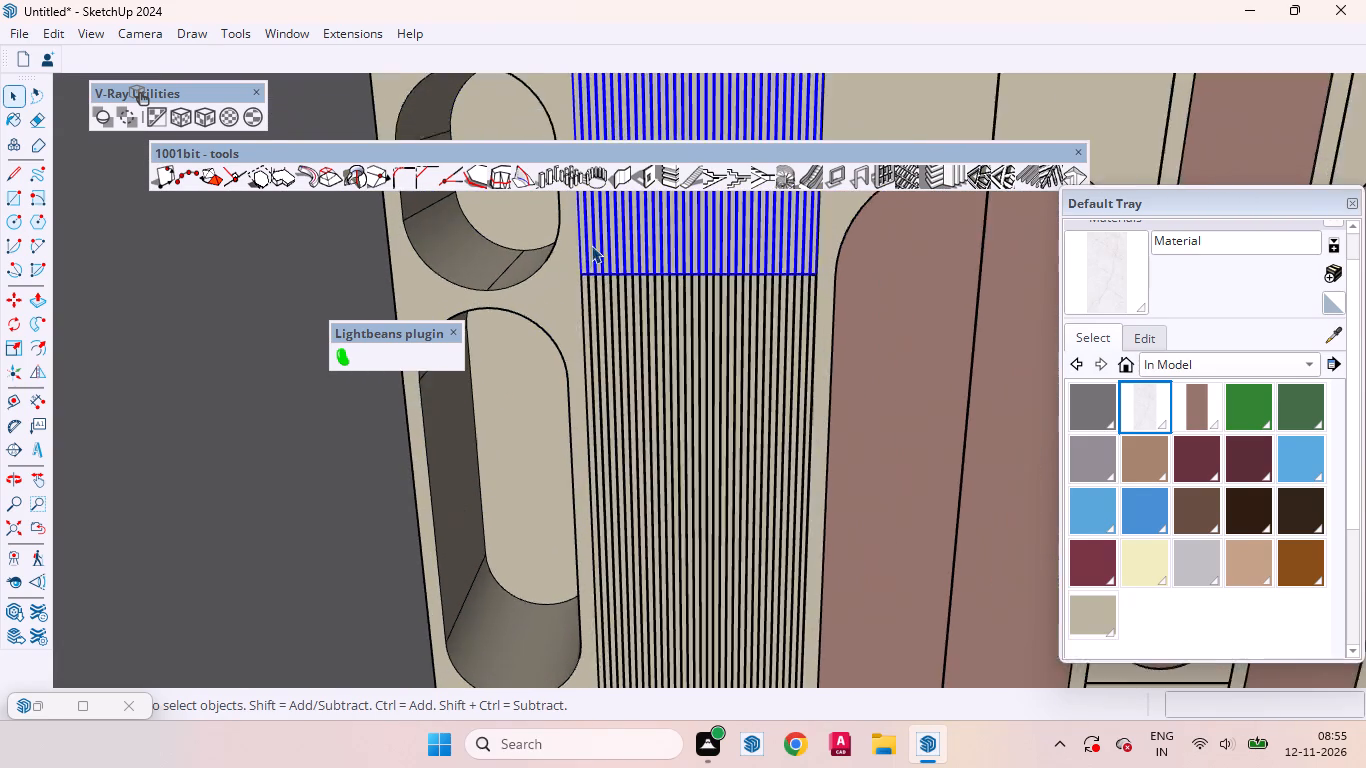
scroll(591, 245, up, 17)
middle_drag(620, 331, 626, 259)
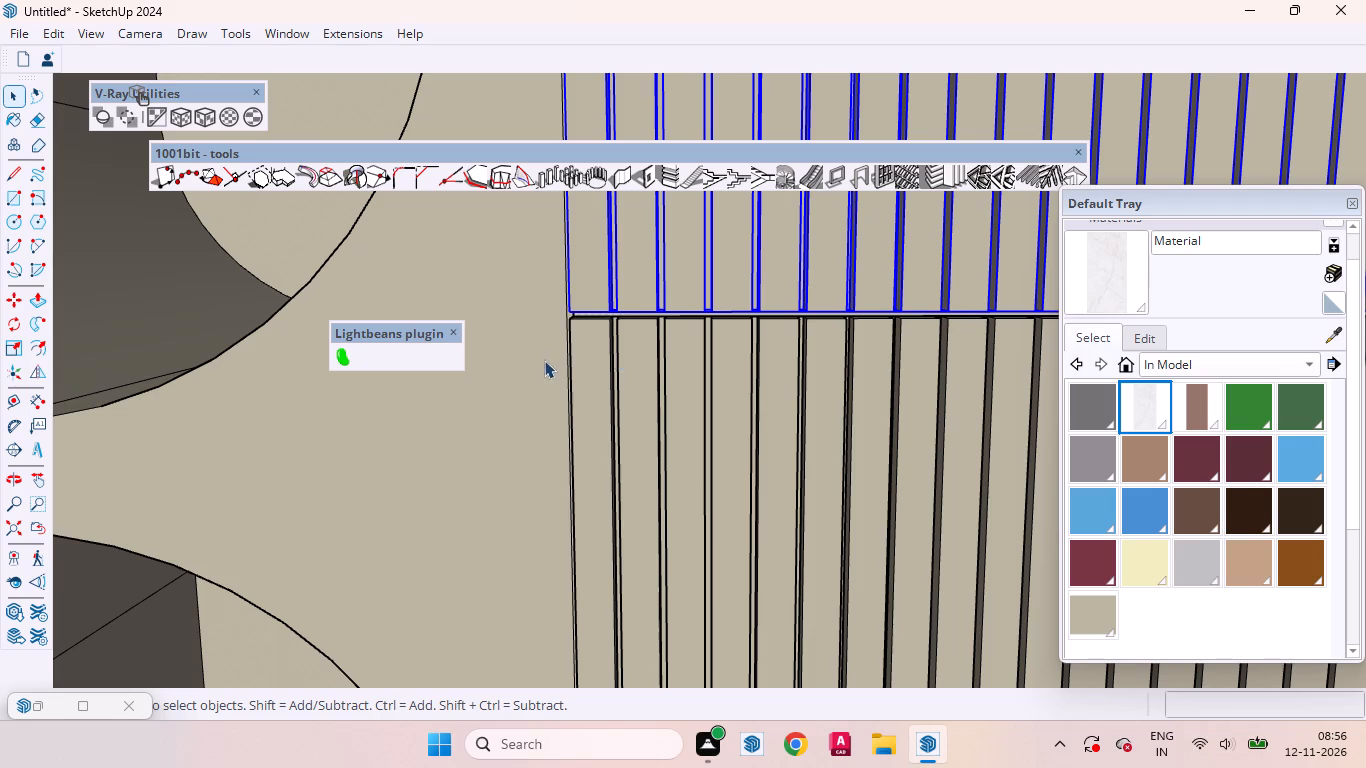
scroll(576, 363, down, 19)
click(659, 460)
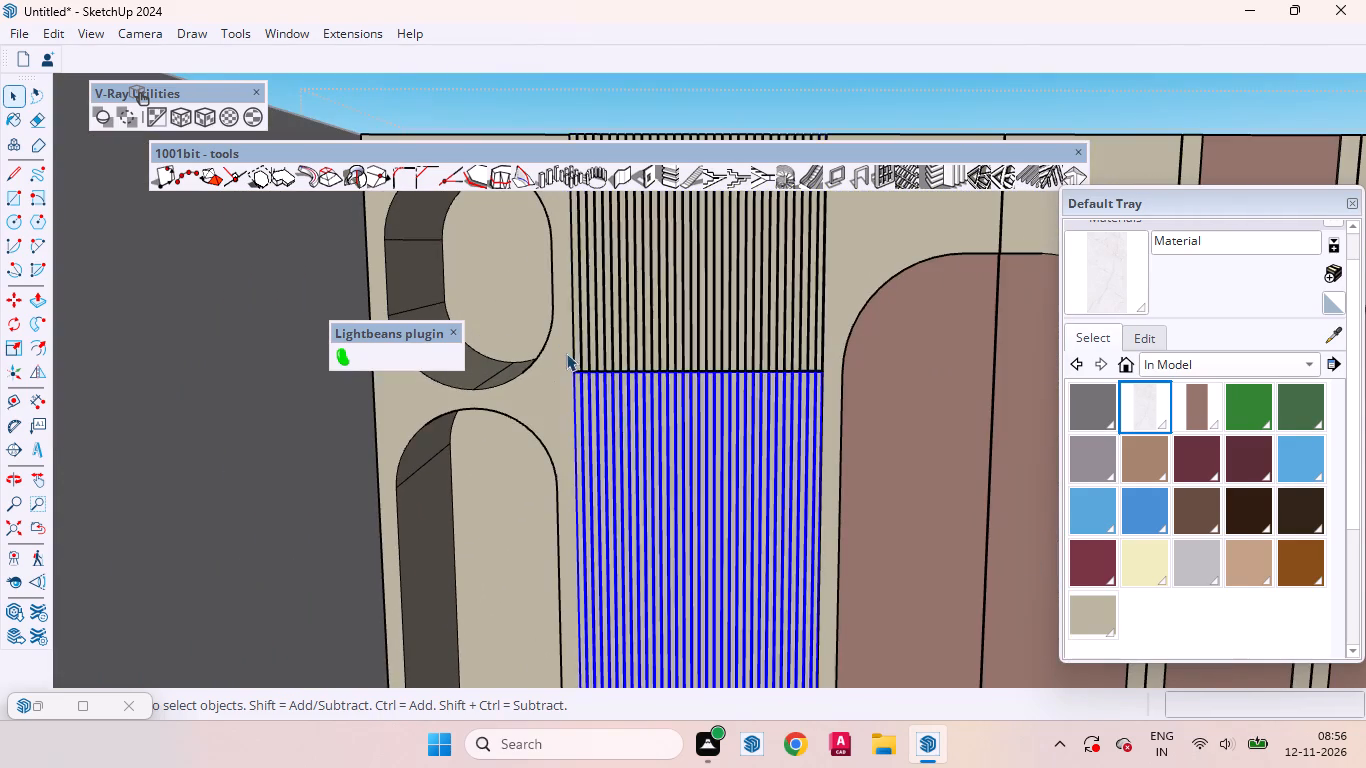
Check the Terrarossa insets of the arched and narrow shutters, leave the wardrobe group and review the complete wardrobe.
scroll(560, 343, down, 9)
click(778, 370)
click(695, 398)
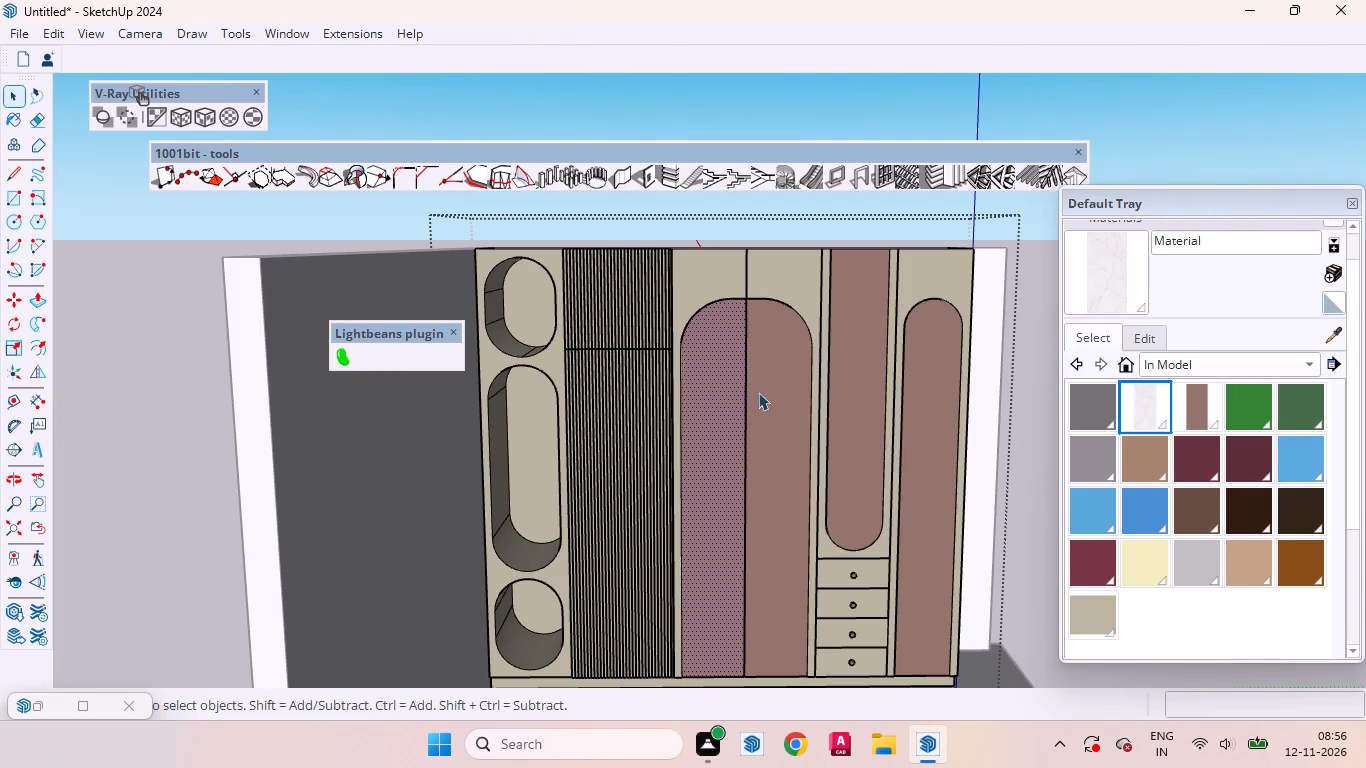
click(853, 370)
click(929, 449)
scroll(657, 355, down, 5)
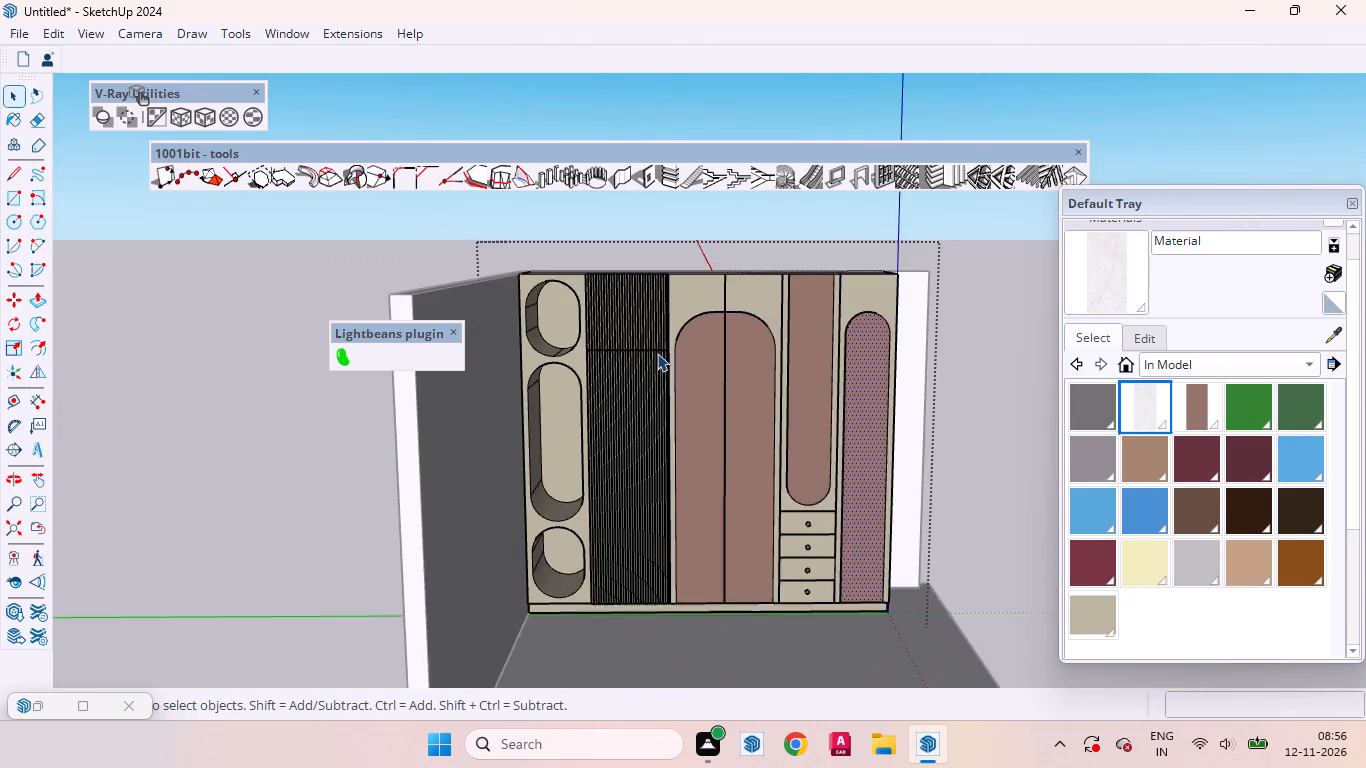
scroll(657, 353, down, 3)
click(912, 476)
scroll(616, 483, up, 12)
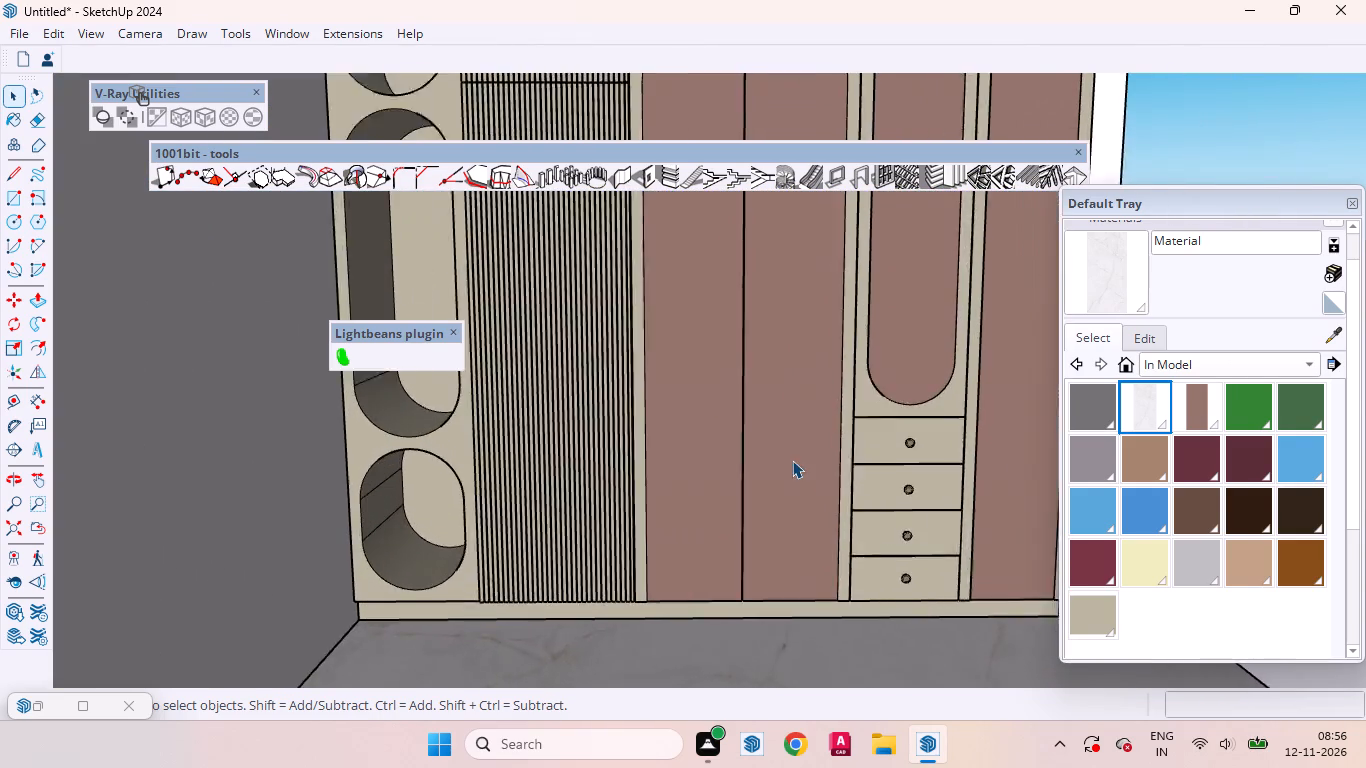
scroll(649, 581, down, 4)
middle_drag(748, 571, 639, 712)
scroll(744, 558, down, 4)
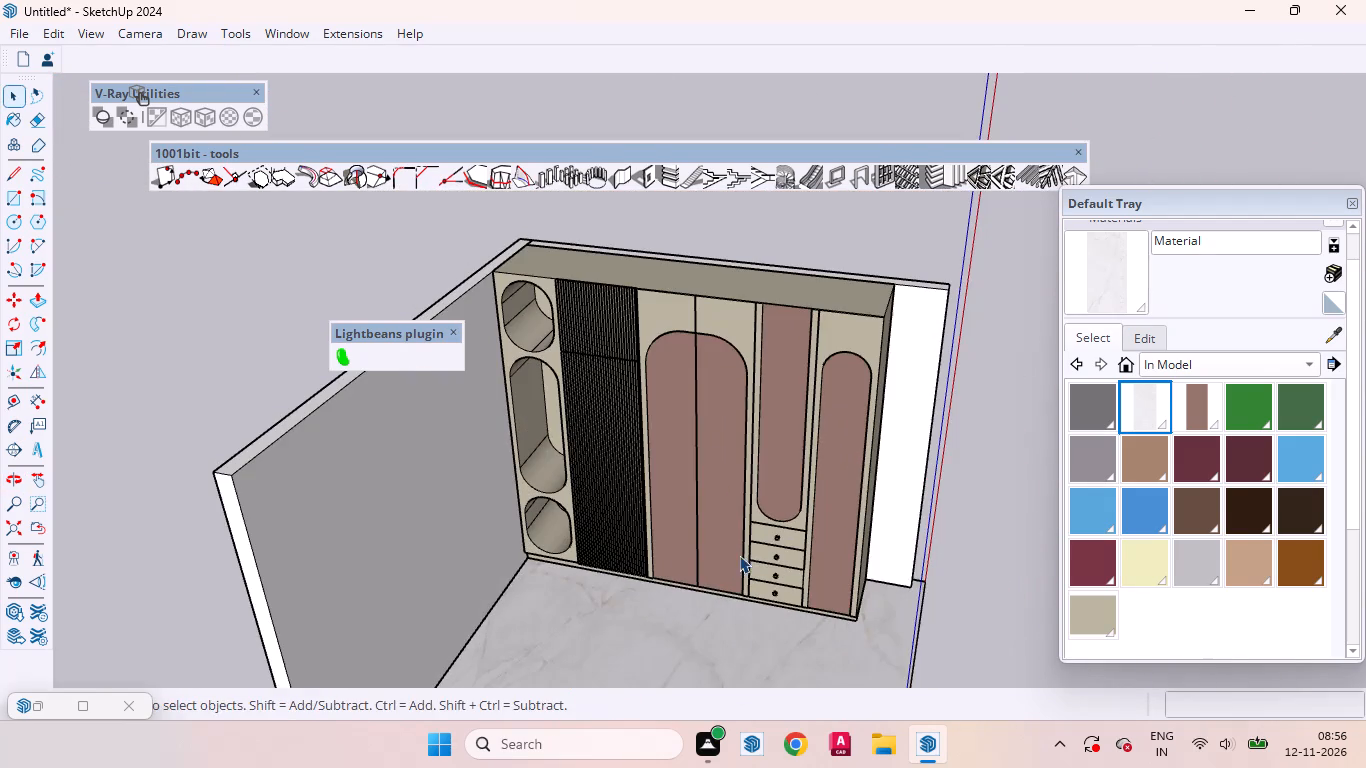
Open 3D Warehouse and search its models for "kids handels".
click(289, 29)
click(347, 186)
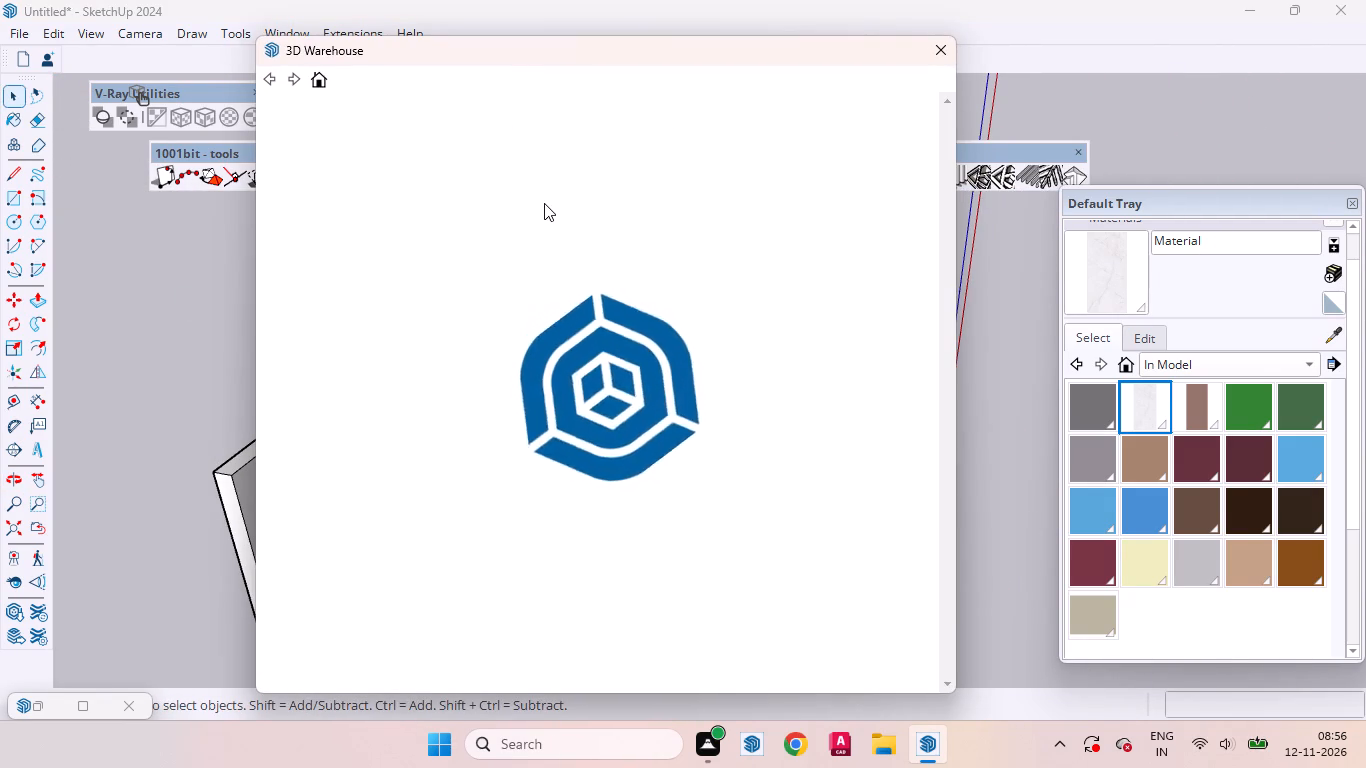
click(843, 122)
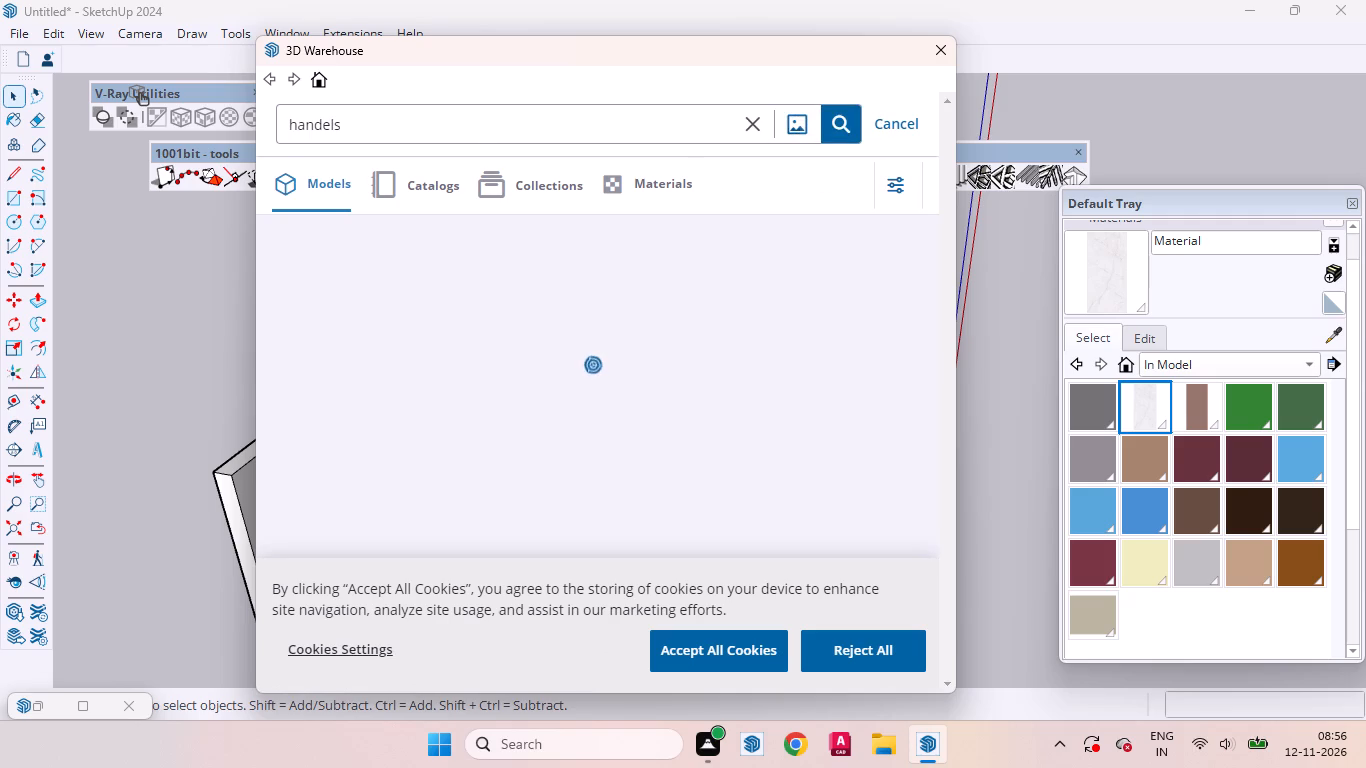
click(287, 128)
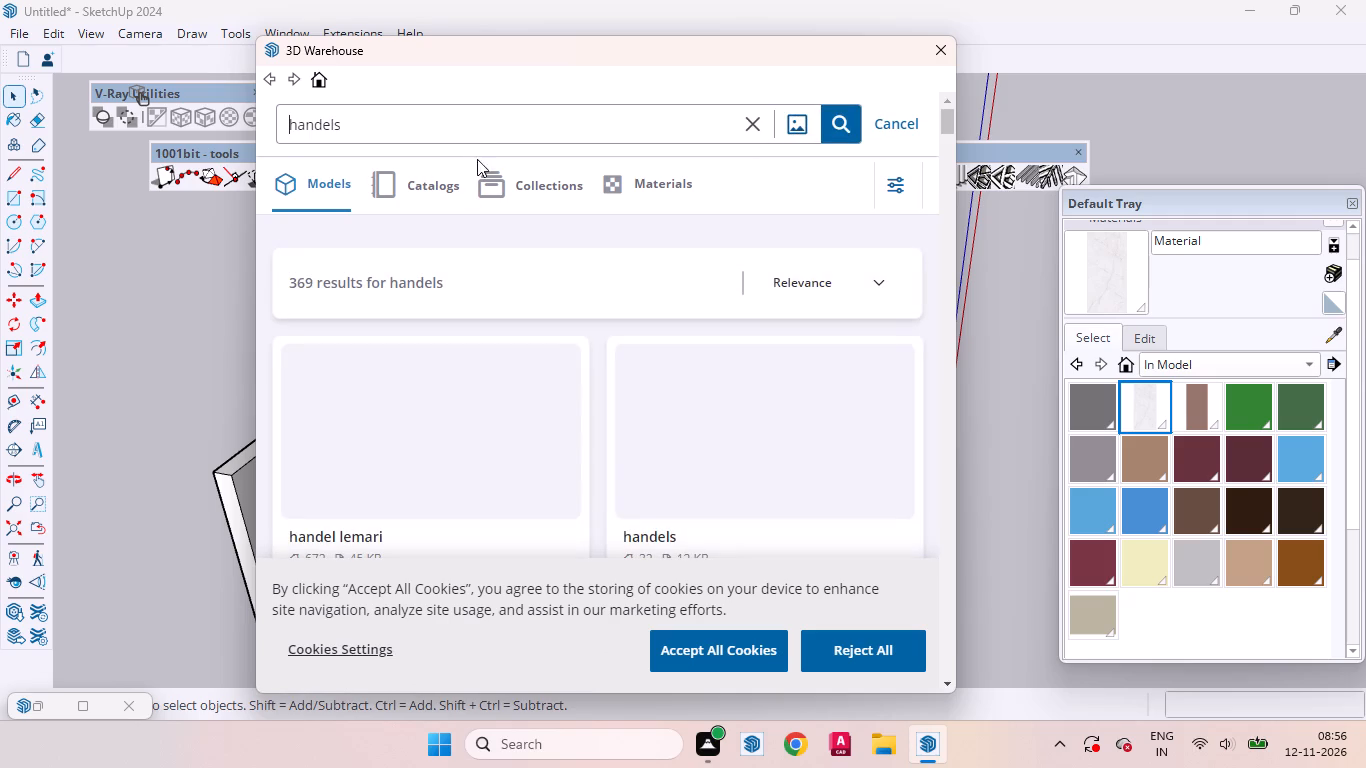
text(kids)
key(space)
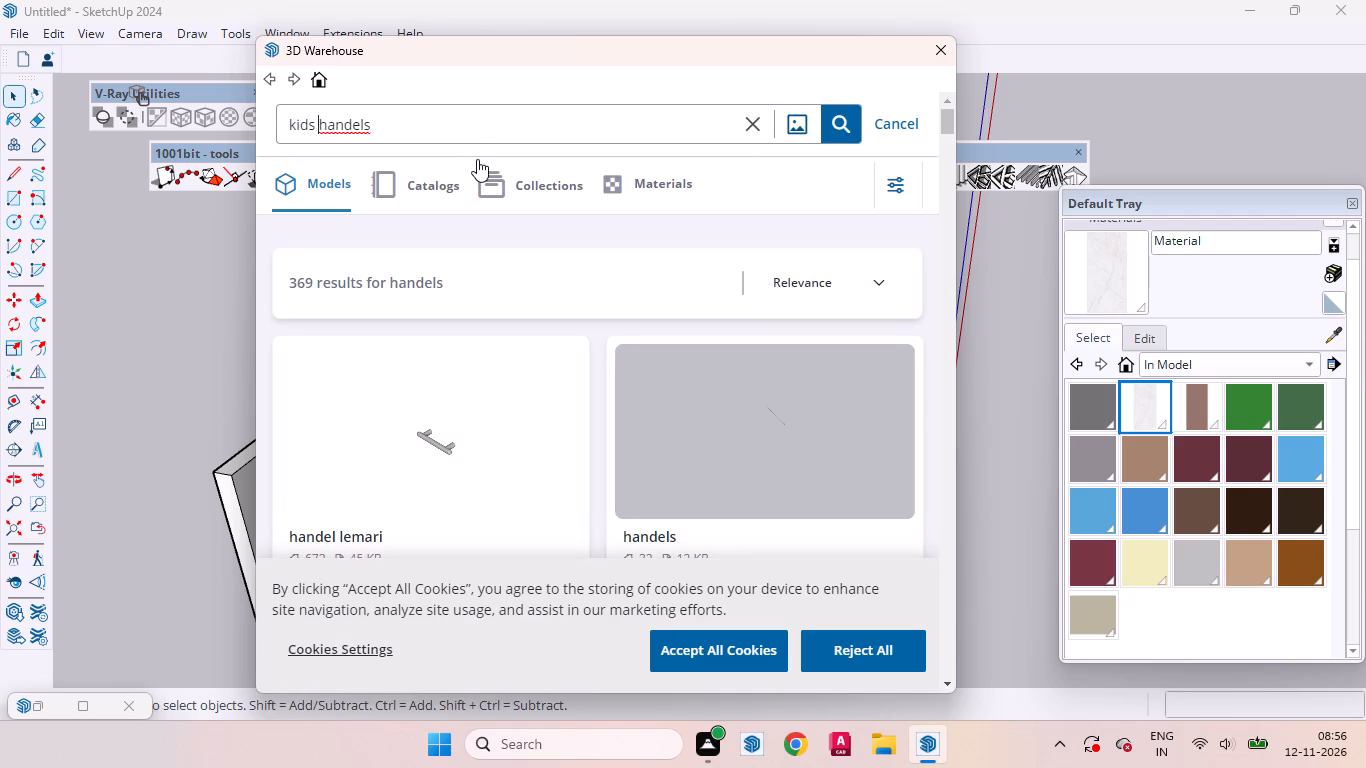
key(Return)
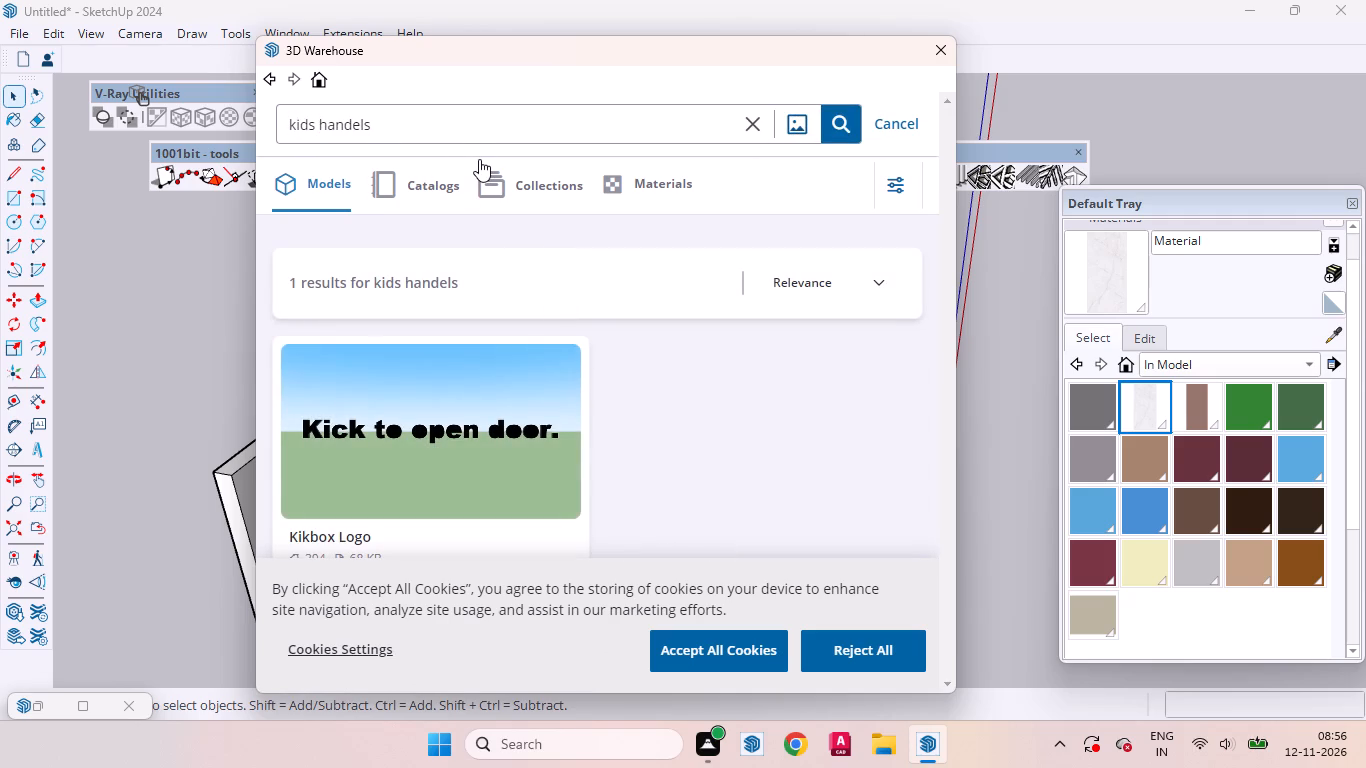
Browse the "kids handels" results and check the available sorting options.
scroll(549, 276, down, 6)
scroll(593, 371, down, 3)
click(883, 288)
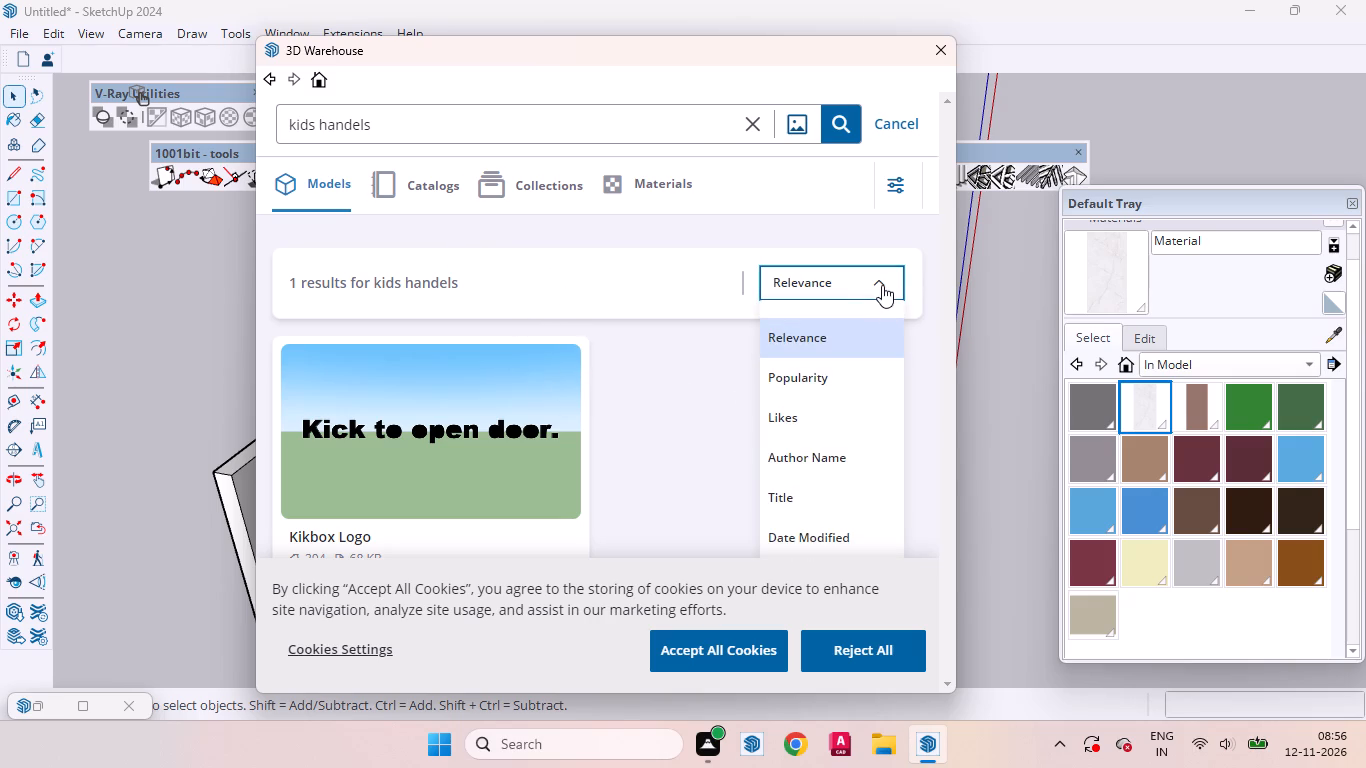
click(882, 285)
click(764, 394)
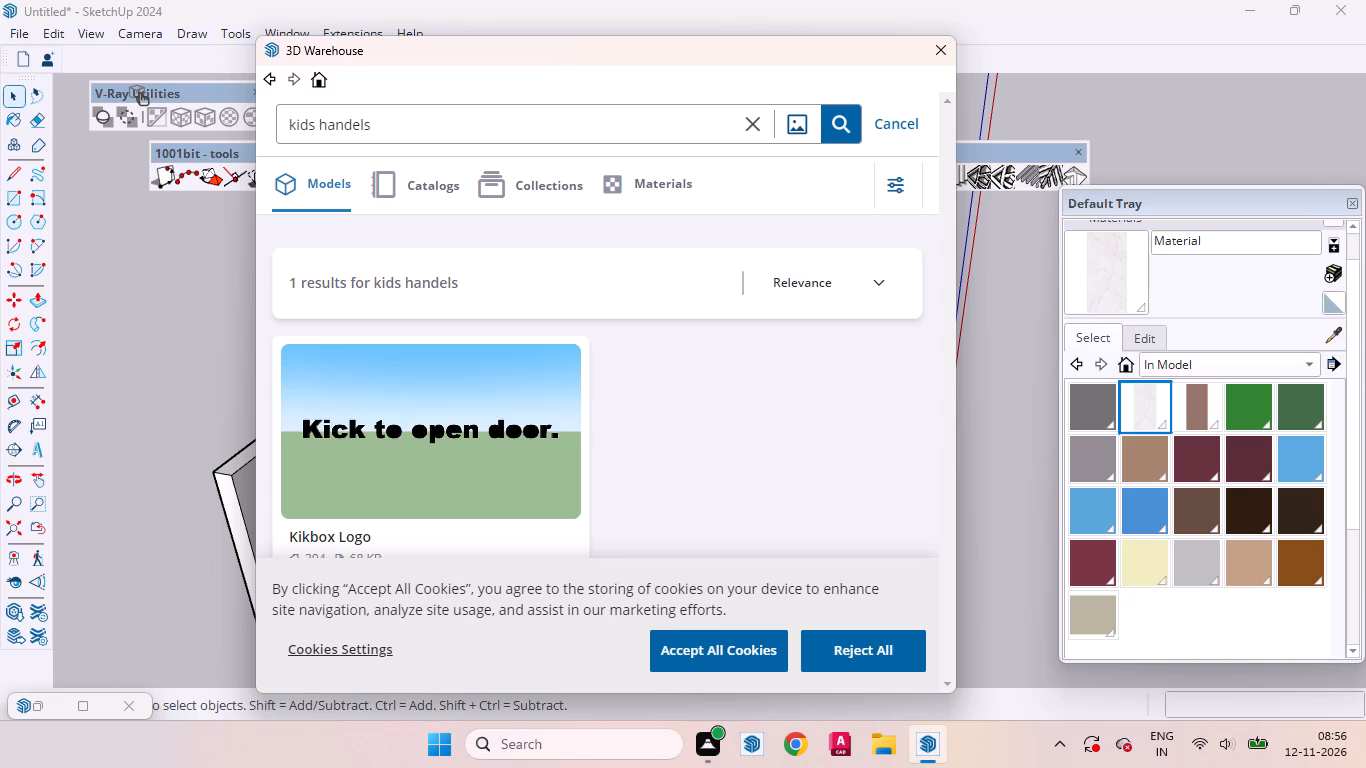
Run the "kids handels" model search again and look through the results.
click(377, 125)
click(388, 122)
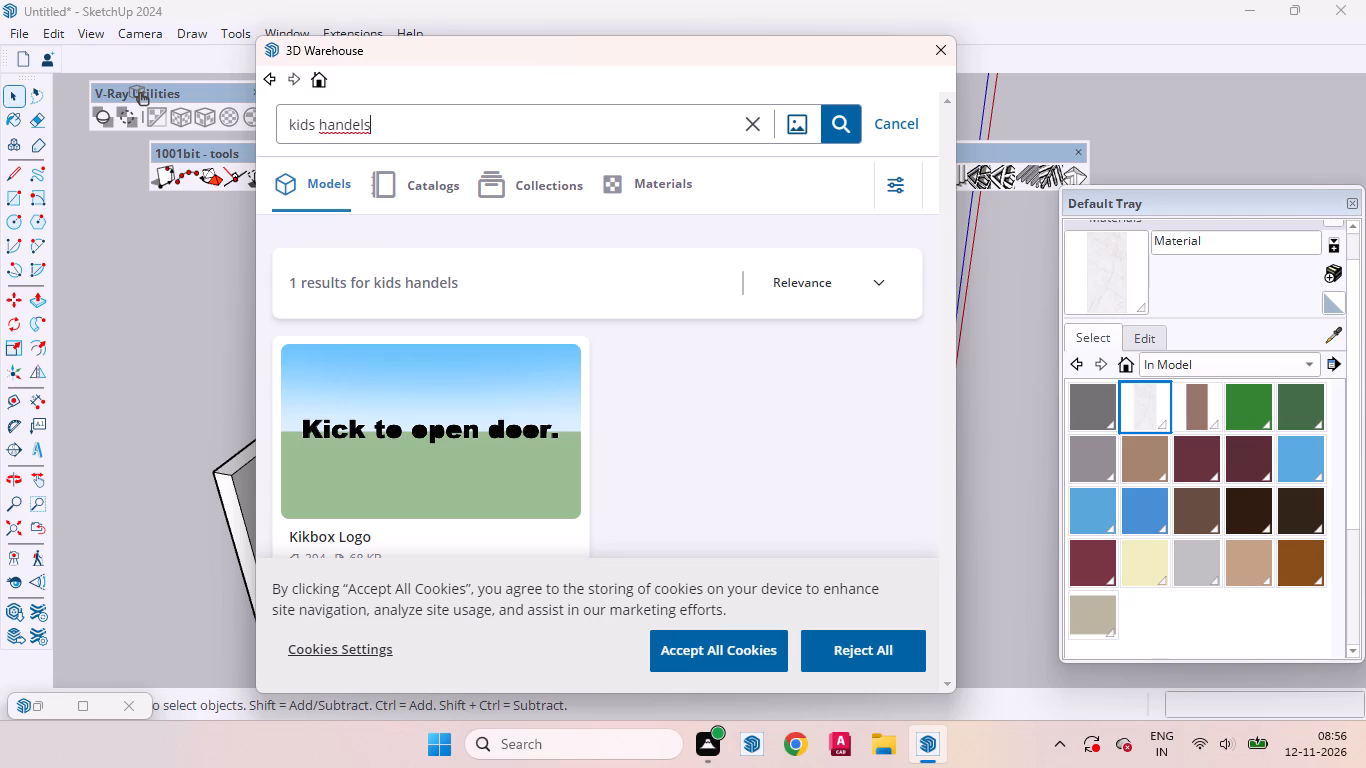
click(316, 123)
click(374, 129)
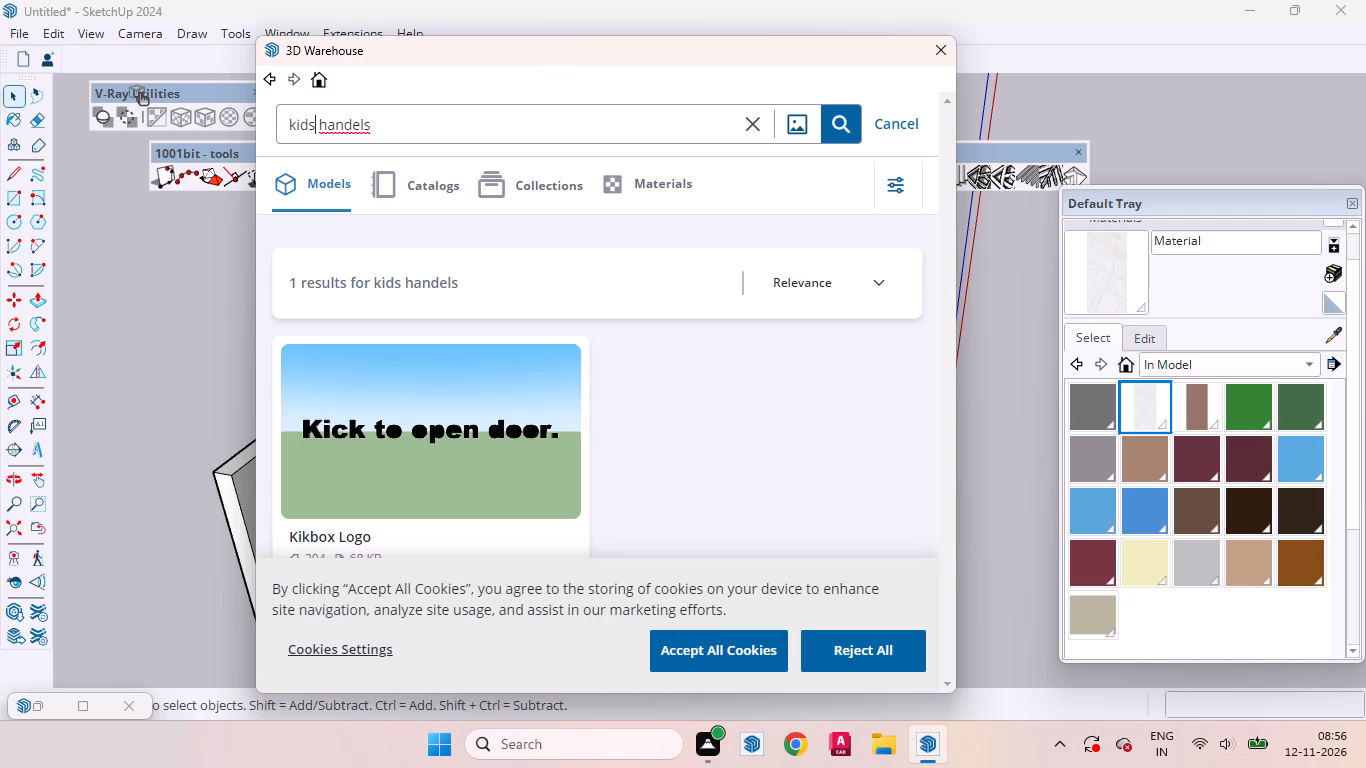
click(313, 120)
click(407, 125)
key(Return)
scroll(444, 341, down, 7)
Check the sorting options and the catalog and collection categories for "kids handels", and rerun the model search.
scroll(531, 389, down, 7)
scroll(552, 389, up, 3)
click(875, 288)
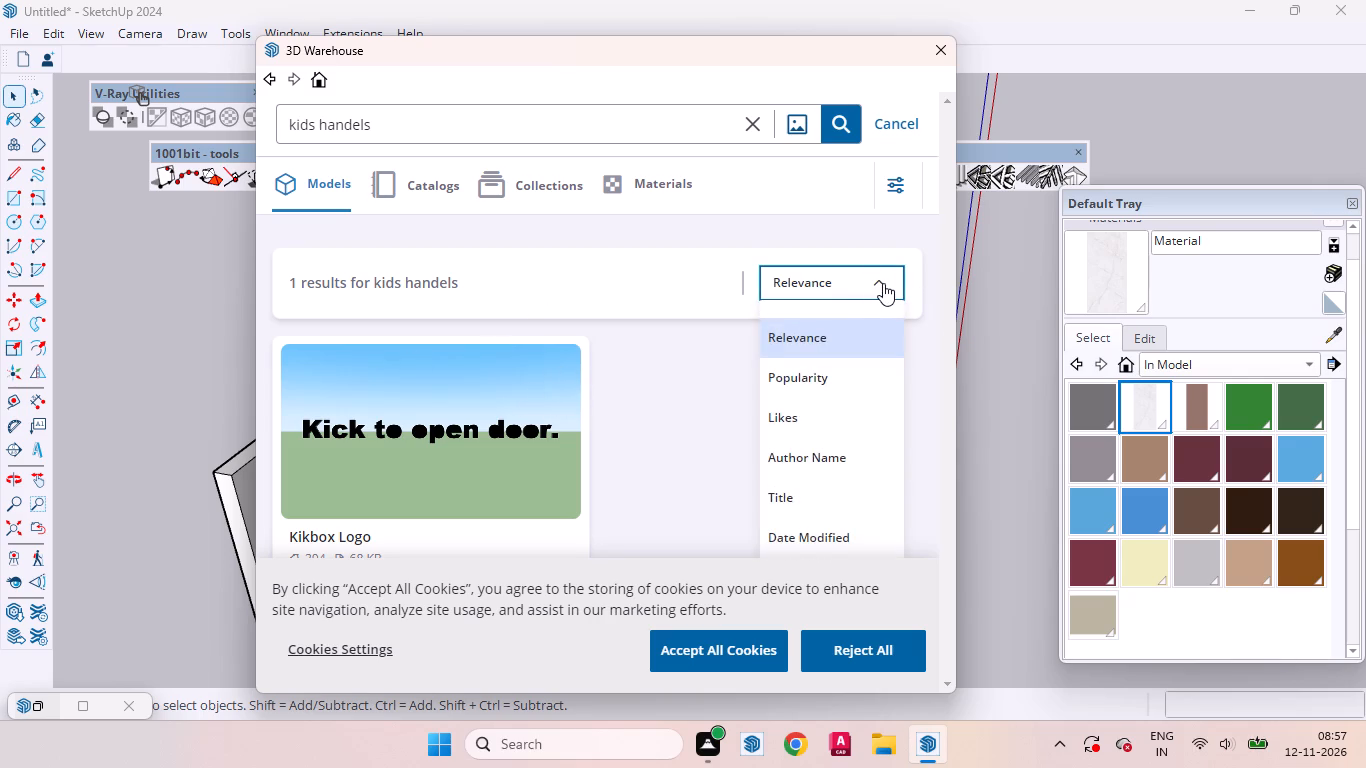
click(883, 283)
click(407, 181)
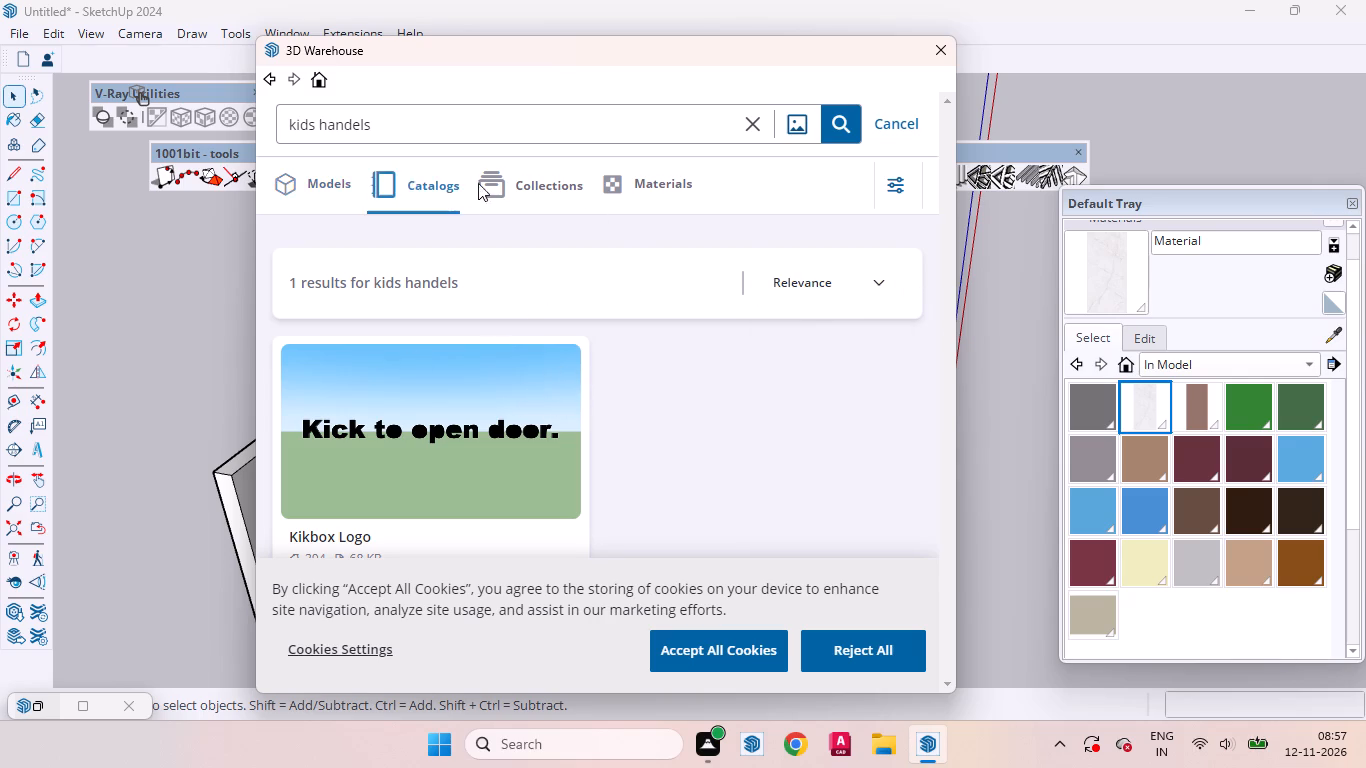
click(508, 183)
click(320, 185)
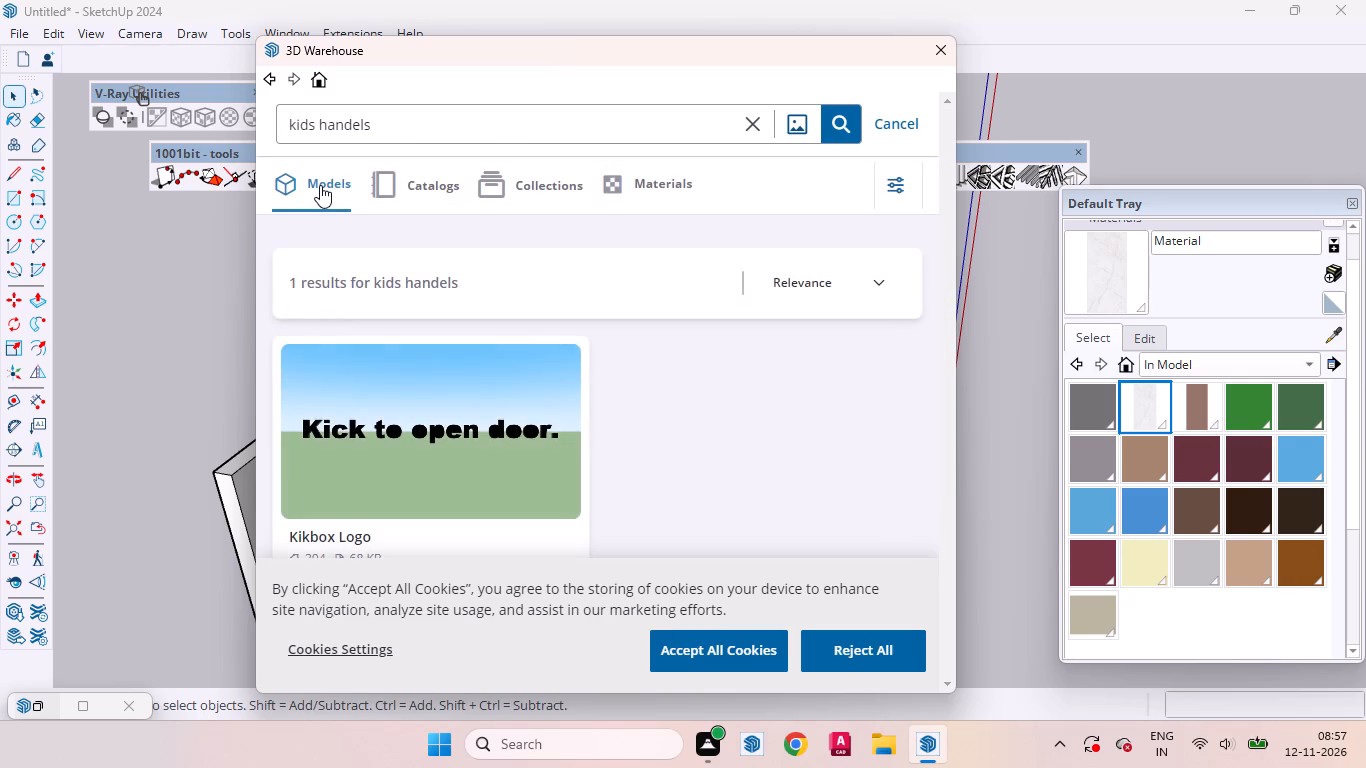
click(443, 135)
key(Return)
drag(526, 56, 547, 41)
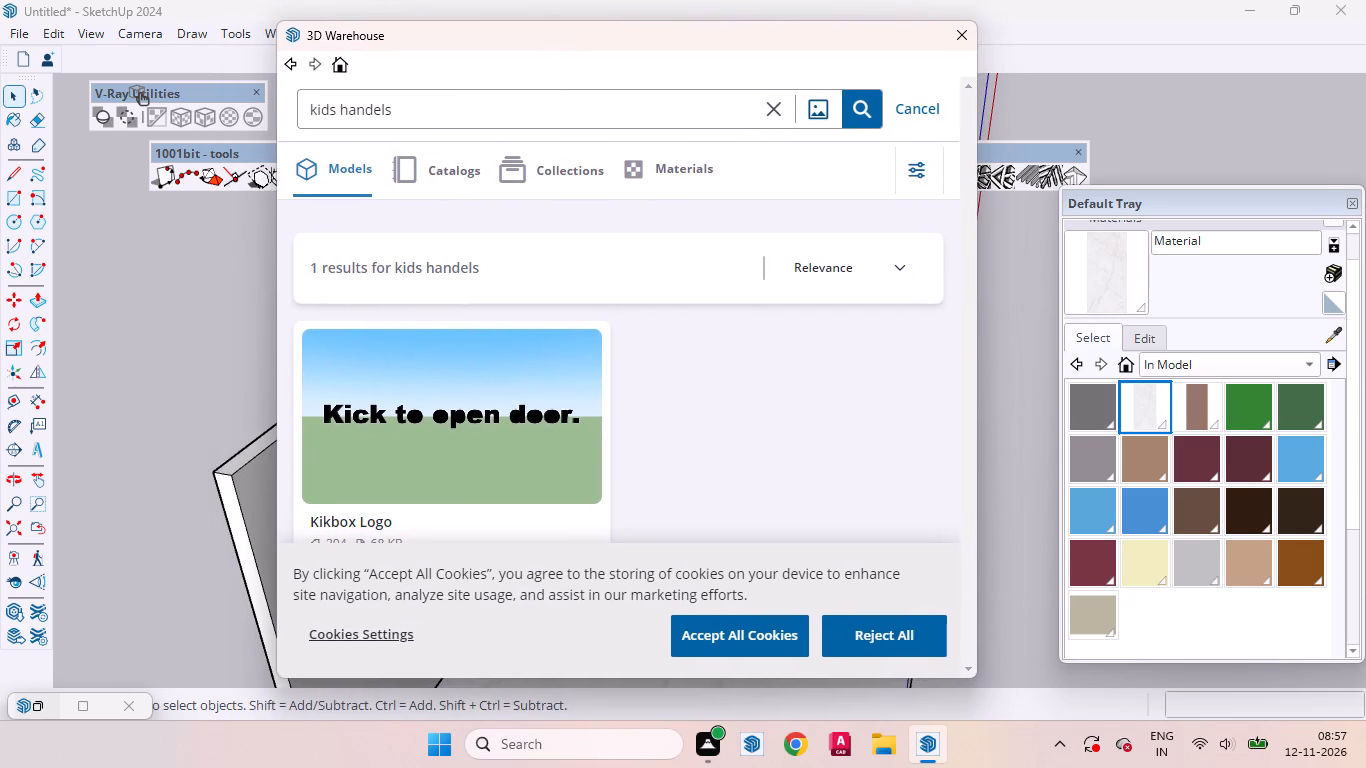
scroll(532, 361, down, 4)
click(891, 266)
click(891, 266)
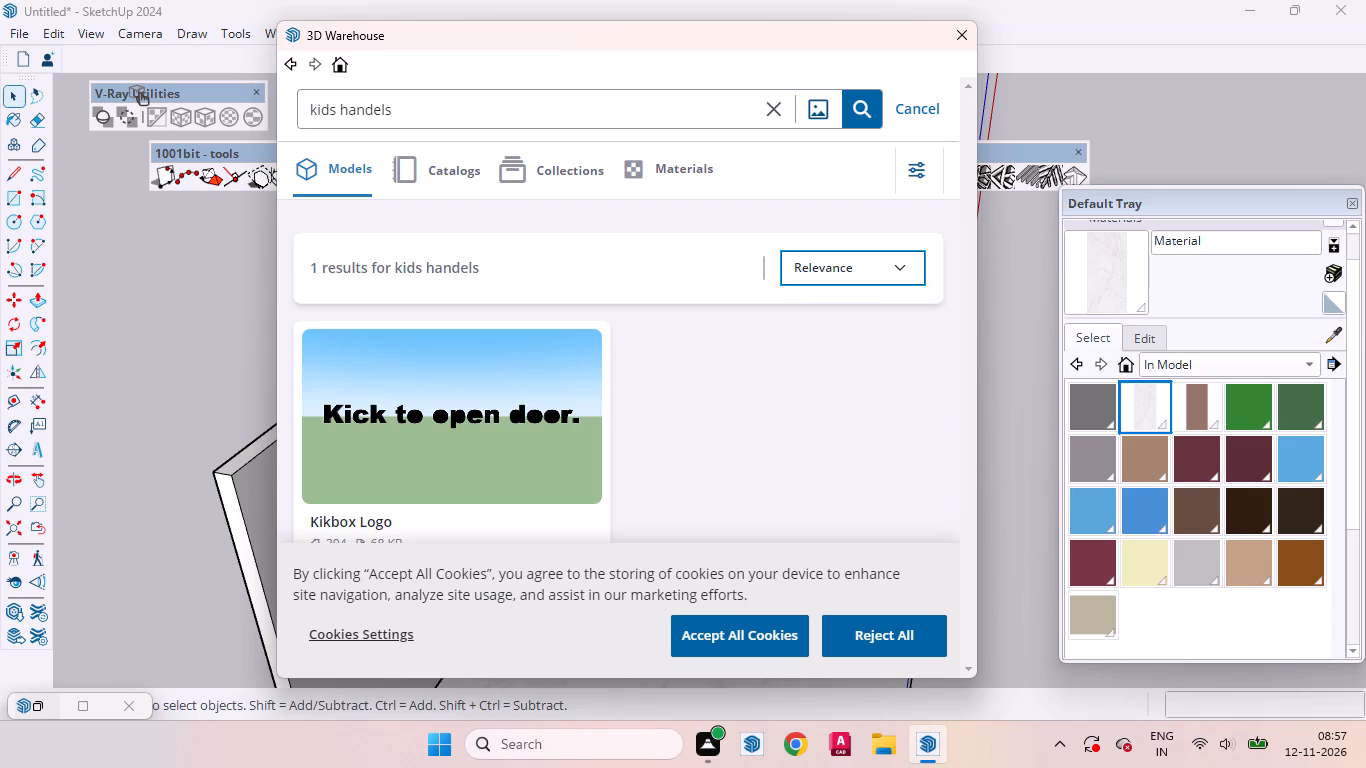
Shorten the search term to "handels" and search the 3D Warehouse models for it.
click(338, 111)
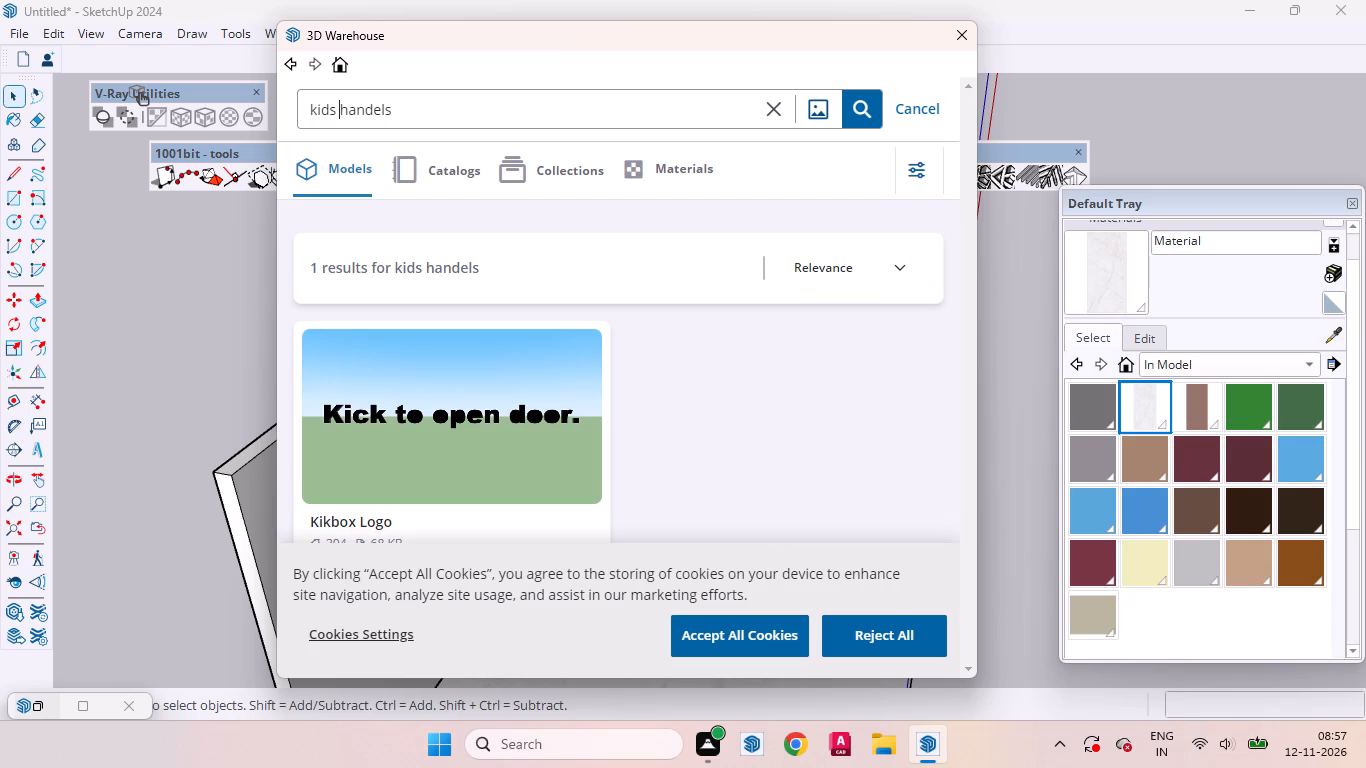
key(BackSpace)
key(BackSpace)
key(BackSpace)
key(BackSpace)
key(BackSpace)
key(Return)
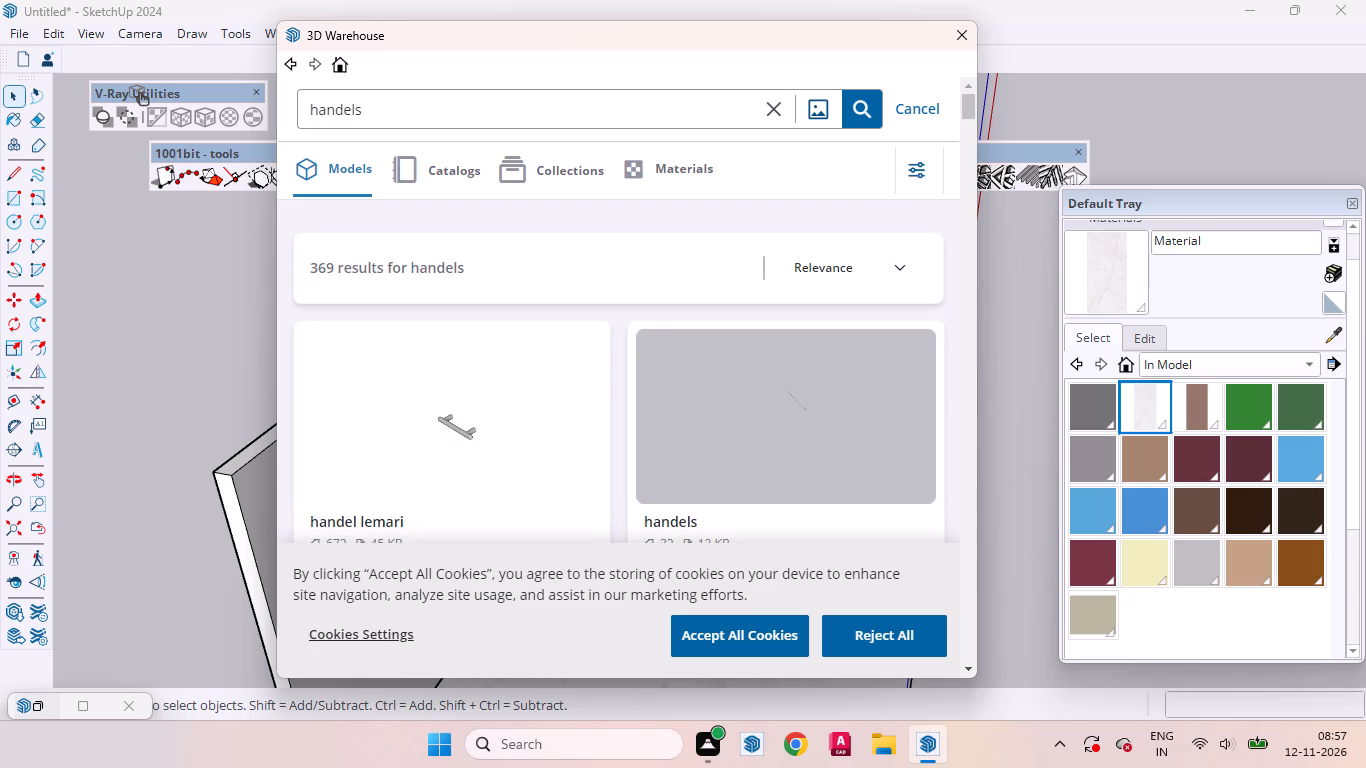
Look through the first "handels" models for a suitable shutter handle and examine the korea_Handels ring handle.
scroll(469, 371, down, 7)
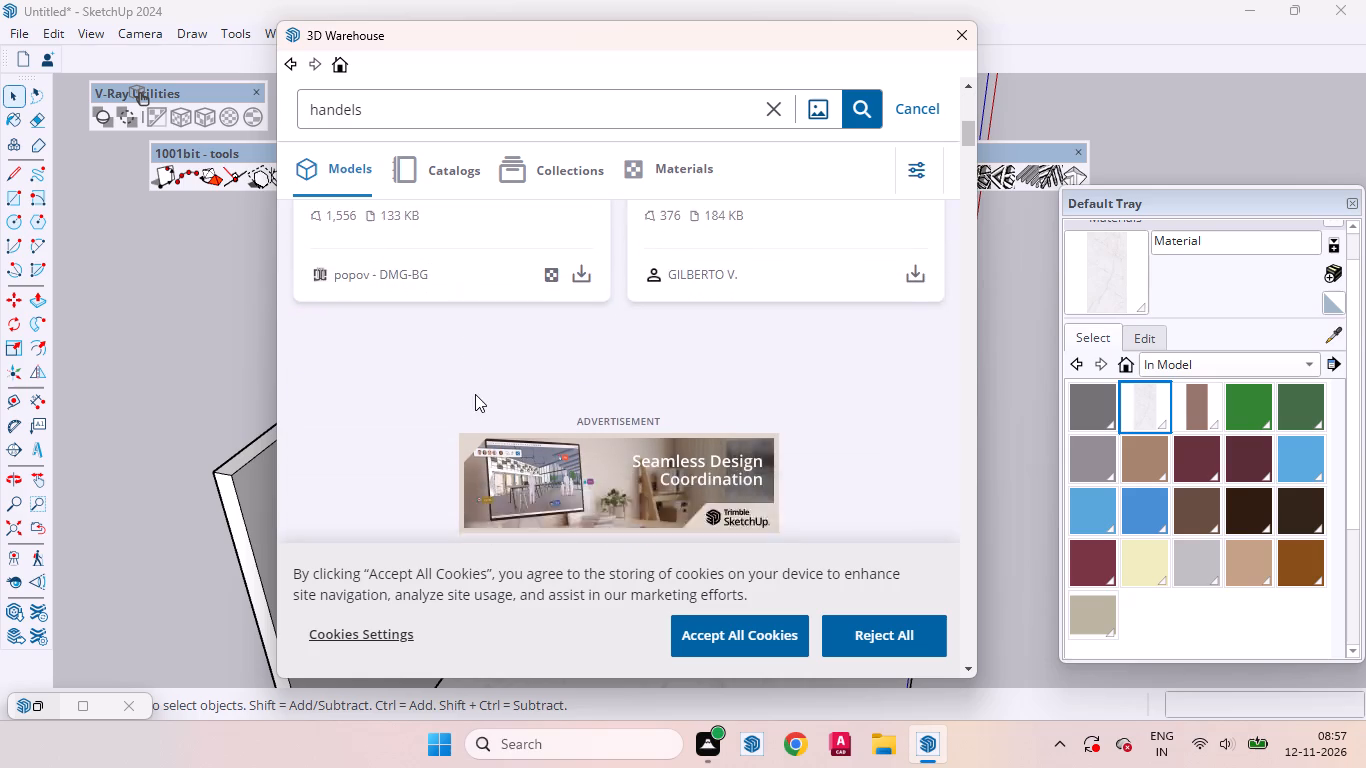
scroll(486, 404, down, 6)
scroll(486, 418, up, 2)
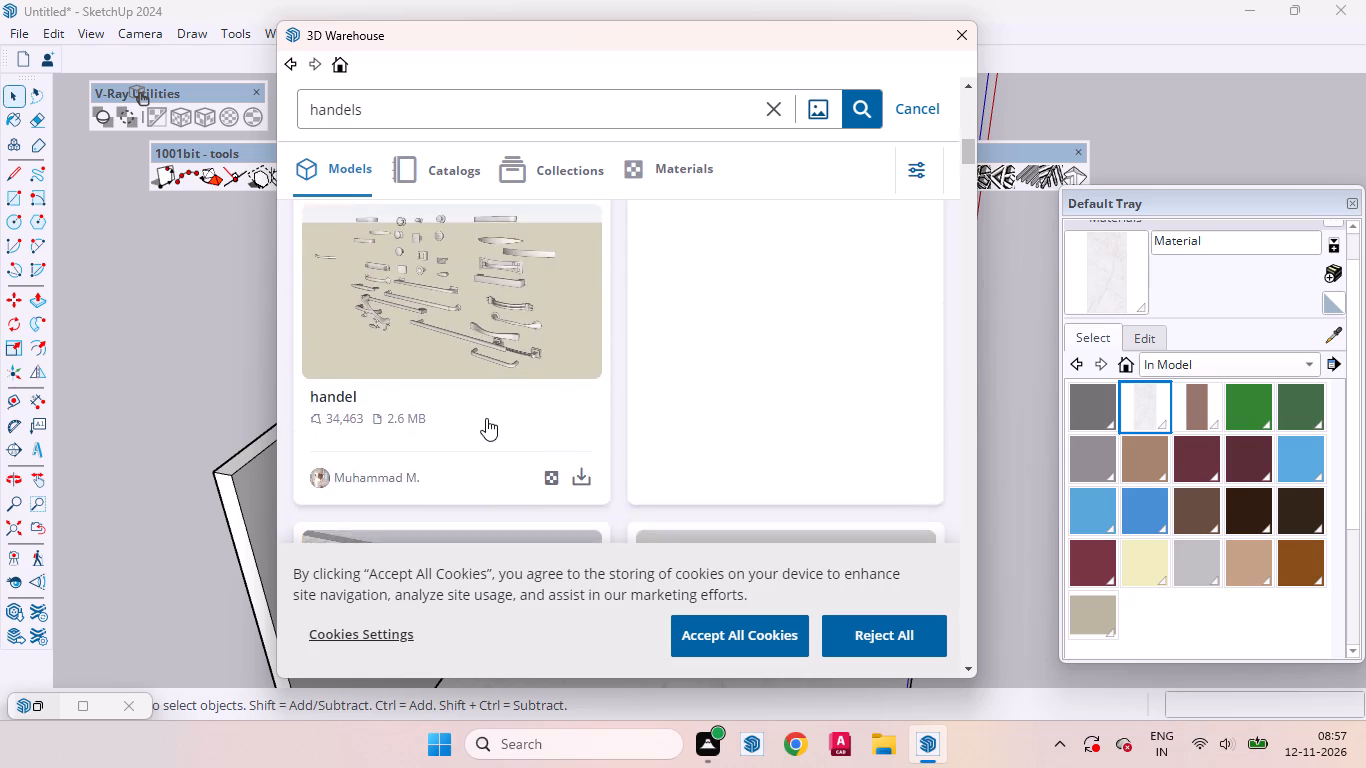
scroll(487, 417, down, 12)
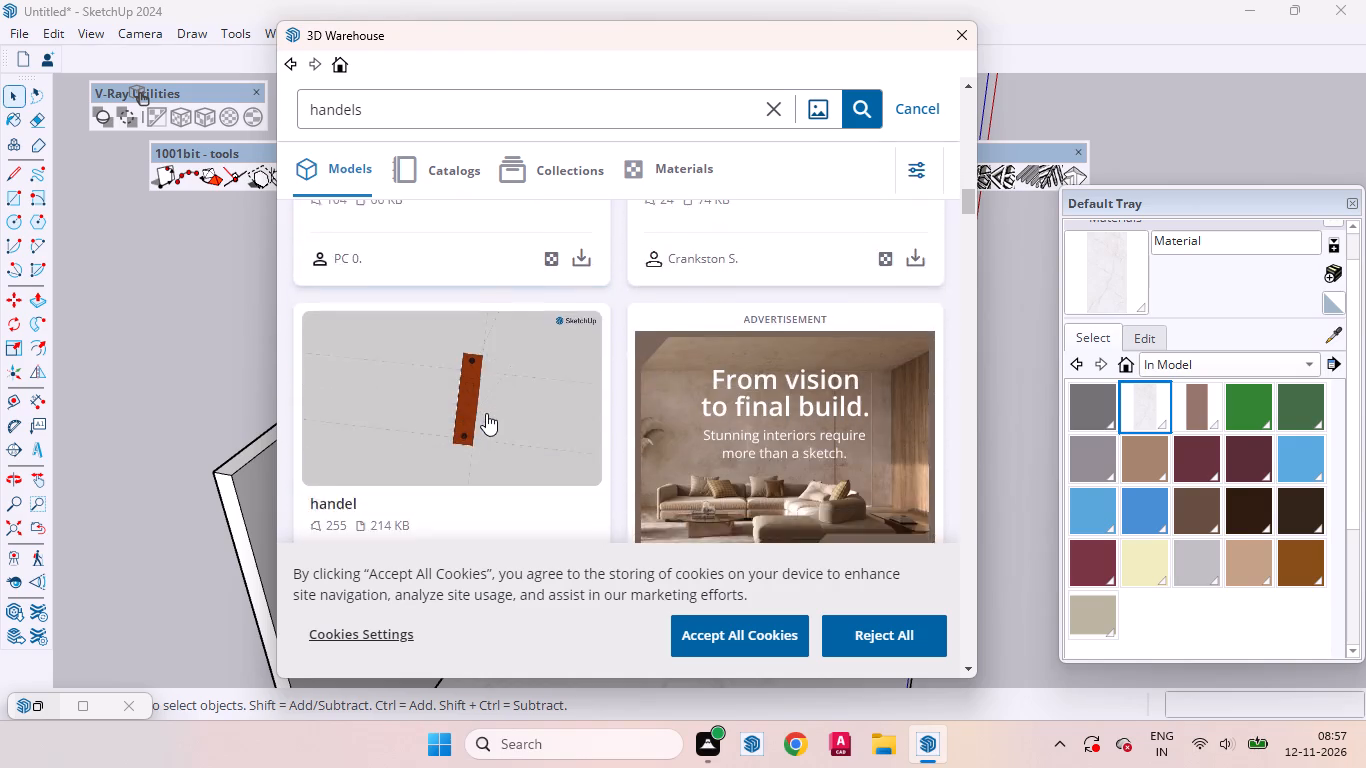
scroll(486, 413, down, 12)
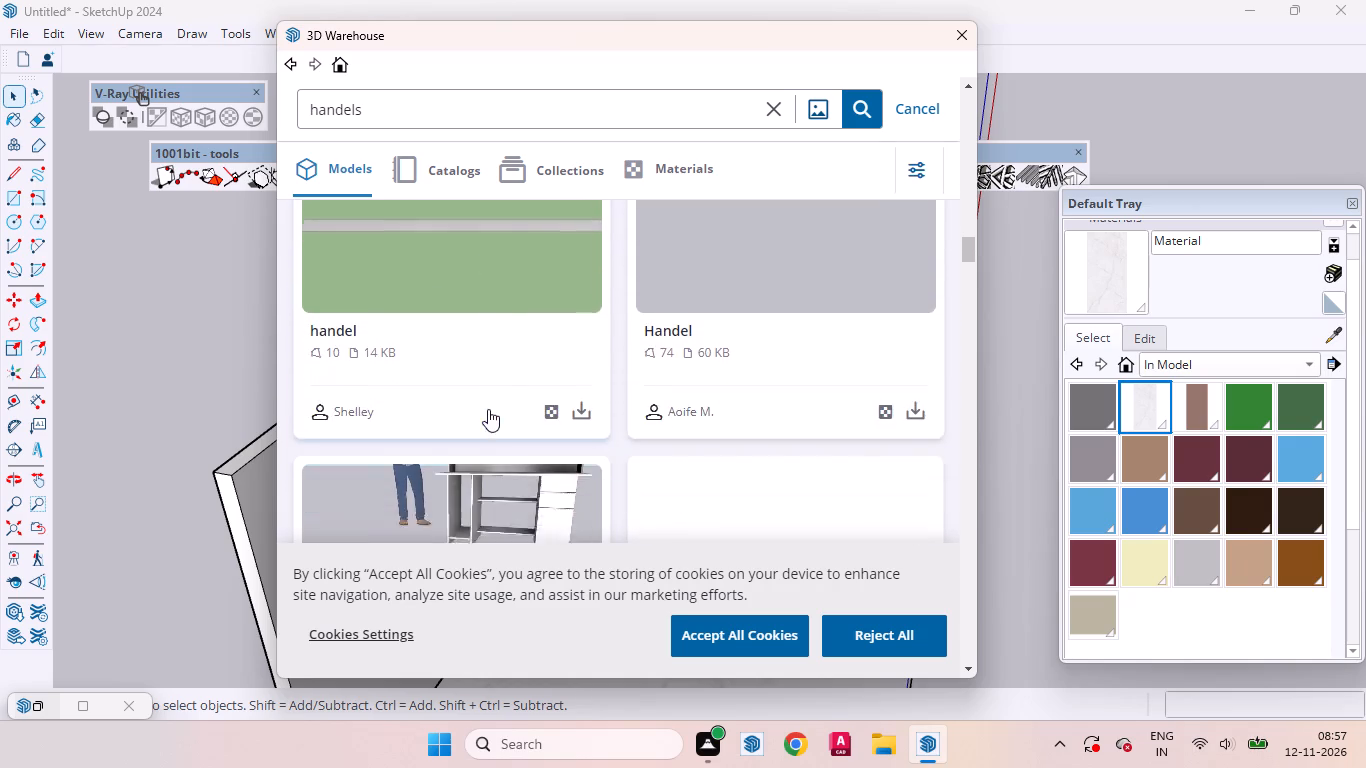
scroll(488, 409, down, 10)
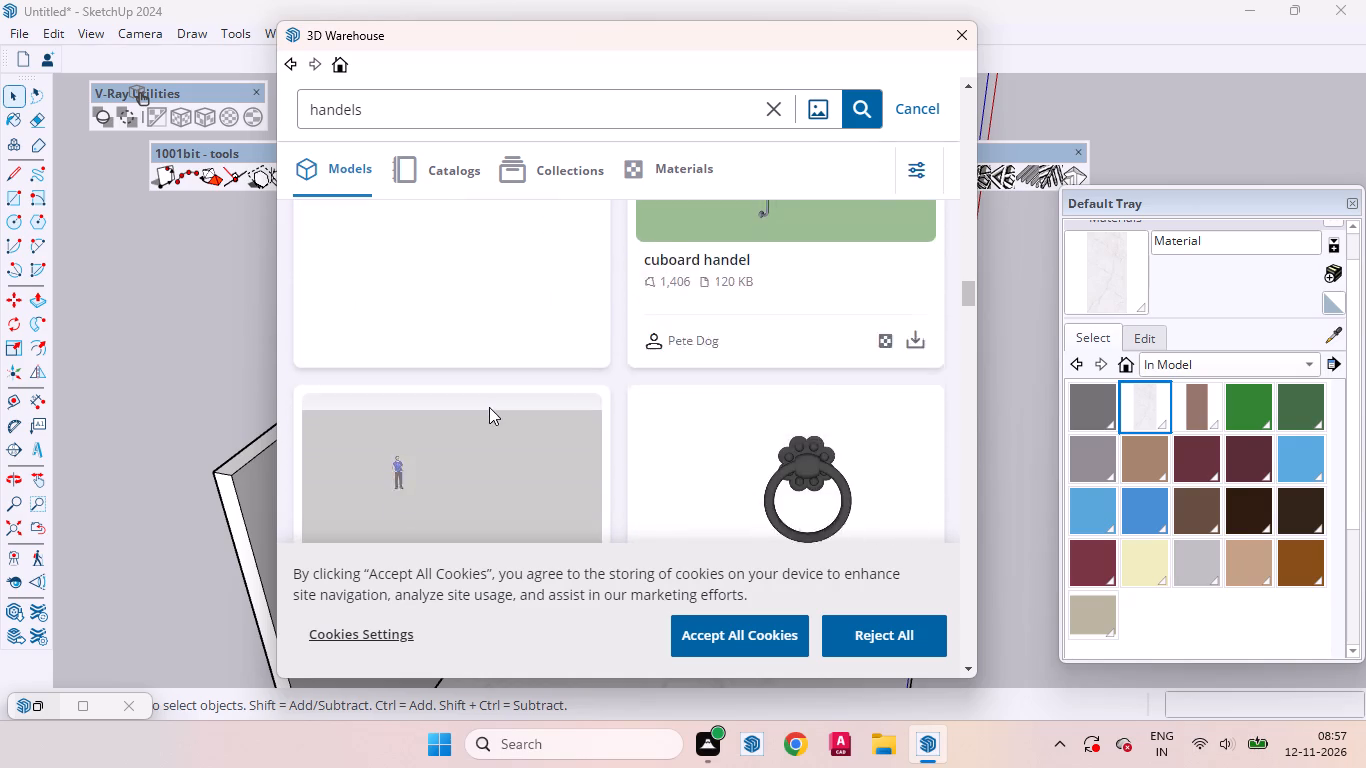
scroll(489, 407, down, 4)
scroll(641, 412, up, 2)
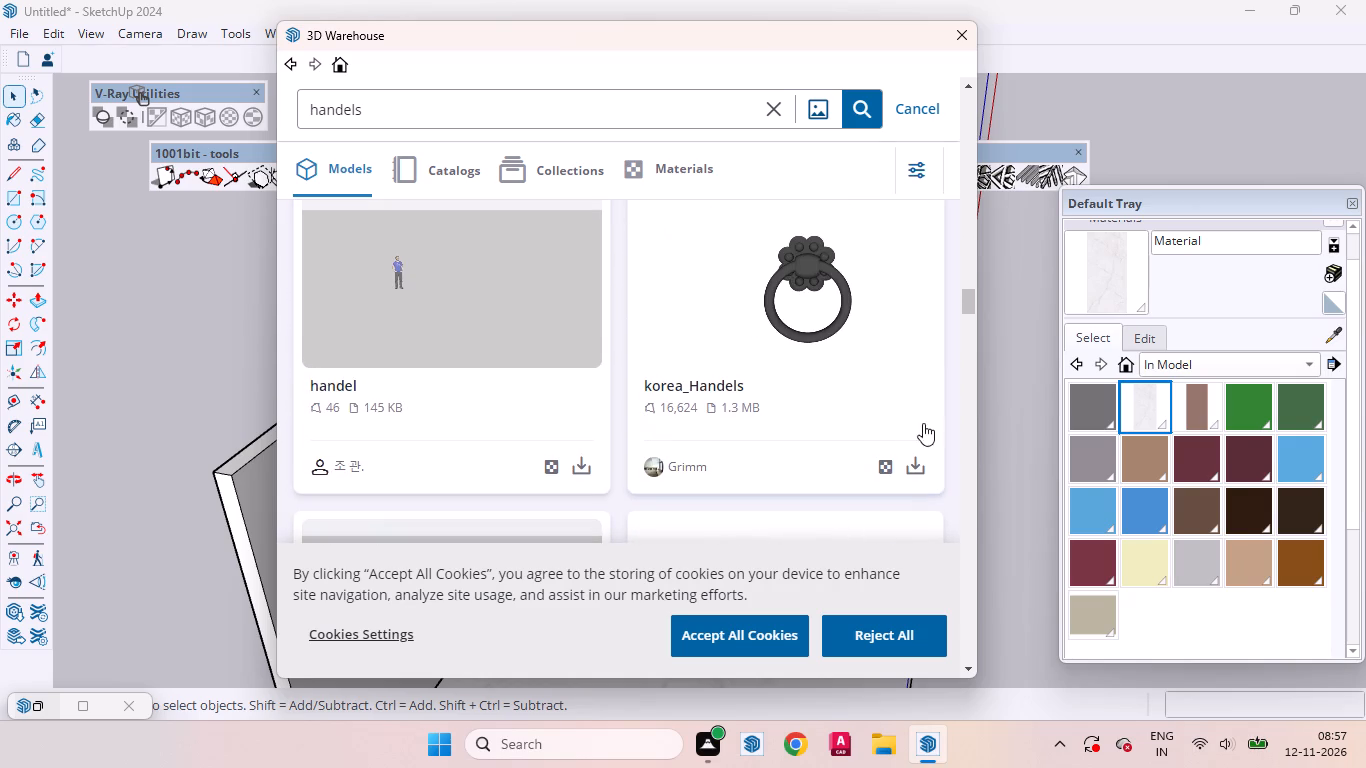
scroll(931, 389, up, 2)
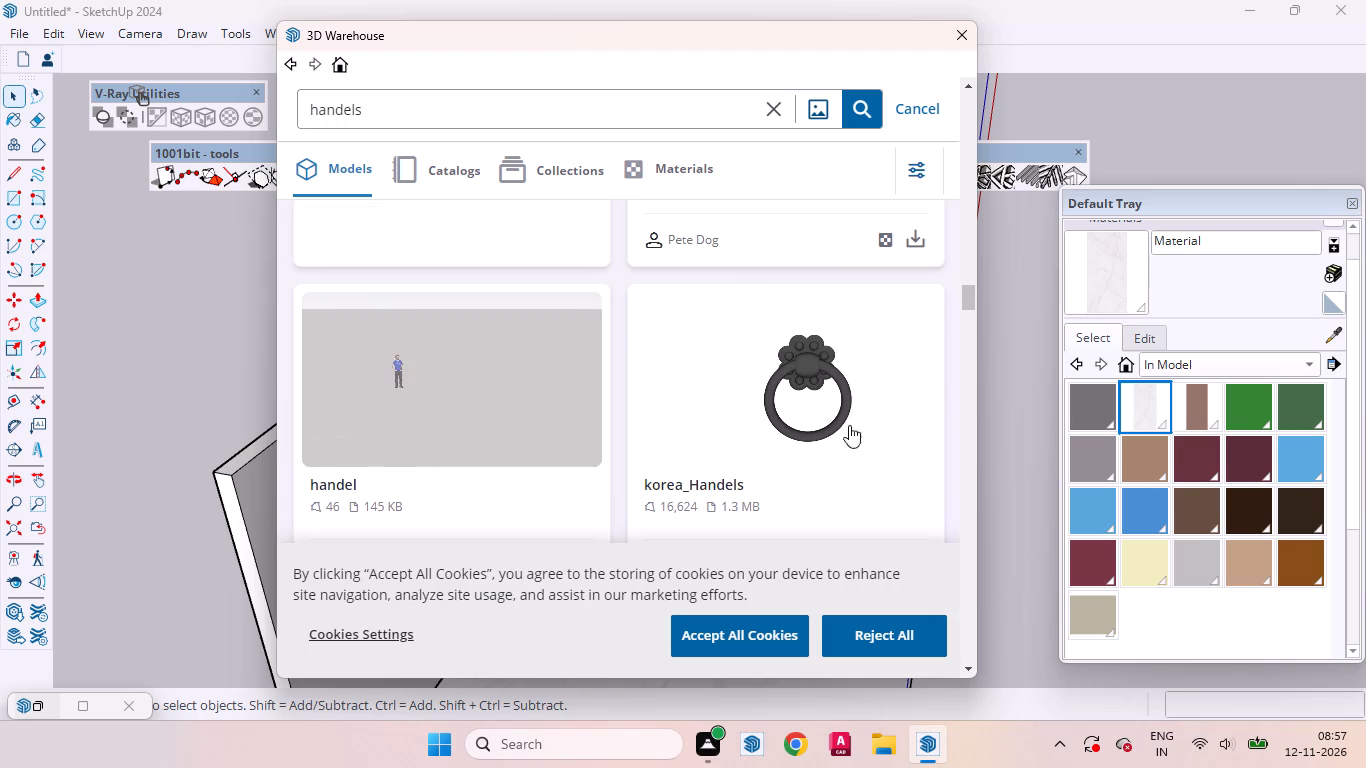
scroll(798, 413, down, 3)
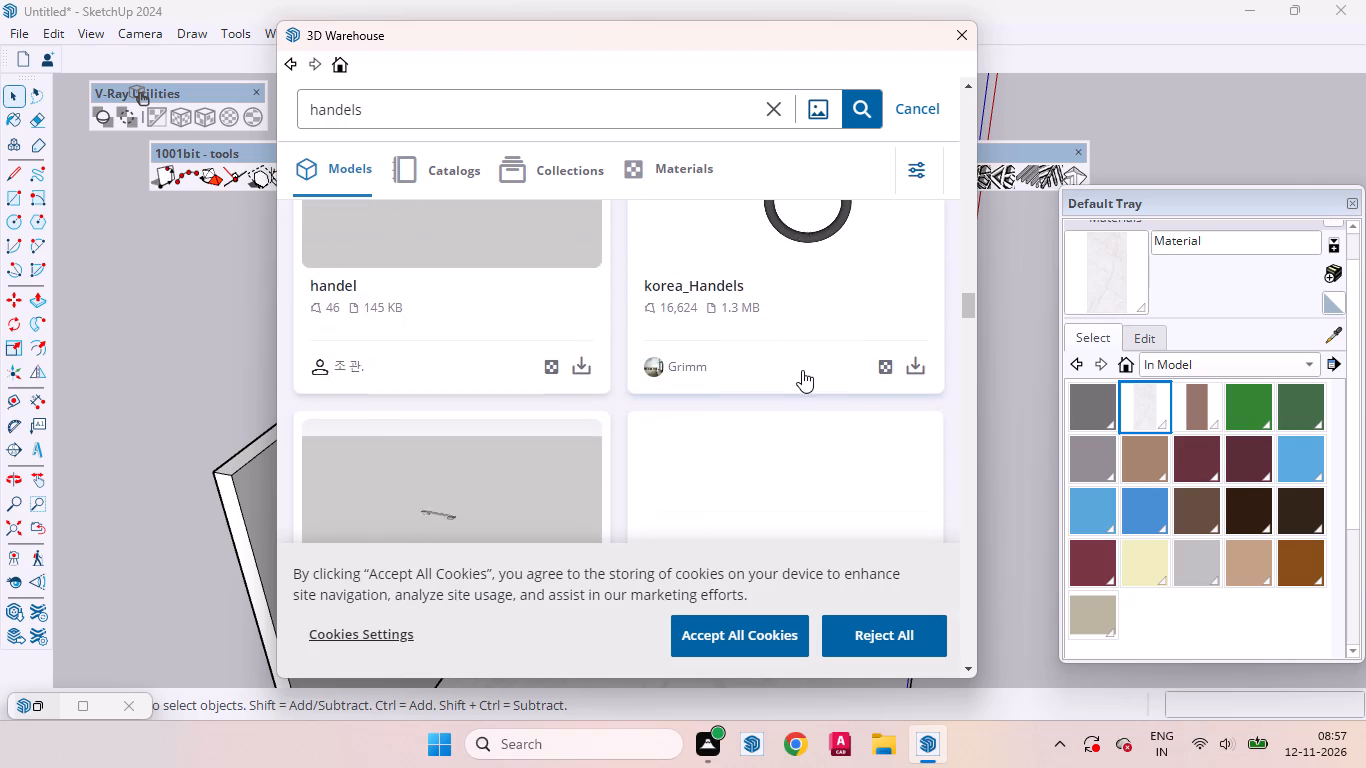
Continue through the "handels" models past the door and profile handles and examine the Furniture Handels set.
scroll(802, 370, down, 7)
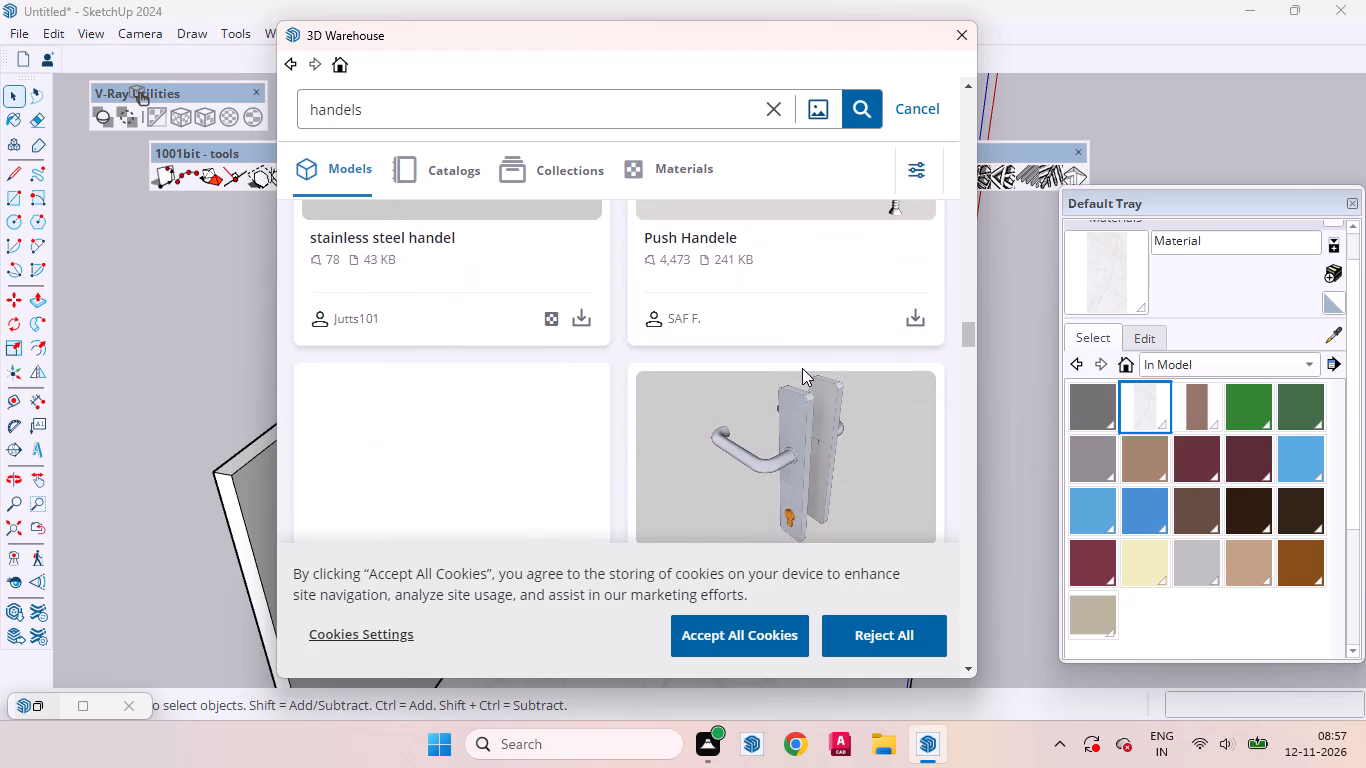
scroll(802, 368, down, 9)
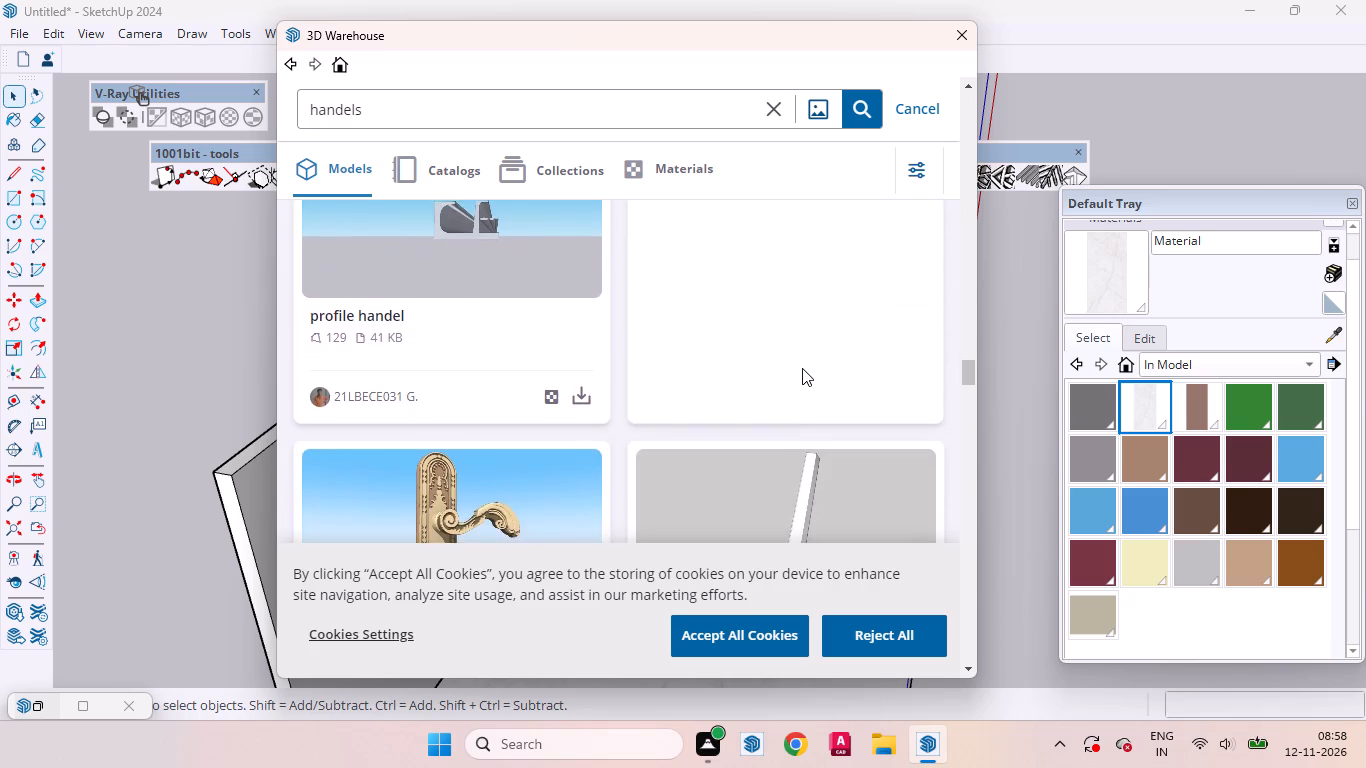
scroll(802, 368, down, 2)
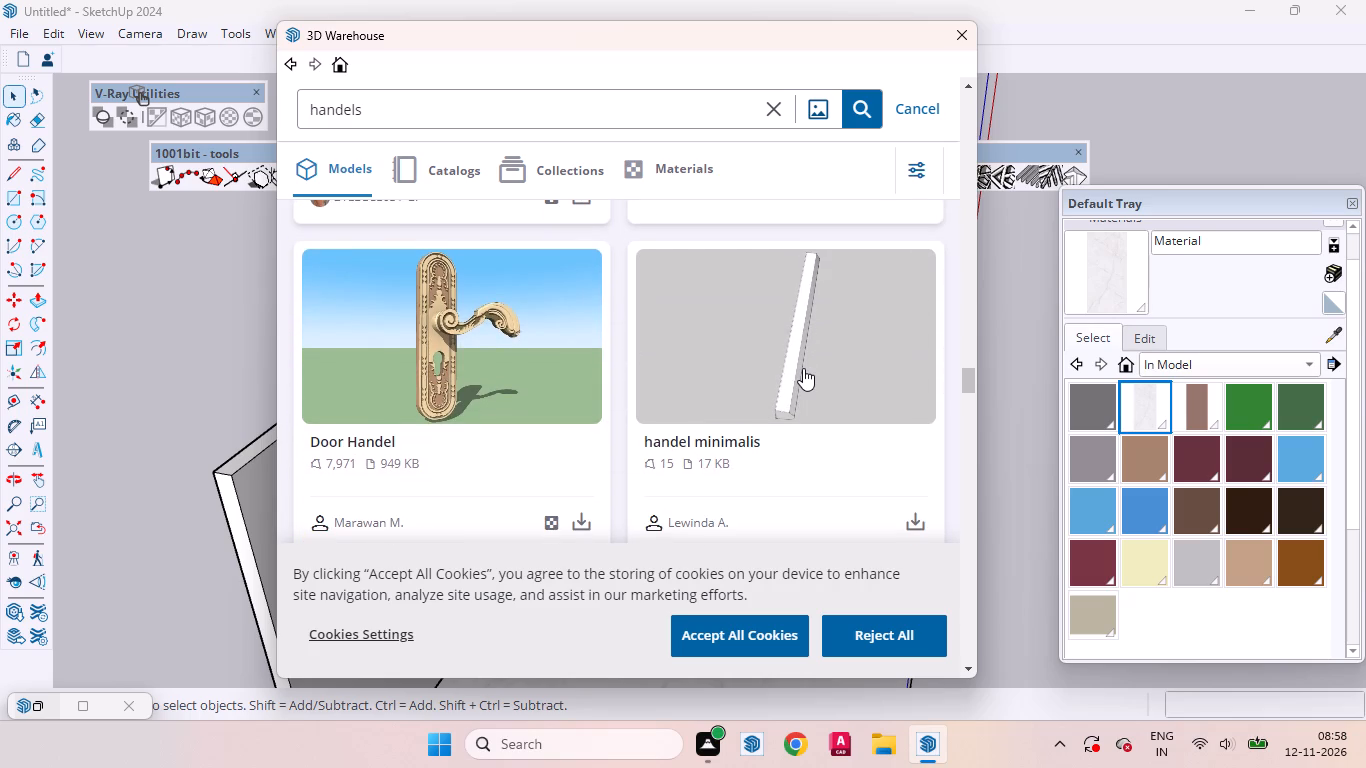
scroll(797, 358, down, 6)
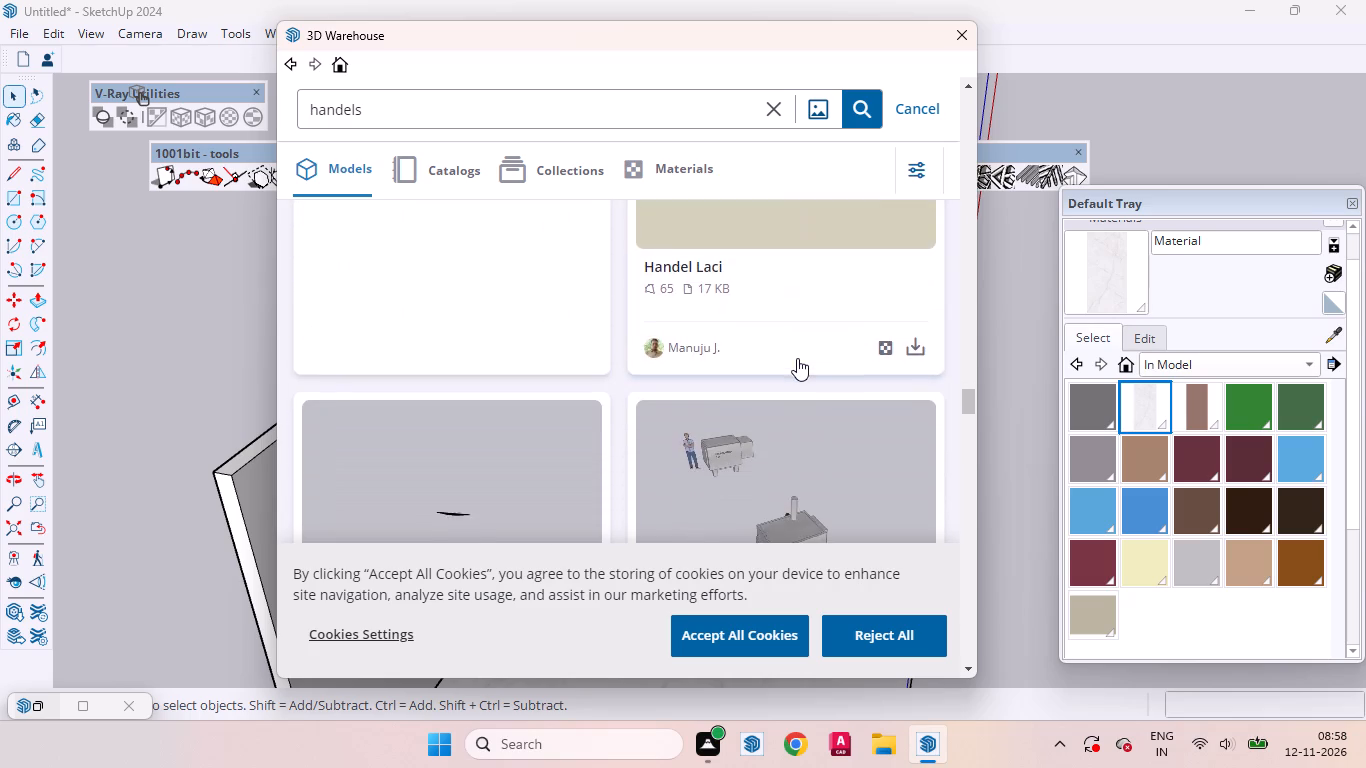
scroll(797, 358, down, 6)
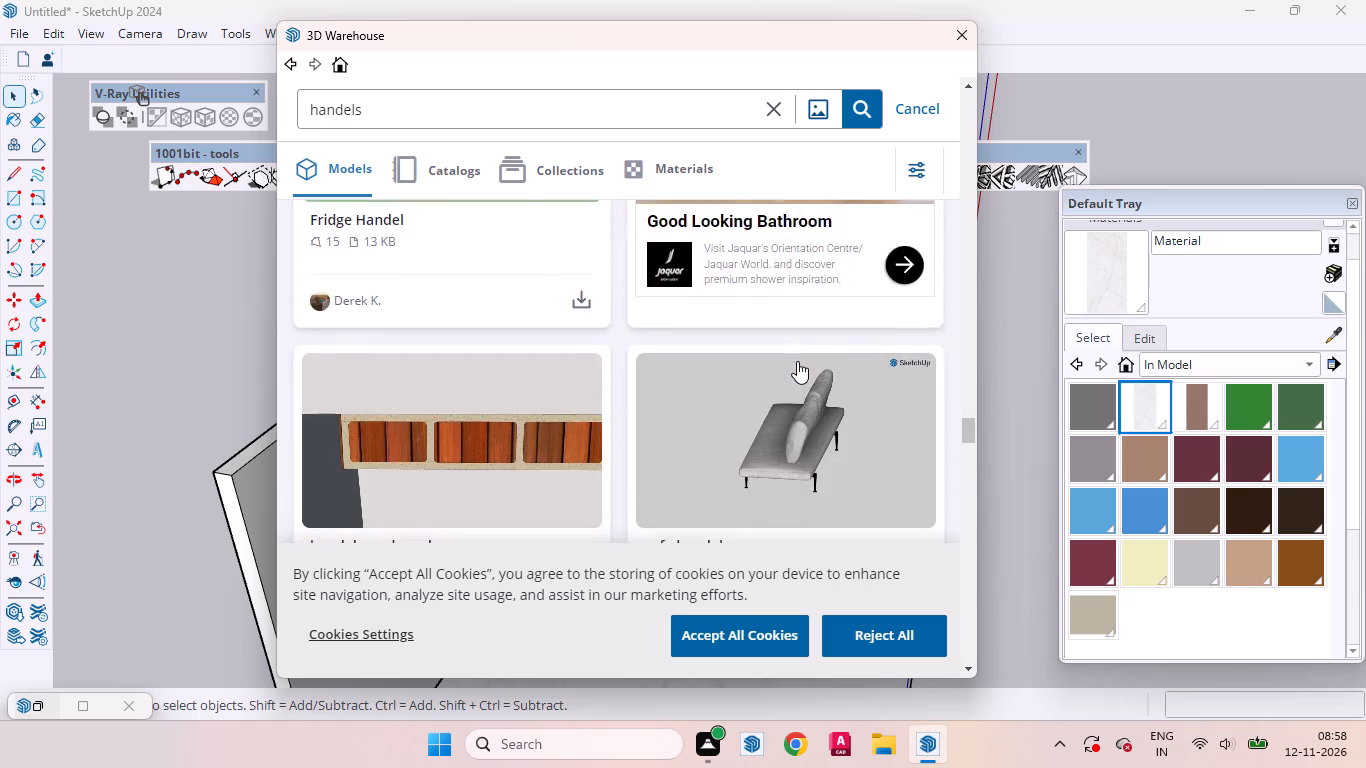
scroll(797, 361, down, 4)
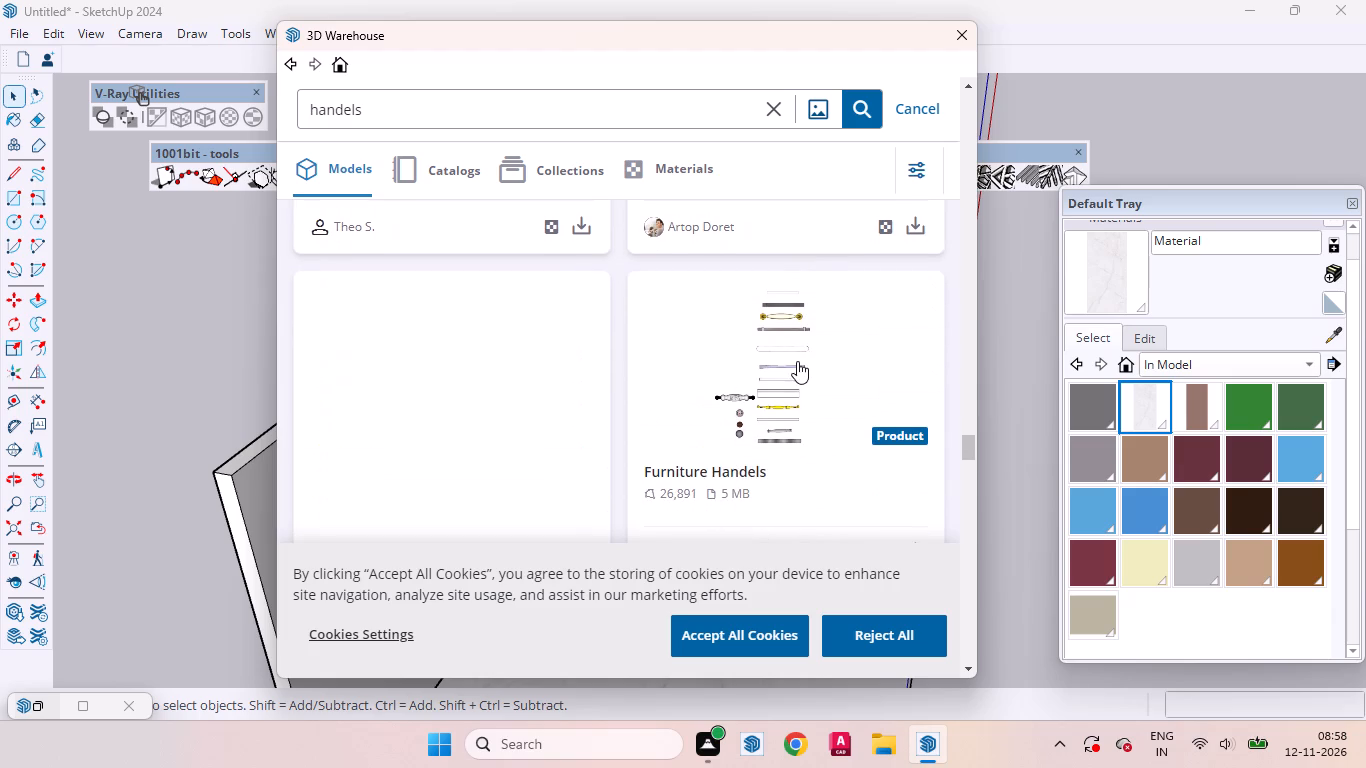
scroll(797, 361, down, 1)
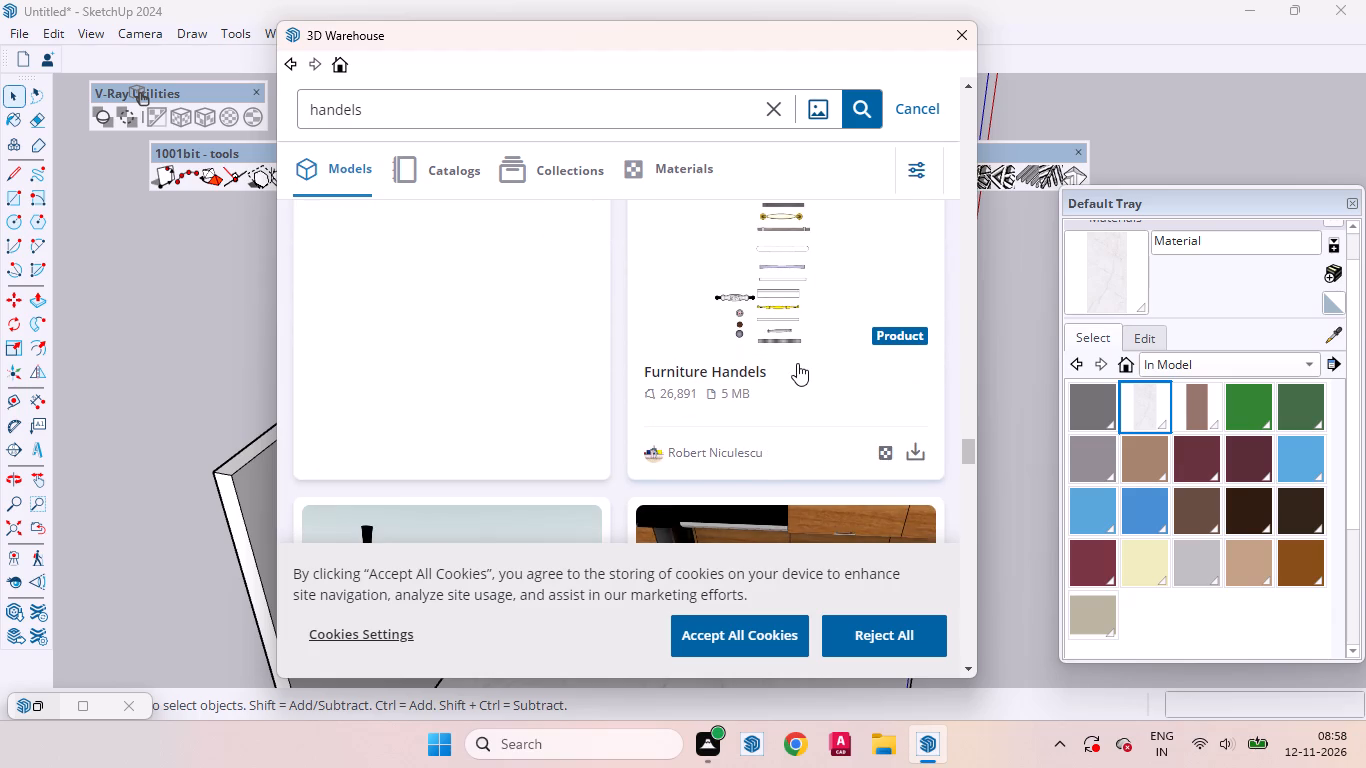
scroll(797, 363, up, 1)
scroll(797, 363, down, 1)
scroll(797, 363, up, 1)
scroll(797, 363, down, 2)
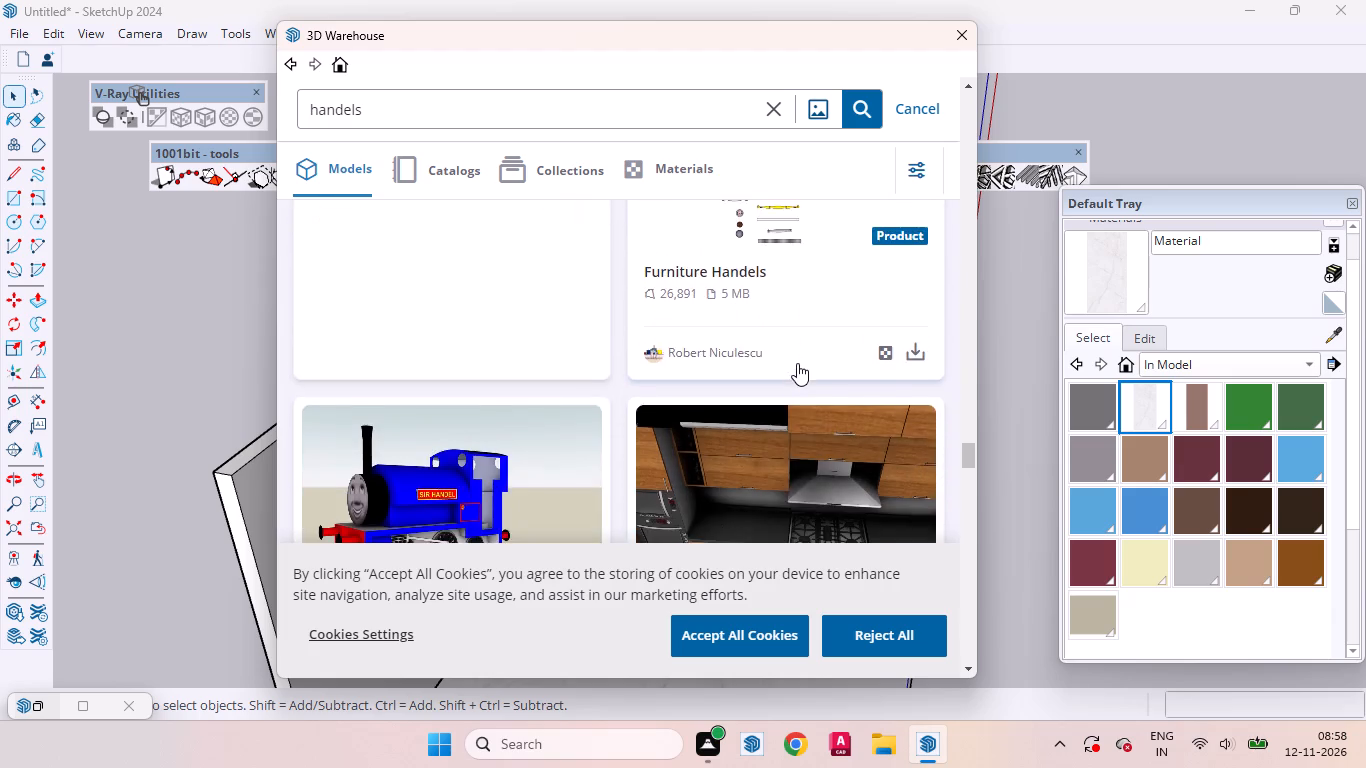
Browse the "handels" models beyond the Furniture Handels set for other shutter handle options.
scroll(797, 363, down, 7)
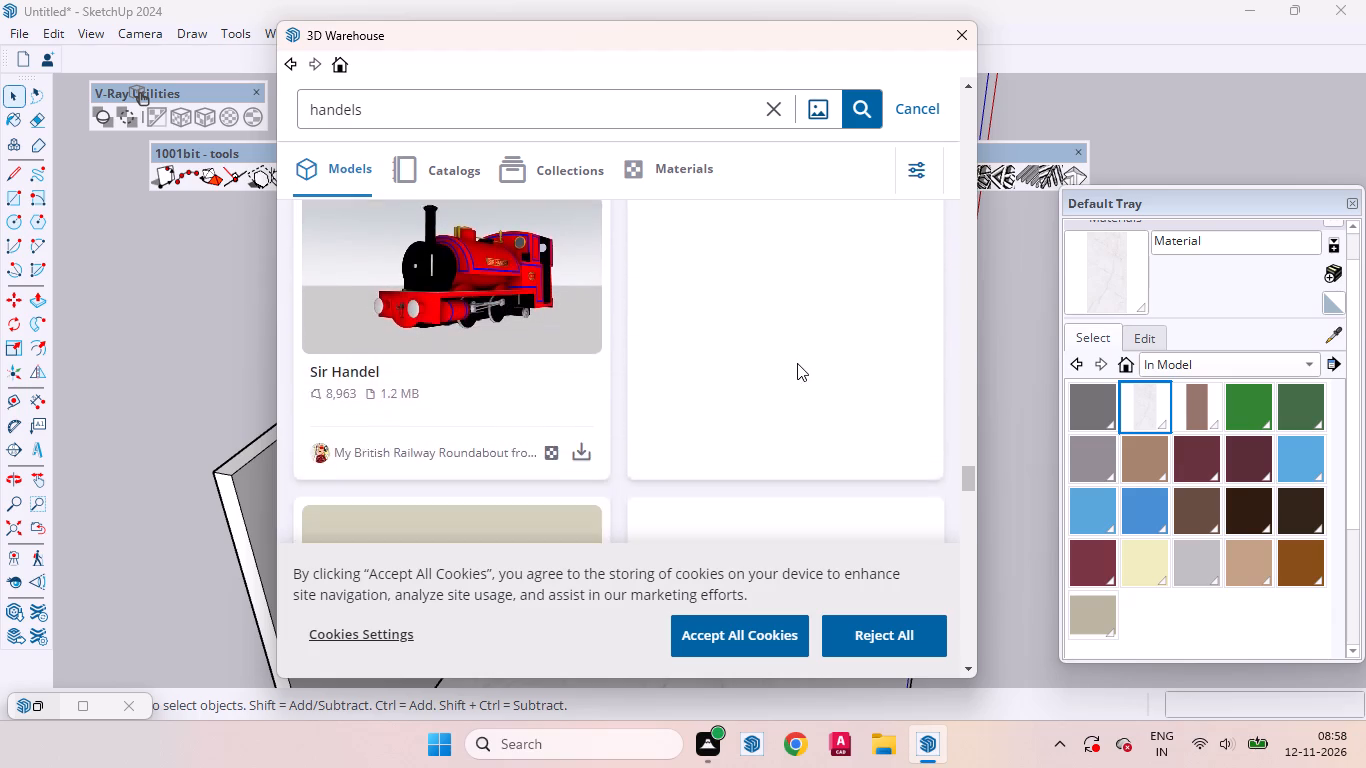
scroll(797, 363, down, 5)
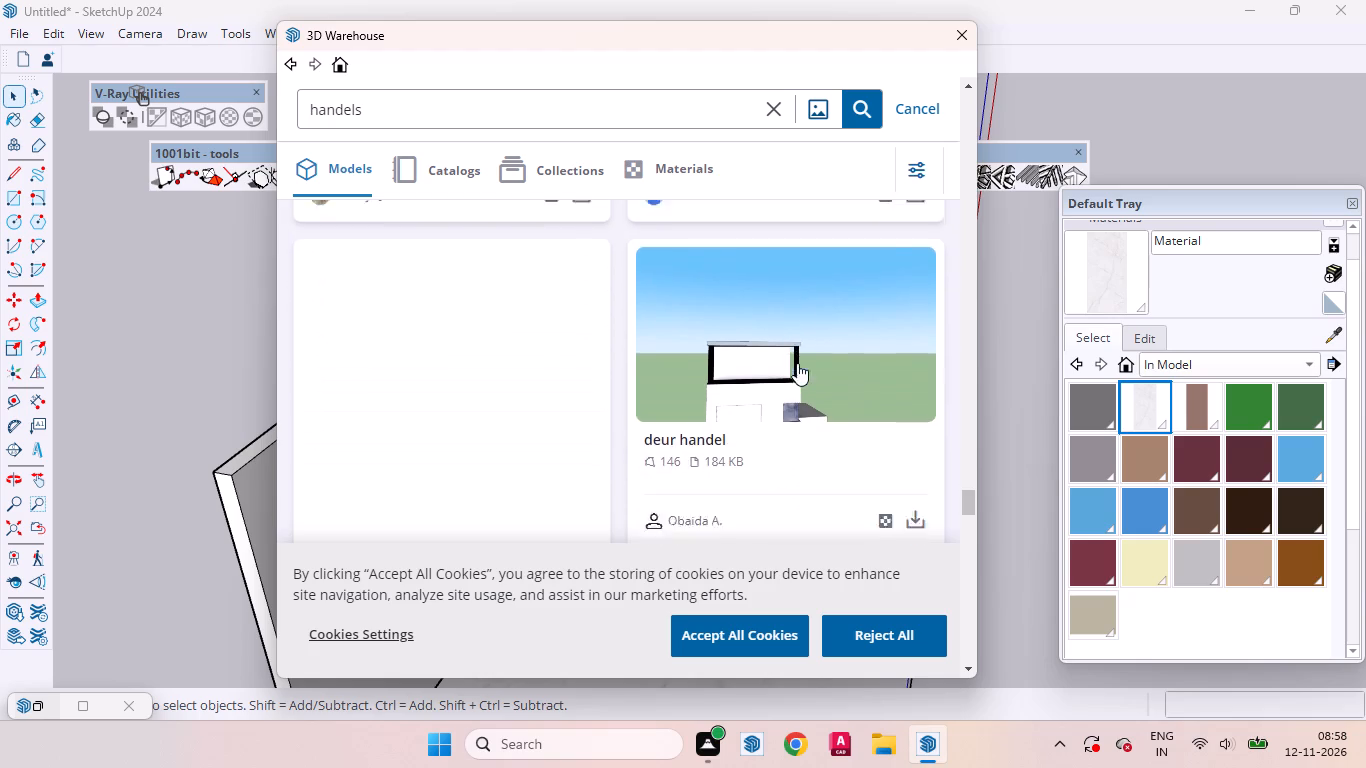
scroll(797, 363, down, 4)
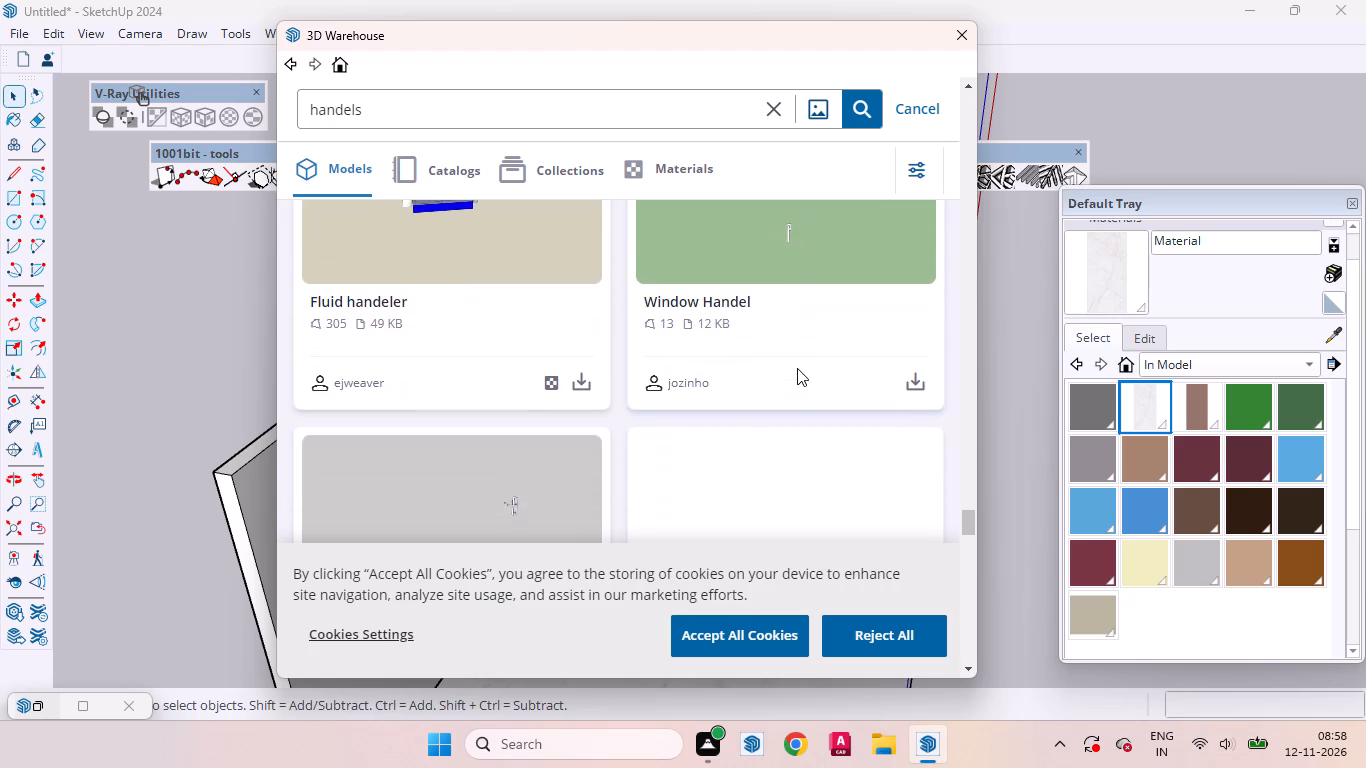
Go back to the Furniture Handels set and recheck it and the neighbouring "handels" models for a suitable shutter handle.
scroll(797, 368, up, 14)
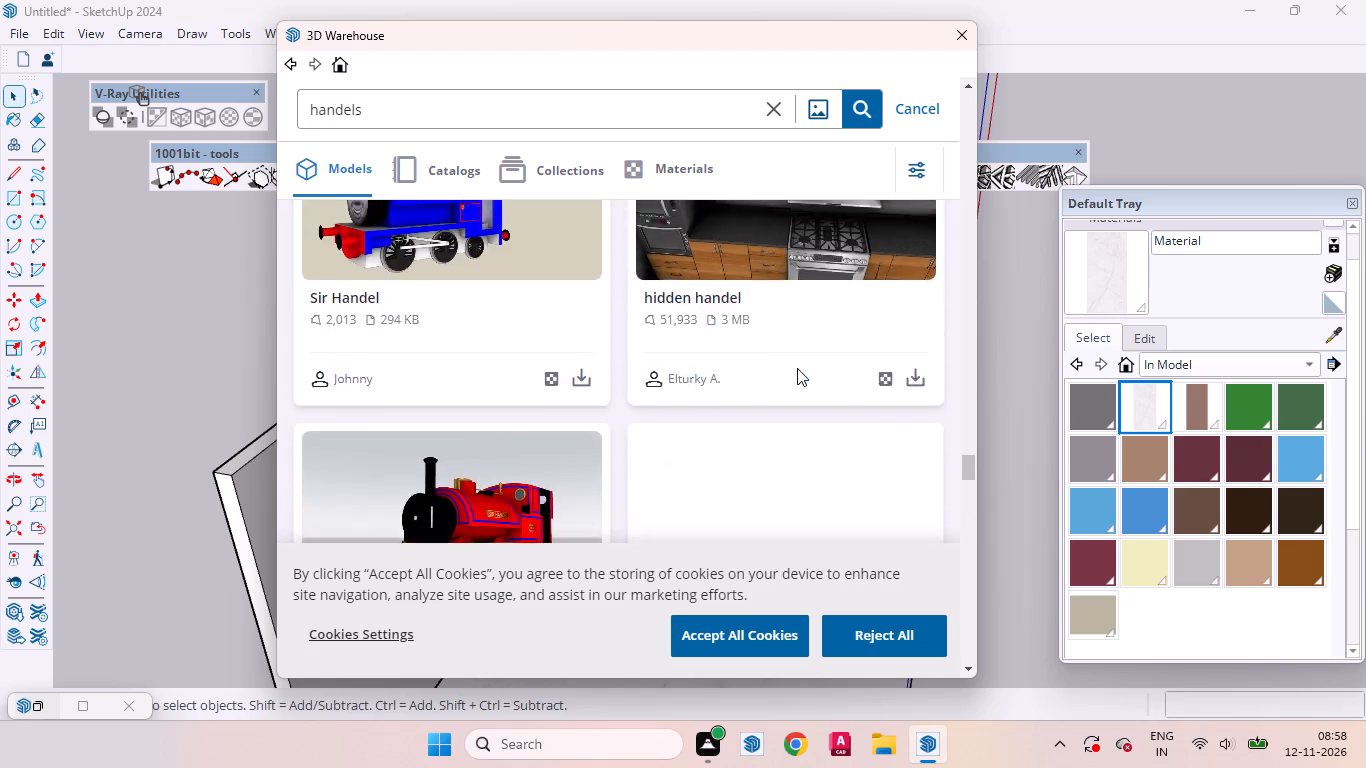
scroll(797, 368, up, 7)
scroll(797, 368, down, 6)
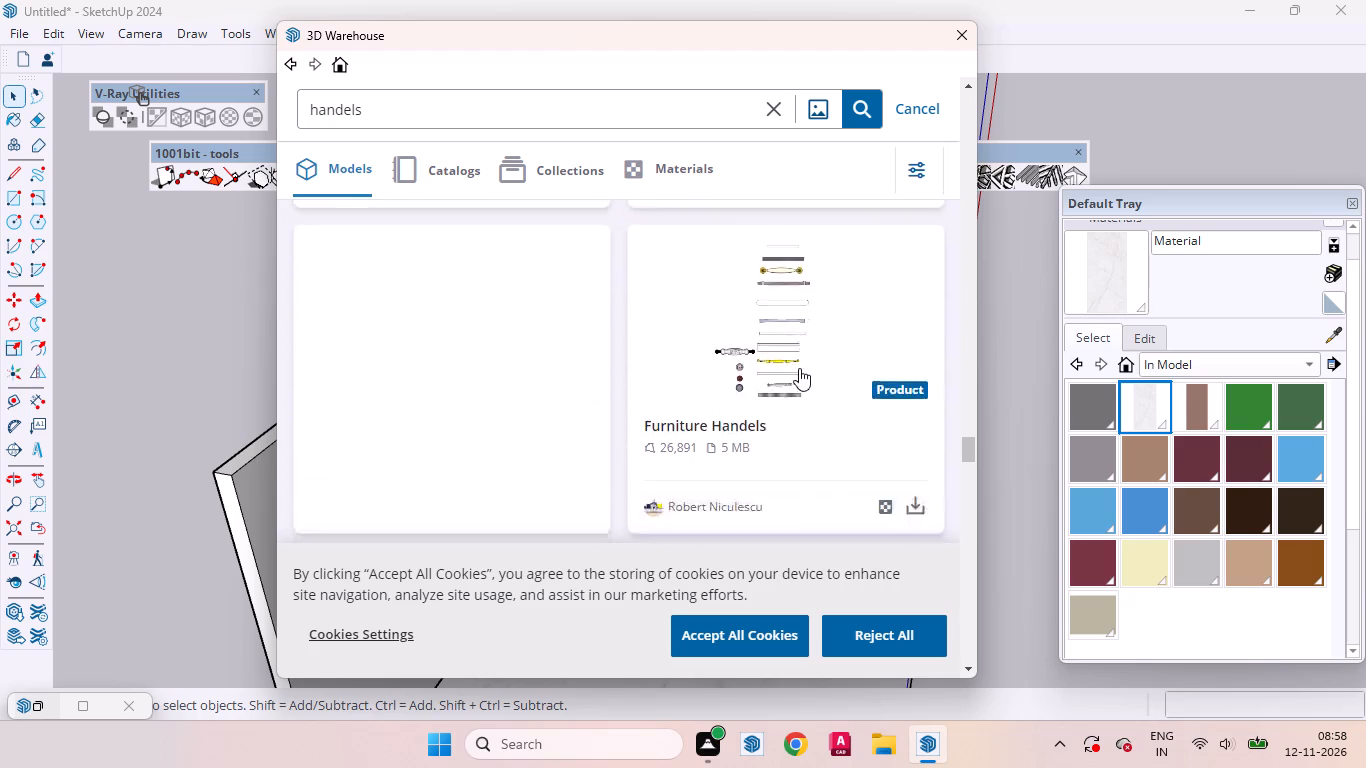
scroll(802, 367, up, 2)
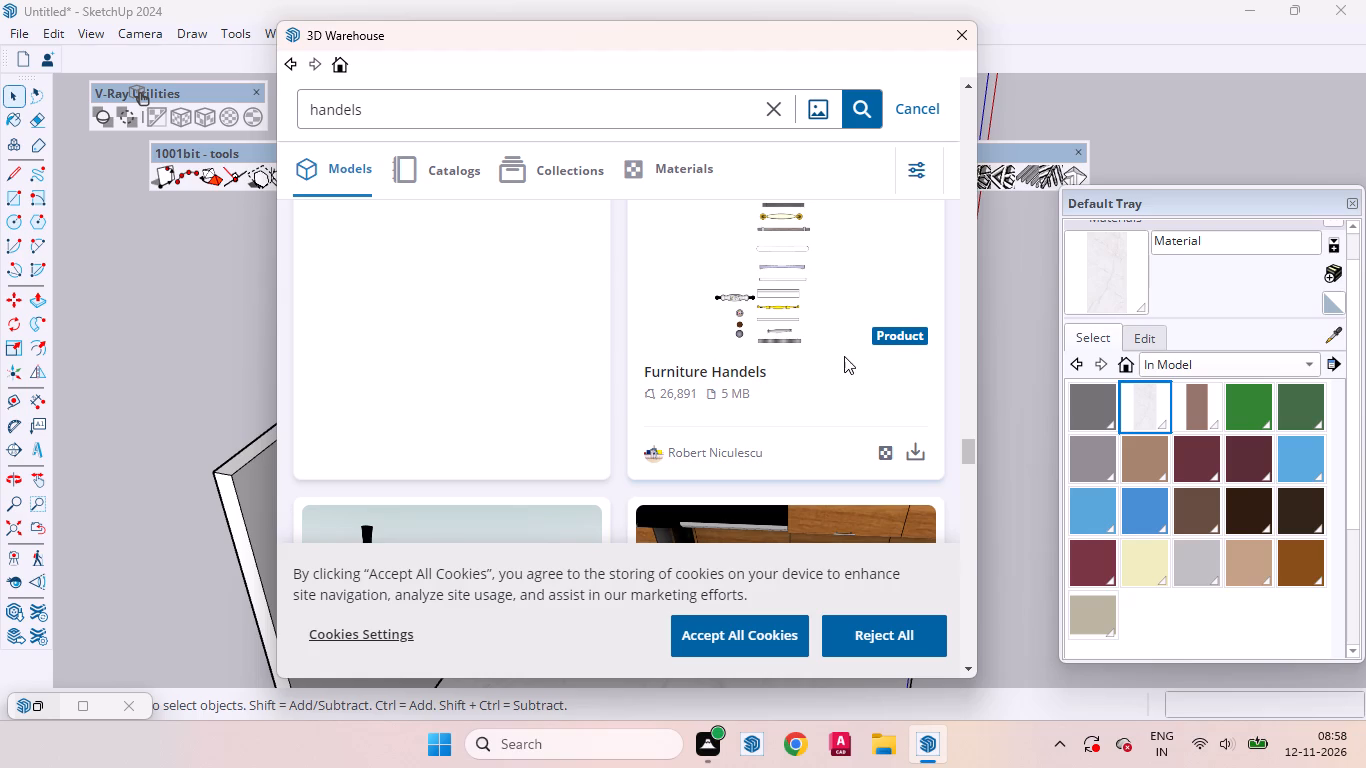
scroll(808, 338, down, 5)
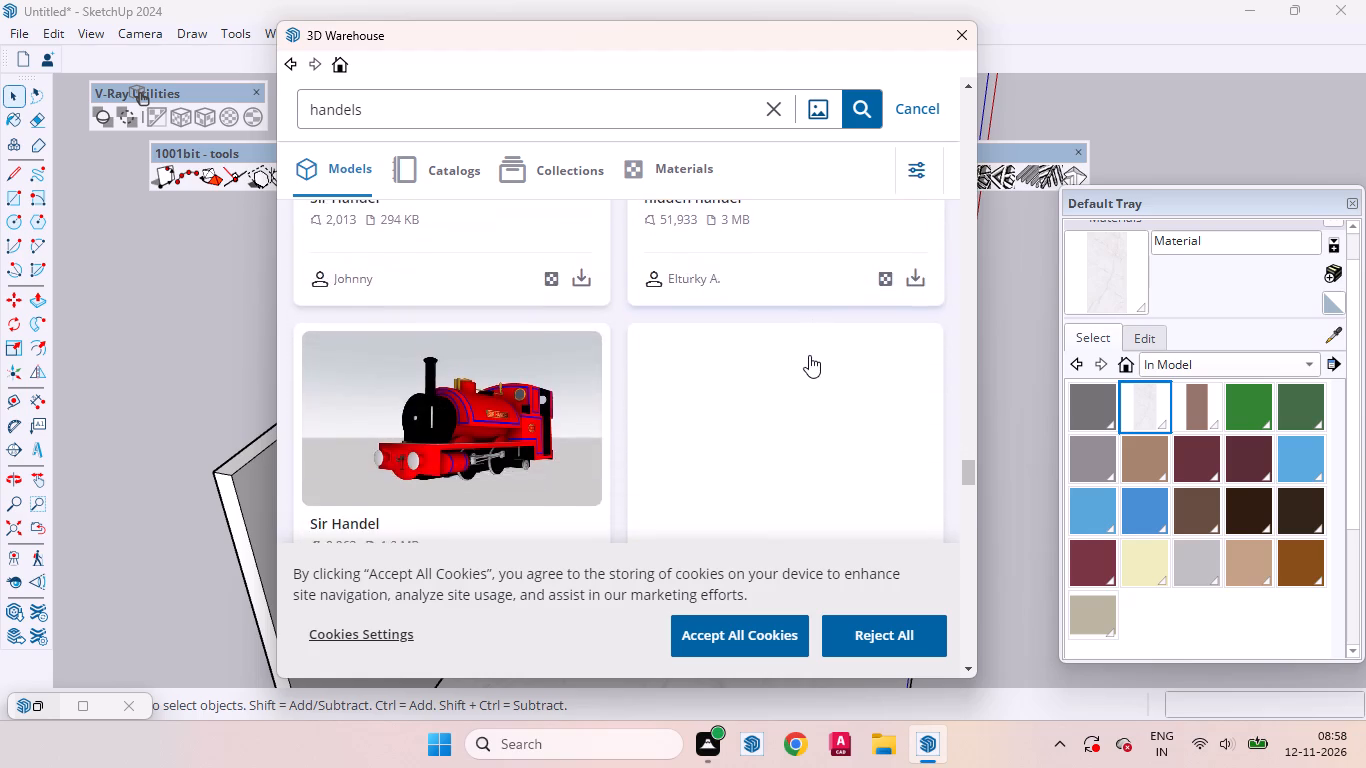
scroll(809, 355, down, 7)
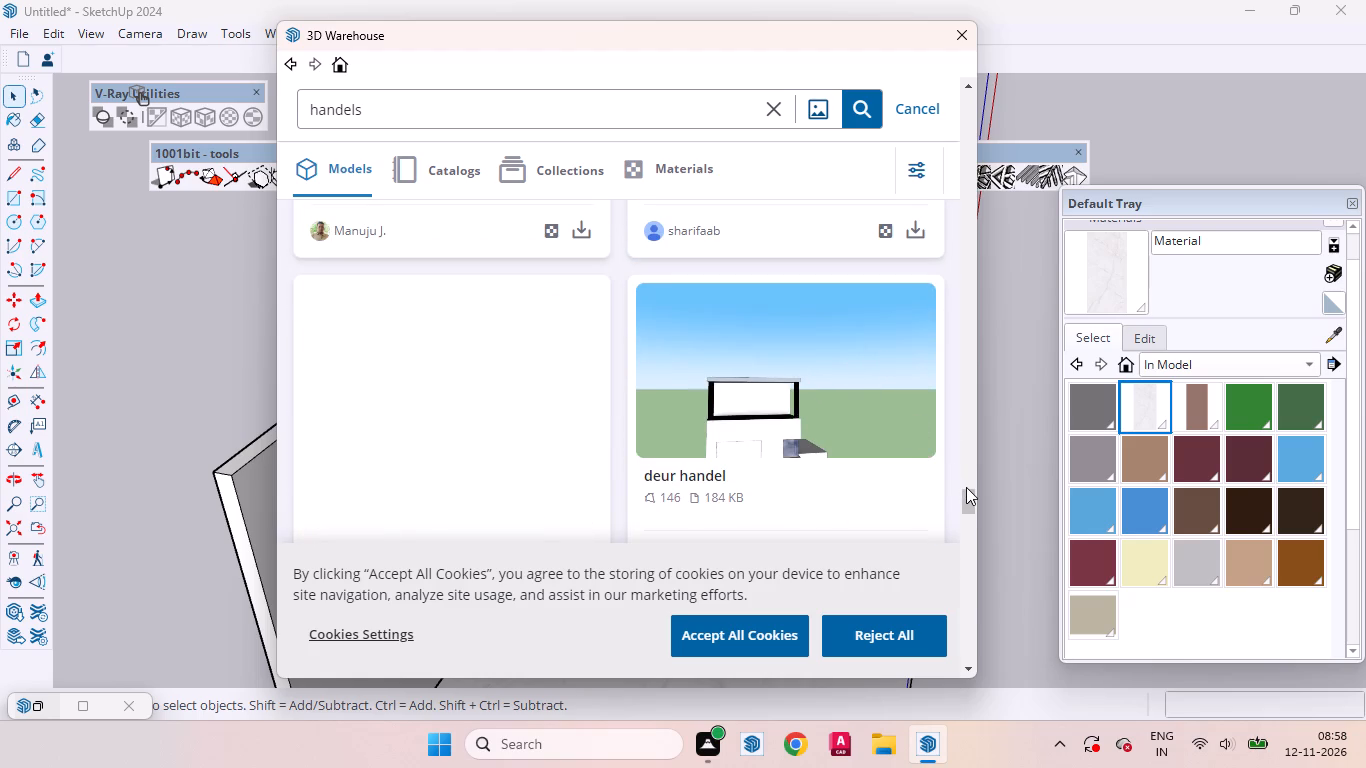
Skim the remaining "handels" models through to the last ones, including the Handel Pintu door handles.
drag(966, 487, 961, 548)
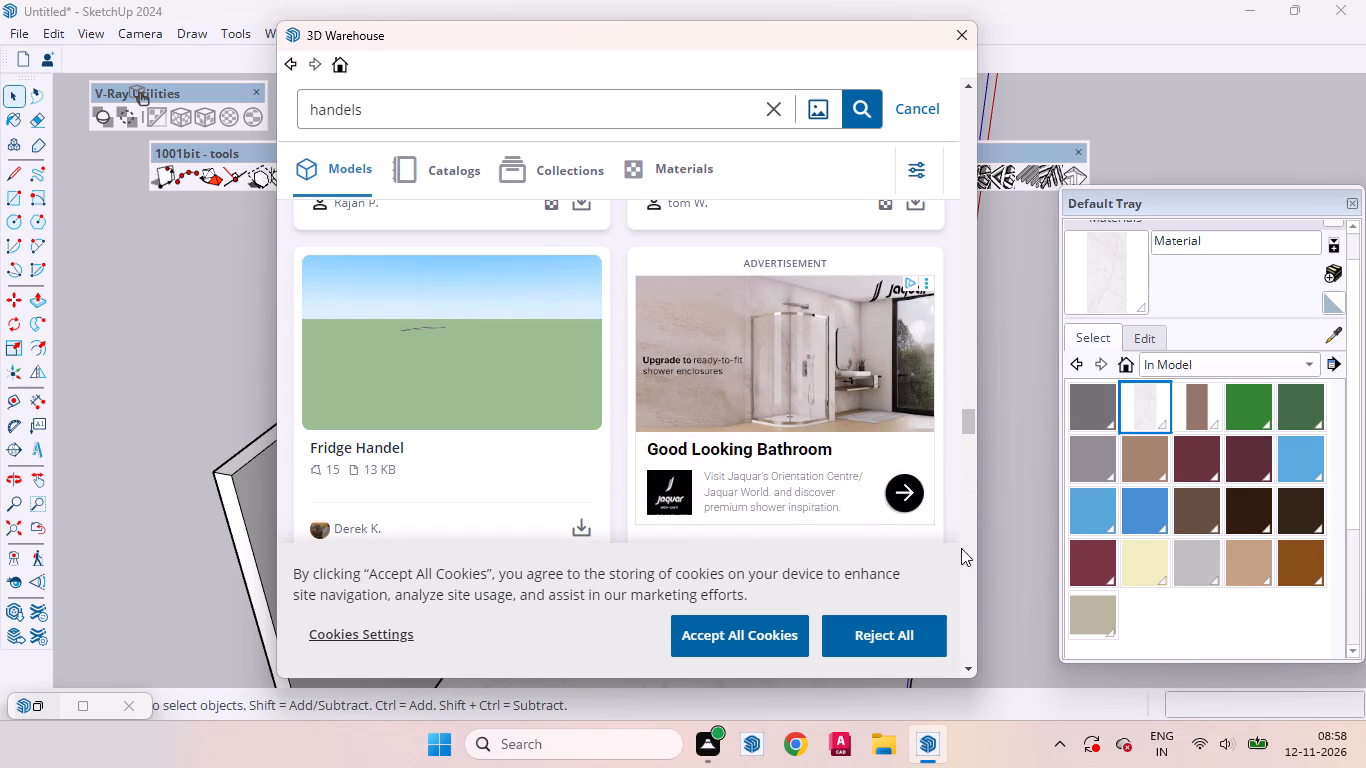
drag(961, 548, 956, 578)
drag(965, 427, 953, 663)
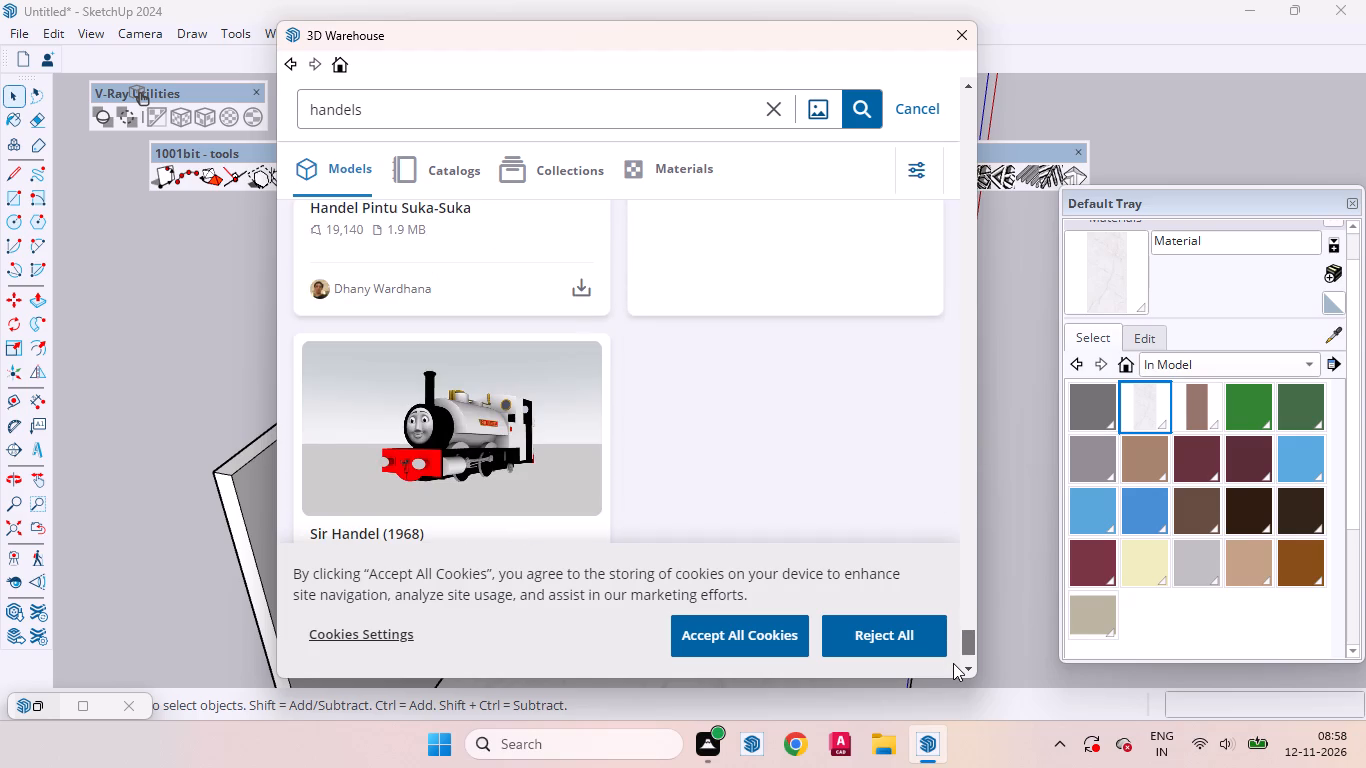
drag(953, 663, 968, 628)
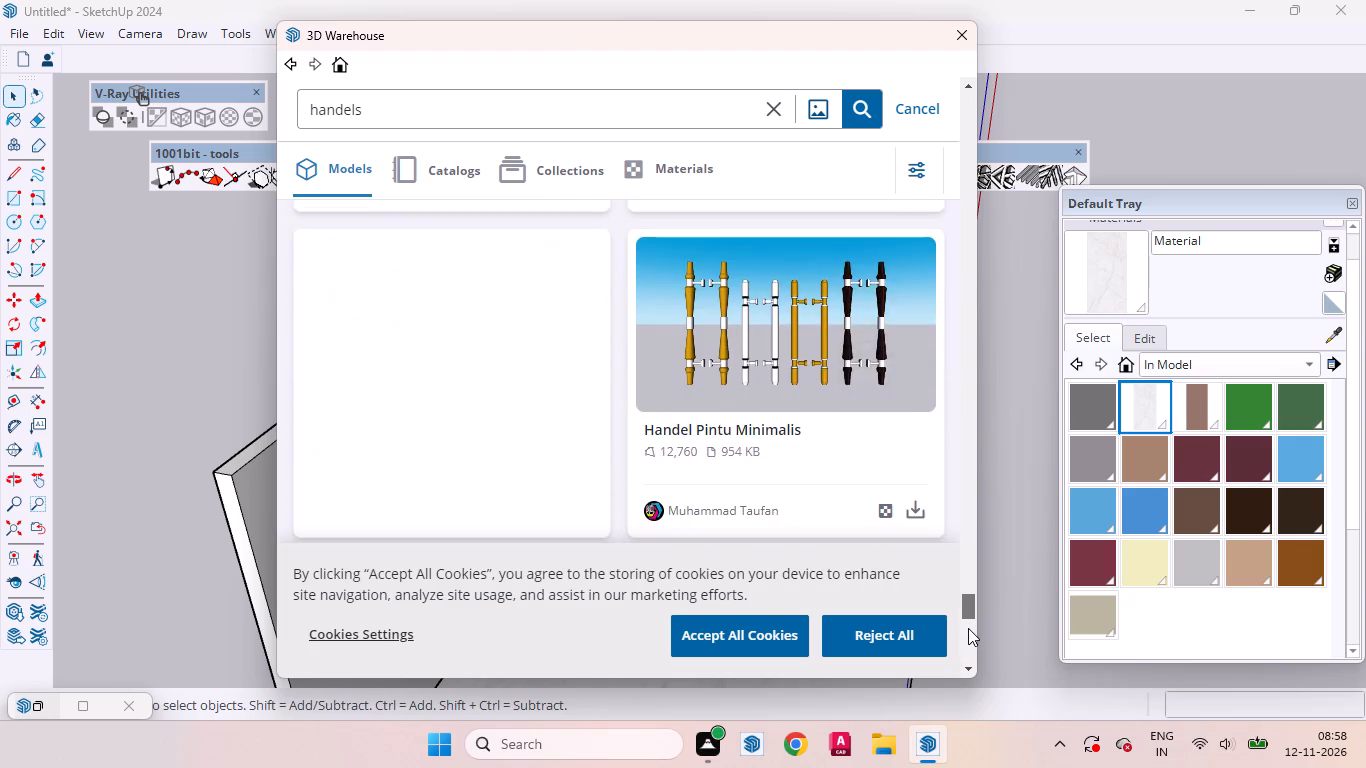
drag(968, 628, 970, 635)
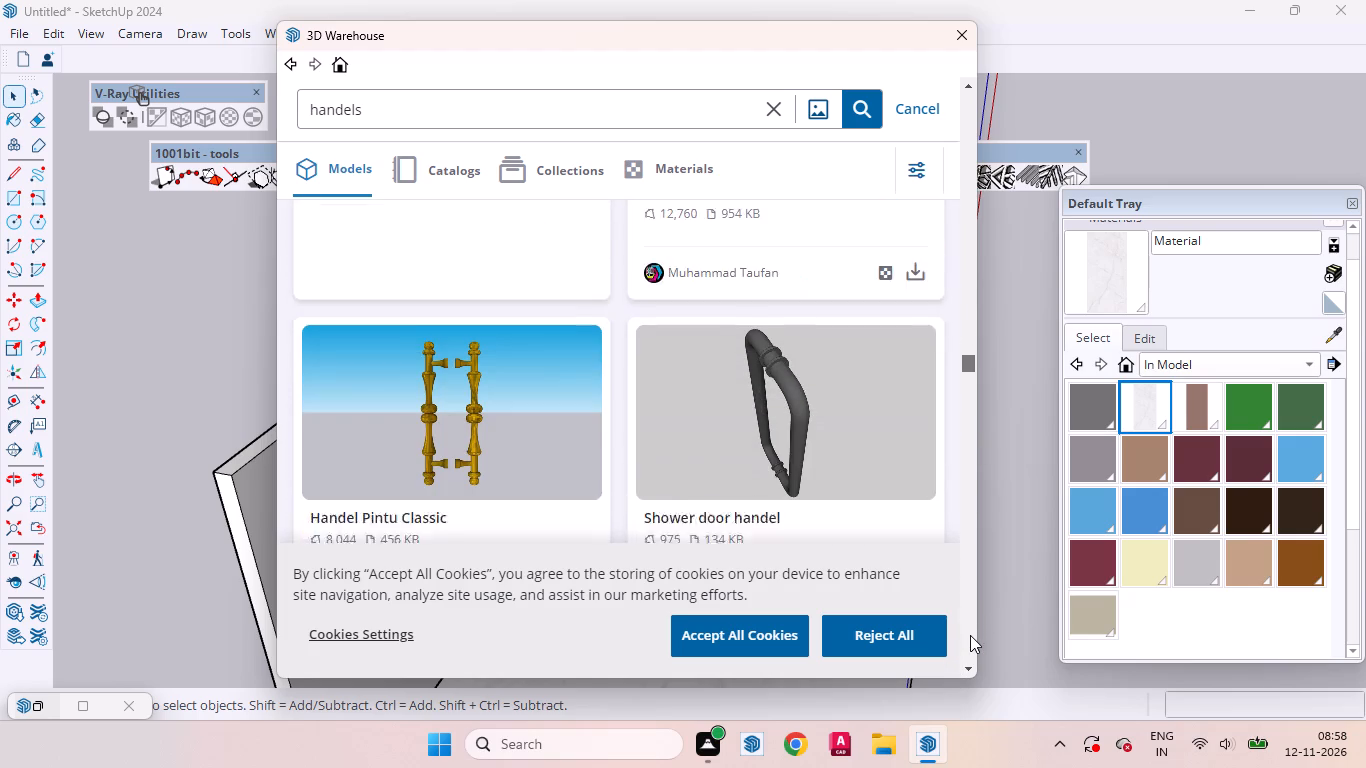
drag(970, 635, 971, 637)
Browse more "handels" models and examine the interior furniture handels set.
scroll(780, 349, down, 15)
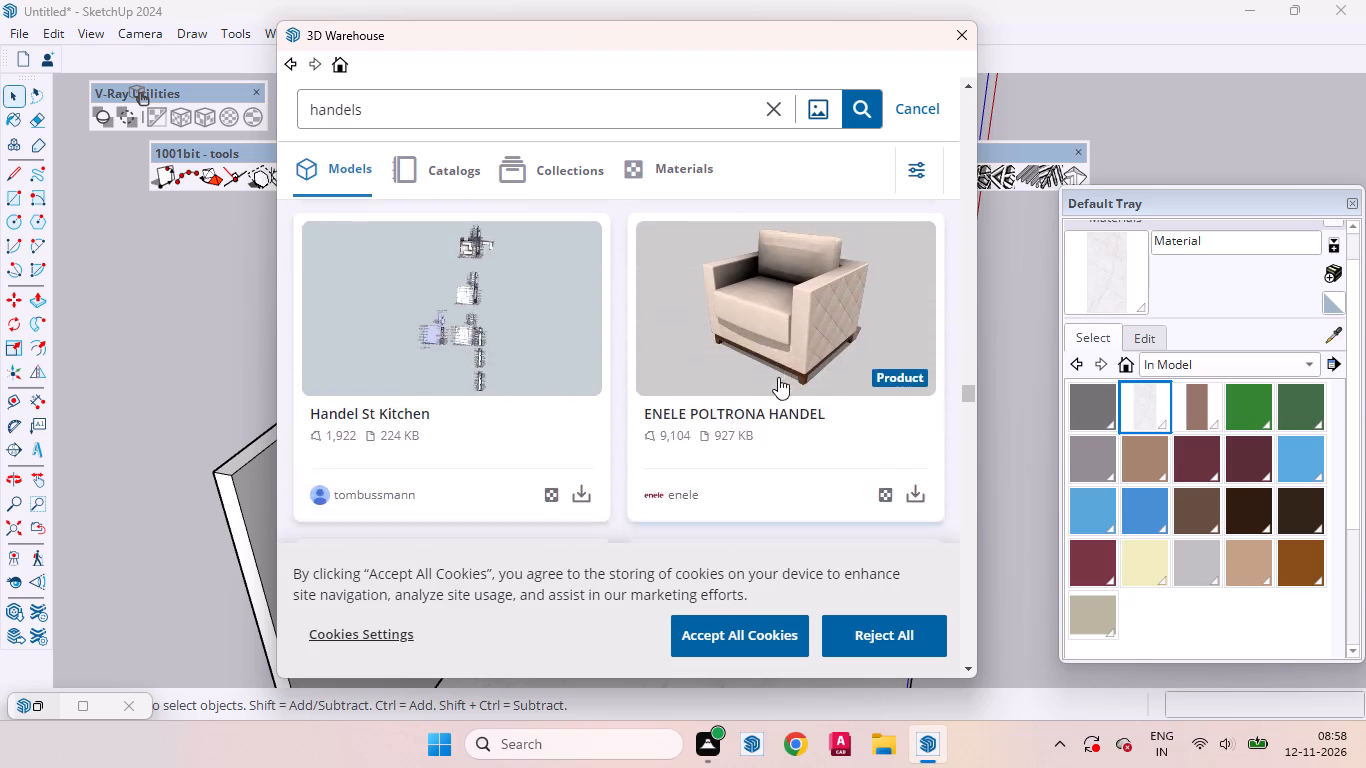
scroll(790, 367, up, 3)
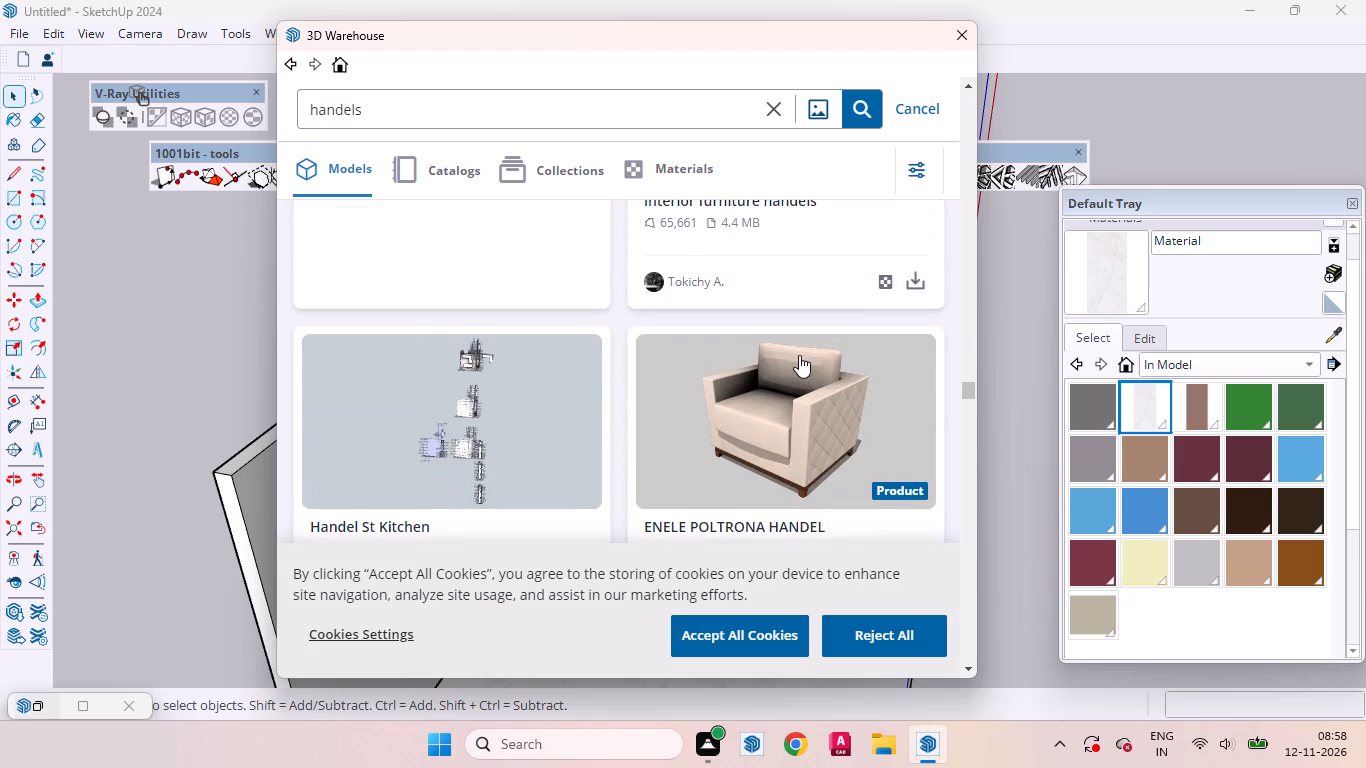
scroll(799, 355, up, 2)
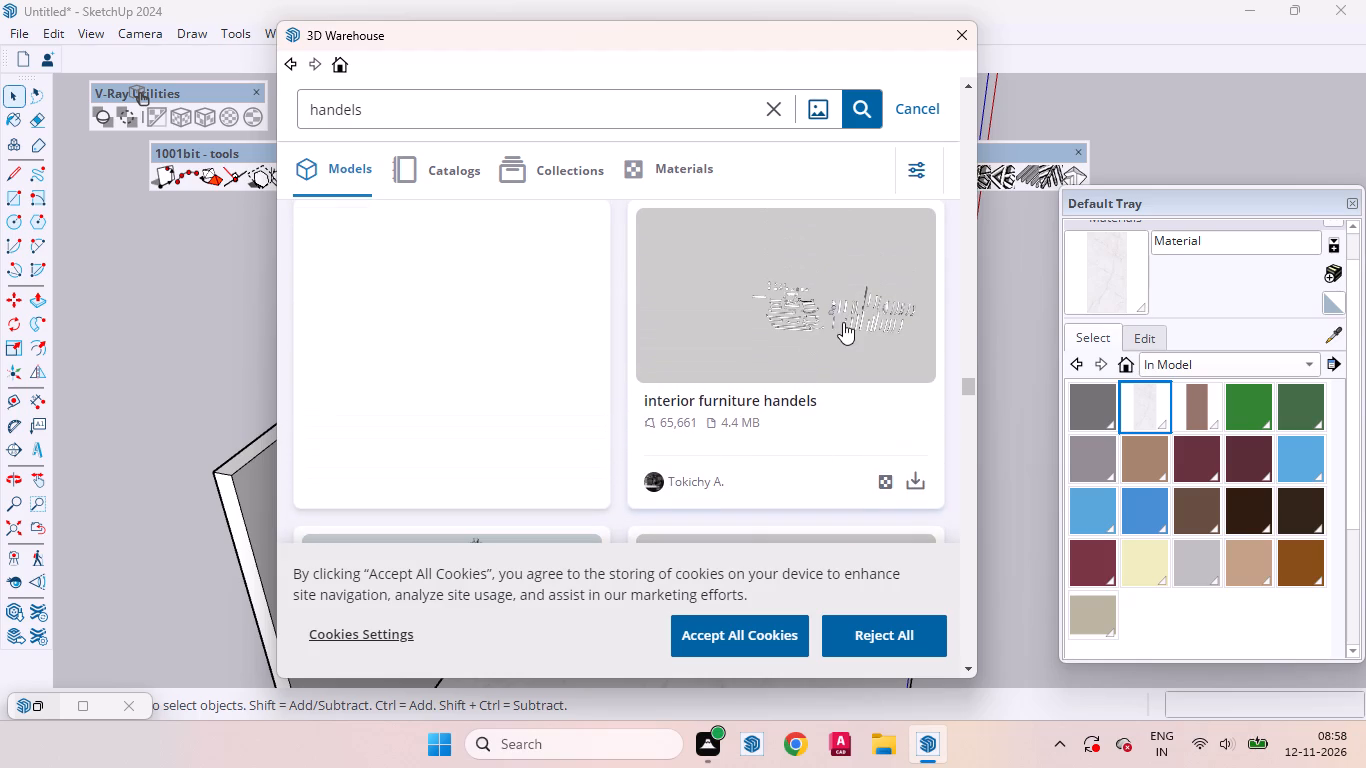
scroll(831, 343, down, 4)
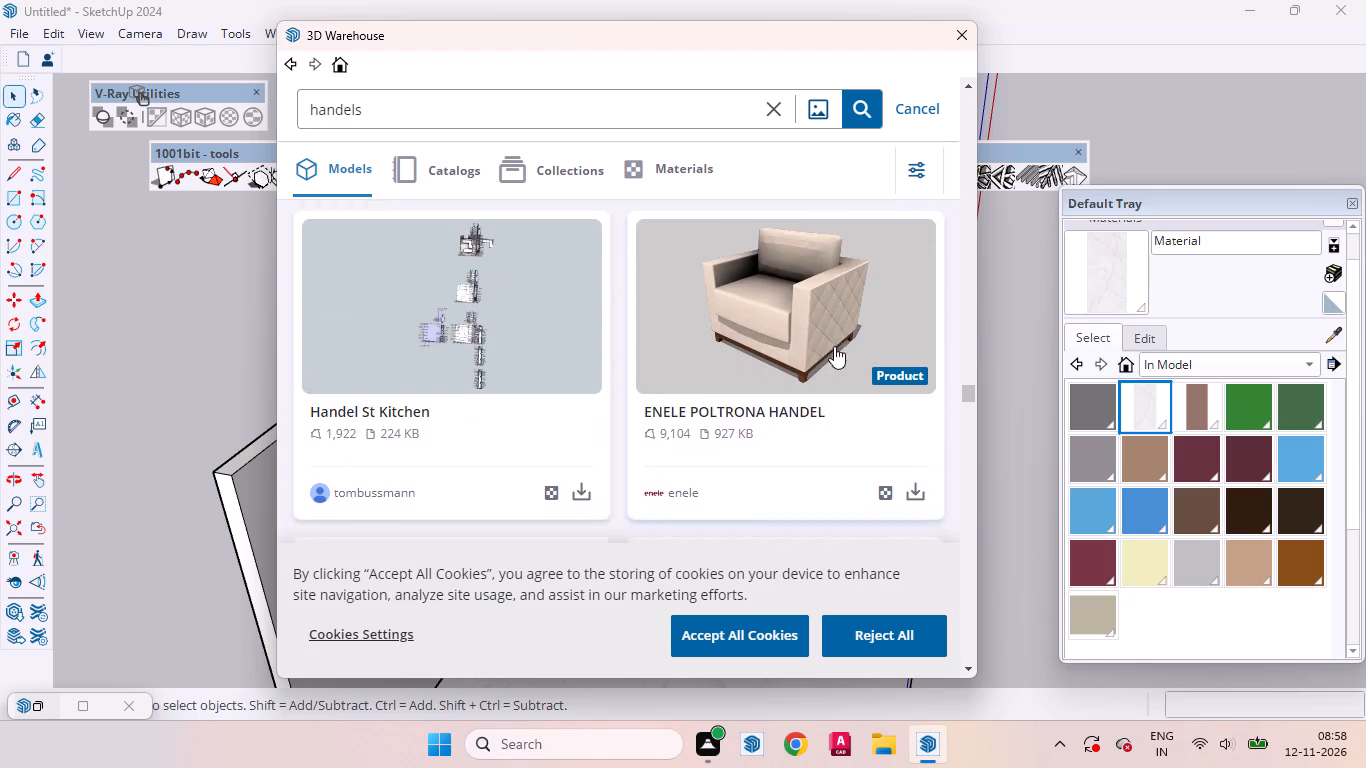
Continue past the drawer and door handle models and examine the handels and knobs model.
scroll(834, 346, down, 13)
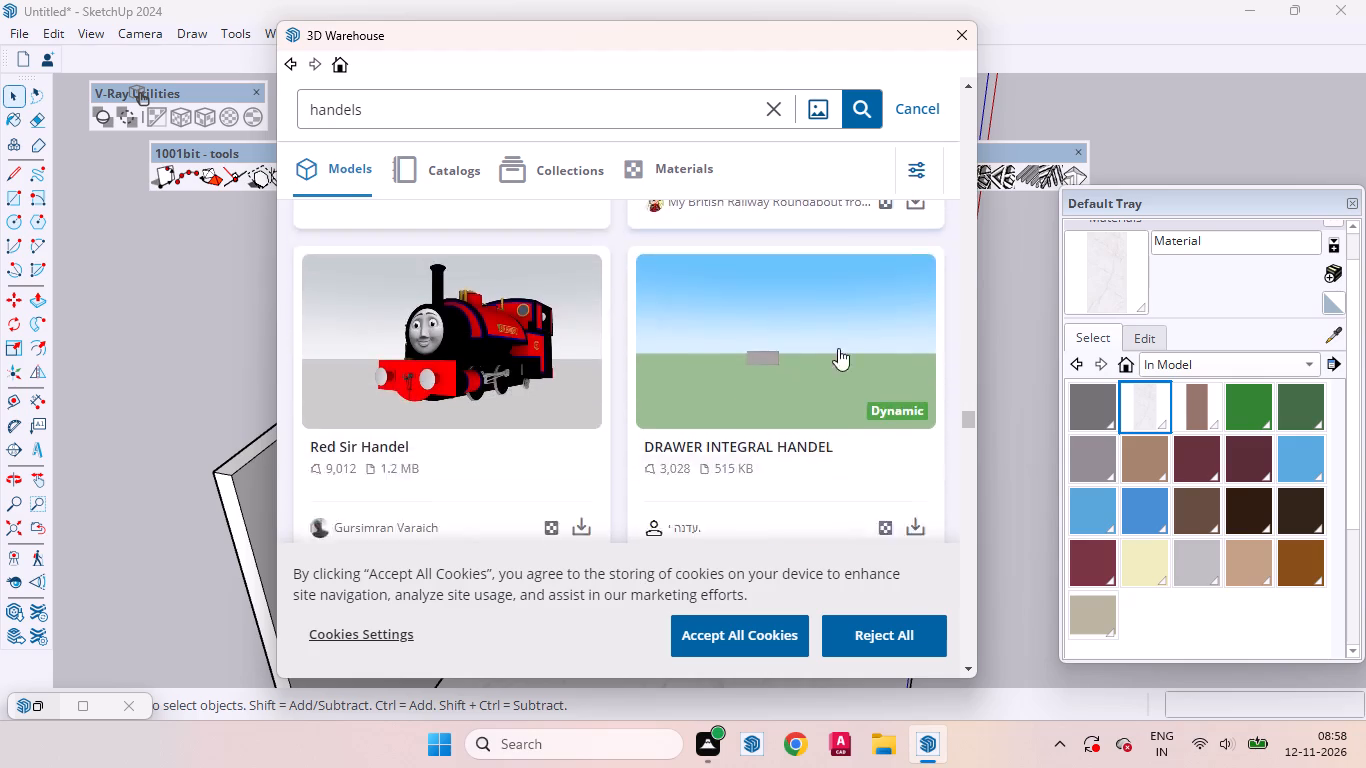
scroll(838, 346, down, 12)
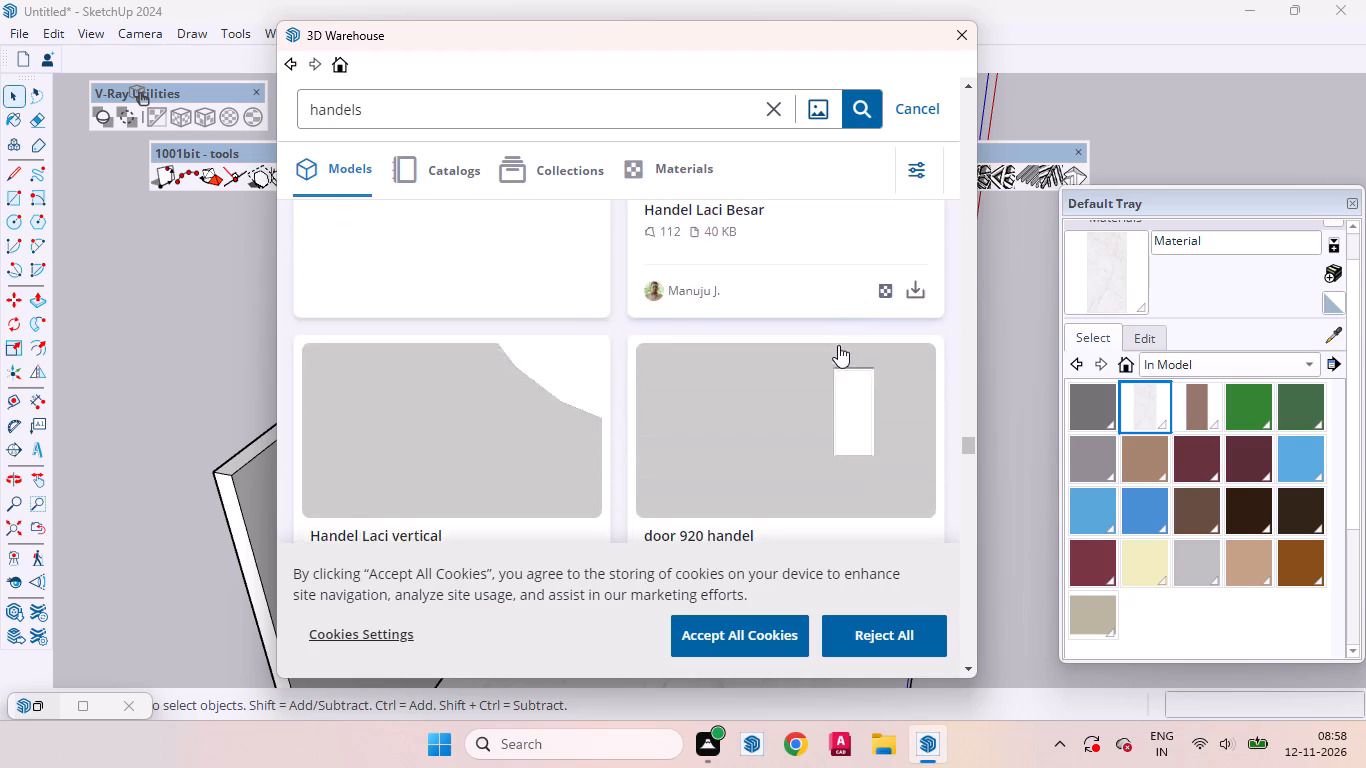
scroll(838, 345, down, 4)
scroll(709, 346, up, 2)
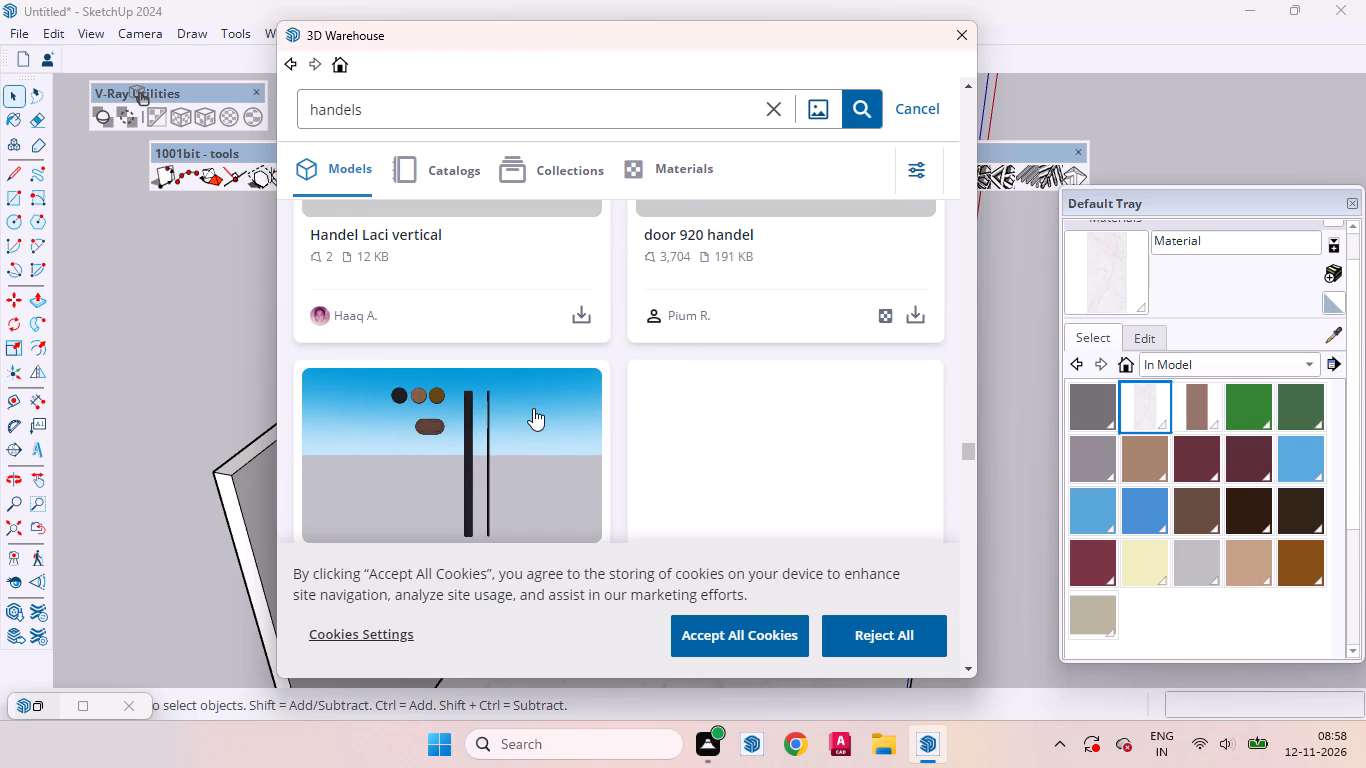
scroll(573, 378, down, 3)
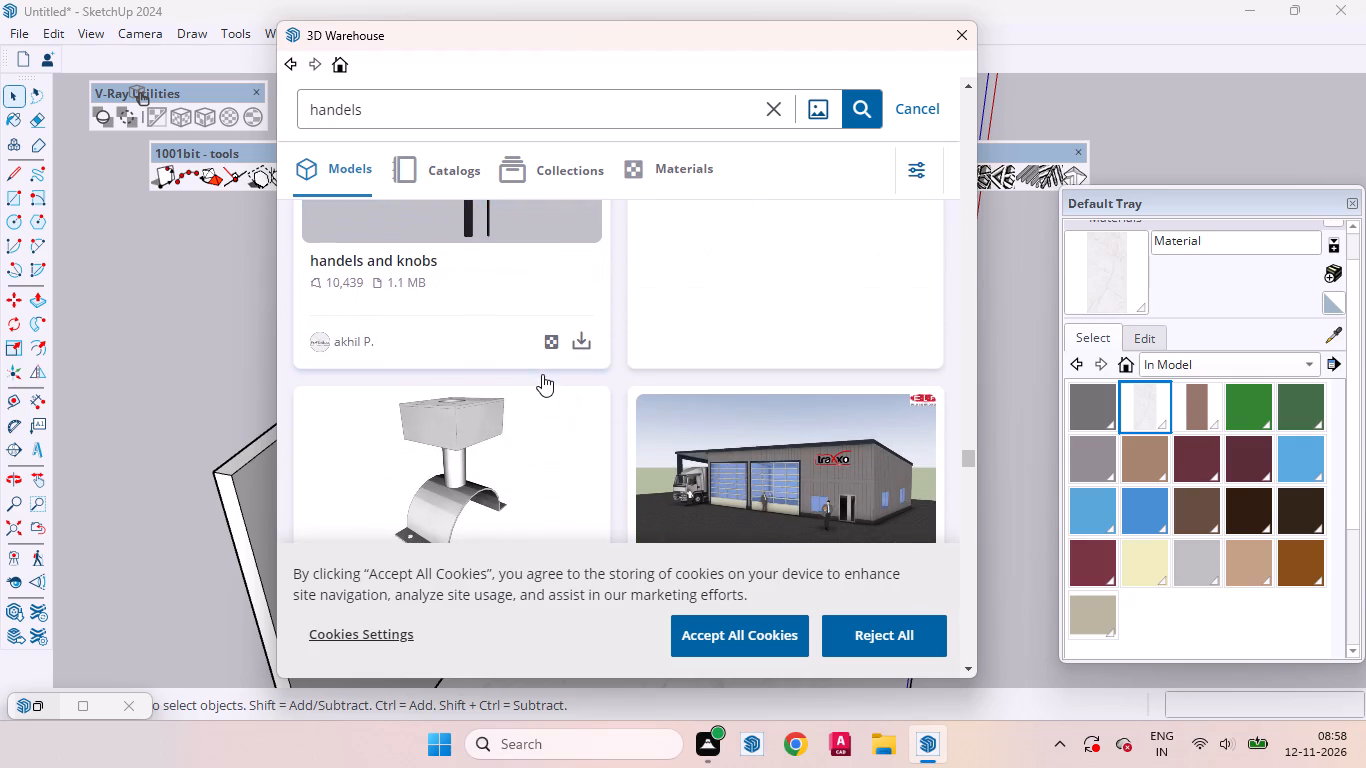
scroll(562, 365, down, 1)
scroll(562, 364, up, 3)
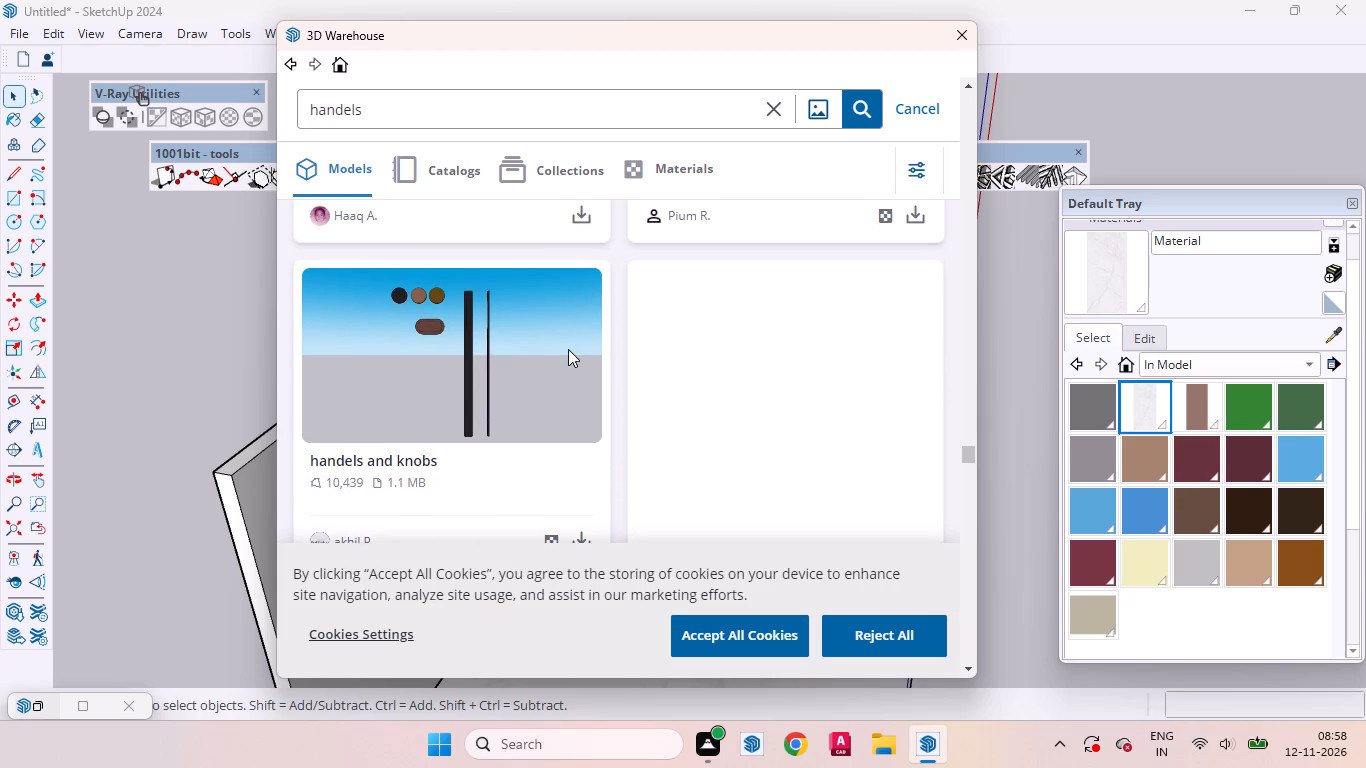
scroll(551, 323, down, 1)
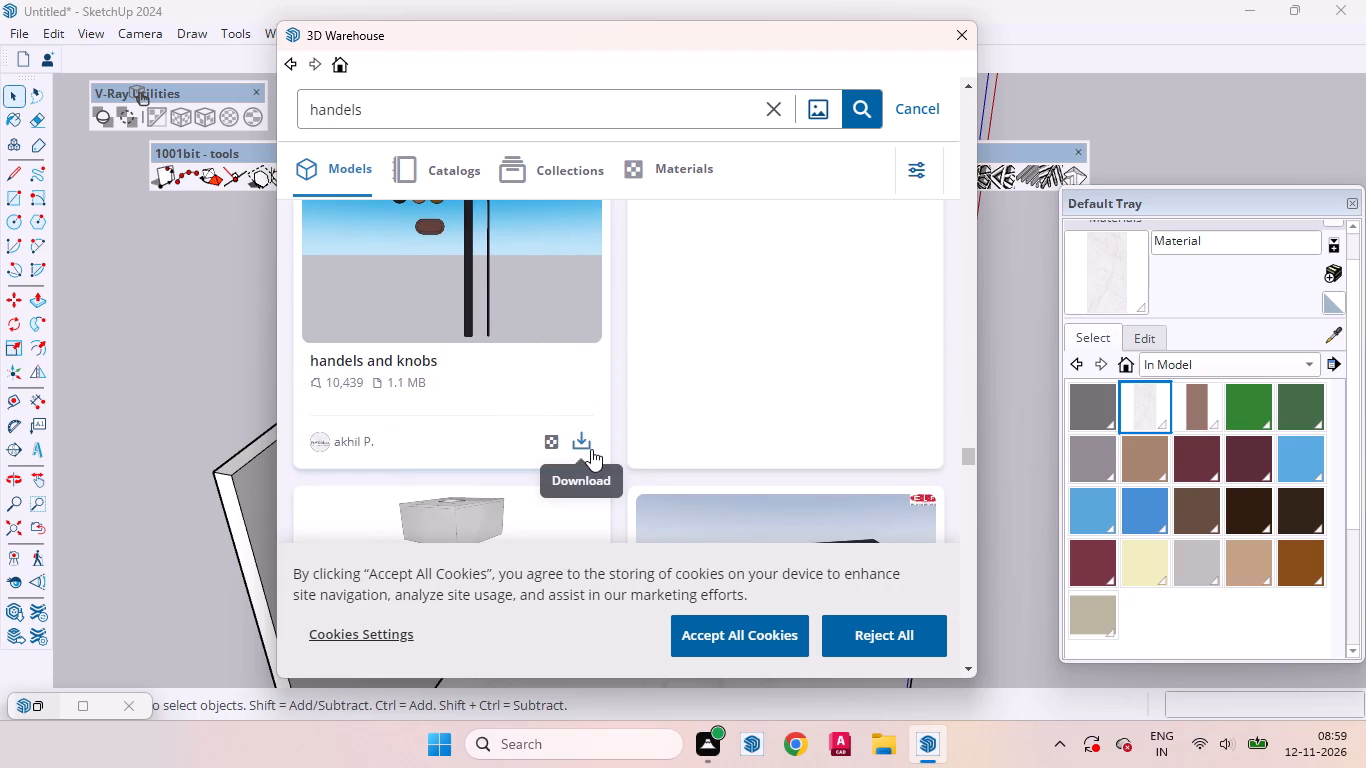
Download the handels and knobs model into the scene and place it on the marble floor in front of the wardrobe.
click(580, 447)
click(557, 383)
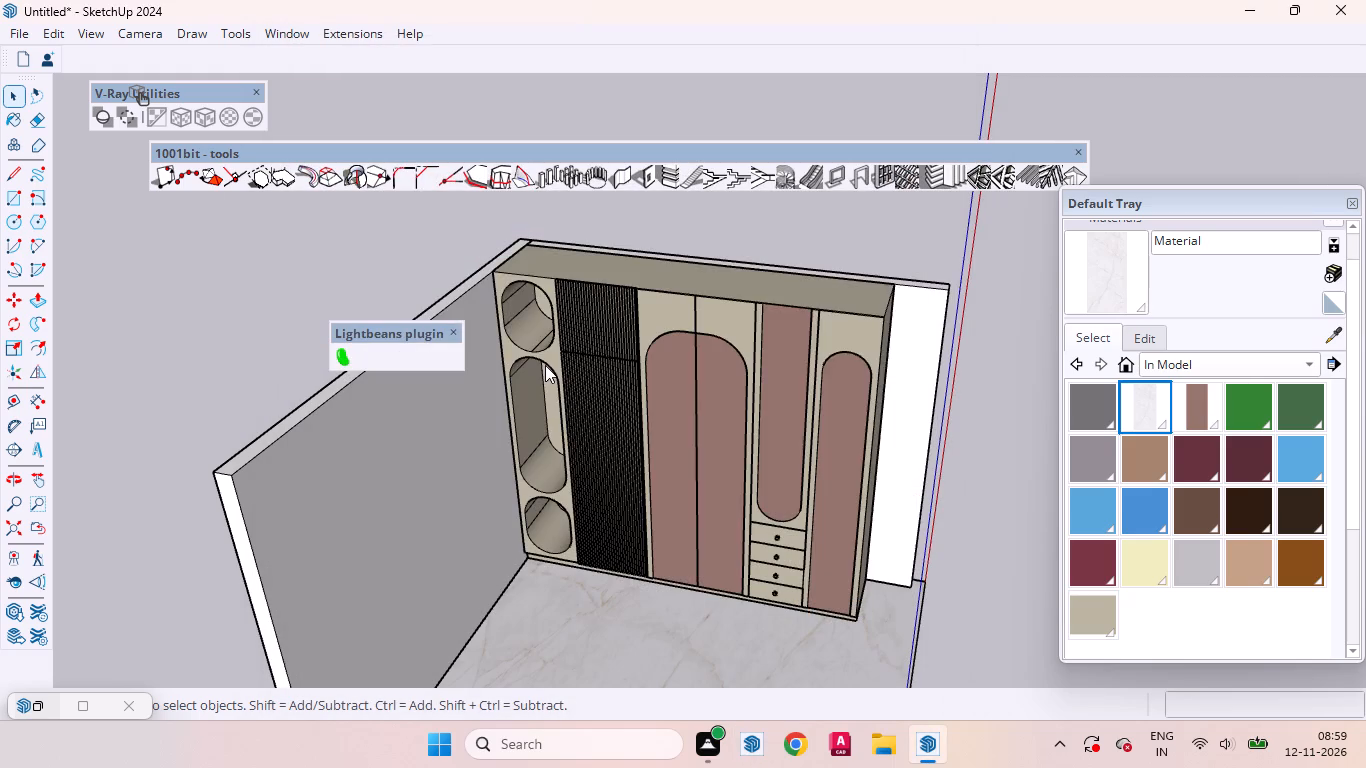
click(902, 421)
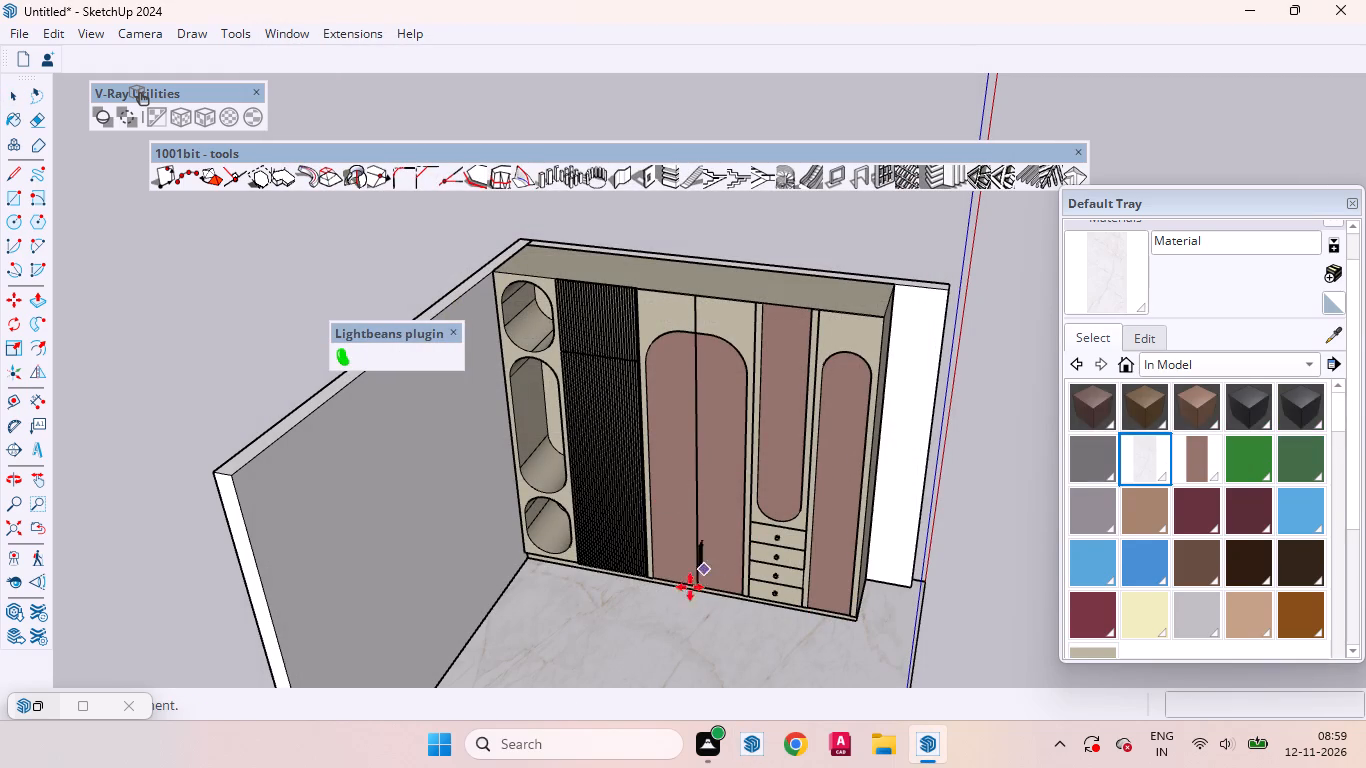
scroll(697, 640, up, 13)
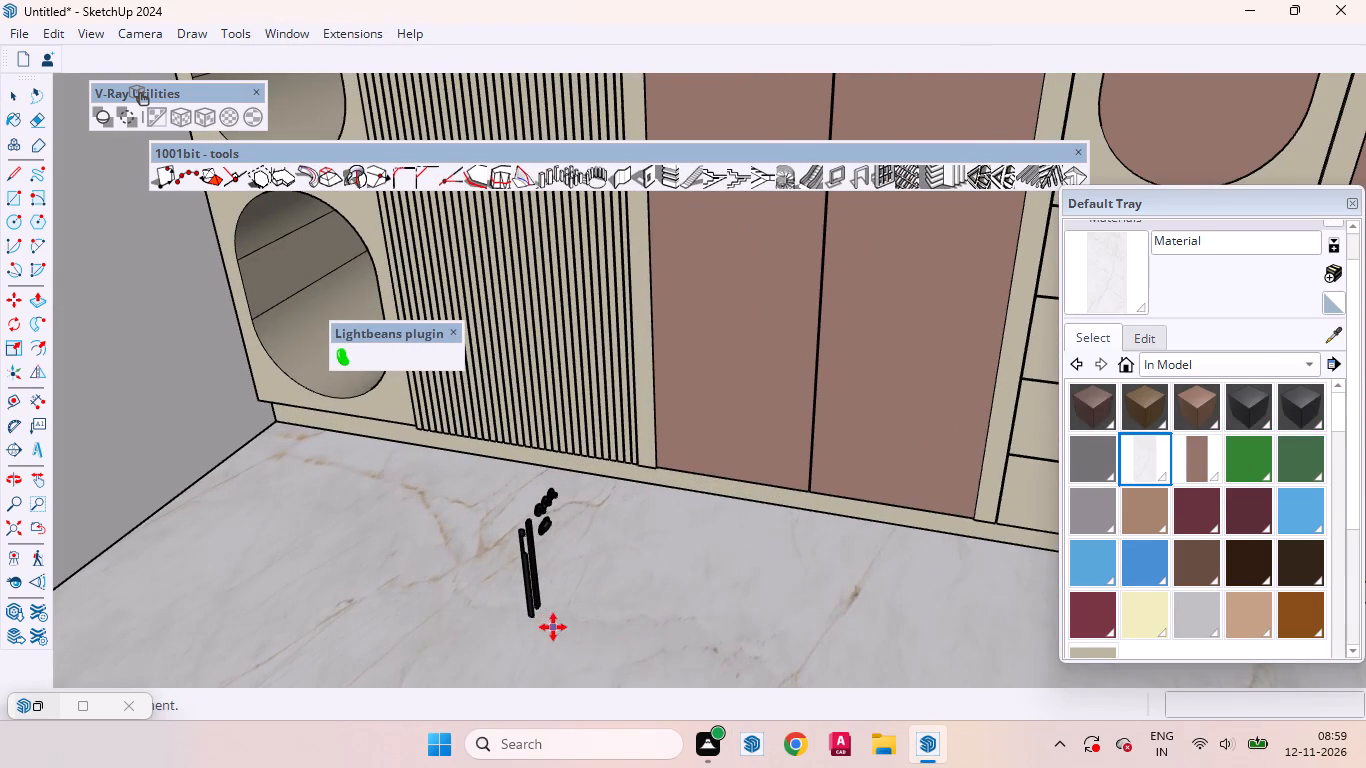
click(553, 627)
Examine the placed handle set's round knobs, oval handle and long black pulls from several sides.
scroll(581, 625, up, 1)
middle_drag(578, 627, 436, 610)
scroll(402, 479, up, 13)
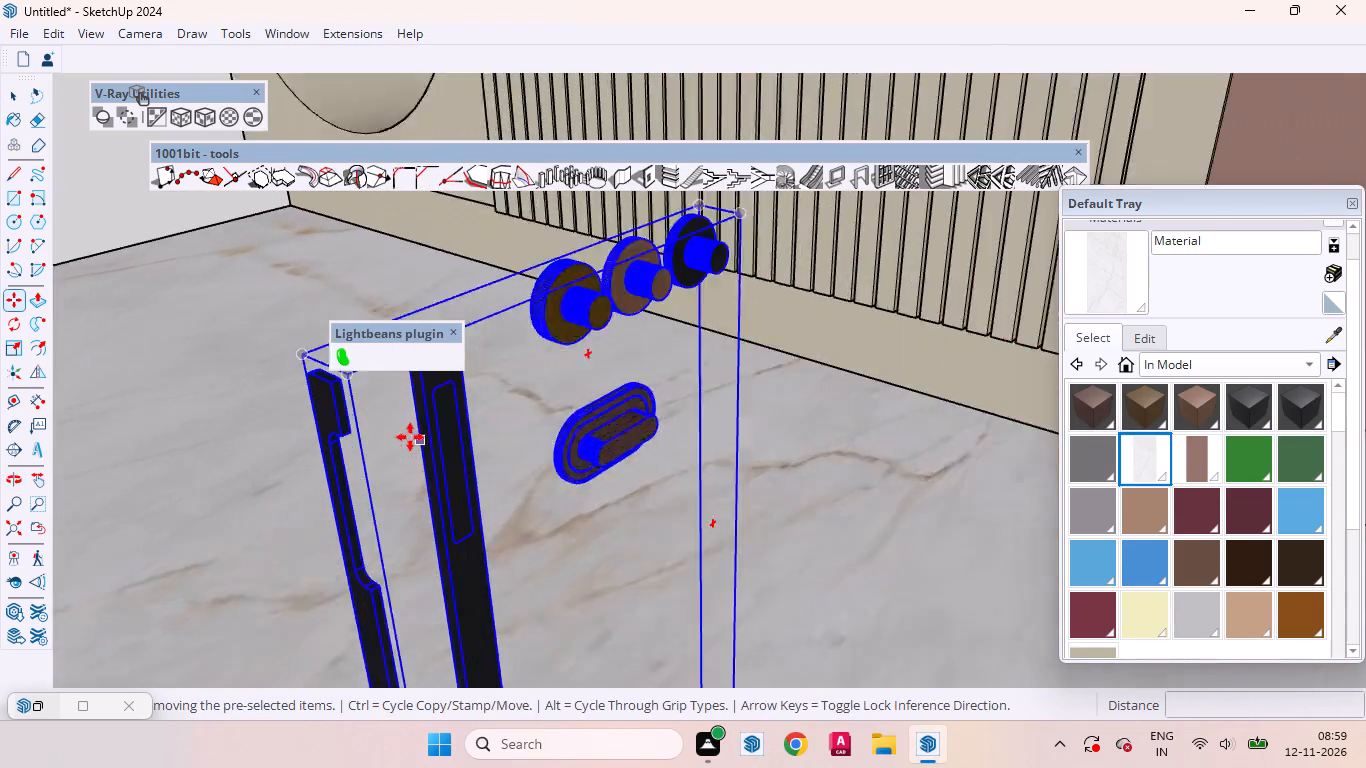
scroll(410, 437, up, 1)
scroll(423, 445, down, 9)
scroll(535, 445, up, 4)
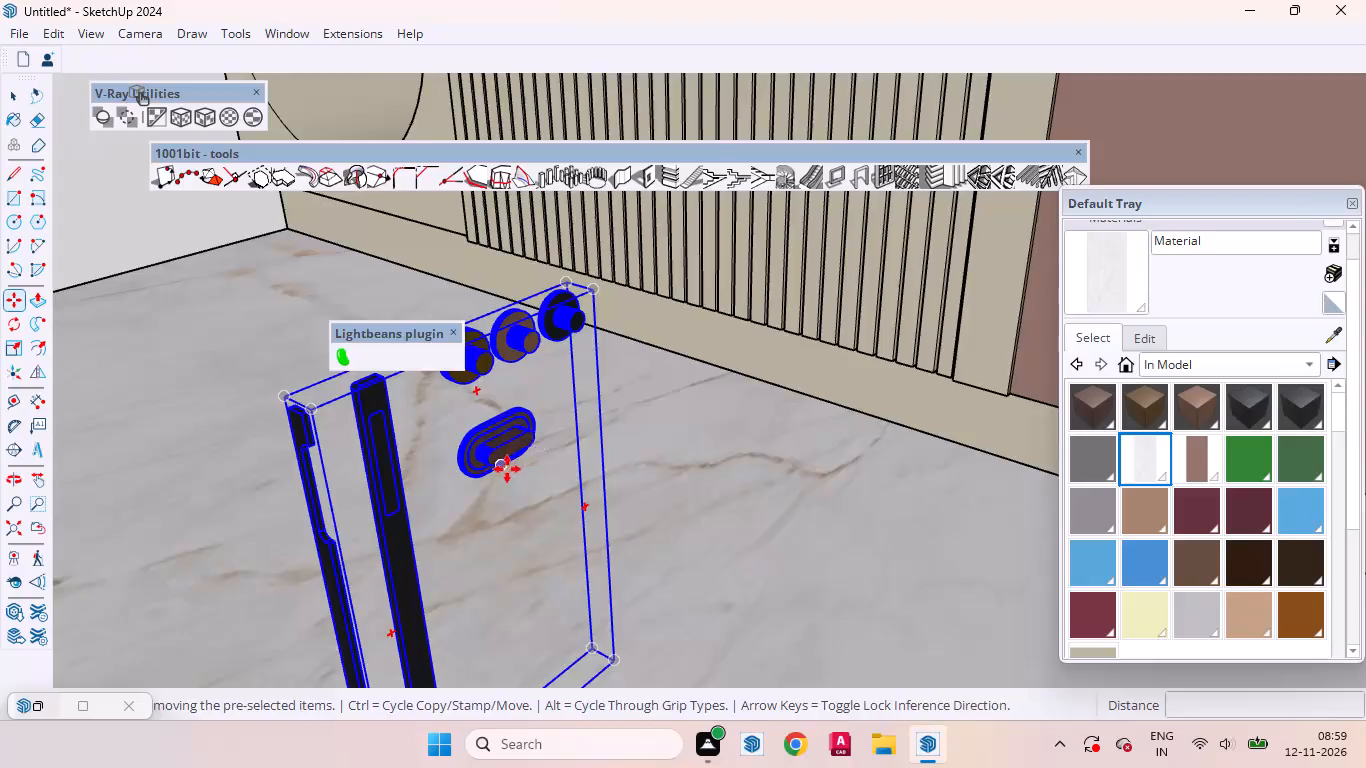
middle_drag(507, 470, 1091, 480)
scroll(559, 495, down, 9)
scroll(813, 514, up, 5)
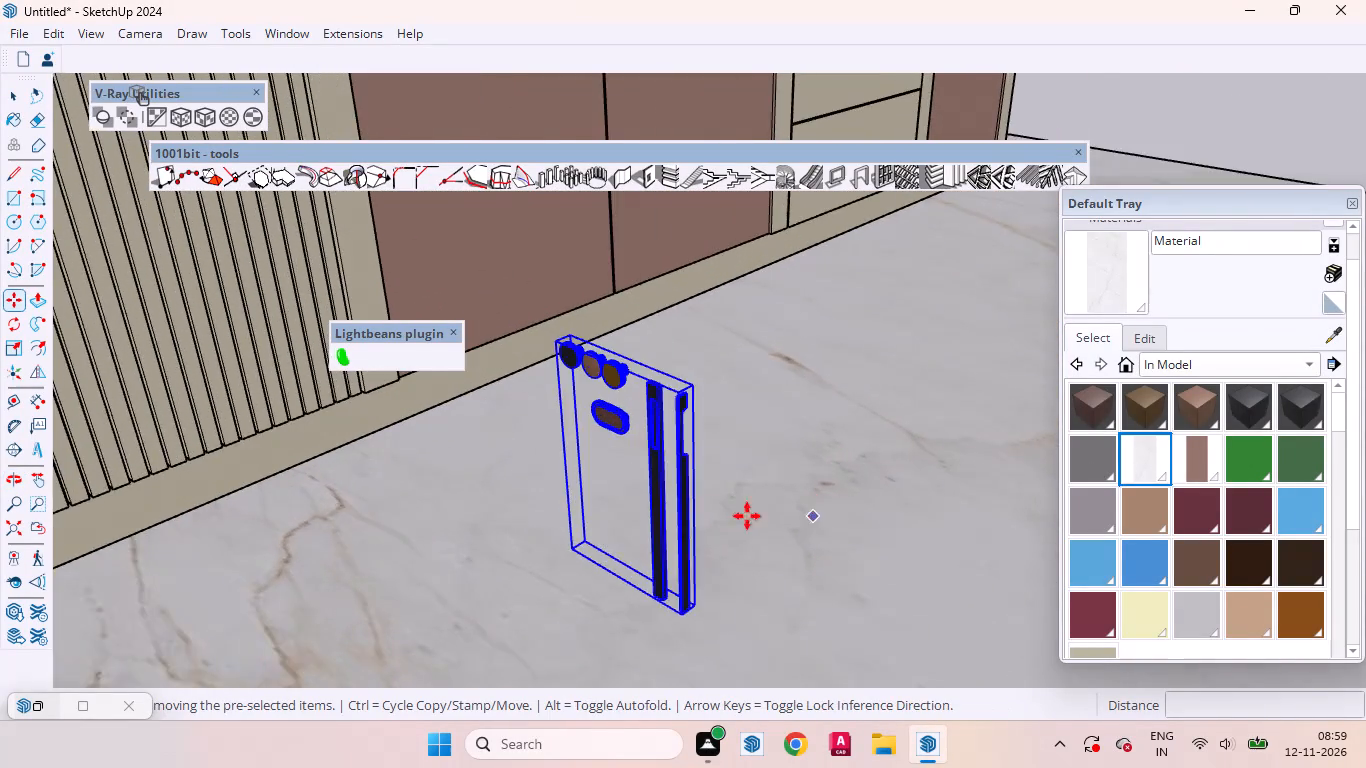
scroll(747, 516, up, 4)
middle_drag(701, 509, 990, 492)
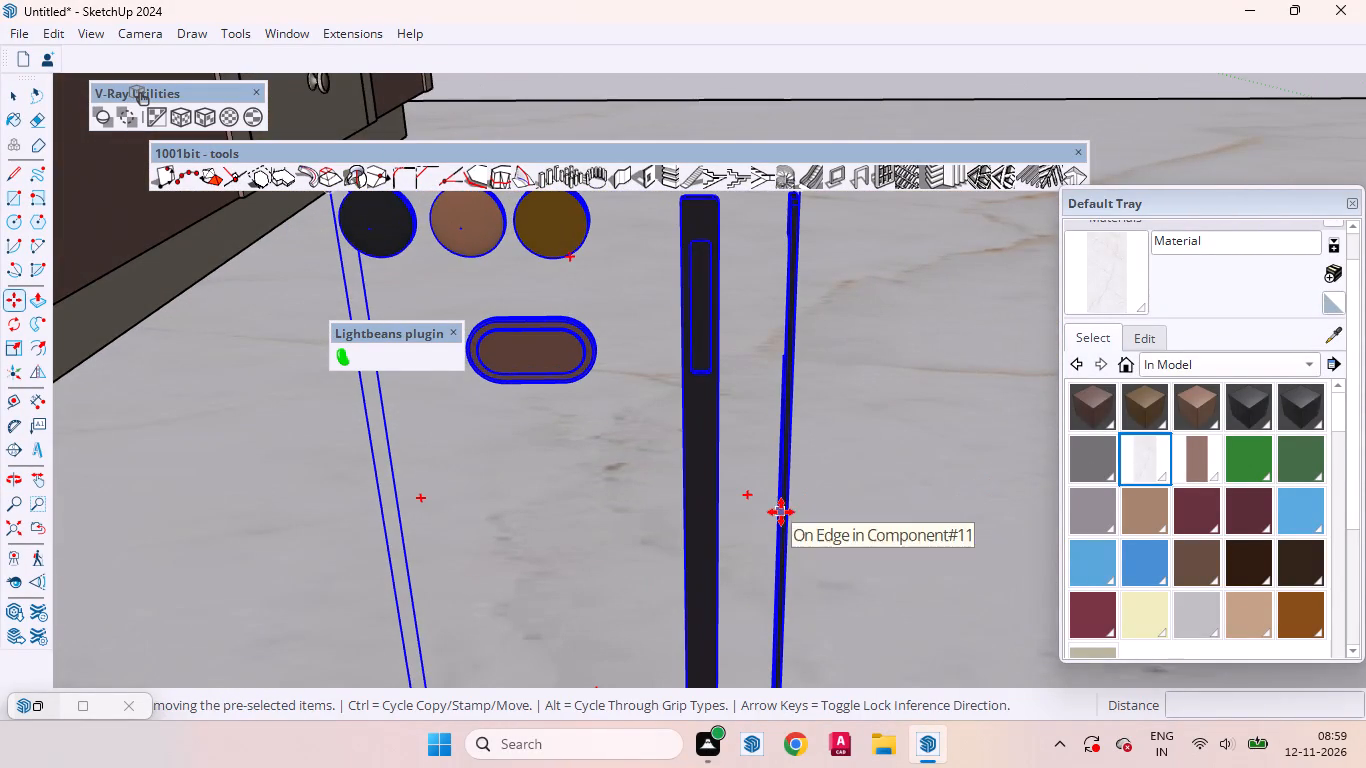
key(space)
scroll(628, 495, down, 9)
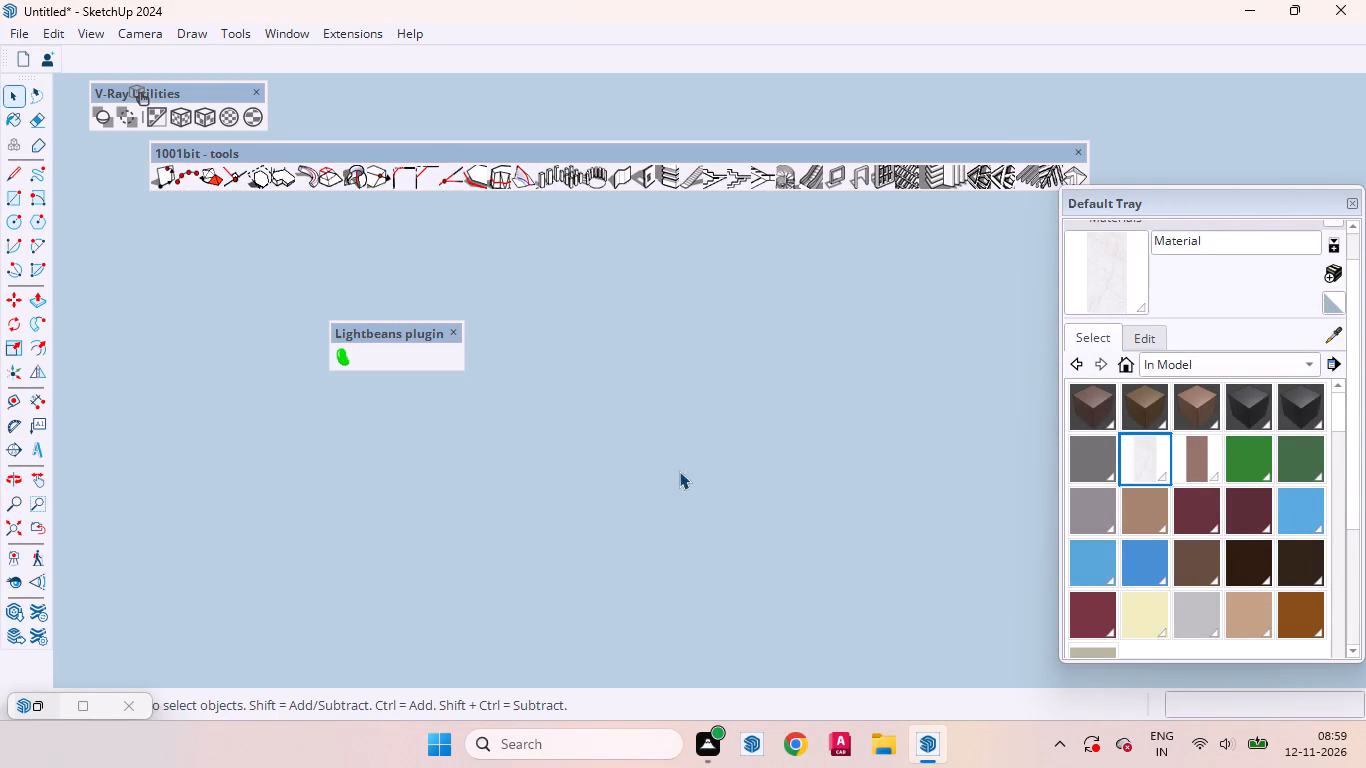
click(37, 529)
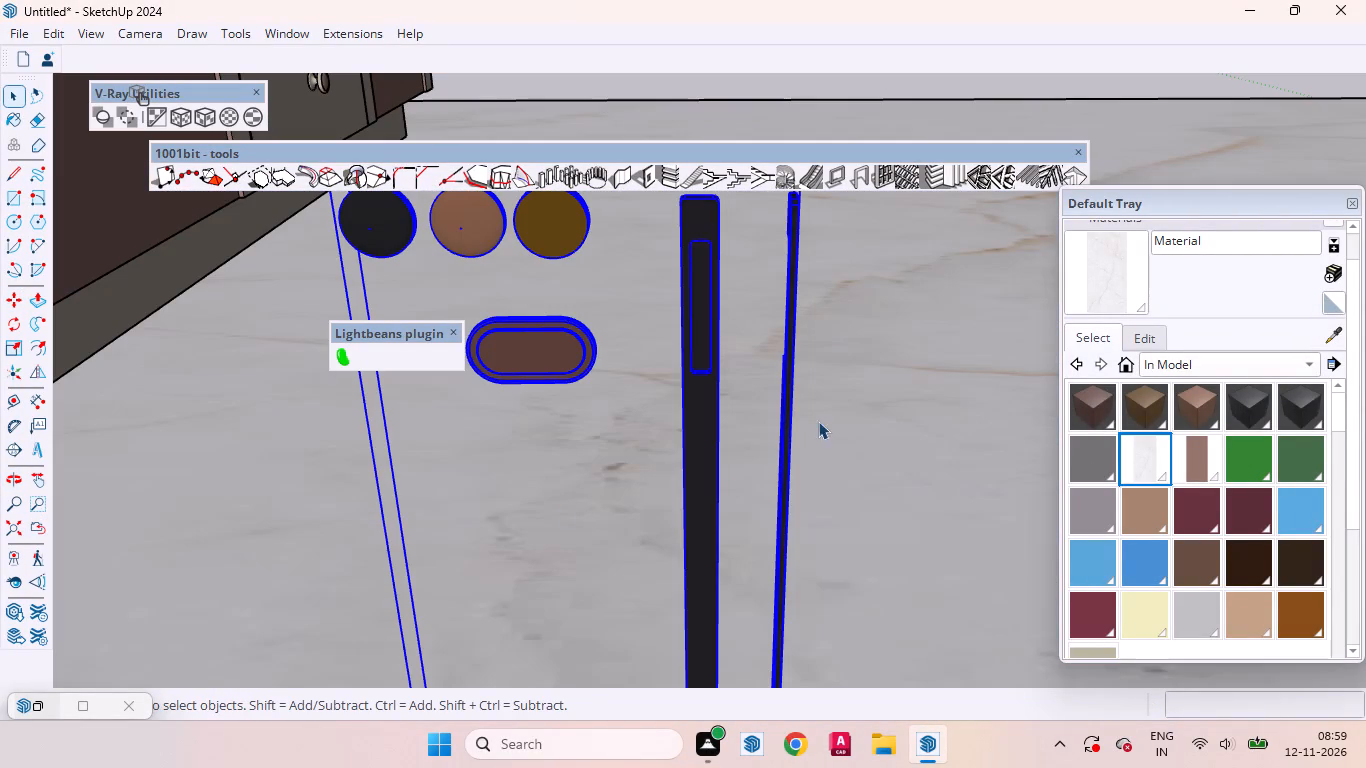
middle_drag(824, 432, 663, 443)
scroll(659, 521, down, 3)
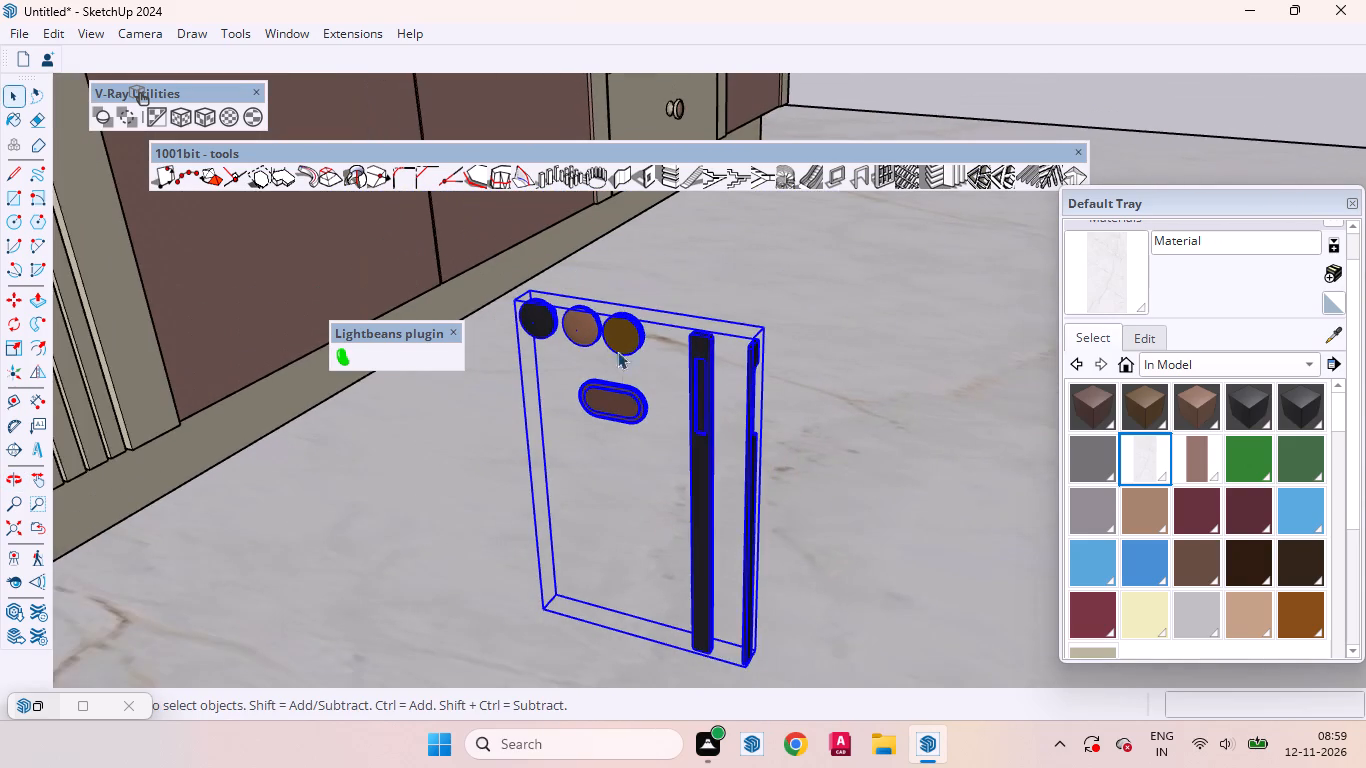
Open the handle set, select the gold round knob to inspect it against the wardrobe, and leave the set.
scroll(607, 334, up, 14)
triple_click(648, 350)
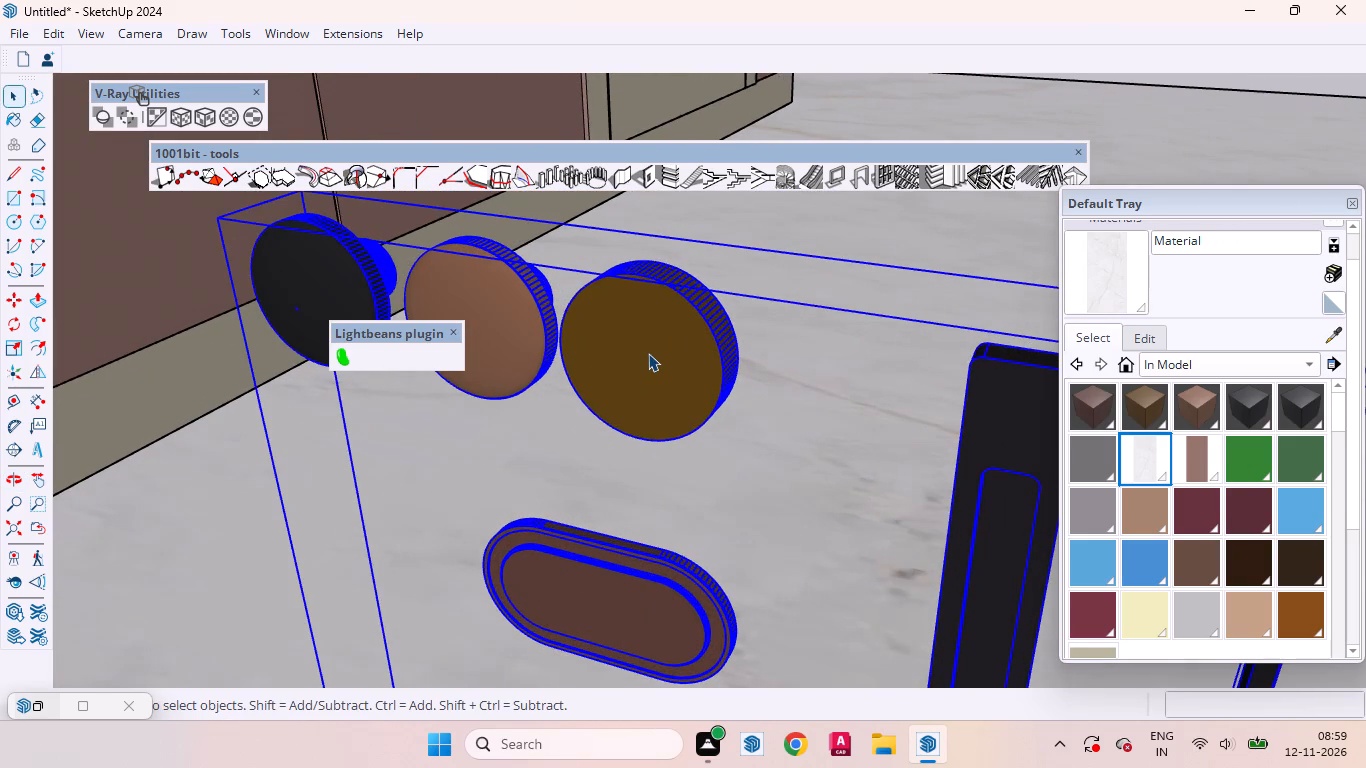
click(645, 354)
scroll(656, 386, down, 20)
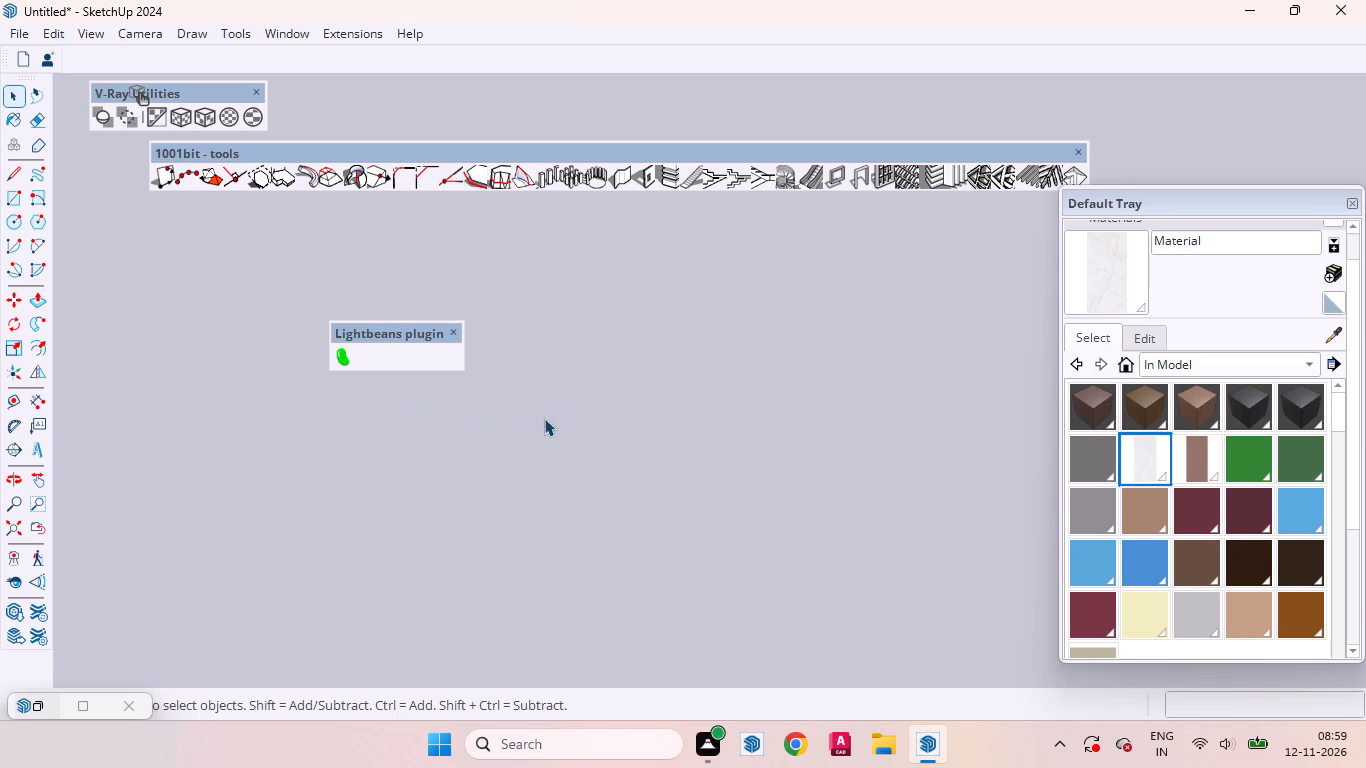
click(41, 532)
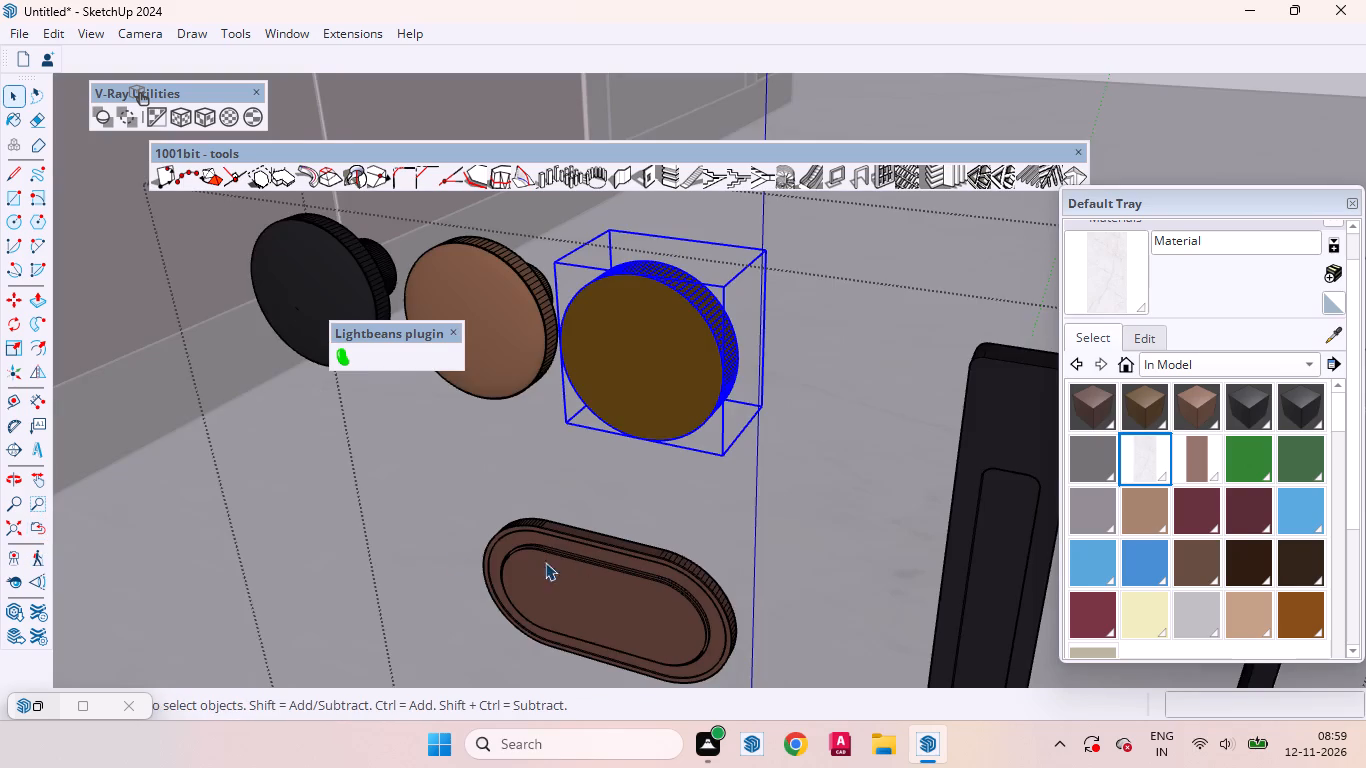
scroll(507, 568, down, 3)
middle_drag(585, 560, 376, 570)
scroll(517, 542, down, 11)
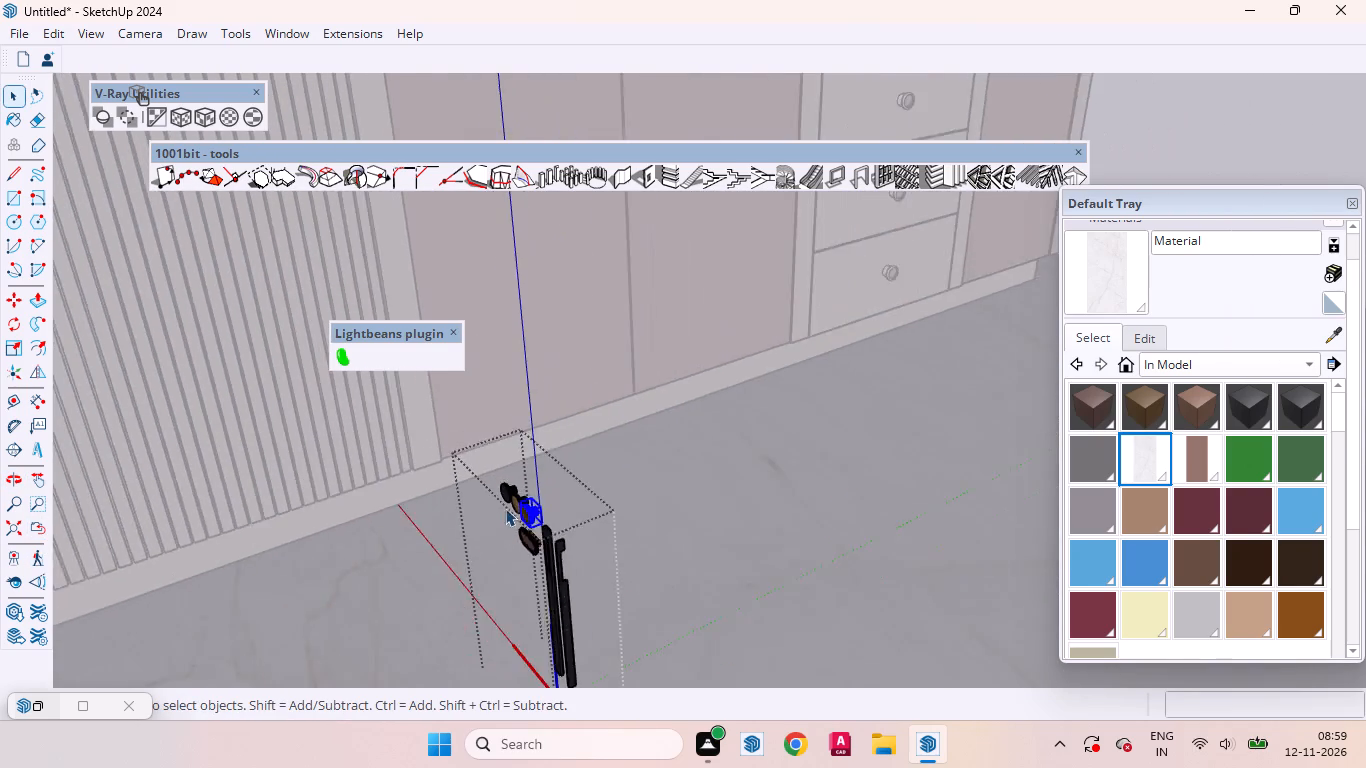
scroll(505, 508, down, 8)
click(961, 320)
Examine the oval handle and the two long black pulls inside the placed handle set, then leave the set.
scroll(638, 493, up, 6)
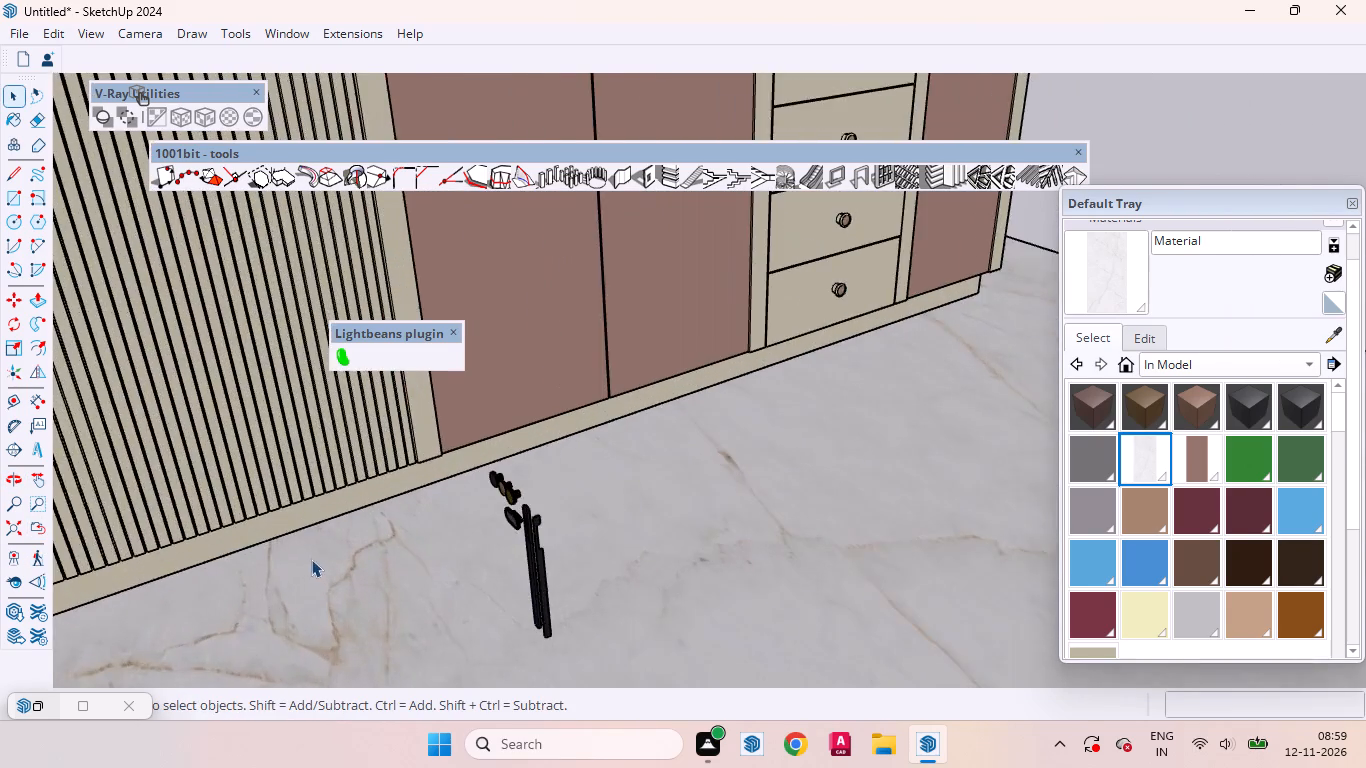
scroll(311, 559, up, 9)
middle_drag(587, 549, 839, 451)
scroll(713, 451, up, 3)
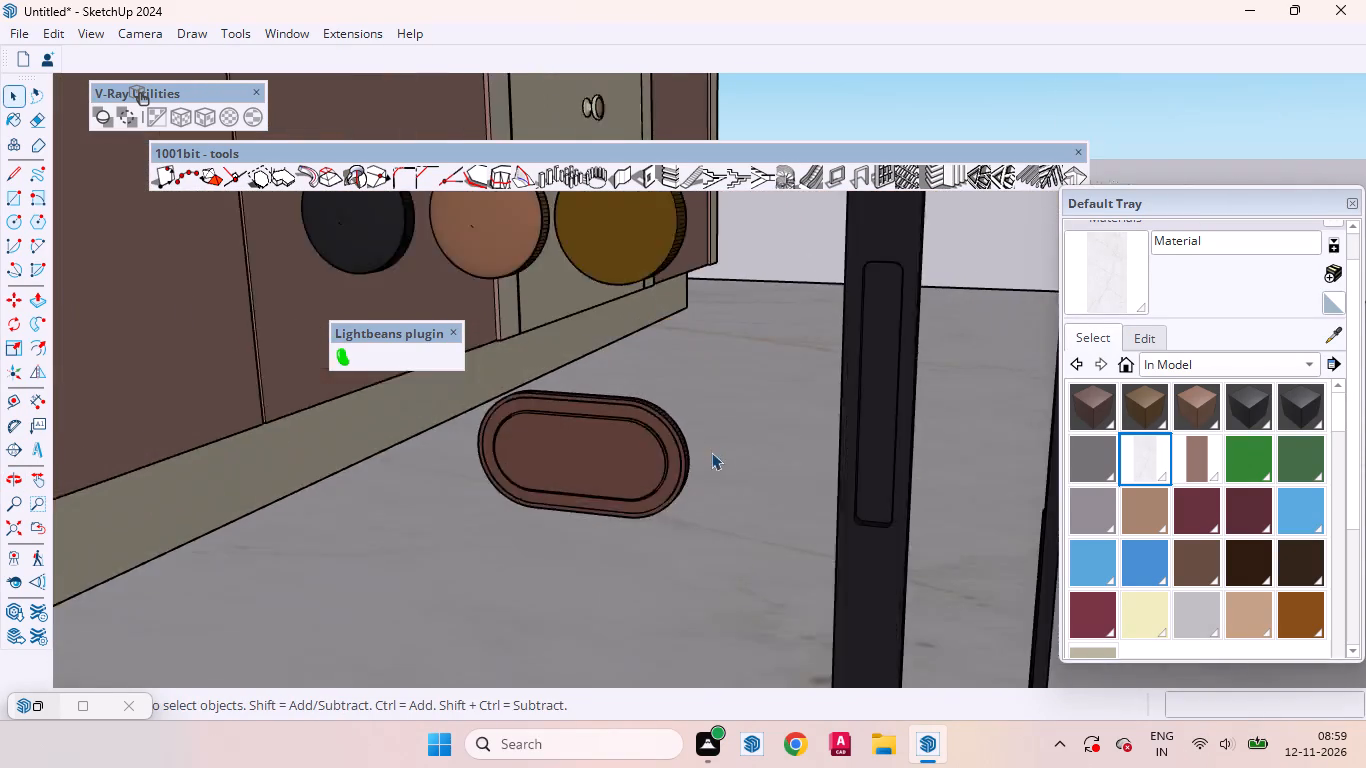
scroll(711, 452, up, 1)
scroll(628, 466, down, 4)
middle_drag(589, 483, 688, 436)
scroll(562, 477, up, 2)
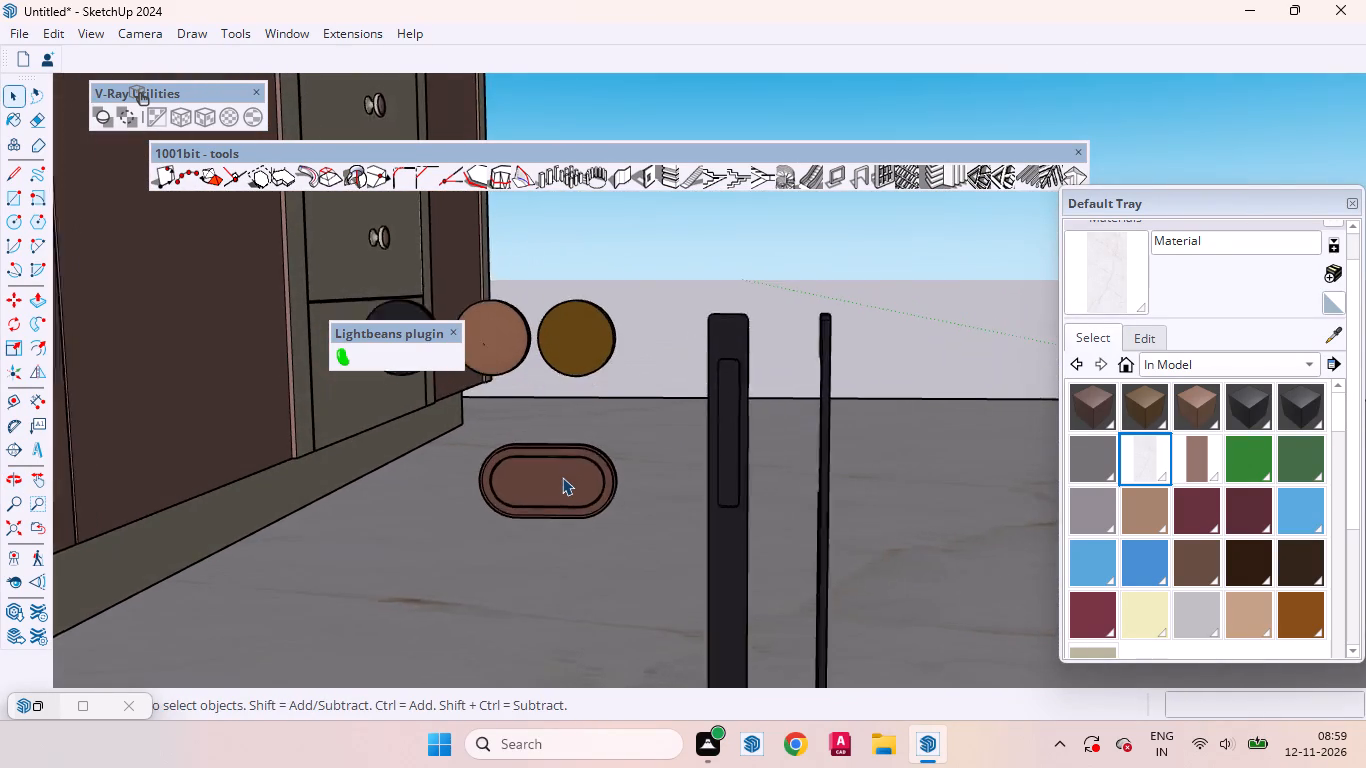
scroll(562, 477, up, 4)
click(554, 488)
double_click(574, 485)
click(550, 486)
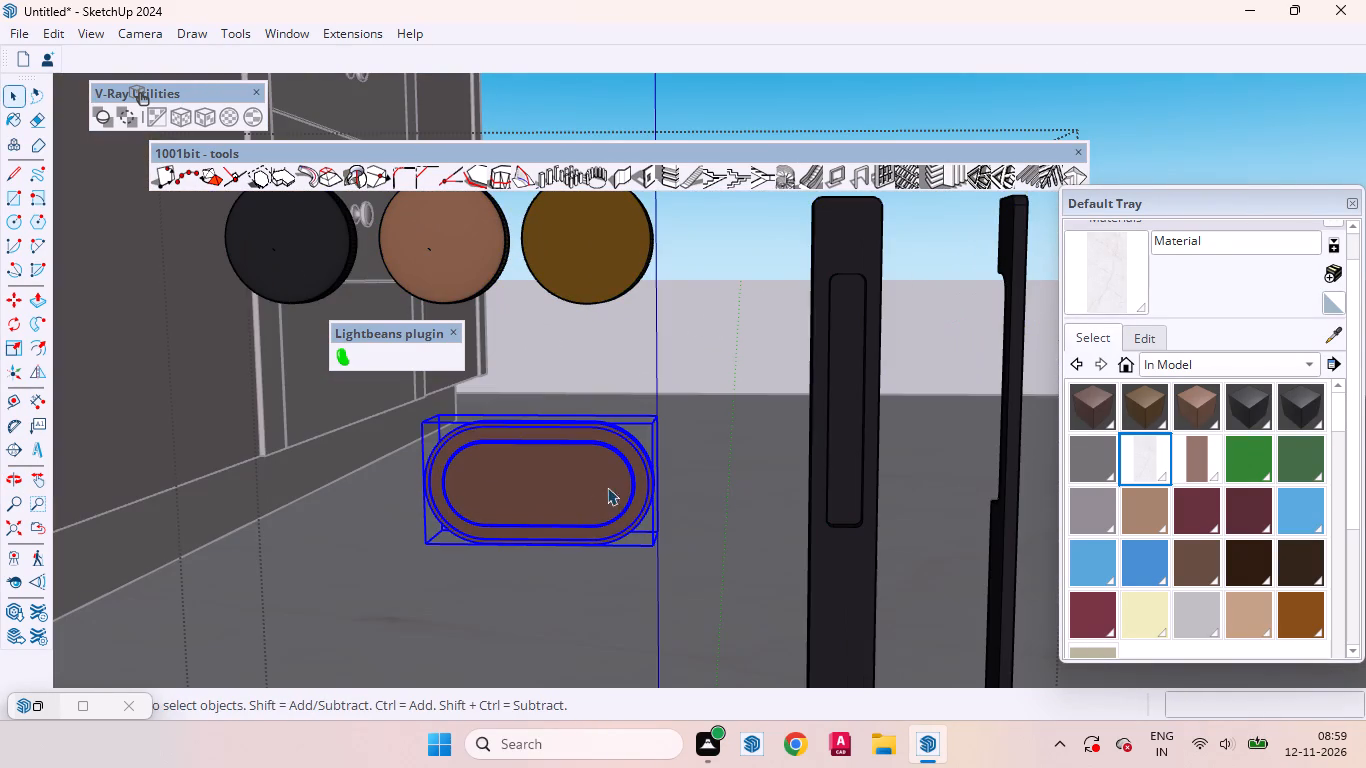
click(836, 415)
scroll(621, 494, down, 12)
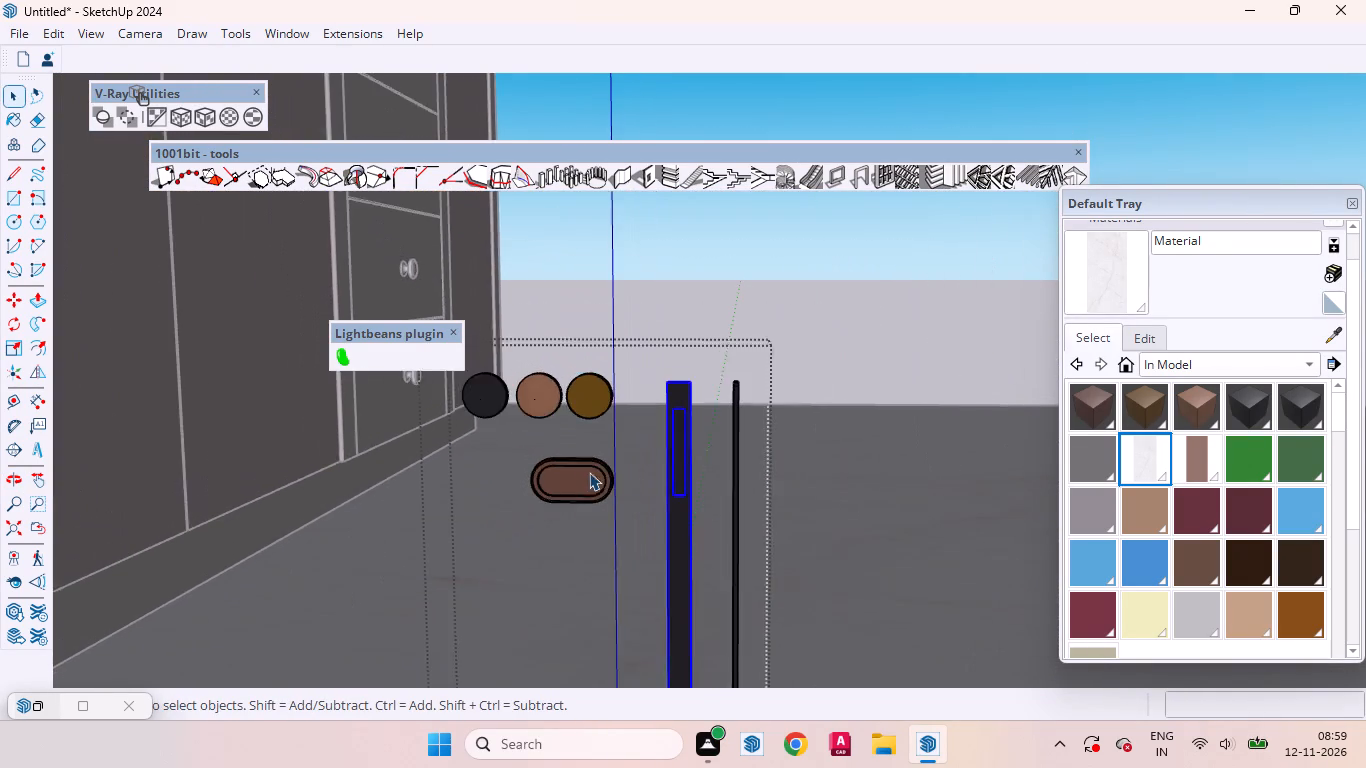
scroll(741, 475, up, 3)
scroll(702, 476, down, 3)
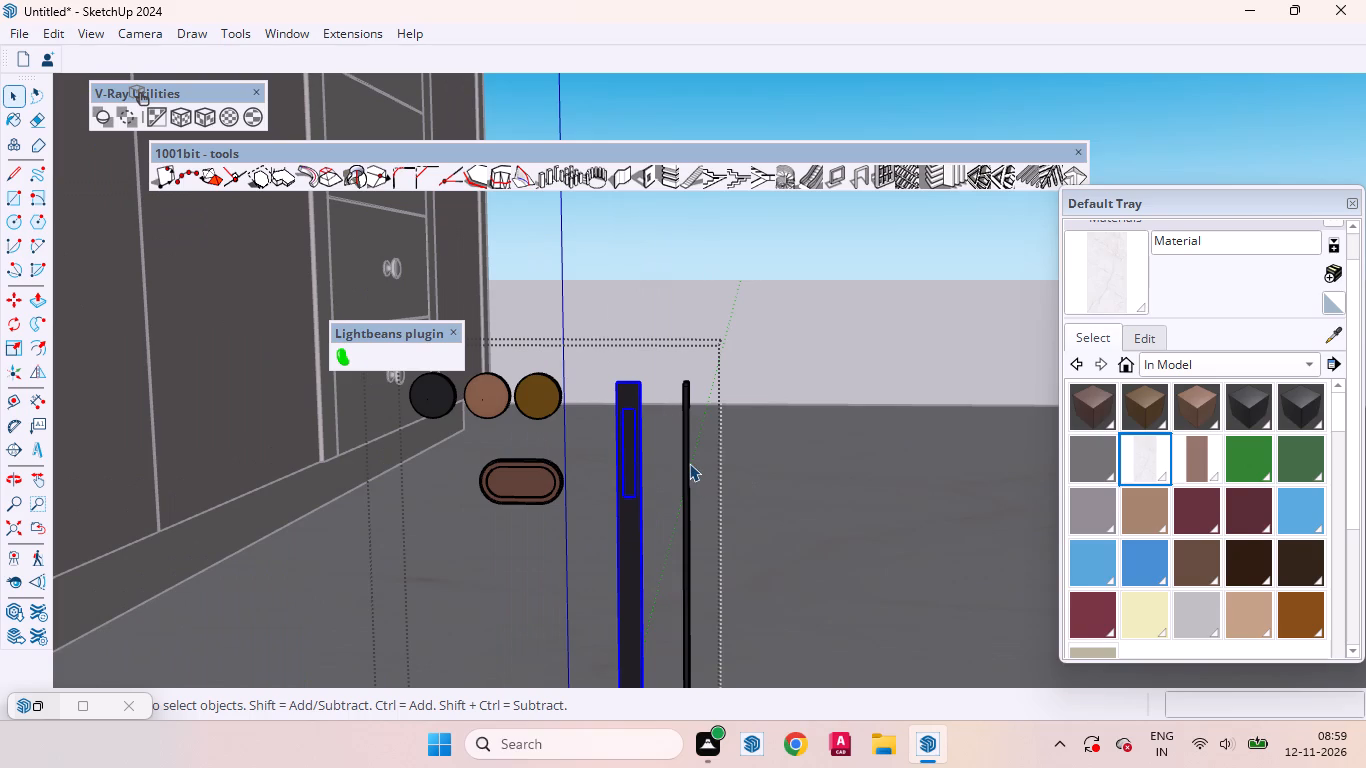
click(689, 463)
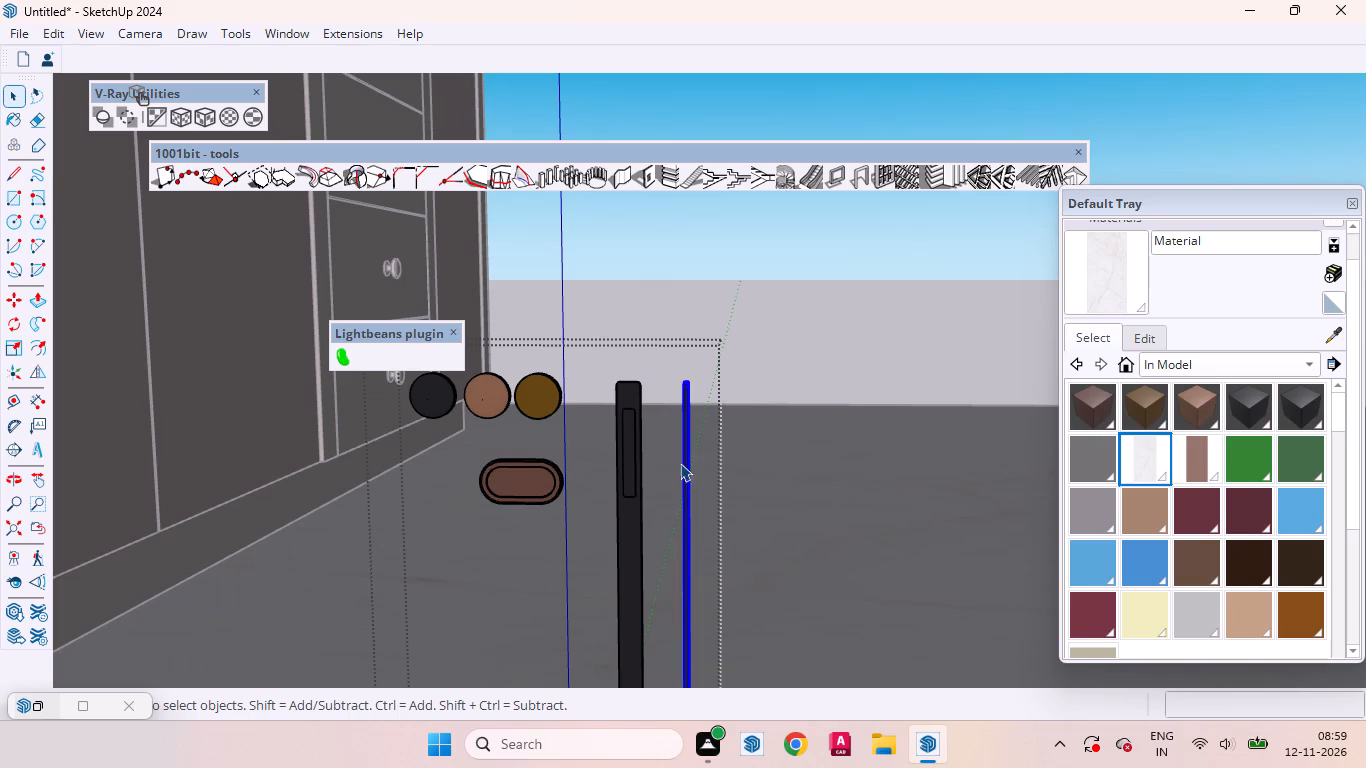
click(902, 291)
Explode the imported handle set into separate handles.
click(626, 419)
right_click(621, 422)
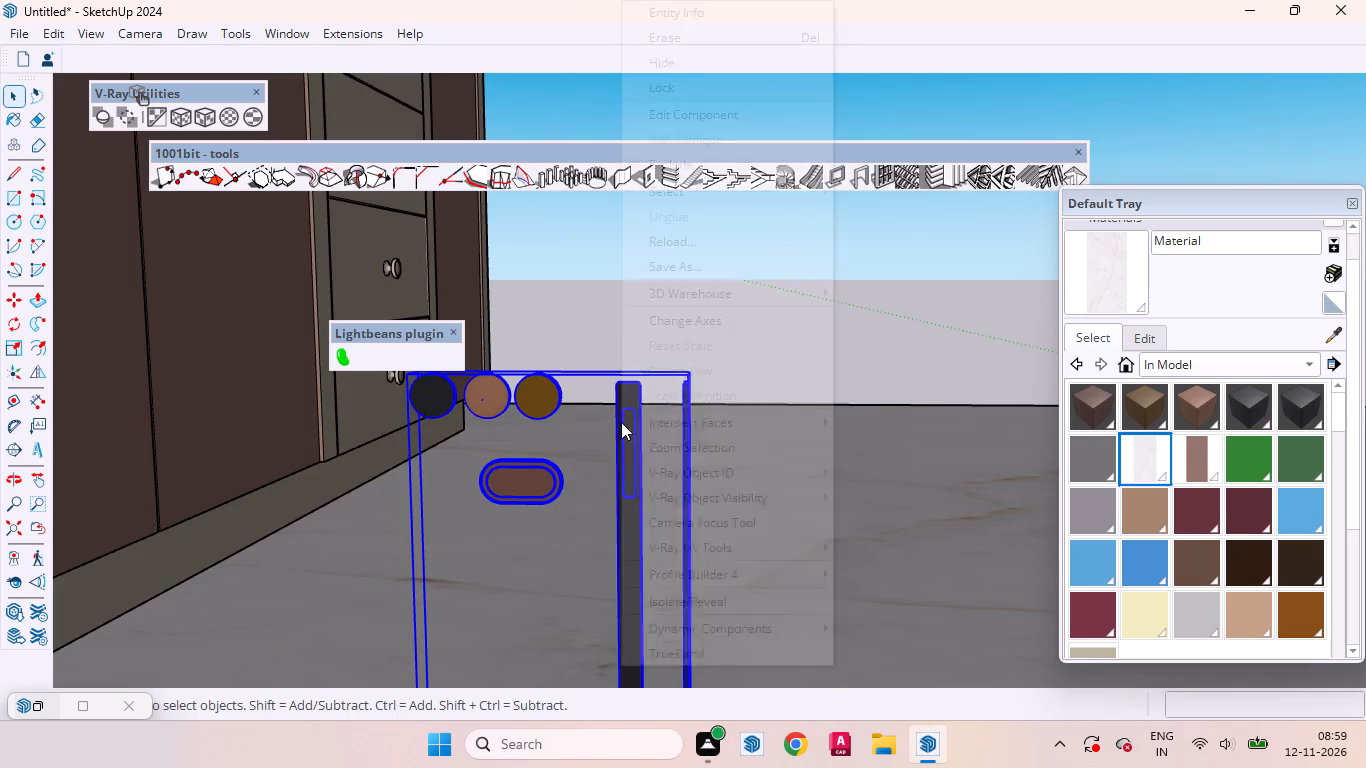
click(686, 161)
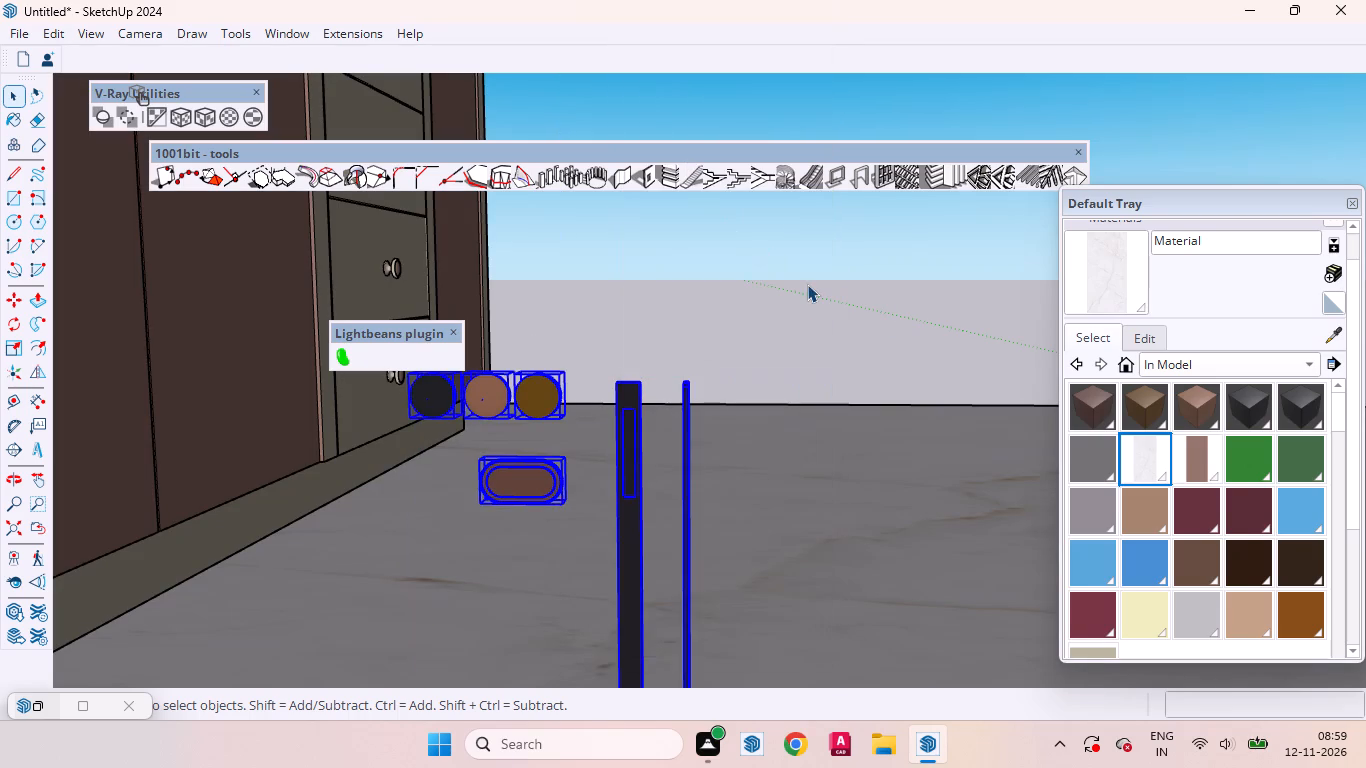
click(809, 285)
Rotate the slim long black pull 90 degrees about the vertical axis on the floor in front of the wardrobe.
click(685, 404)
middle_drag(702, 441, 683, 446)
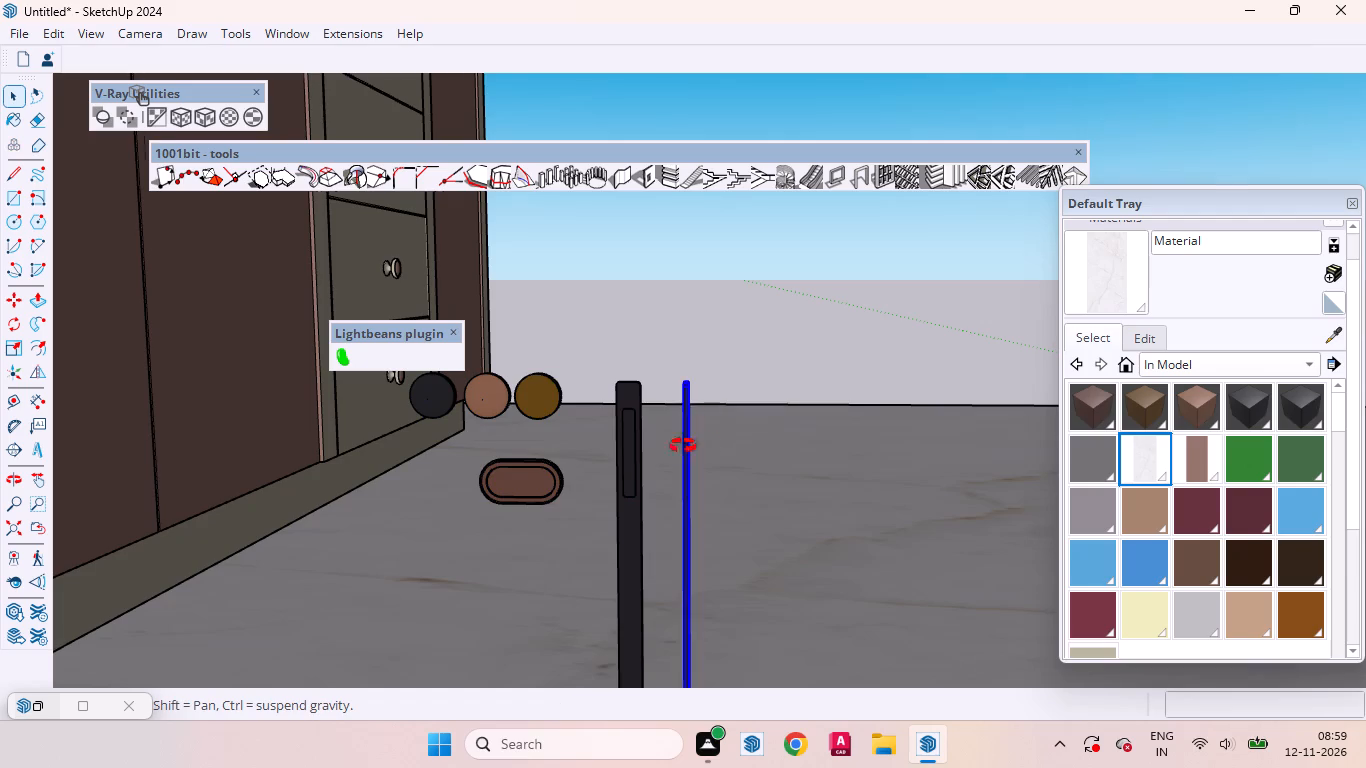
middle_drag(683, 446, 256, 526)
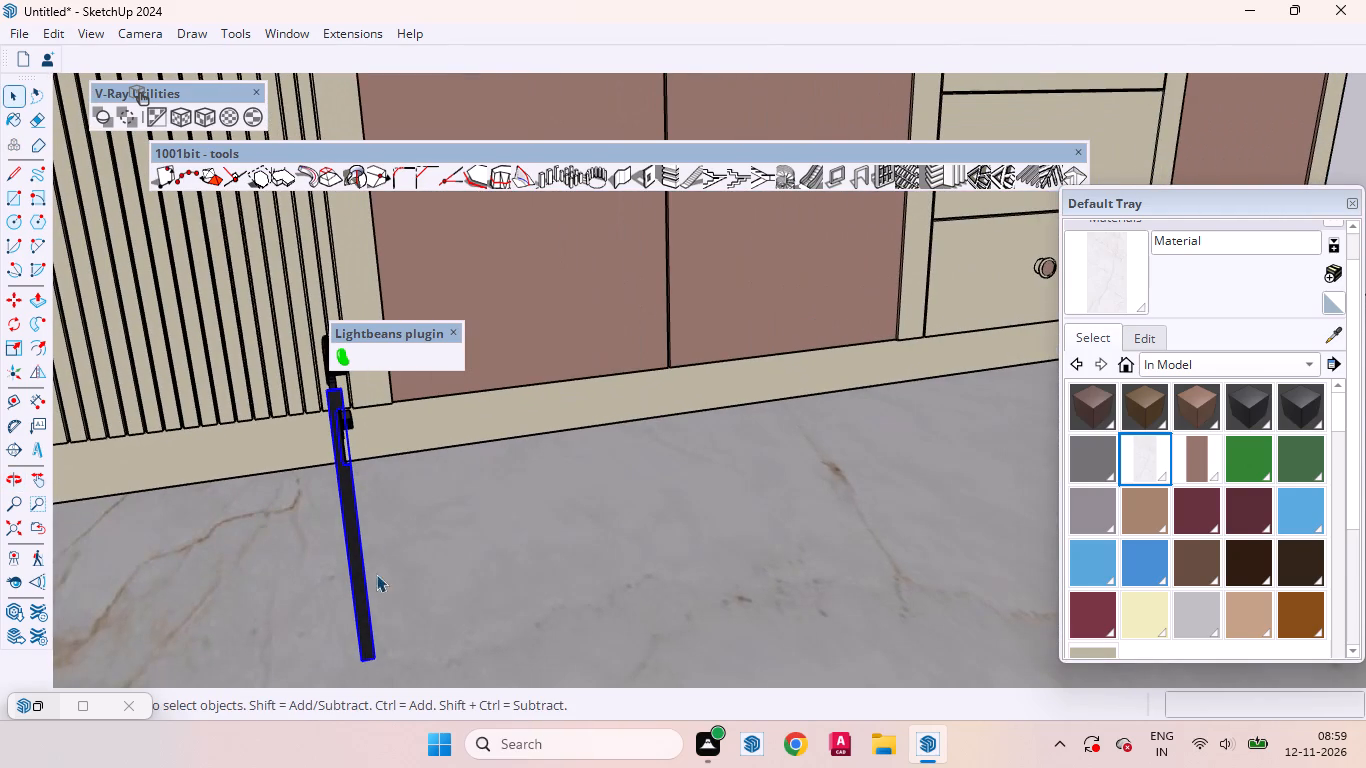
scroll(447, 533, down, 13)
key(q)
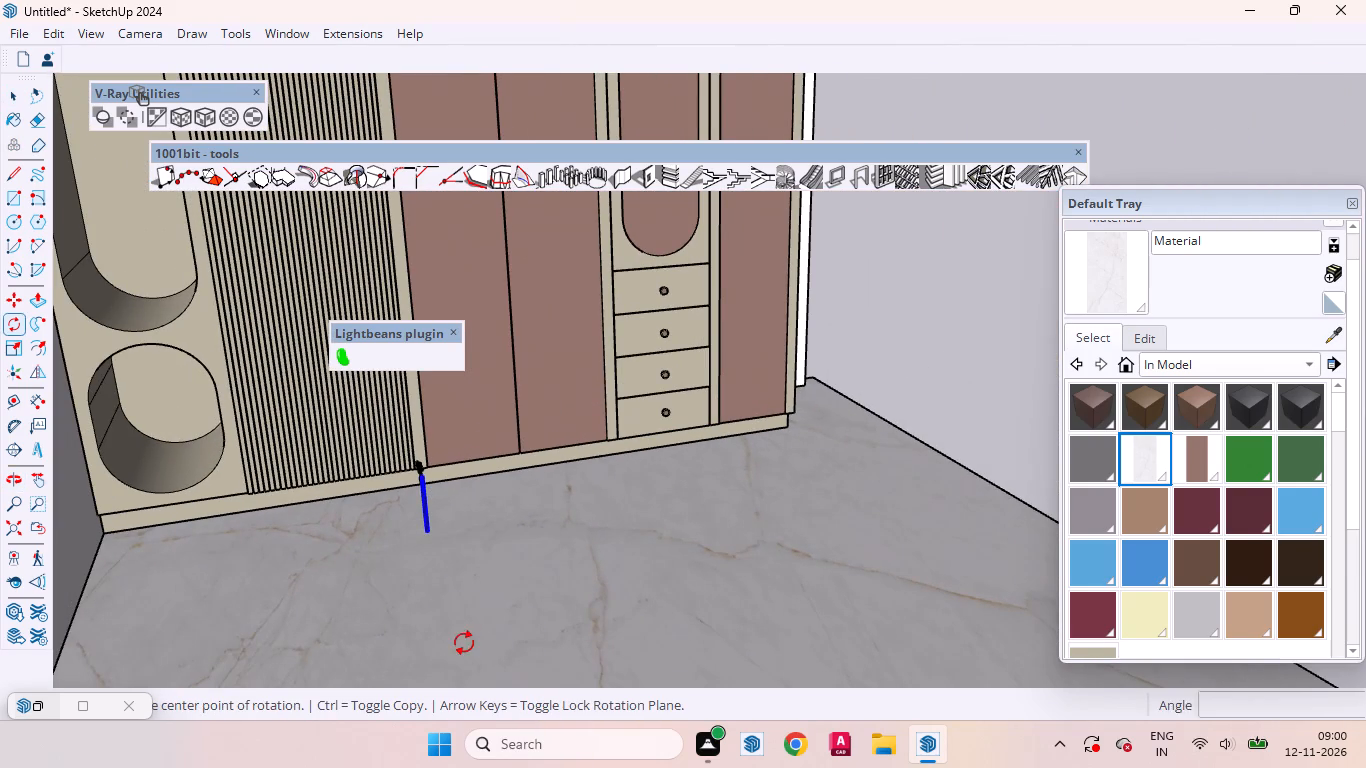
click(418, 612)
click(481, 609)
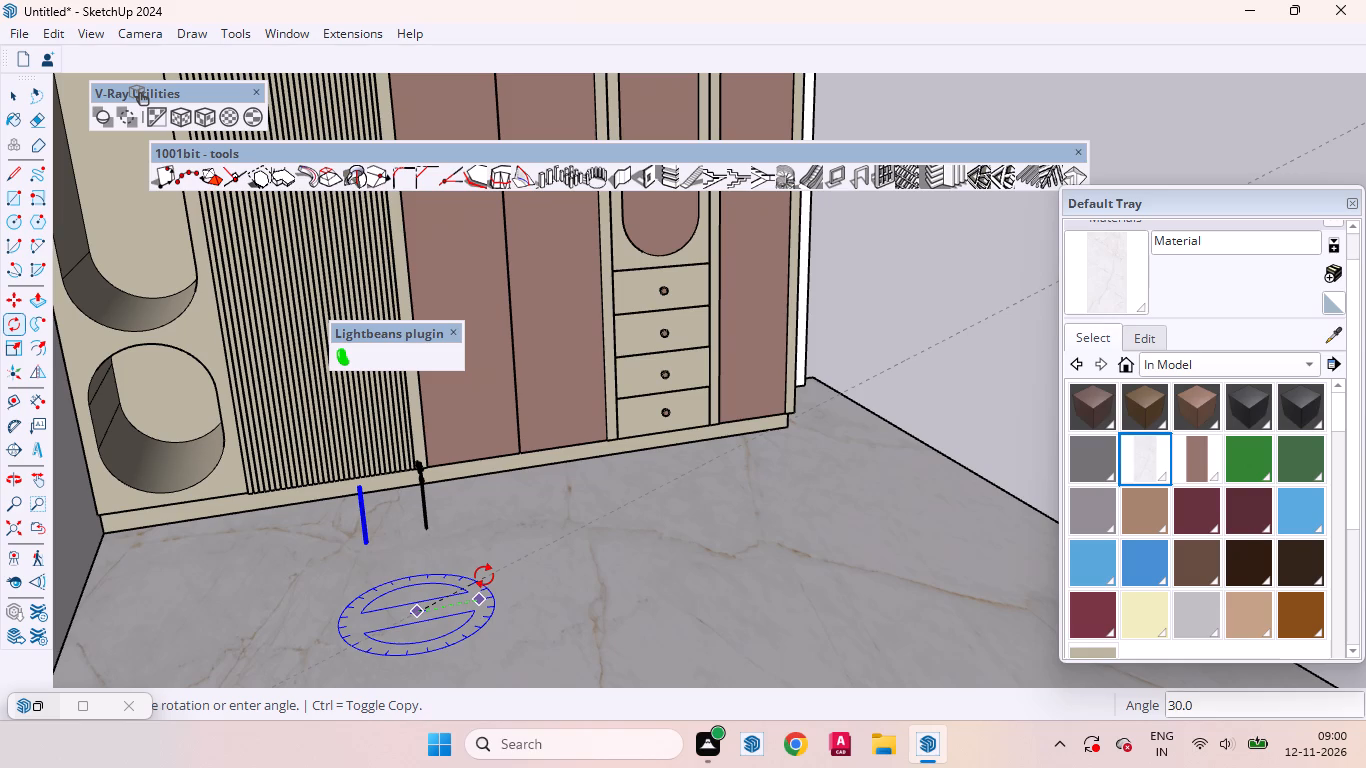
text(90)
key(Return)
key(space)
scroll(322, 578, up, 6)
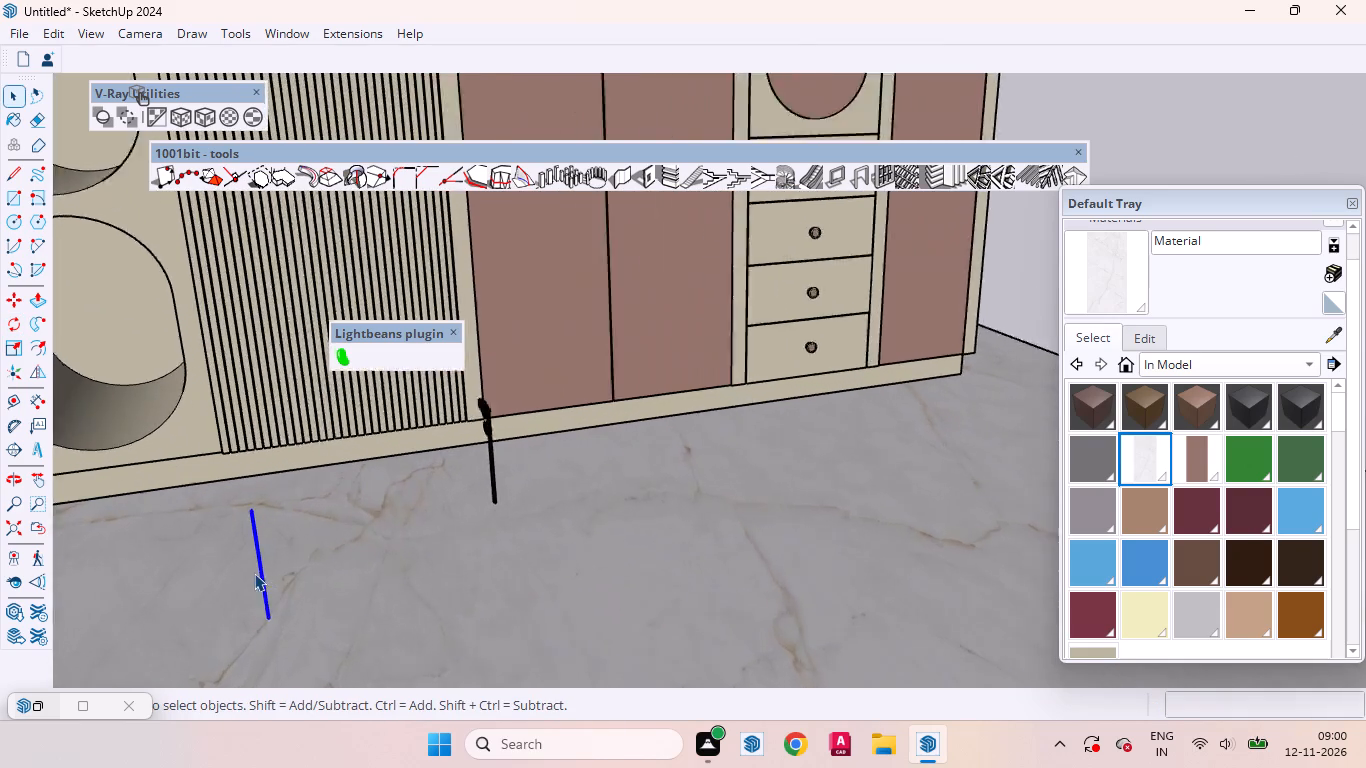
scroll(254, 573, up, 10)
scroll(253, 462, down, 4)
middle_drag(273, 501, 96, 500)
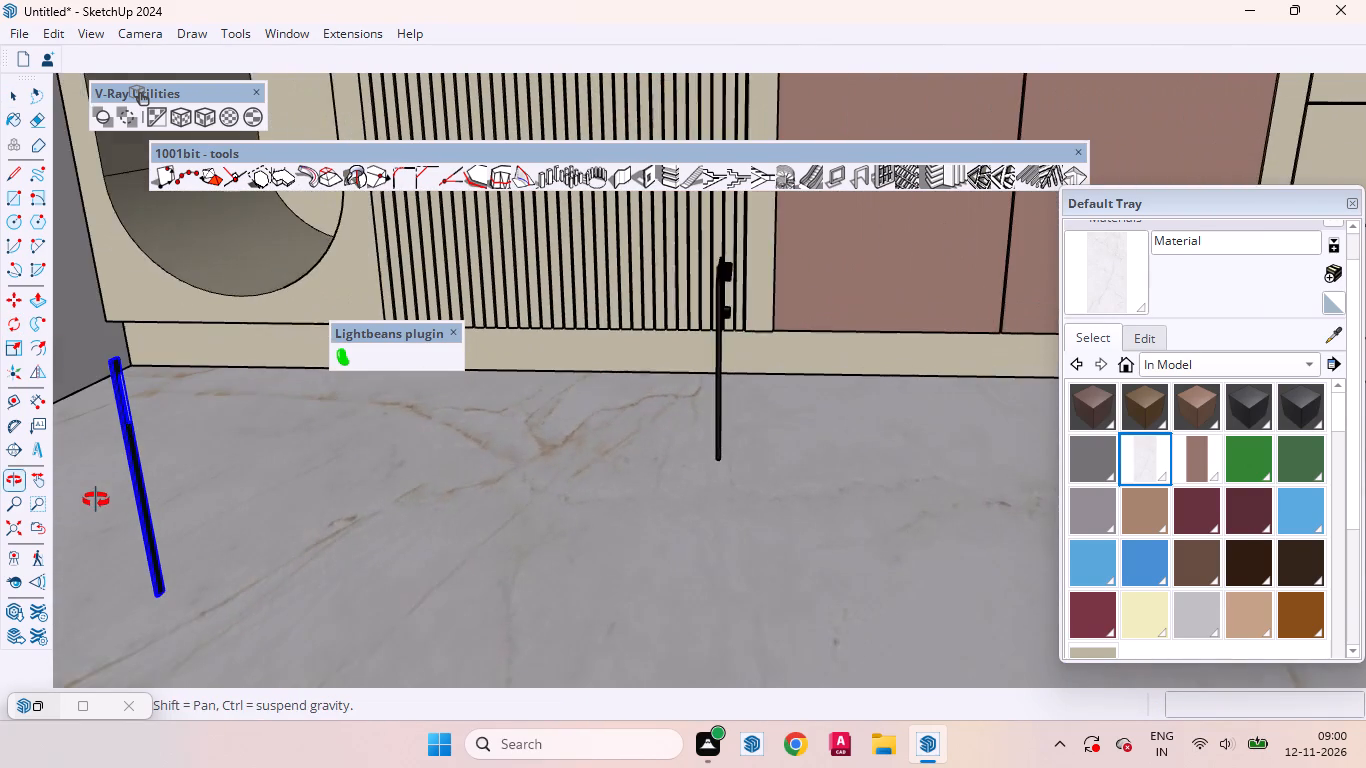
middle_drag(96, 500, 98, 500)
scroll(332, 551, down, 20)
scroll(332, 551, down, 3)
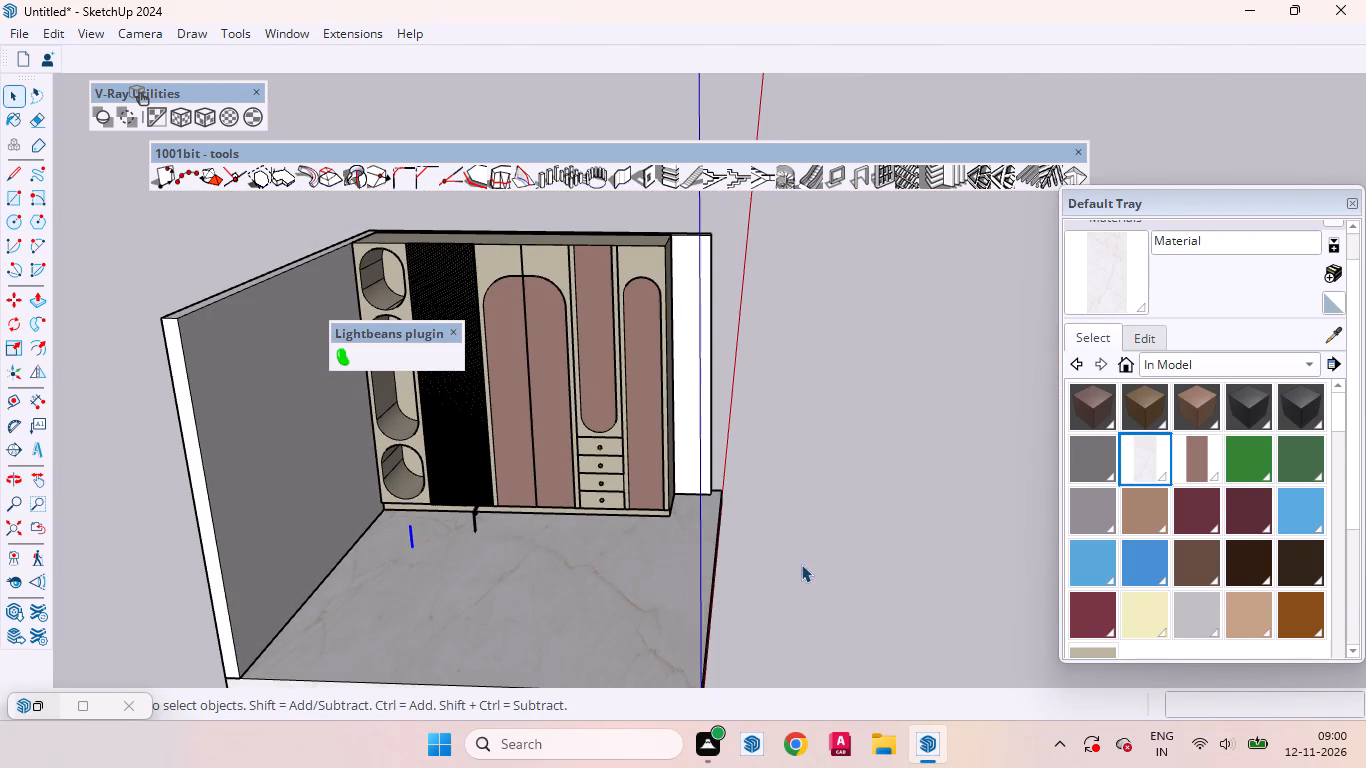
click(808, 568)
Create a vertical guide 0.5 inch in from the meeting edge of the double wardrobe's left shutter.
scroll(388, 527, up, 12)
scroll(487, 572, down, 7)
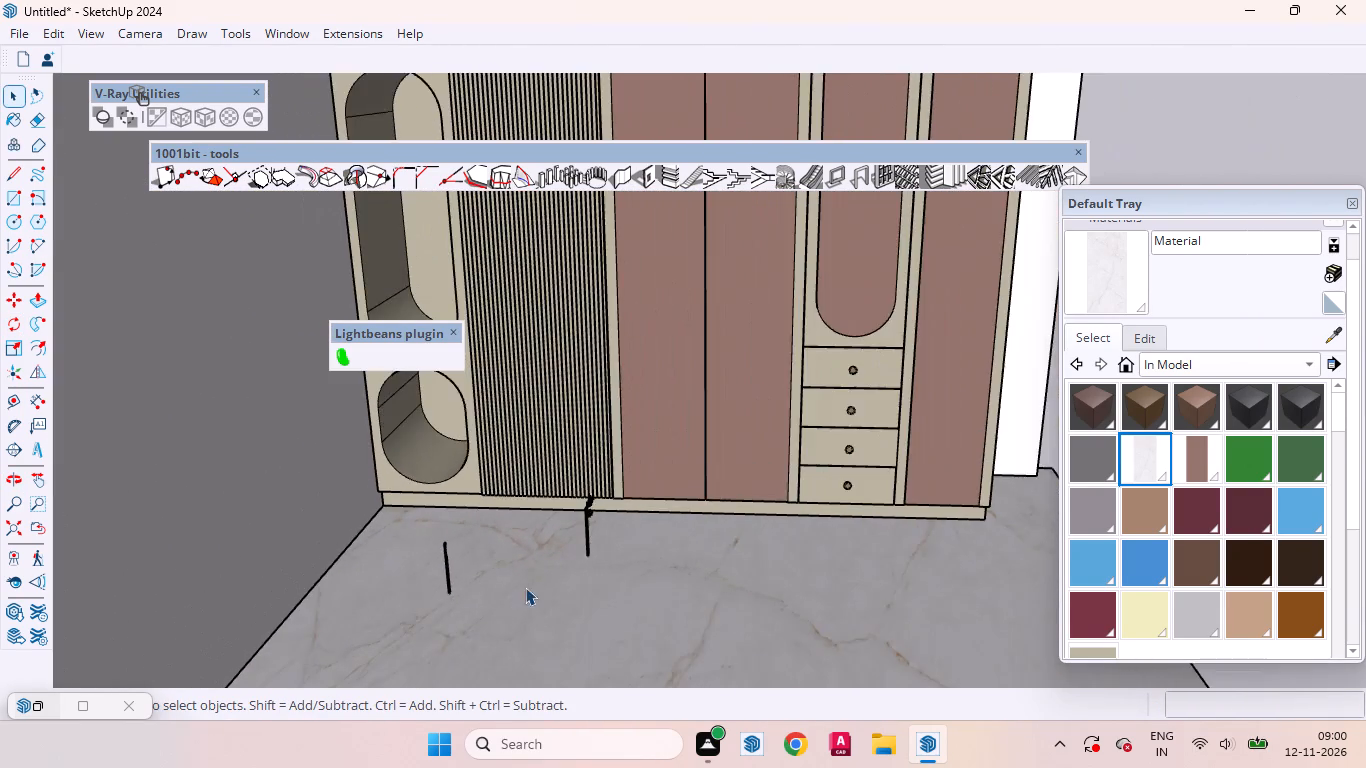
scroll(525, 587, down, 2)
middle_drag(588, 534, 677, 501)
scroll(448, 598, up, 9)
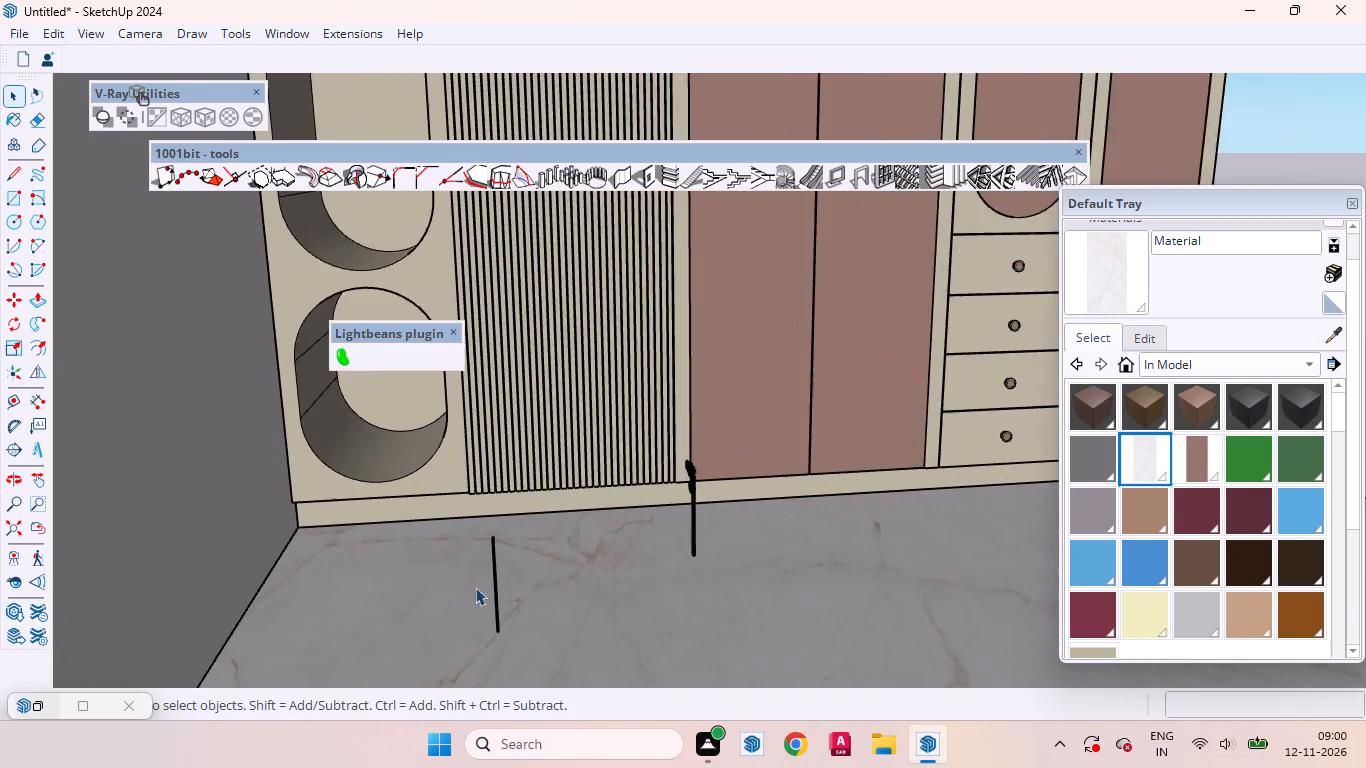
scroll(475, 587, up, 10)
scroll(388, 610, down, 10)
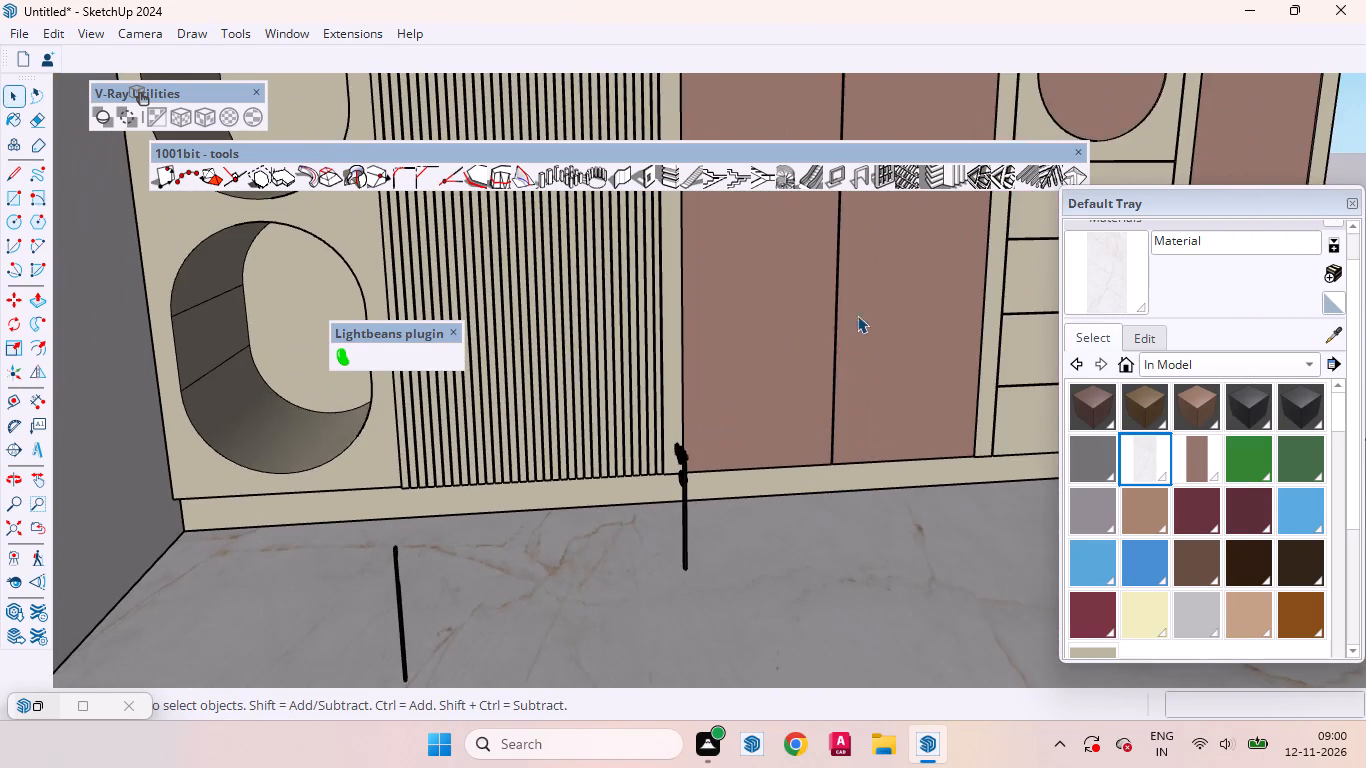
scroll(864, 295, up, 8)
middle_drag(840, 433, 801, 424)
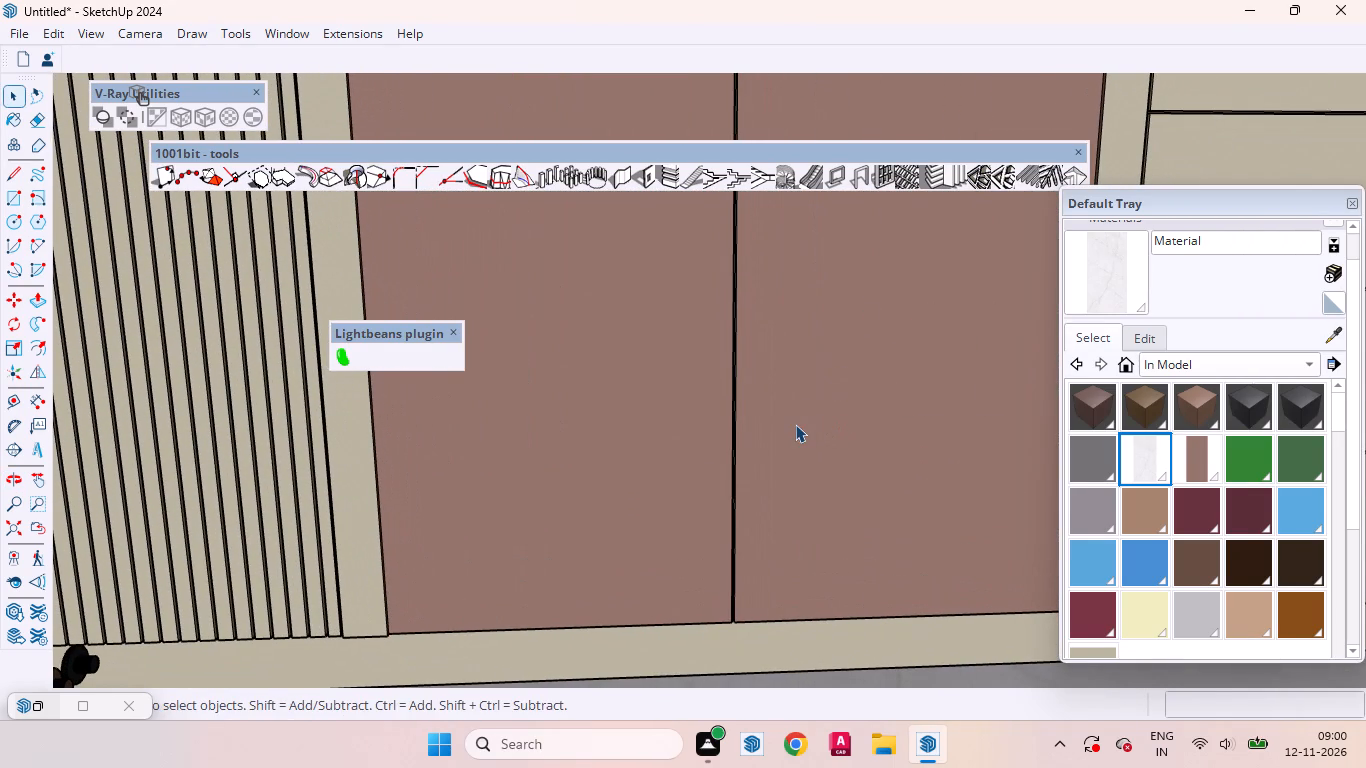
key(t)
scroll(652, 397, up, 8)
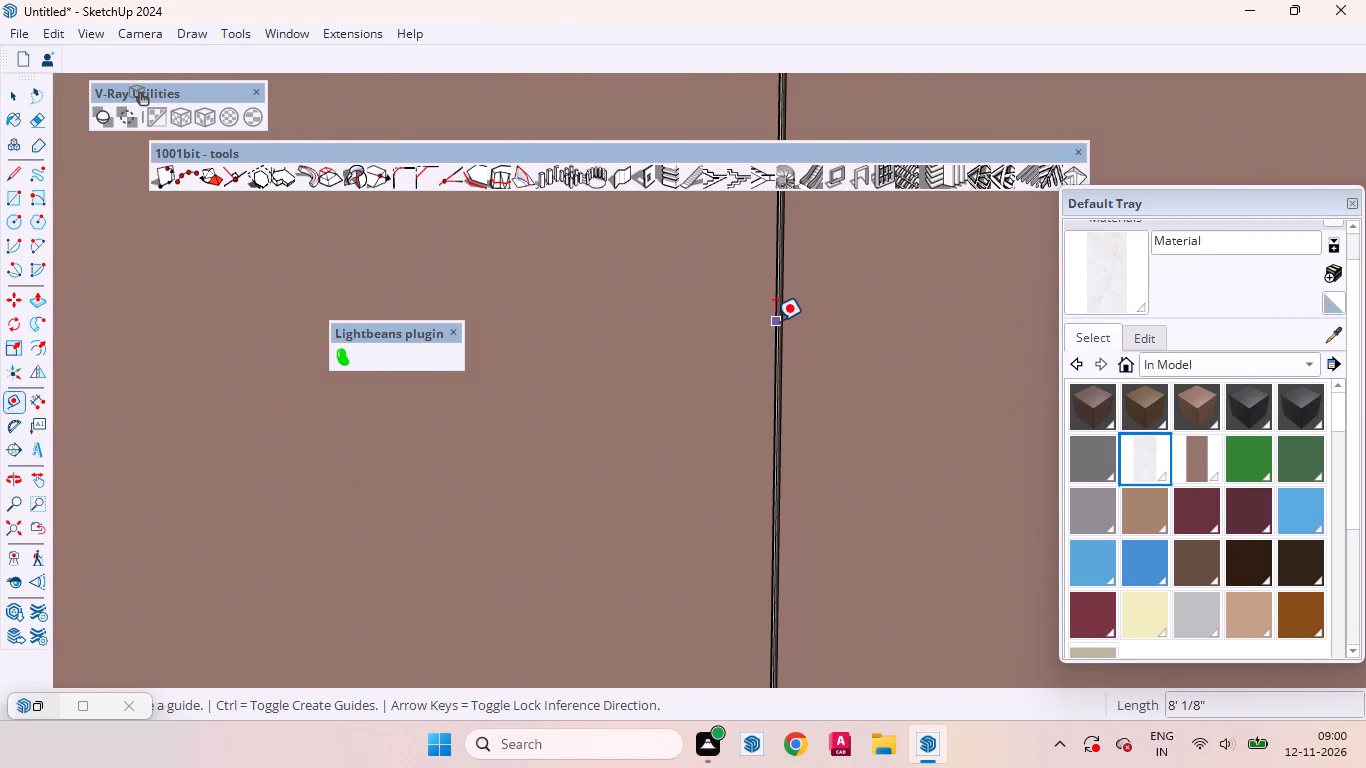
click(775, 321)
text(0.)
key(5)
key(Return)
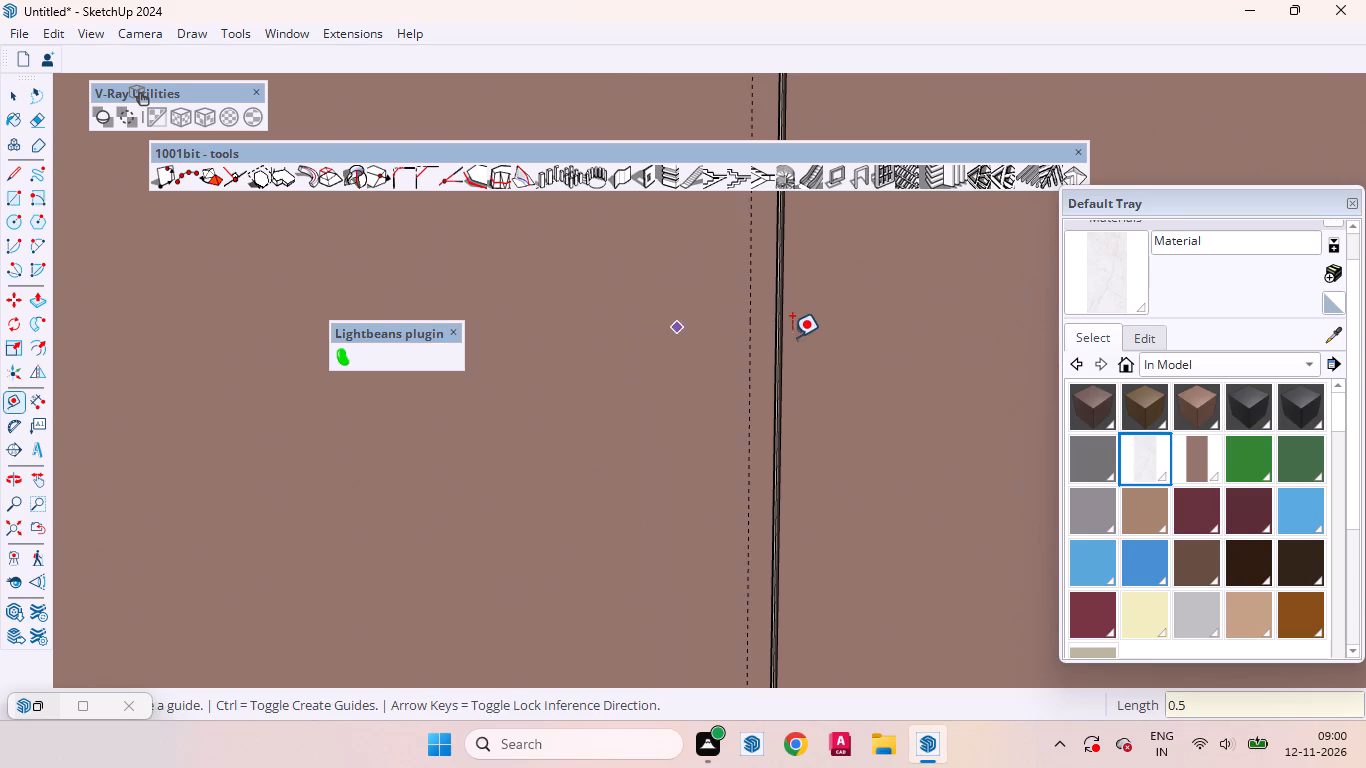
Create a matching vertical guide 0.5 inch in from the meeting edge of the right shutter.
scroll(799, 338, up, 8)
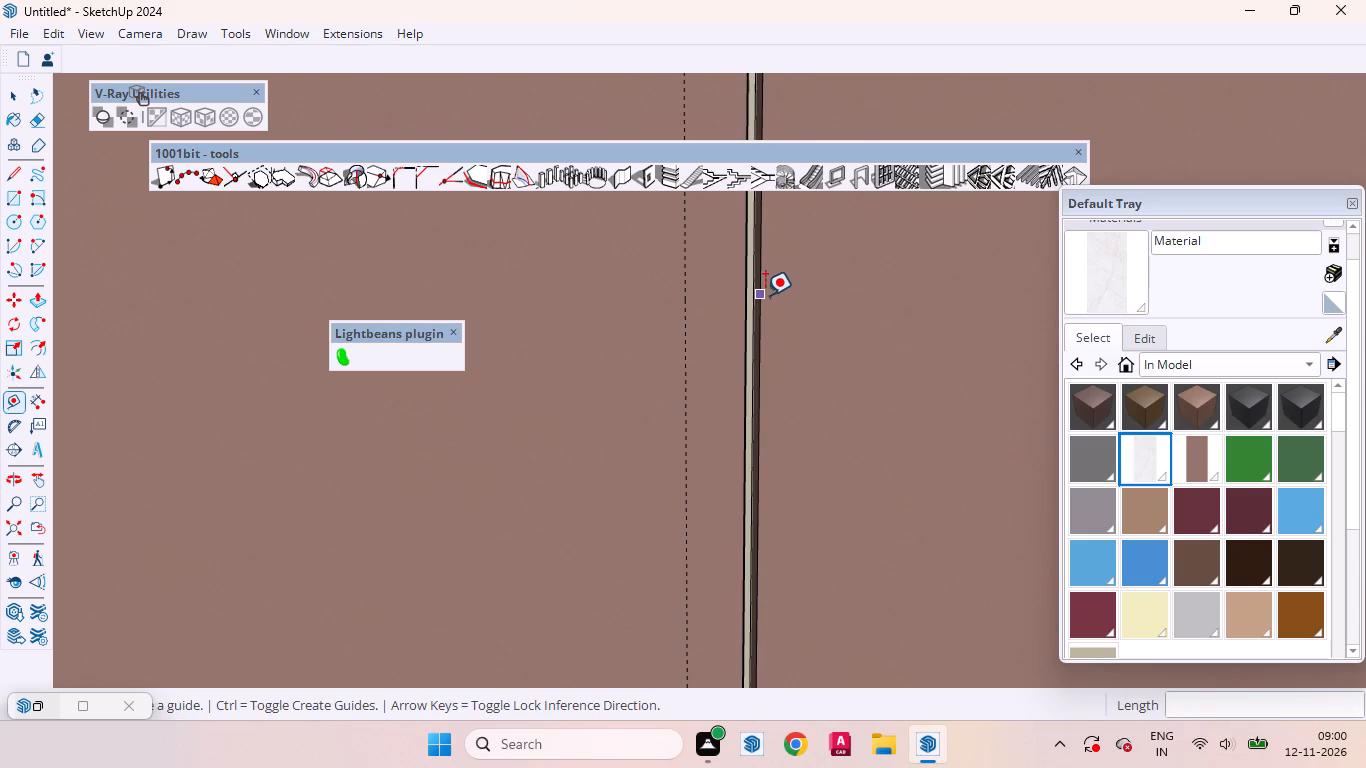
click(765, 295)
text(0.5)
key(Return)
key(space)
scroll(730, 394, down, 14)
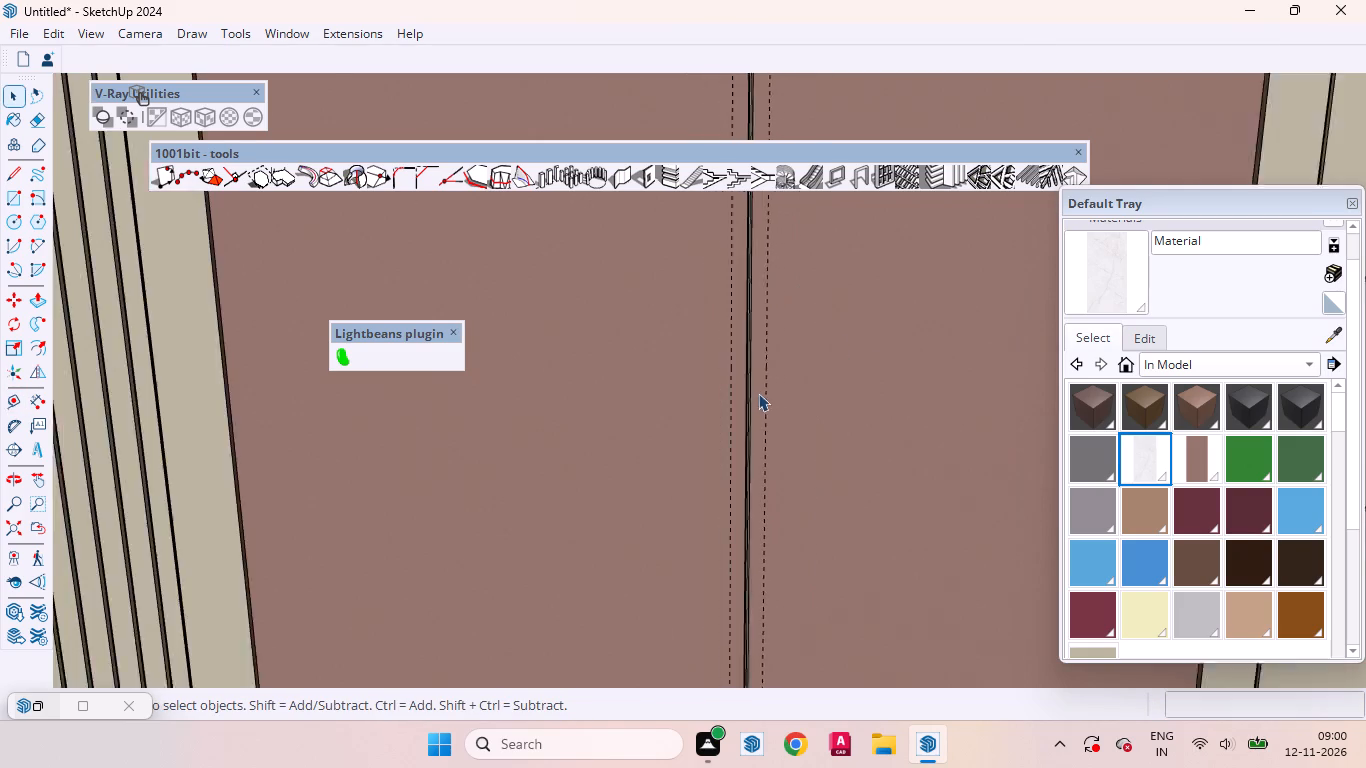
Create a horizontal guide 4' above the bottom edge of the double shutters.
scroll(758, 393, down, 7)
scroll(748, 390, up, 1)
scroll(709, 375, down, 12)
middle_drag(846, 485, 801, 486)
scroll(792, 537, down, 5)
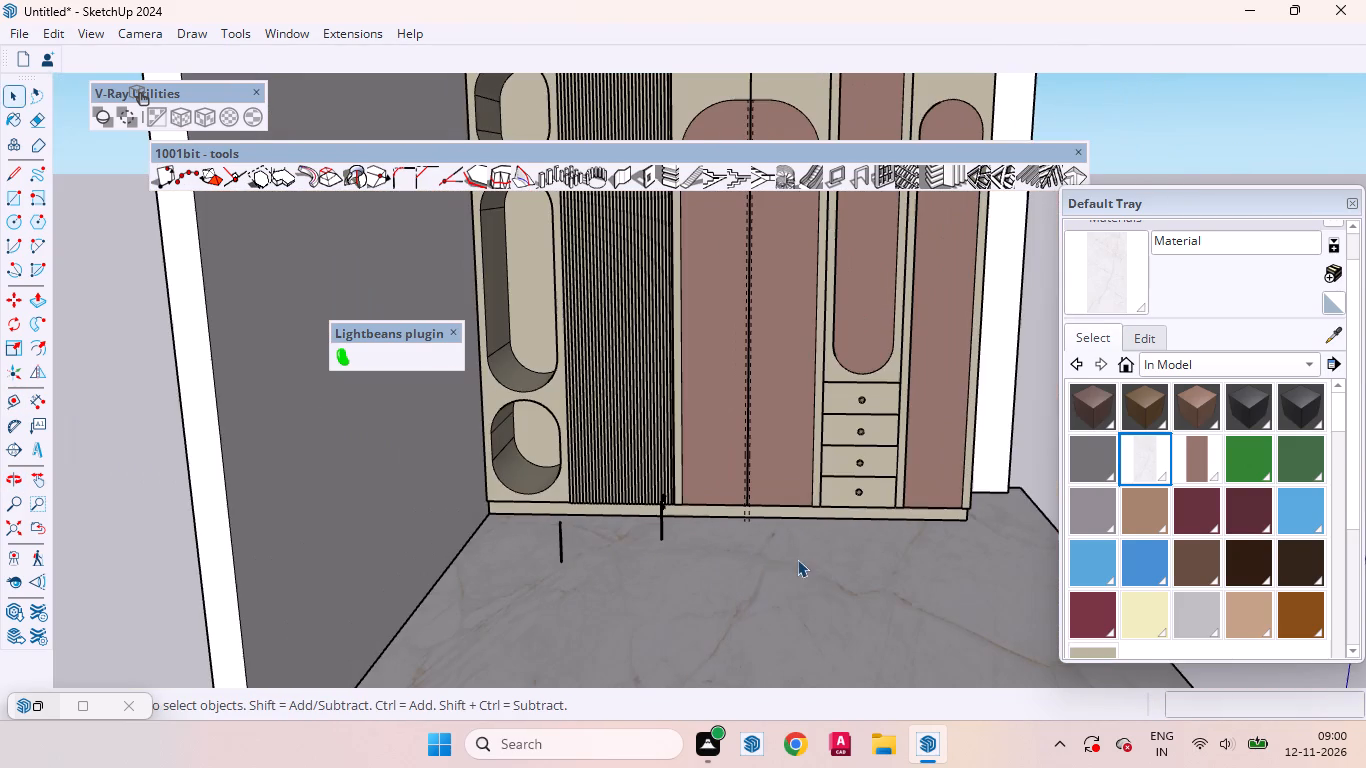
middle_drag(841, 499, 811, 495)
key(t)
scroll(724, 498, up, 2)
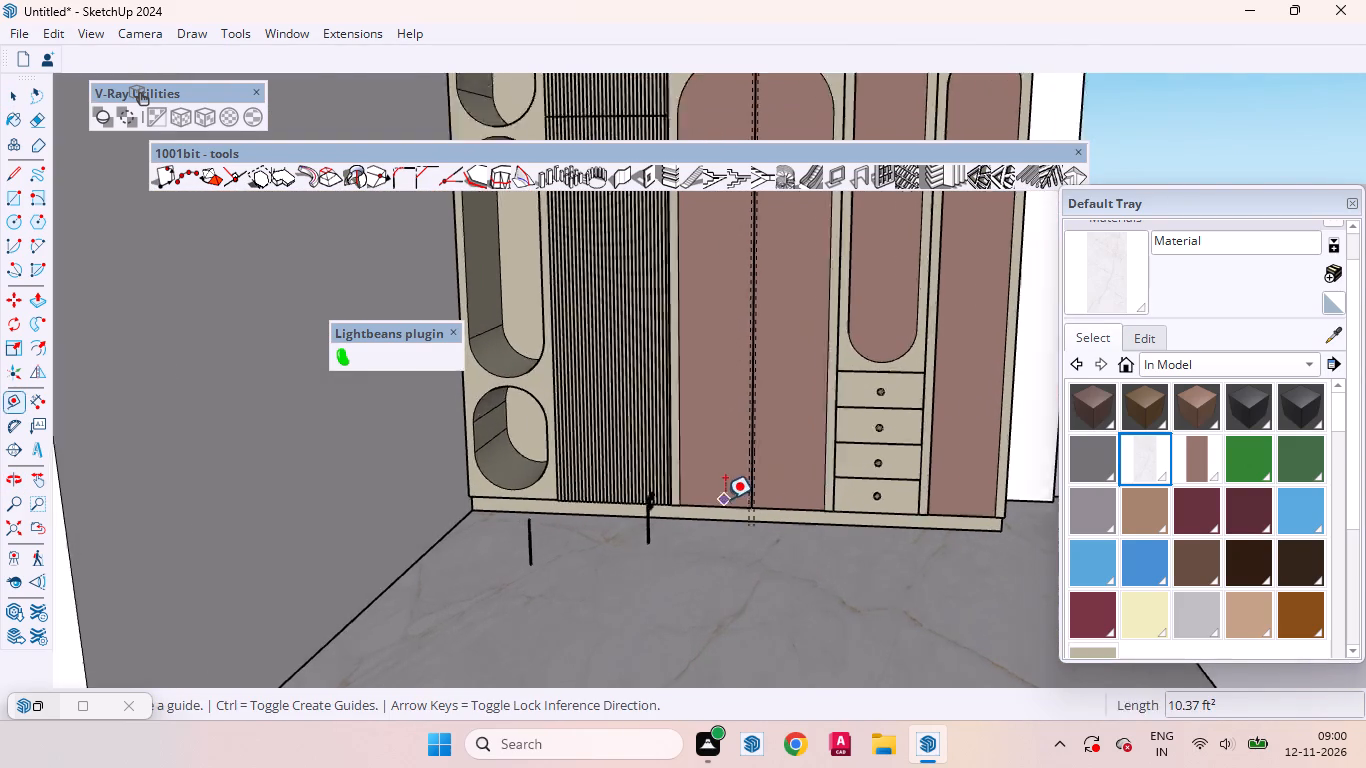
scroll(725, 499, up, 6)
click(801, 516)
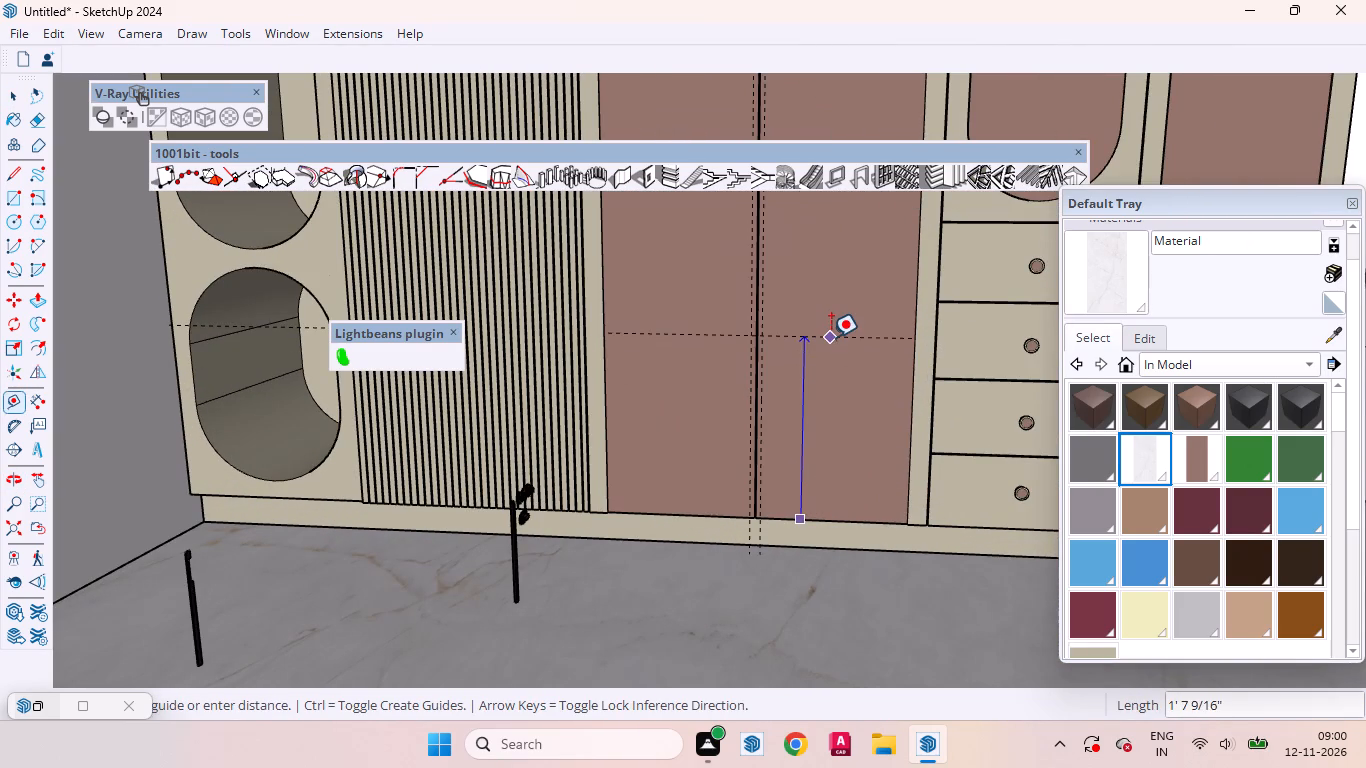
text(4')
key(Return)
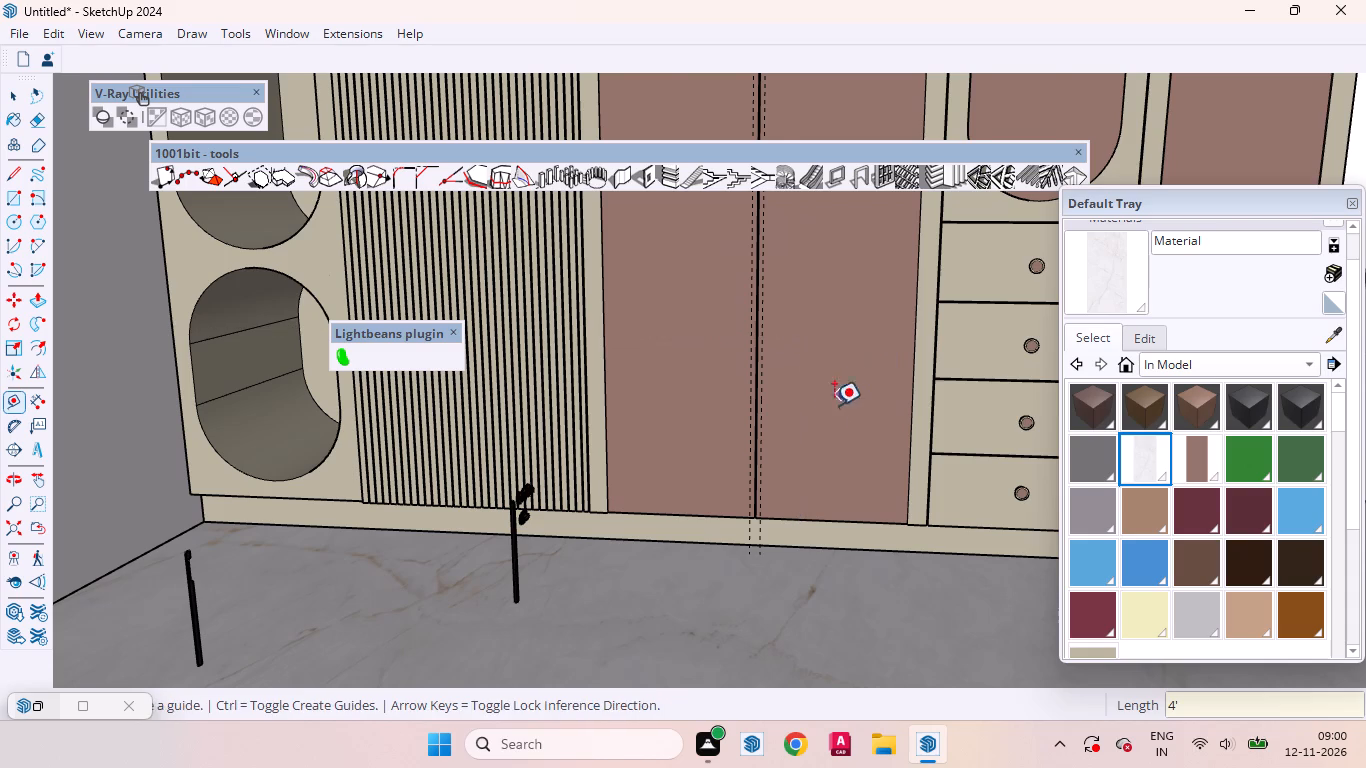
key(space)
Move the rotated black pull by its lower back corner onto the left shutter's vertical guide, near the shutter's bottom edge.
scroll(825, 498, down, 15)
scroll(717, 521, up, 9)
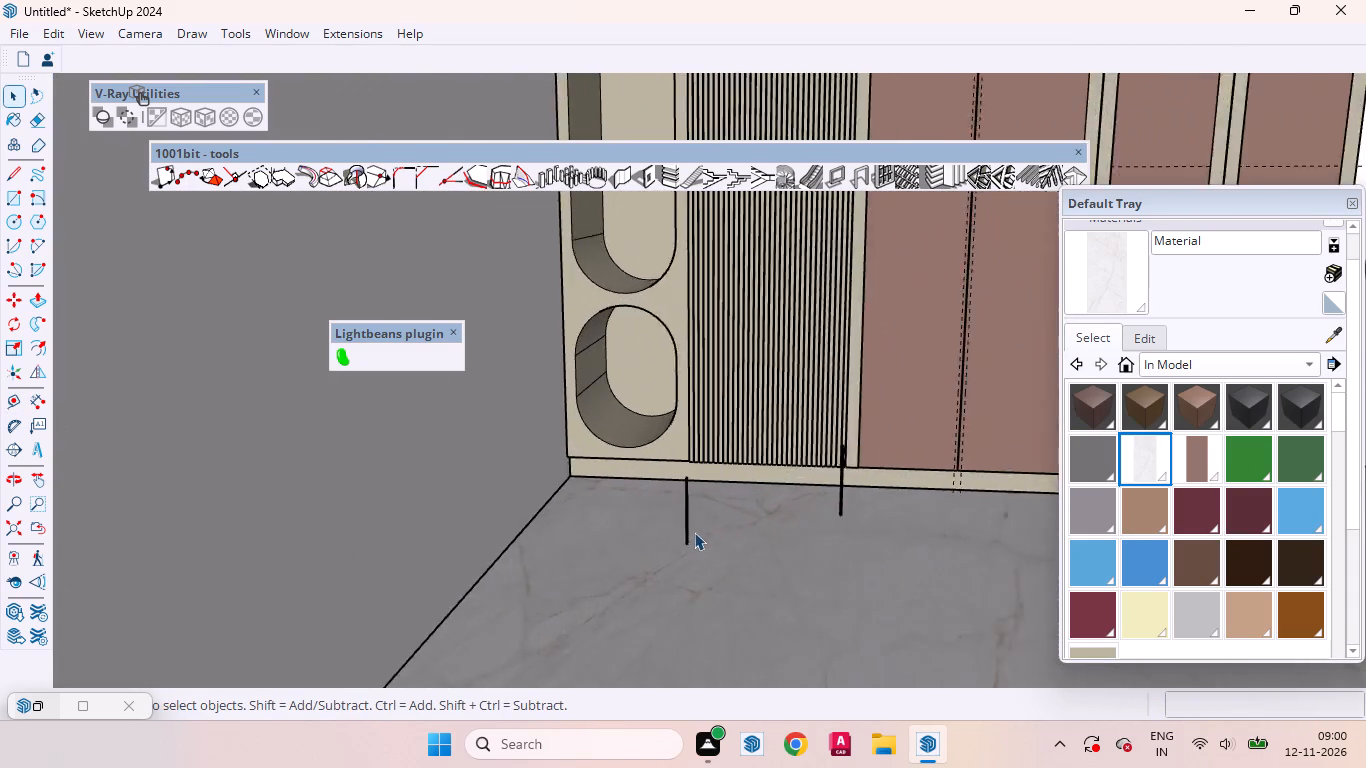
scroll(694, 532, up, 5)
click(684, 487)
scroll(693, 552, up, 13)
key(m)
scroll(681, 546, up, 3)
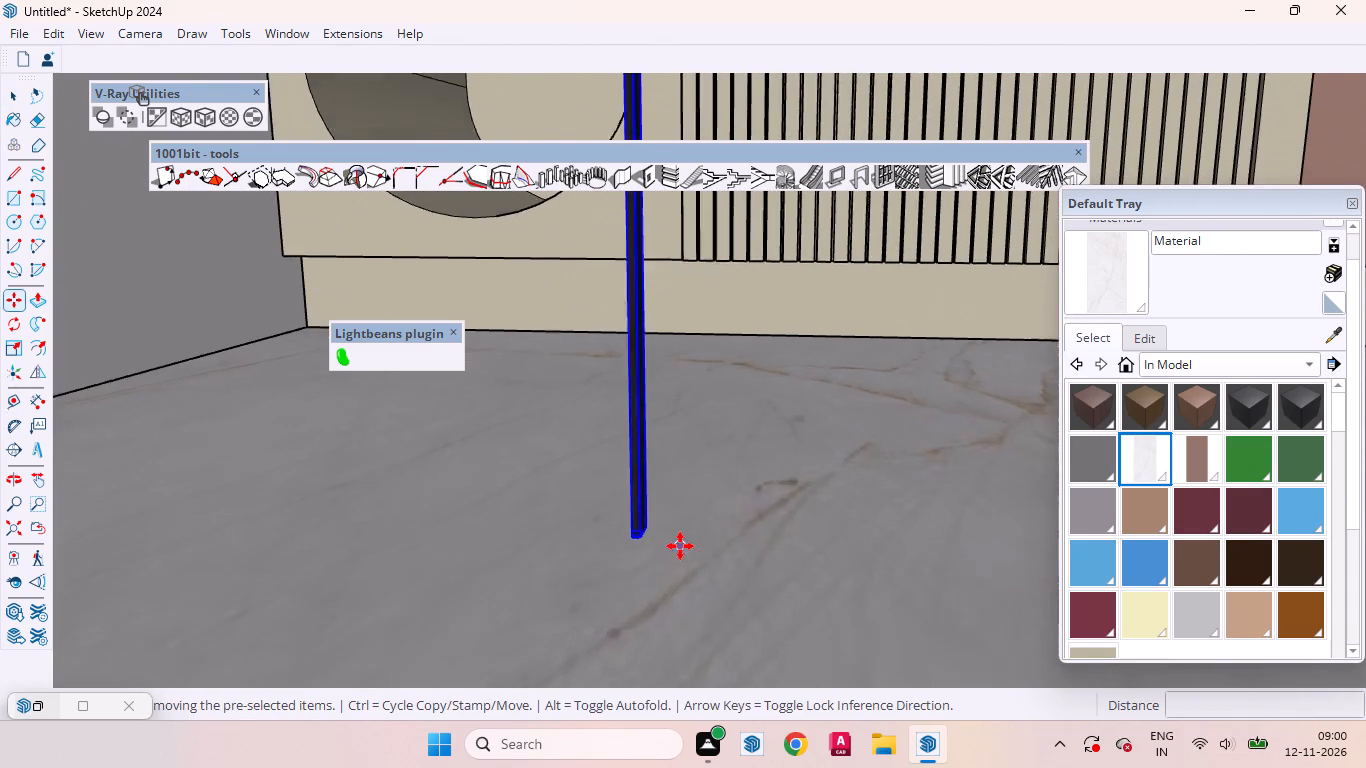
scroll(680, 546, up, 5)
scroll(657, 554, down, 1)
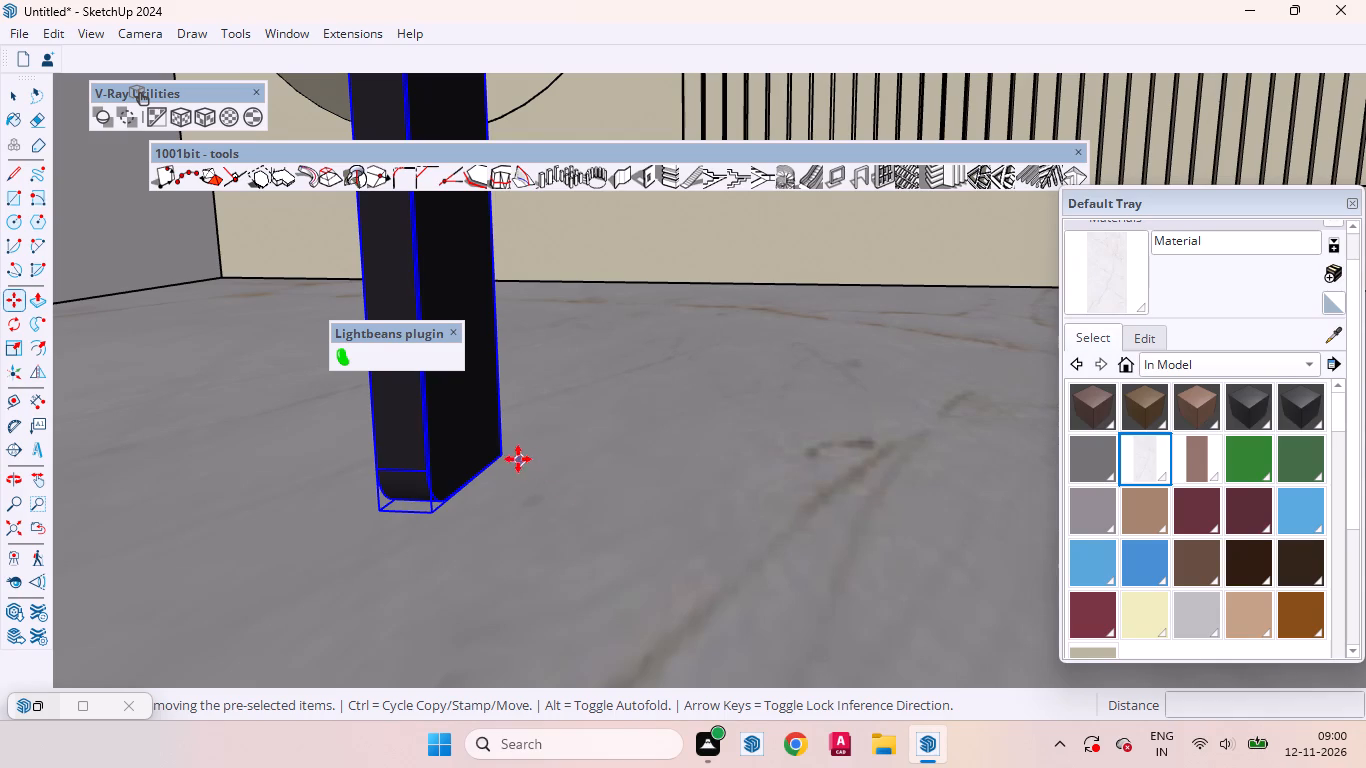
click(503, 453)
scroll(726, 525, down, 9)
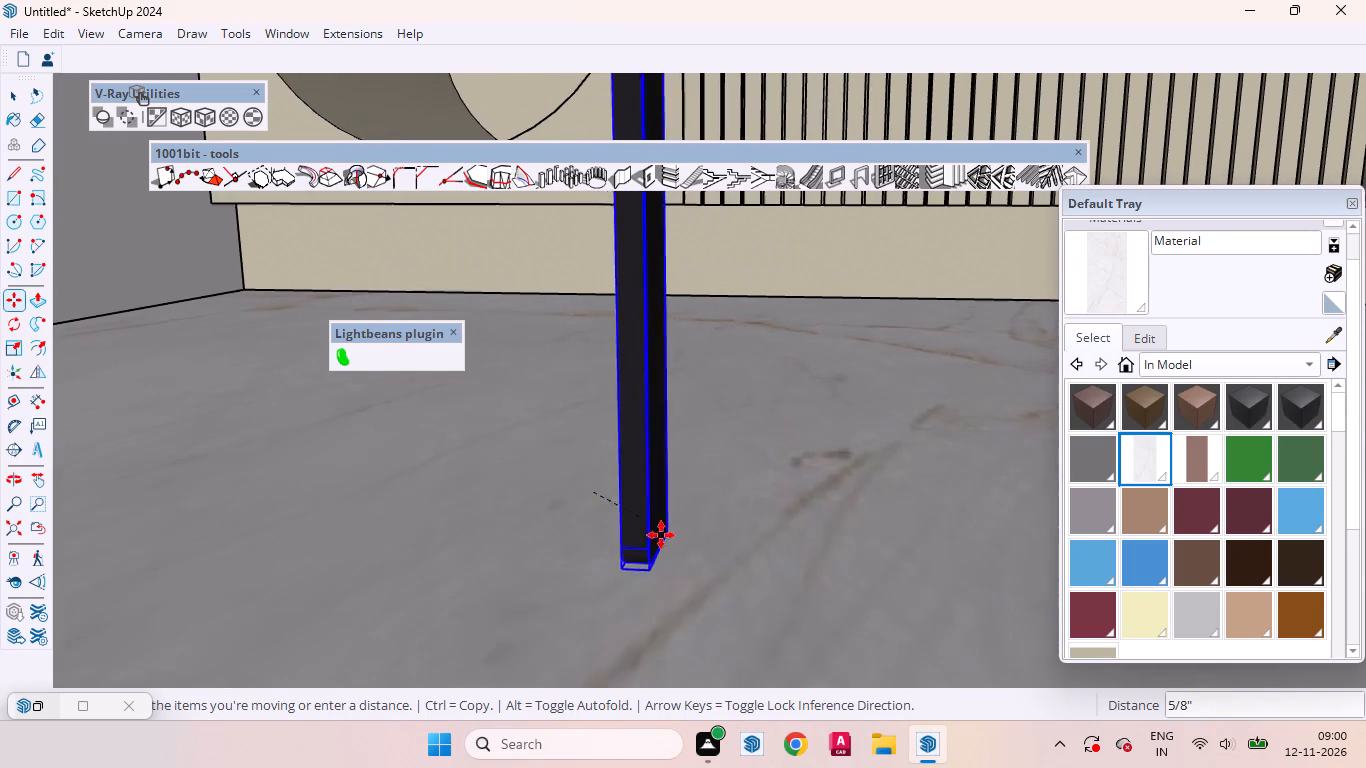
scroll(661, 535, down, 8)
scroll(646, 544, up, 1)
scroll(646, 544, down, 15)
scroll(658, 561, up, 1)
scroll(658, 562, down, 14)
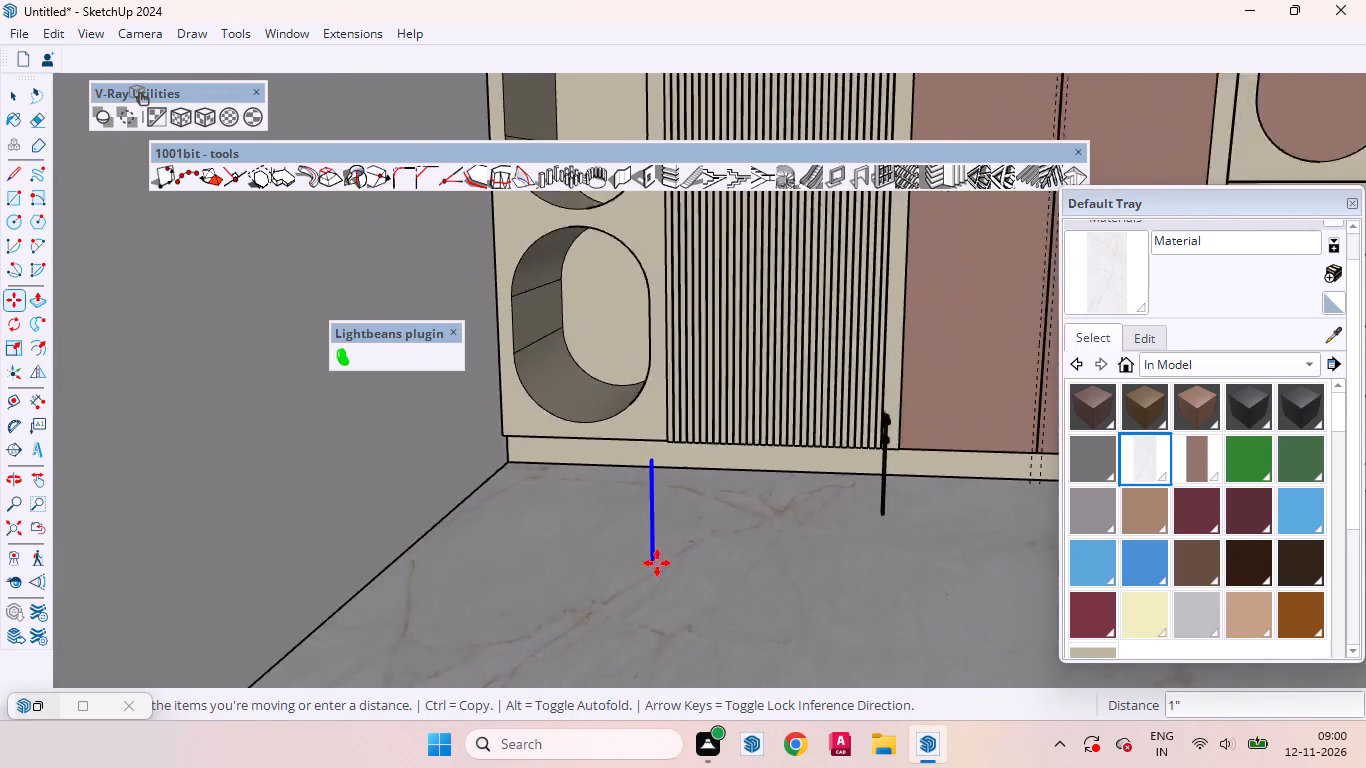
scroll(657, 563, down, 3)
scroll(925, 490, up, 20)
scroll(925, 490, up, 1)
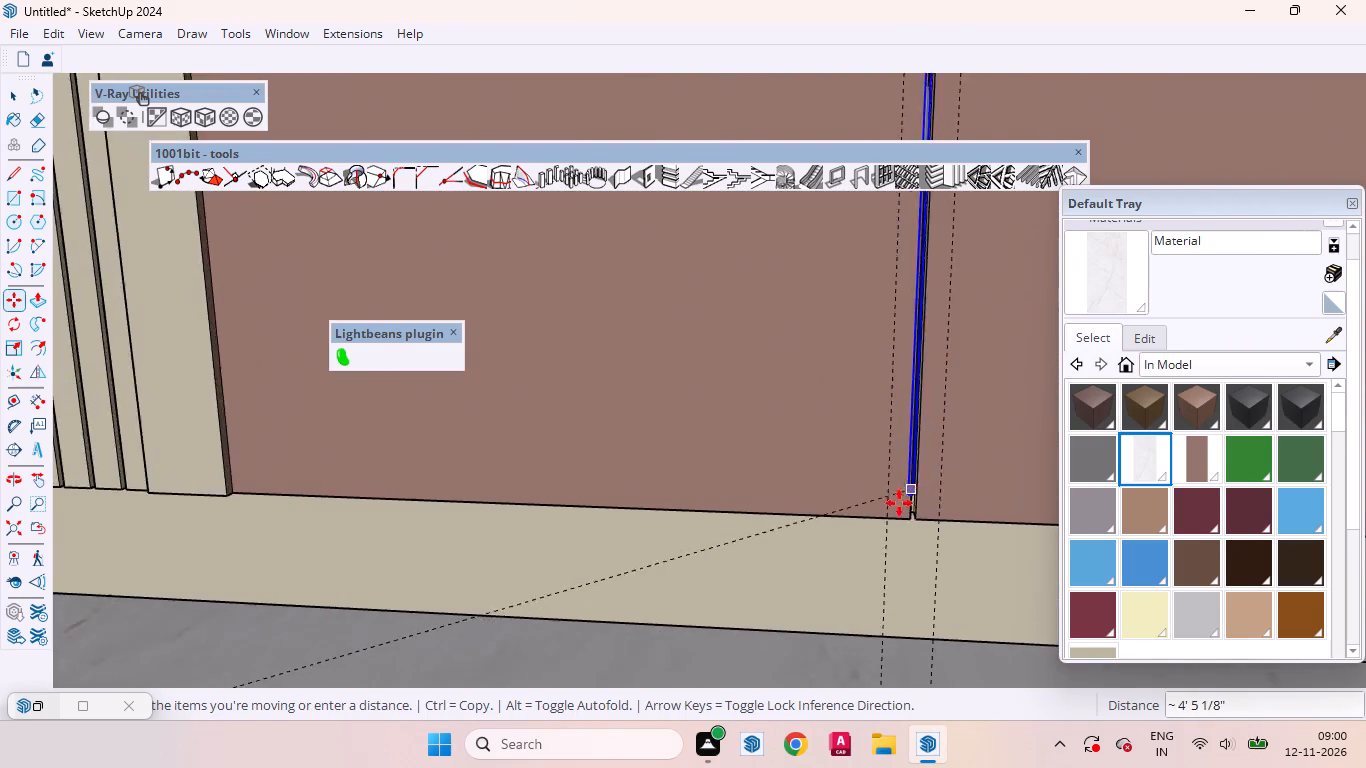
scroll(899, 503, up, 14)
click(862, 520)
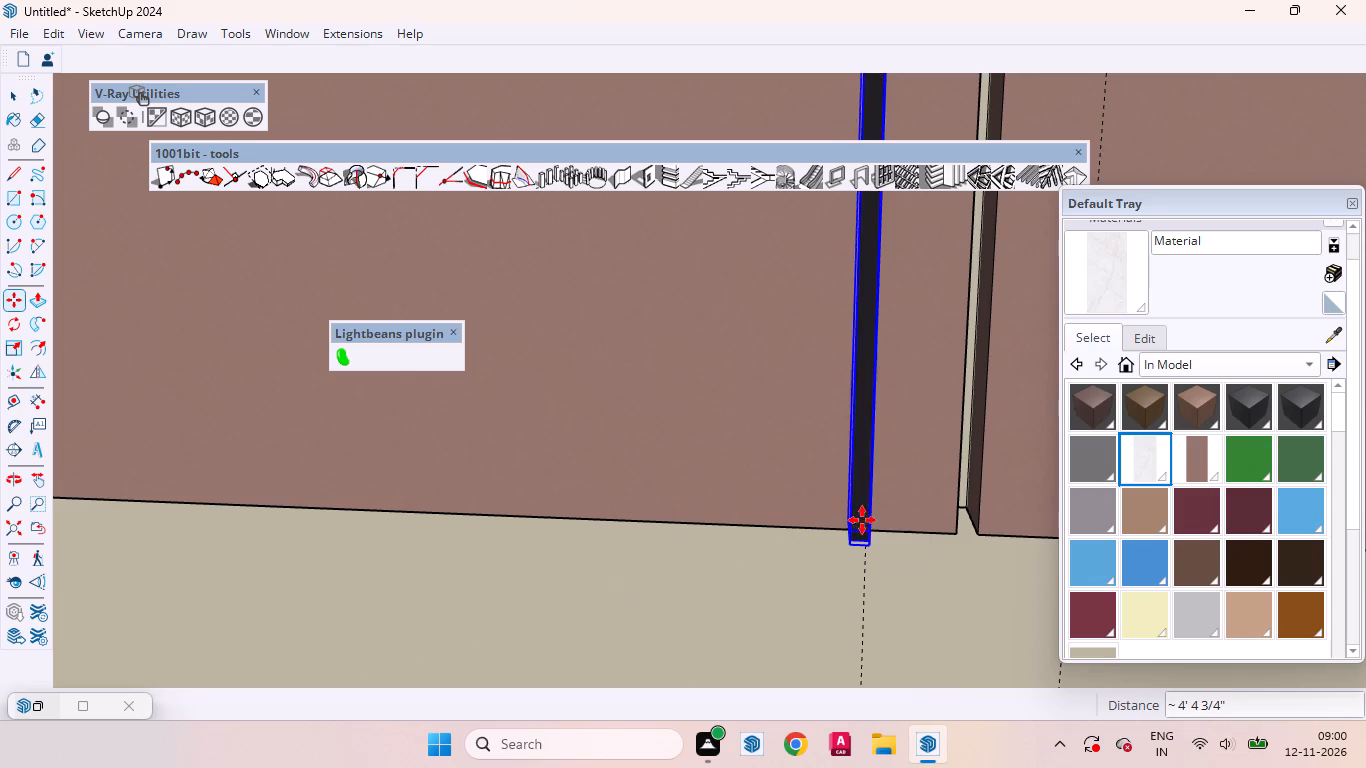
Create a horizontal guide 4 inches above the bottom edge of the double wardrobe's left shutter.
scroll(907, 528, up, 8)
middle_drag(891, 540, 681, 497)
scroll(813, 496, up, 6)
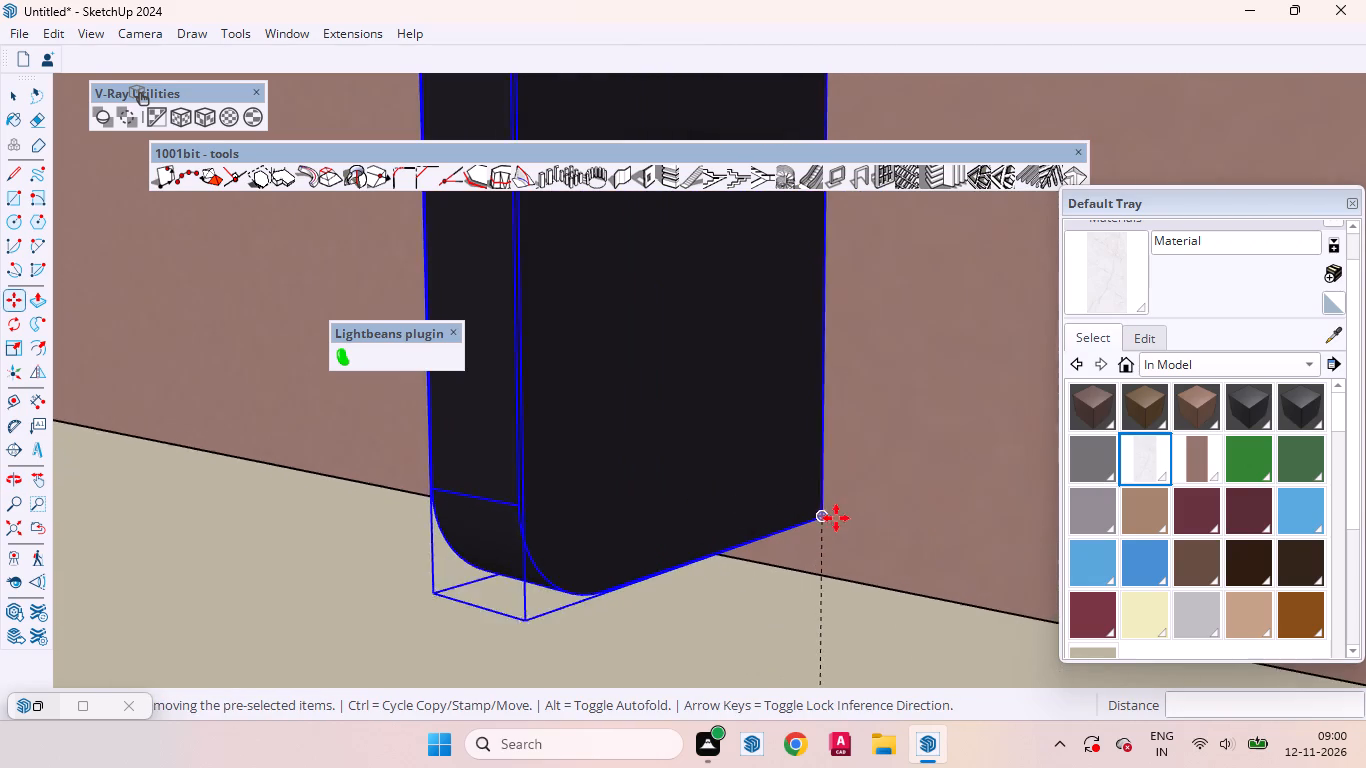
scroll(836, 518, up, 2)
key(space)
text(t)
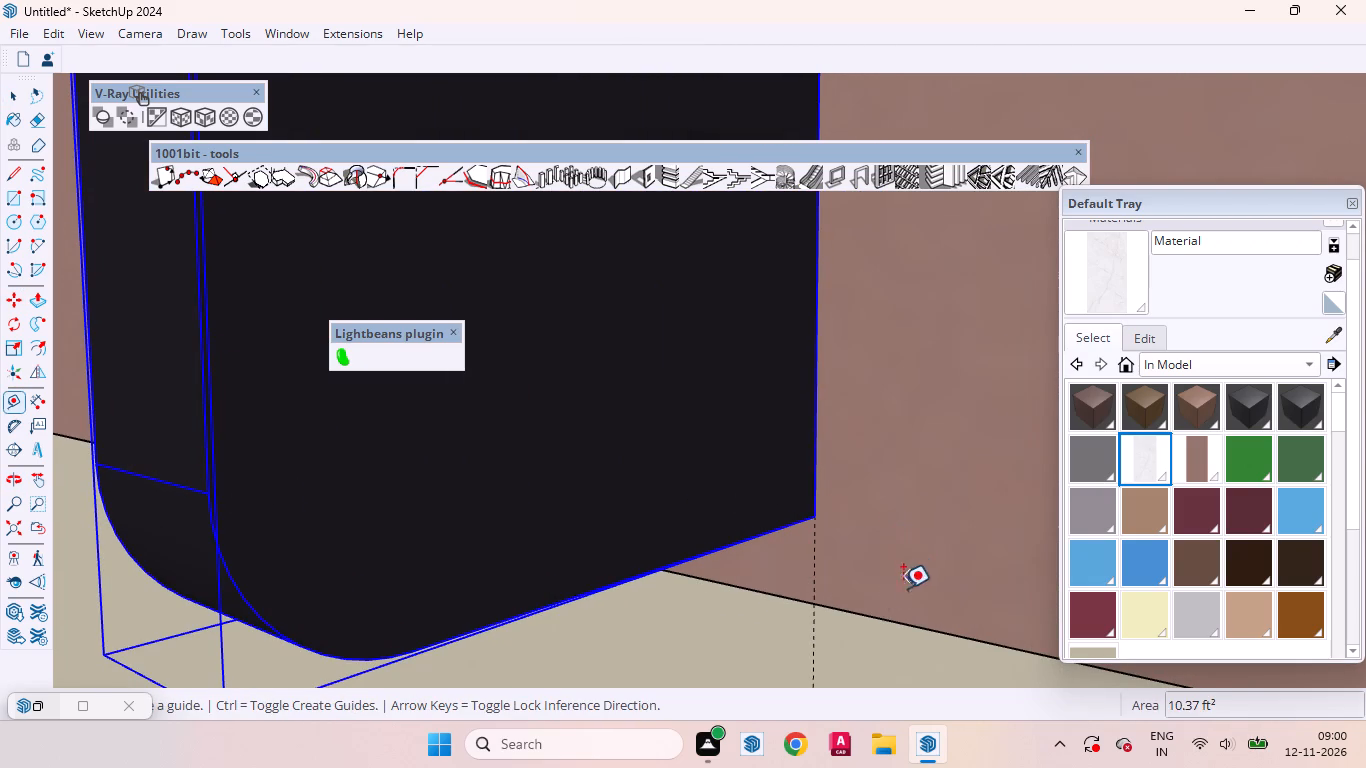
click(892, 618)
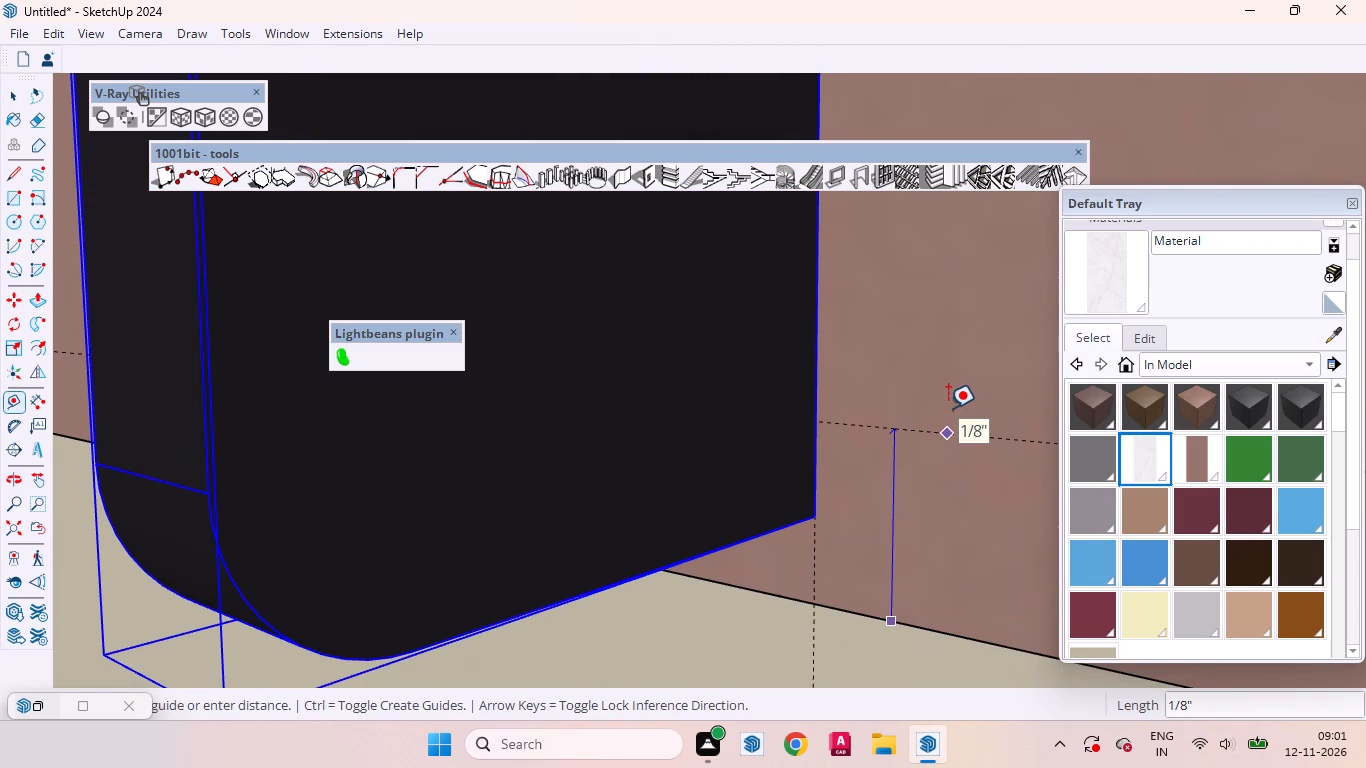
key(4)
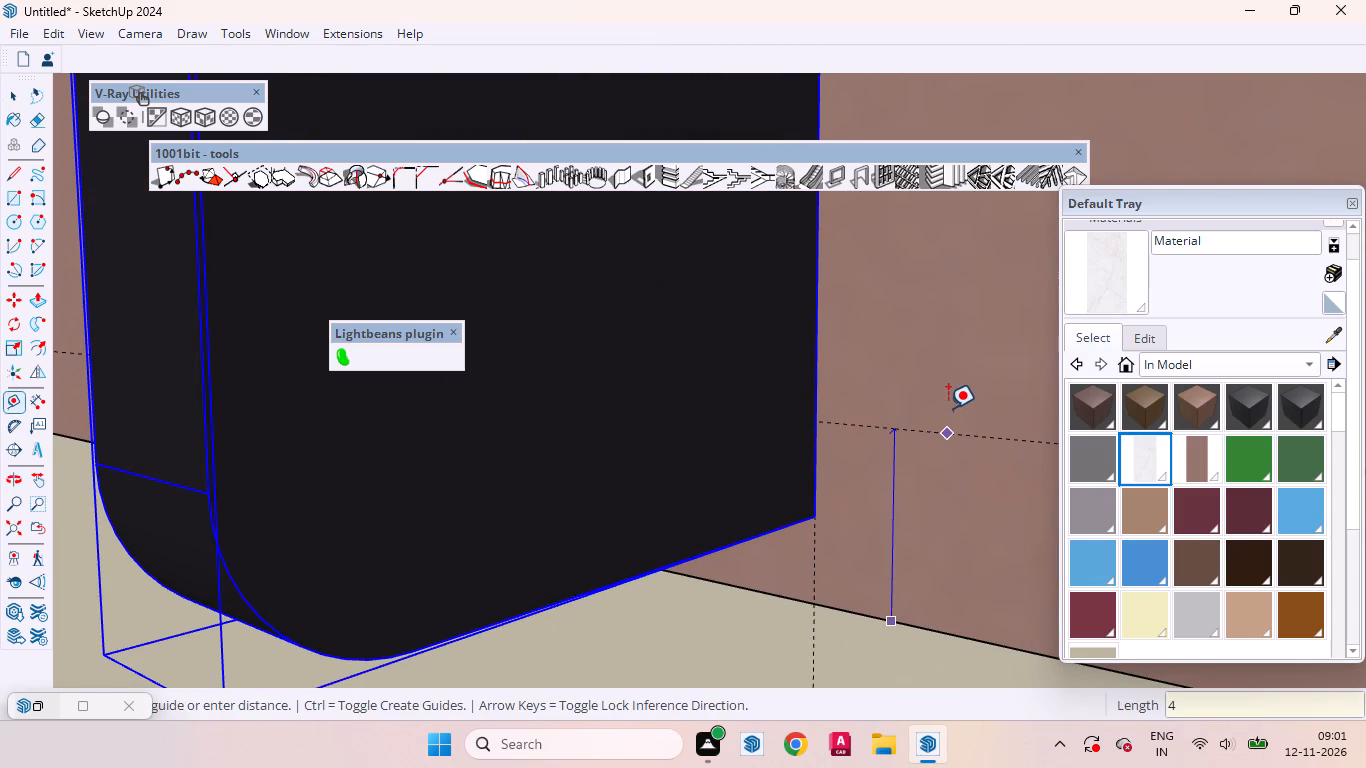
key(Return)
key(space)
Move the pull up the left shutter's vertical guide by its lower back corner to the 4-inch horizontal guide.
scroll(866, 535, down, 7)
scroll(845, 576, up, 1)
scroll(845, 576, down, 13)
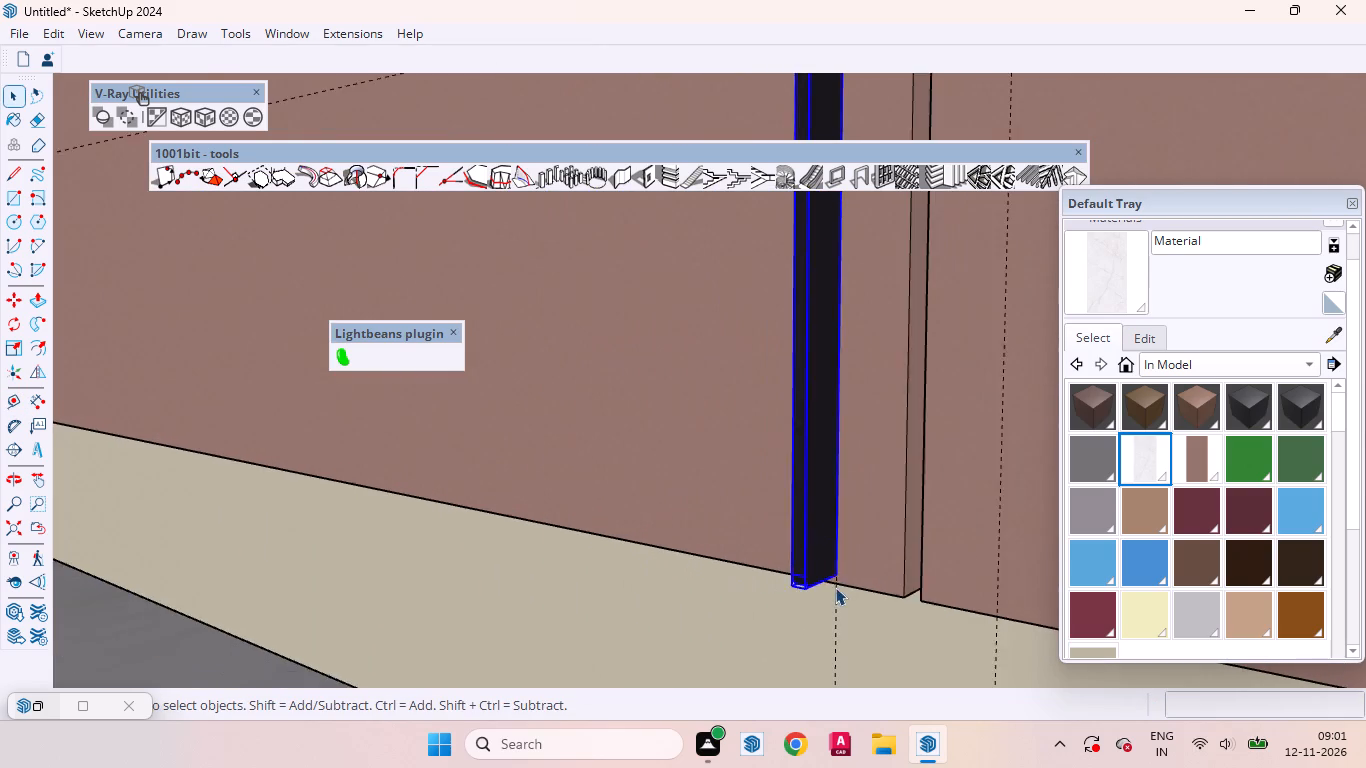
scroll(835, 587, down, 11)
scroll(862, 559, up, 15)
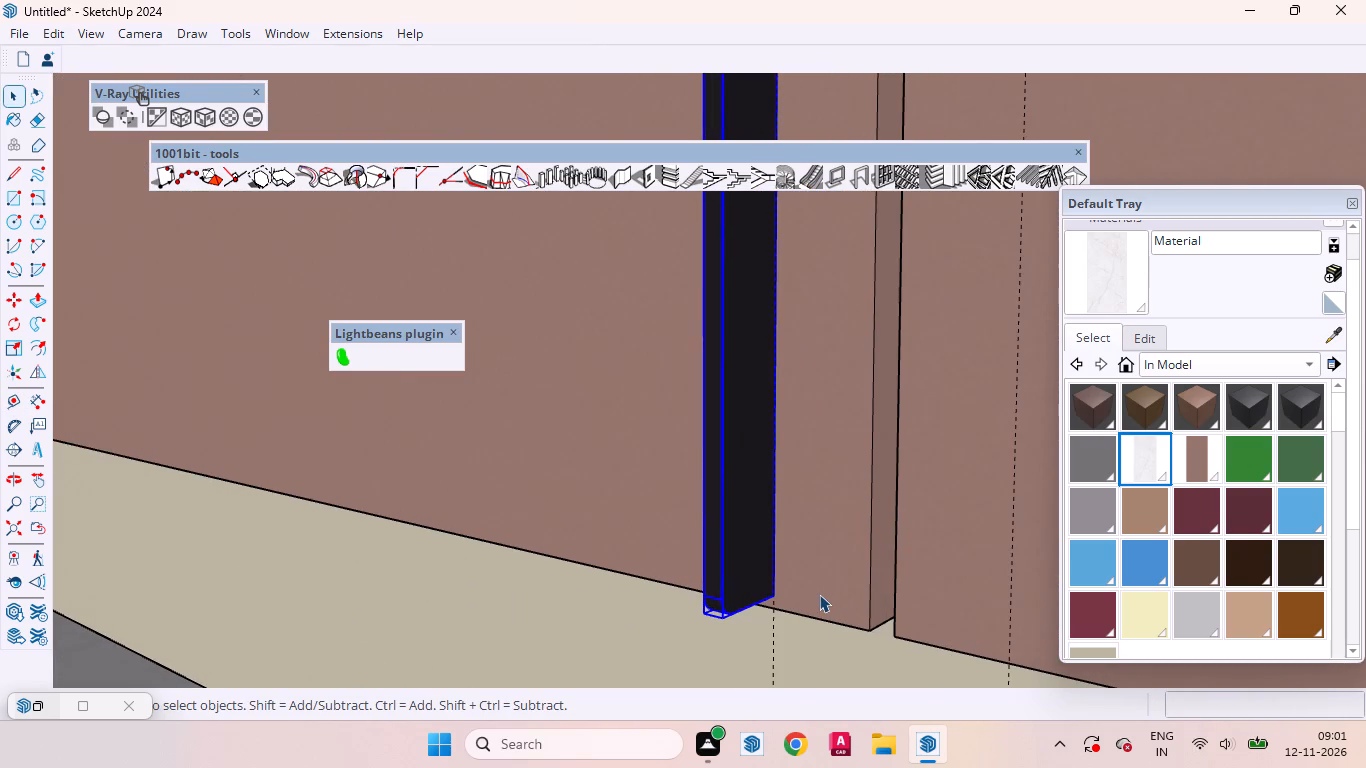
key(m)
scroll(780, 602, up, 3)
click(780, 597)
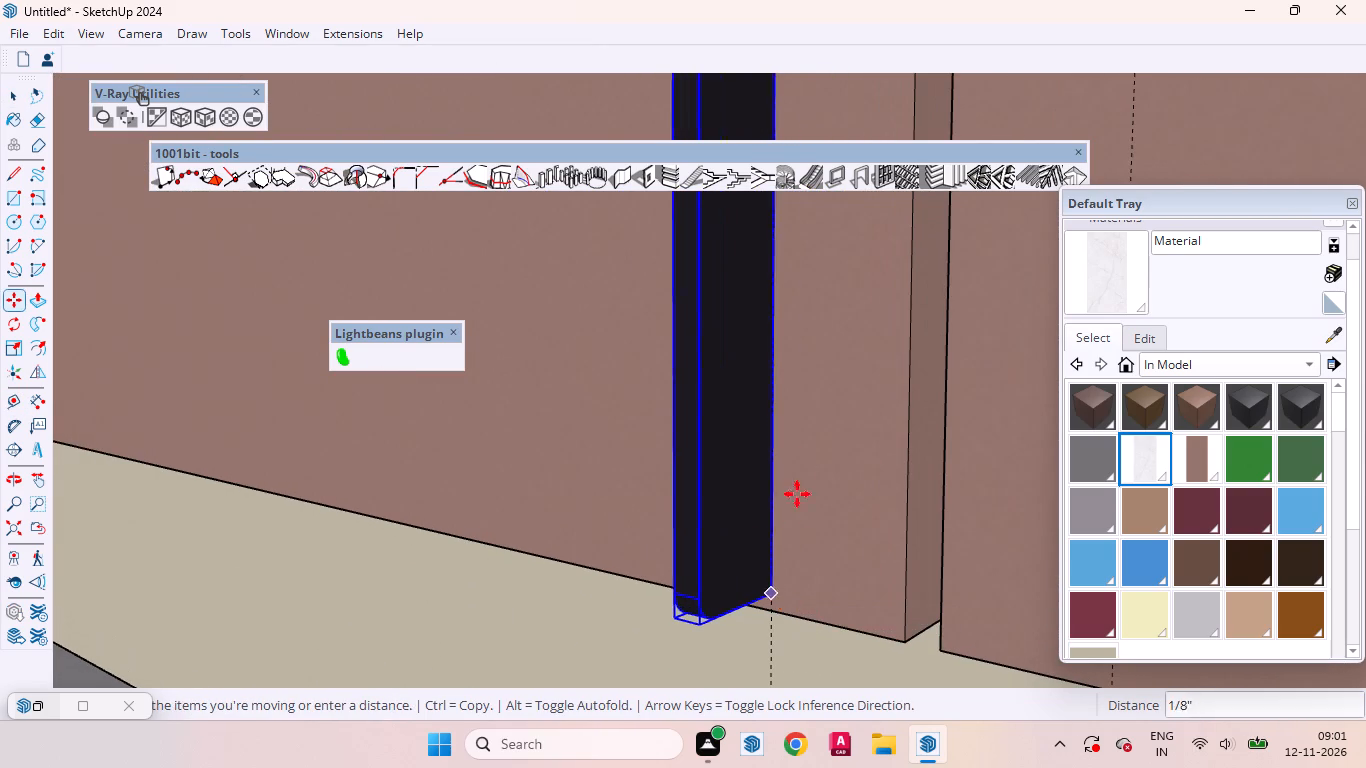
scroll(785, 519, down, 20)
scroll(785, 519, down, 3)
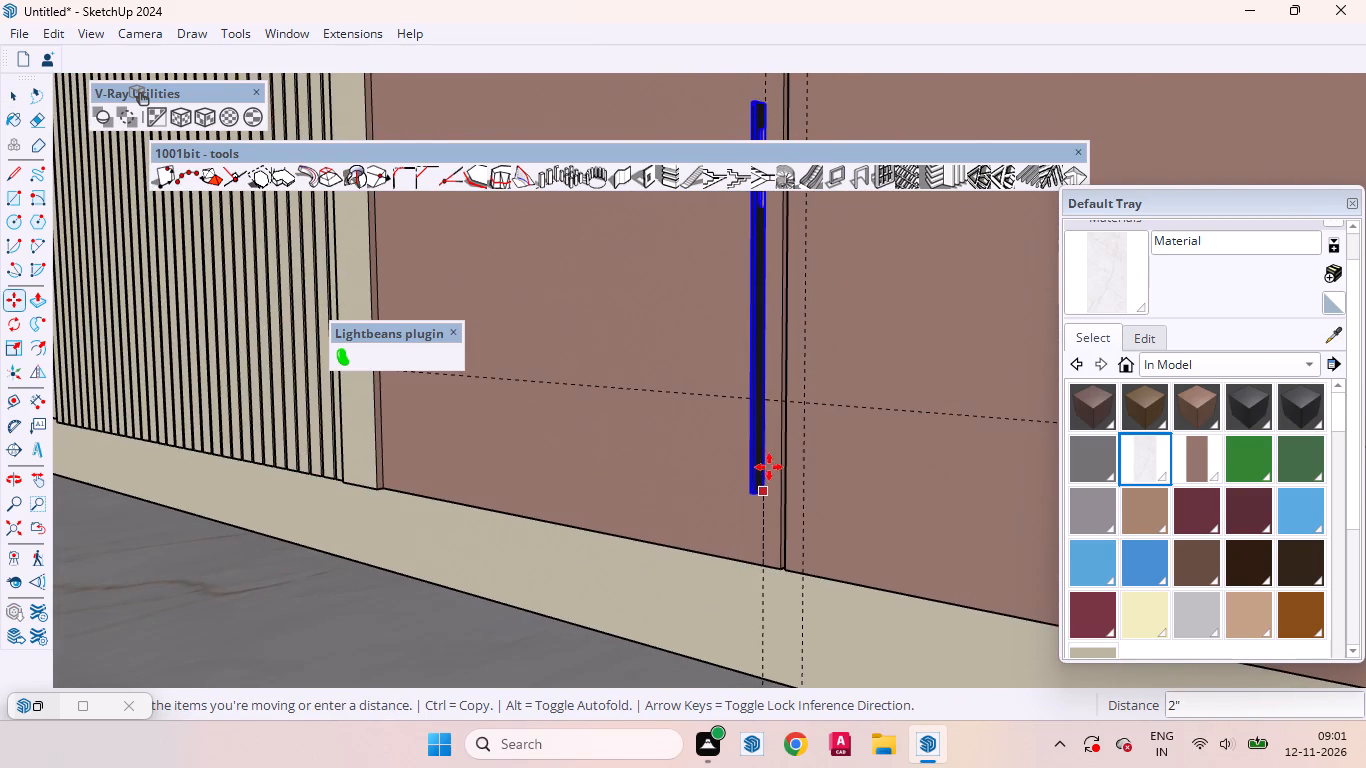
scroll(771, 424, up, 13)
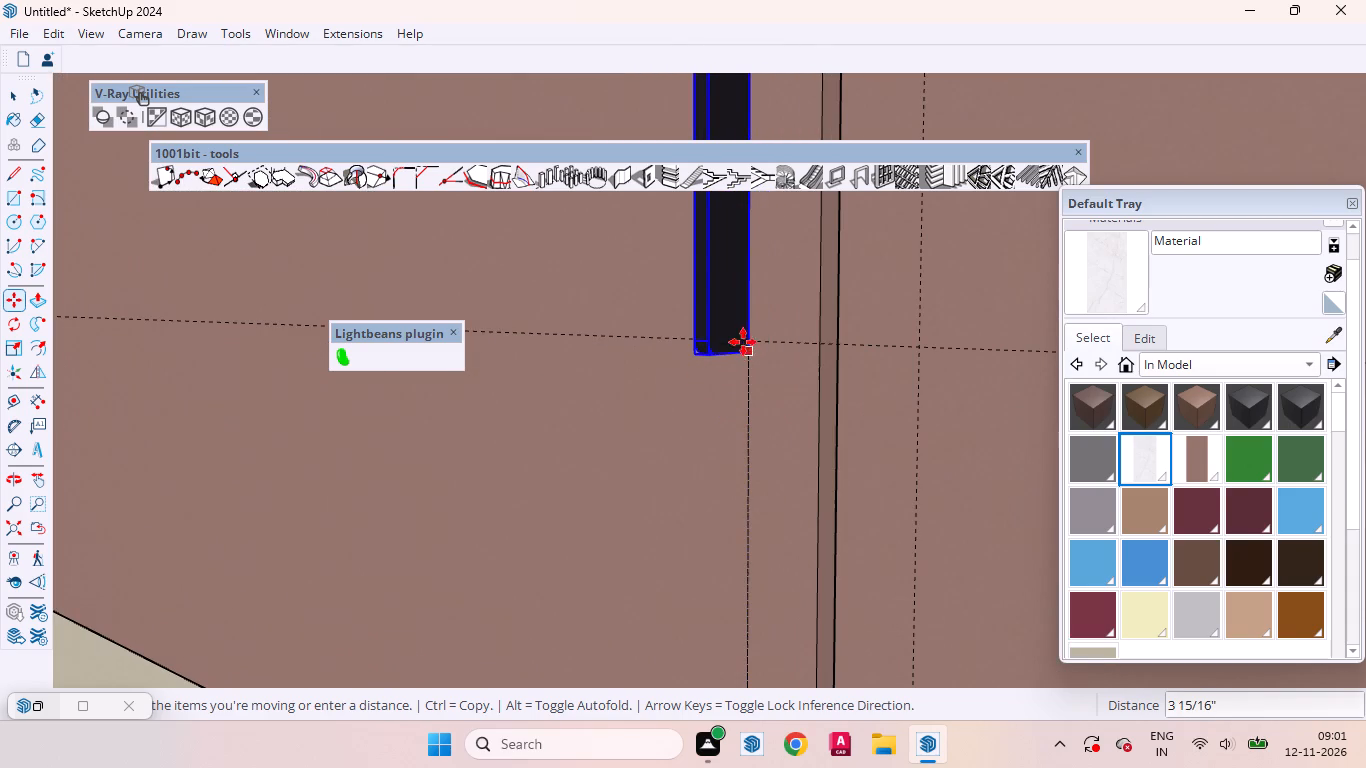
click(744, 338)
key(space)
Scale the pull uniformly from its top corner by about 4.84, up towards the 4' horizontal guide.
scroll(801, 475, down, 14)
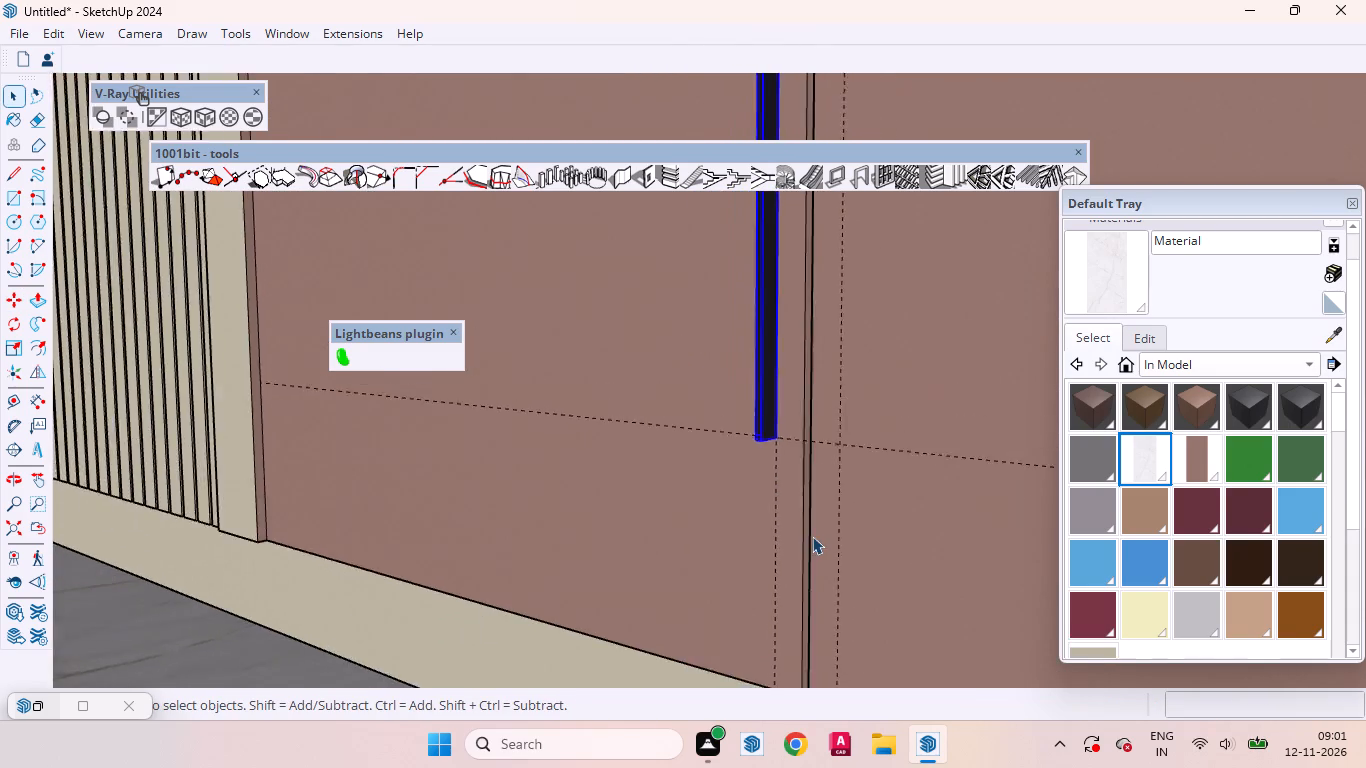
scroll(812, 536, down, 20)
scroll(812, 536, down, 5)
scroll(818, 472, up, 3)
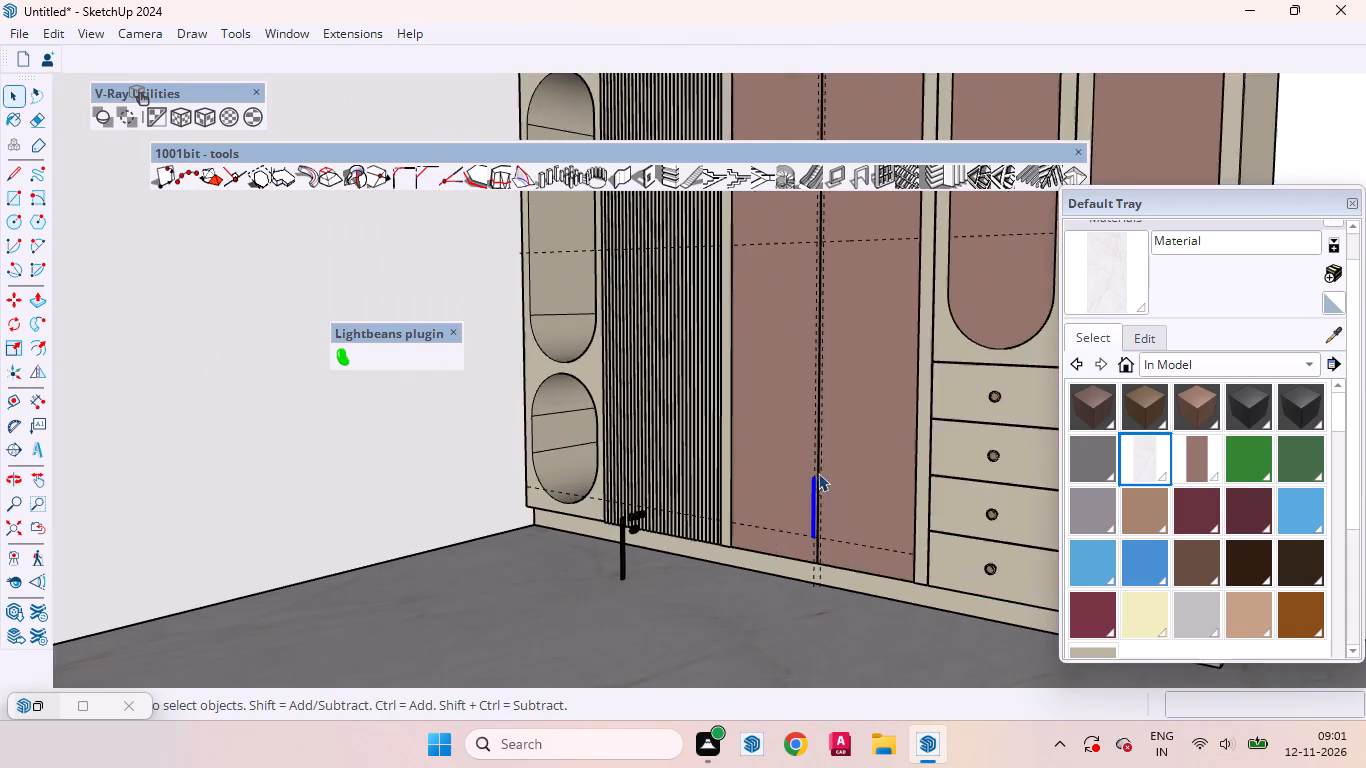
scroll(818, 473, up, 5)
middle_drag(827, 510, 967, 558)
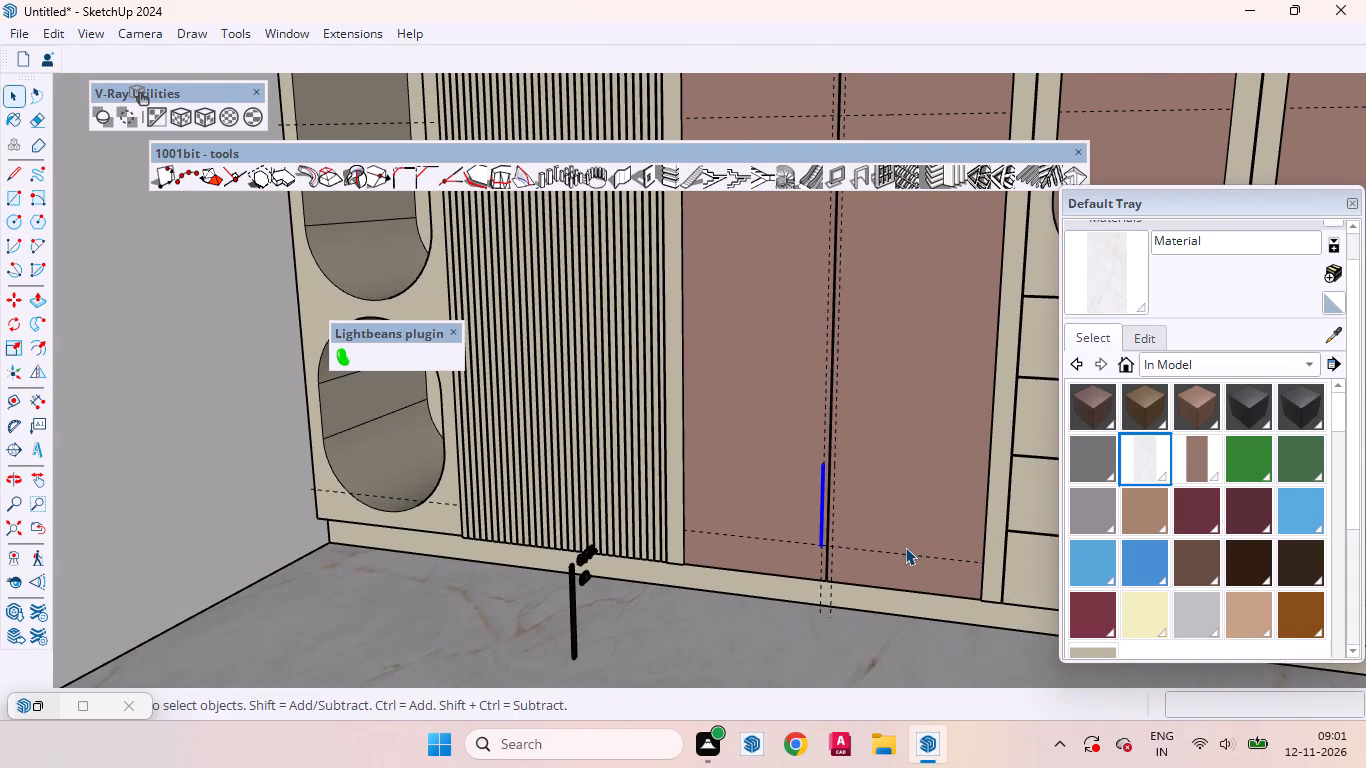
key(s)
scroll(817, 474, up, 14)
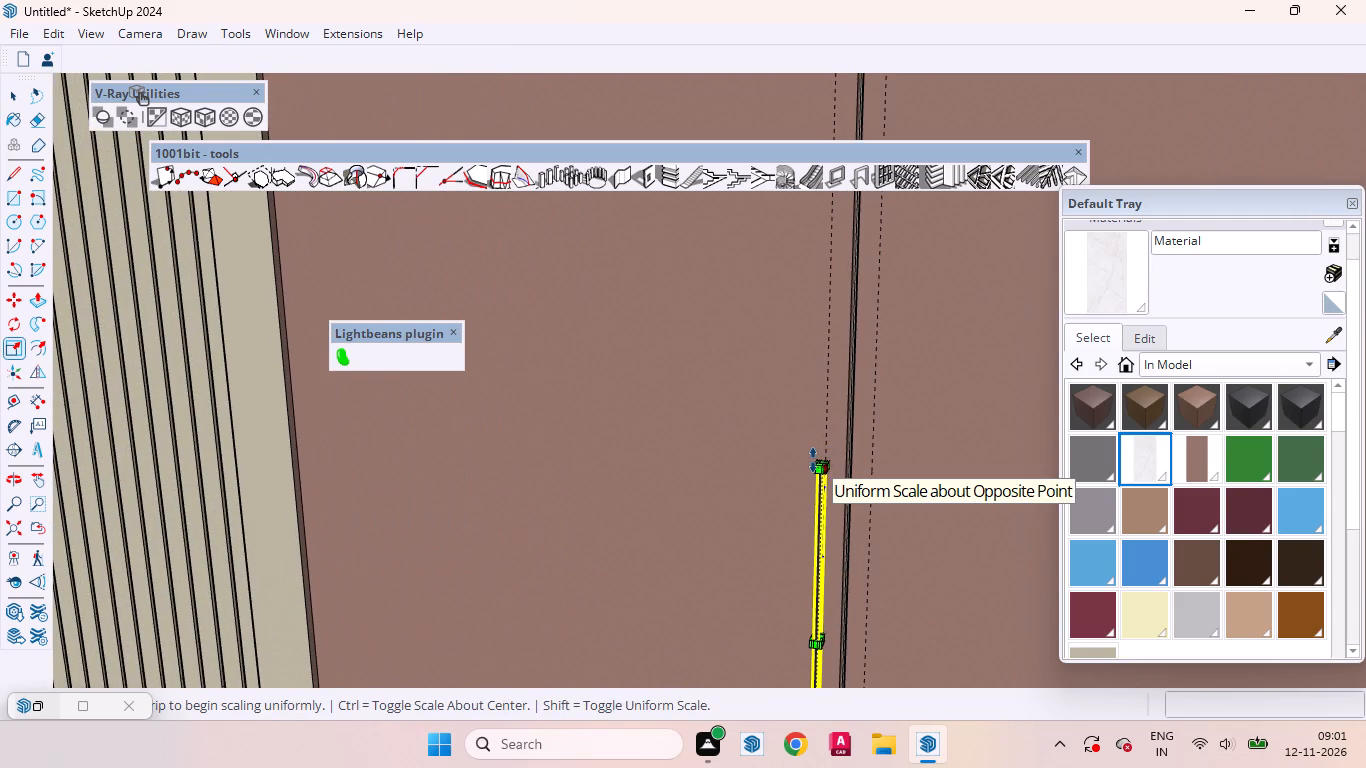
click(816, 460)
scroll(810, 396, down, 14)
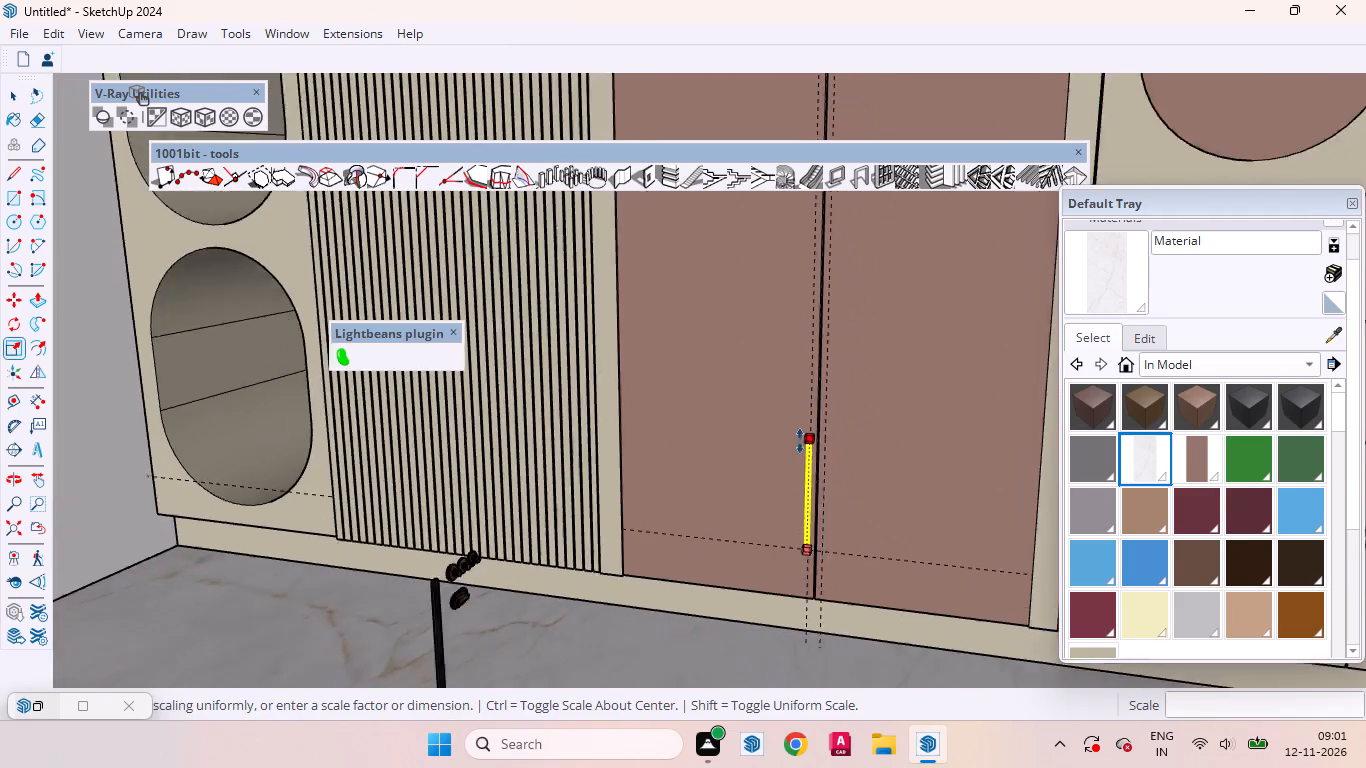
scroll(802, 404, down, 11)
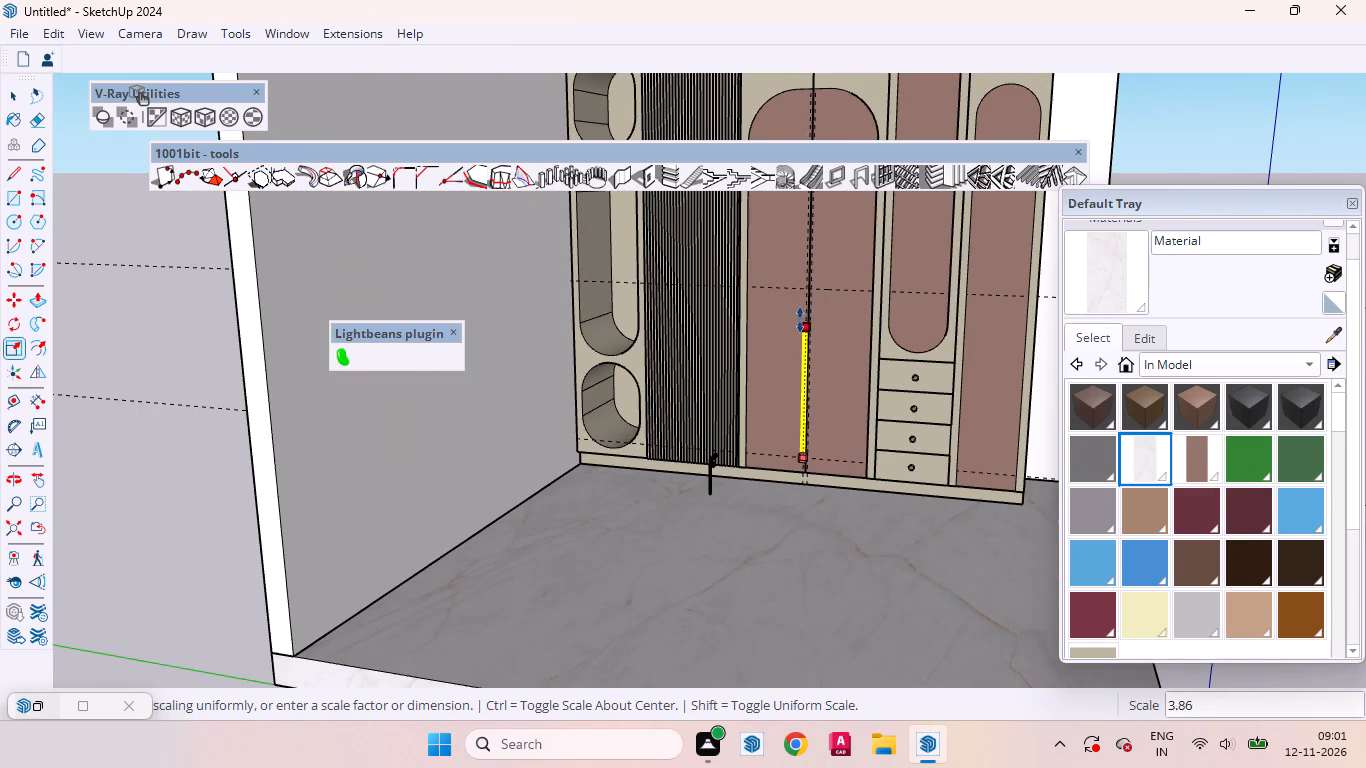
click(801, 291)
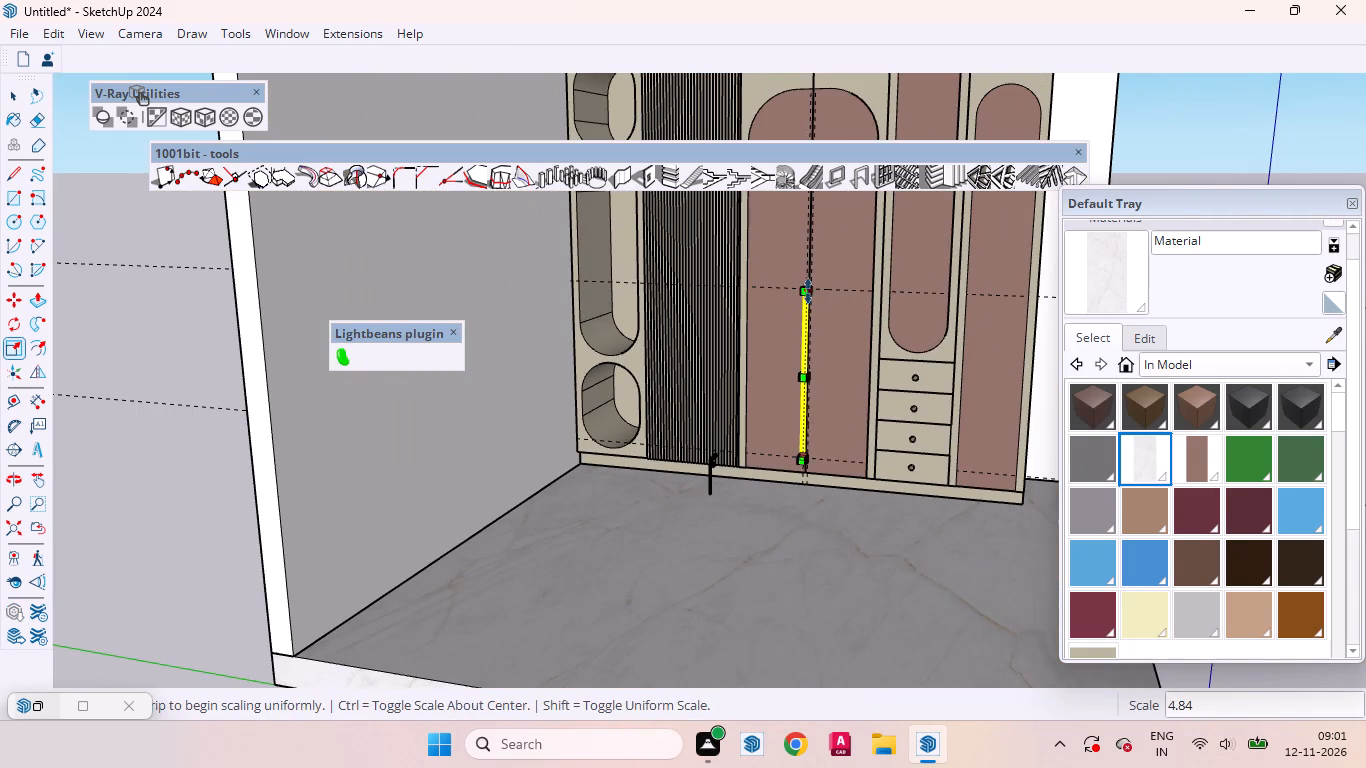
scroll(816, 285, up, 13)
key(space)
Stretch only the pull's height from its top end to meet the 4' horizontal guide.
scroll(824, 299, up, 4)
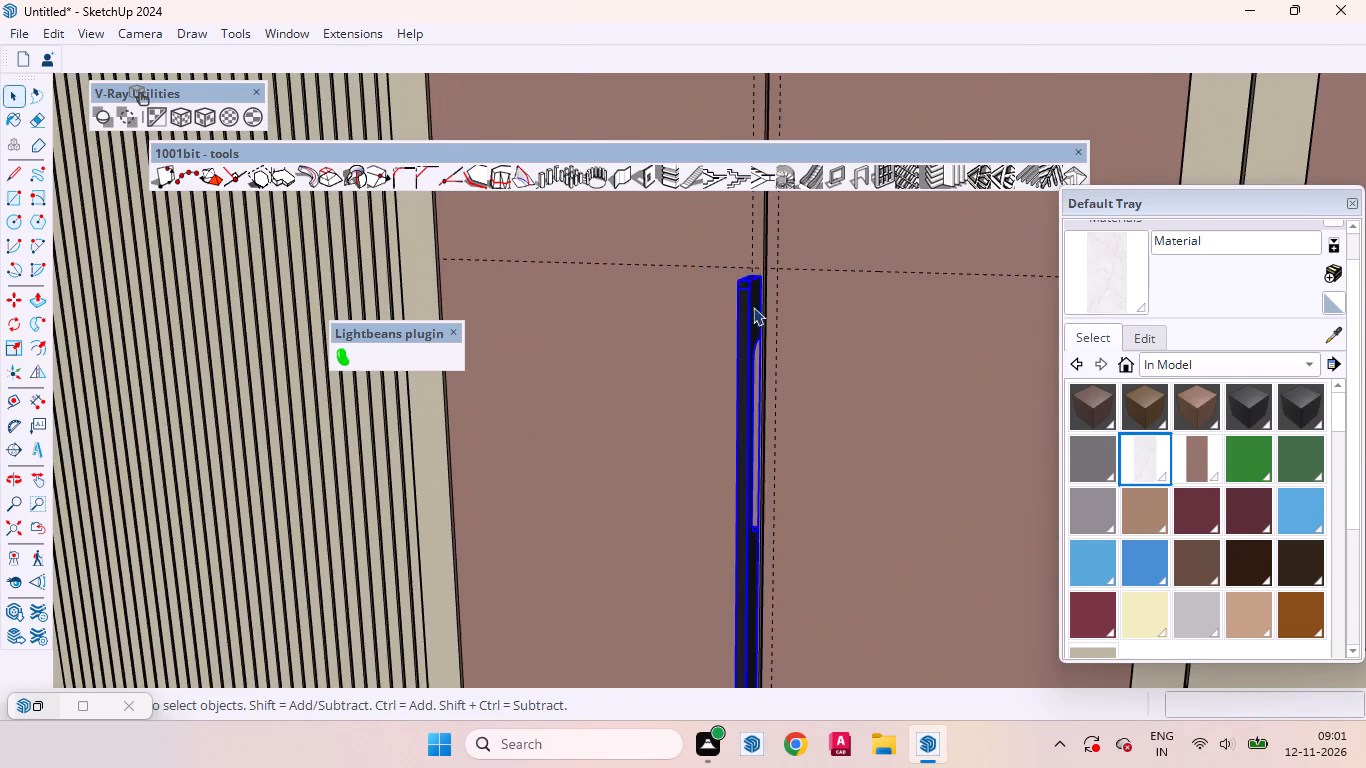
middle_drag(730, 311, 949, 384)
scroll(804, 296, up, 7)
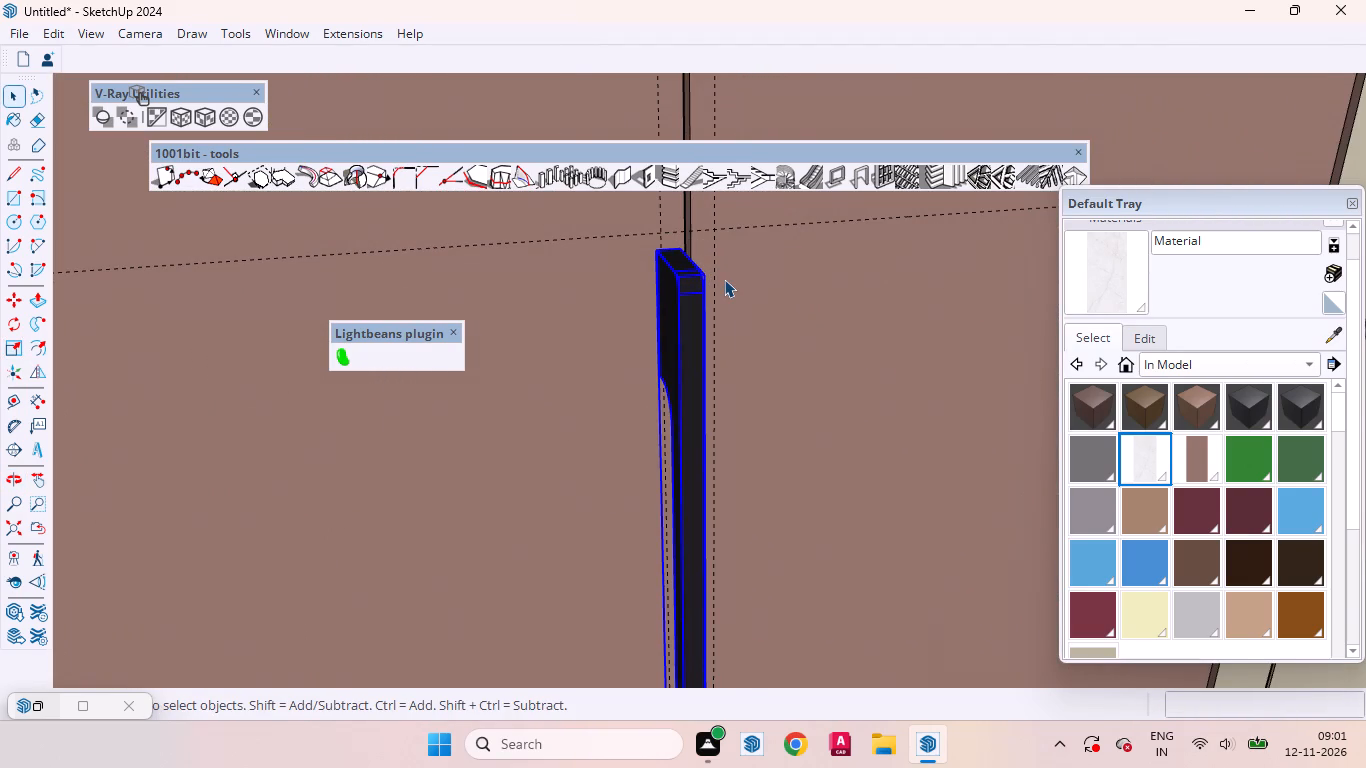
key(s)
click(685, 256)
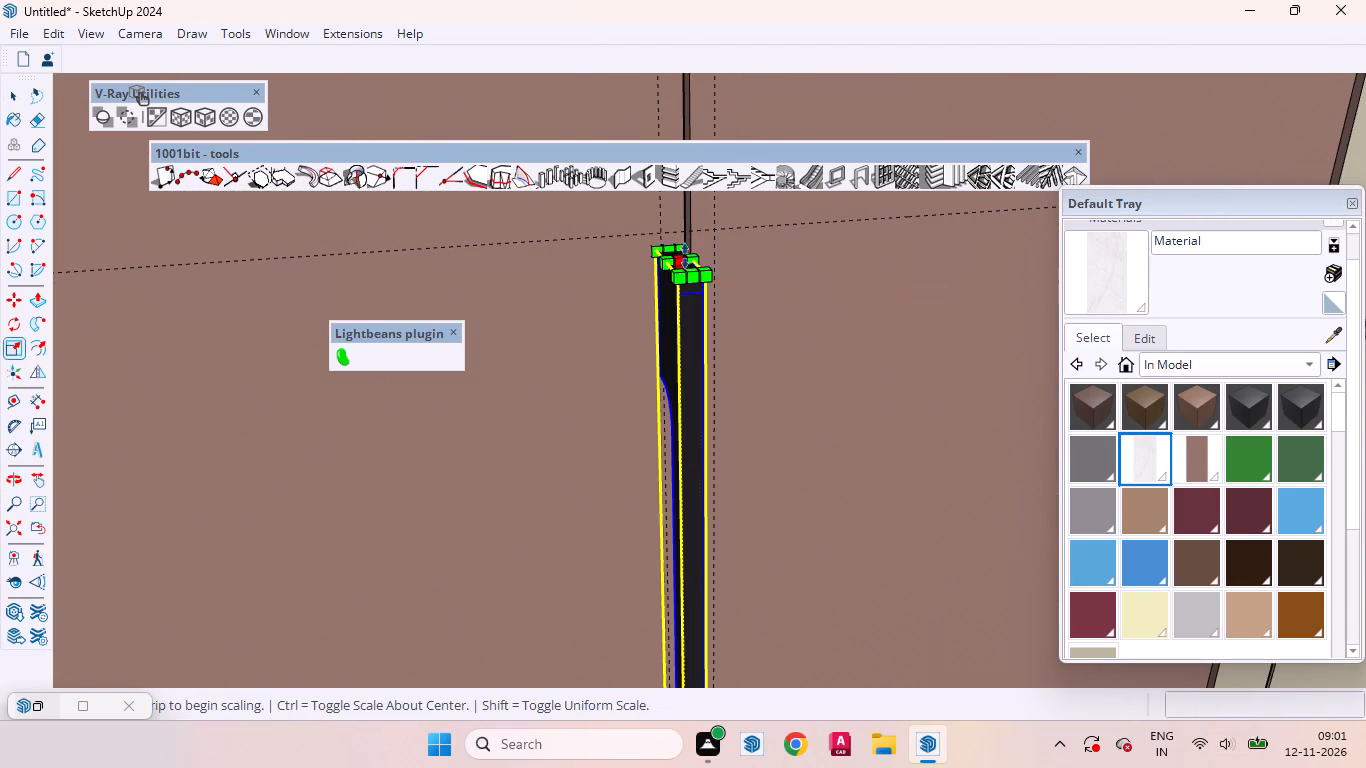
click(685, 242)
scroll(673, 326, down, 4)
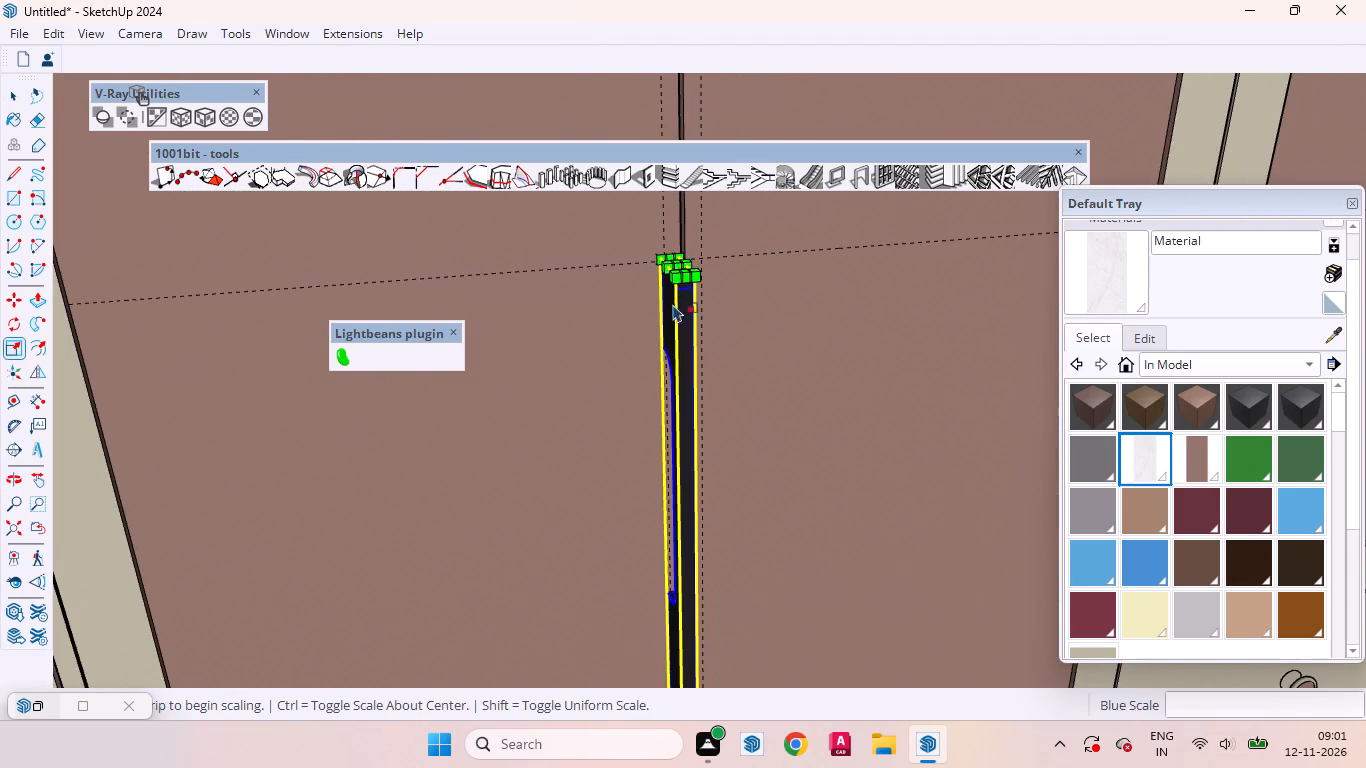
Widen the pull's front face by a scale factor of about 1.76, away from the shutters' meeting edge.
scroll(666, 345, down, 12)
scroll(696, 558, up, 14)
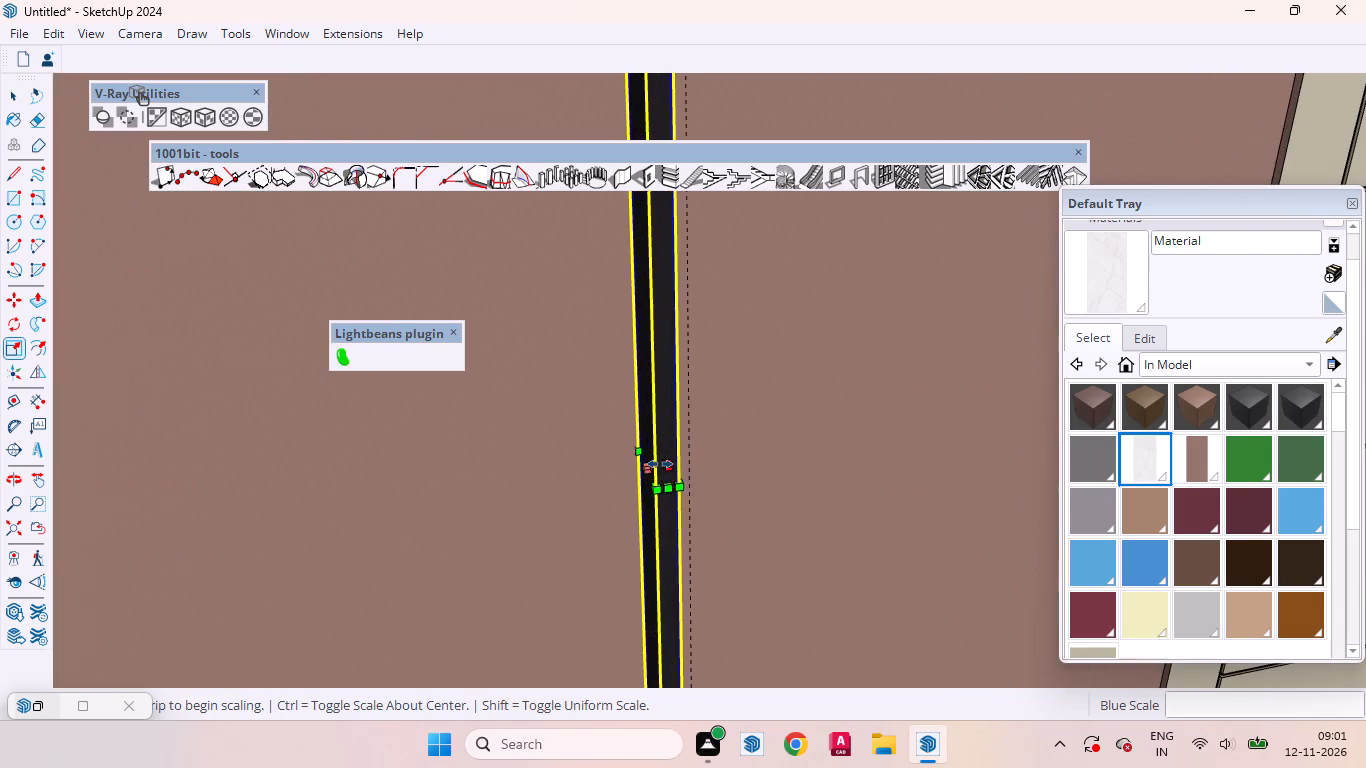
click(653, 464)
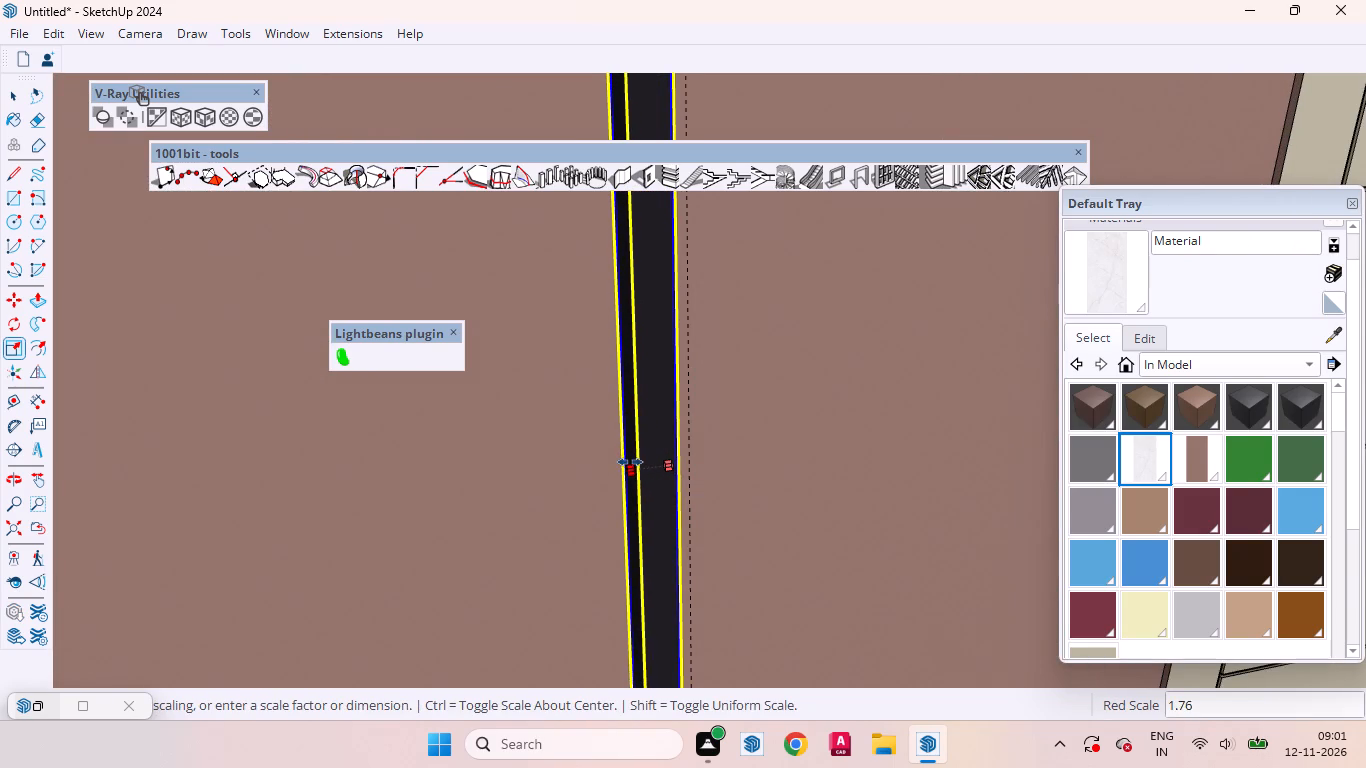
click(630, 462)
key(space)
Examine the enlarged pull's proportions on the left shutter from the front and both sides.
scroll(595, 487, down, 20)
scroll(595, 487, down, 1)
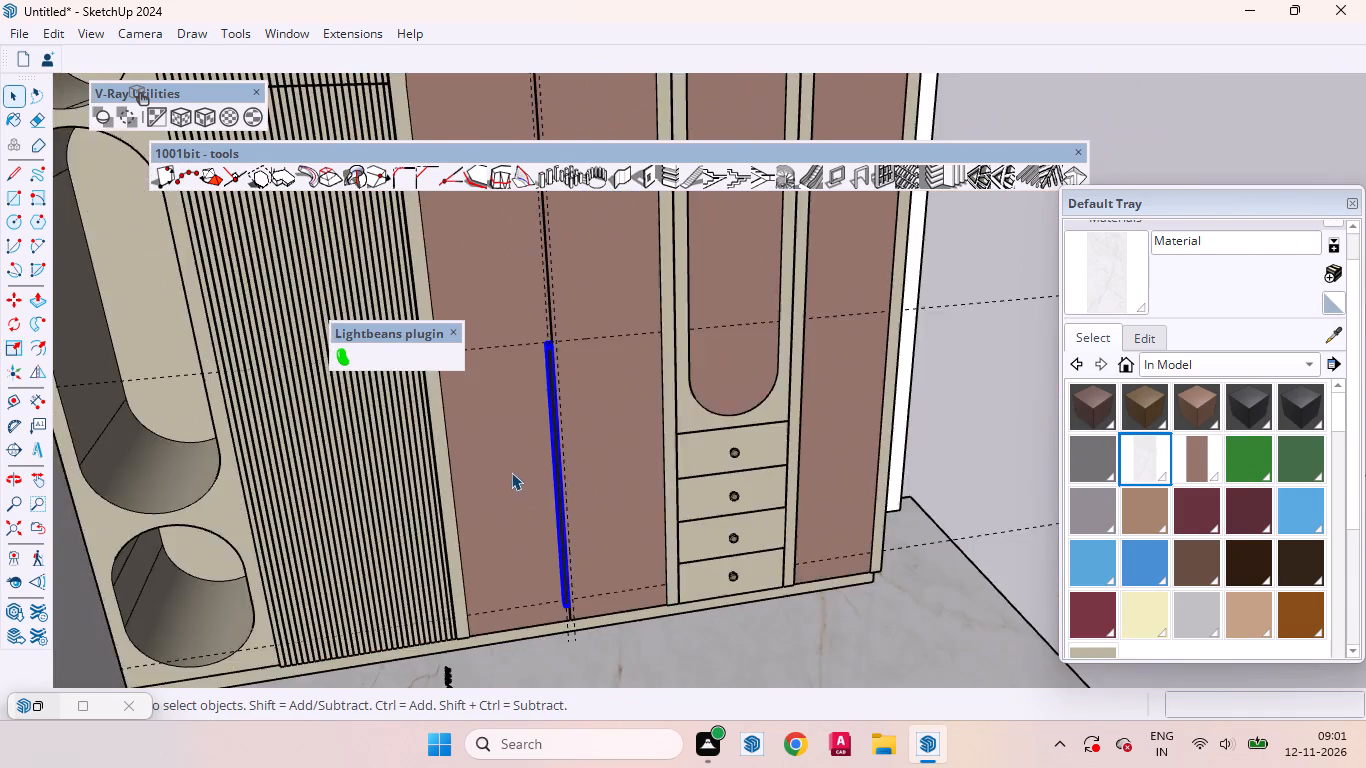
scroll(511, 472, down, 8)
scroll(512, 466, up, 1)
click(879, 562)
scroll(520, 464, up, 9)
middle_drag(556, 589, 542, 578)
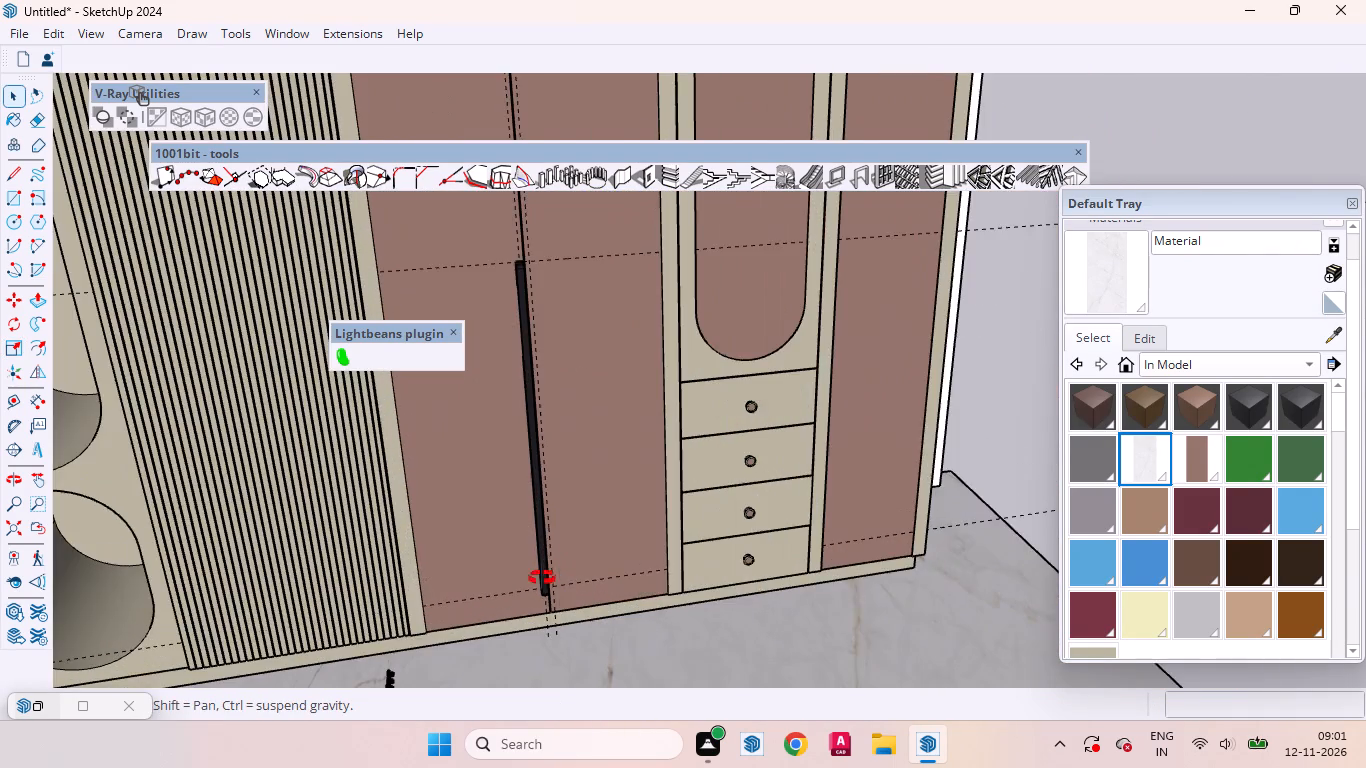
middle_drag(542, 578, 507, 396)
scroll(527, 335, up, 8)
middle_drag(543, 374, 244, 393)
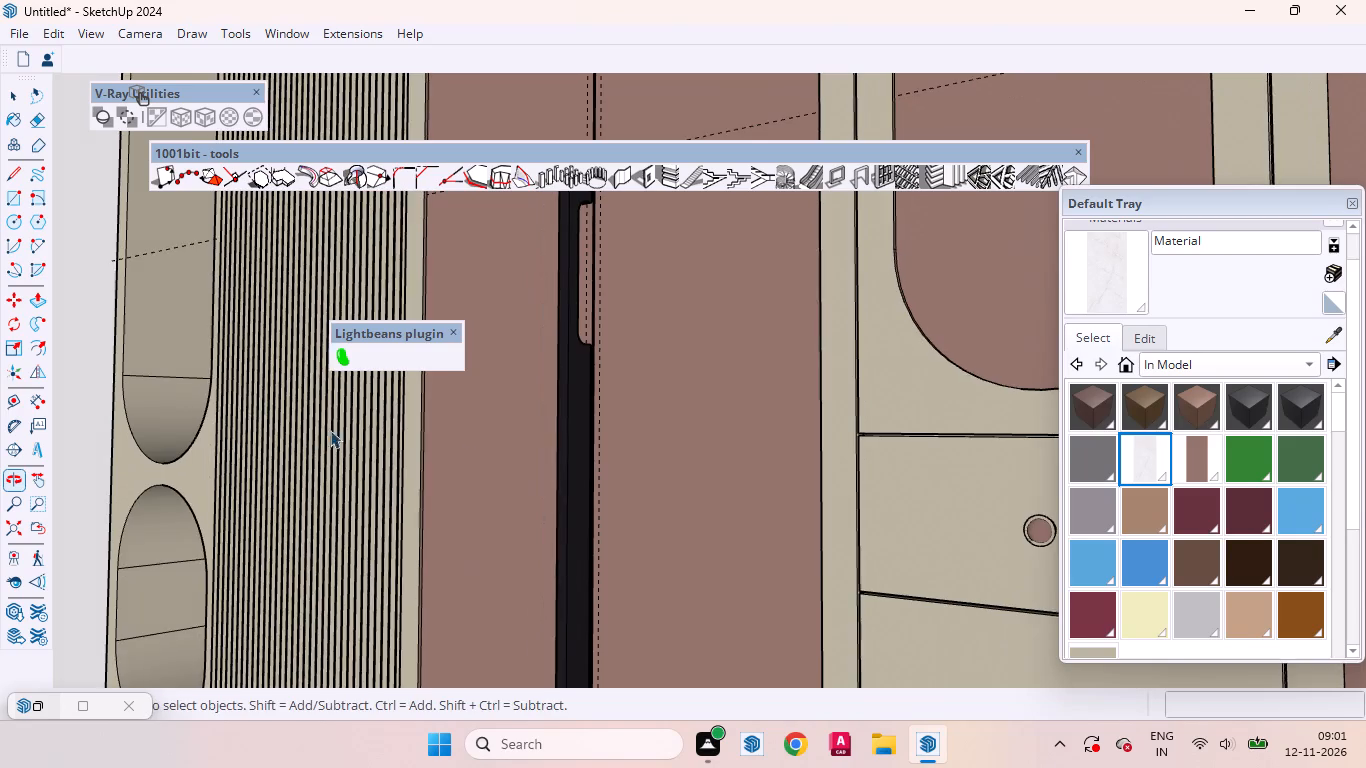
scroll(475, 431, down, 10)
scroll(544, 326, up, 4)
scroll(551, 341, down, 7)
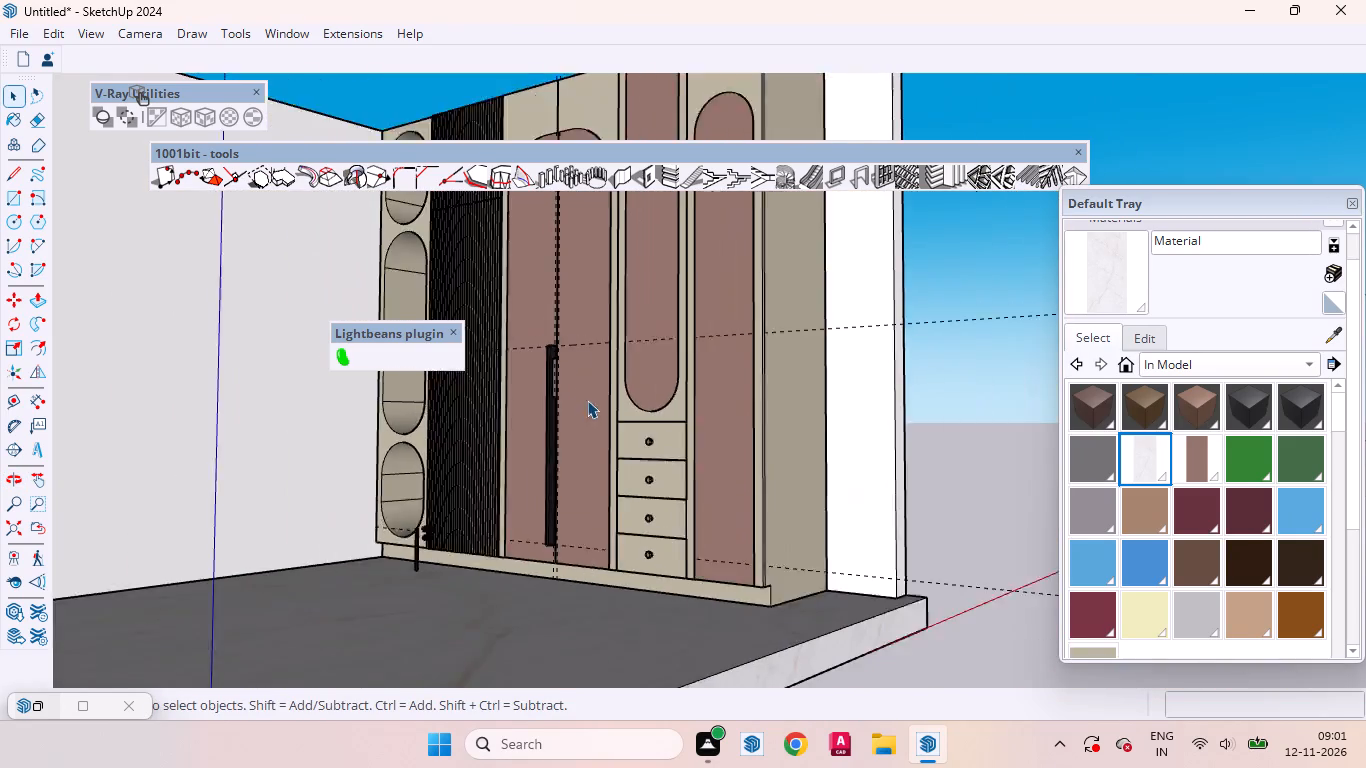
scroll(587, 400, down, 6)
middle_drag(589, 454, 896, 584)
scroll(507, 410, up, 9)
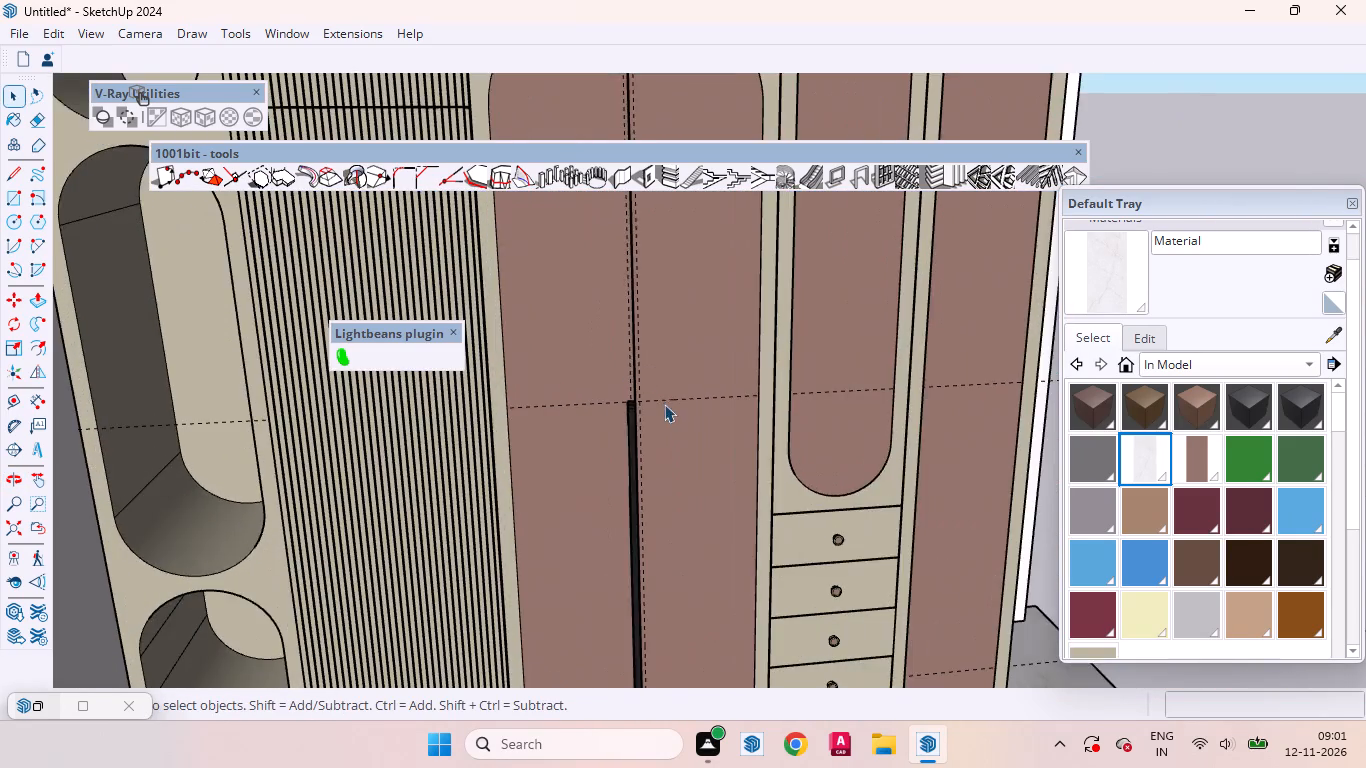
Scale down the pull's depth so that it projects less from the left shutter.
middle_drag(664, 407, 280, 472)
scroll(439, 455, up, 4)
middle_drag(582, 486, 515, 455)
scroll(524, 449, up, 2)
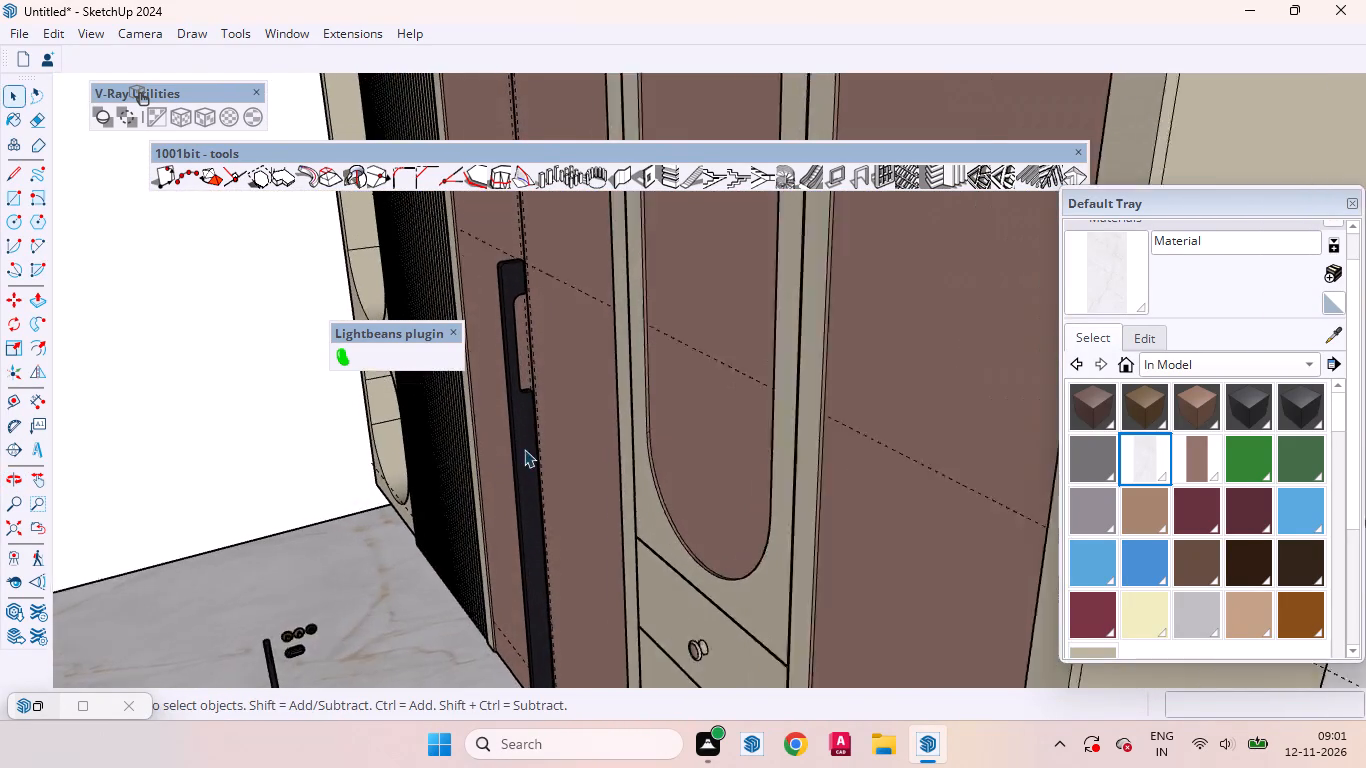
scroll(524, 449, up, 6)
click(524, 429)
key(s)
scroll(540, 370, down, 3)
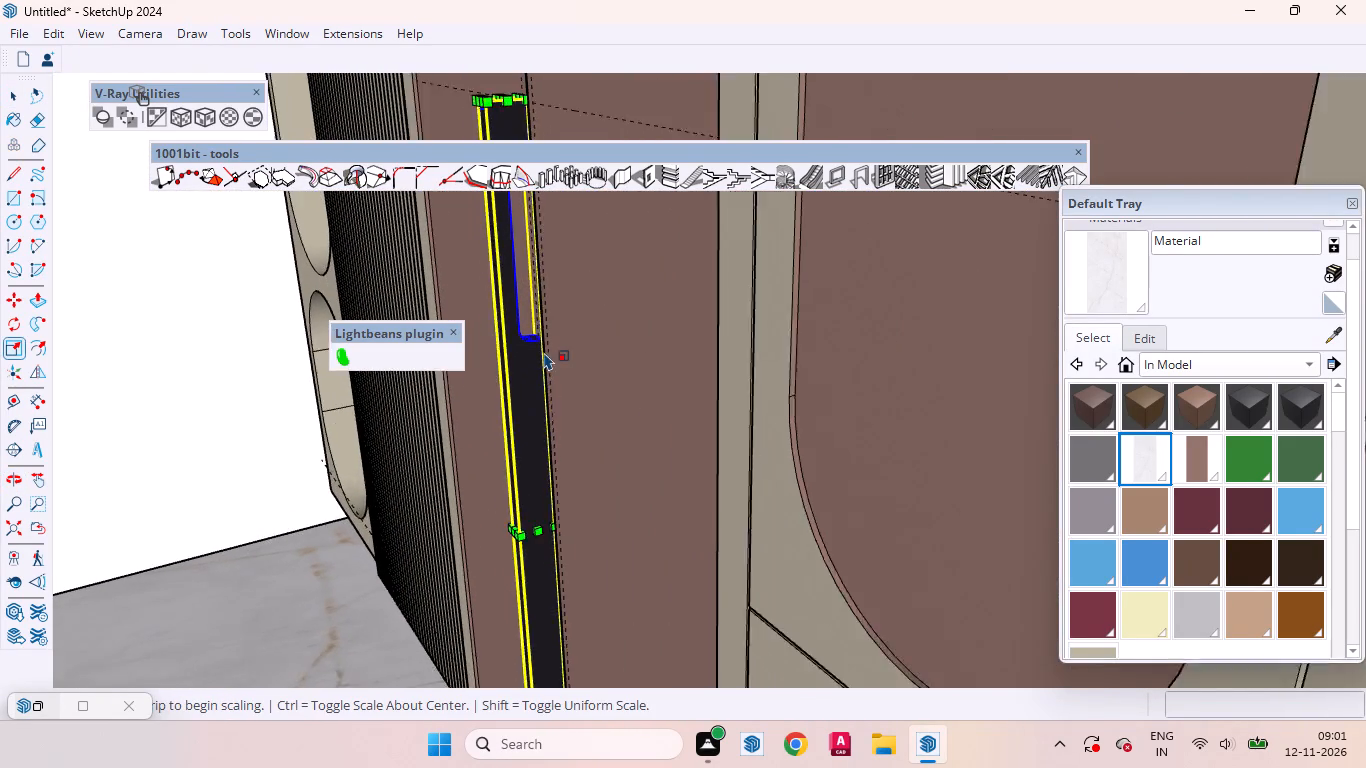
scroll(544, 352, down, 6)
scroll(523, 469, up, 13)
click(518, 418)
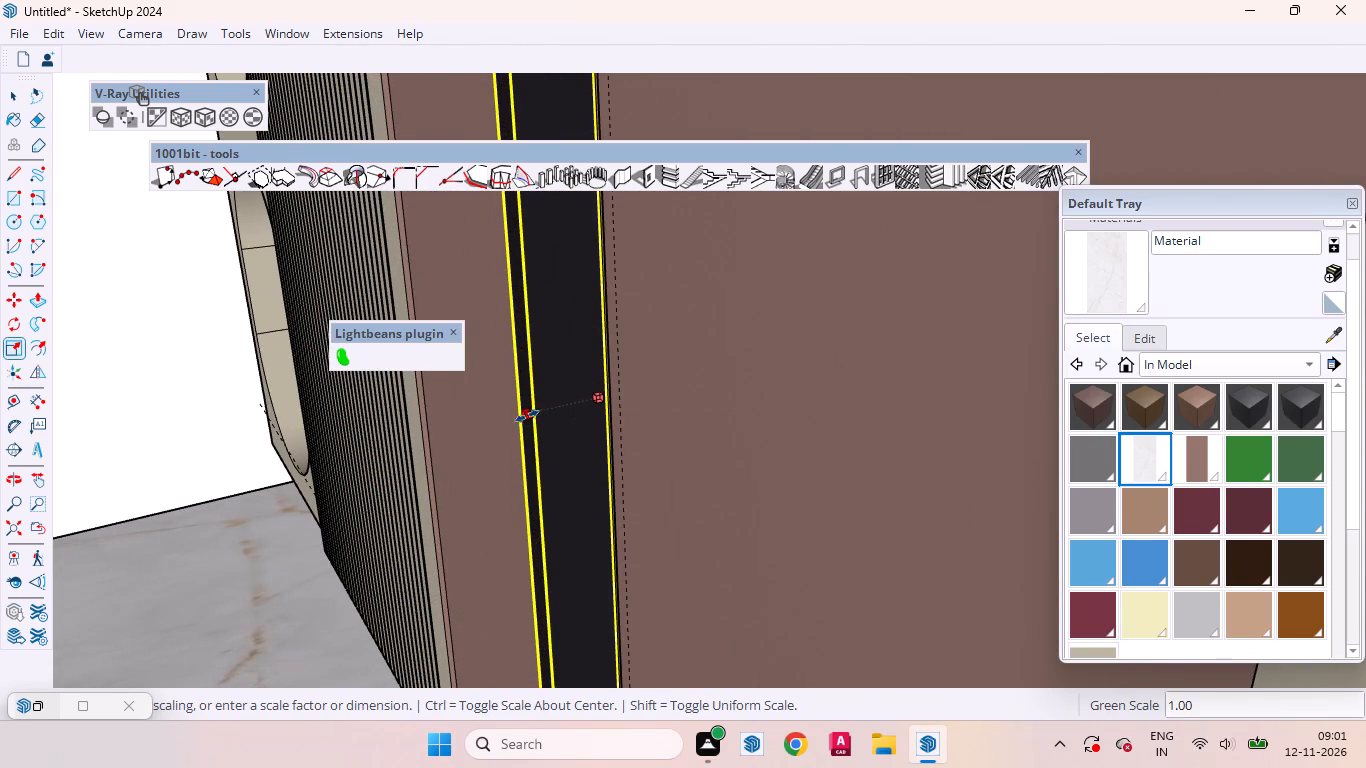
click(556, 413)
key(space)
scroll(543, 451, down, 2)
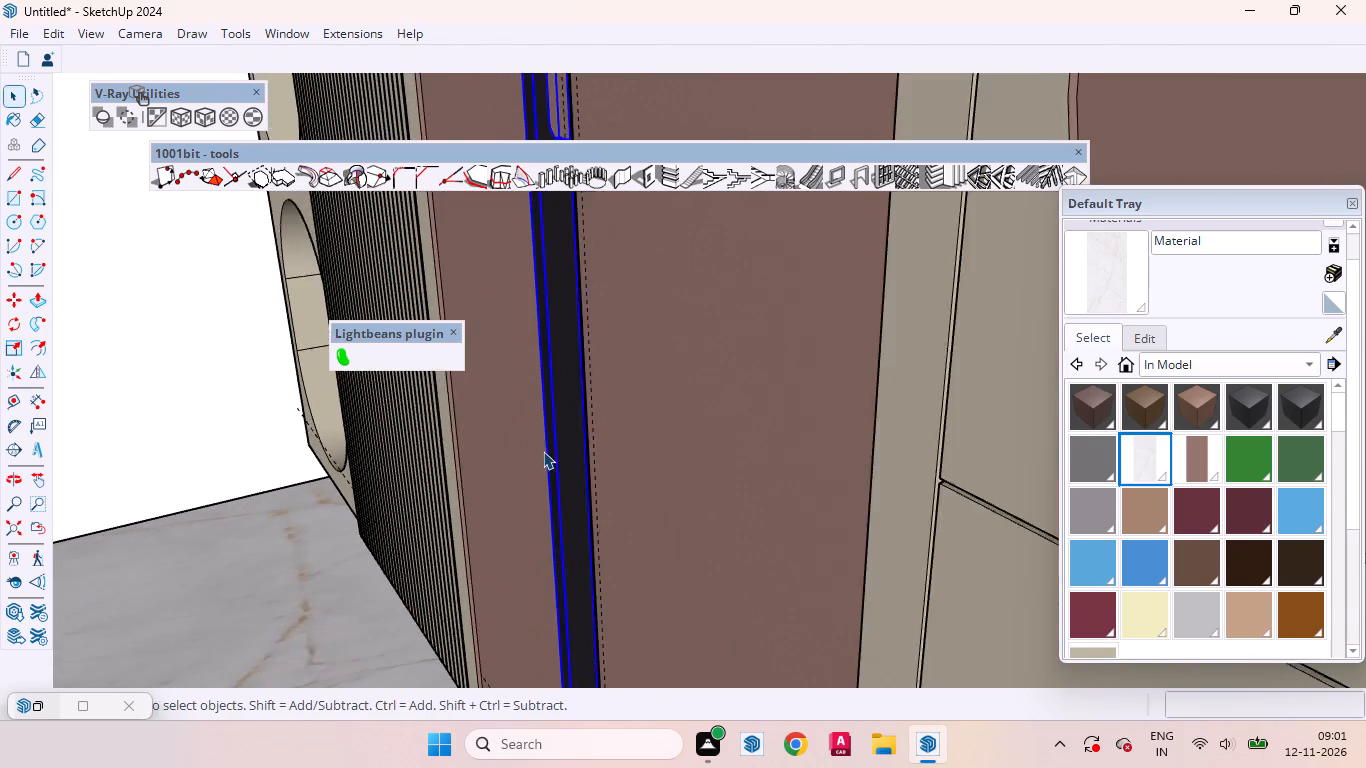
Examine the slimmed black pull on the pink double shutters, from the whole room down to its top end.
scroll(543, 451, down, 20)
scroll(553, 393, up, 1)
scroll(553, 393, down, 7)
click(837, 627)
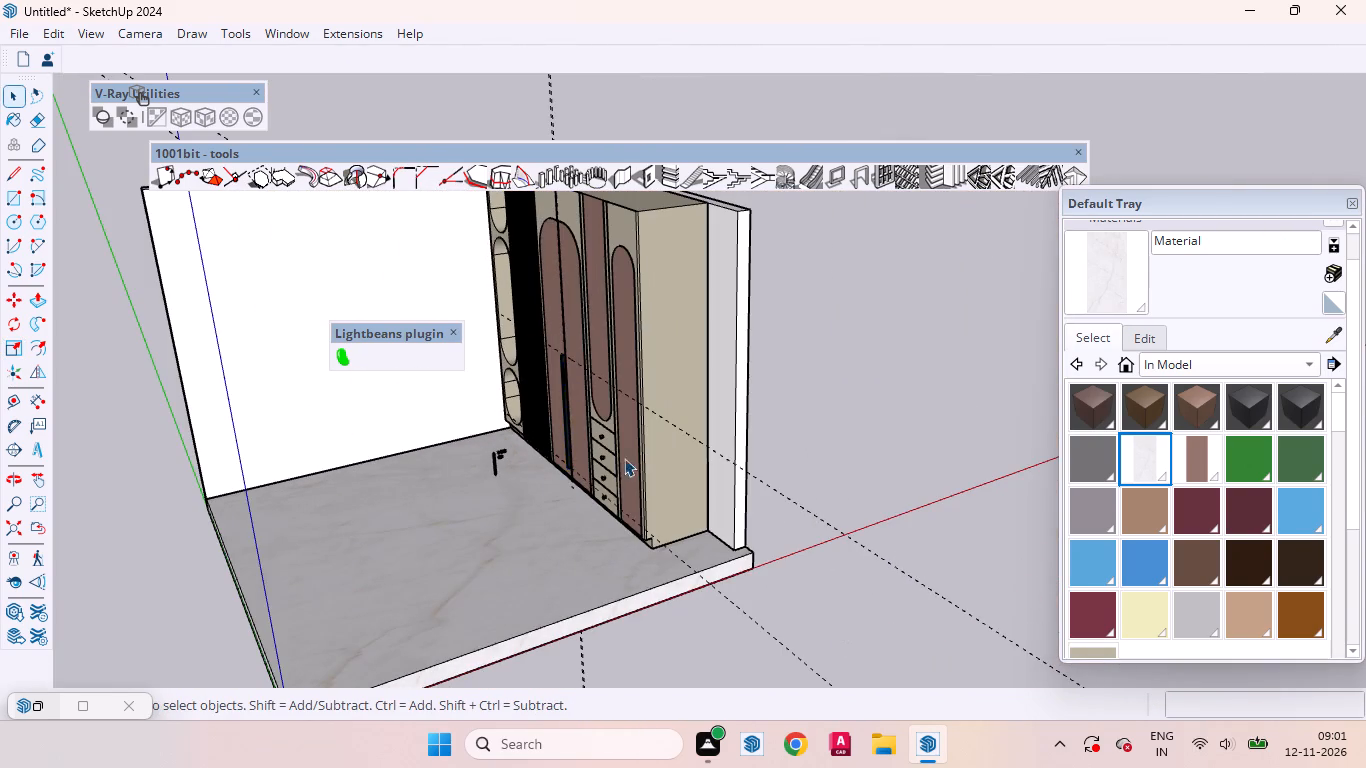
scroll(547, 353, up, 14)
middle_drag(601, 407, 956, 392)
scroll(417, 332, down, 8)
scroll(803, 392, down, 9)
scroll(735, 364, up, 15)
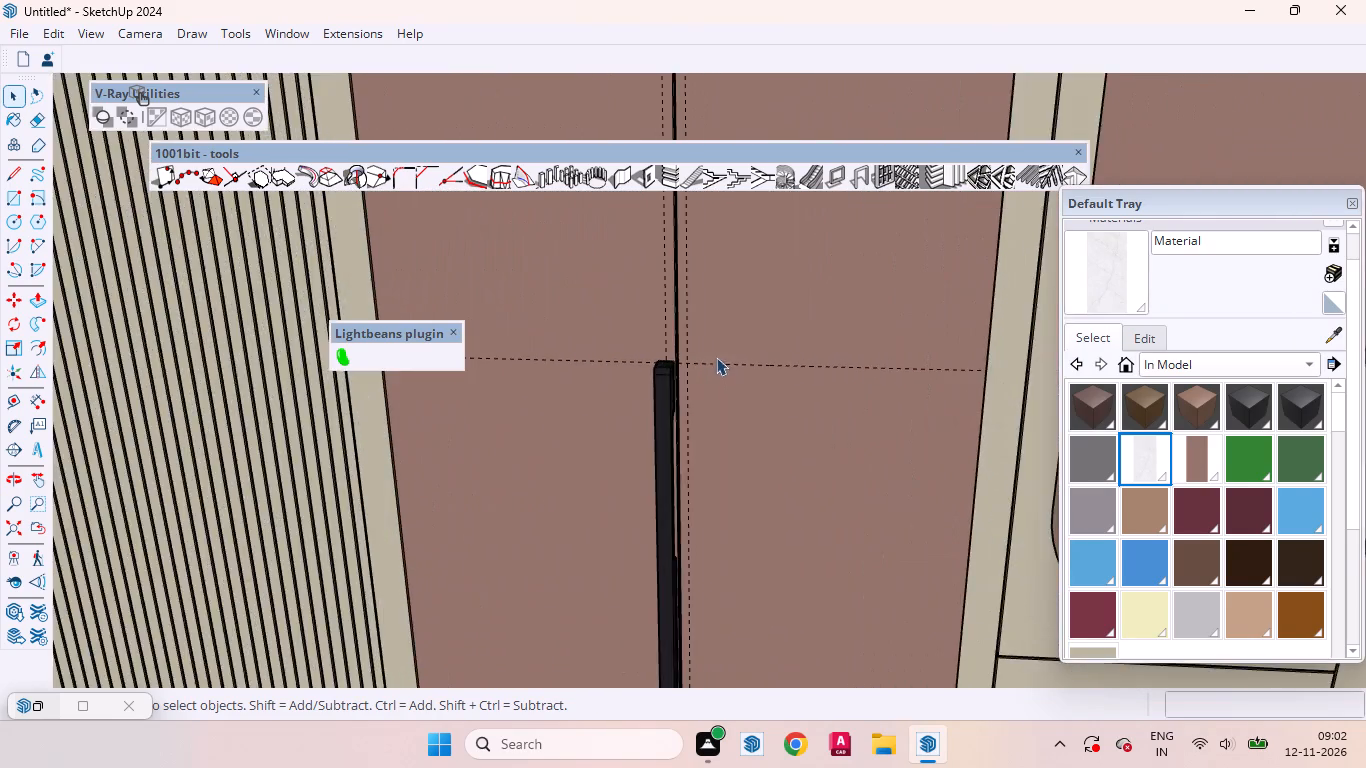
Move the left shutter's pull so its back top corner sits where the vertical guide crosses the 4' horizontal guide.
scroll(716, 357, up, 9)
click(602, 389)
scroll(641, 347, up, 2)
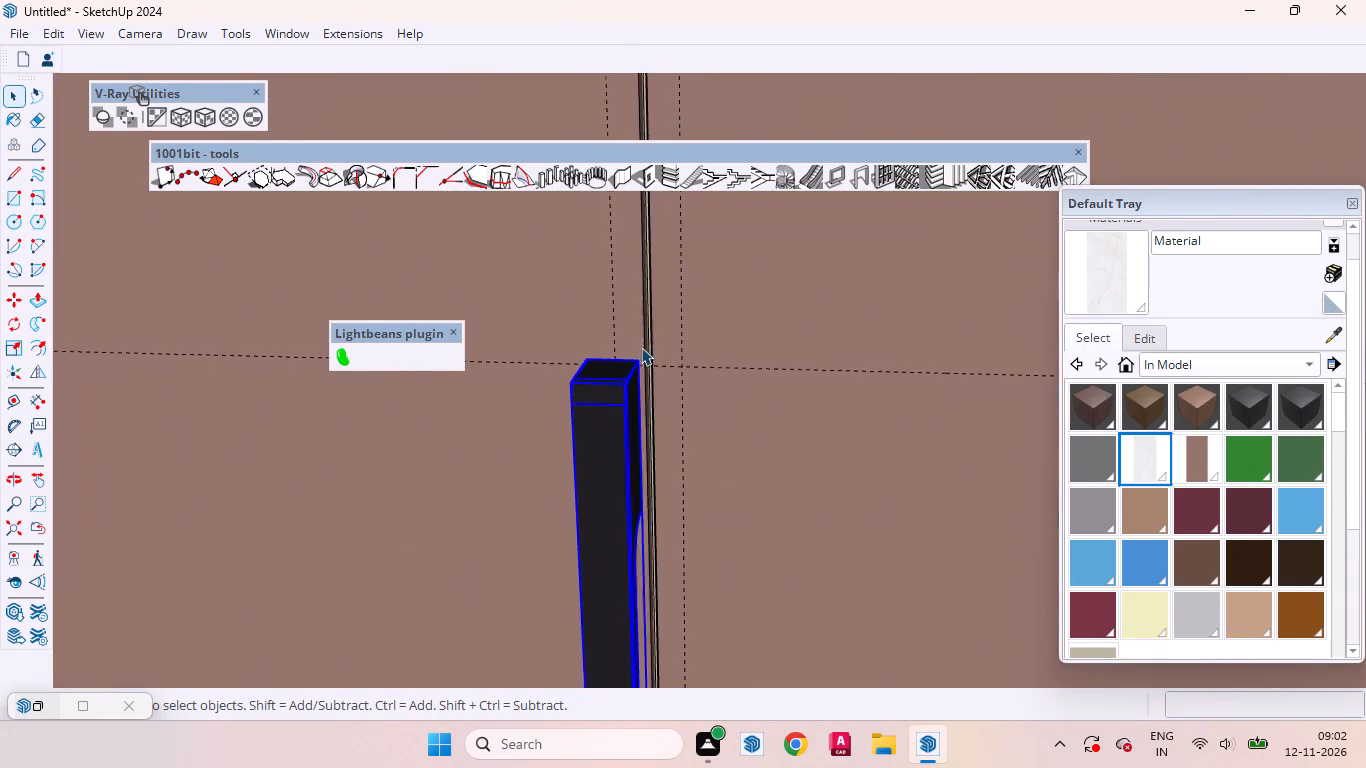
scroll(641, 347, up, 6)
middle_drag(640, 369, 725, 442)
scroll(724, 444, up, 1)
drag(679, 431, 625, 392)
key(m)
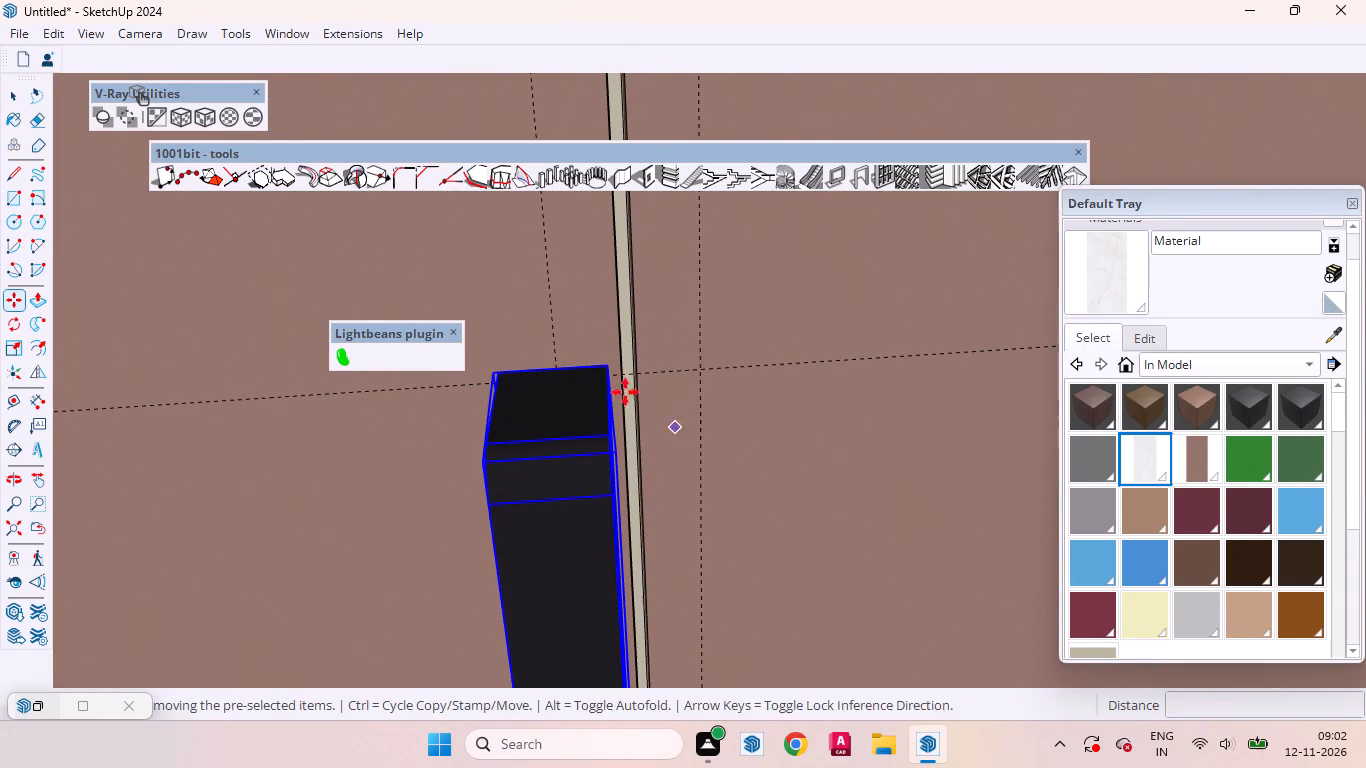
drag(625, 392, 648, 398)
scroll(617, 373, up, 6)
click(601, 357)
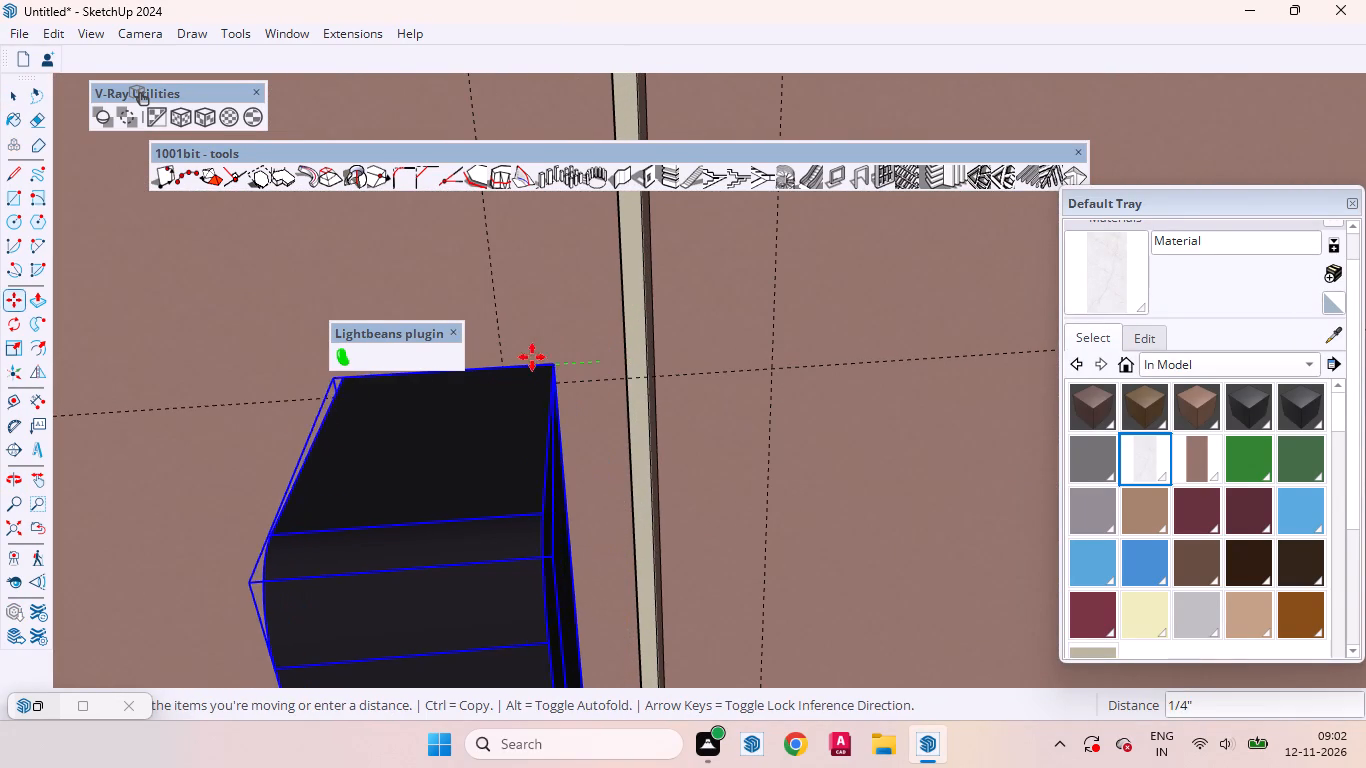
click(500, 360)
click(499, 360)
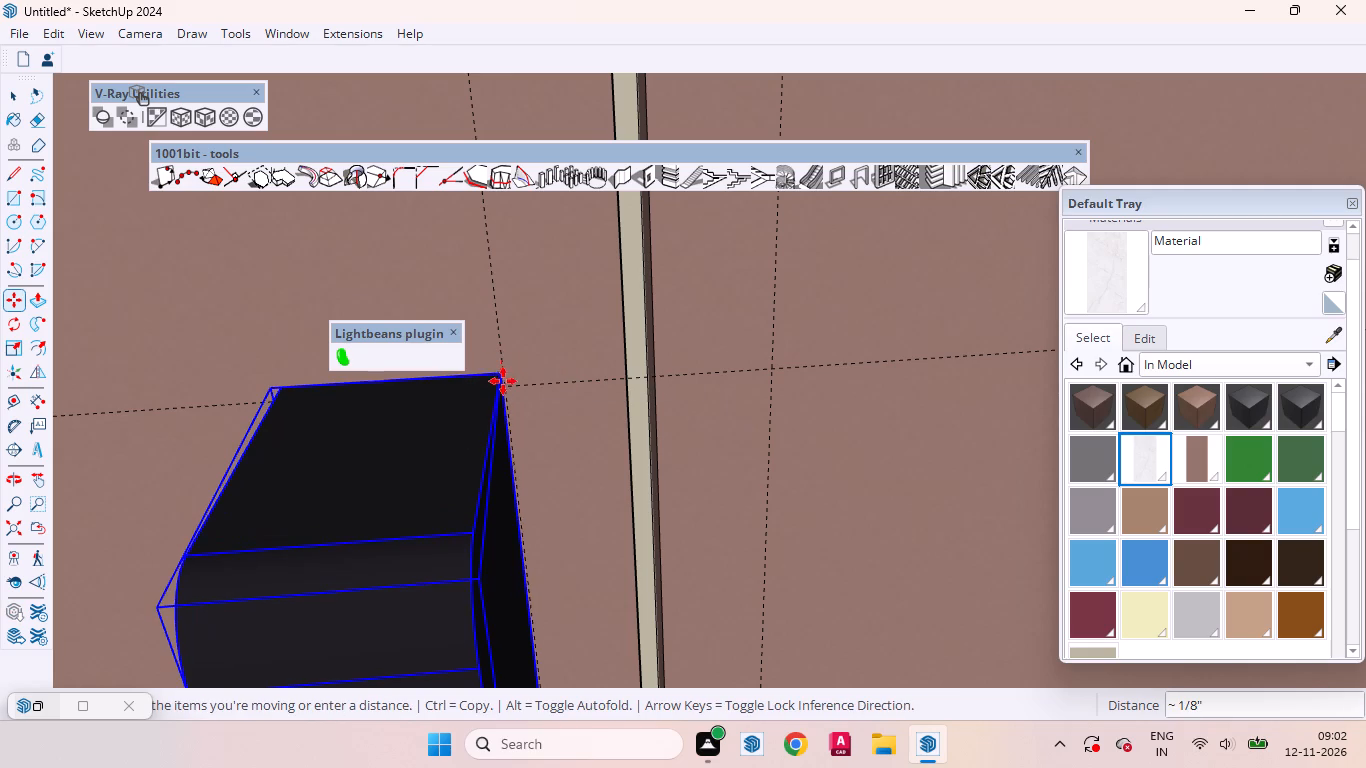
click(507, 387)
scroll(531, 382, down, 2)
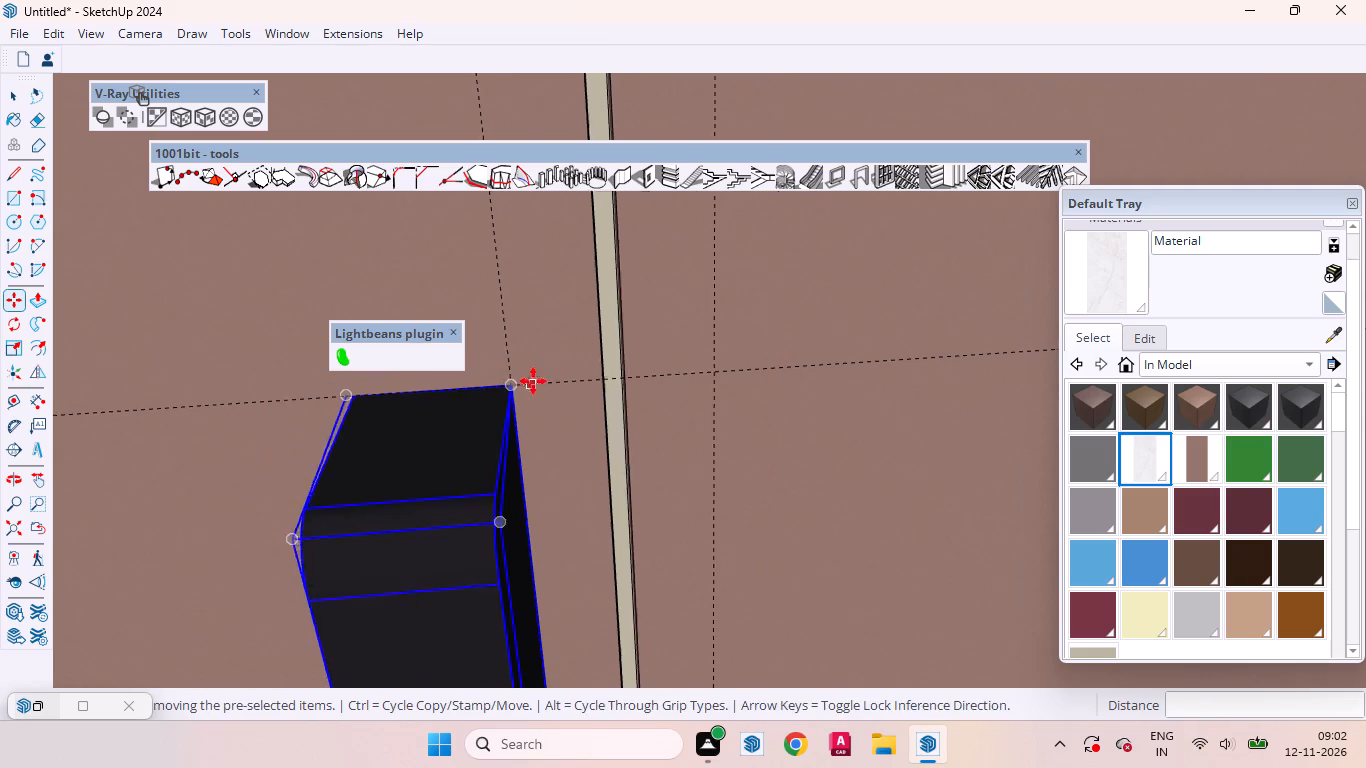
scroll(533, 381, down, 11)
key(space)
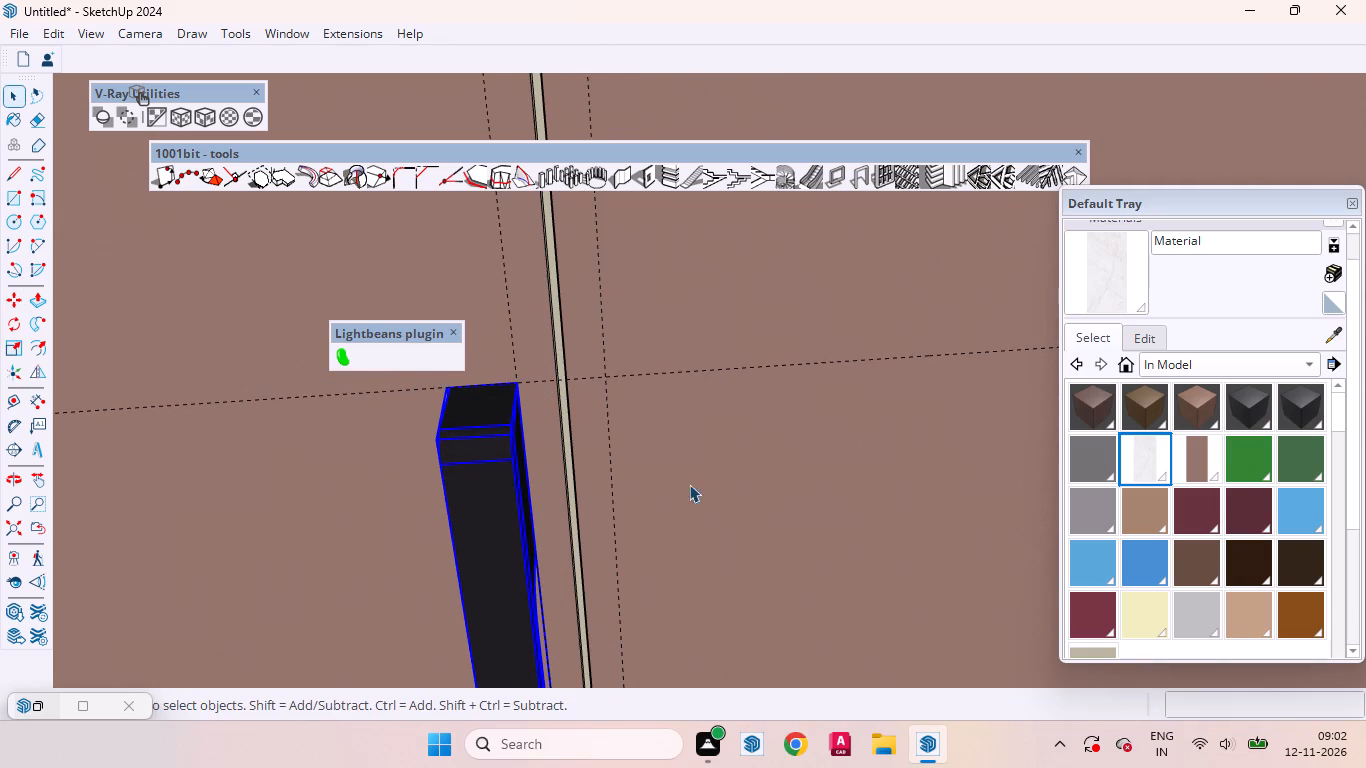
Copy the pull about 2" across onto the right shutter, aligning its top corner with that shutter's vertical guide.
key(m)
scroll(433, 417, up, 3)
scroll(832, 539, down, 5)
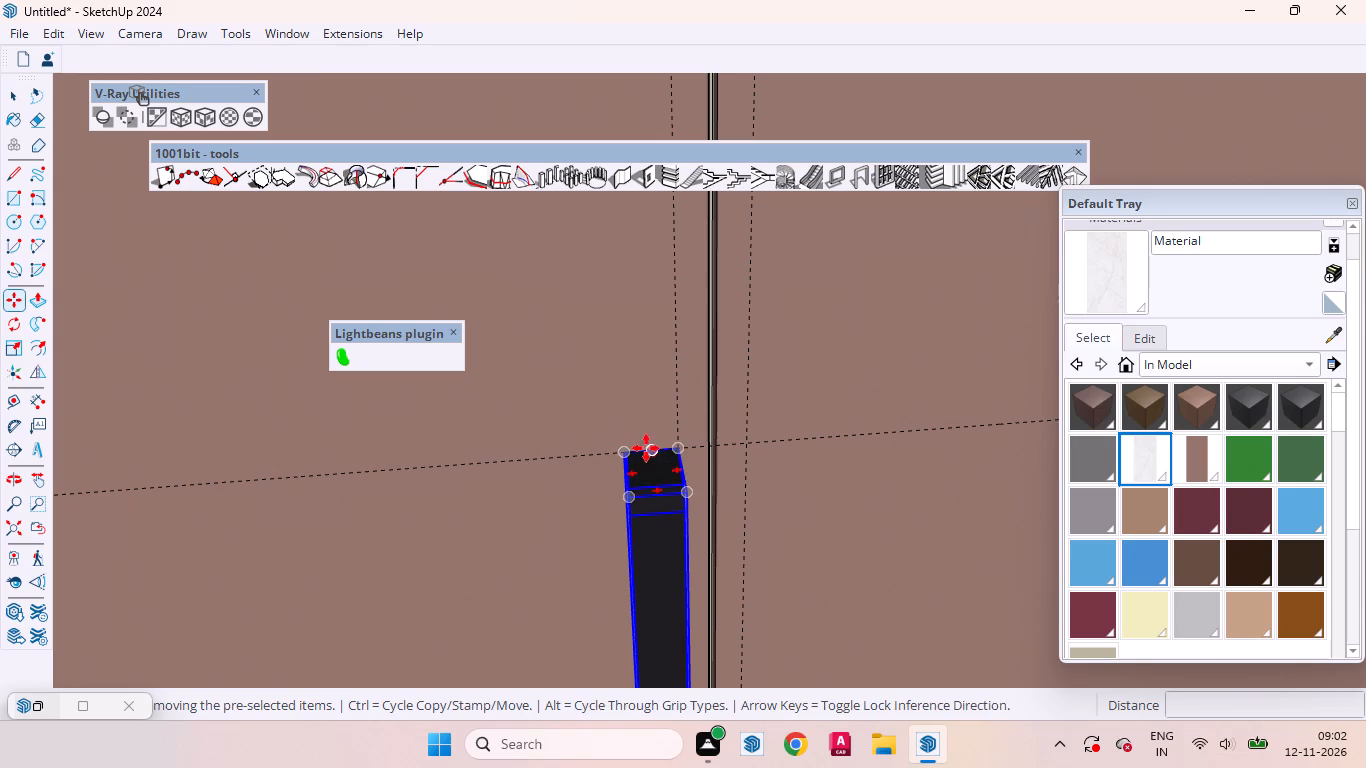
click(626, 449)
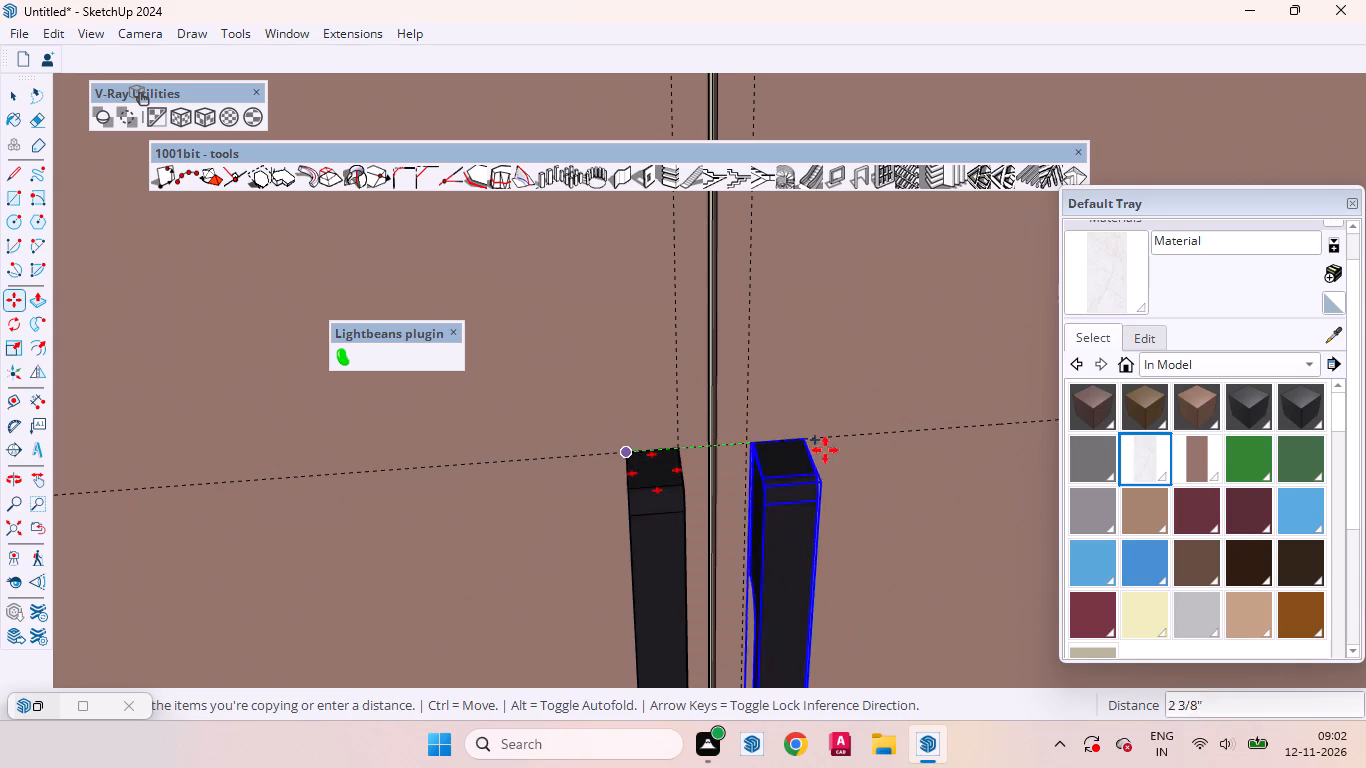
scroll(802, 451, up, 7)
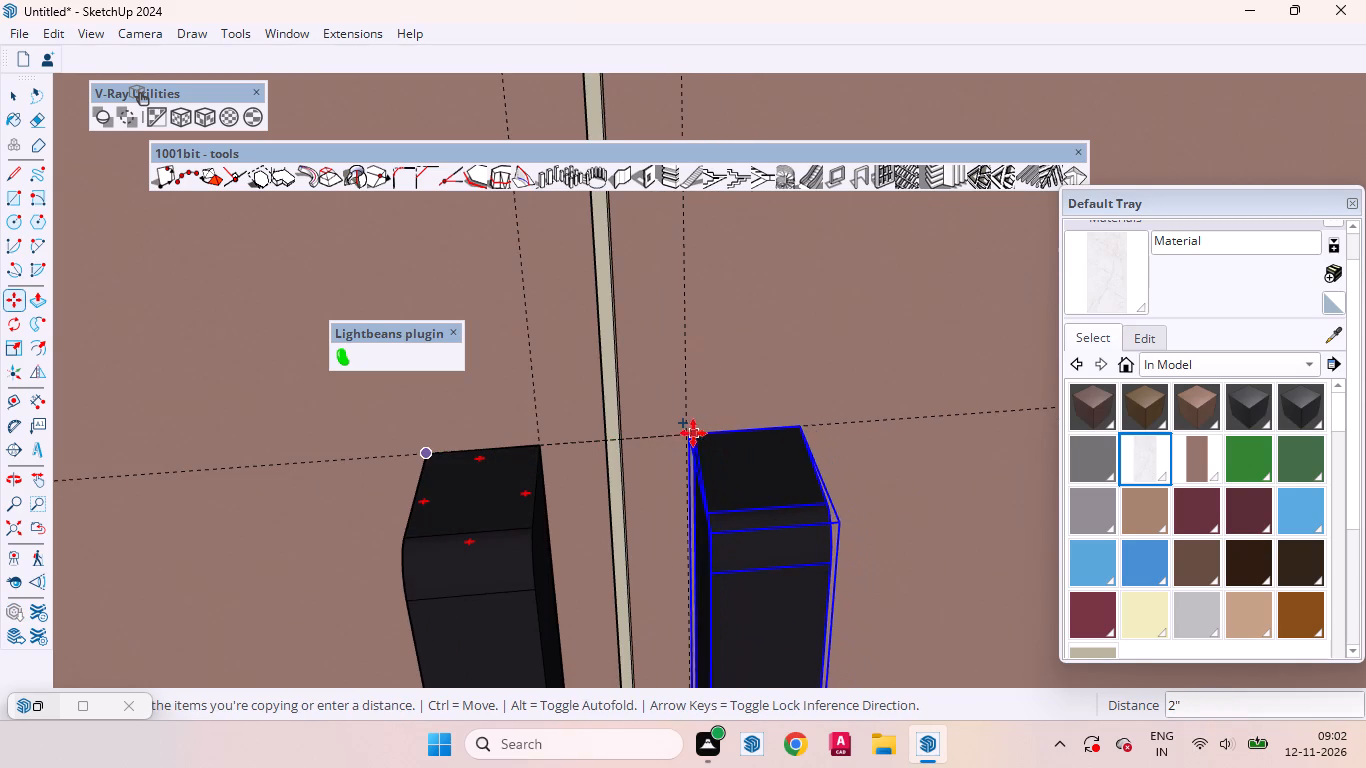
click(686, 433)
key(space)
scroll(677, 438, down, 14)
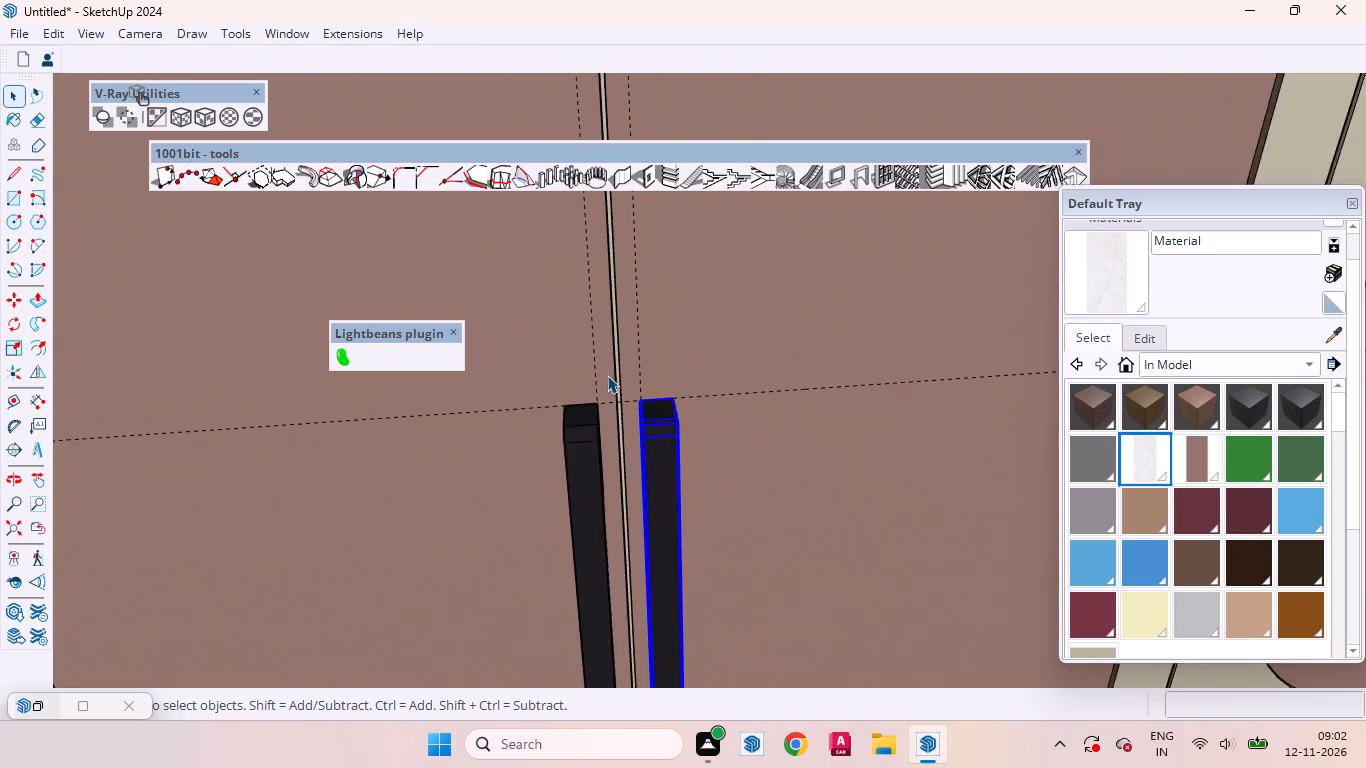
scroll(607, 375, down, 20)
scroll(607, 375, down, 13)
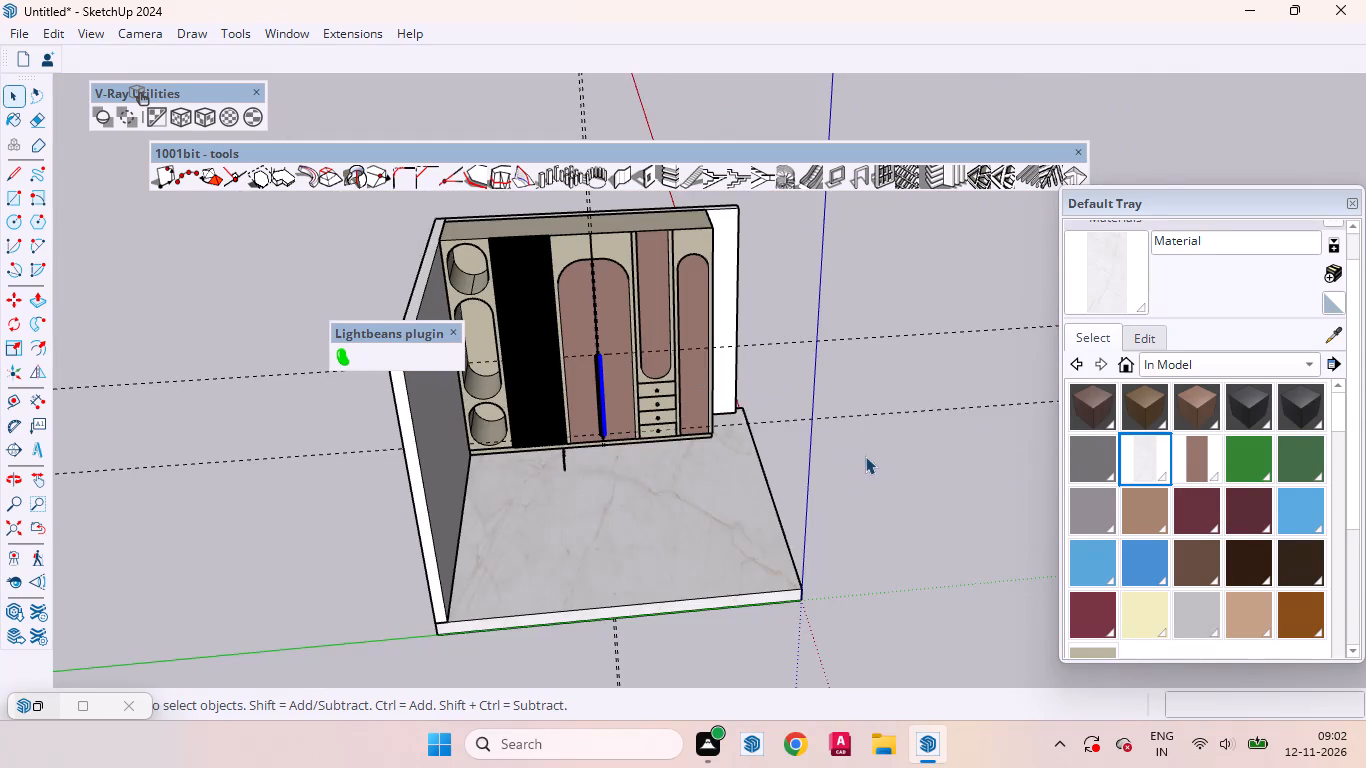
Place a horizontal guide 2" below the existing guide at the bottom ends of the pulls.
click(866, 456)
scroll(652, 410, up, 20)
middle_drag(569, 486, 608, 375)
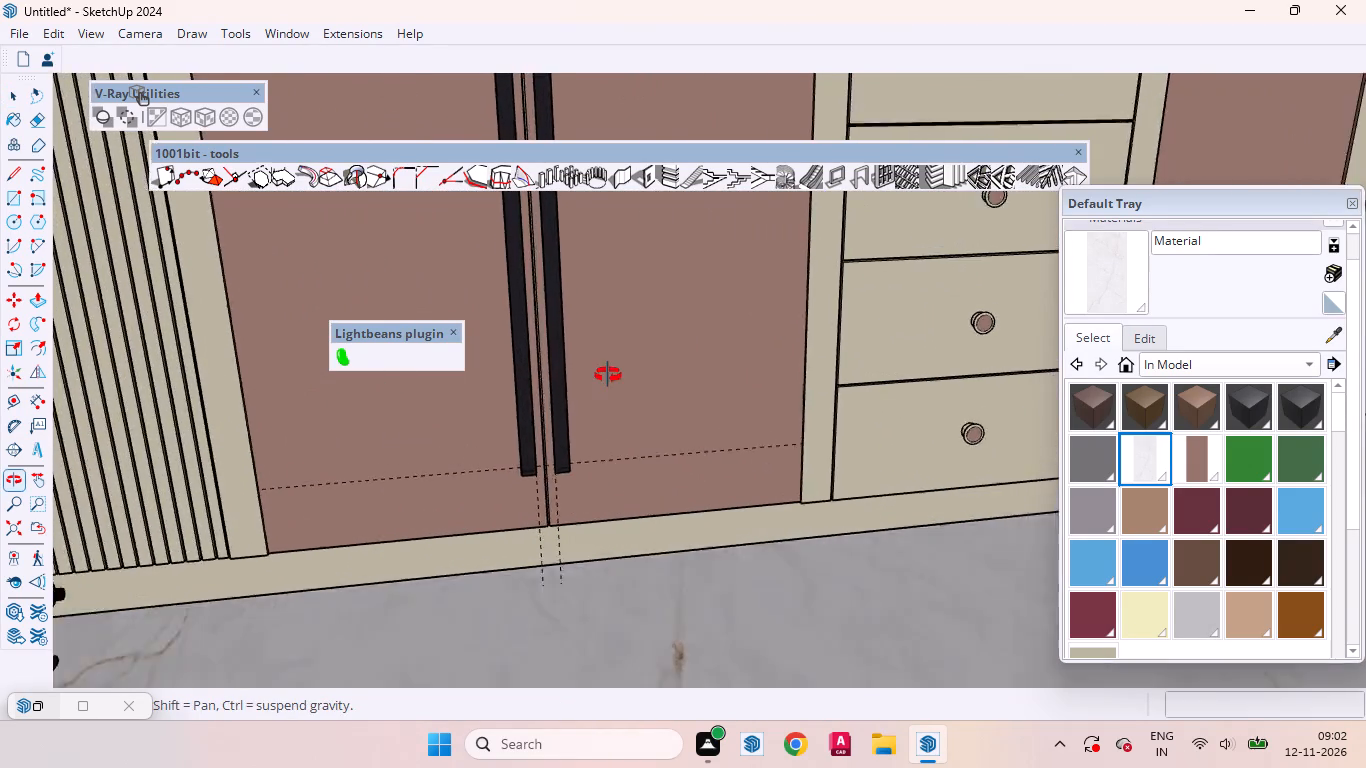
middle_drag(608, 375, 605, 285)
scroll(567, 477, up, 7)
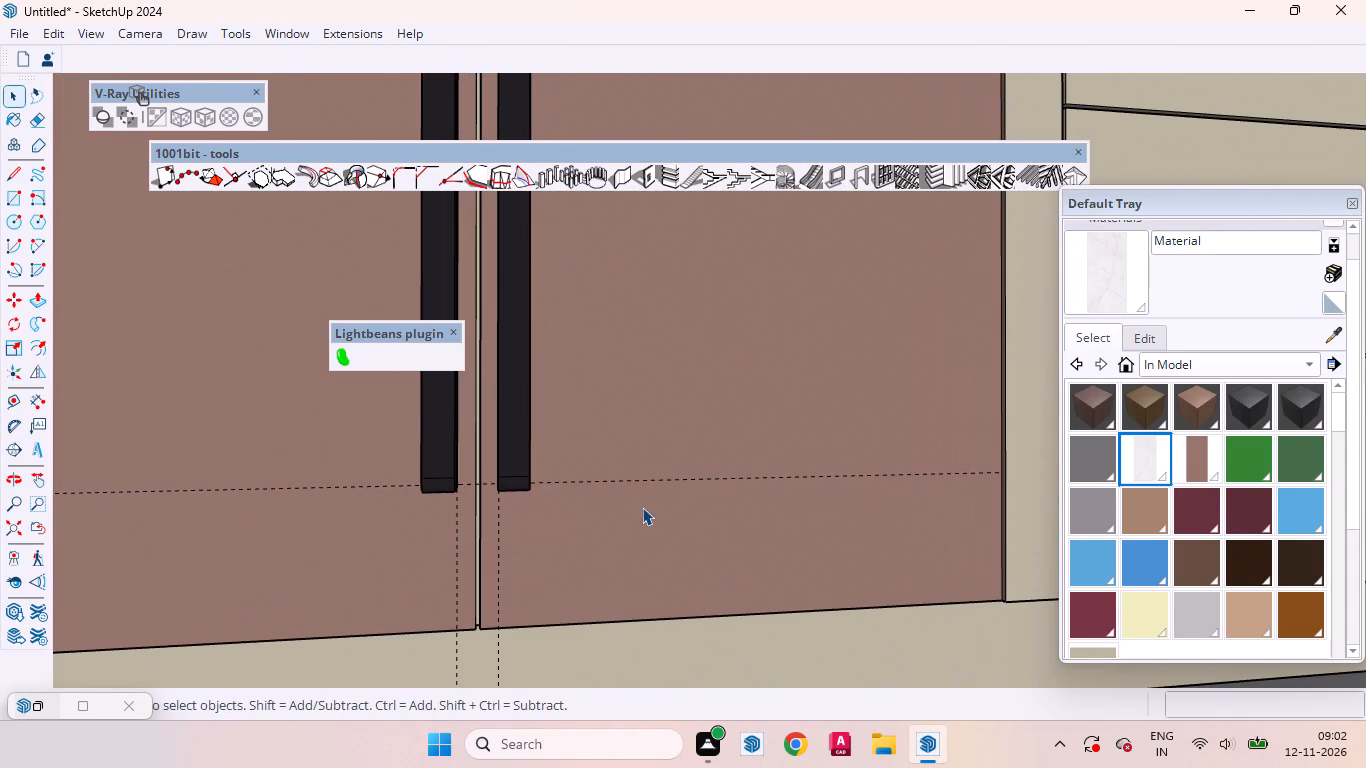
key(t)
click(654, 477)
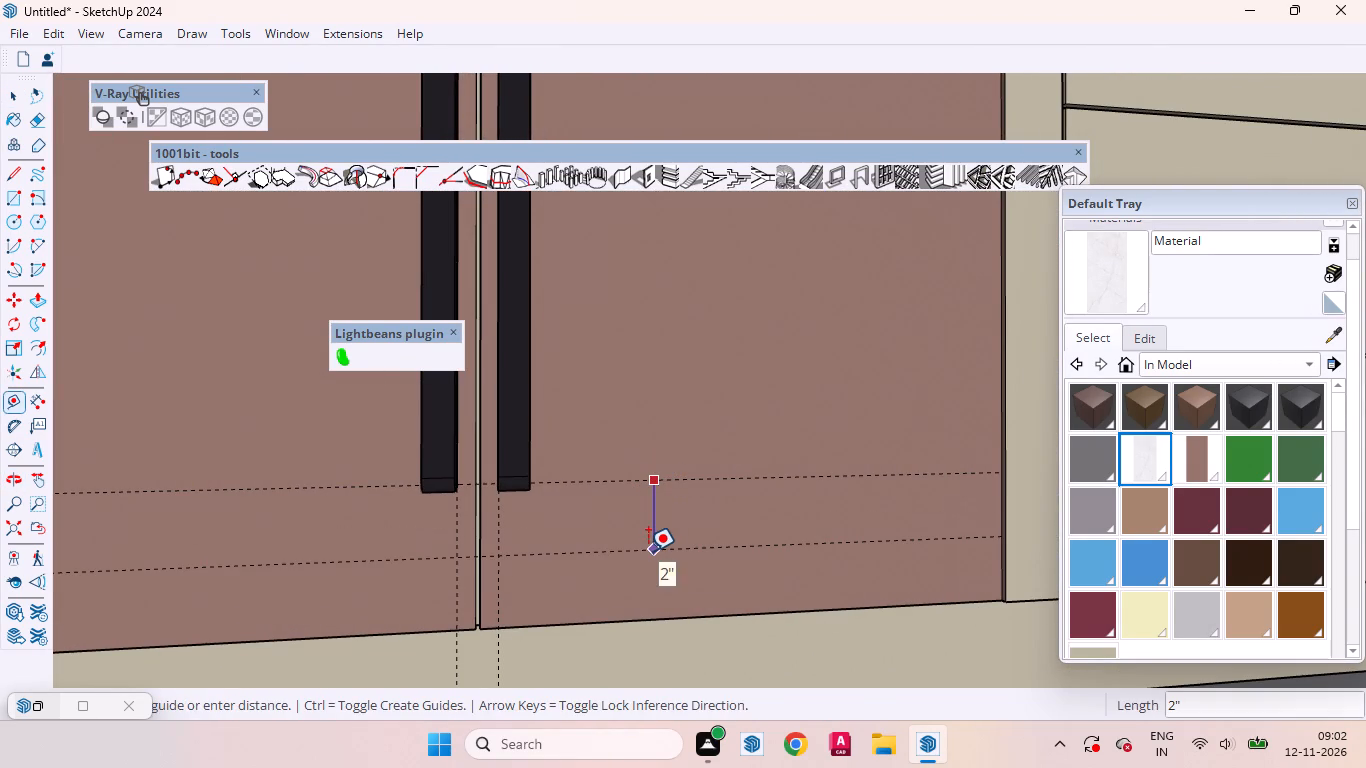
key(2)
key(Return)
key(space)
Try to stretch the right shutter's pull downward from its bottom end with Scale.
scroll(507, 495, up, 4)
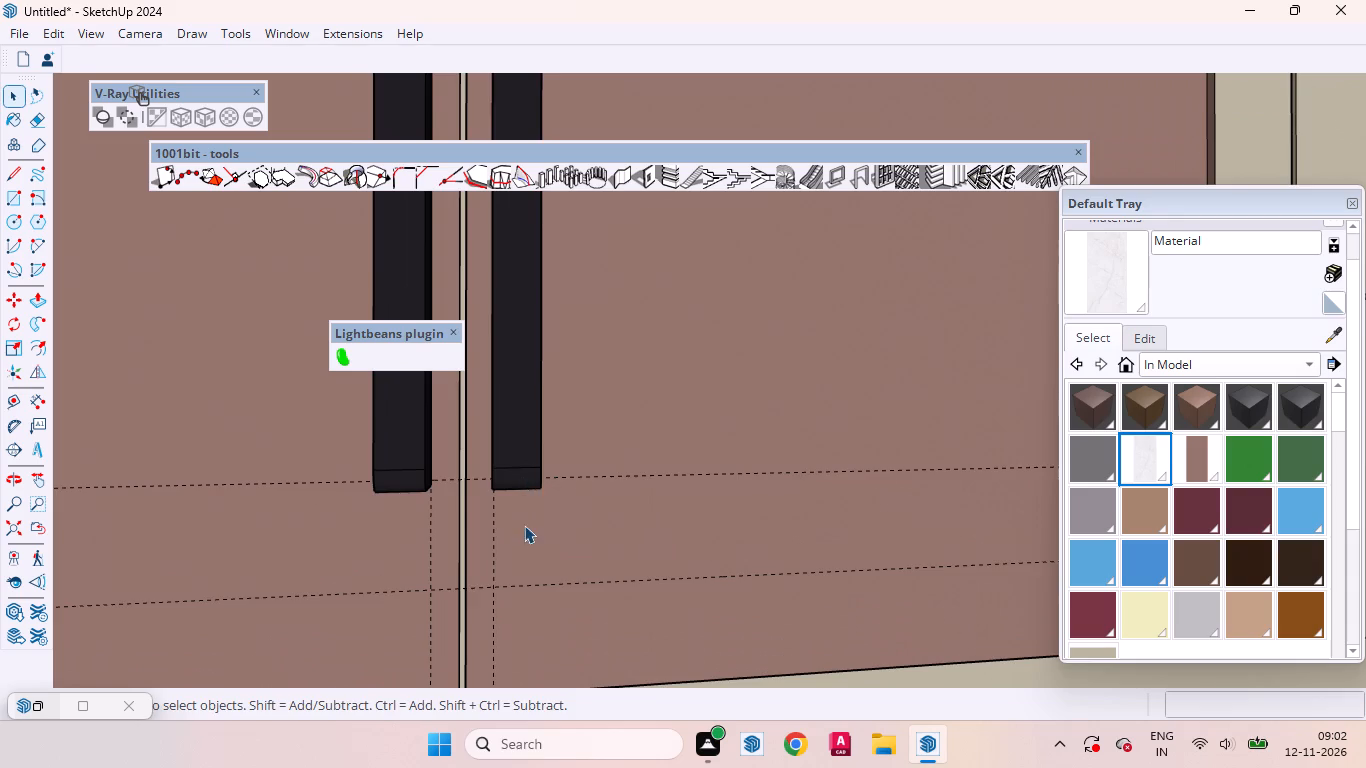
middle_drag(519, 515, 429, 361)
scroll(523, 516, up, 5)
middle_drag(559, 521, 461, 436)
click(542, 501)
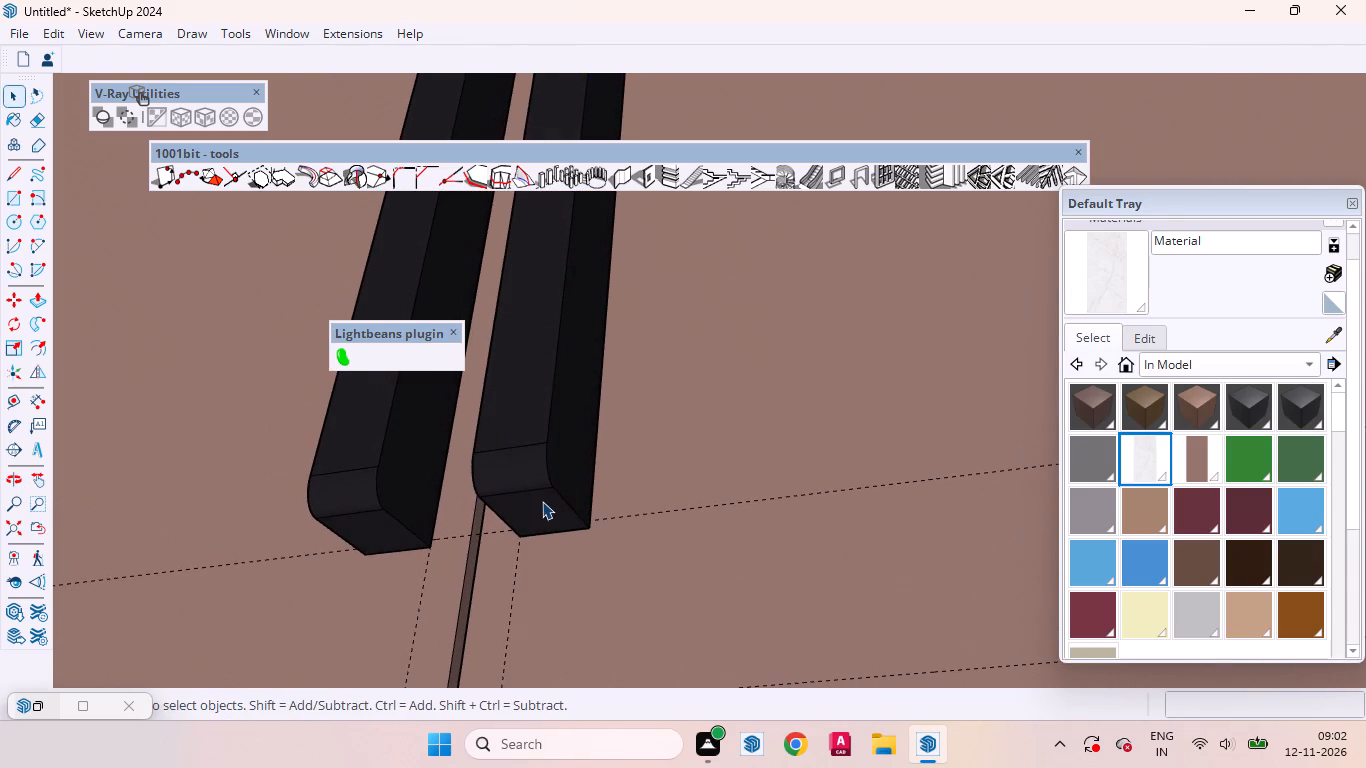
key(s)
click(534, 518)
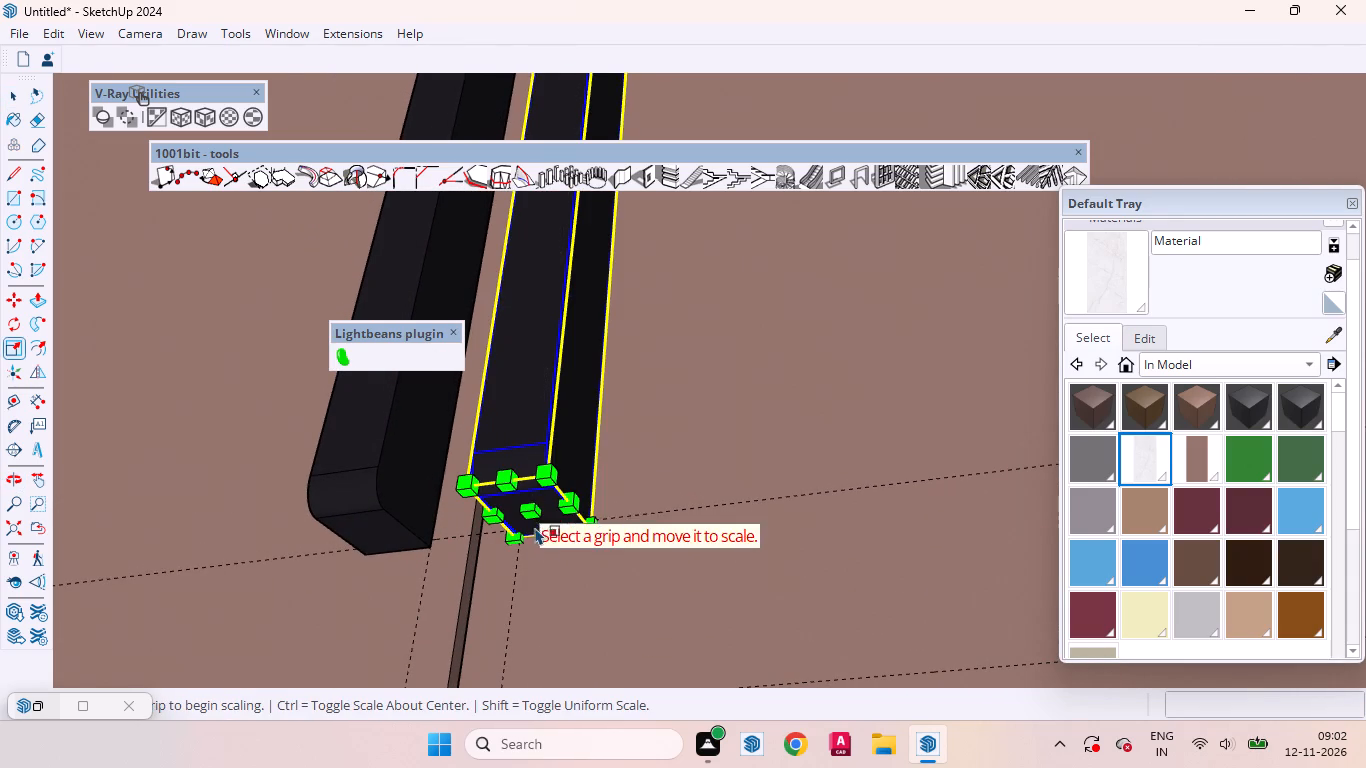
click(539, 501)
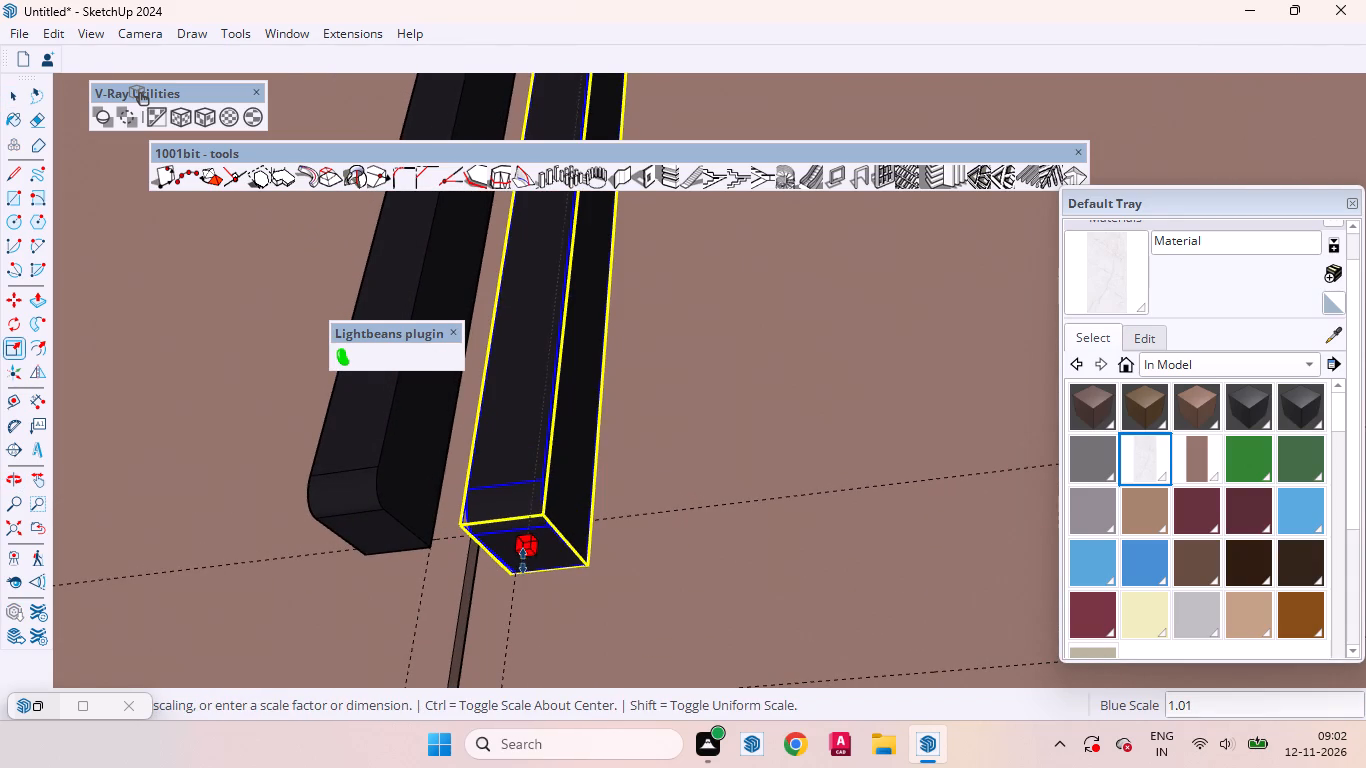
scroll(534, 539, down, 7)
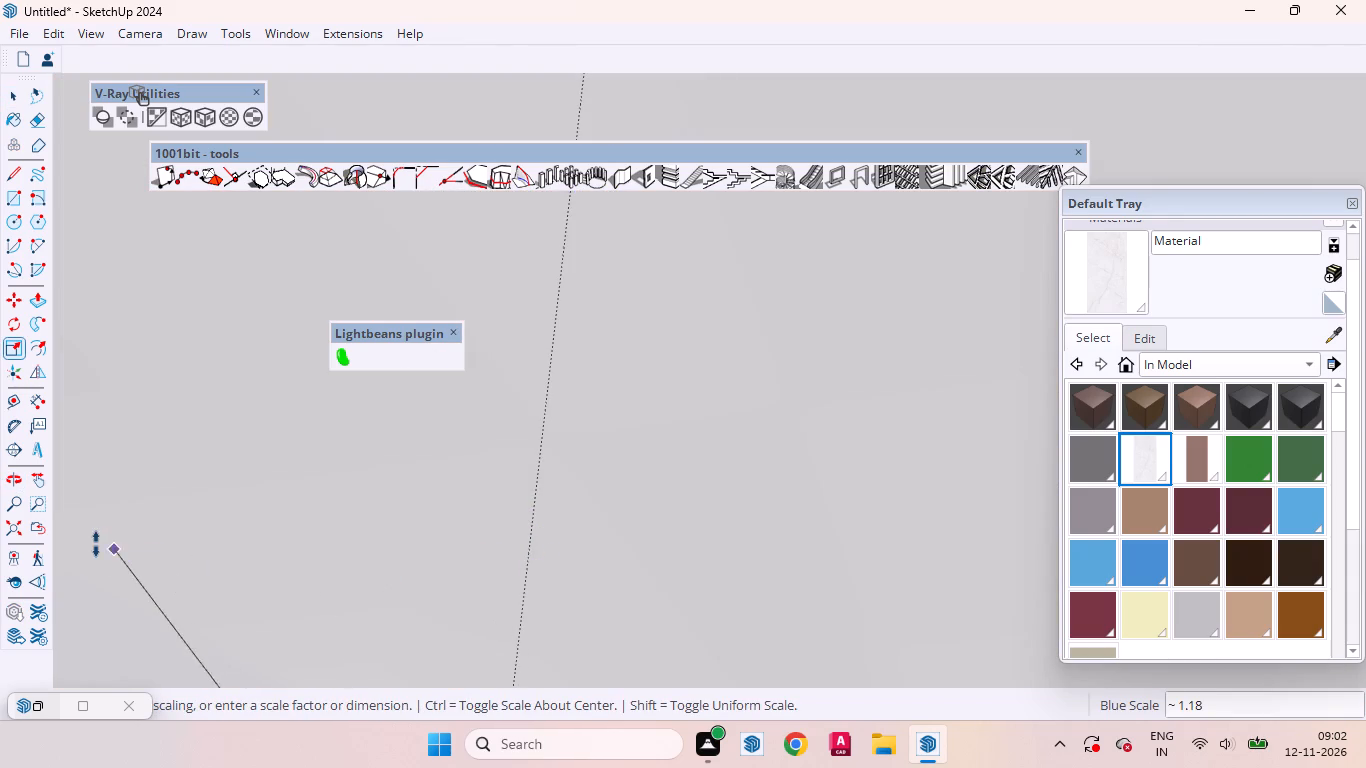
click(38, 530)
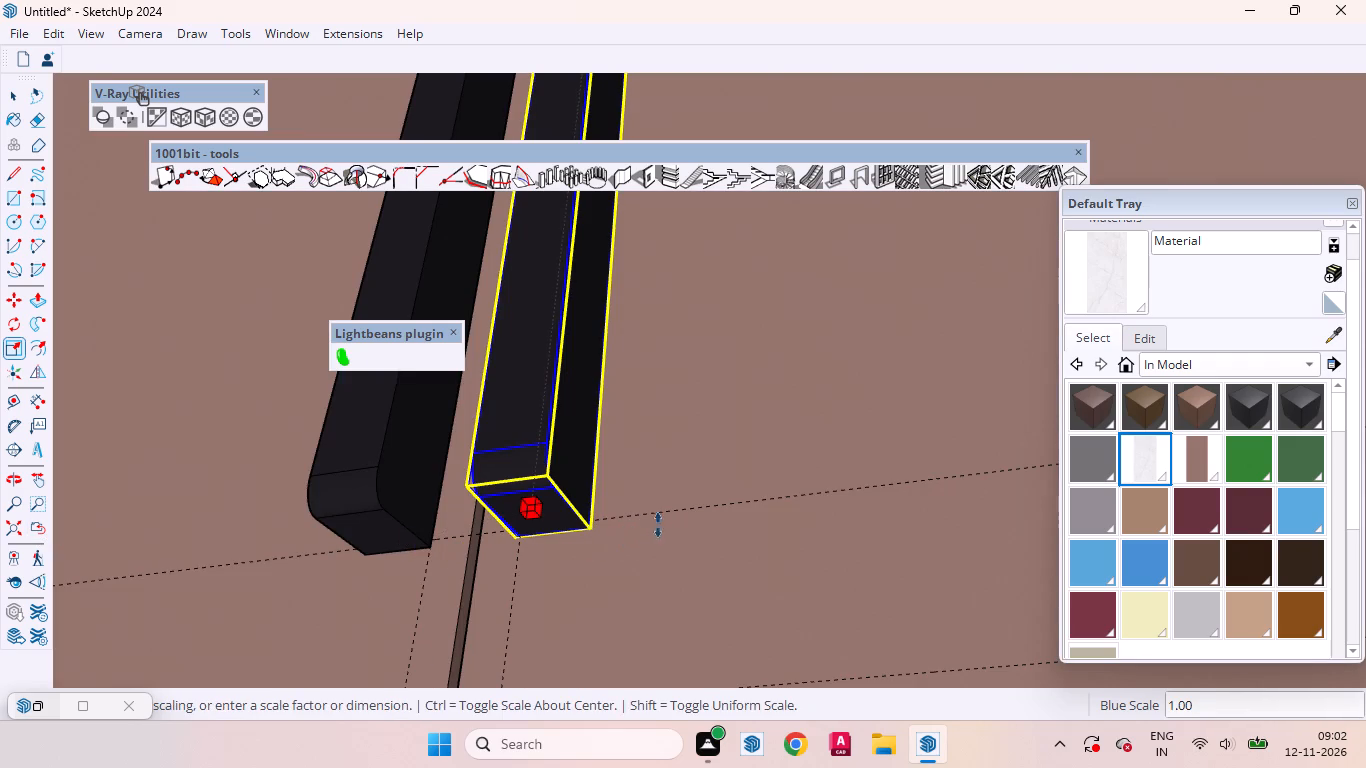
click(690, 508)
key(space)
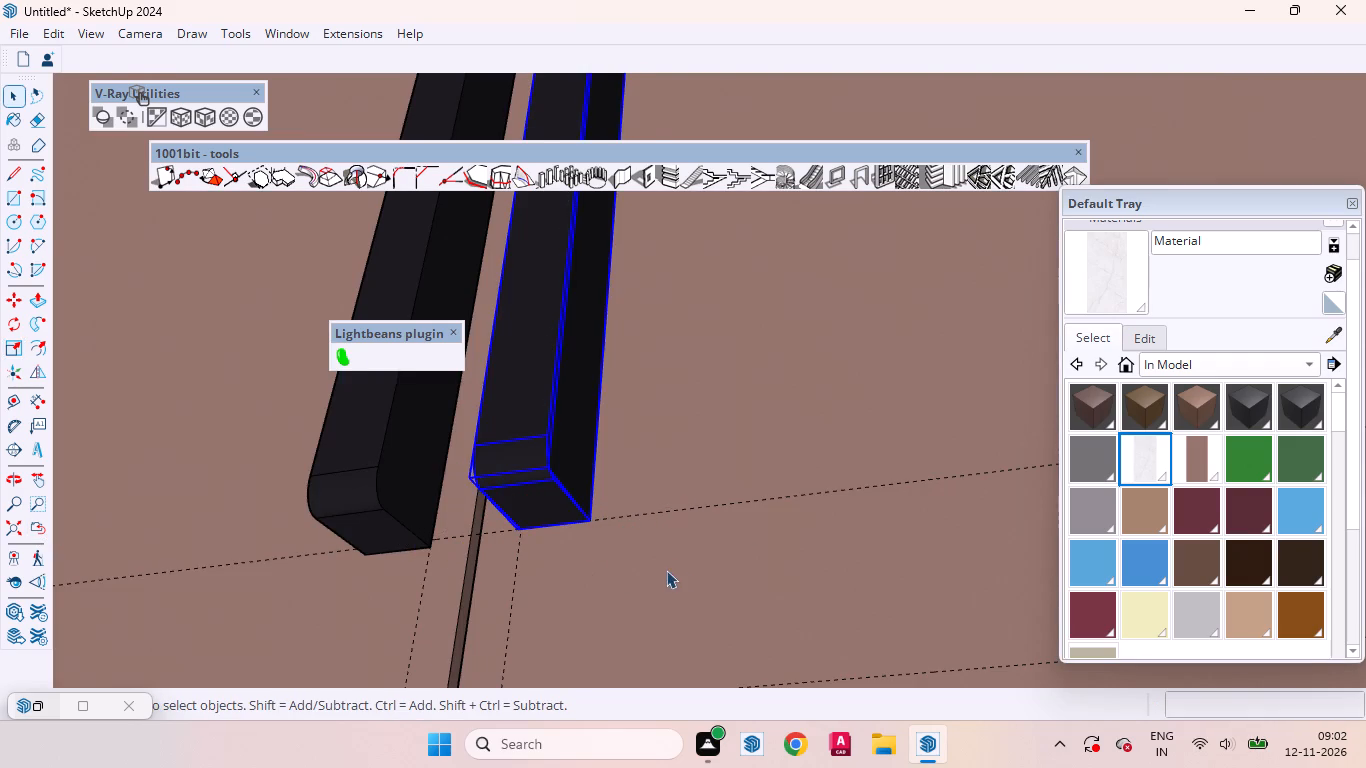
Stretch only the height of the right shutter's pull from its bottom end down to the lower horizontal guide.
scroll(693, 573, down, 5)
middle_drag(524, 570, 764, 608)
scroll(503, 602, down, 3)
scroll(499, 604, up, 1)
scroll(460, 604, down, 6)
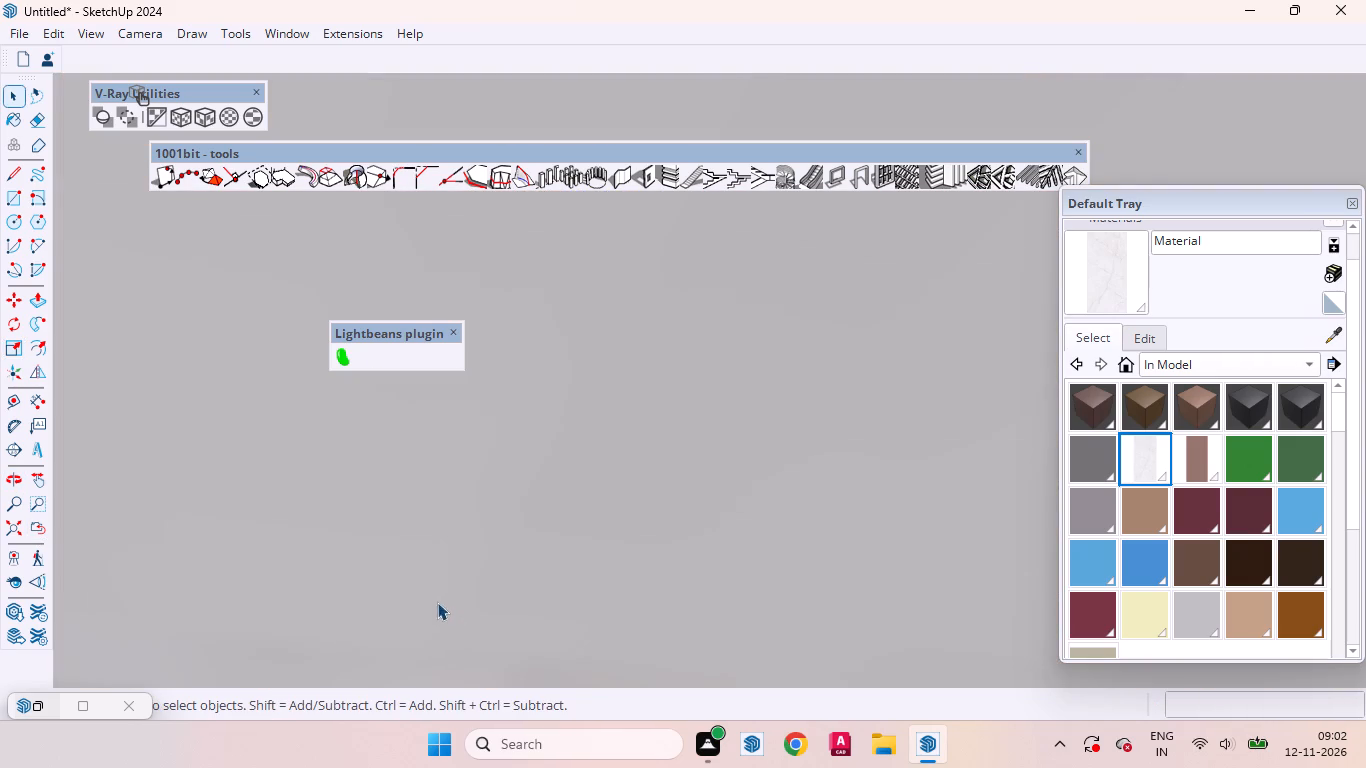
scroll(437, 602, down, 3)
click(39, 526)
middle_drag(605, 511, 494, 767)
scroll(632, 502, down, 5)
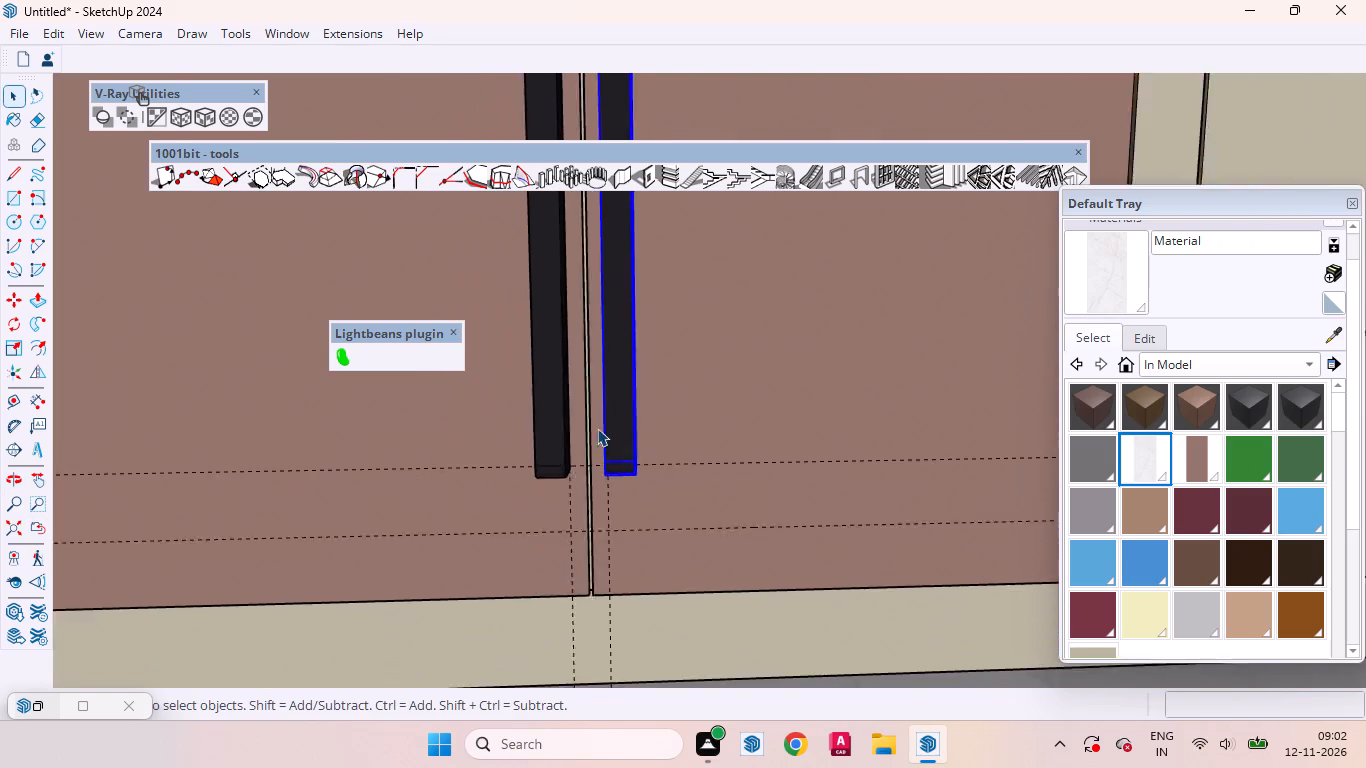
scroll(597, 428, down, 9)
middle_drag(686, 499, 518, 445)
scroll(708, 503, up, 12)
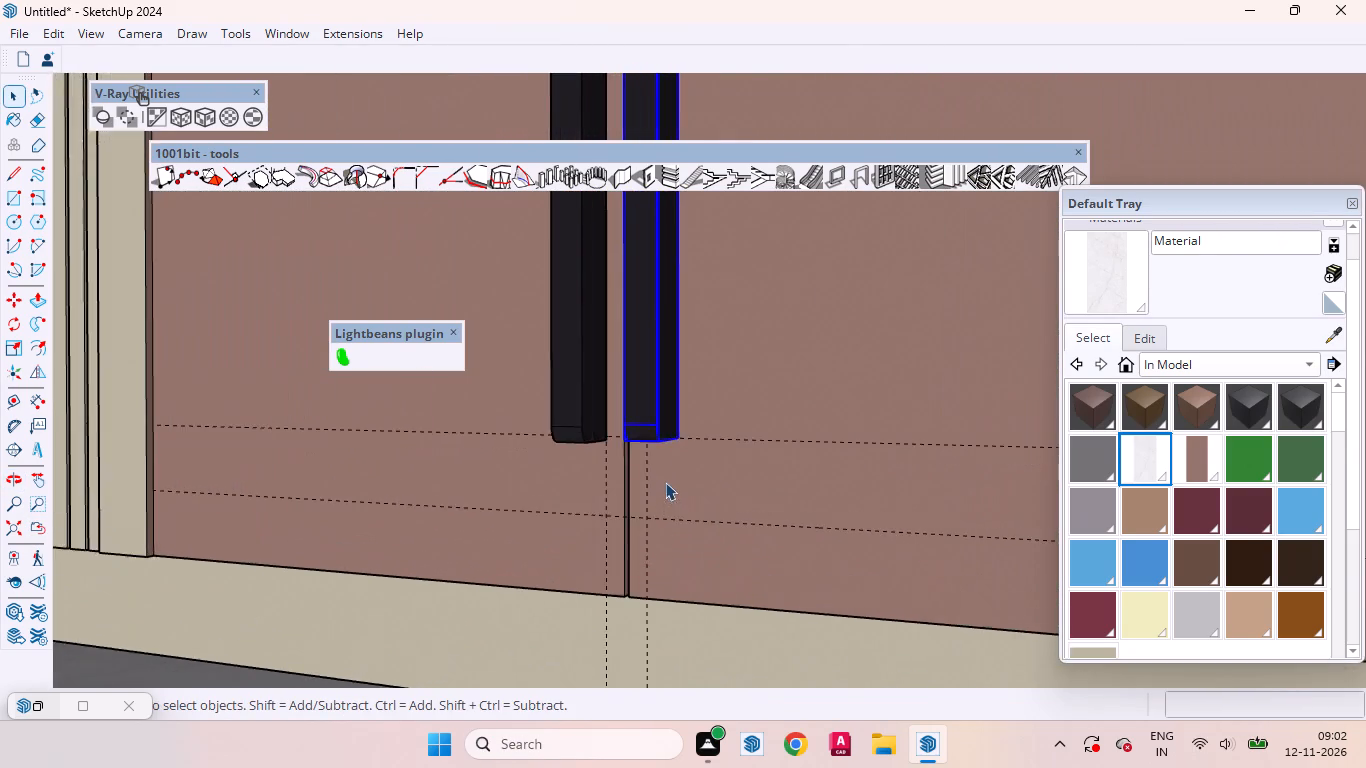
scroll(665, 482, up, 2)
middle_drag(671, 491, 646, 346)
key(s)
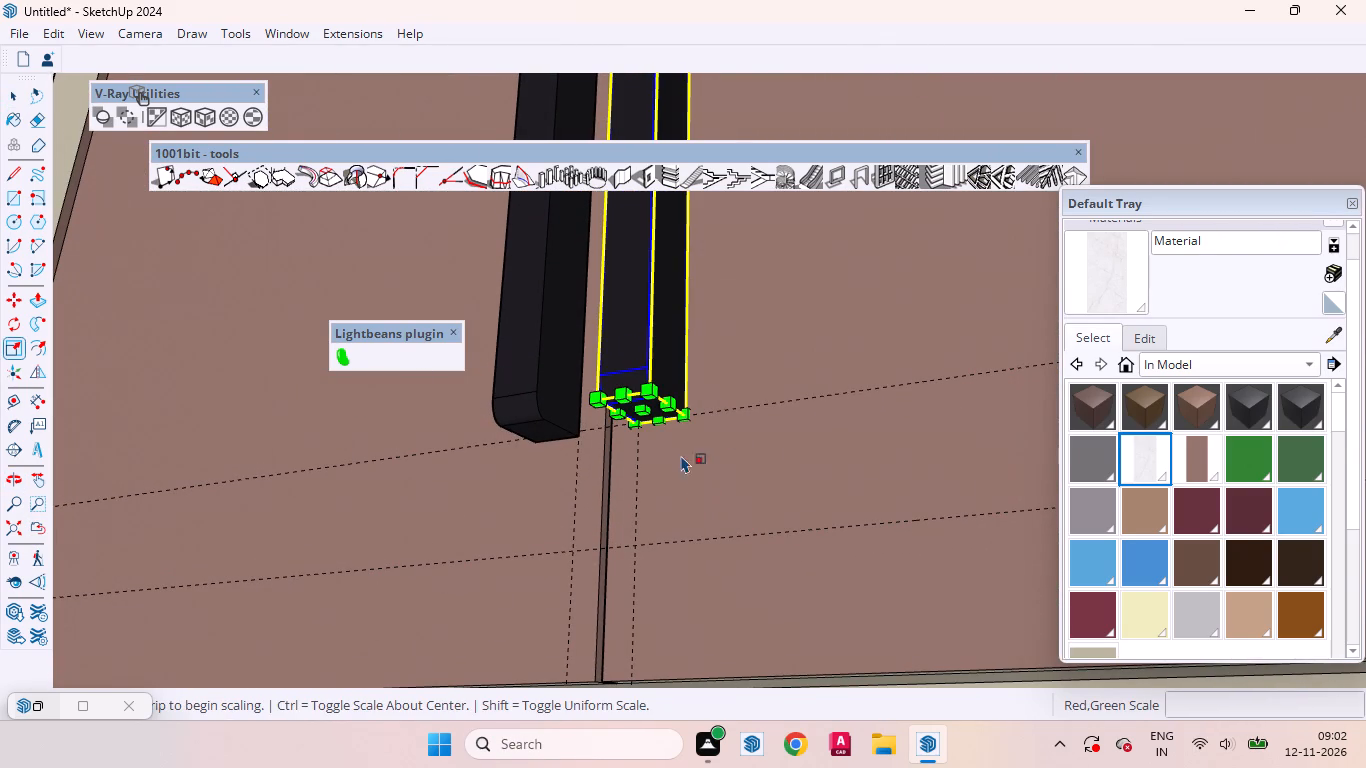
click(646, 414)
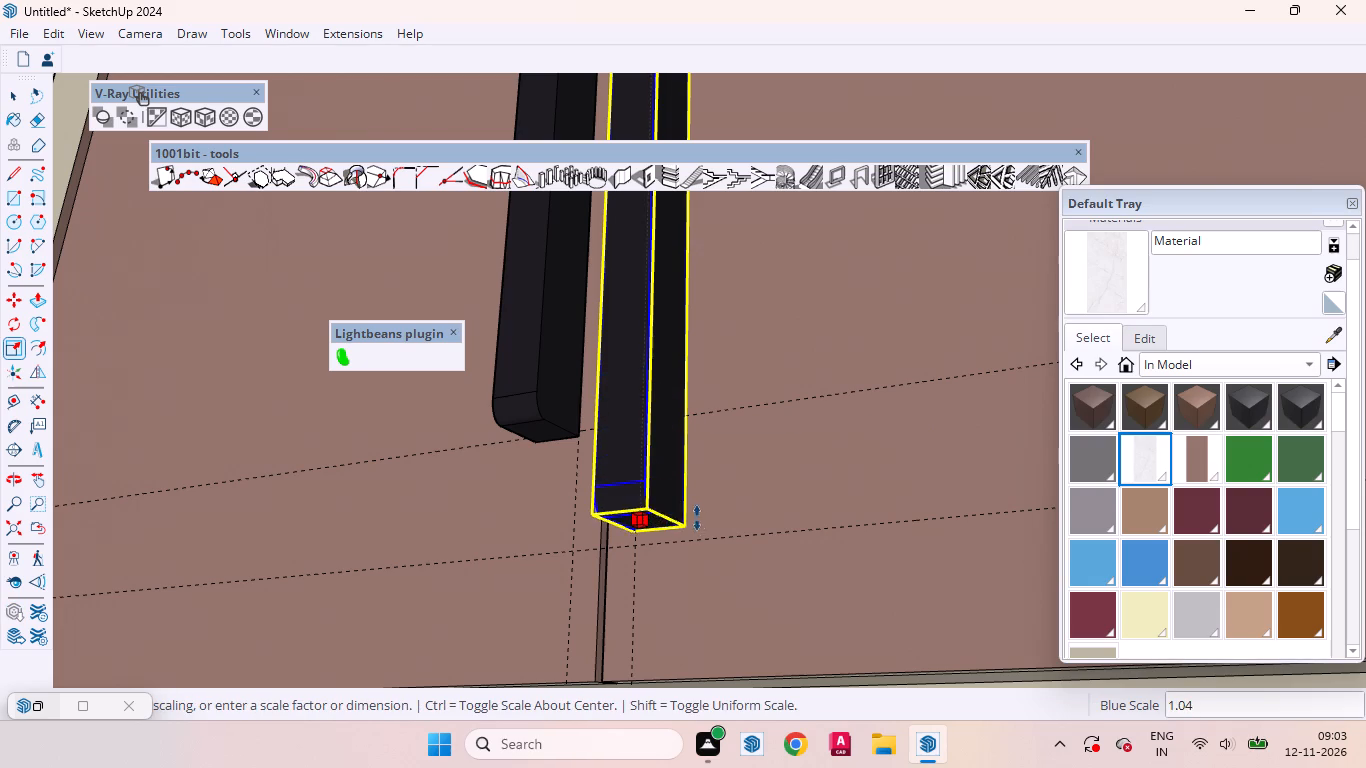
click(753, 540)
key(space)
Stretch the left shutter's pull from its bottom end down to the same lower horizontal guide.
click(549, 423)
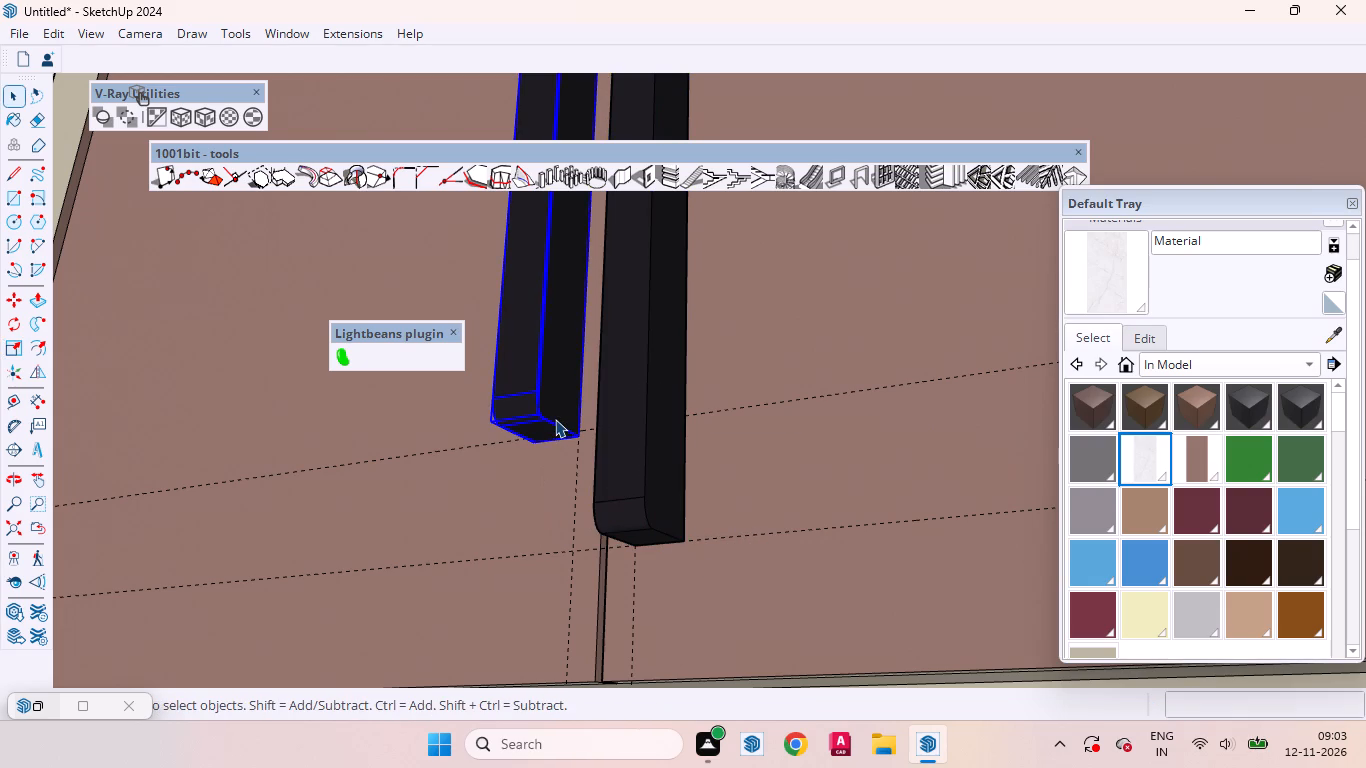
key(s)
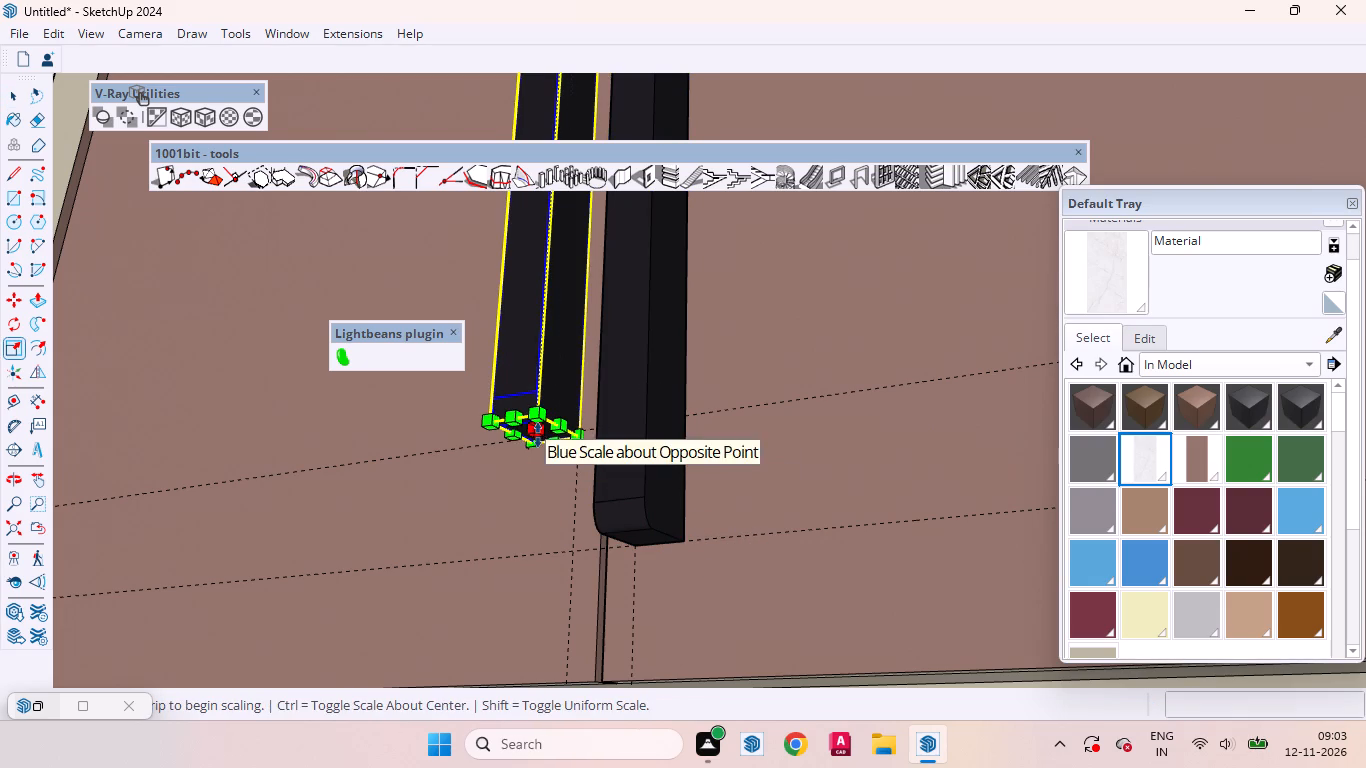
click(538, 435)
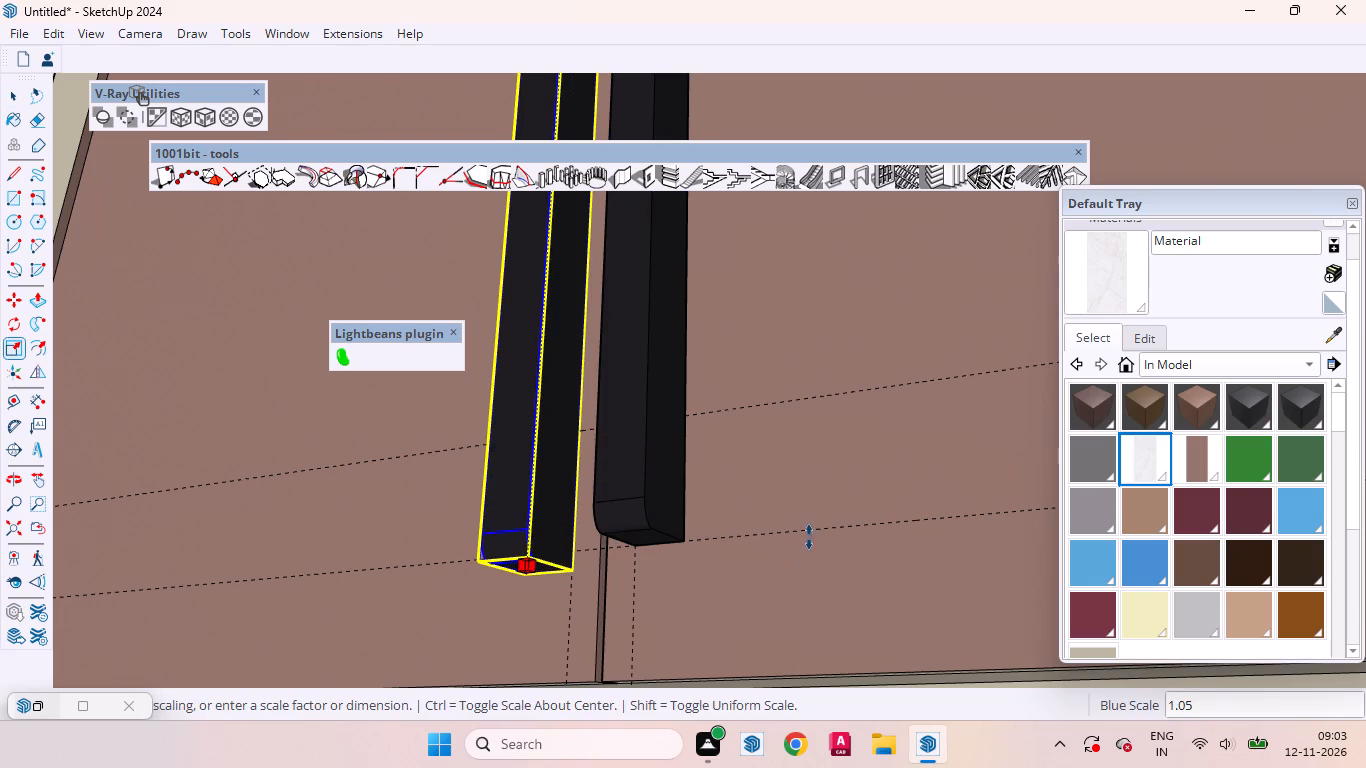
click(809, 533)
key(space)
scroll(583, 563, down, 9)
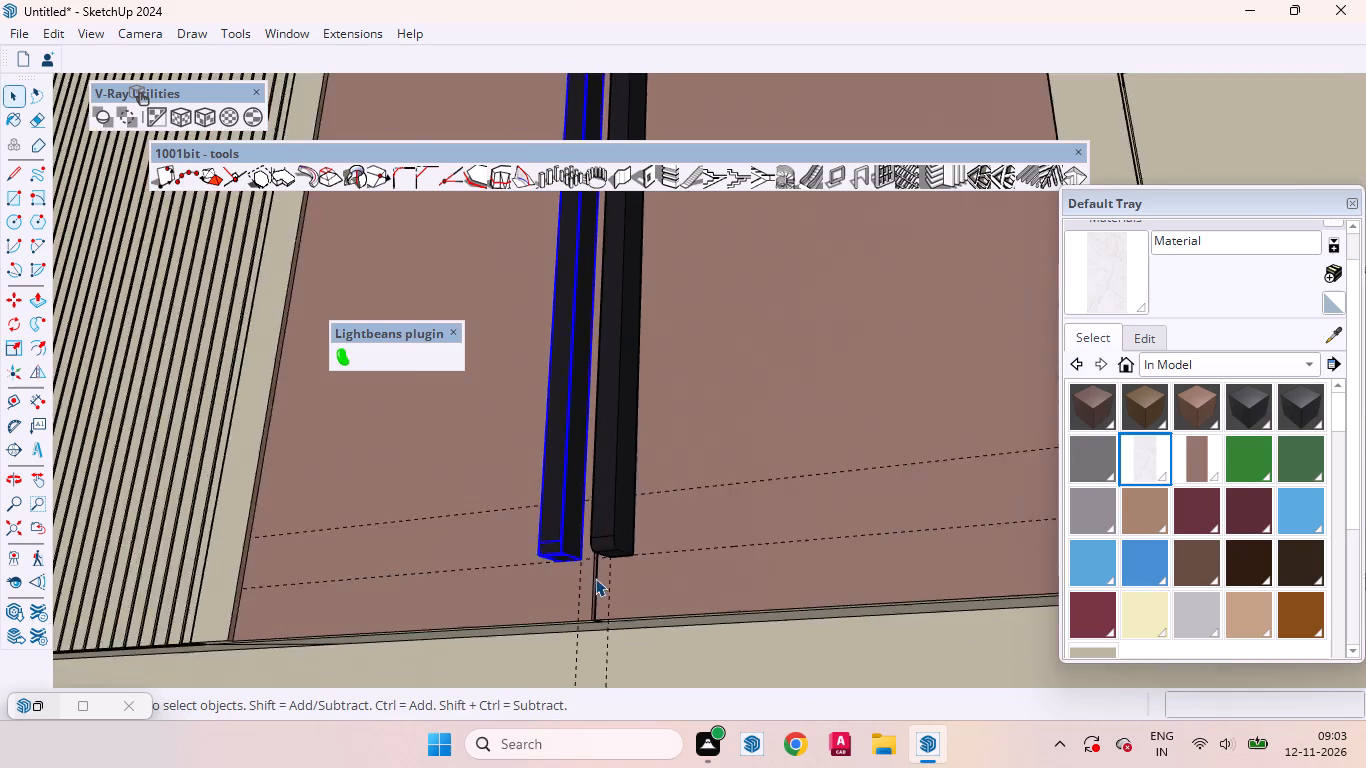
scroll(595, 578, down, 5)
click(35, 518)
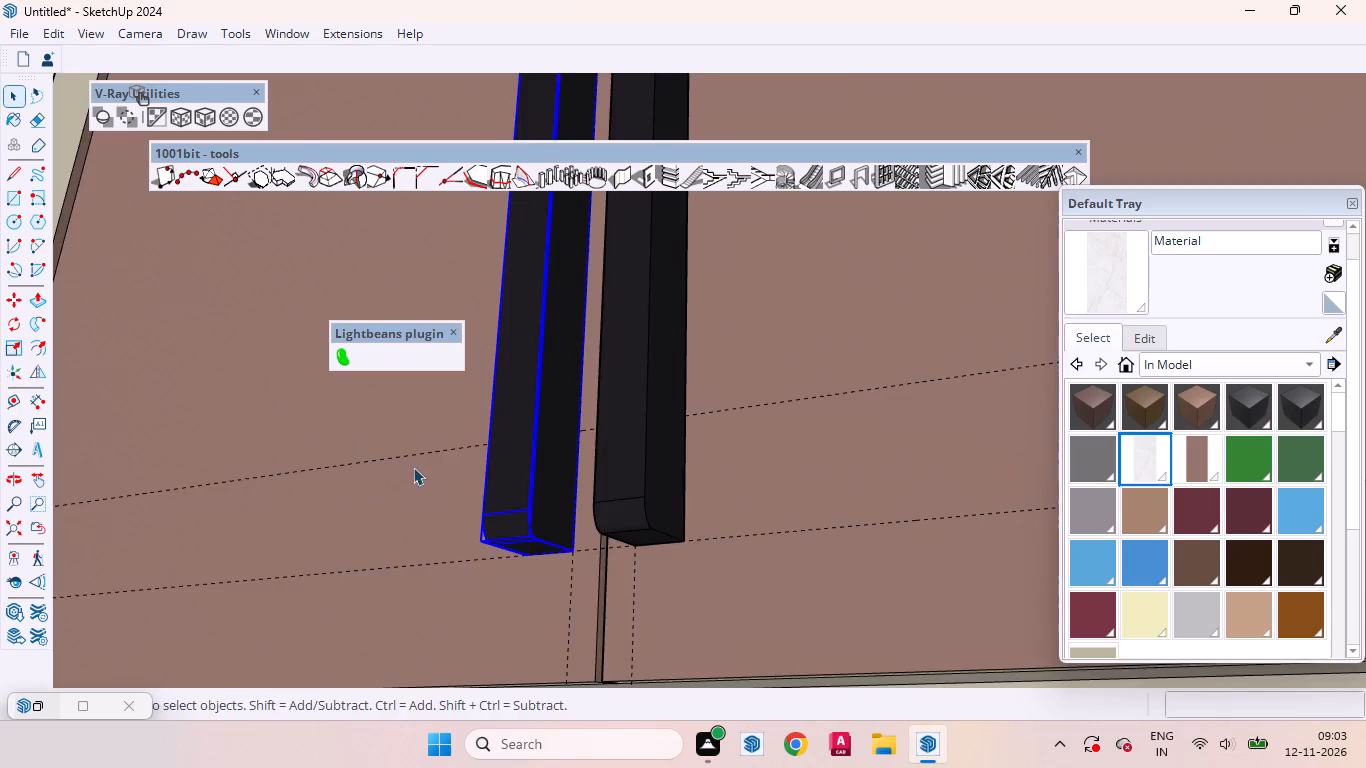
middle_drag(480, 449, 705, 713)
scroll(798, 584, down, 19)
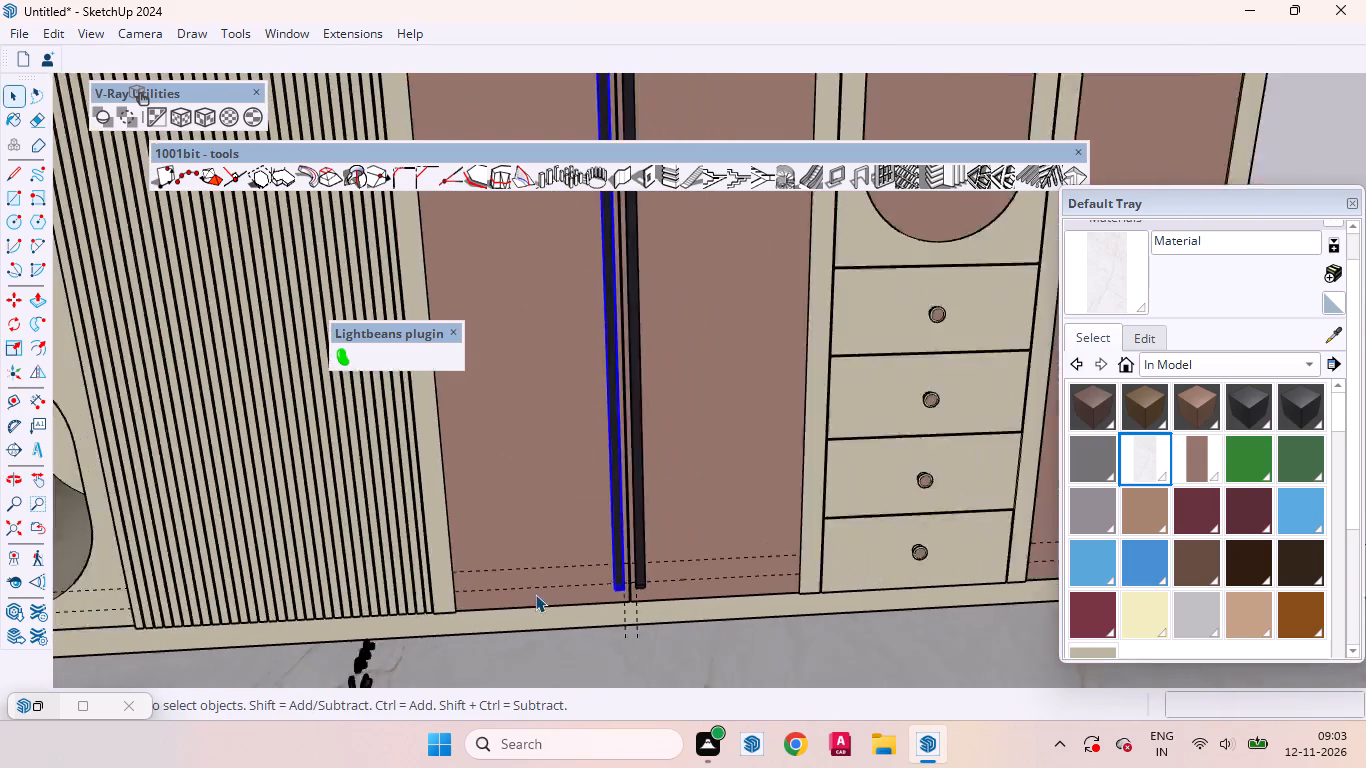
Examine both stretched shutter pulls from several angles, checking their ends, alignment and fit against the wardrobe front.
scroll(535, 594, down, 5)
scroll(535, 591, up, 1)
scroll(538, 579, down, 10)
click(957, 643)
scroll(551, 467, up, 9)
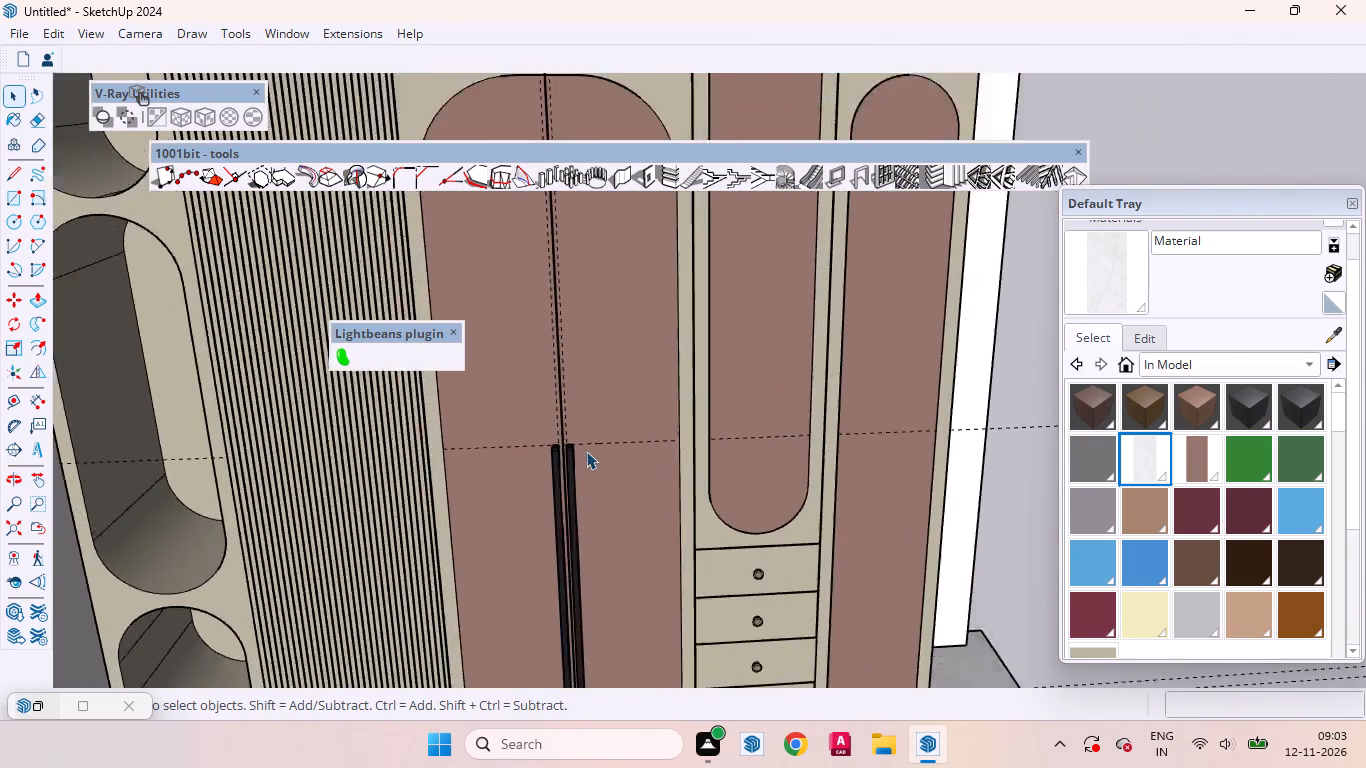
scroll(586, 451, up, 6)
middle_drag(637, 551, 262, 445)
scroll(743, 330, down, 6)
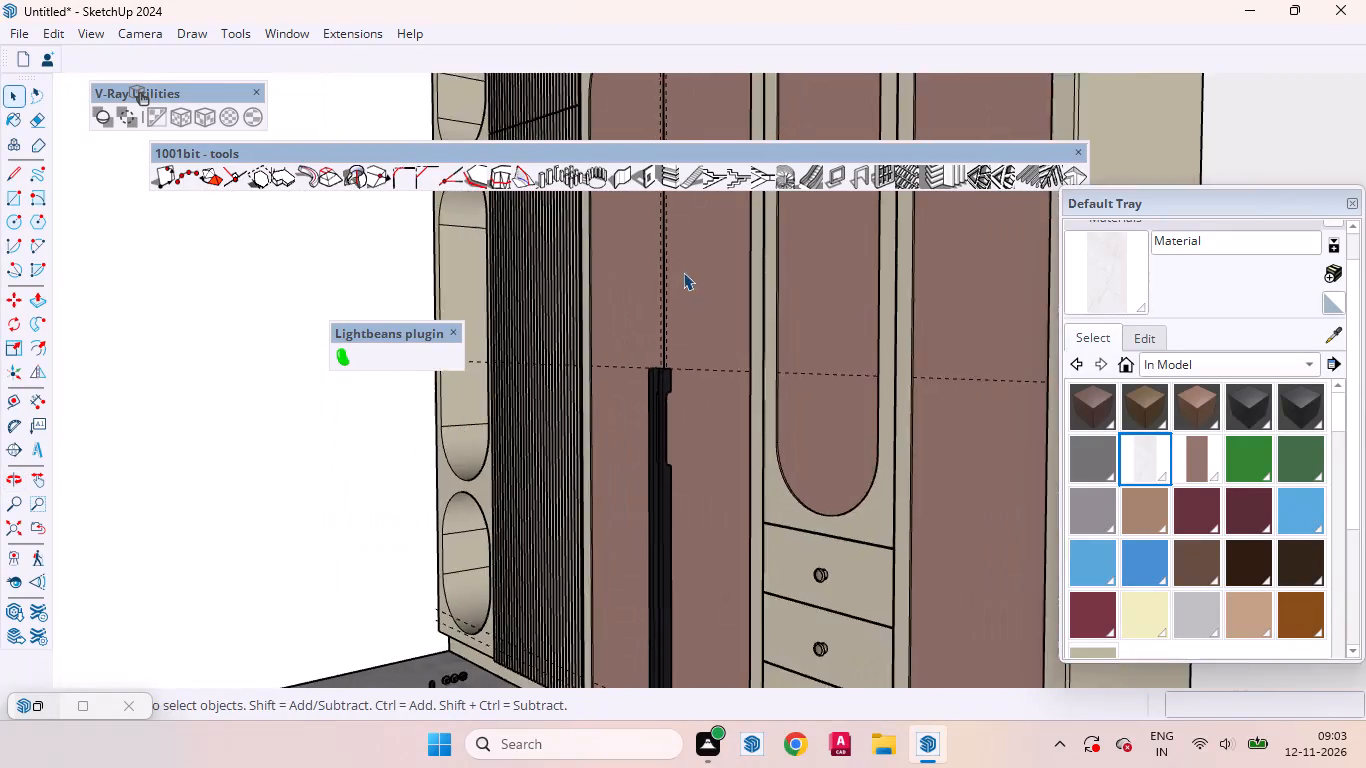
scroll(683, 272, down, 3)
scroll(709, 448, up, 10)
middle_drag(685, 279, 660, 654)
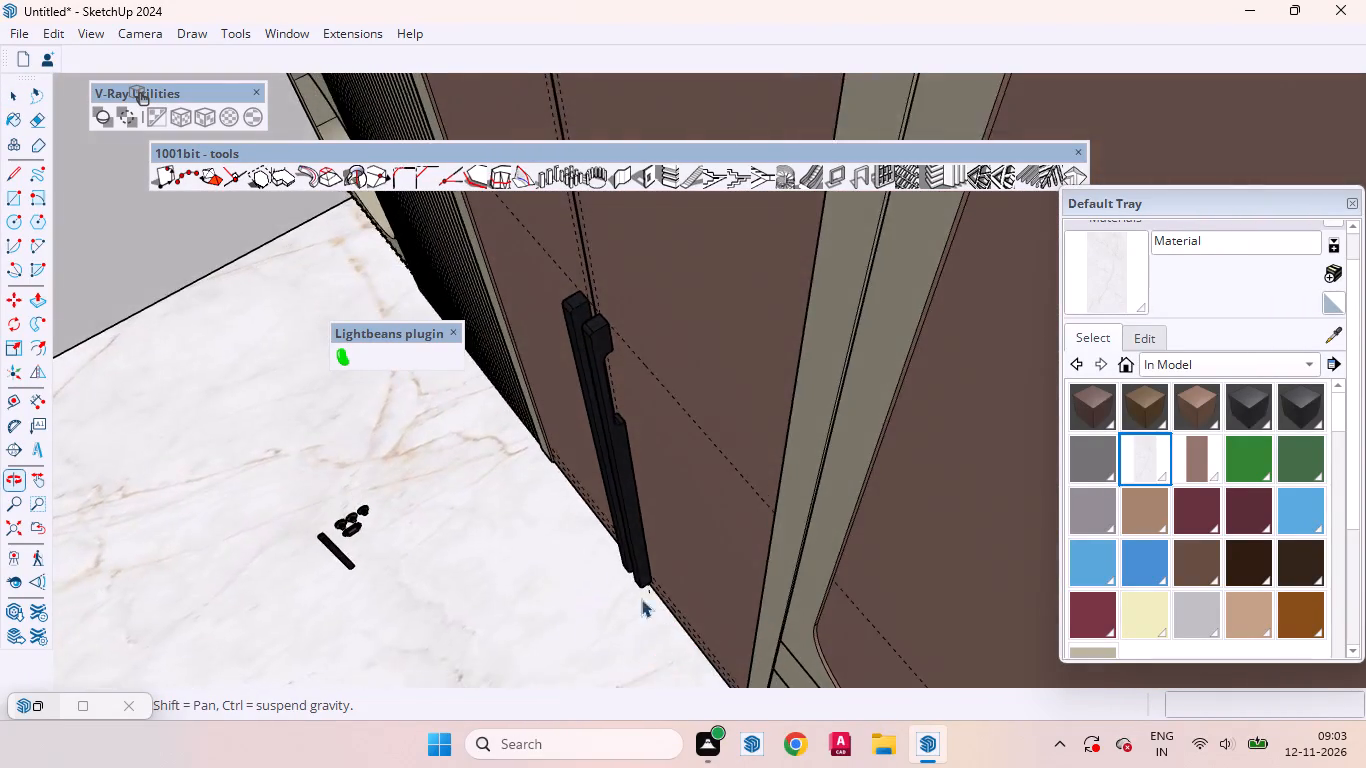
scroll(596, 308, up, 10)
scroll(662, 377, down, 10)
middle_drag(629, 413, 931, 369)
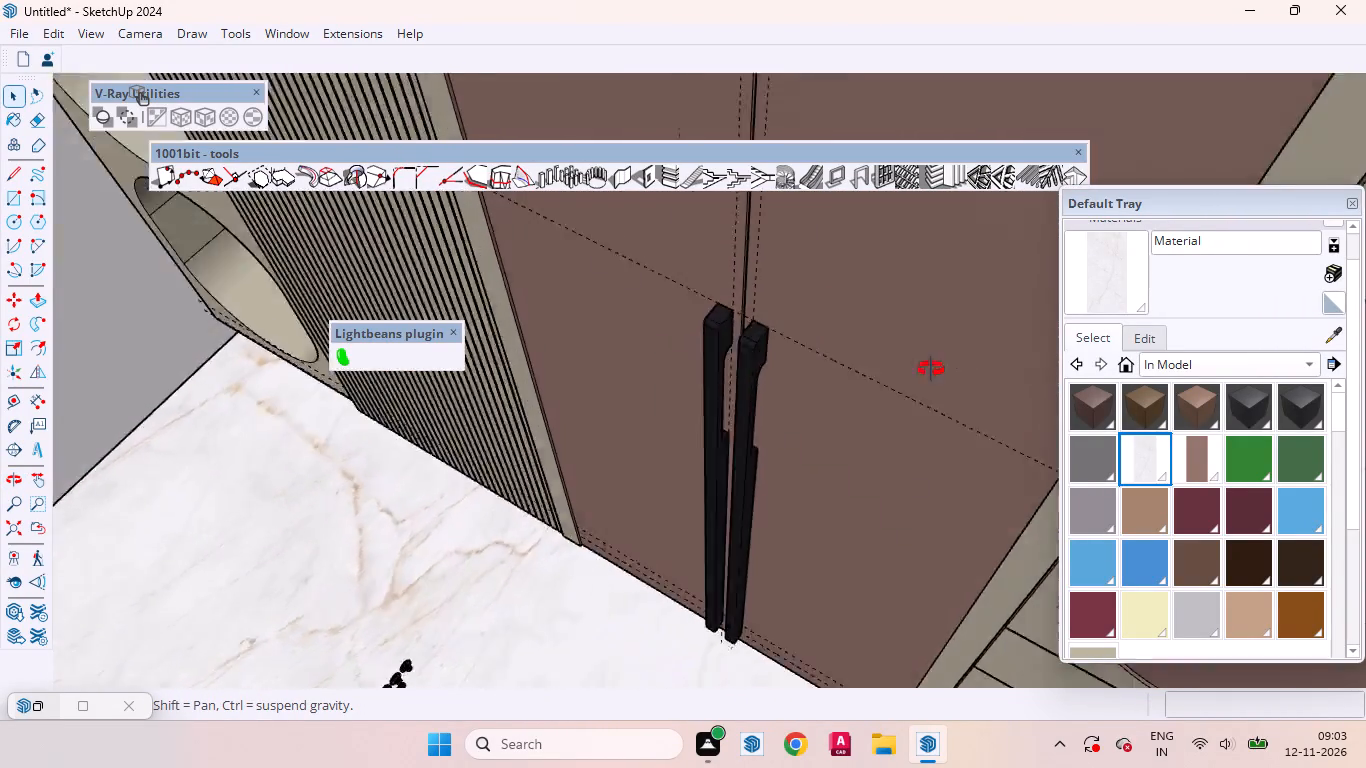
middle_drag(931, 369, 919, 223)
scroll(880, 245, down, 4)
scroll(911, 516, up, 3)
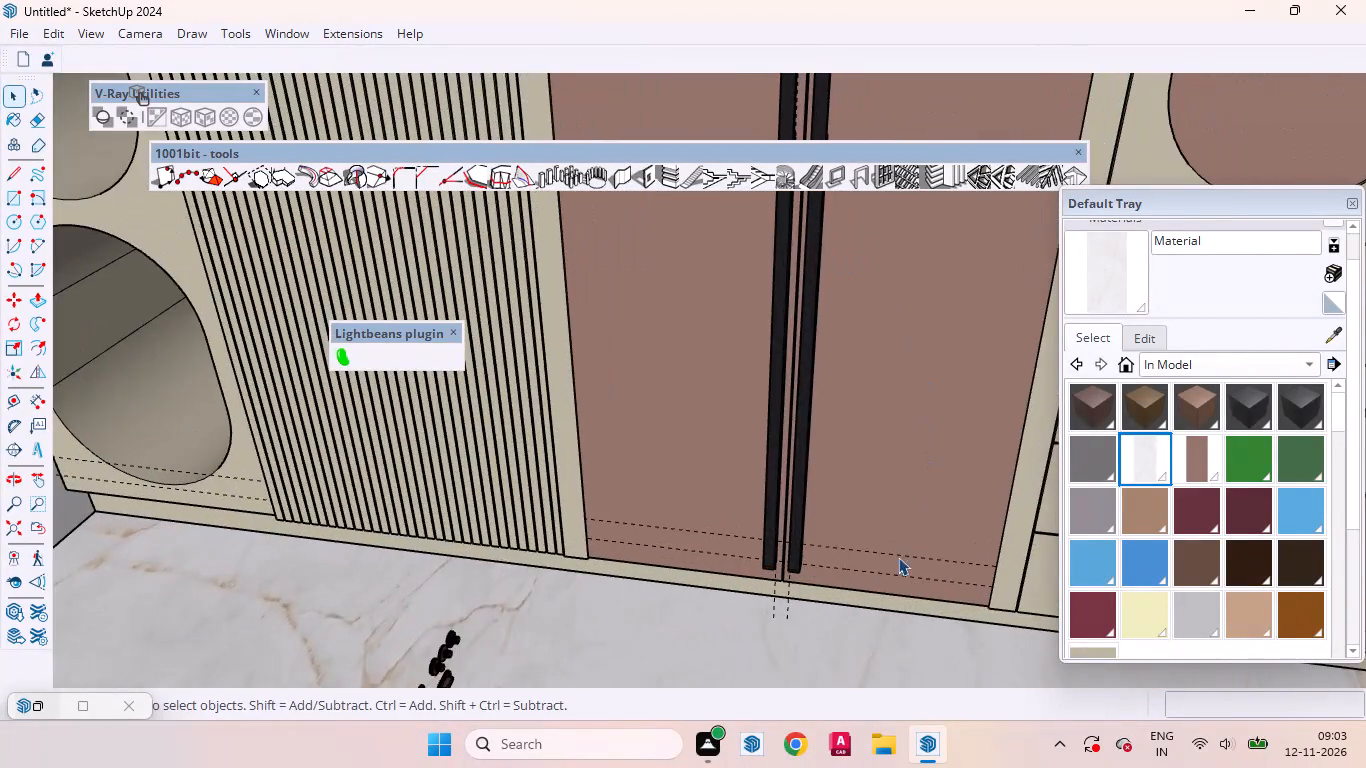
middle_drag(879, 557, 541, 394)
scroll(700, 497, up, 8)
middle_drag(753, 481, 690, 482)
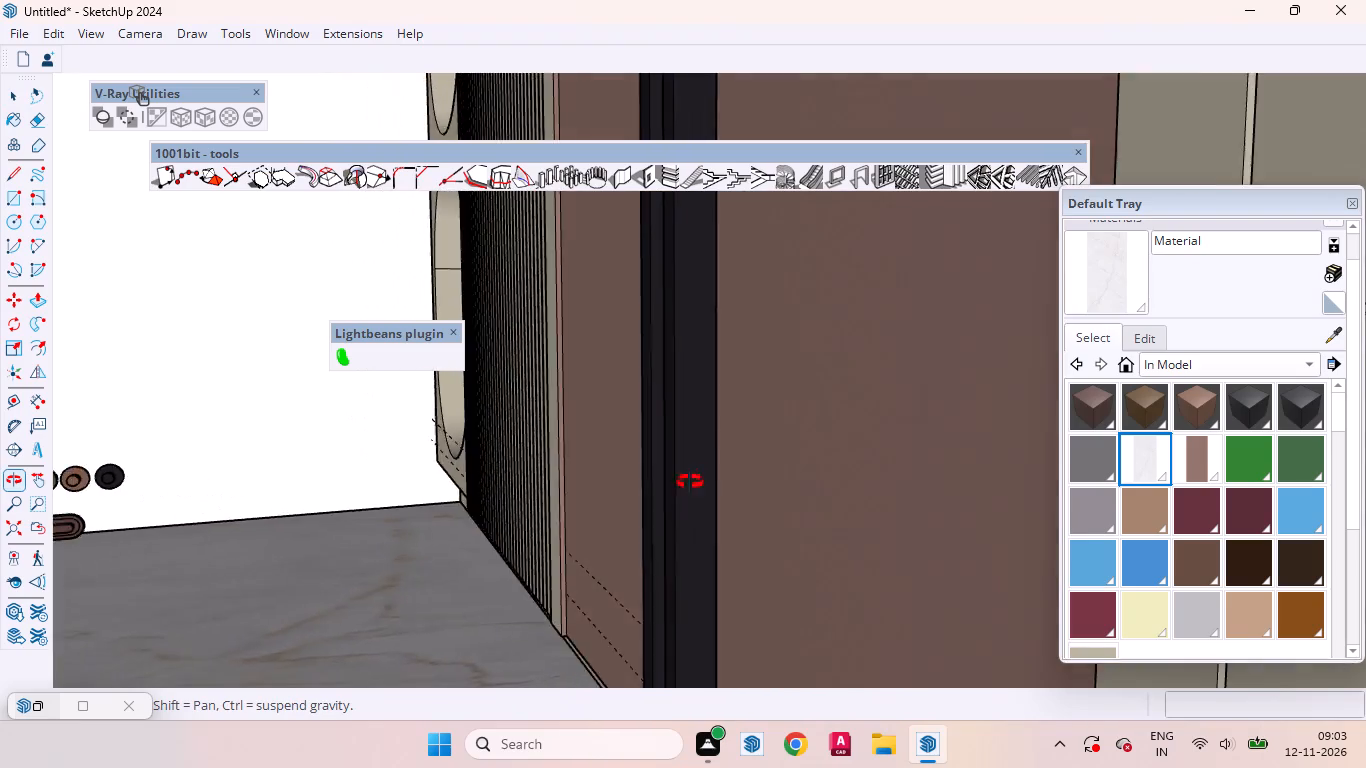
middle_drag(690, 482, 1056, 579)
scroll(905, 443, down, 17)
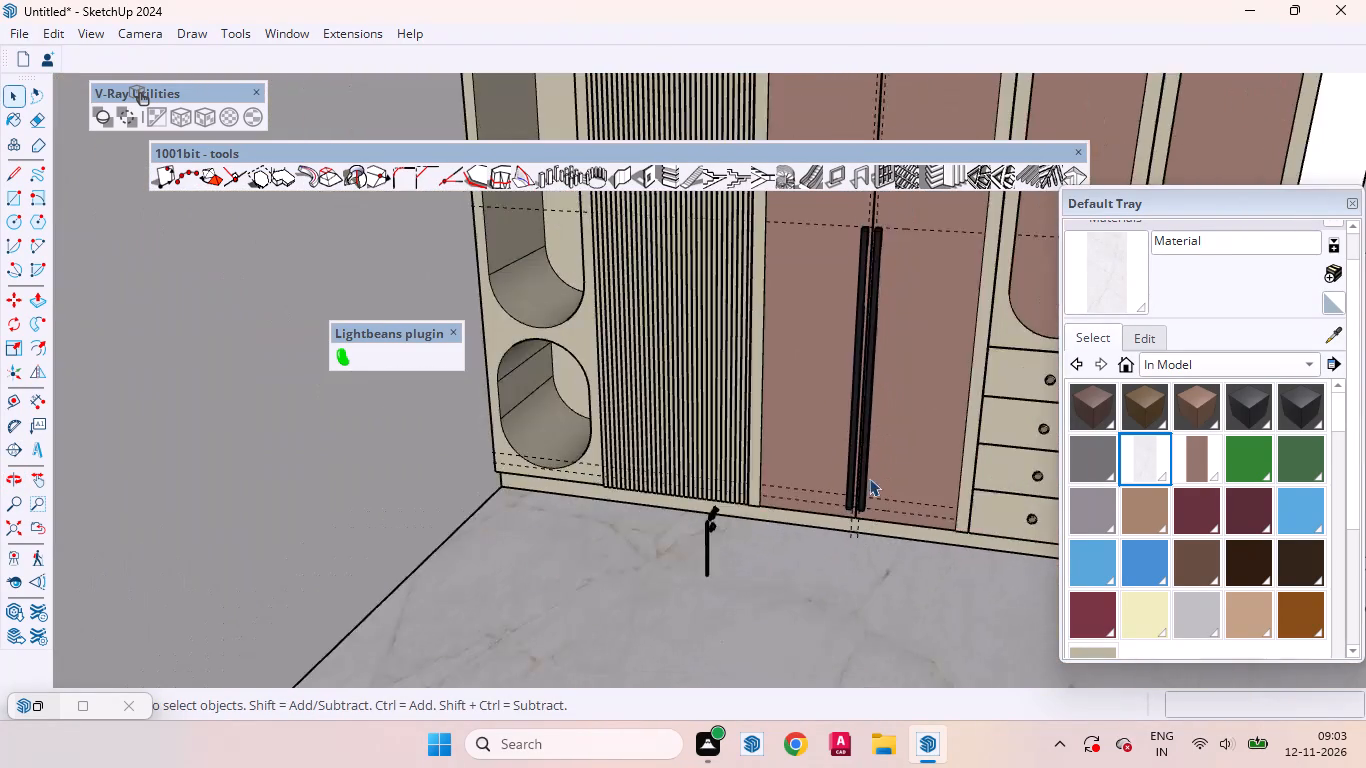
scroll(869, 478, down, 5)
middle_drag(867, 504, 940, 413)
scroll(662, 497, down, 7)
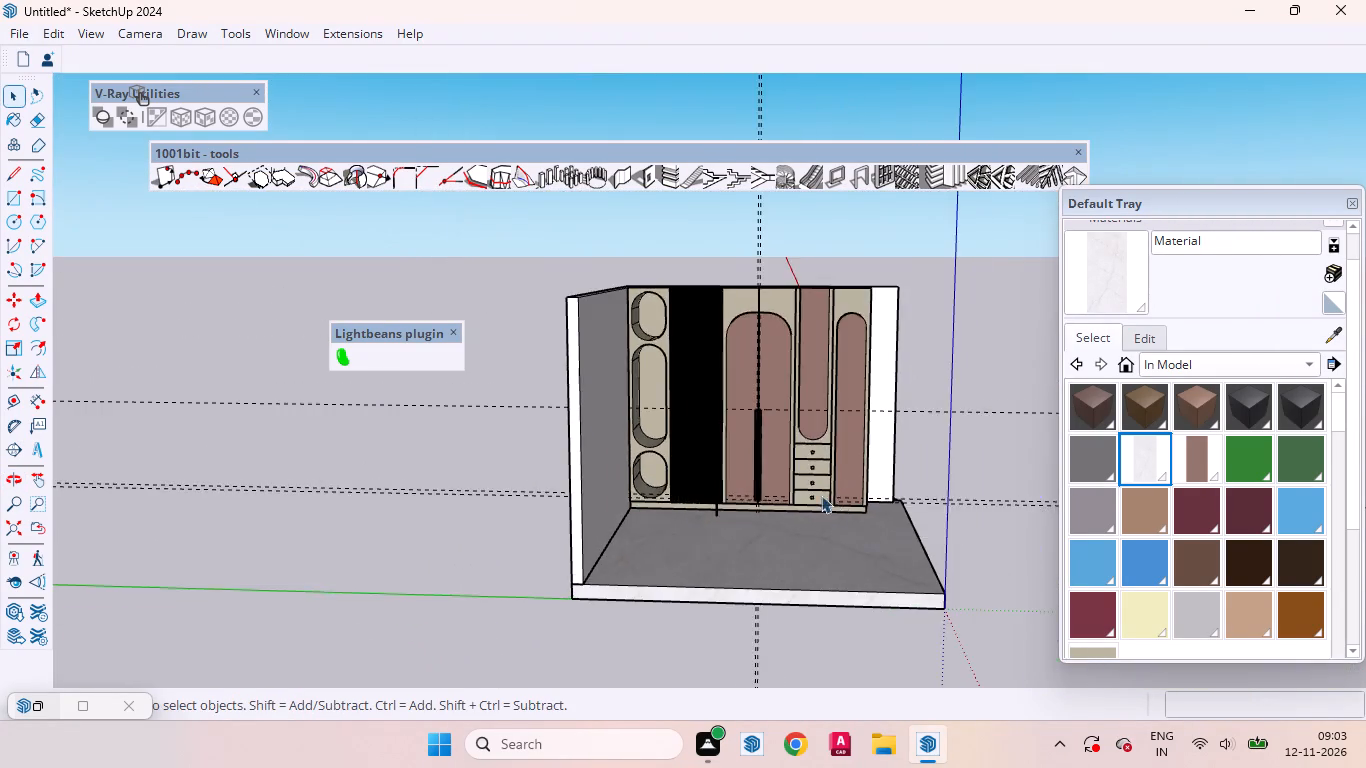
scroll(816, 495, up, 9)
scroll(620, 536, down, 3)
scroll(661, 505, up, 3)
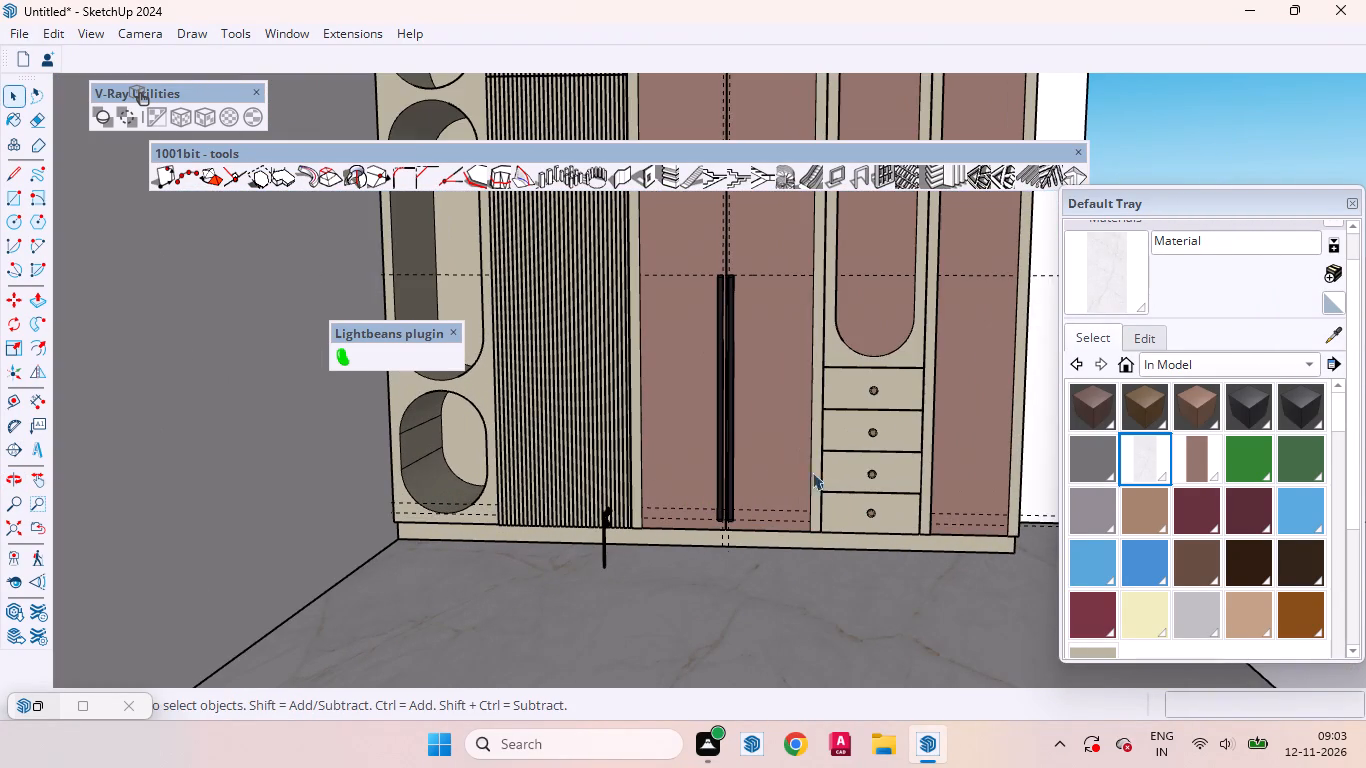
scroll(740, 374, up, 7)
scroll(814, 457, down, 4)
scroll(785, 545, up, 3)
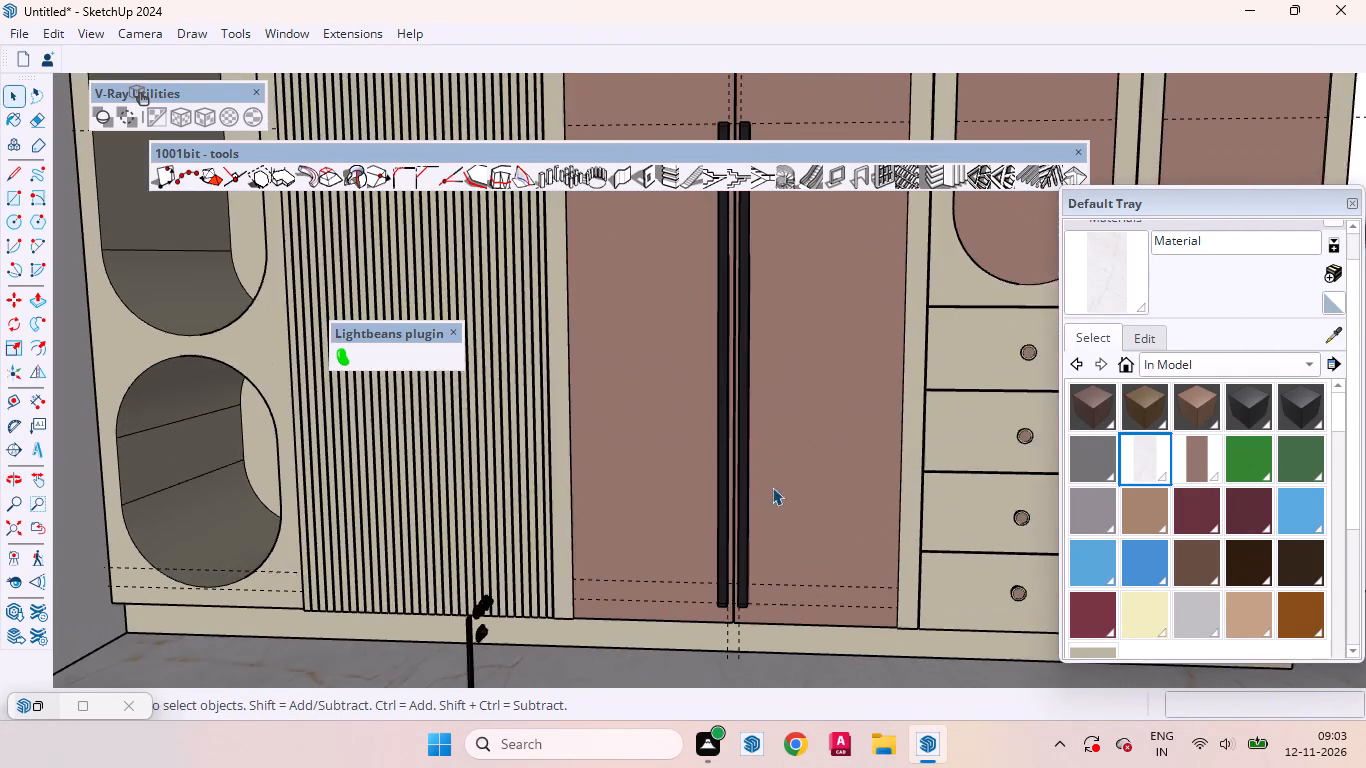
scroll(766, 415, down, 4)
scroll(704, 540, down, 13)
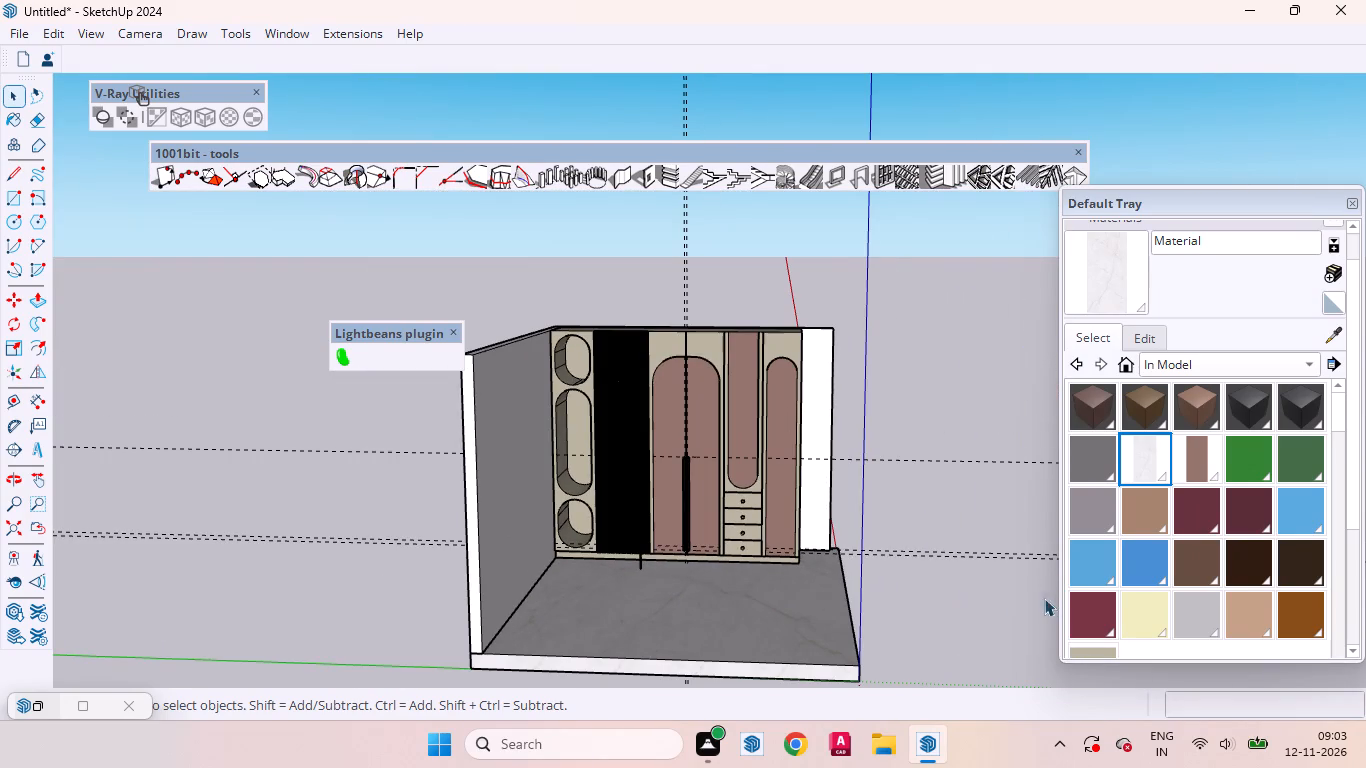
Delete all the horizontal and vertical construction guides used to position the shutter pulls.
drag(1035, 599, 936, 340)
key(Delete)
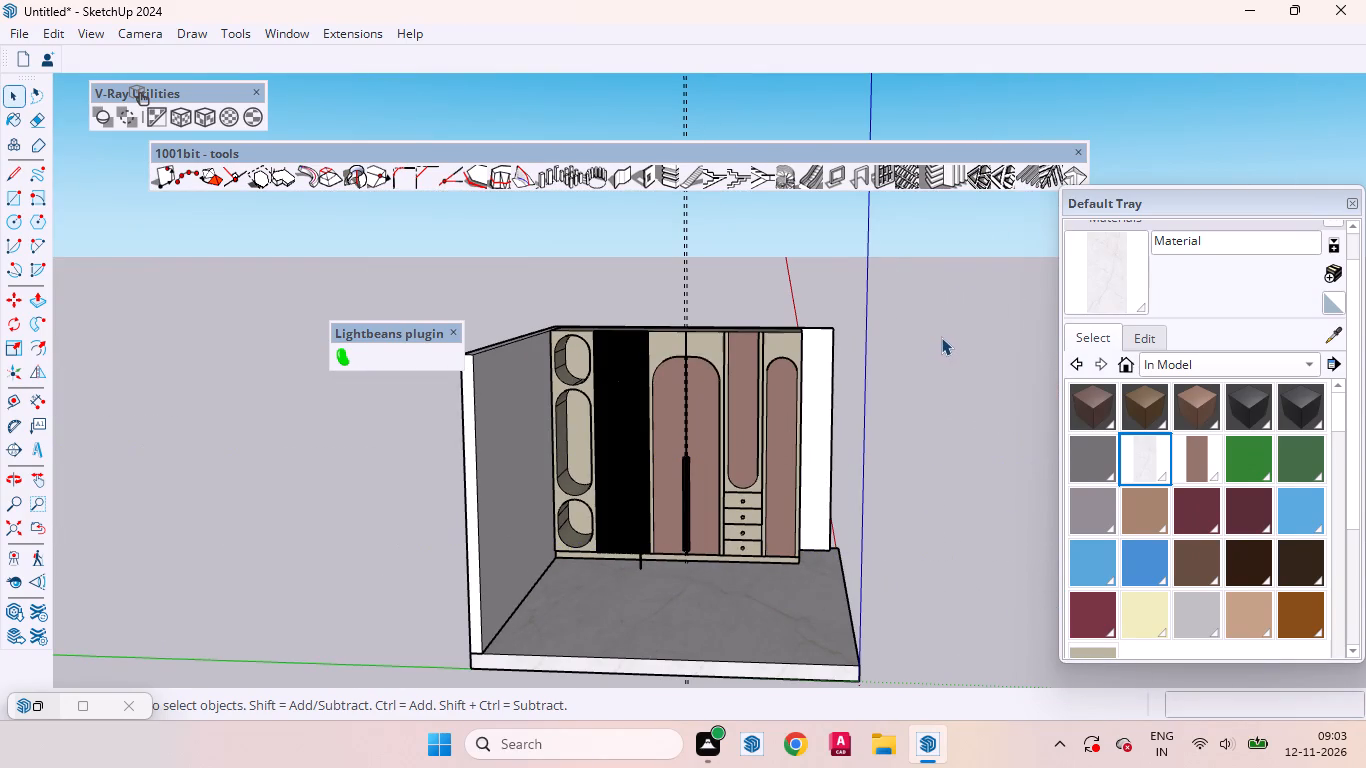
drag(758, 255, 499, 151)
key(Delete)
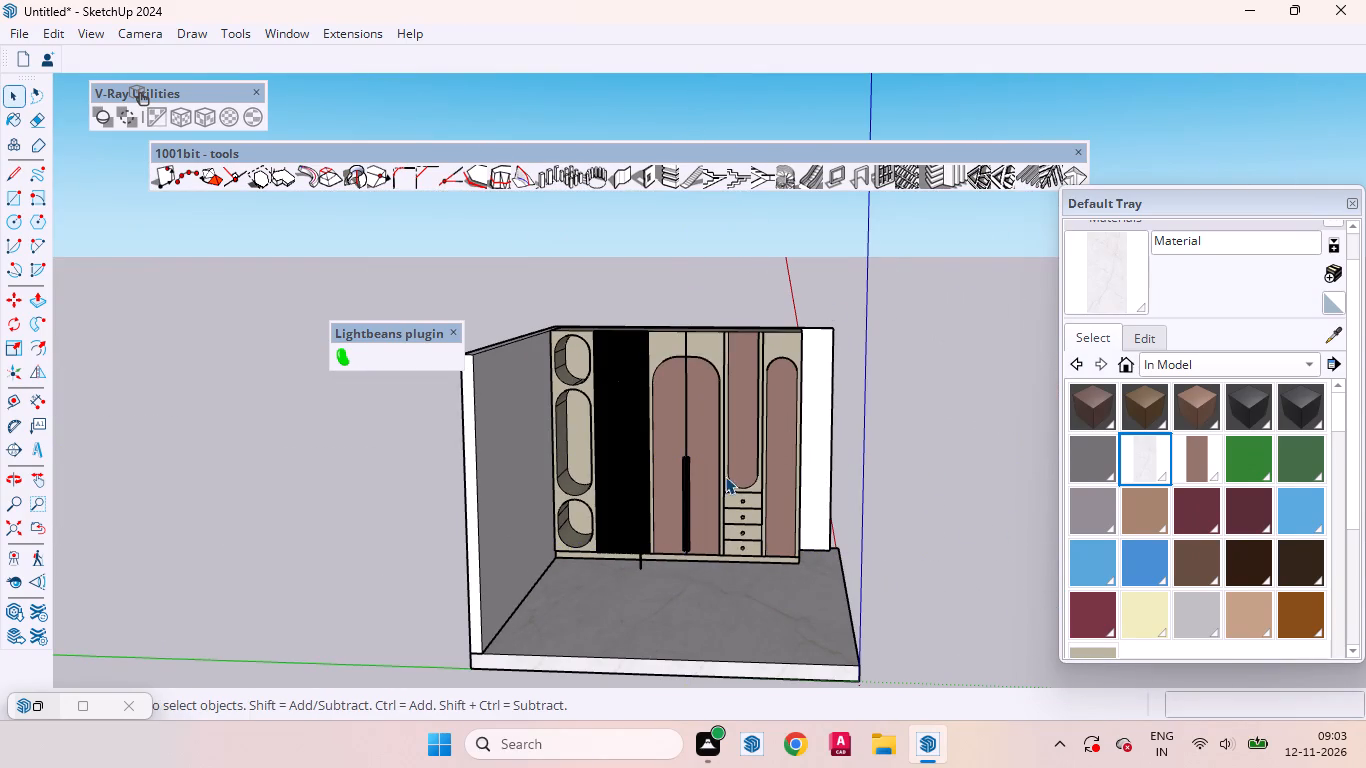
Inspect the top and bottom ends of the paired shutter pulls with the guides cleared from the model.
scroll(725, 472, up, 15)
middle_drag(694, 519, 816, 533)
scroll(692, 410, up, 4)
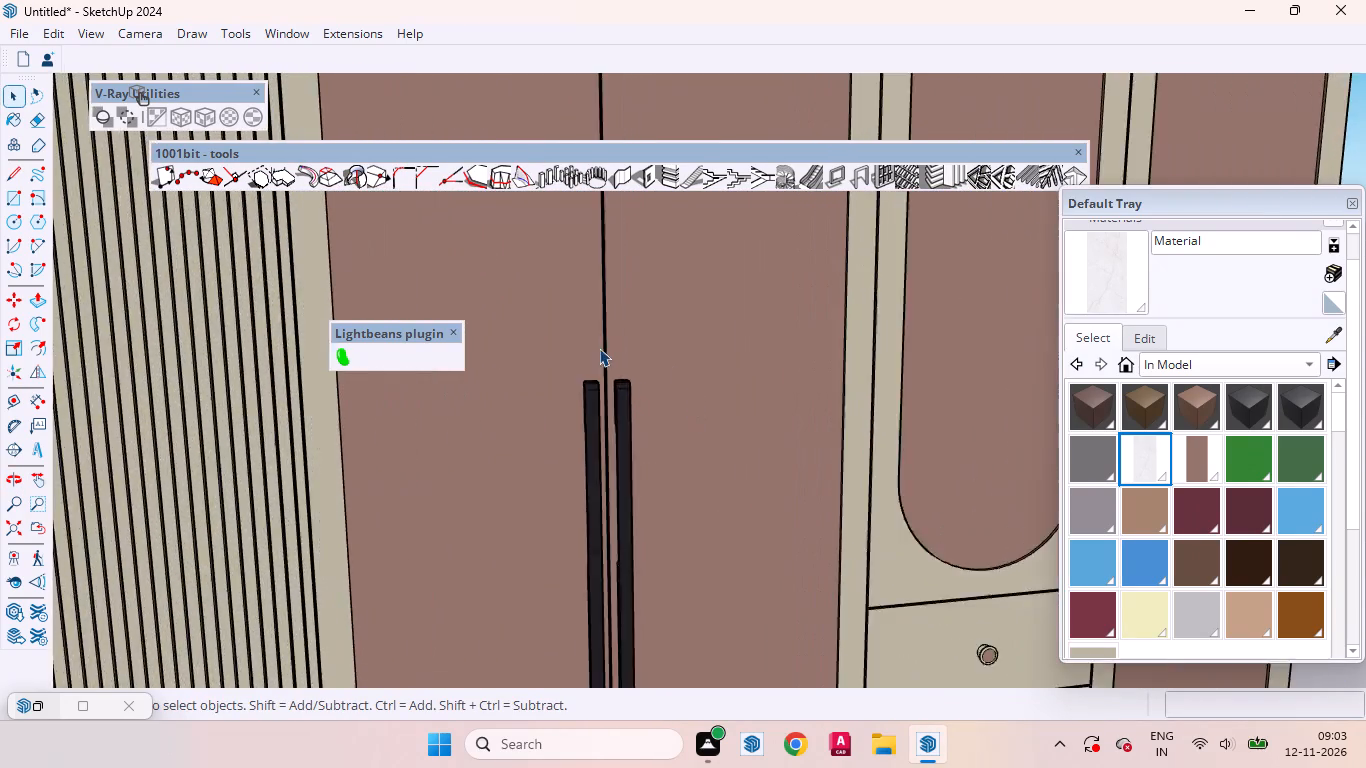
scroll(599, 348, up, 13)
middle_drag(641, 458, 651, 767)
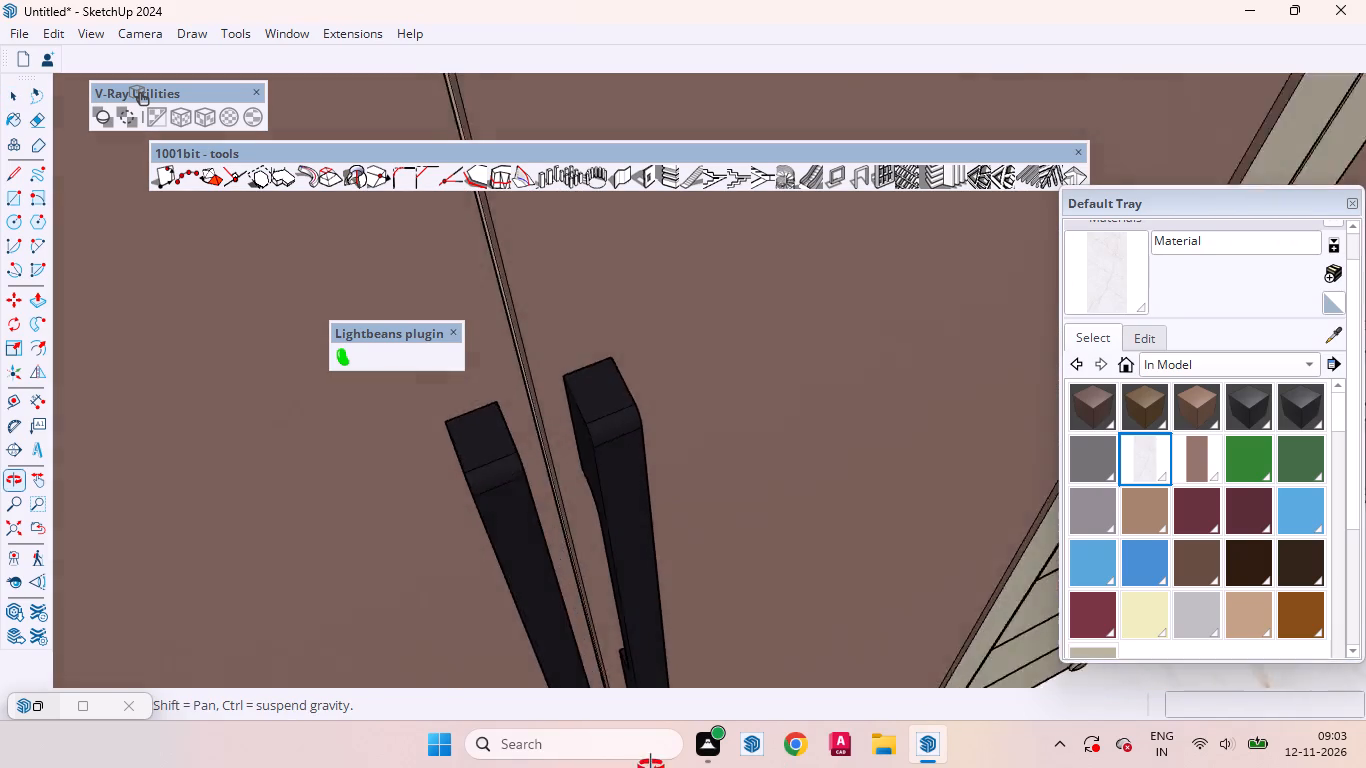
middle_drag(651, 767, 626, 764)
scroll(645, 461, down, 20)
scroll(645, 461, down, 2)
middle_drag(635, 483, 624, 458)
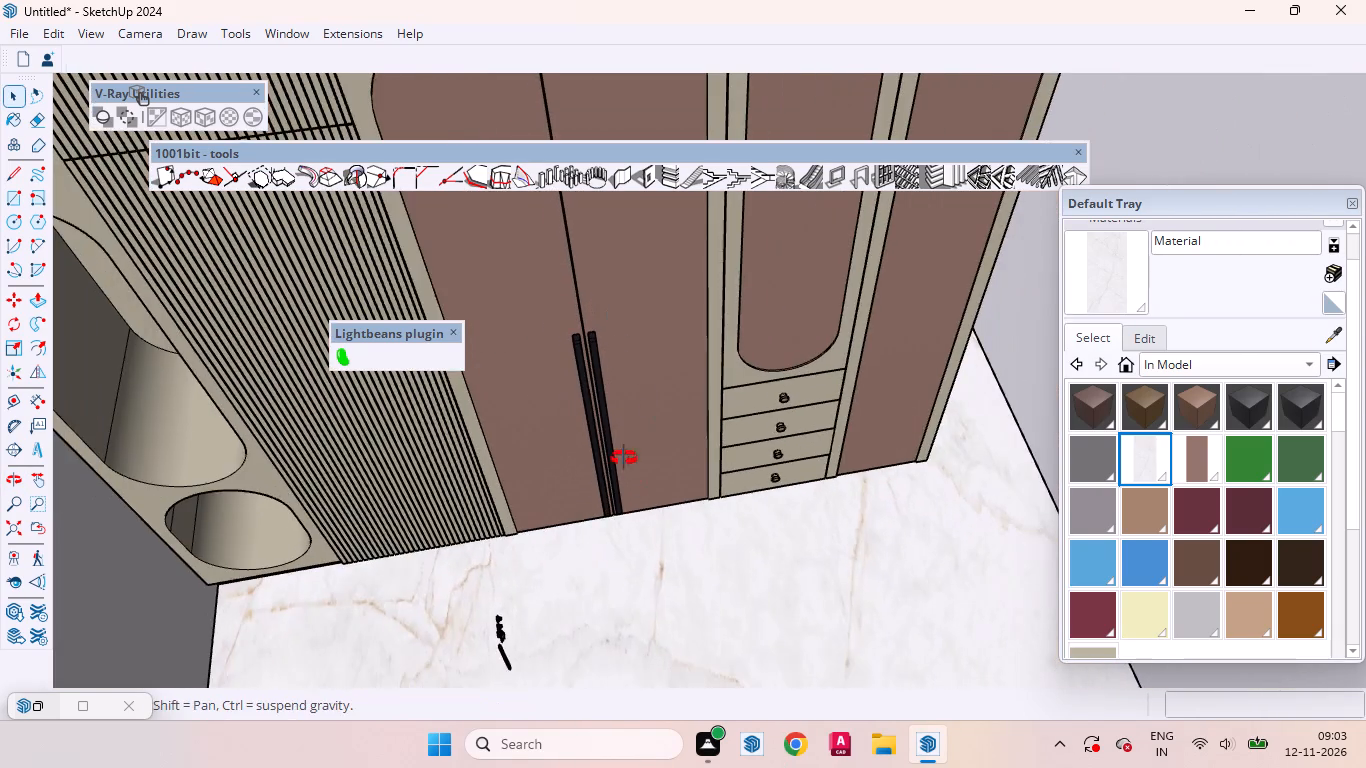
middle_drag(624, 458, 597, 241)
middle_drag(542, 503, 268, 401)
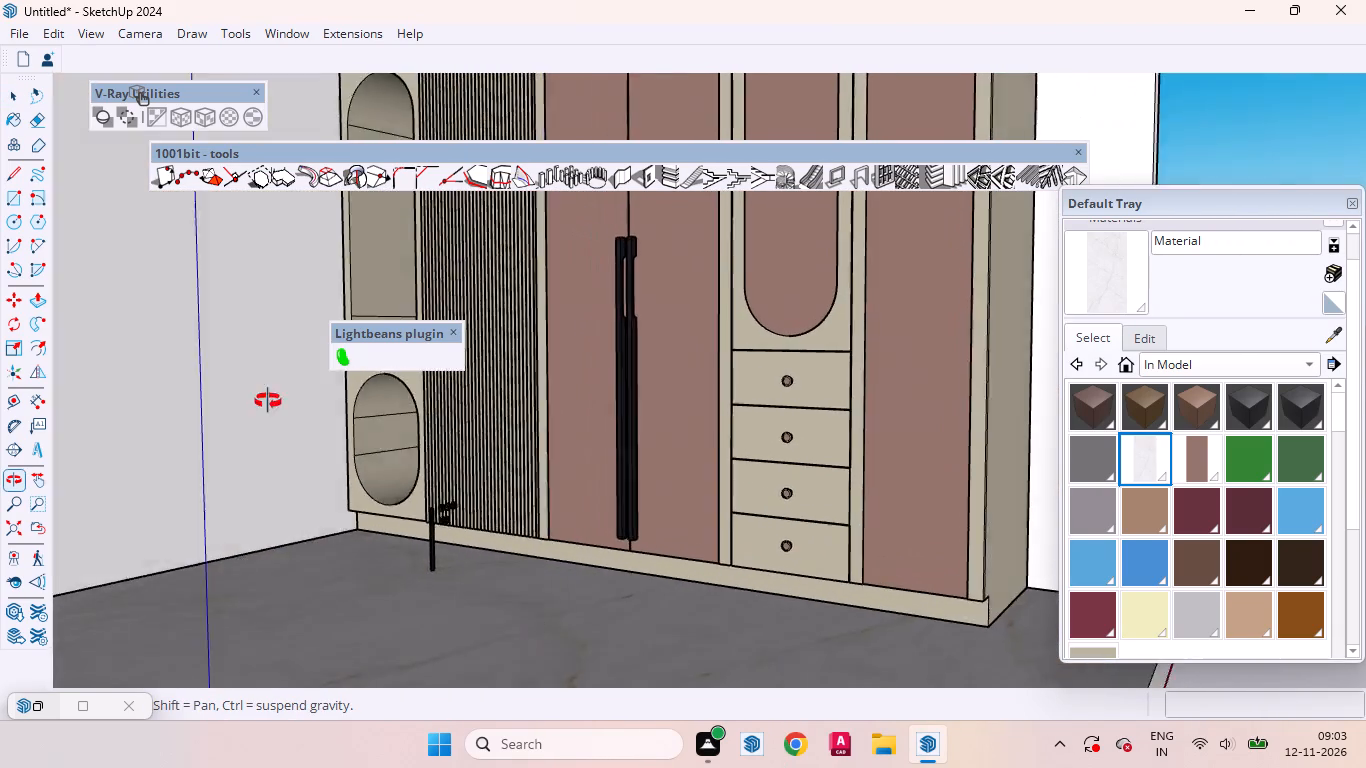
middle_drag(268, 401, 197, 435)
scroll(662, 538, up, 14)
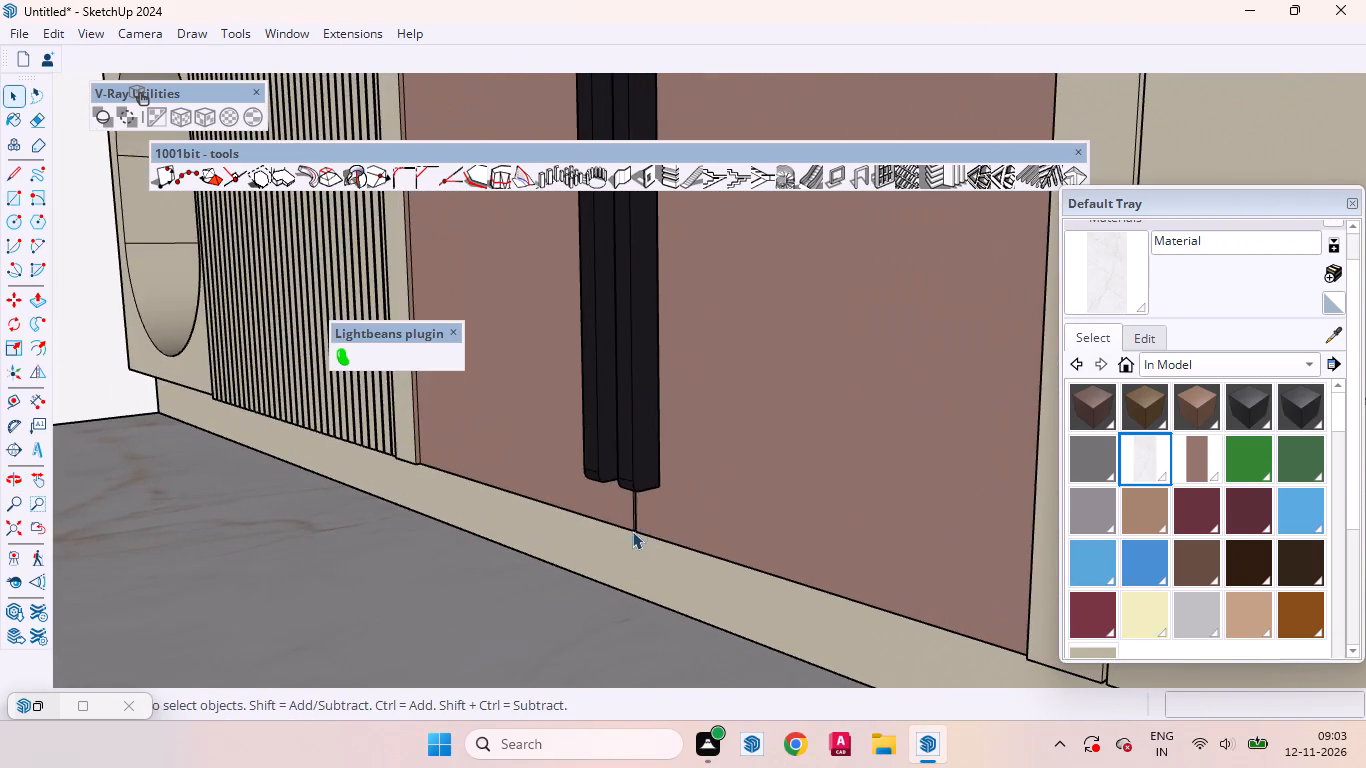
middle_drag(633, 530, 997, 452)
scroll(679, 523, down, 4)
middle_drag(615, 399, 579, 358)
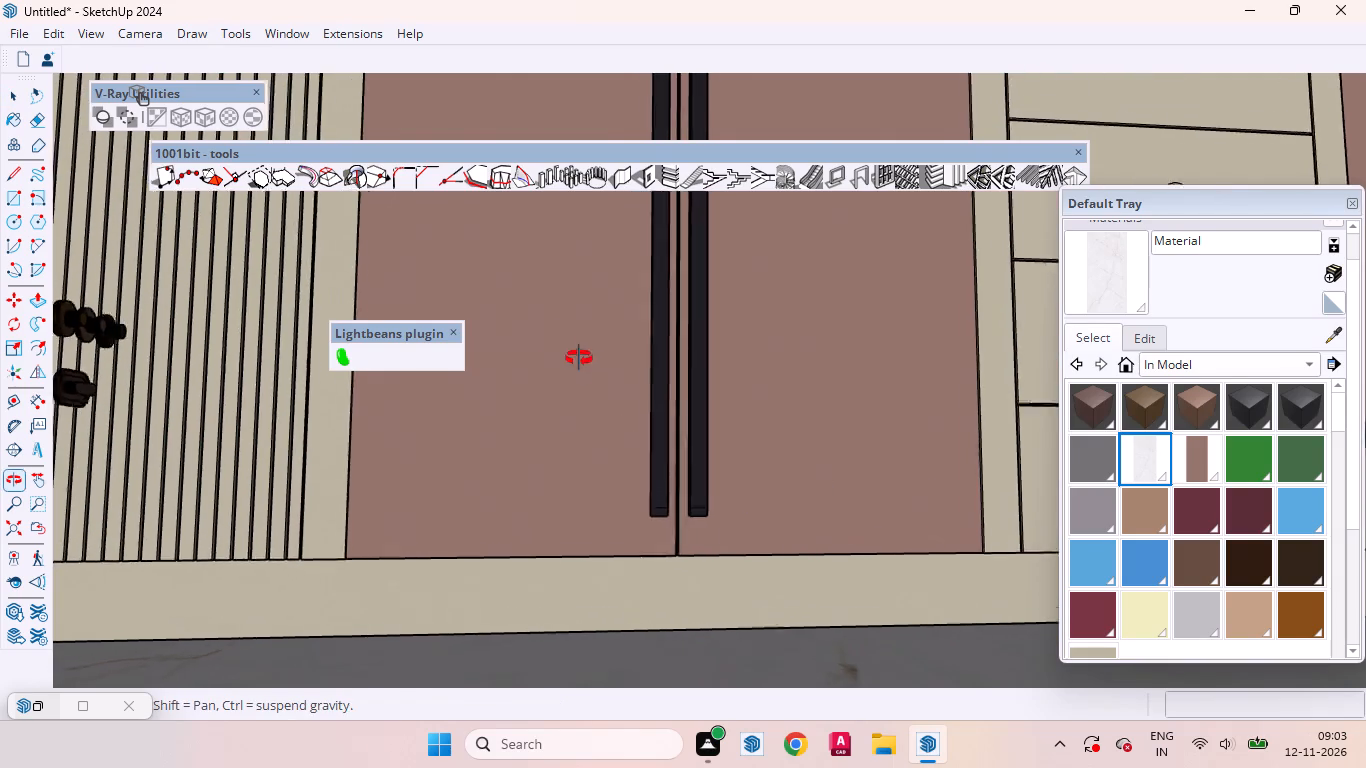
middle_drag(579, 358, 419, 472)
Examine the spare knobs, oval pull and long pull standing in front of the wardrobe from several sides.
scroll(712, 524, down, 1)
scroll(712, 524, up, 1)
scroll(712, 524, down, 8)
scroll(548, 511, up, 7)
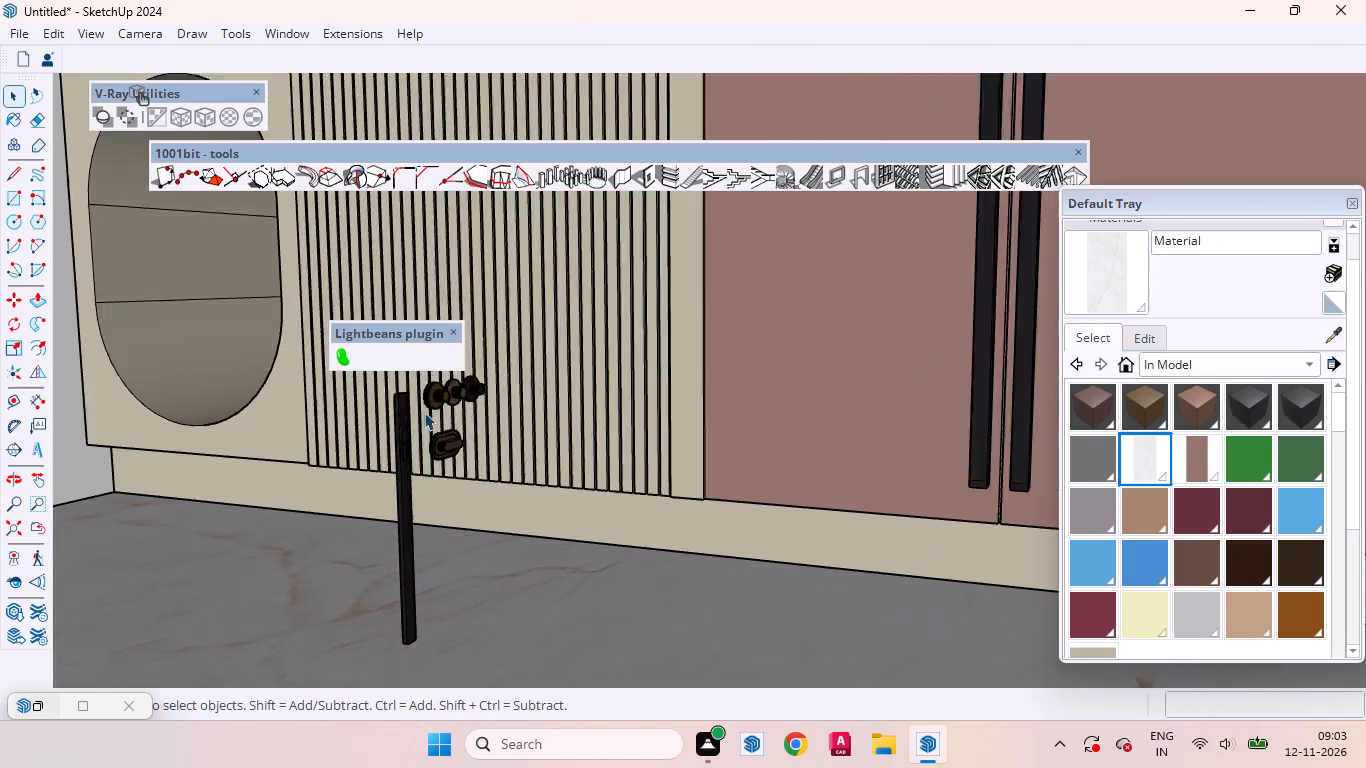
scroll(424, 412, up, 9)
middle_drag(532, 441, 252, 455)
middle_drag(415, 498, 911, 494)
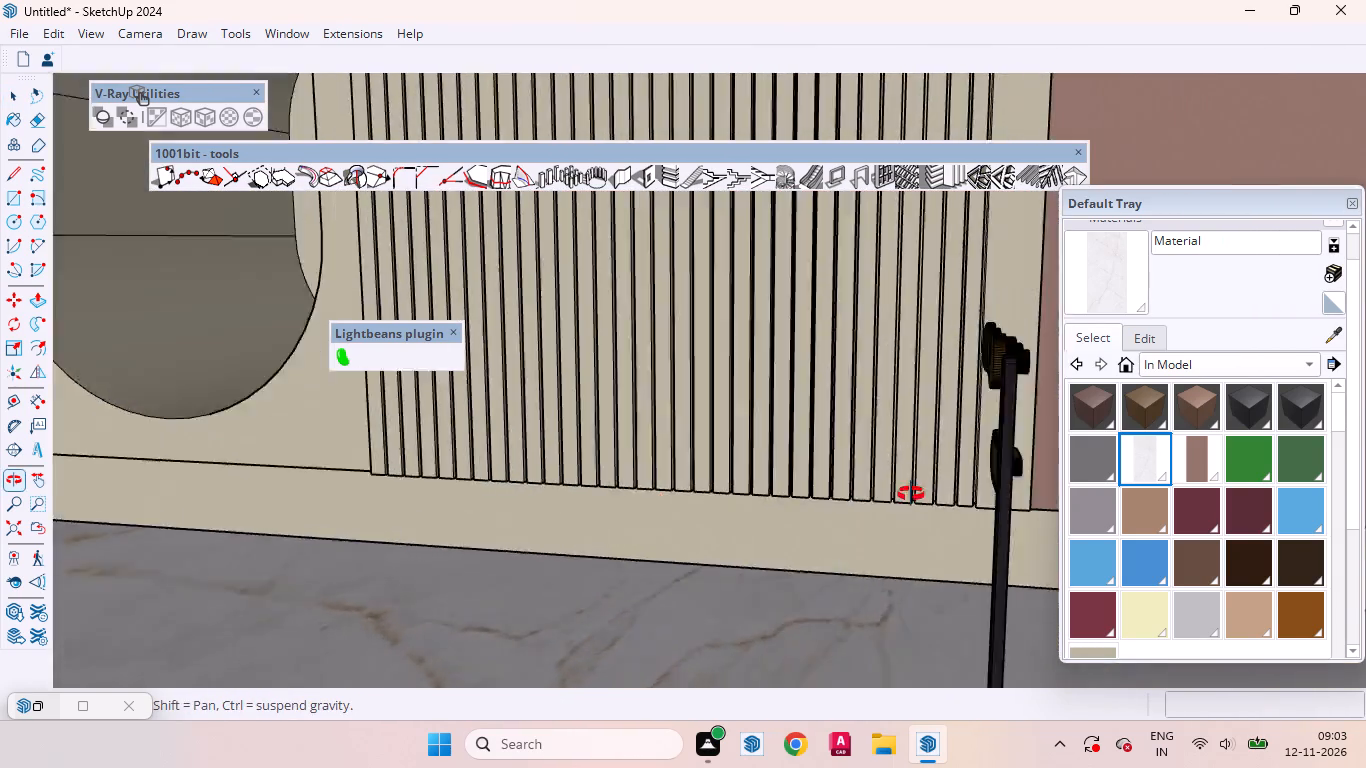
middle_drag(911, 494, 917, 493)
scroll(605, 484, down, 10)
middle_drag(735, 501, 907, 481)
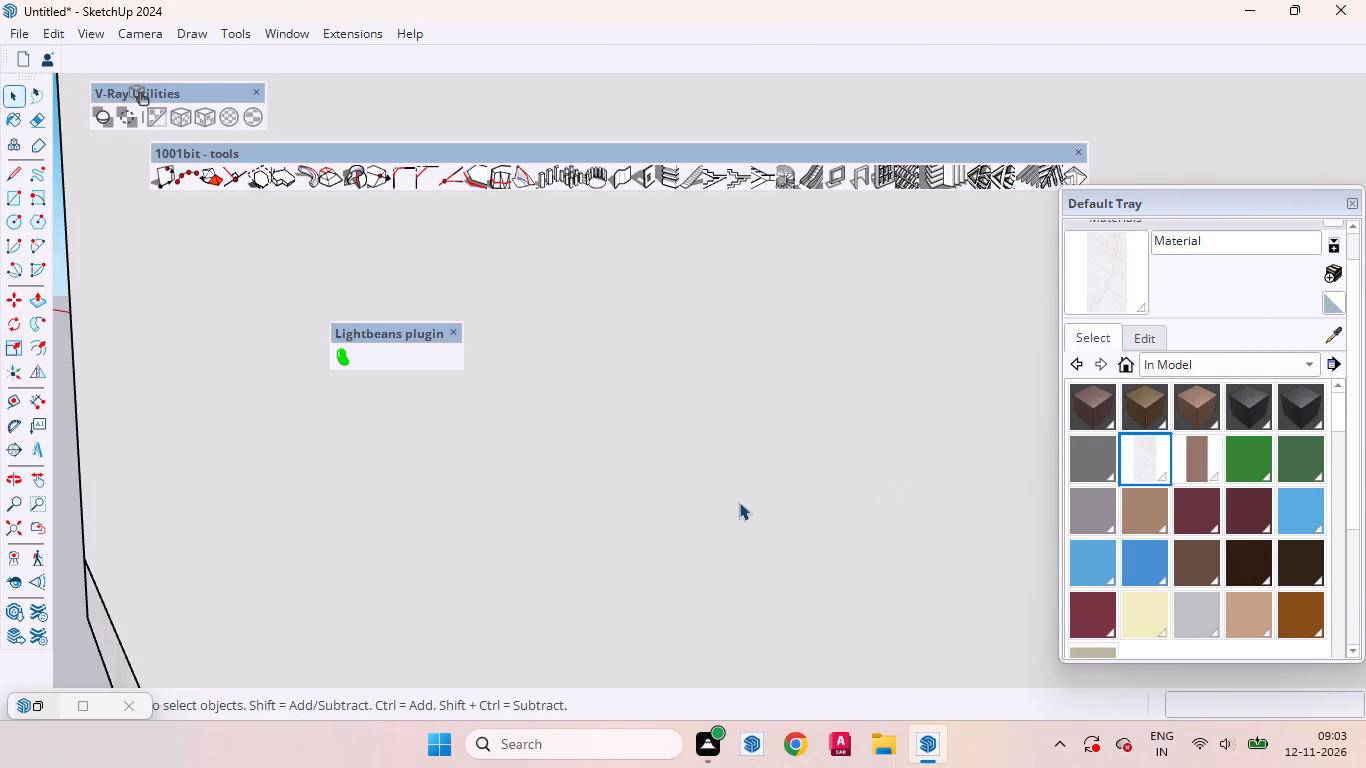
click(33, 527)
scroll(771, 495, up, 1)
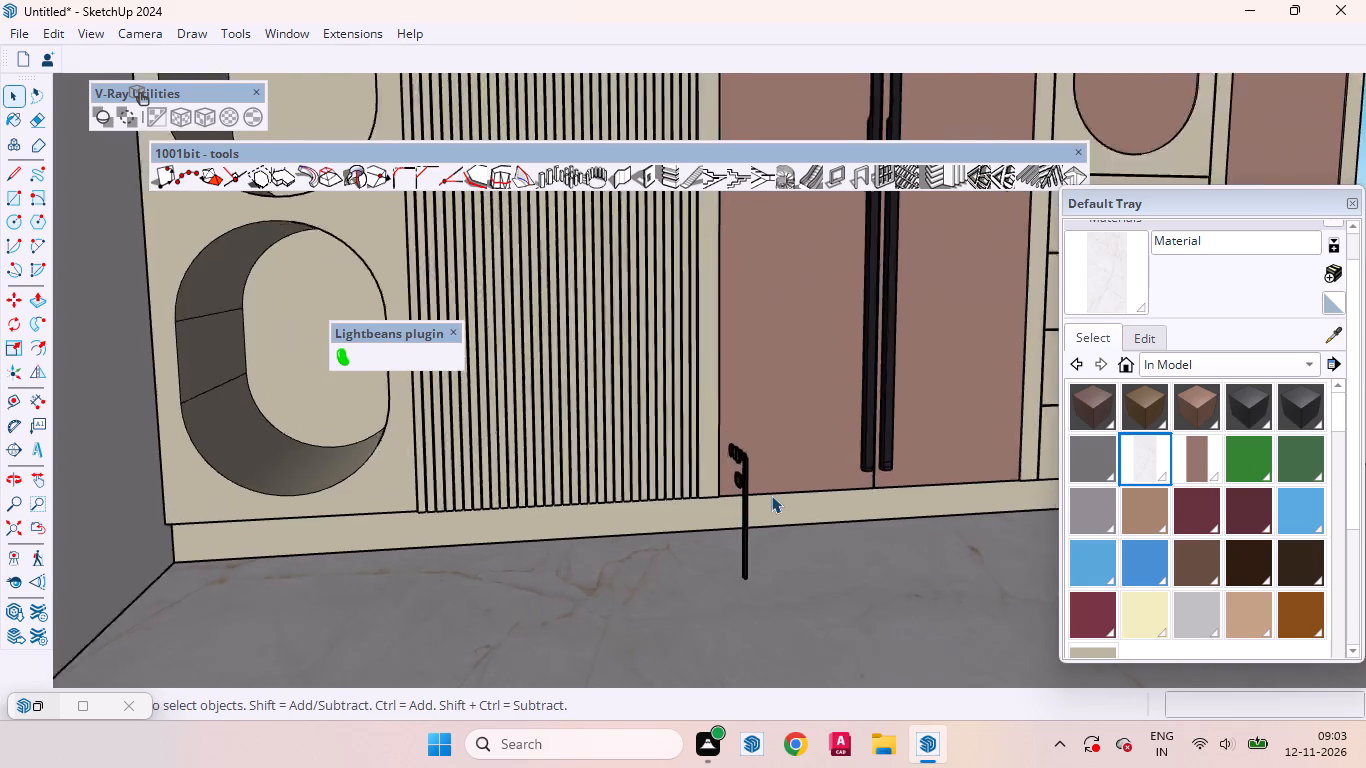
scroll(771, 495, up, 9)
middle_drag(712, 472, 929, 495)
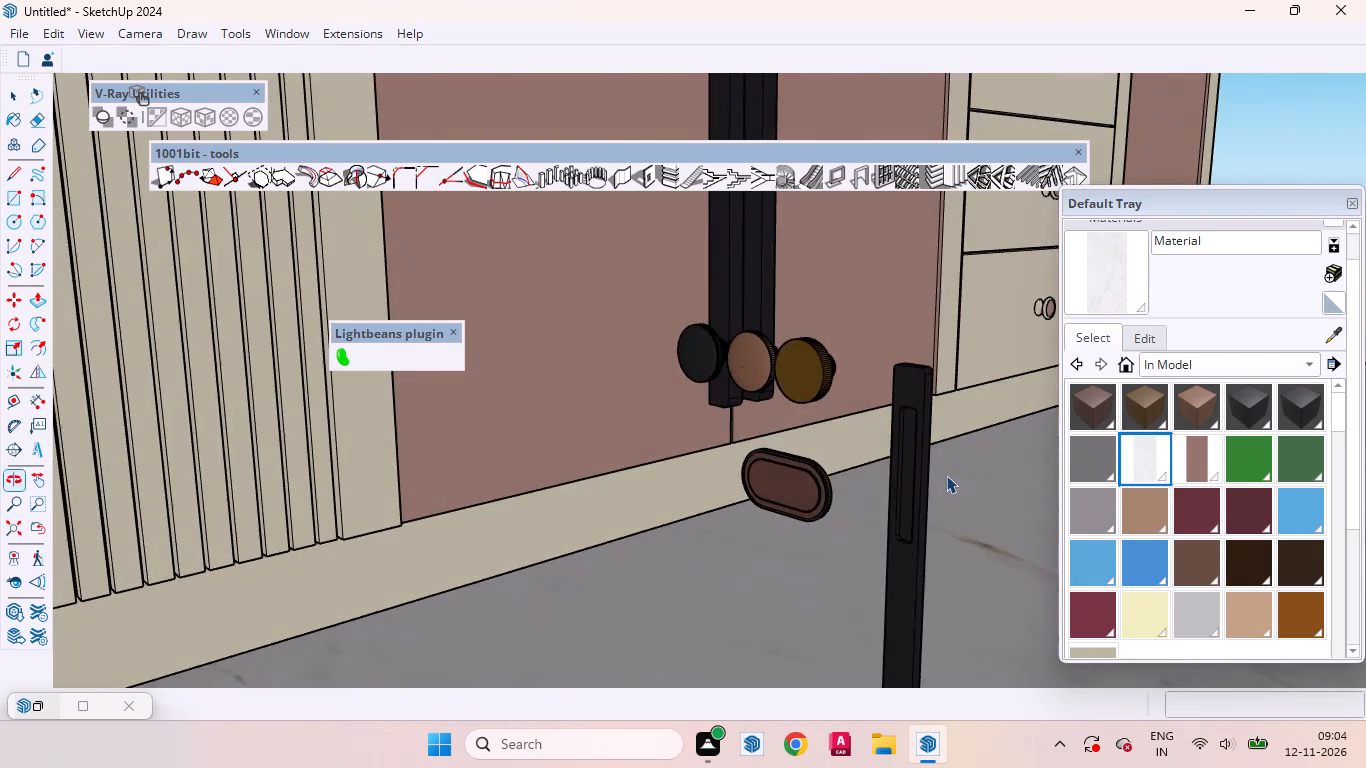
scroll(948, 453, up, 4)
scroll(916, 469, down, 4)
middle_drag(1017, 485, 1027, 484)
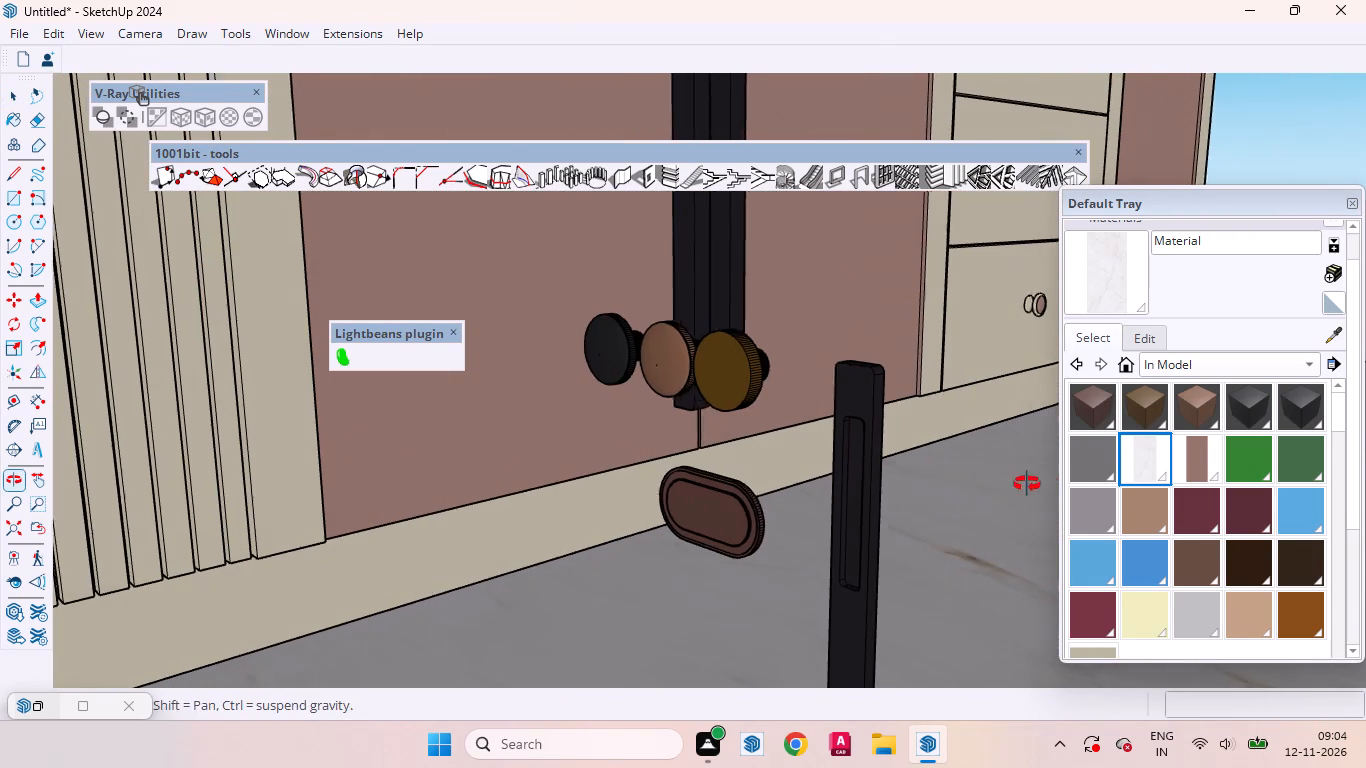
middle_drag(1027, 484, 1071, 476)
scroll(735, 434, down, 3)
middle_drag(757, 460, 922, 473)
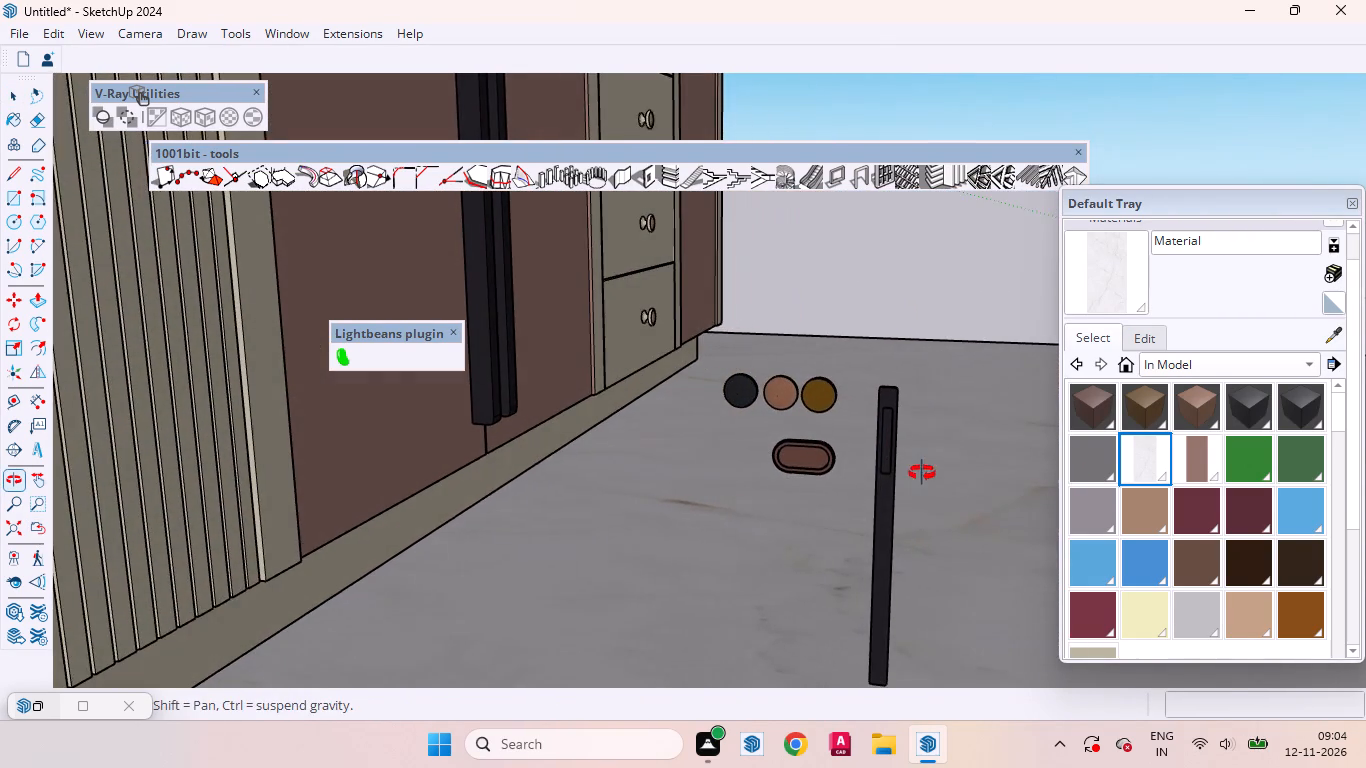
middle_drag(922, 473, 922, 476)
scroll(747, 388, up, 16)
middle_drag(834, 425, 613, 479)
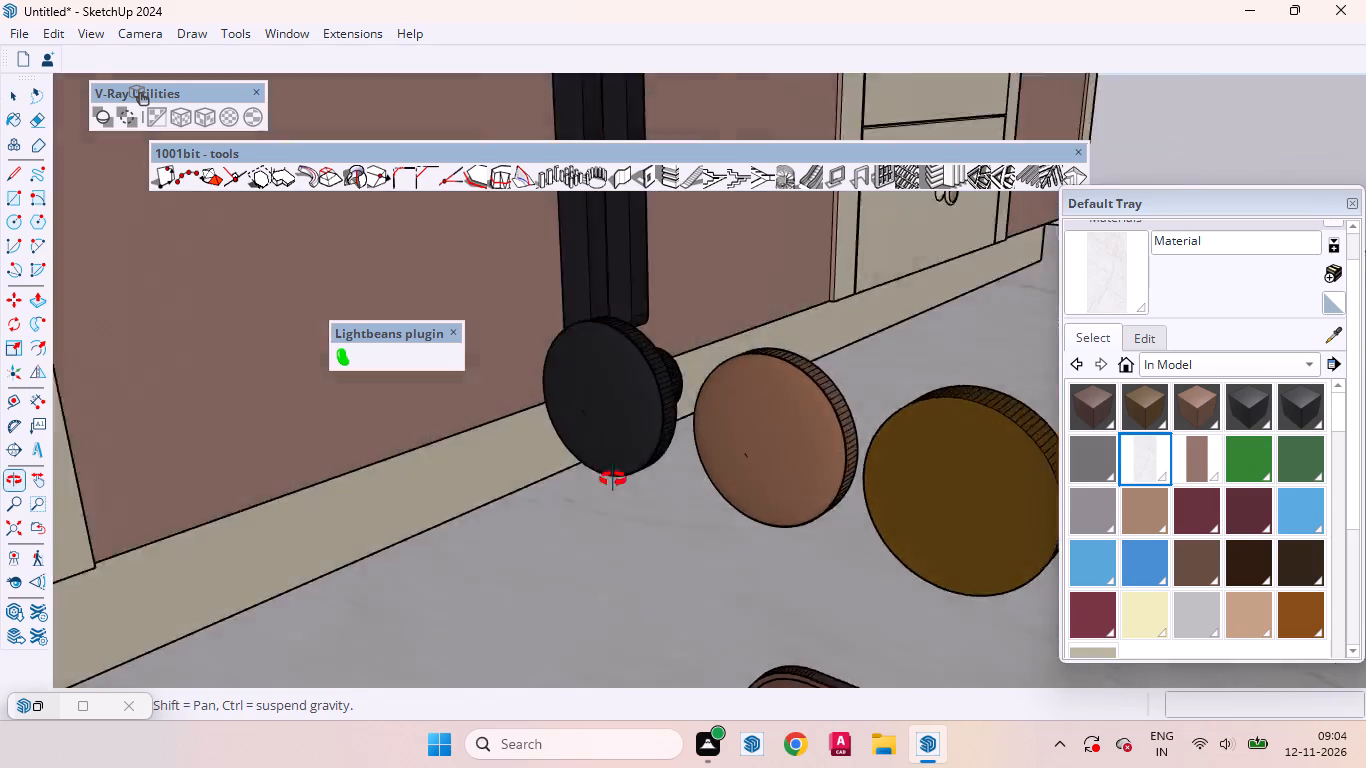
middle_drag(613, 479, 821, 481)
Move the copper-coloured round knob about 8" away from the spare hardware, parallel to the wardrobe front.
click(797, 446)
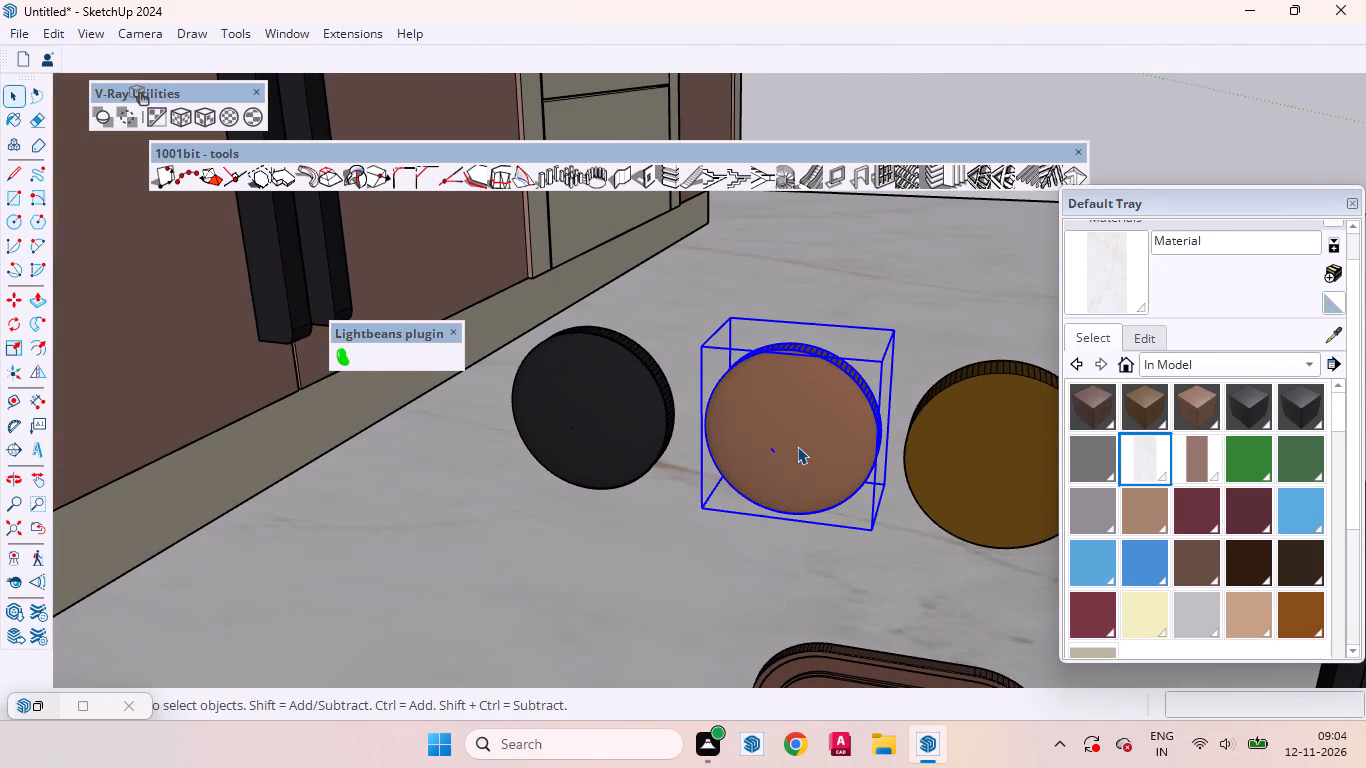
scroll(617, 428, down, 5)
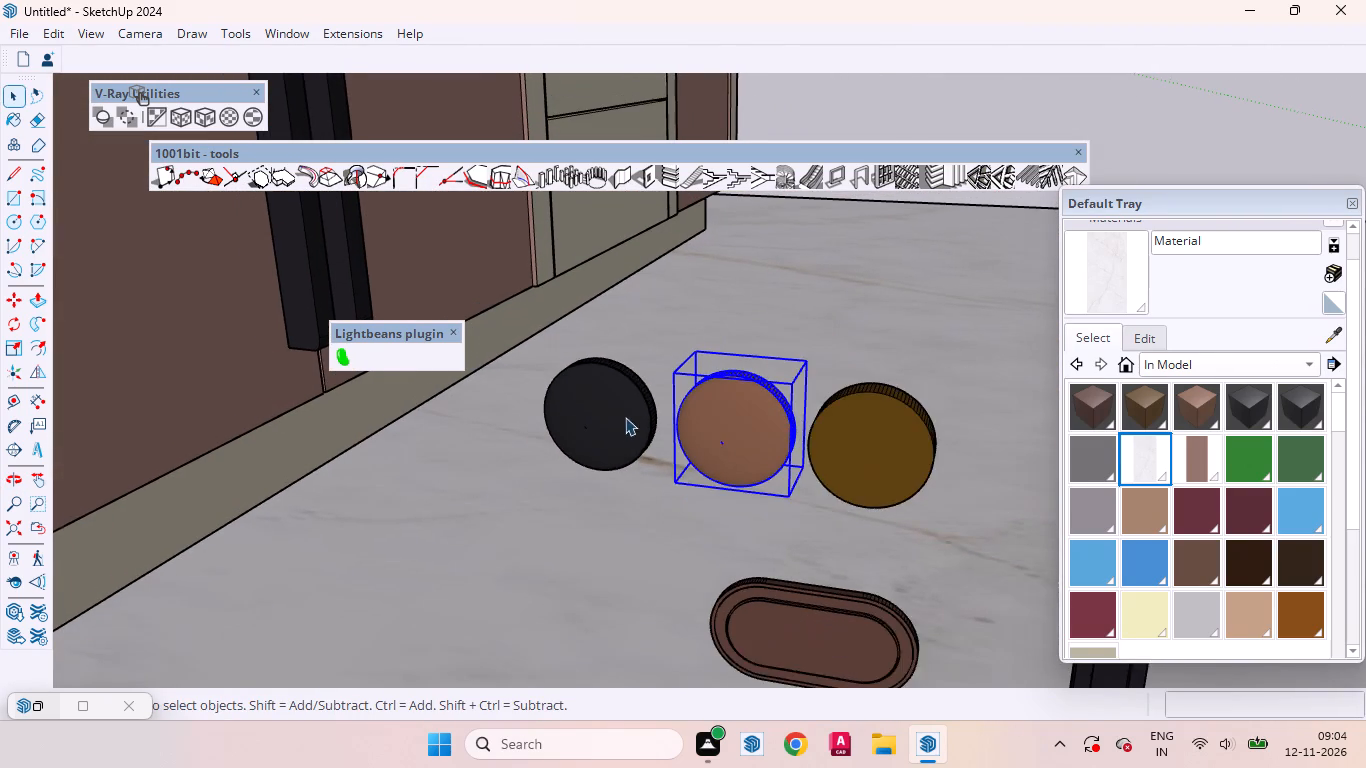
middle_drag(788, 459, 210, 583)
scroll(477, 512, down, 4)
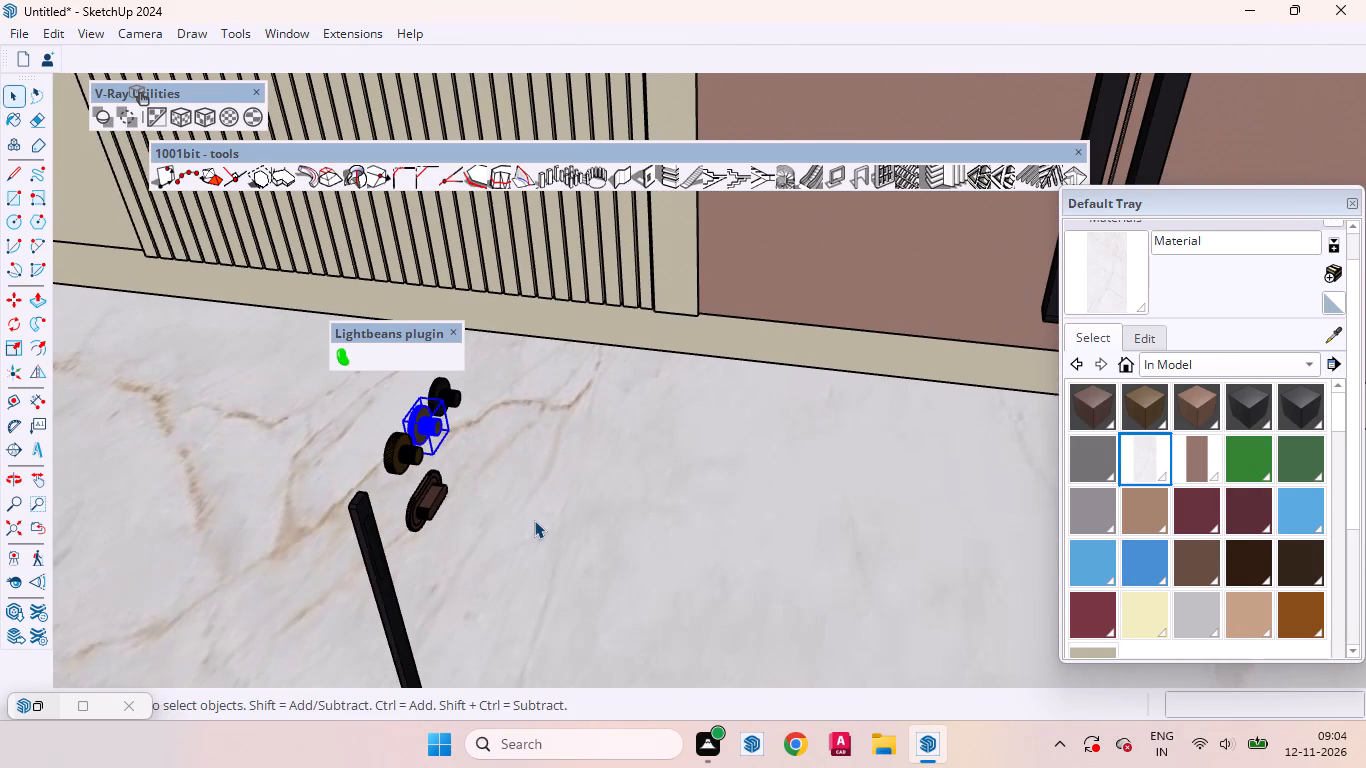
key(m)
drag(501, 488, 513, 488)
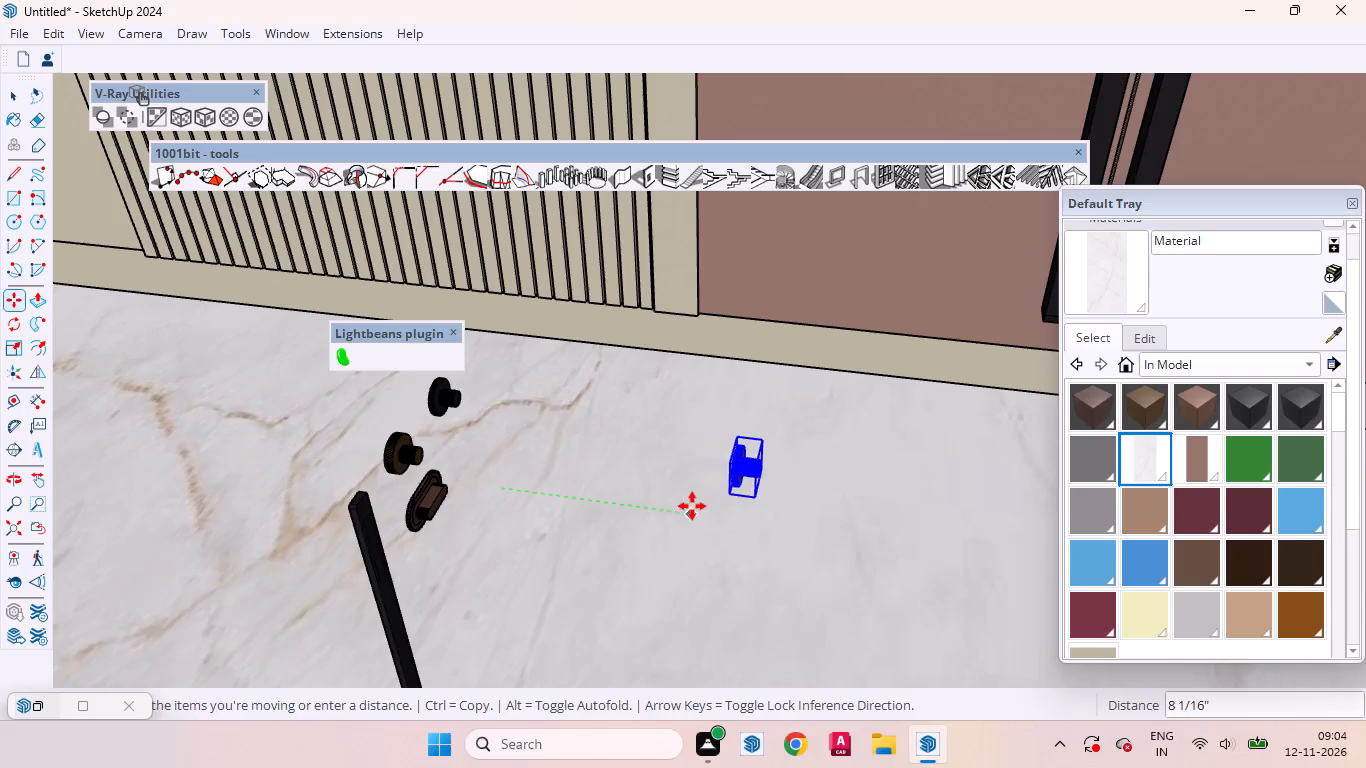
click(692, 506)
Rotate the copper-coloured knob 90° about the vertical axis so its round face points out from the wardrobe front.
key(q)
scroll(631, 513, down, 5)
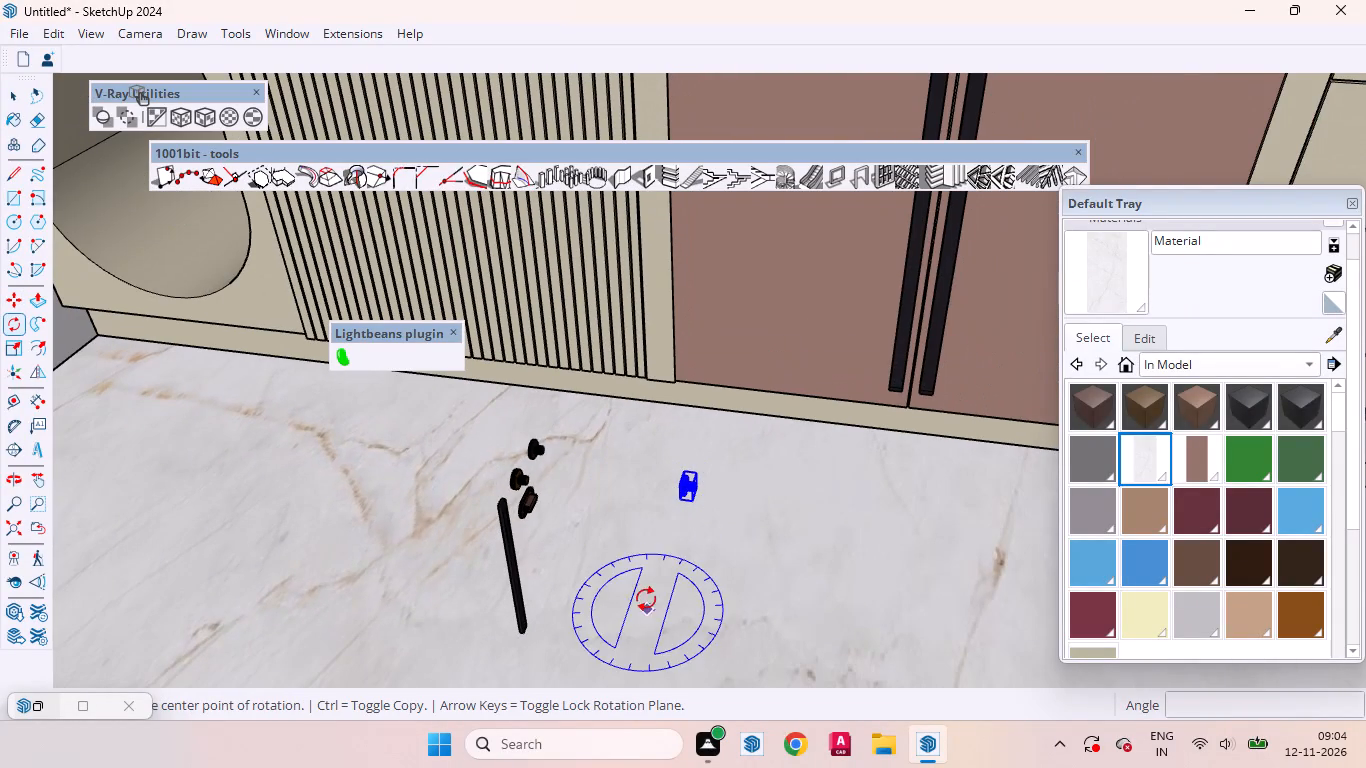
click(644, 596)
click(734, 602)
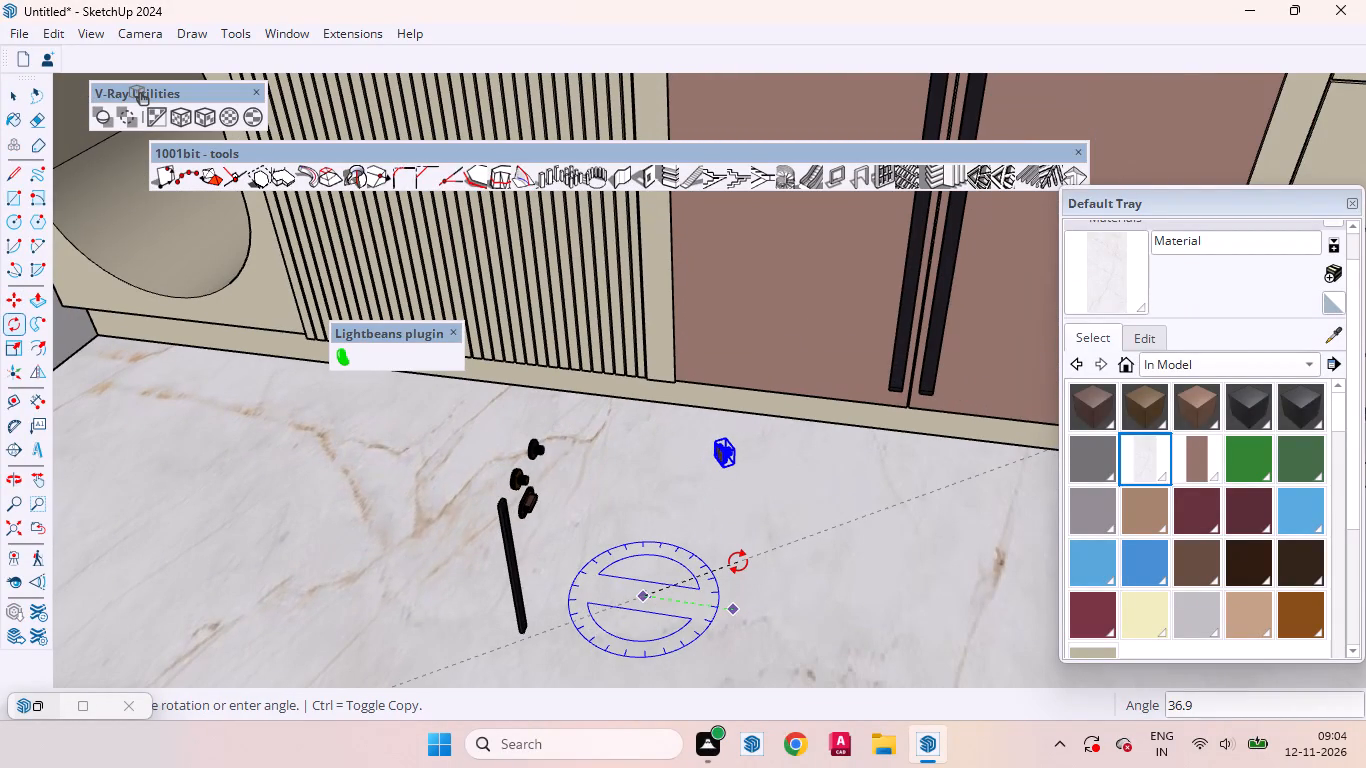
text(90)
key(Return)
key(space)
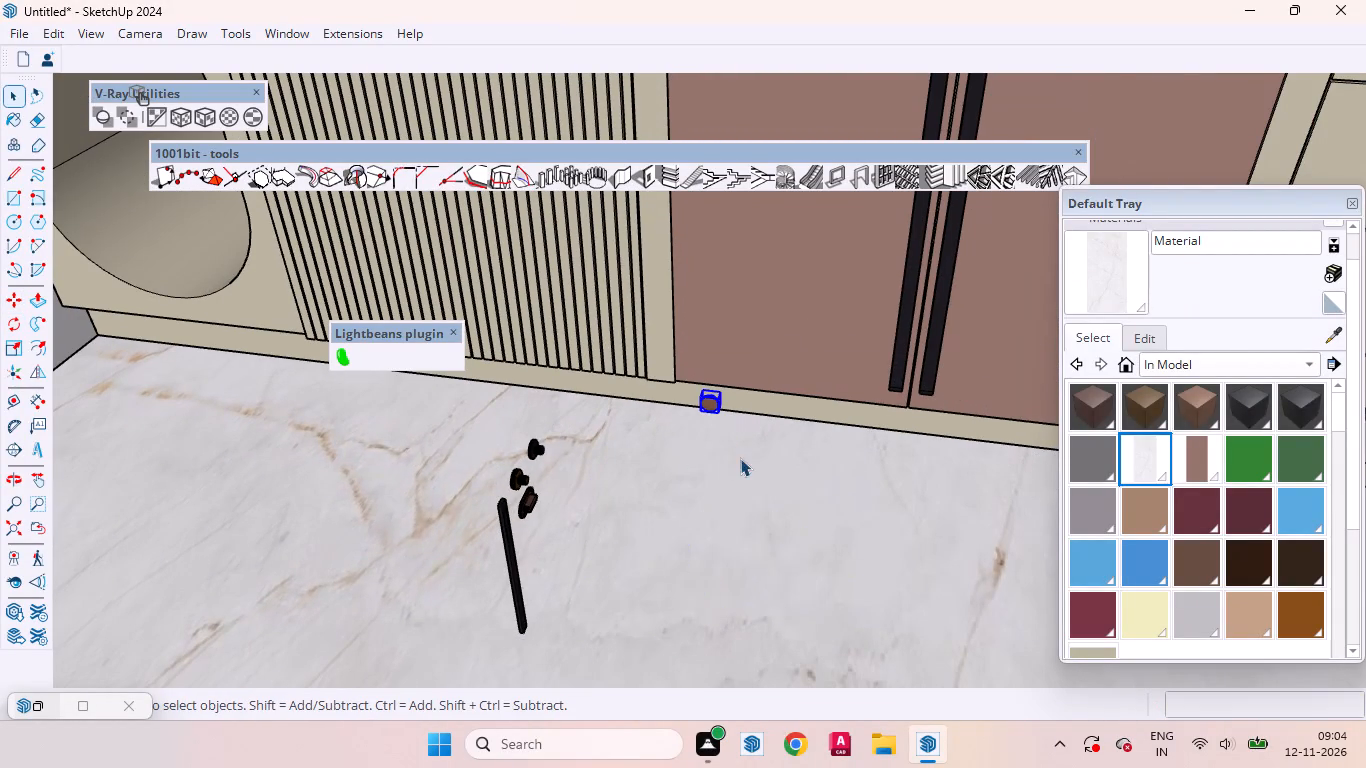
scroll(752, 363, up, 8)
middle_drag(685, 468, 705, 397)
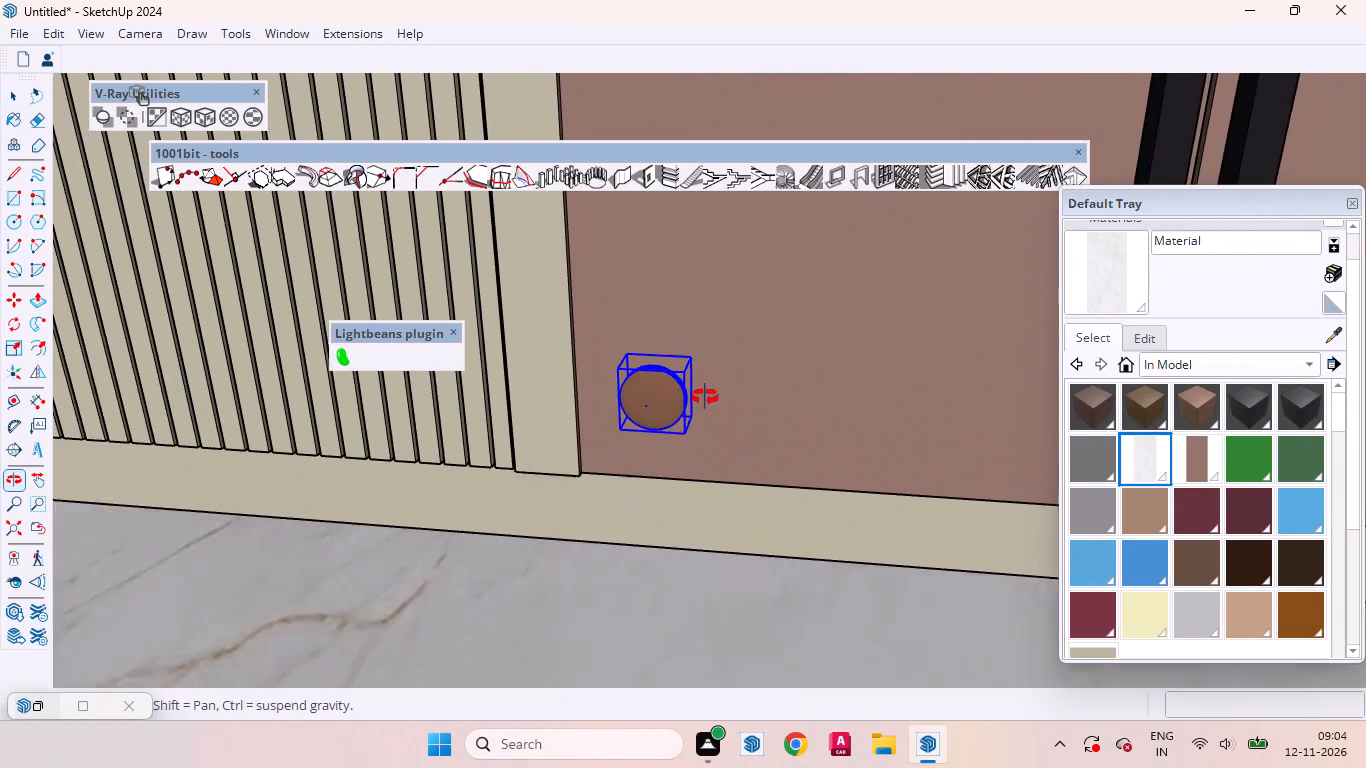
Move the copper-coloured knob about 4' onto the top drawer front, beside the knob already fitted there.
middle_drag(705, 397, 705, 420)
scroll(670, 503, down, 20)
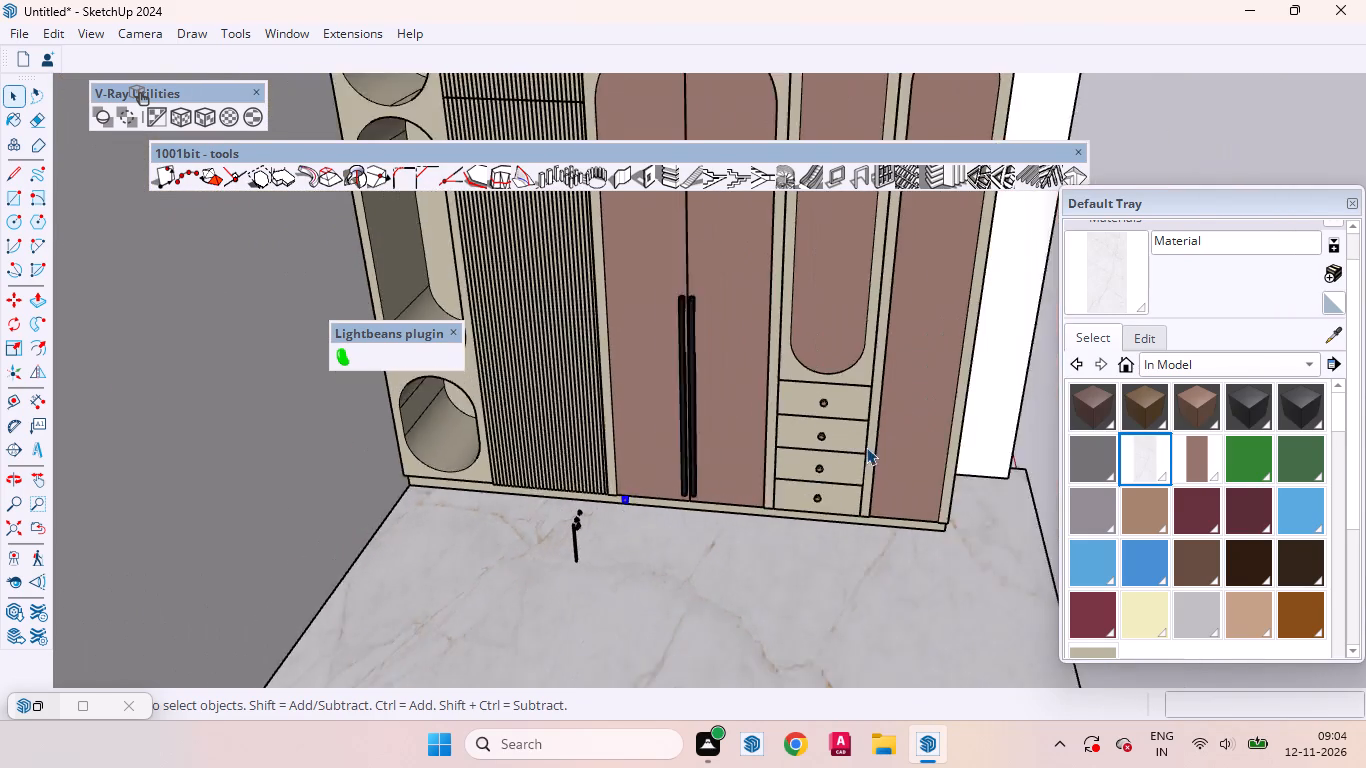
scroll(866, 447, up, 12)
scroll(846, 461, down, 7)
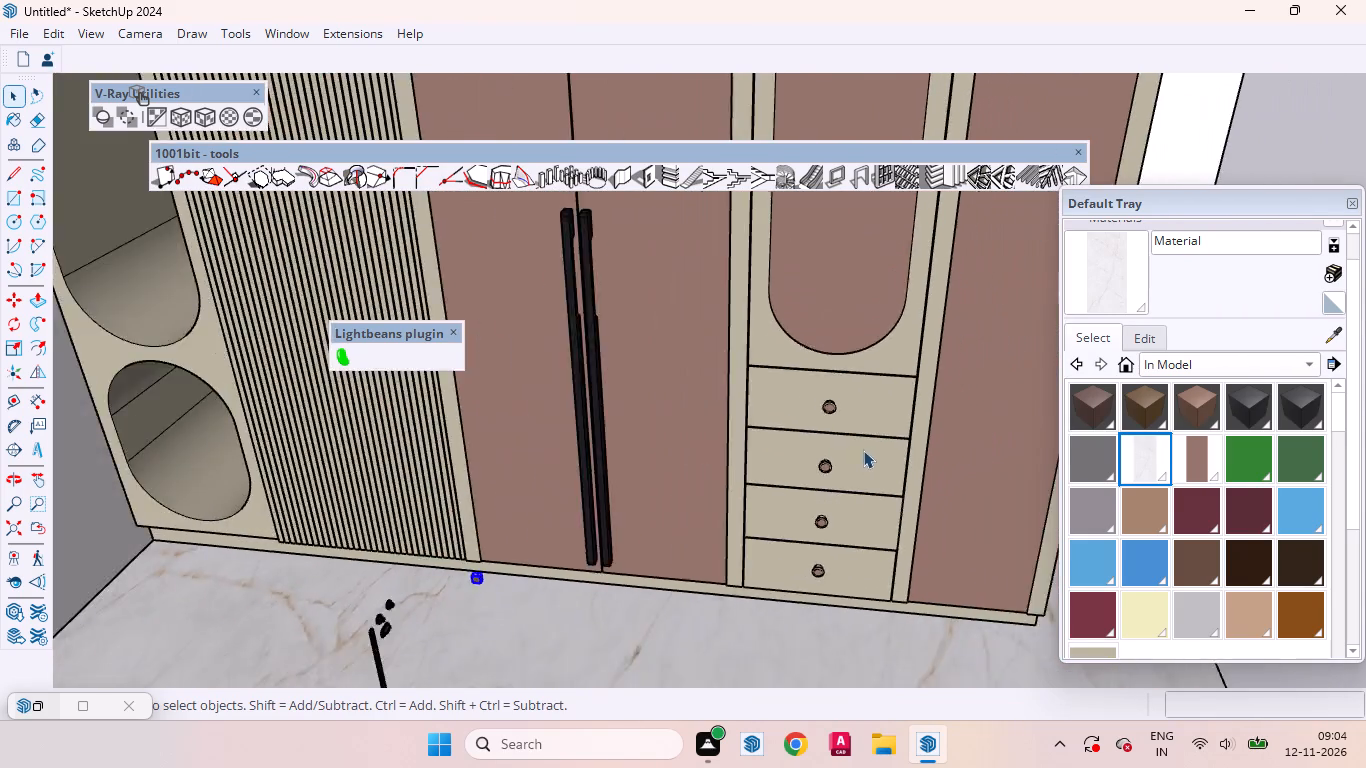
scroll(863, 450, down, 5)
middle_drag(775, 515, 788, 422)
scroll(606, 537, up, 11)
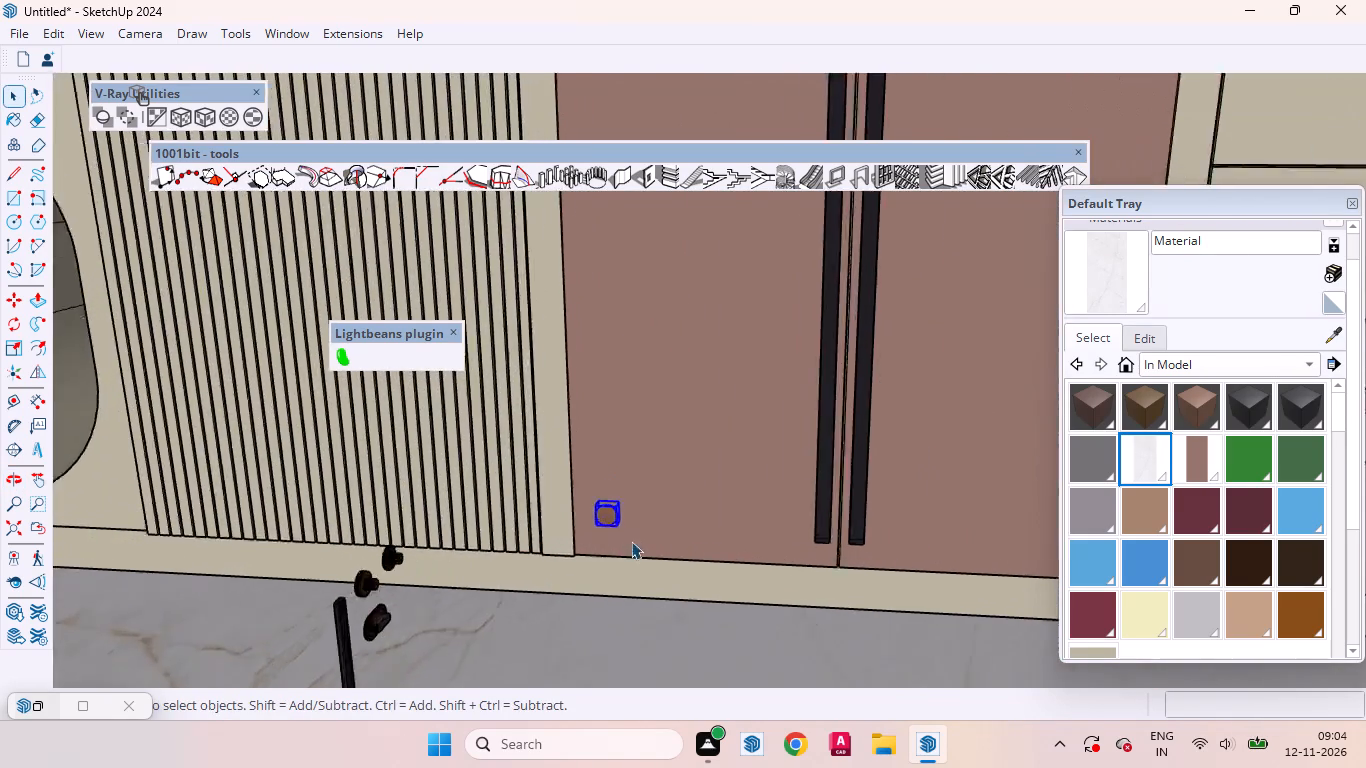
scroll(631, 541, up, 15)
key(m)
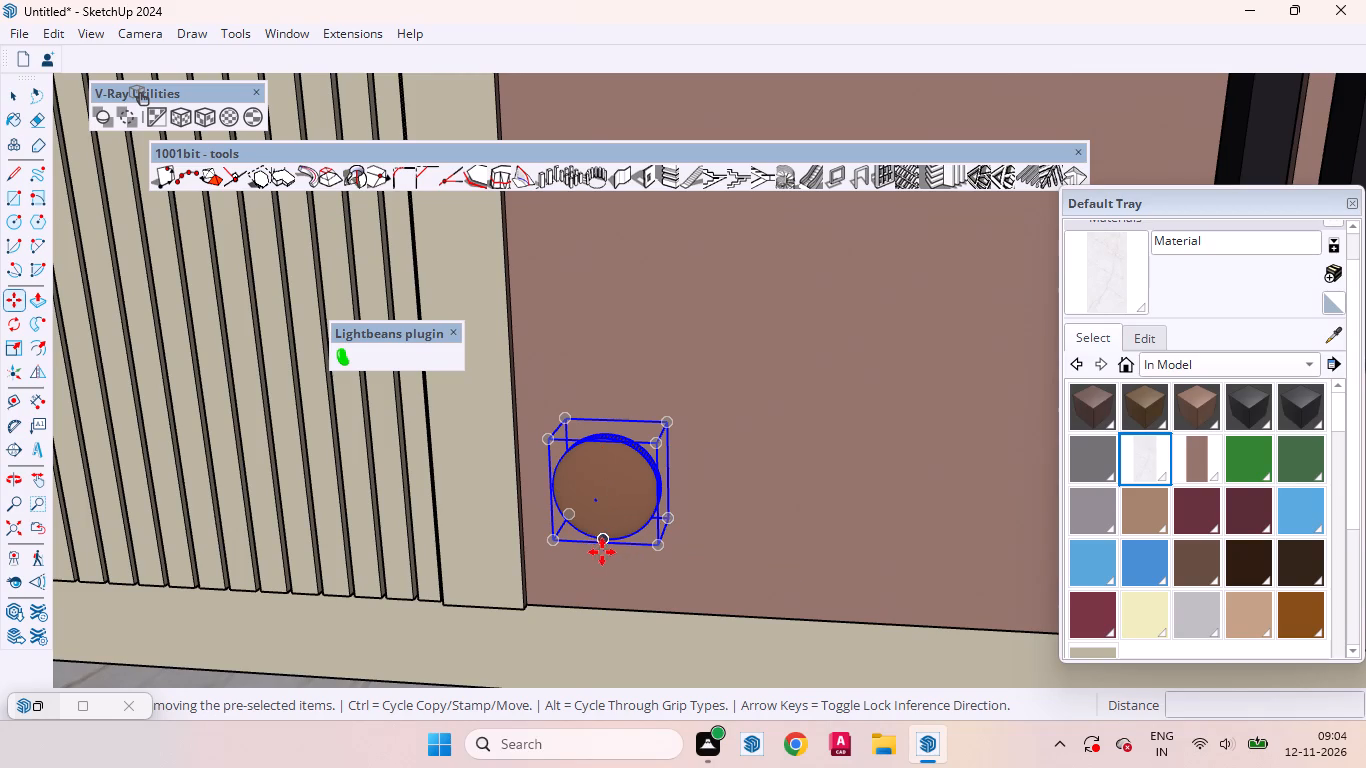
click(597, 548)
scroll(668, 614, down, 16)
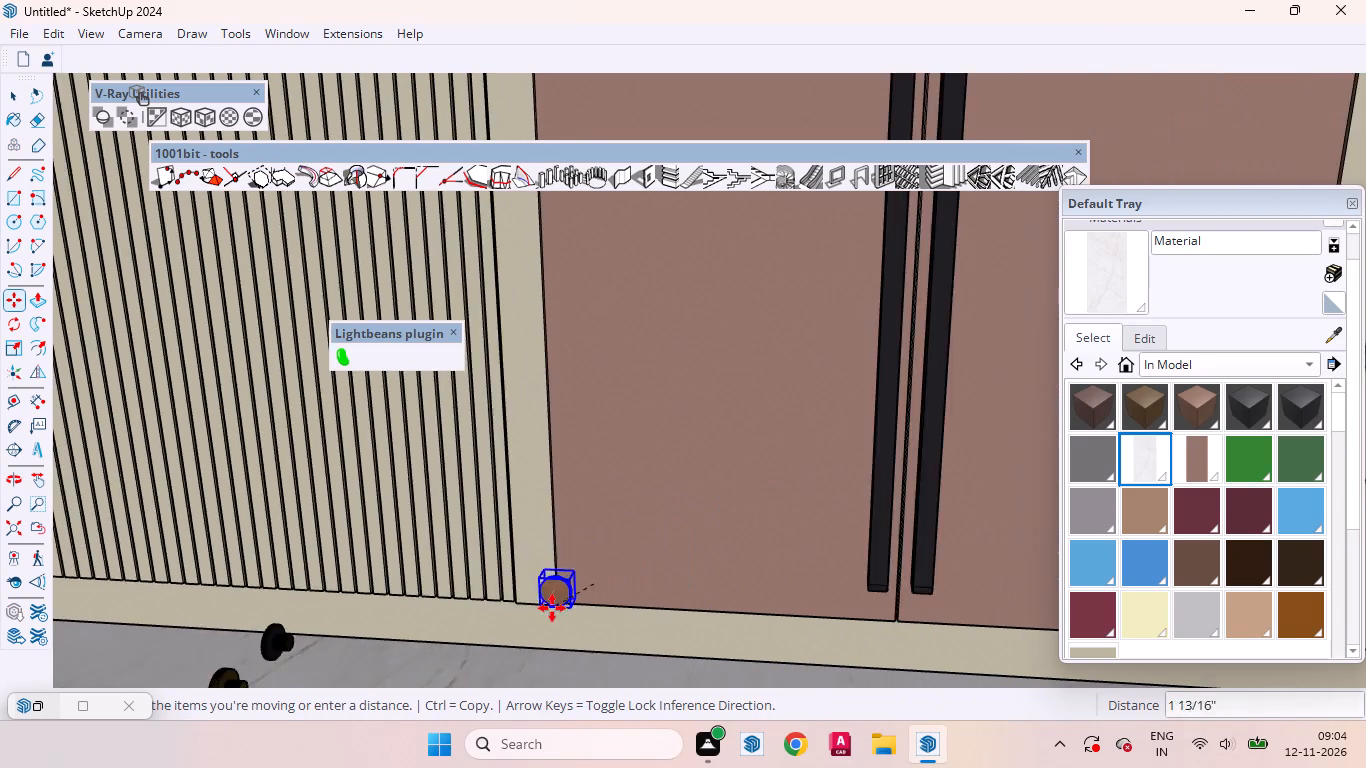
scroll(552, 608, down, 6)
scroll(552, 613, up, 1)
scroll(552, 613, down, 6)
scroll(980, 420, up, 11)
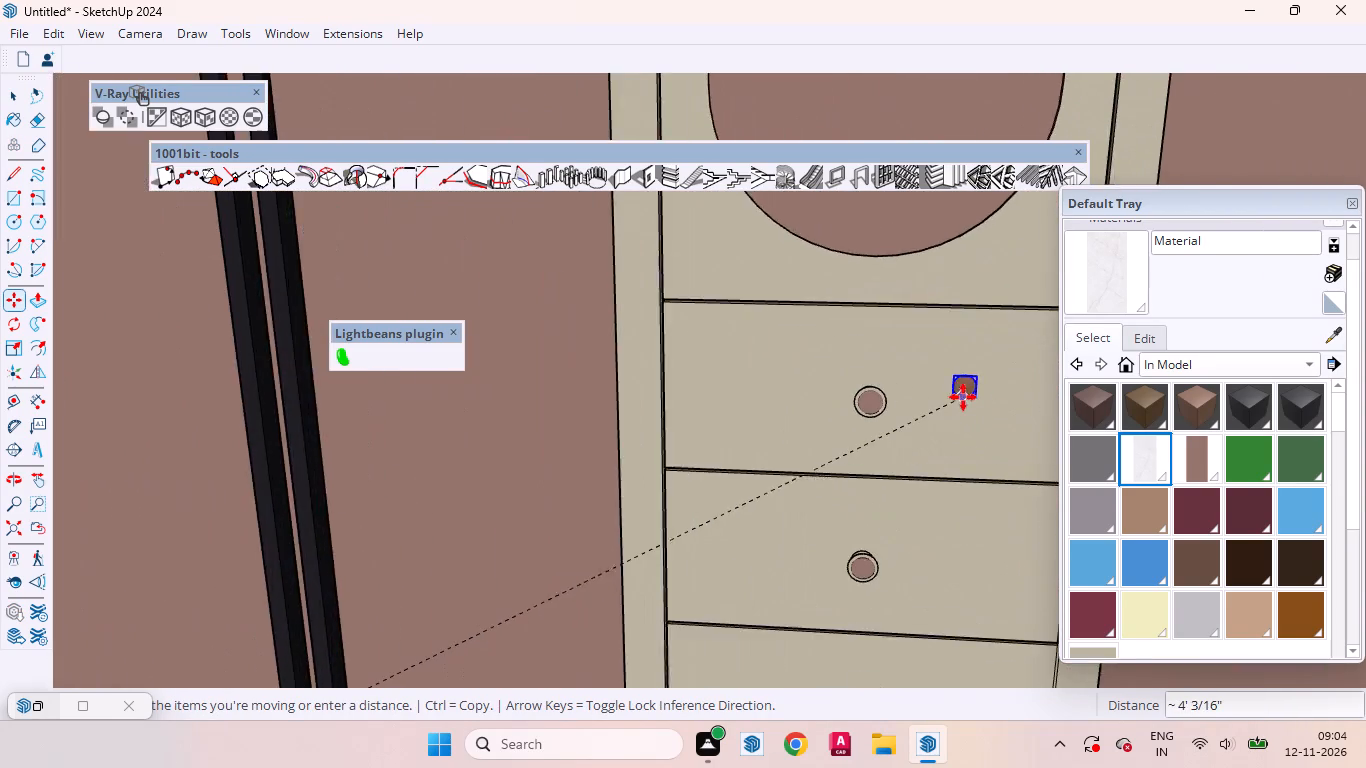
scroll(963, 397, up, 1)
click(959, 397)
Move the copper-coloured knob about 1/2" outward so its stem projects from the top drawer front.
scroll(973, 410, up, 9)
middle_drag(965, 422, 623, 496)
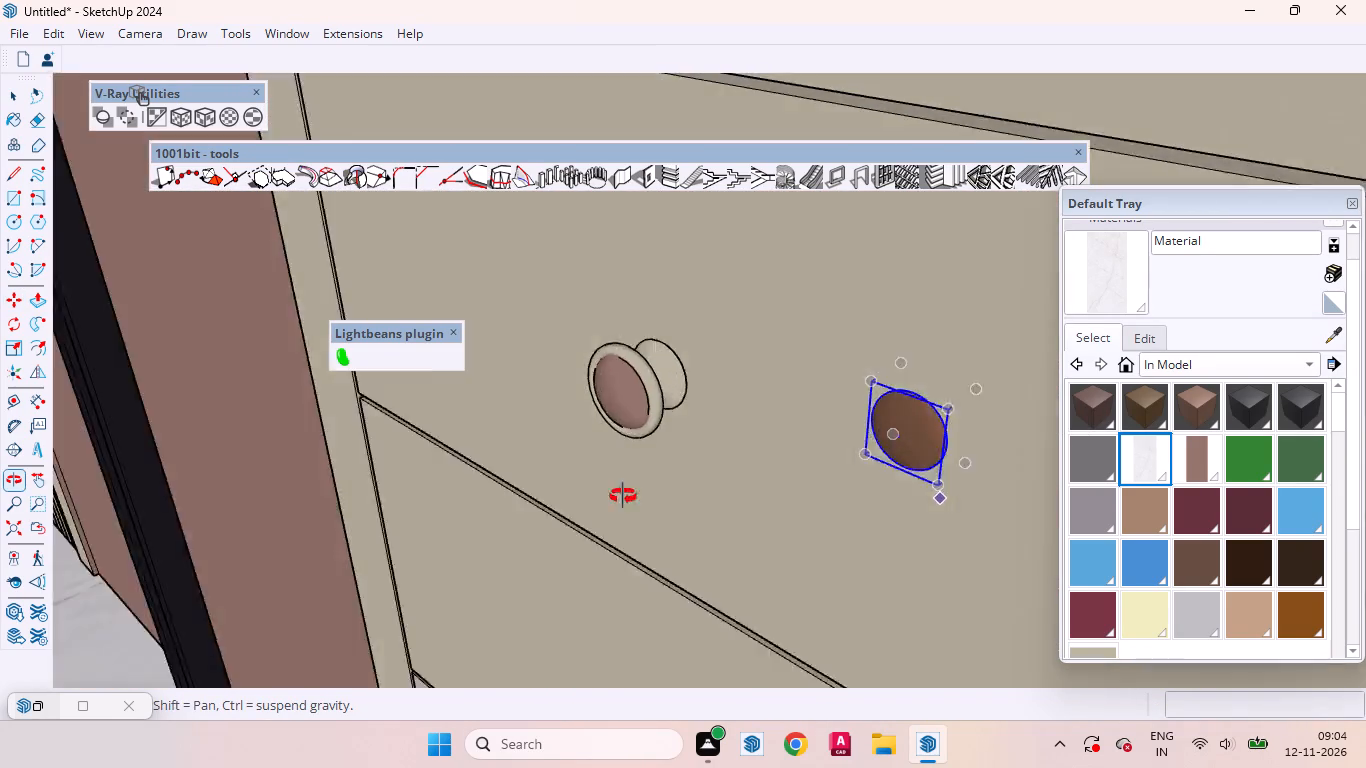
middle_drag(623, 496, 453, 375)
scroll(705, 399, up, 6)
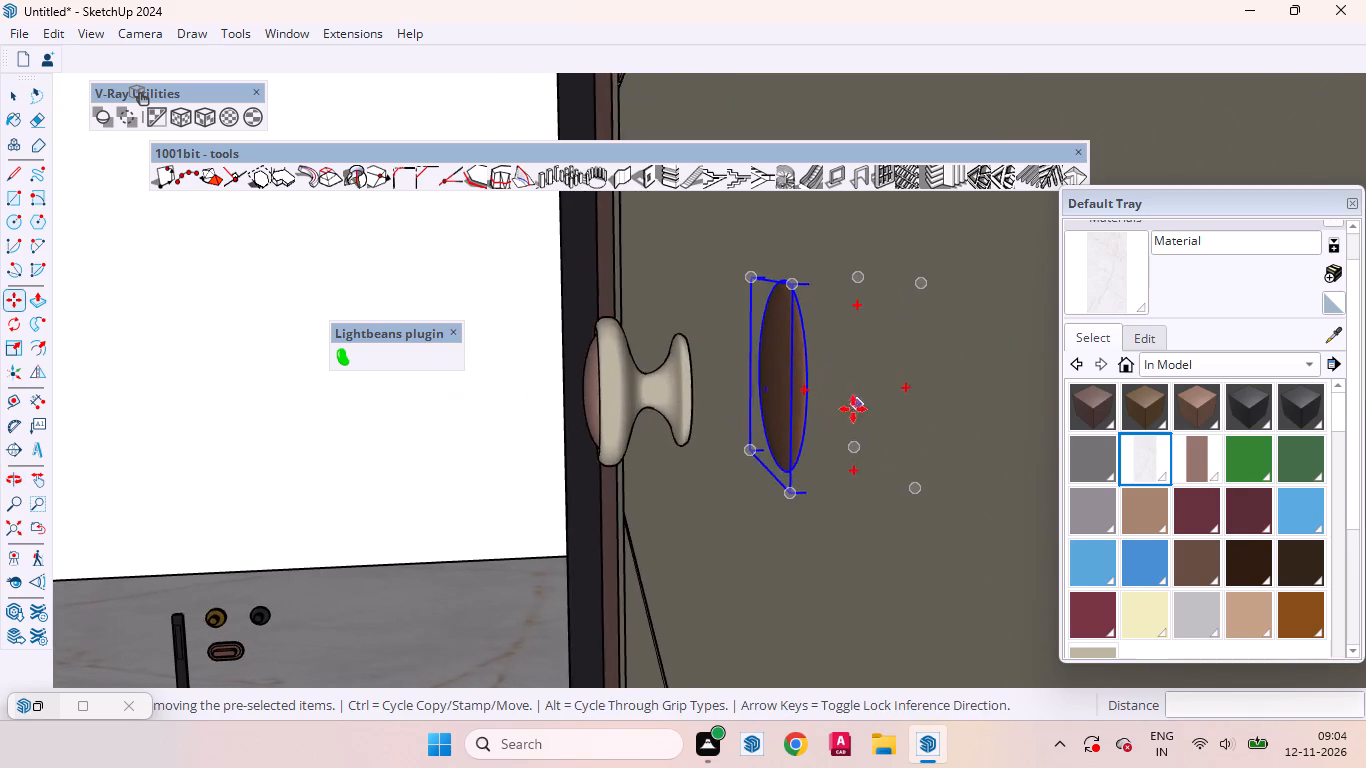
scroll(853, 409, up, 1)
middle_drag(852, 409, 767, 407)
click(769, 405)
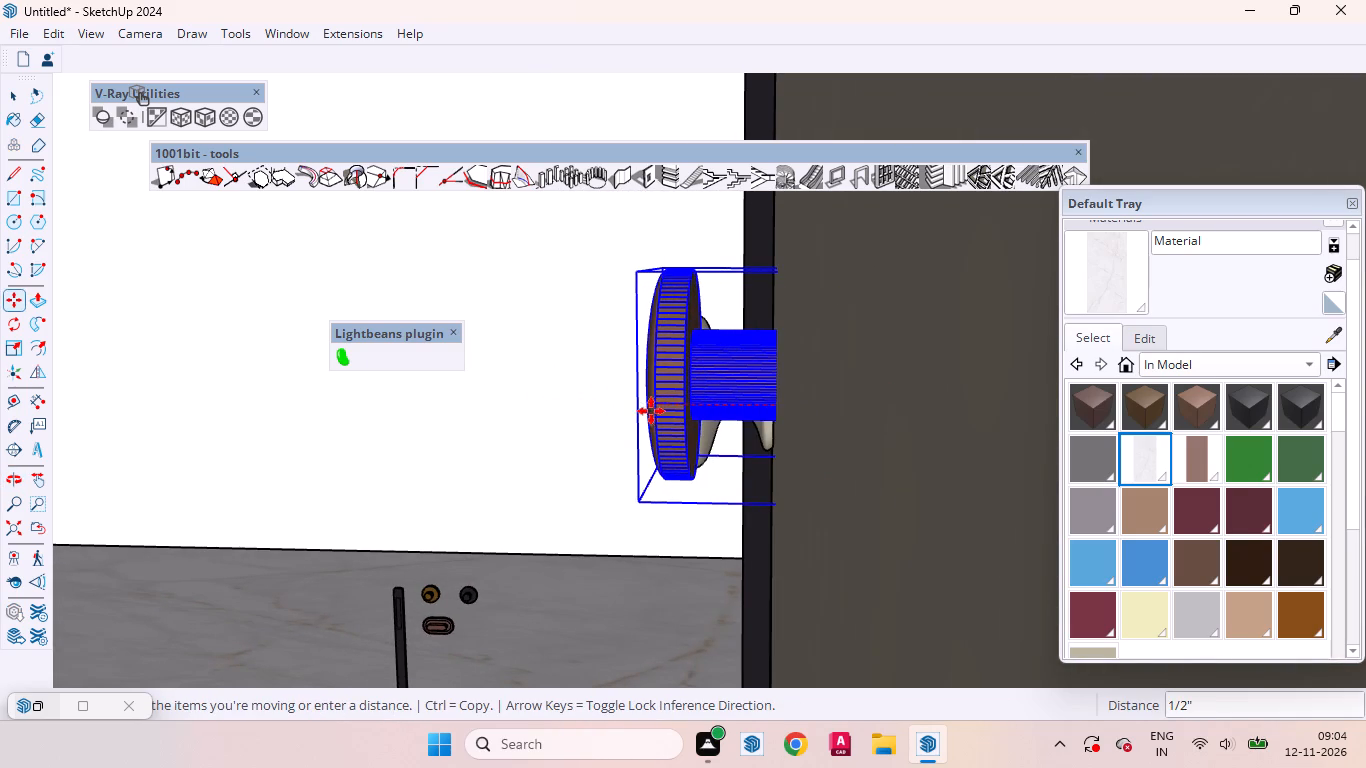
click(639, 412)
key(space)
Erase the copper-coloured knob beside the fitted knob on the top drawer front.
middle_drag(696, 503, 974, 512)
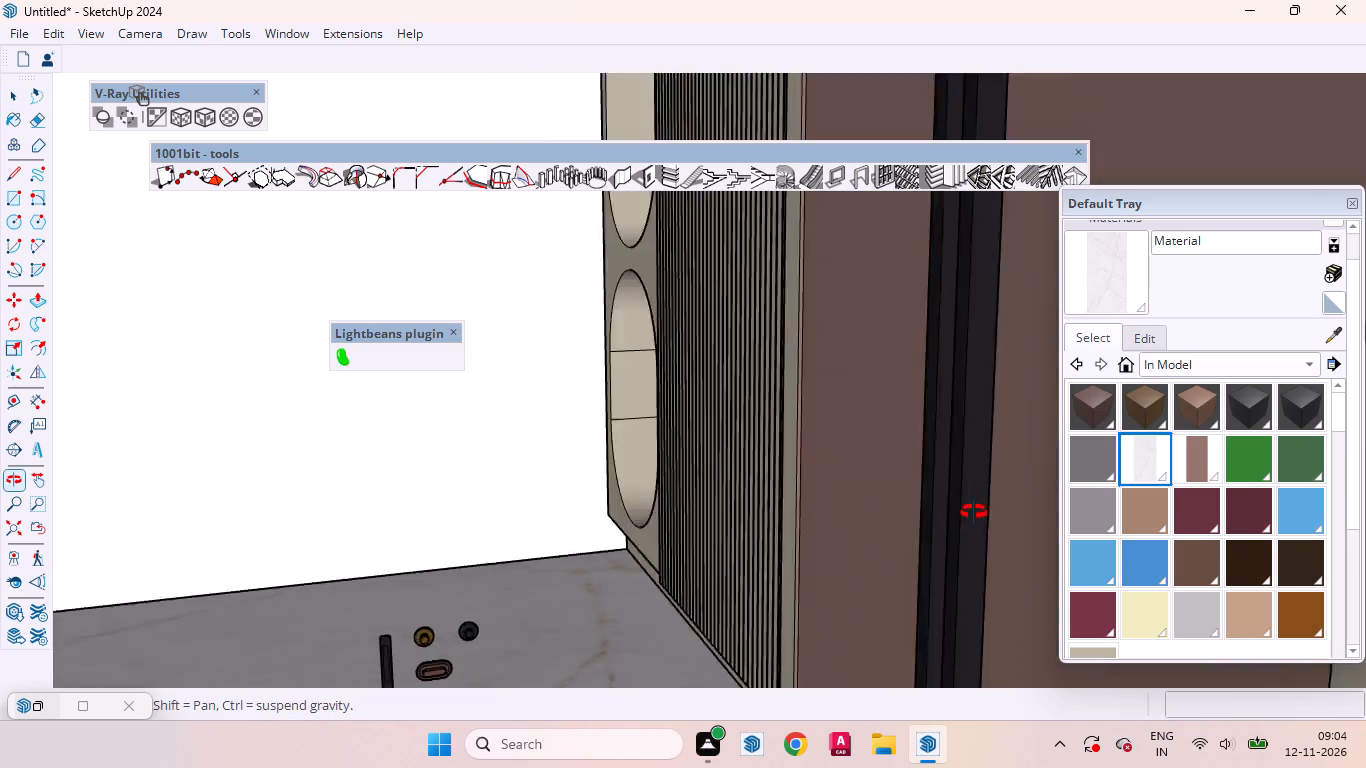
middle_drag(974, 512, 1002, 507)
scroll(922, 447, down, 13)
scroll(885, 449, up, 1)
scroll(885, 449, down, 8)
middle_drag(936, 484, 1130, 478)
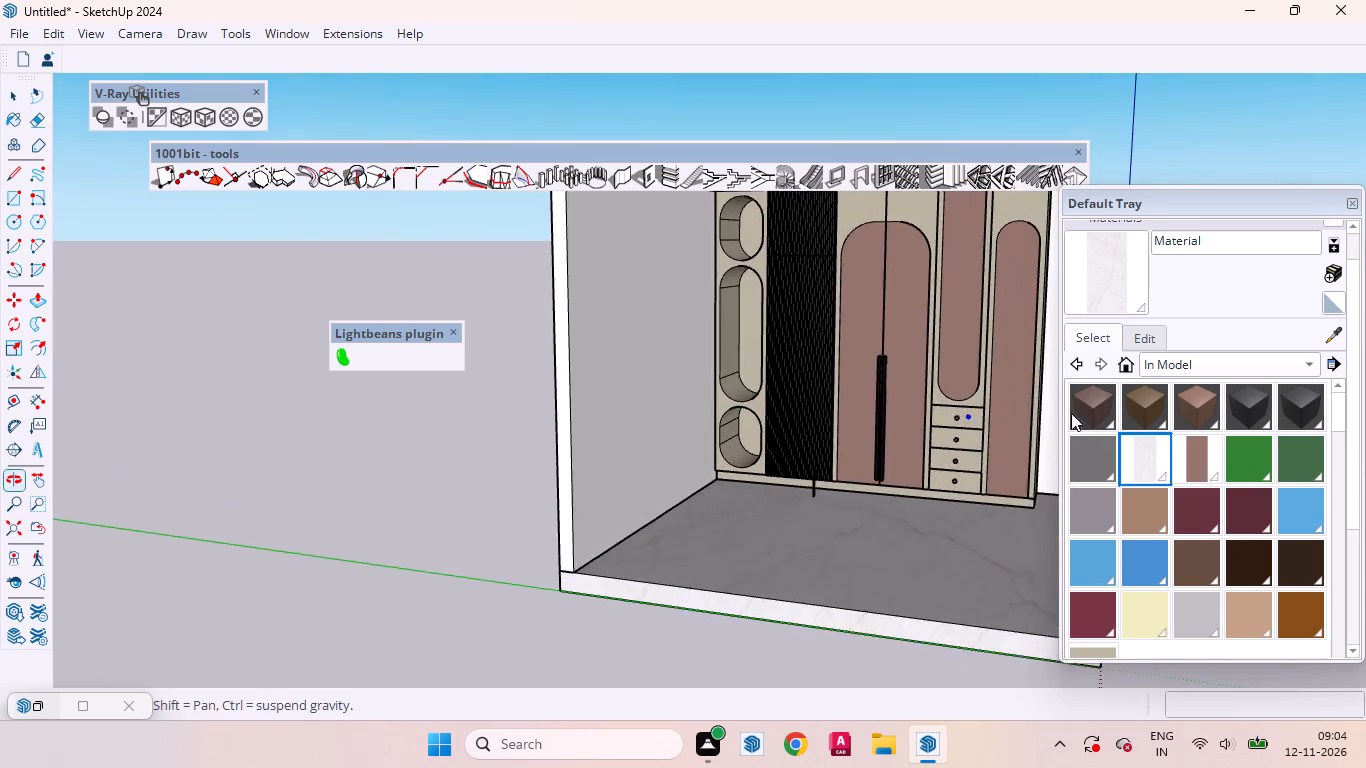
scroll(987, 416, up, 5)
click(905, 648)
scroll(971, 398, up, 13)
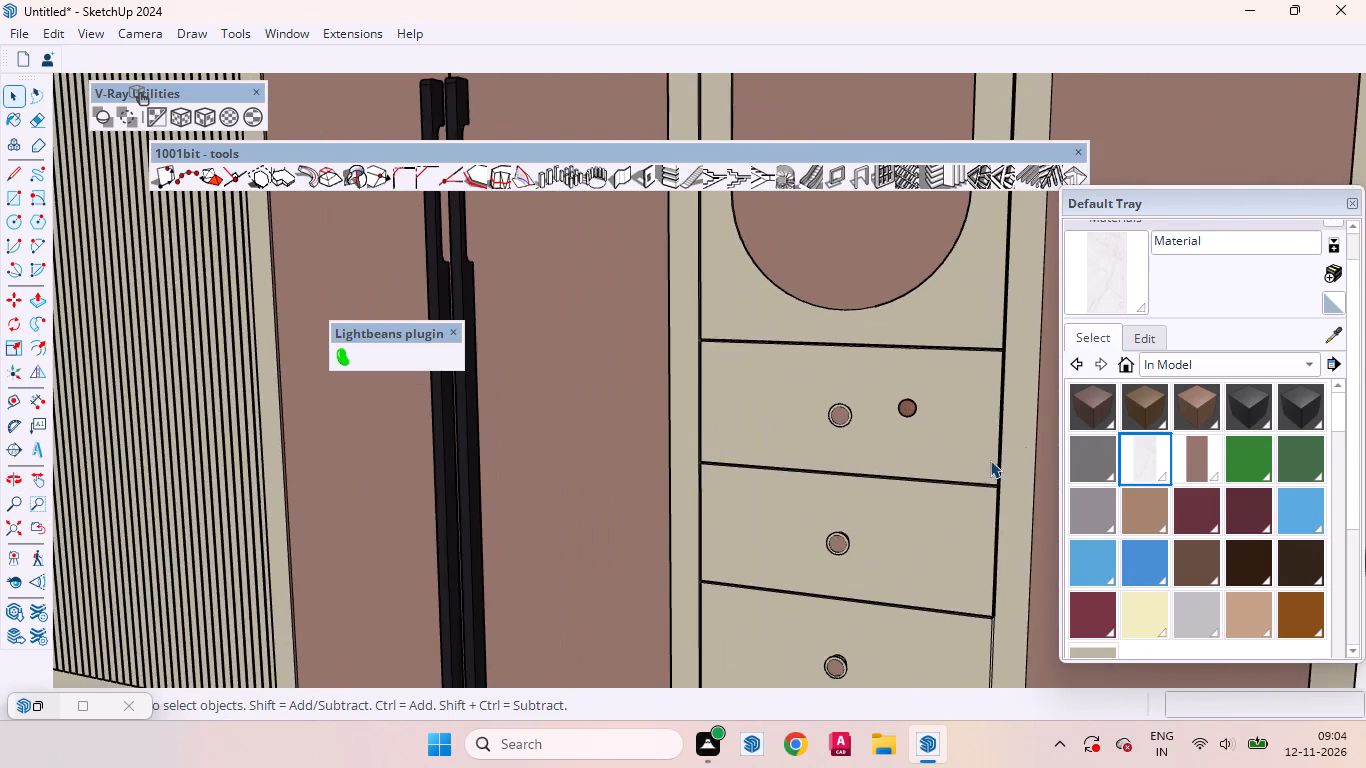
middle_drag(997, 461, 1106, 432)
scroll(925, 396, up, 13)
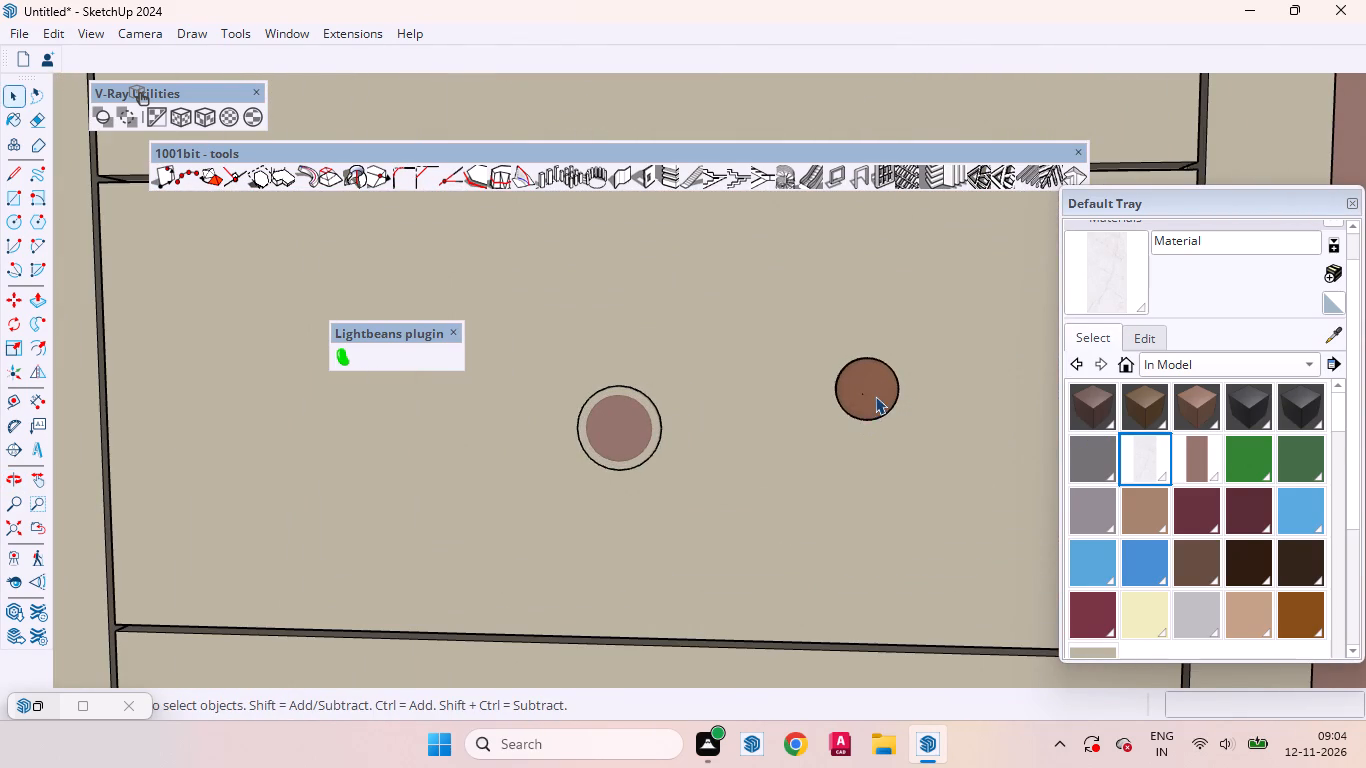
click(875, 396)
right_click(879, 387)
click(962, 34)
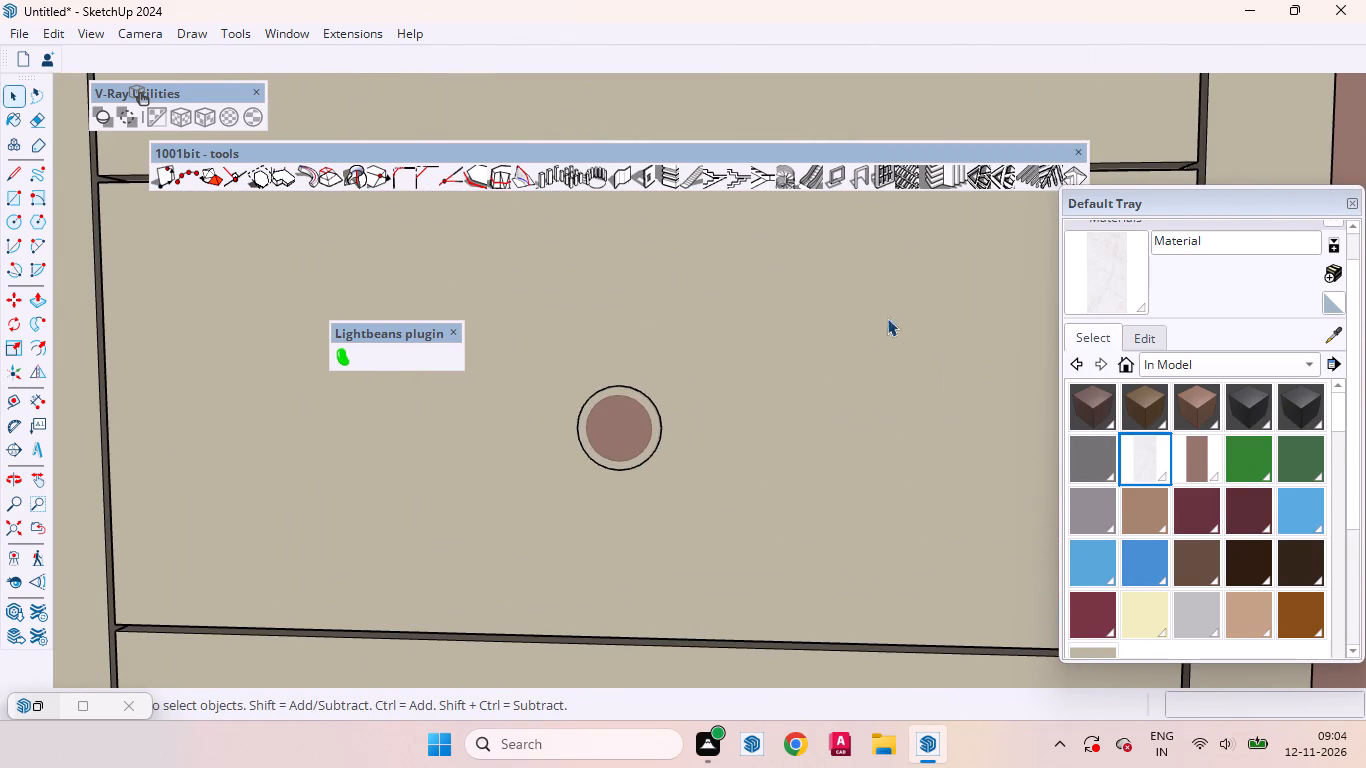
Delete the spare long pull, oval pull and two round knobs standing in front of the wardrobe.
scroll(888, 353, down, 20)
scroll(888, 353, down, 8)
middle_drag(838, 493, 752, 541)
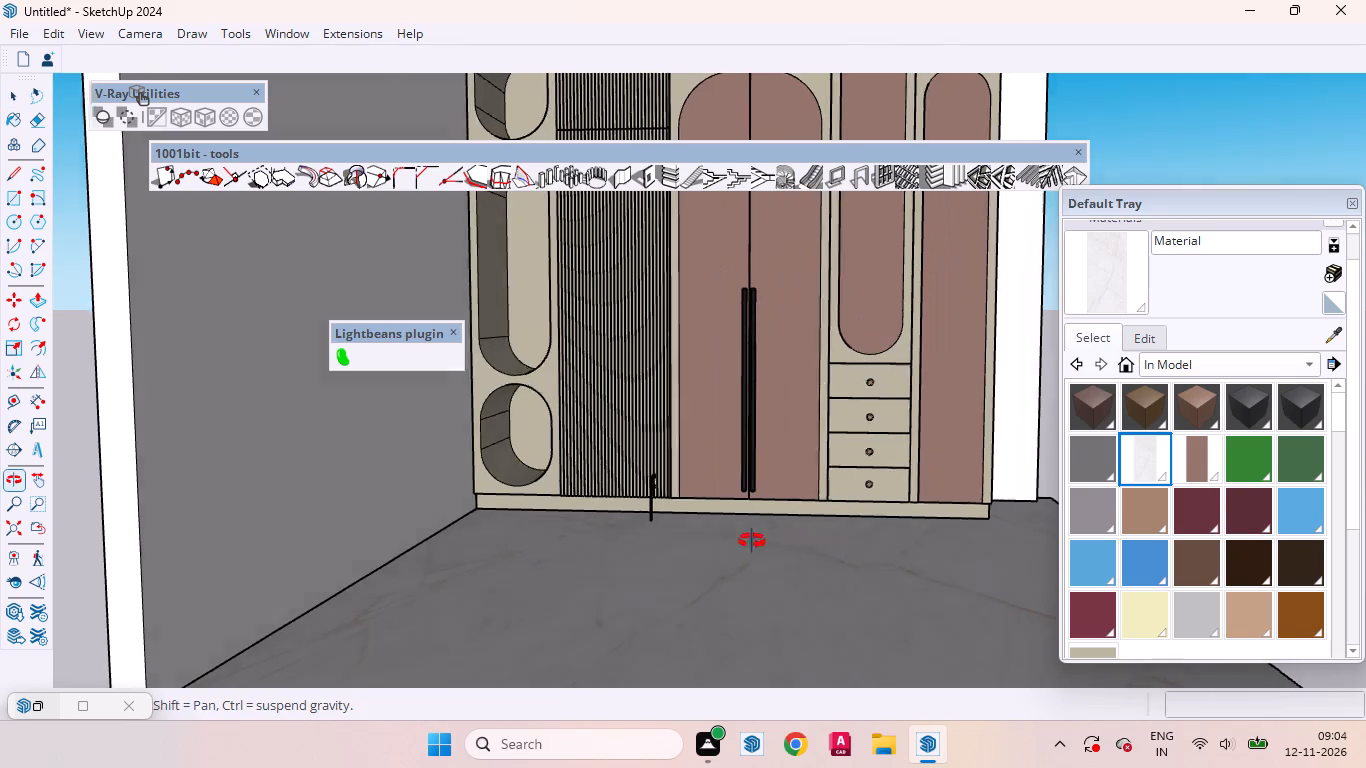
middle_drag(752, 541, 438, 635)
scroll(598, 456, up, 12)
middle_drag(669, 533, 564, 421)
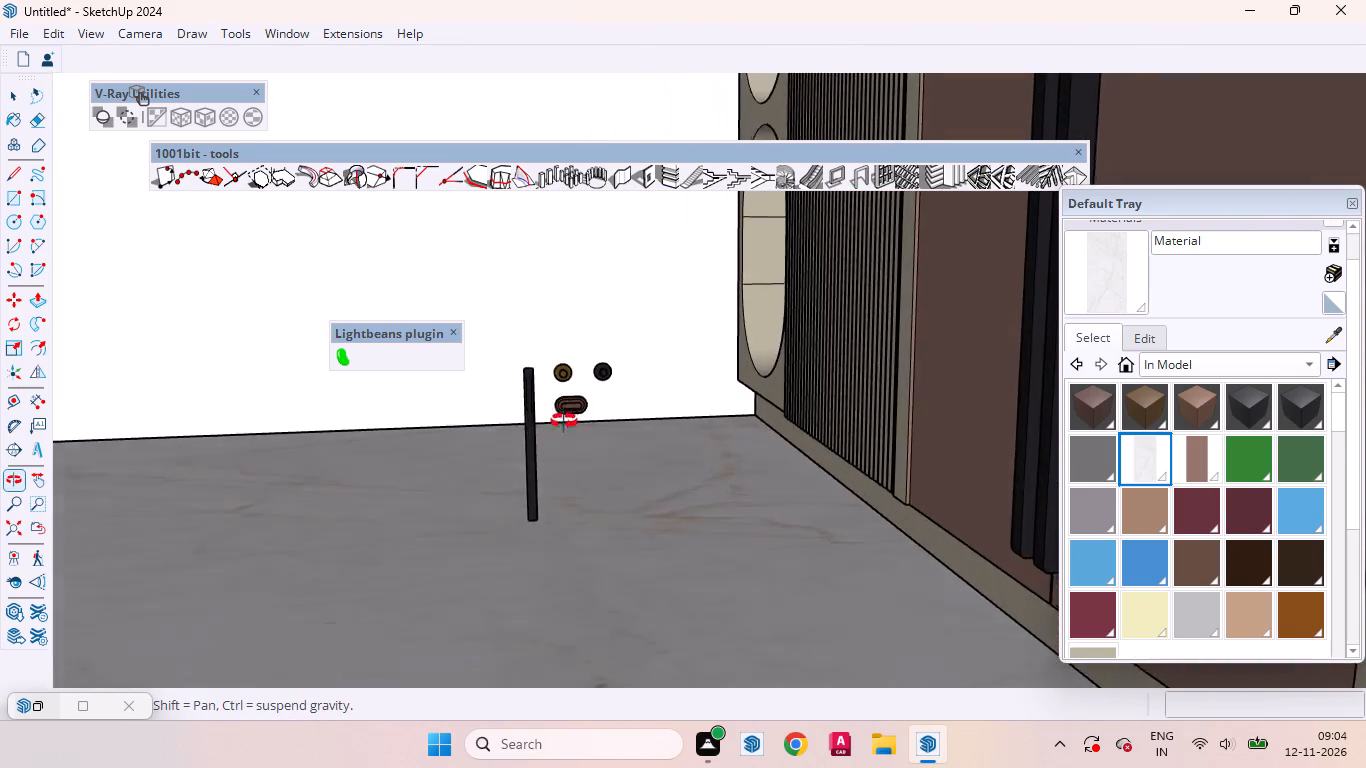
middle_drag(564, 421, 552, 370)
drag(631, 430, 500, 284)
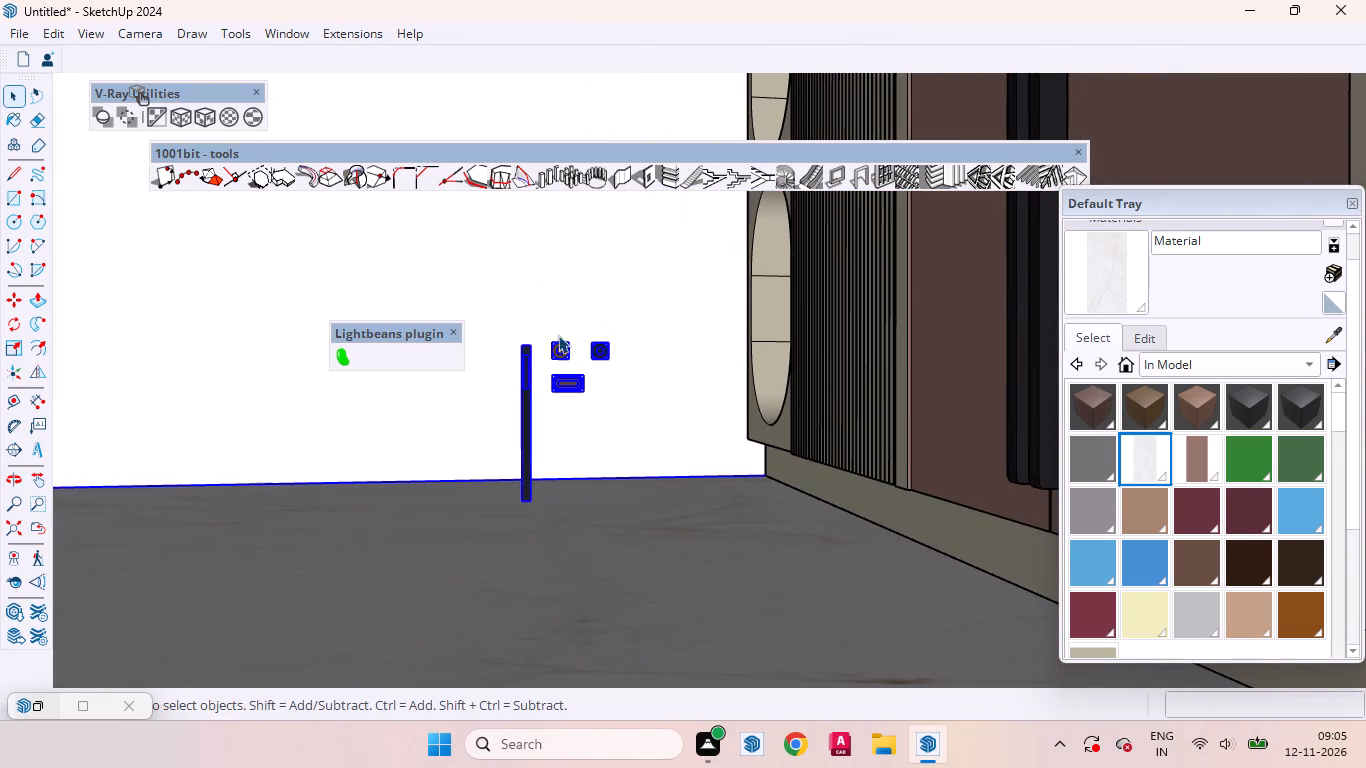
drag(470, 299, 636, 548)
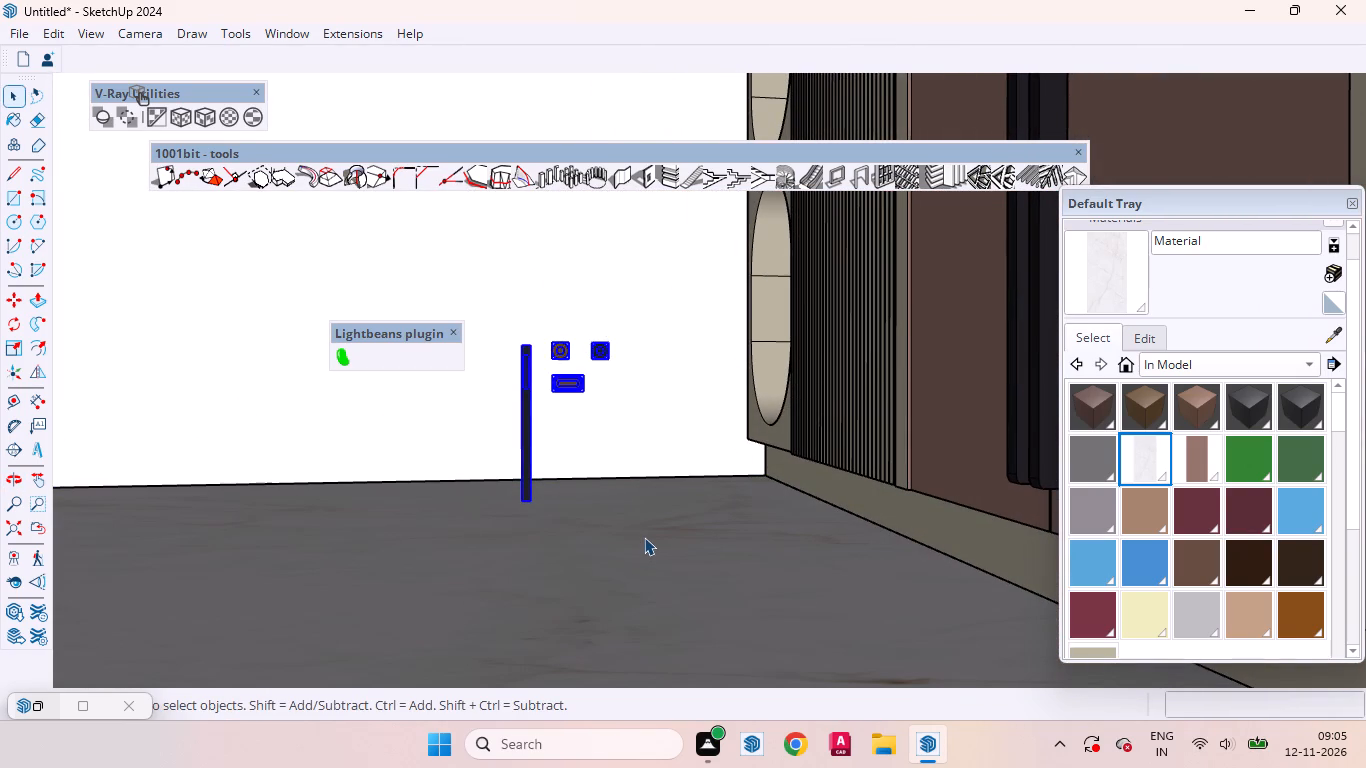
key(Delete)
Examine the whole wardrobe and room from both sides and the front with the spare hardware cleared.
scroll(683, 637, down, 8)
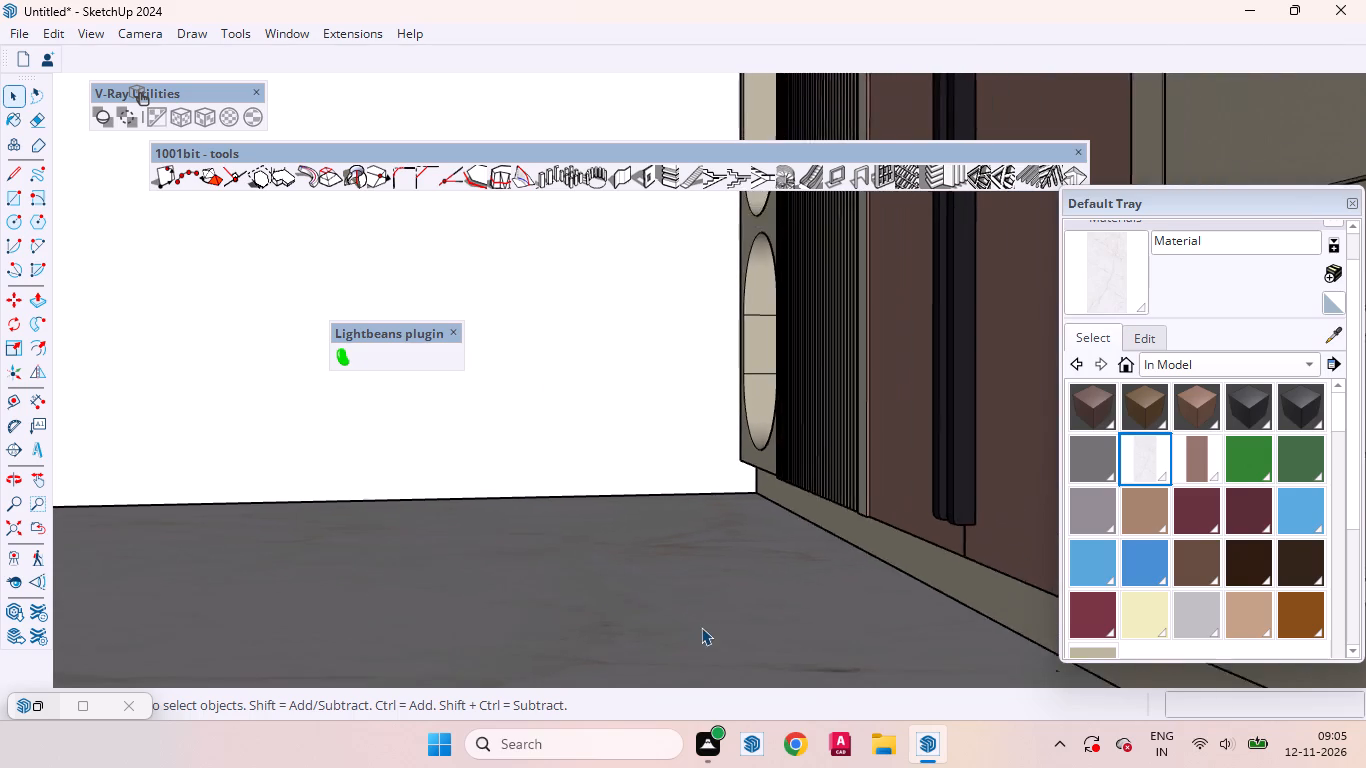
scroll(701, 627, down, 20)
scroll(701, 627, down, 1)
middle_drag(761, 631, 1047, 642)
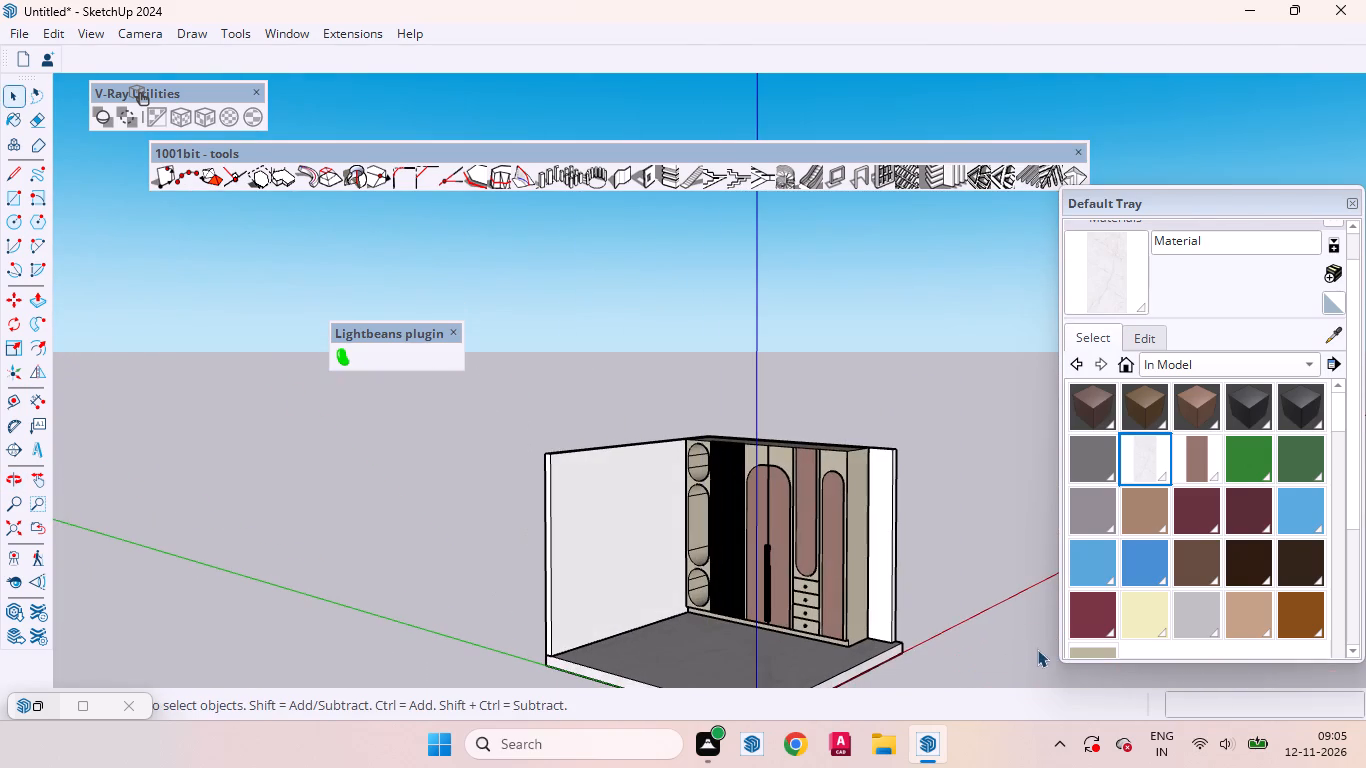
click(1035, 656)
scroll(744, 630, up, 8)
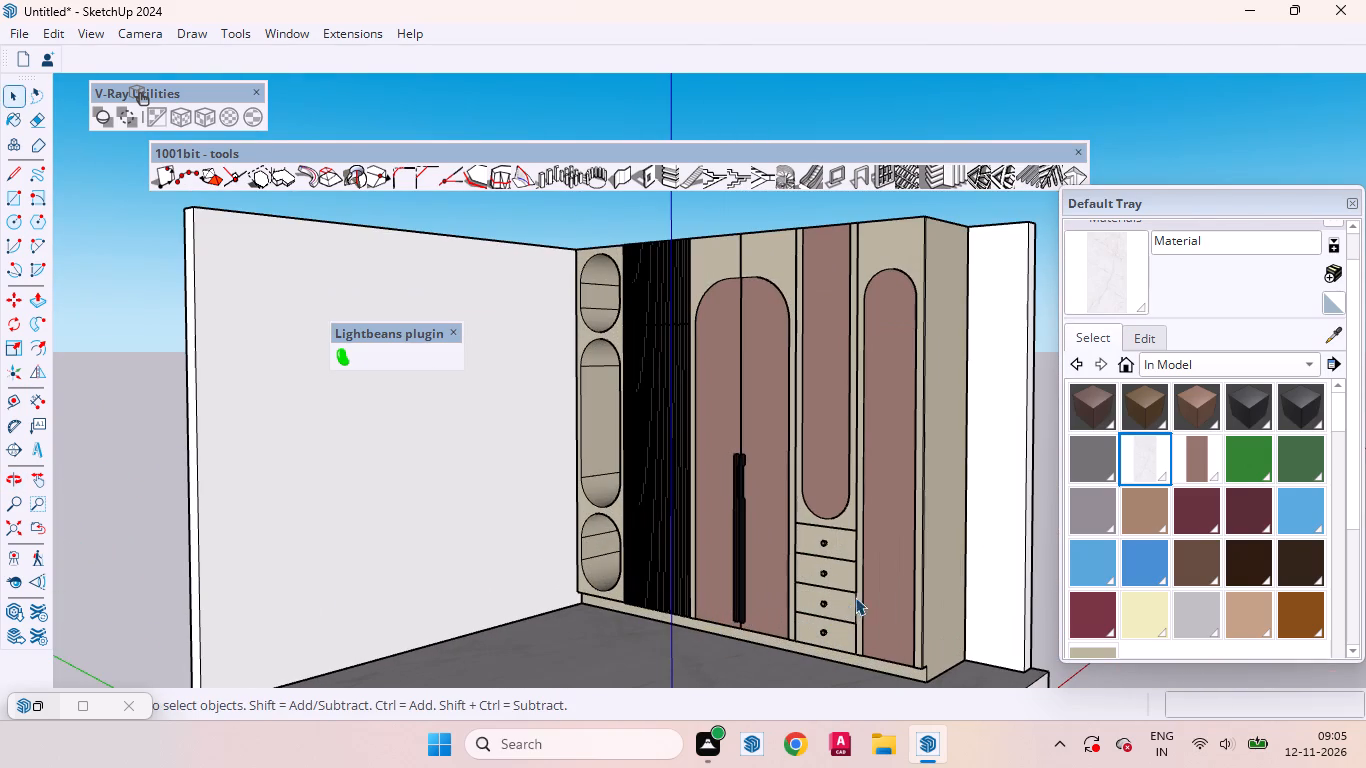
scroll(926, 589, up, 8)
scroll(863, 569, down, 9)
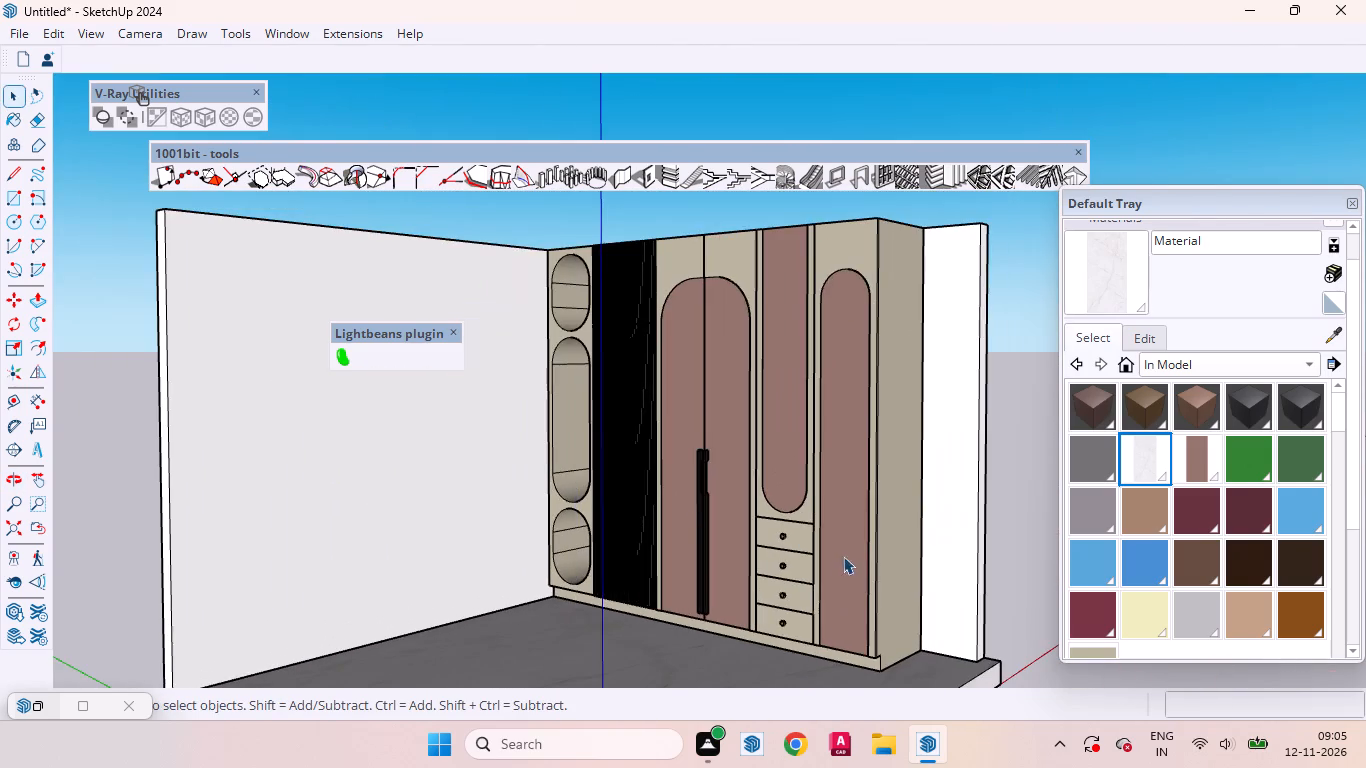
middle_drag(680, 519, 1078, 629)
click(801, 425)
scroll(798, 543, up, 3)
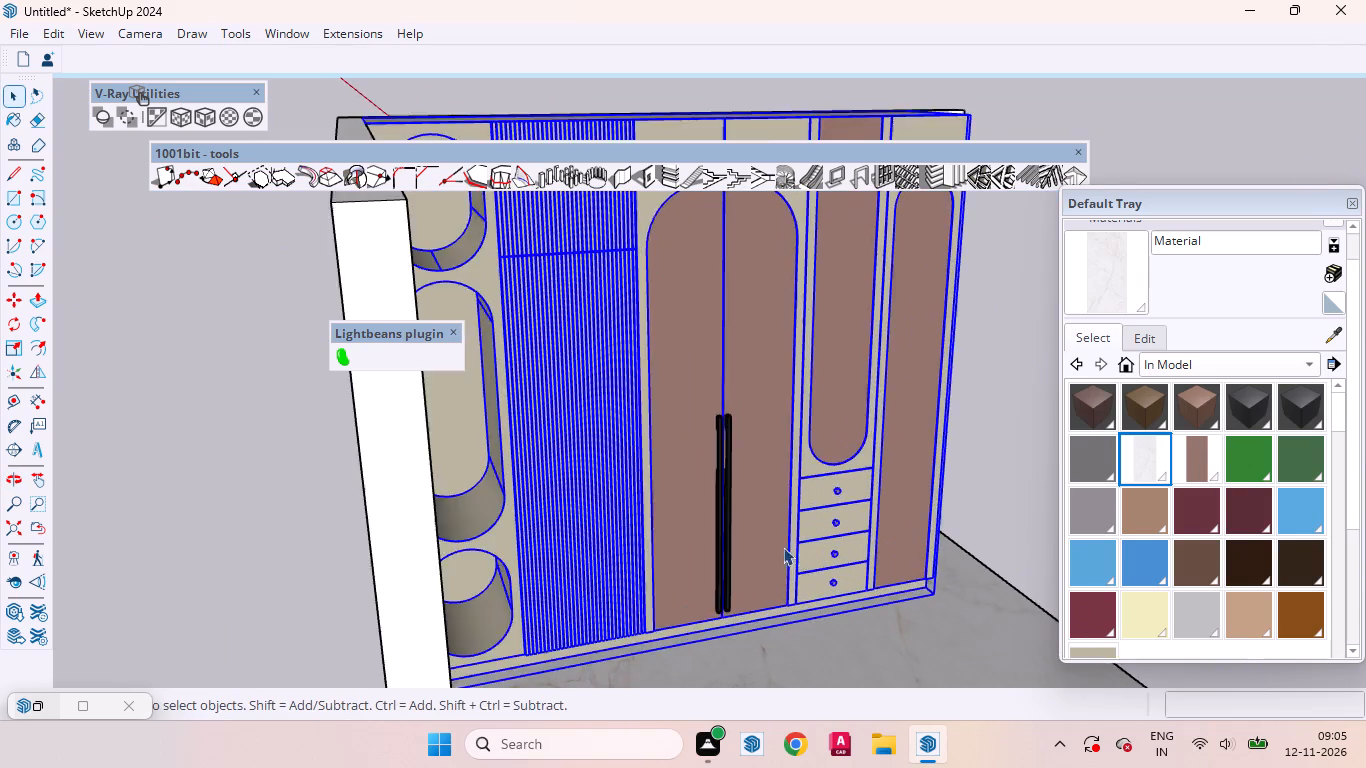
scroll(783, 547, up, 4)
middle_drag(757, 561, 658, 514)
scroll(676, 515, down, 5)
scroll(683, 535, up, 1)
scroll(683, 535, down, 5)
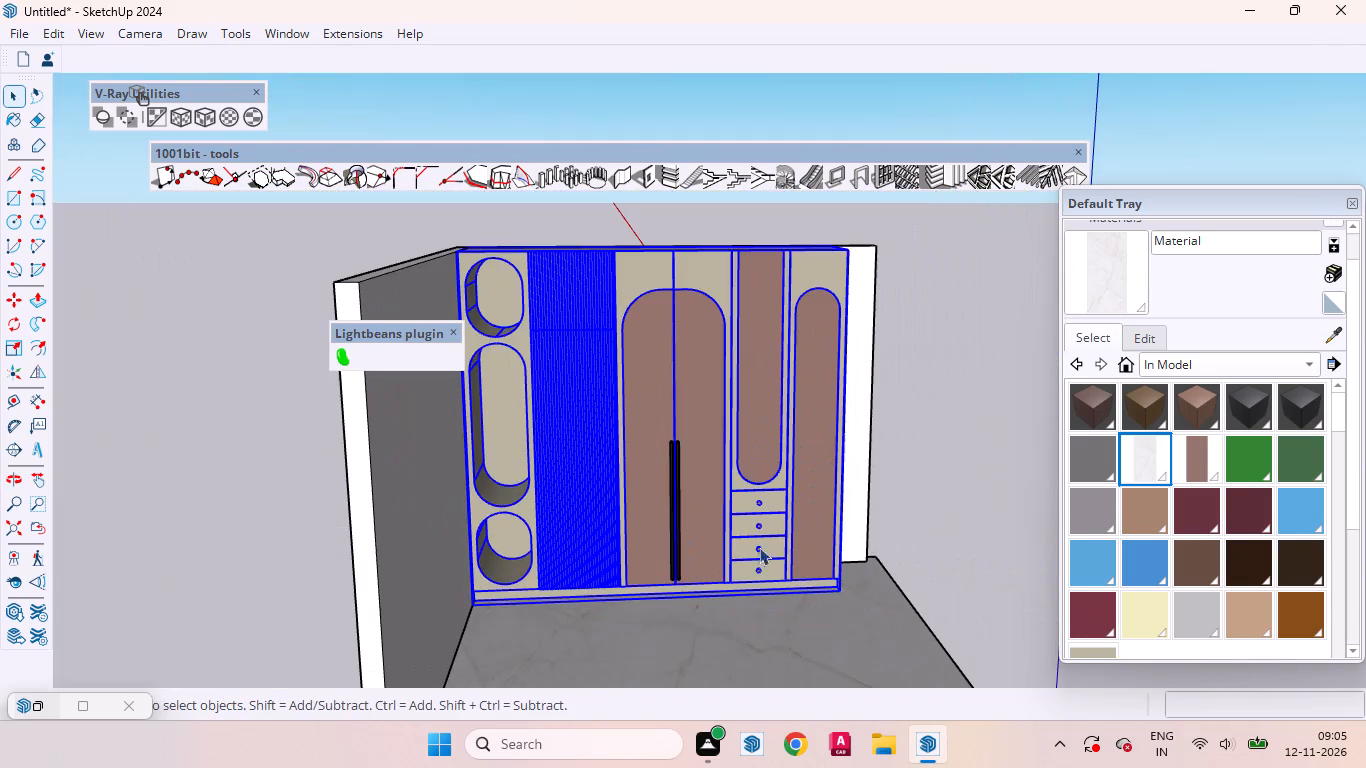
click(972, 531)
Inspect the drawer knobs and paired shutter pulls up close, and the complete wardrobe front.
scroll(690, 527, up, 3)
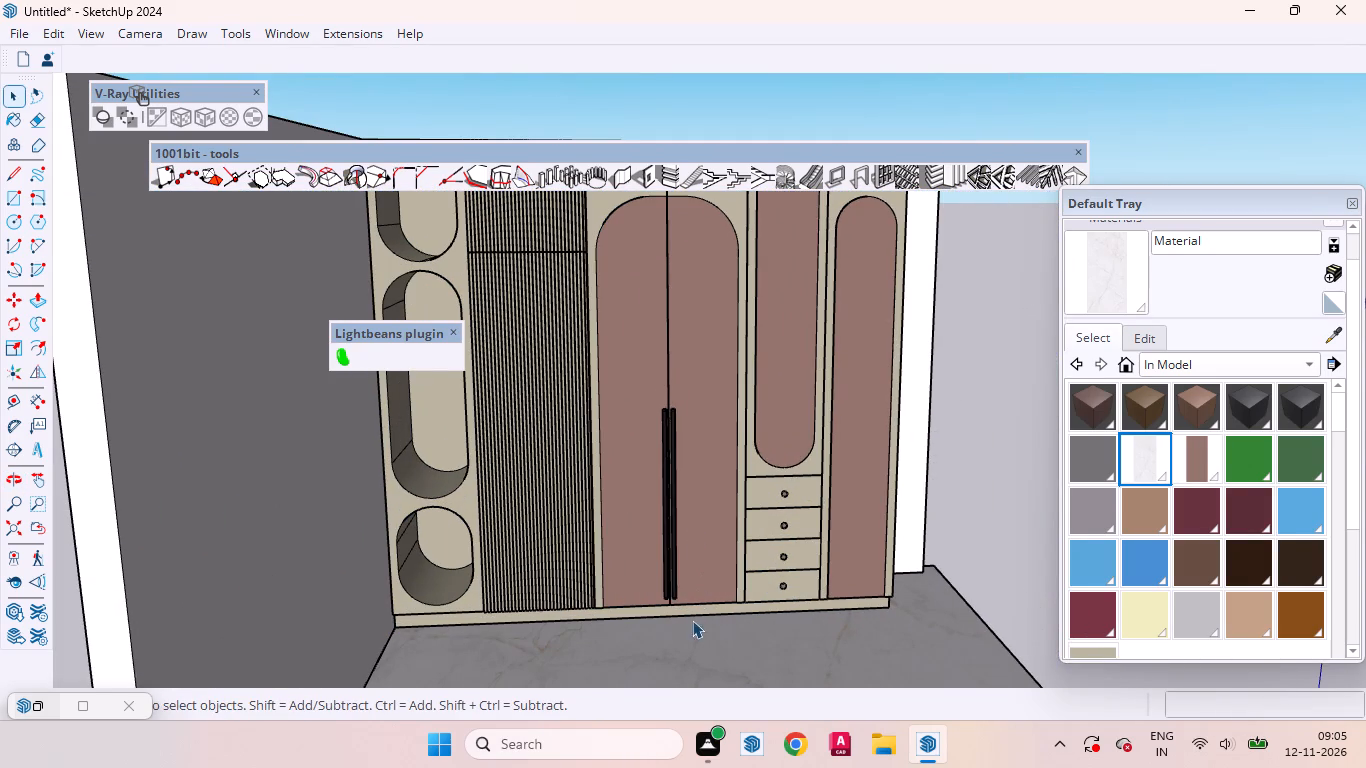
scroll(886, 630, up, 15)
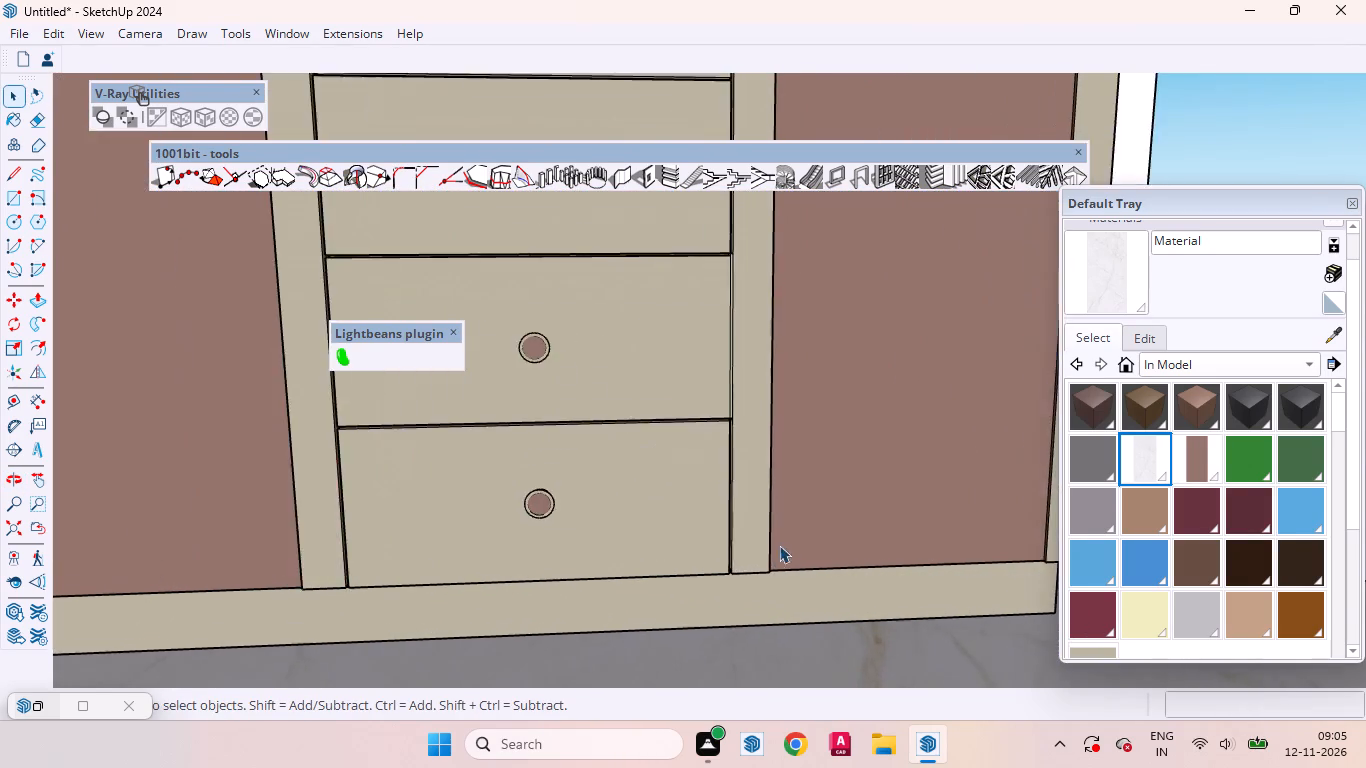
scroll(779, 545, up, 4)
scroll(746, 663, down, 18)
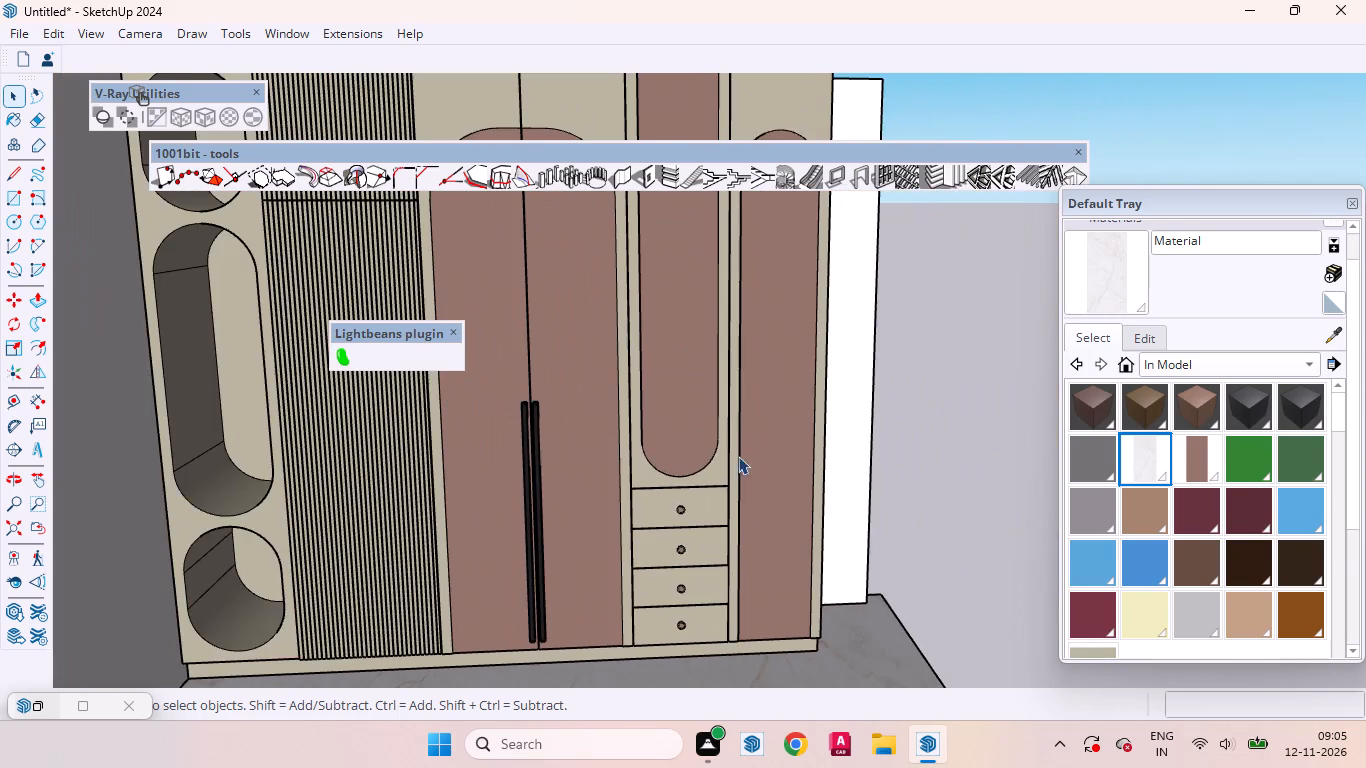
scroll(740, 435, up, 7)
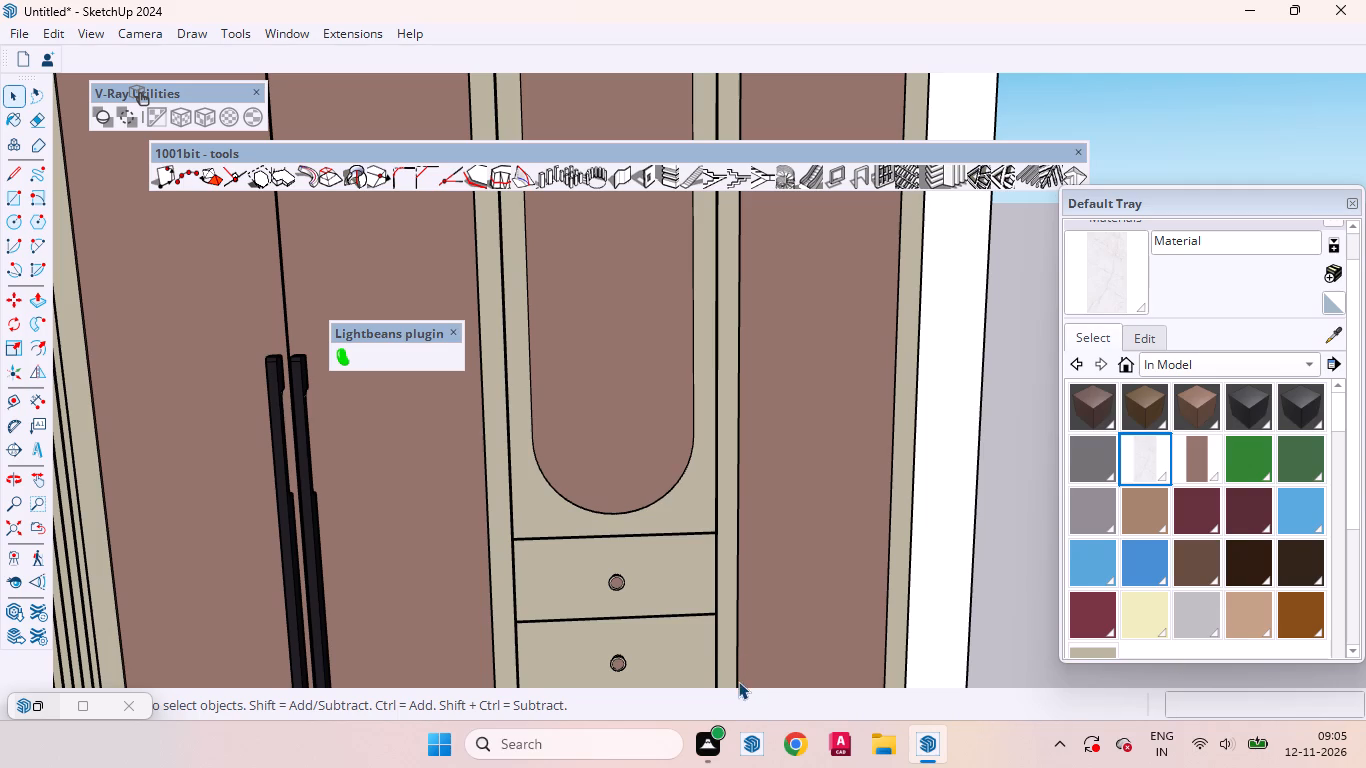
scroll(651, 543, down, 11)
middle_drag(719, 603, 711, 599)
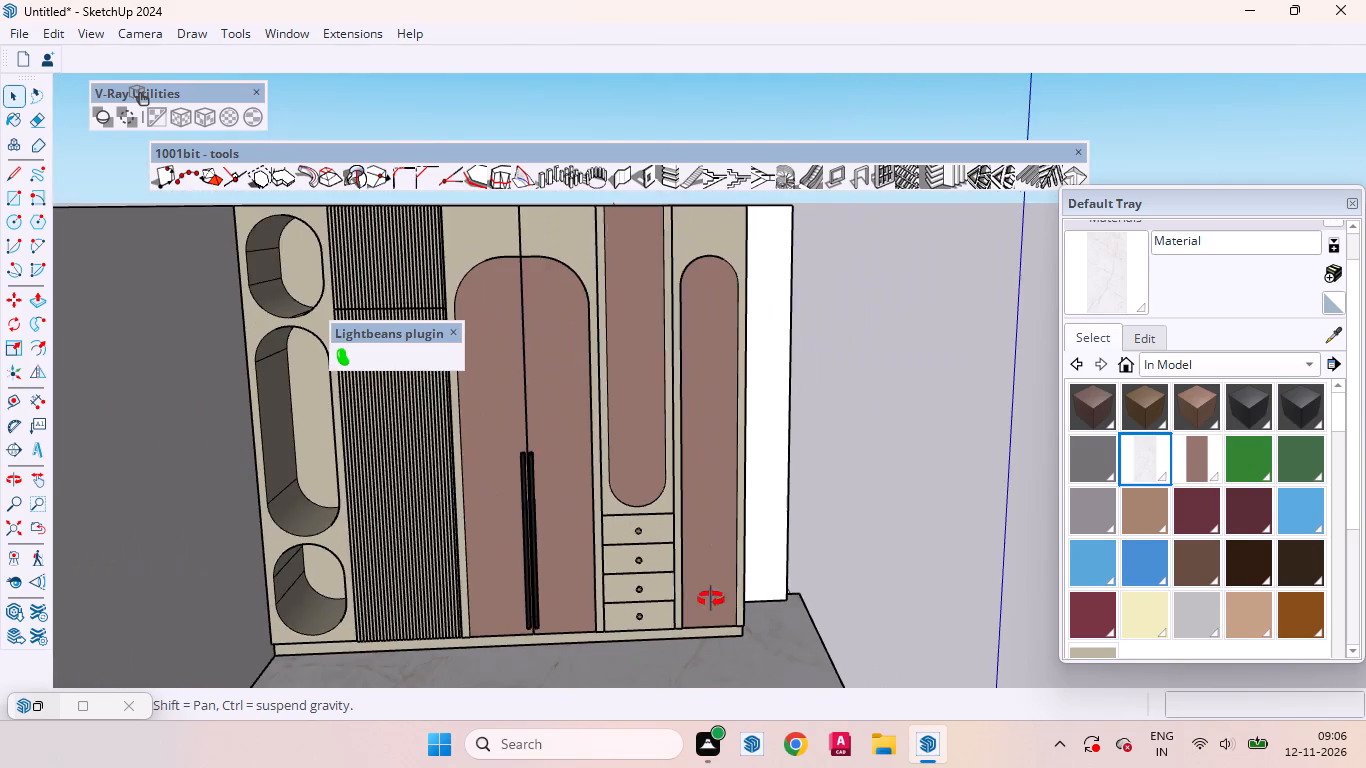
middle_drag(711, 599, 743, 591)
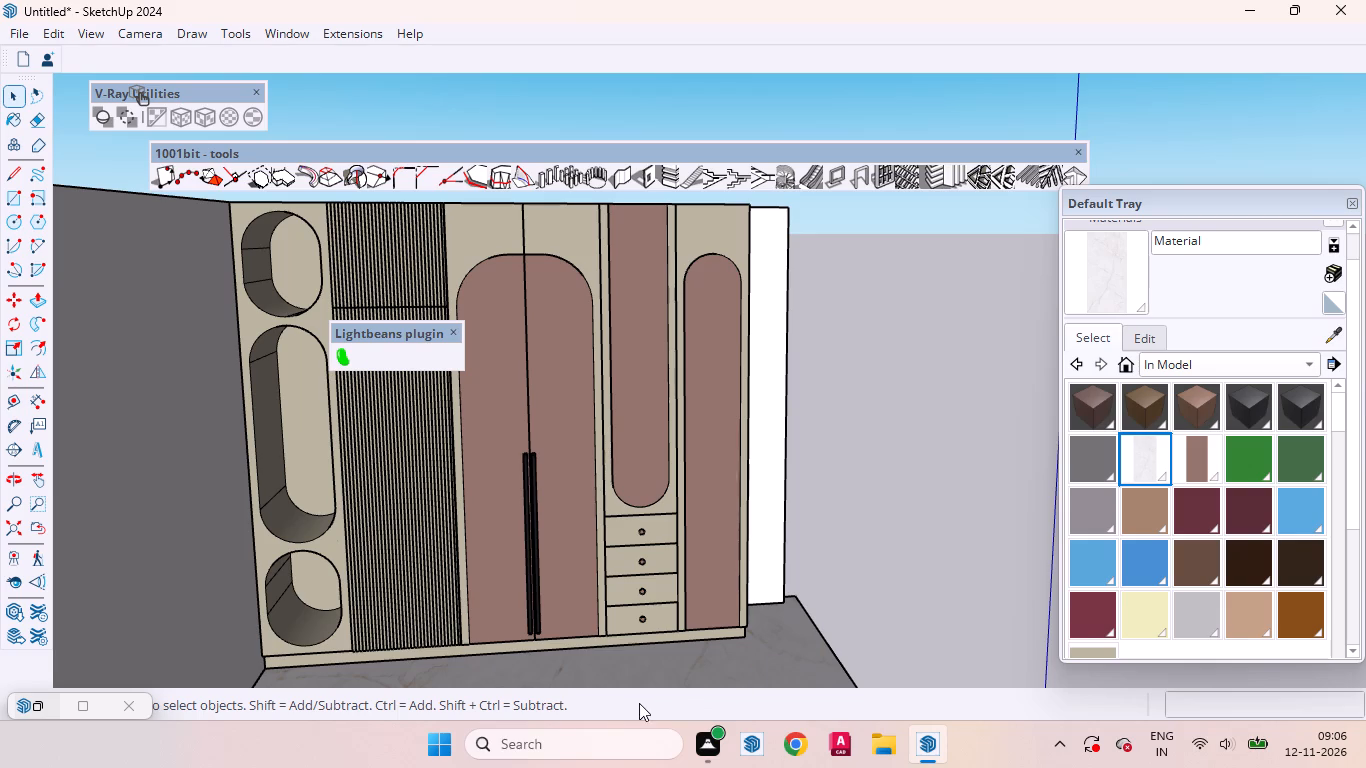
scroll(639, 703, down, 4)
scroll(709, 556, down, 2)
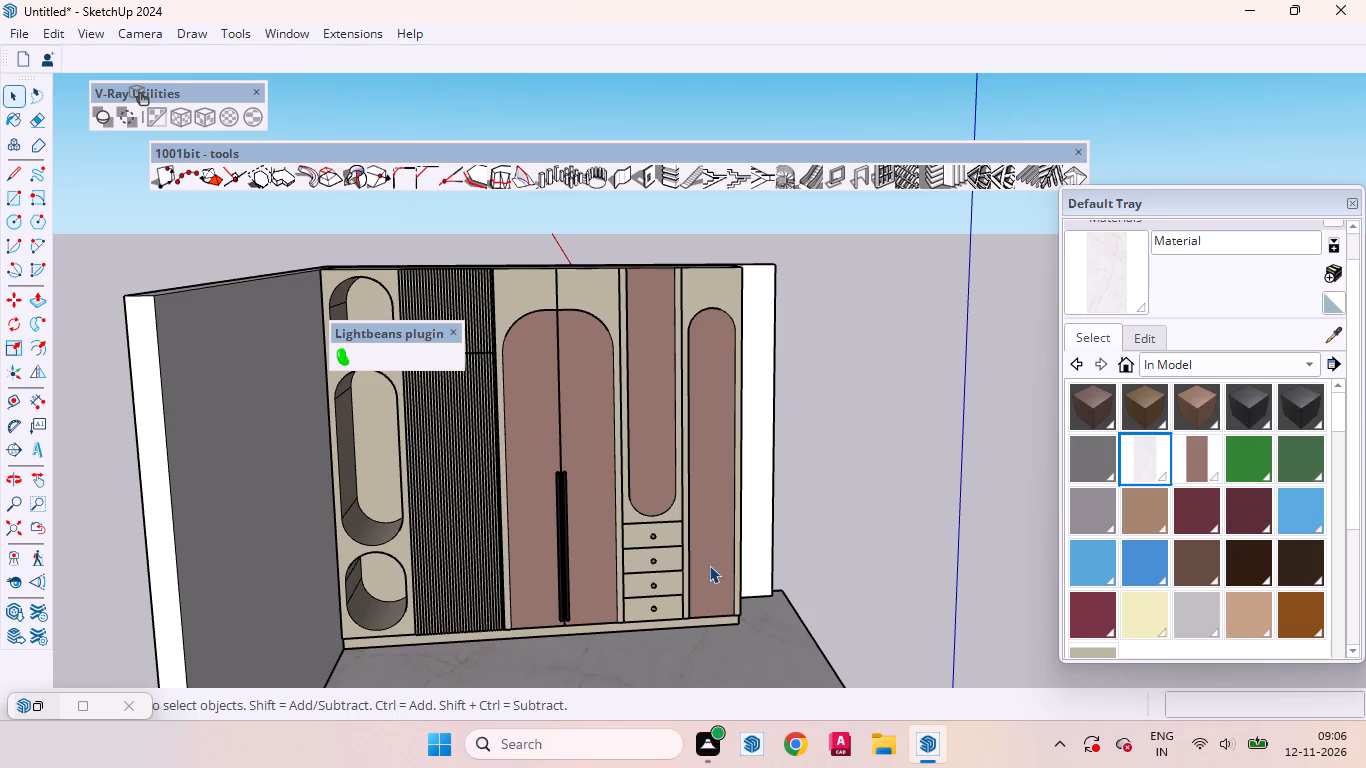
scroll(718, 559, up, 1)
middle_drag(728, 573, 690, 608)
middle_drag(700, 613, 700, 569)
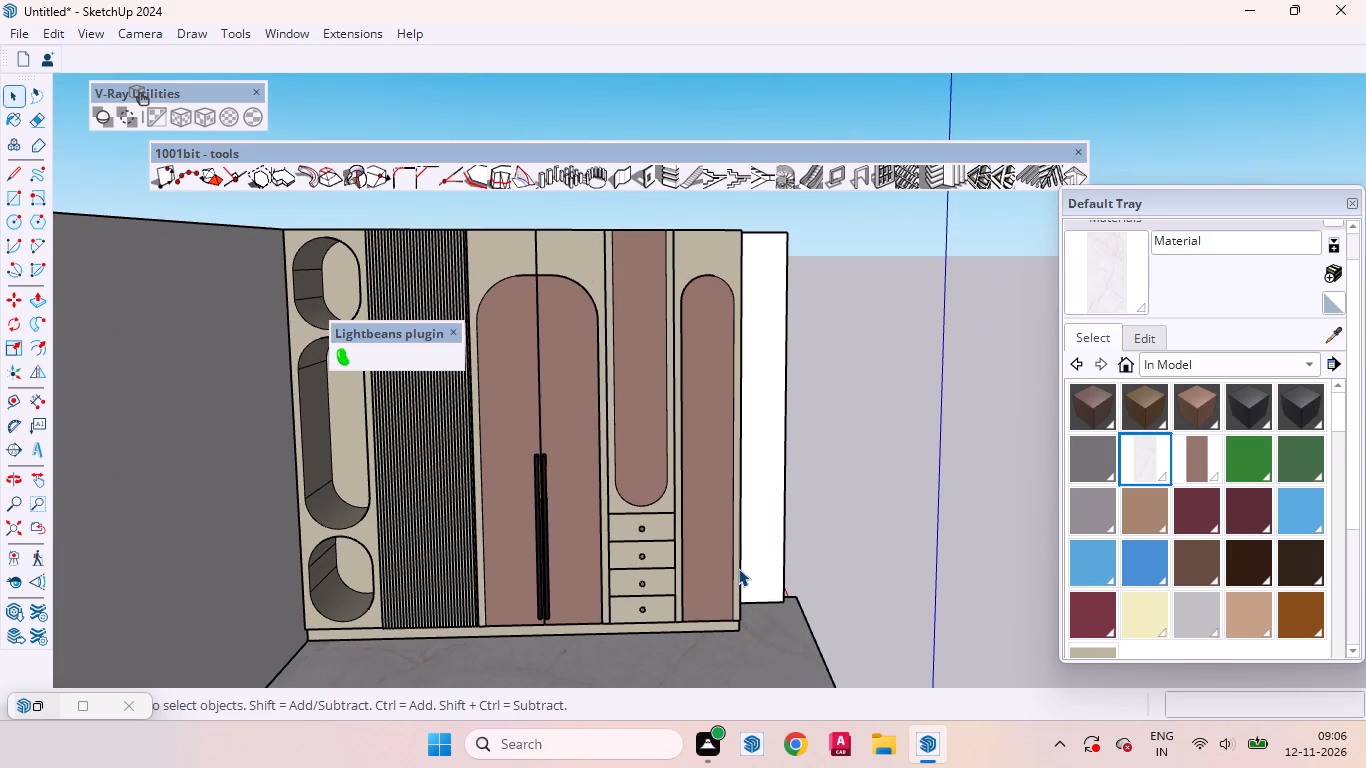
scroll(738, 568, up, 1)
scroll(740, 591, down, 1)
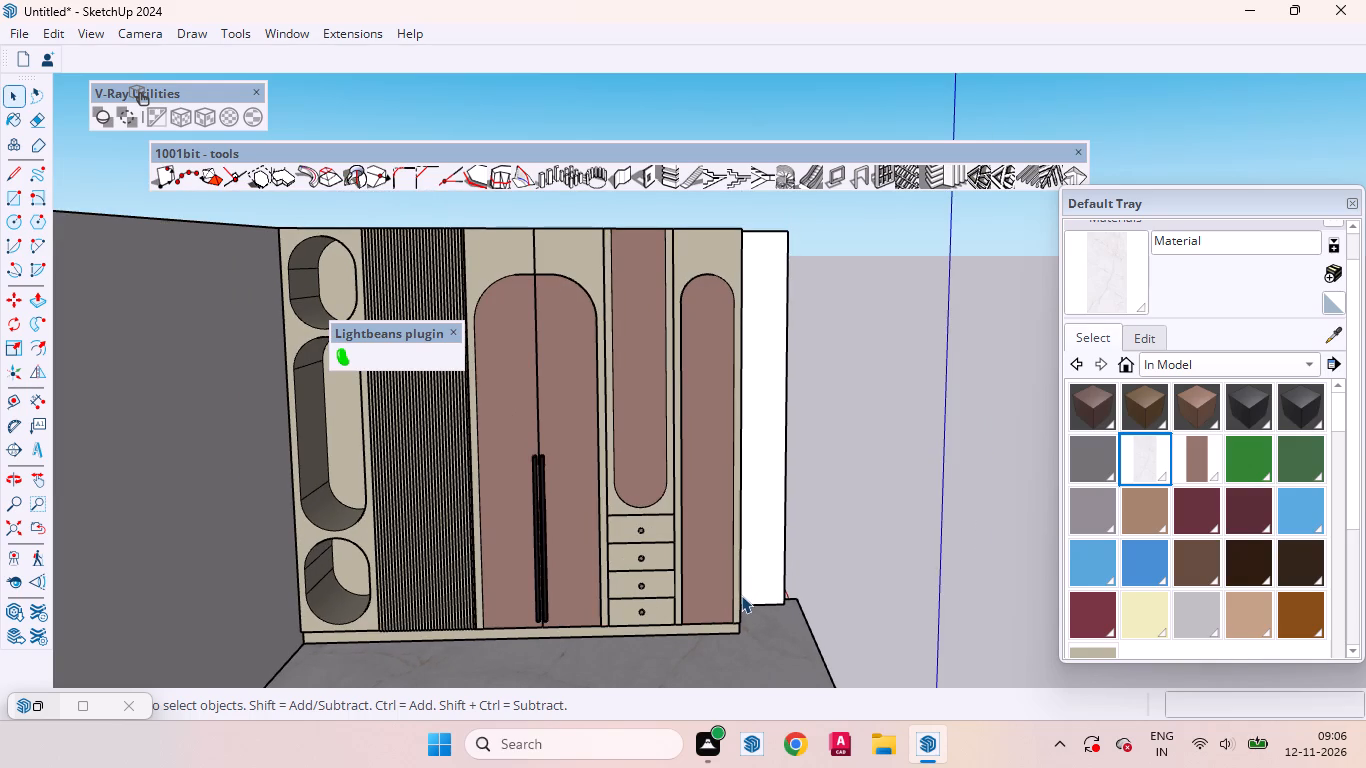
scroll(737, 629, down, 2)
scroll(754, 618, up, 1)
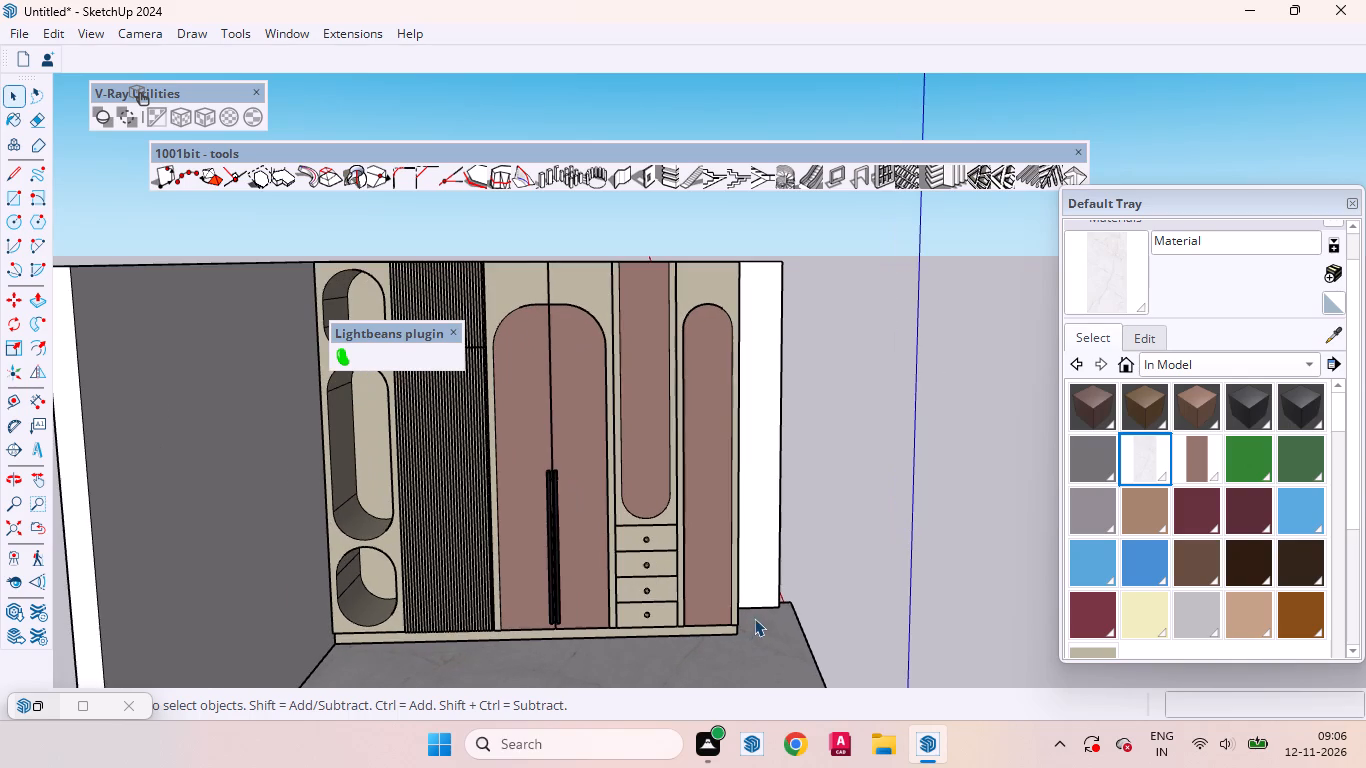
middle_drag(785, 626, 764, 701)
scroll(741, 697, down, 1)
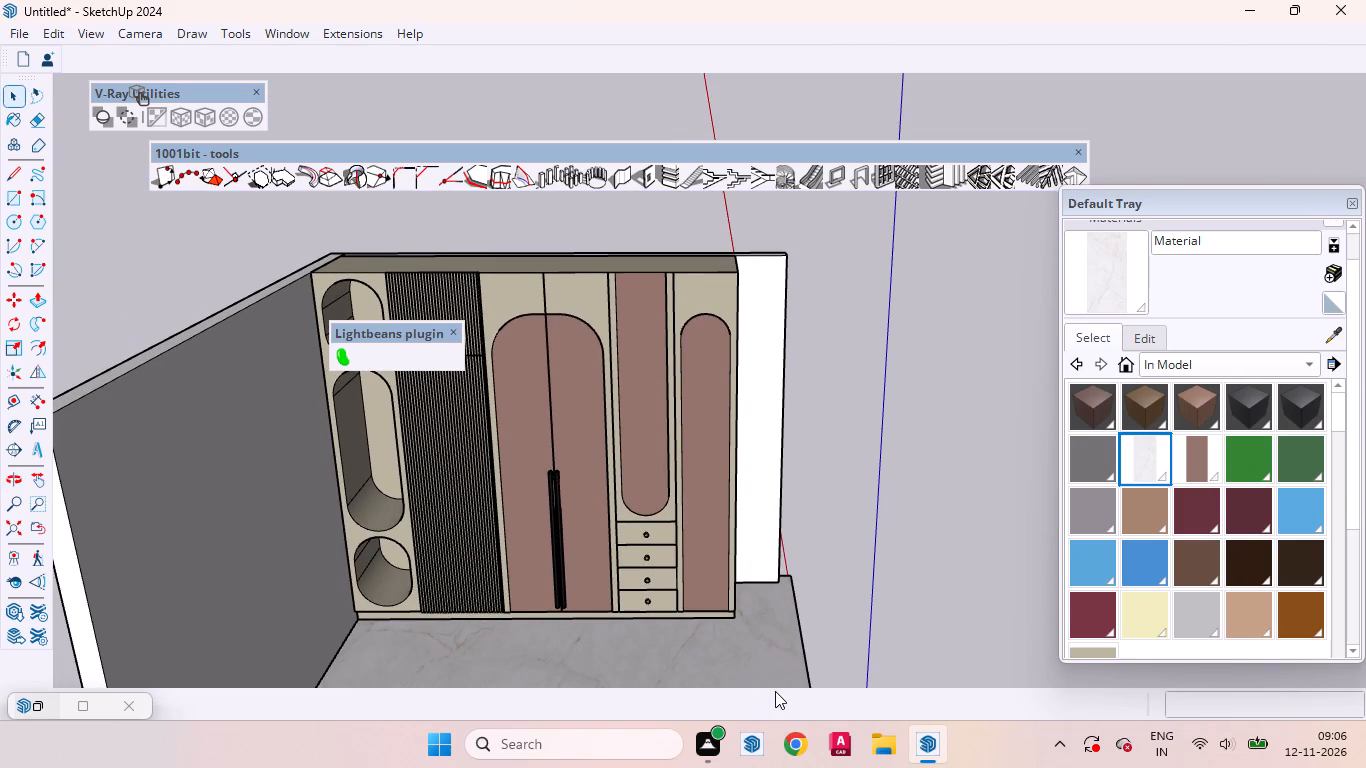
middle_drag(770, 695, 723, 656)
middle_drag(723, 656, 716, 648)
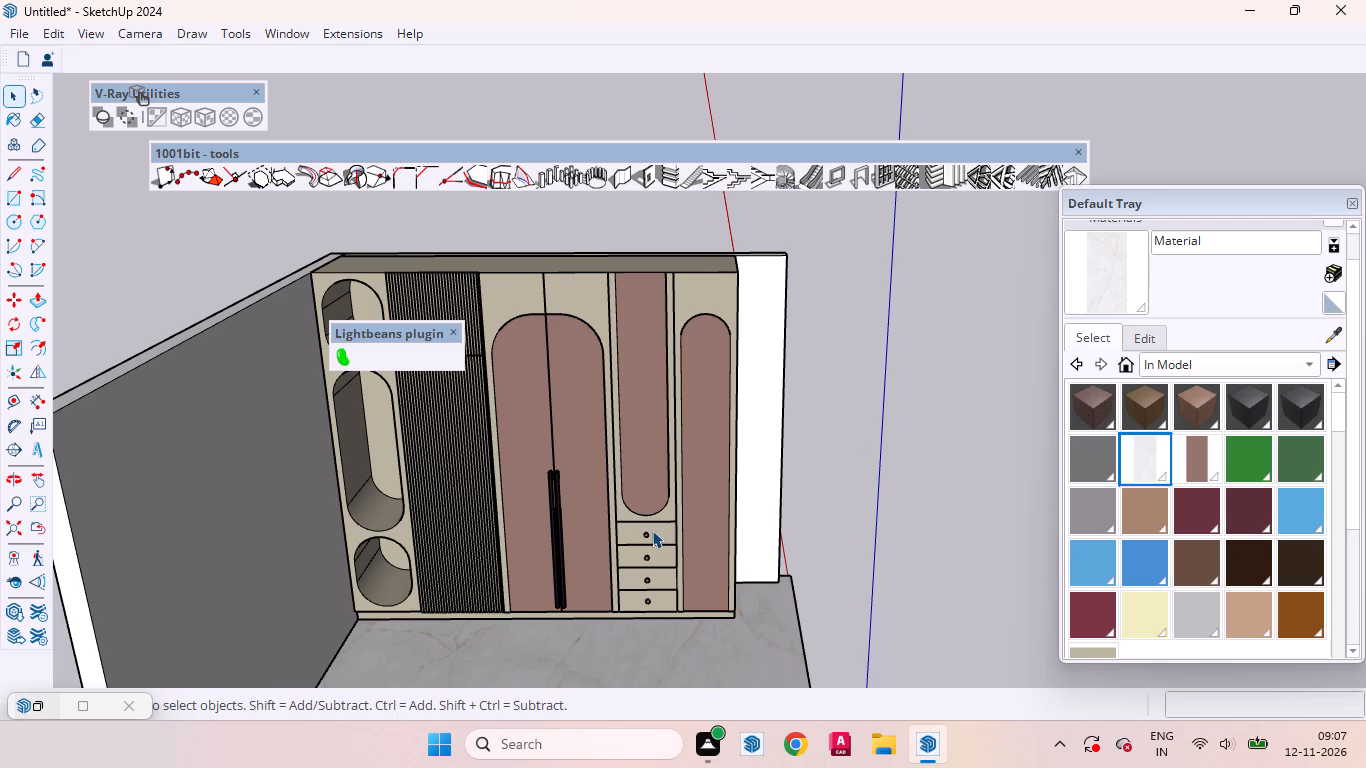
Examine the round knobs on the four drawer fronts up close, both head-on and from the side.
scroll(667, 533, up, 12)
middle_drag(648, 541, 432, 472)
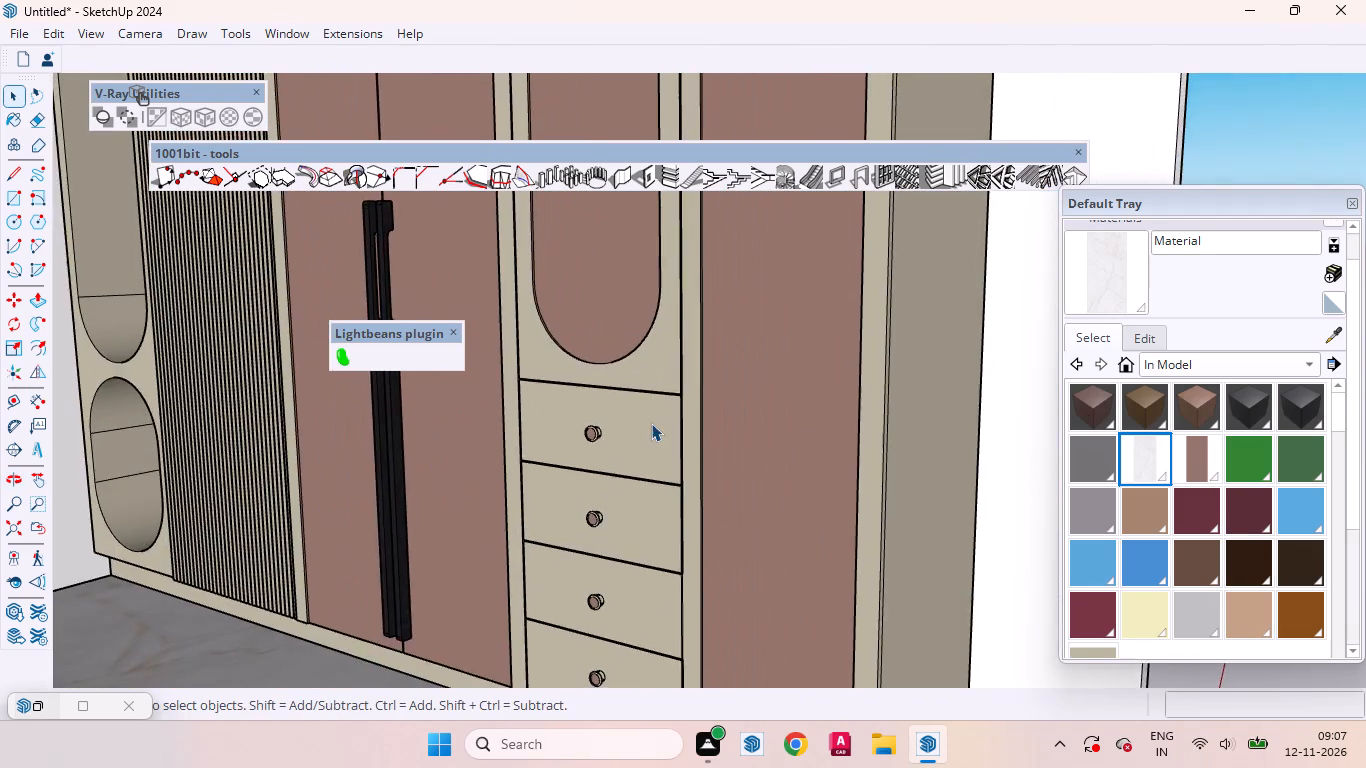
scroll(653, 417, up, 11)
middle_drag(566, 494, 834, 417)
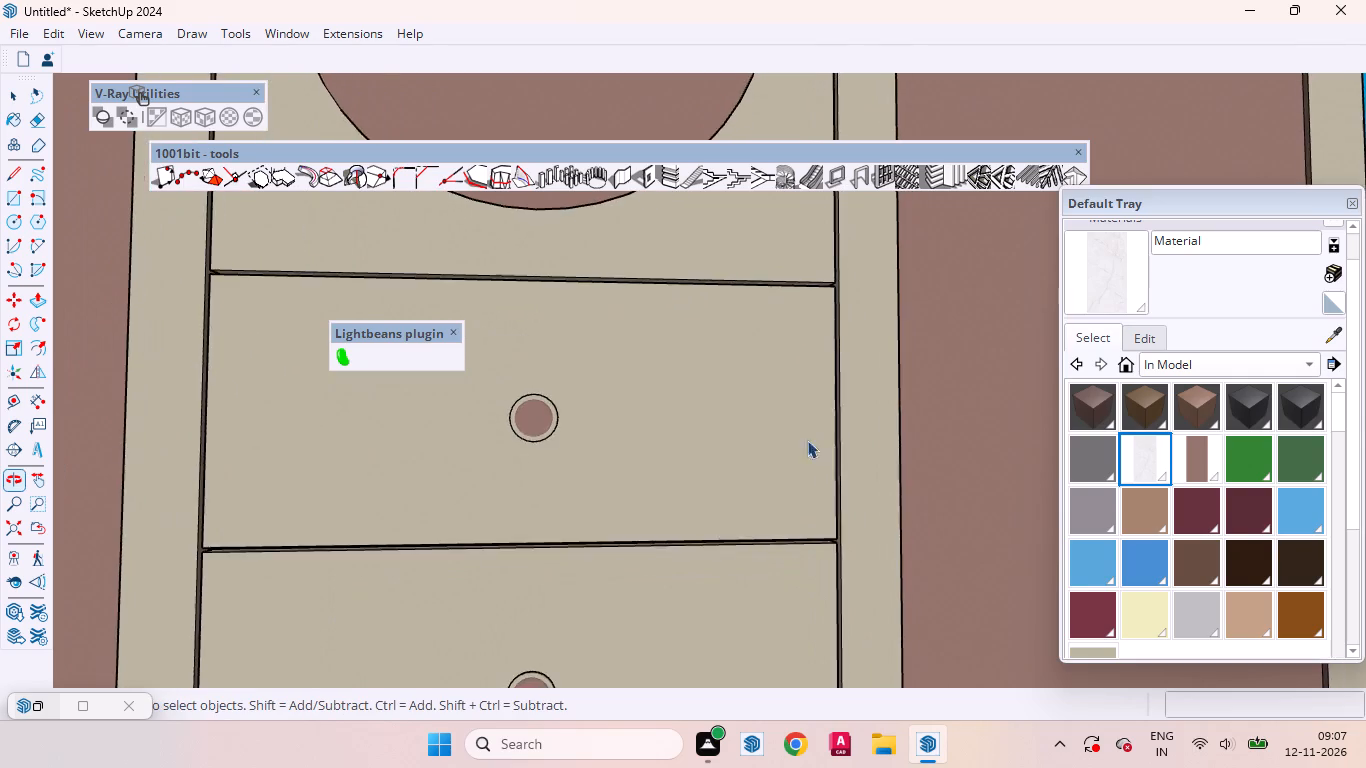
scroll(787, 449, down, 14)
middle_drag(690, 462, 279, 524)
scroll(620, 424, up, 3)
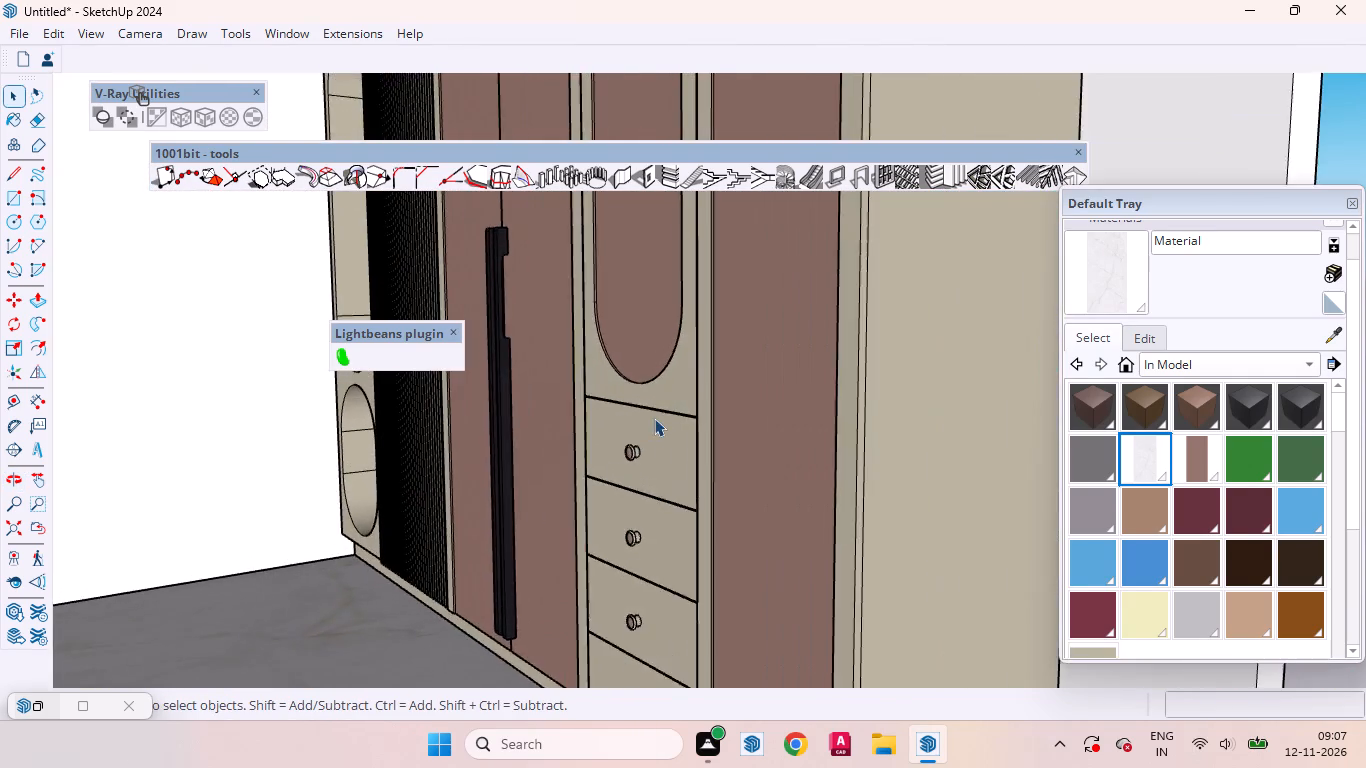
scroll(654, 418, up, 7)
middle_drag(625, 510, 576, 465)
scroll(567, 418, up, 6)
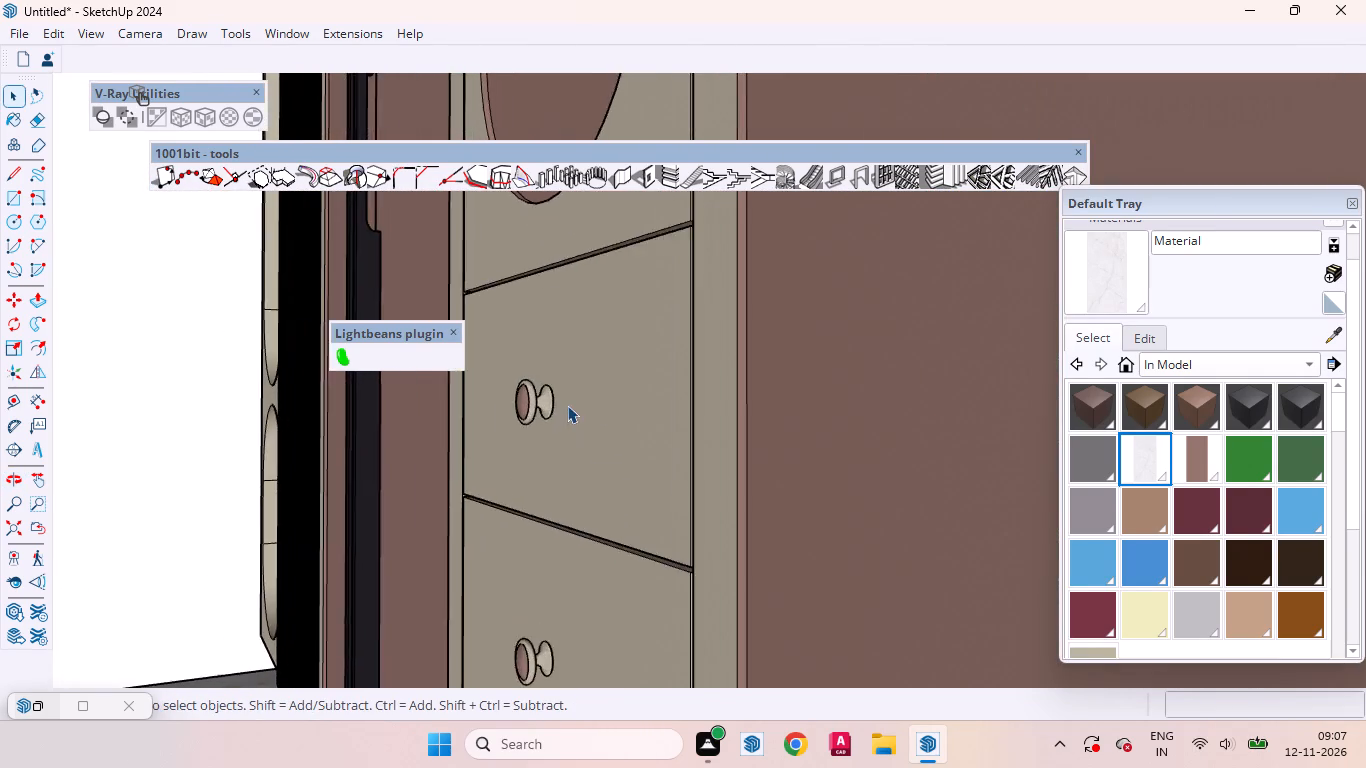
scroll(567, 405, up, 6)
scroll(714, 436, down, 9)
middle_drag(717, 433, 1066, 474)
scroll(838, 385, down, 17)
drag(723, 334, 823, 608)
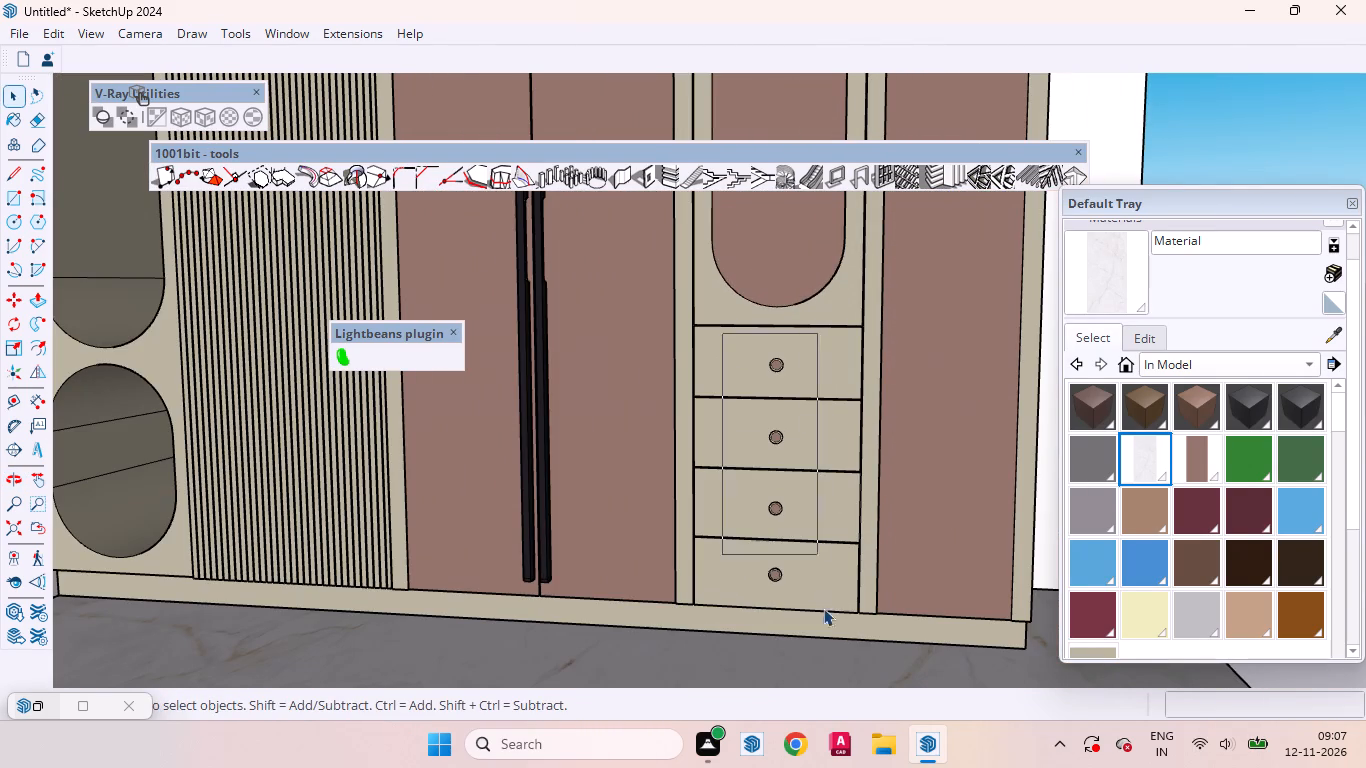
drag(823, 608, 824, 616)
scroll(685, 562, down, 9)
click(945, 530)
Check the drawer stack and the paired shutter pulls again from the open end of the wardrobe and from the front.
middle_drag(937, 563, 756, 658)
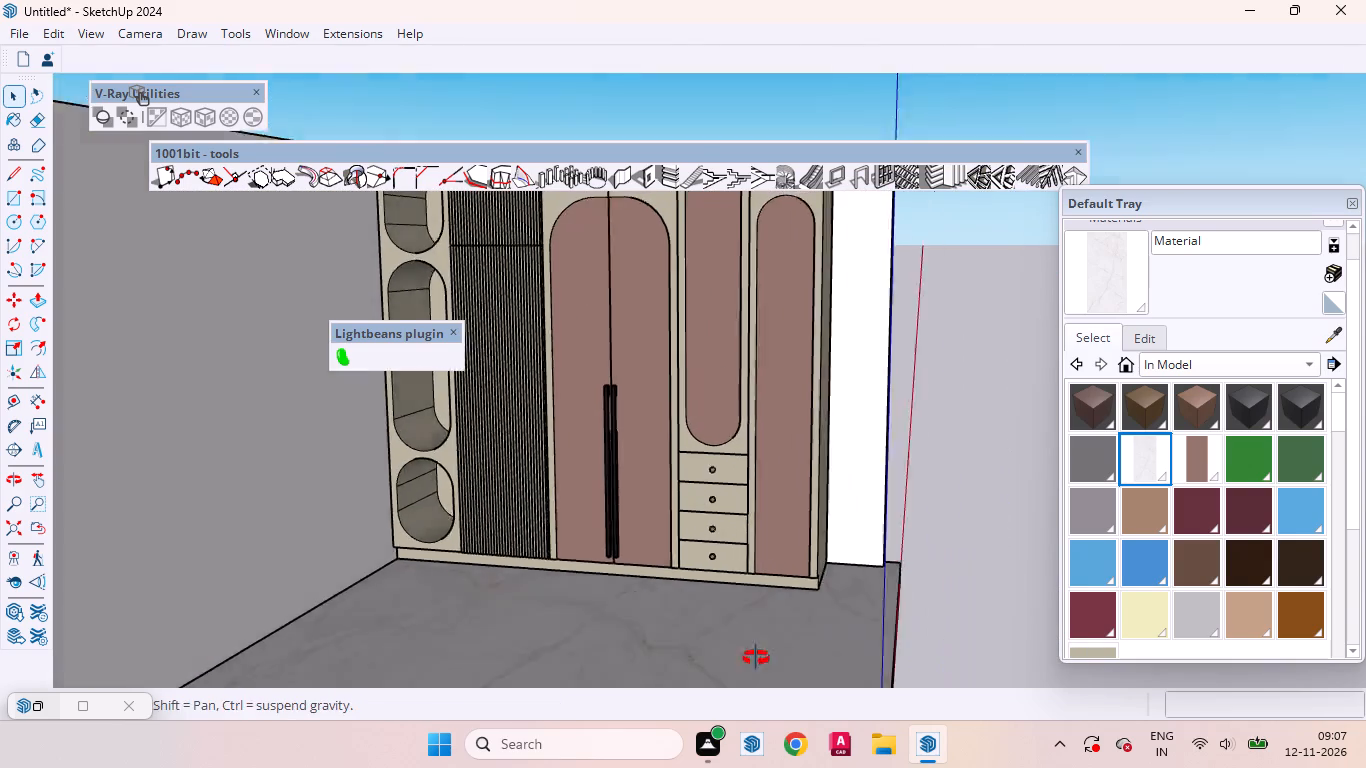
middle_drag(756, 658, 614, 690)
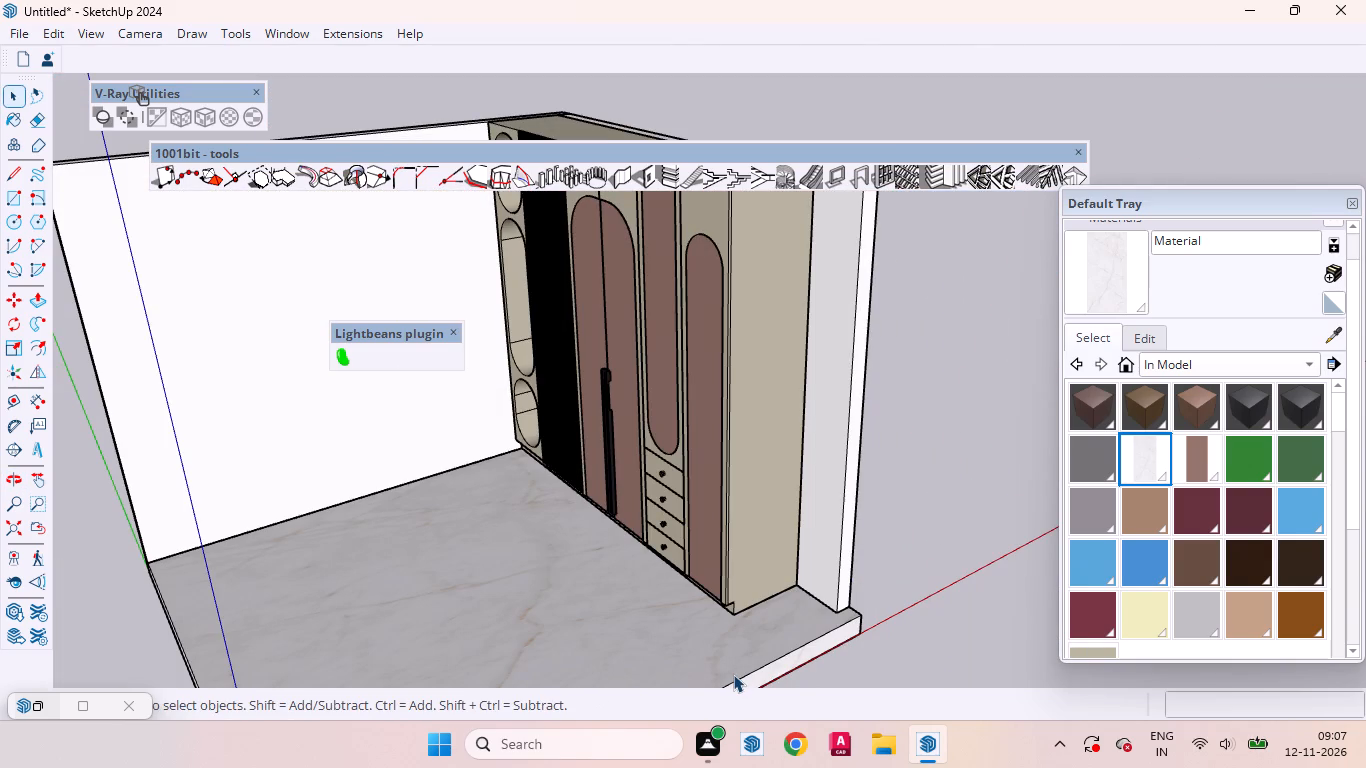
scroll(657, 501, up, 2)
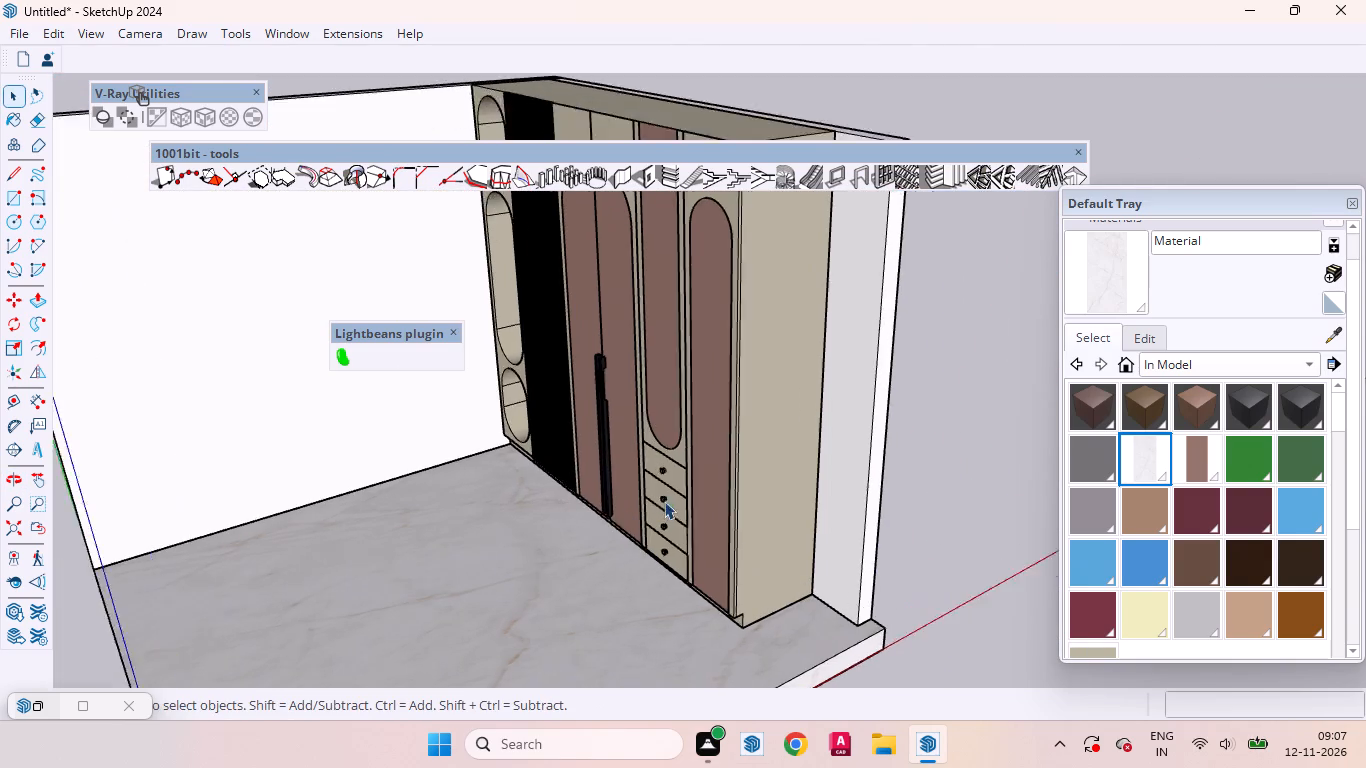
scroll(664, 501, up, 6)
scroll(665, 596, up, 4)
middle_drag(663, 604, 901, 532)
scroll(902, 531, up, 1)
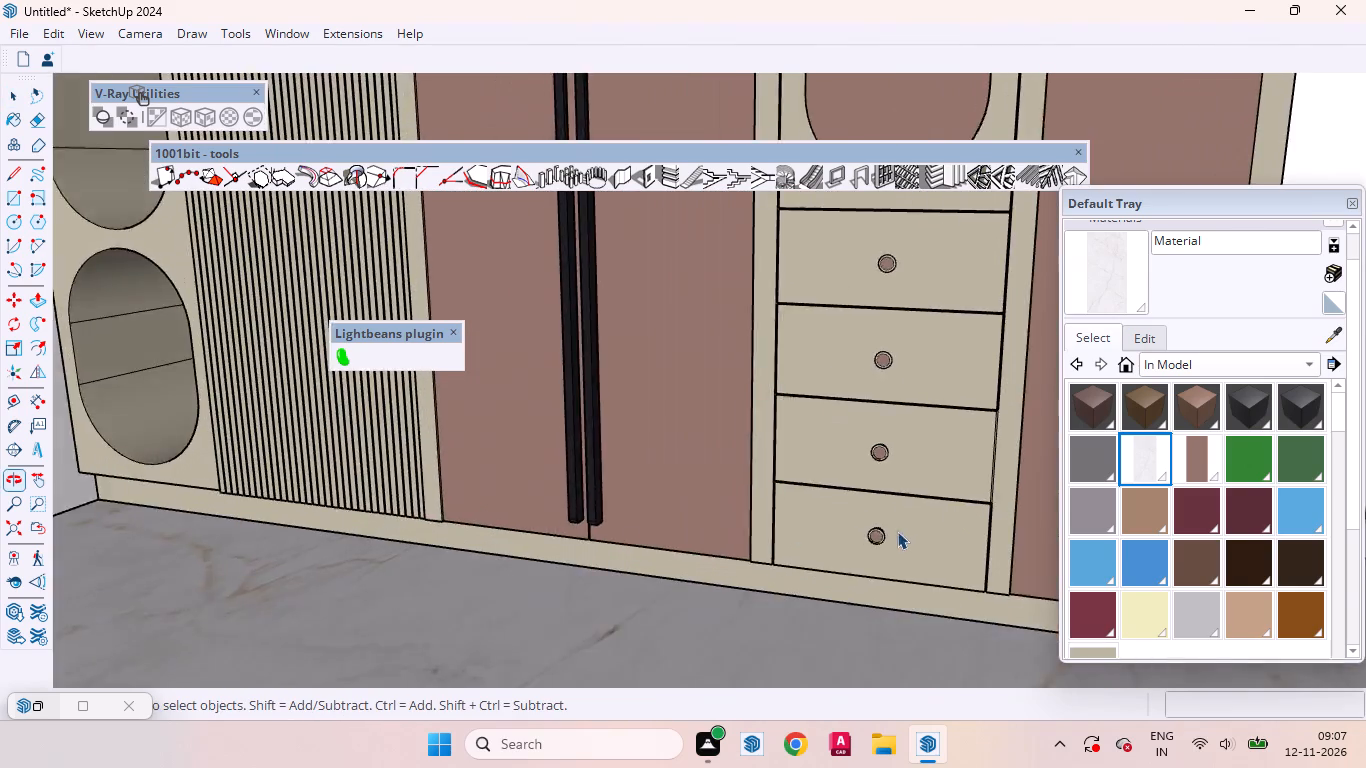
scroll(561, 537, down, 9)
middle_drag(650, 556, 791, 500)
scroll(757, 448, up, 3)
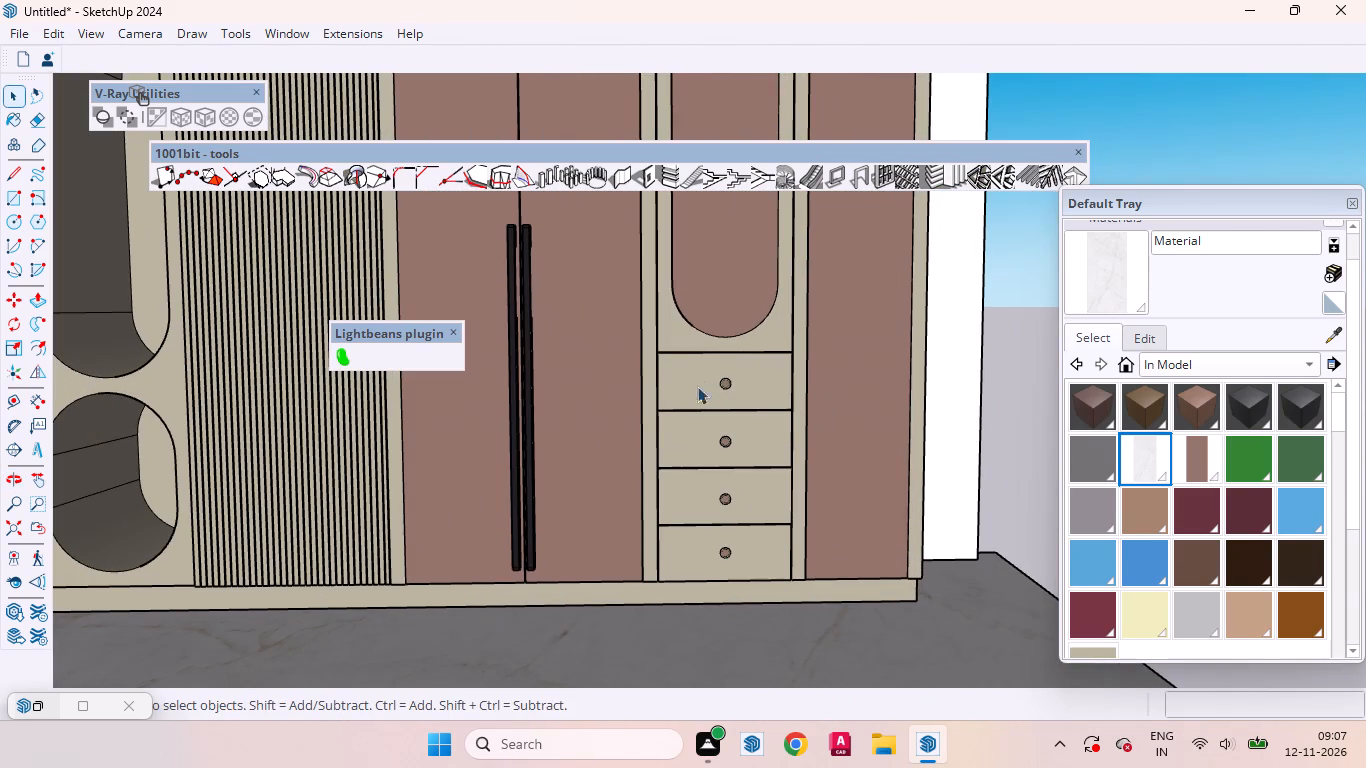
drag(686, 360, 822, 628)
scroll(553, 589, down, 7)
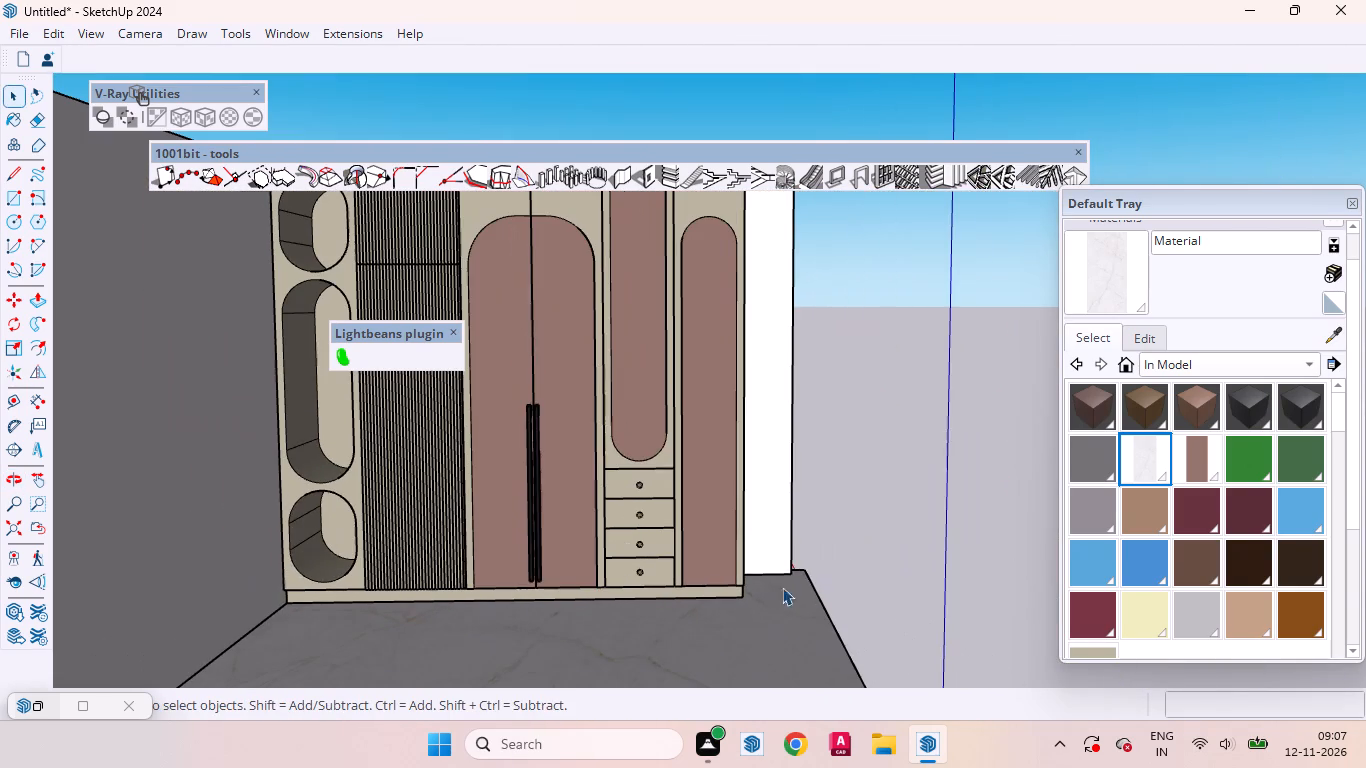
click(881, 576)
Examine the whole wardrobe with the side wall and marble floor from above, from the front and at an angle.
middle_drag(882, 581, 899, 732)
scroll(816, 565, up, 3)
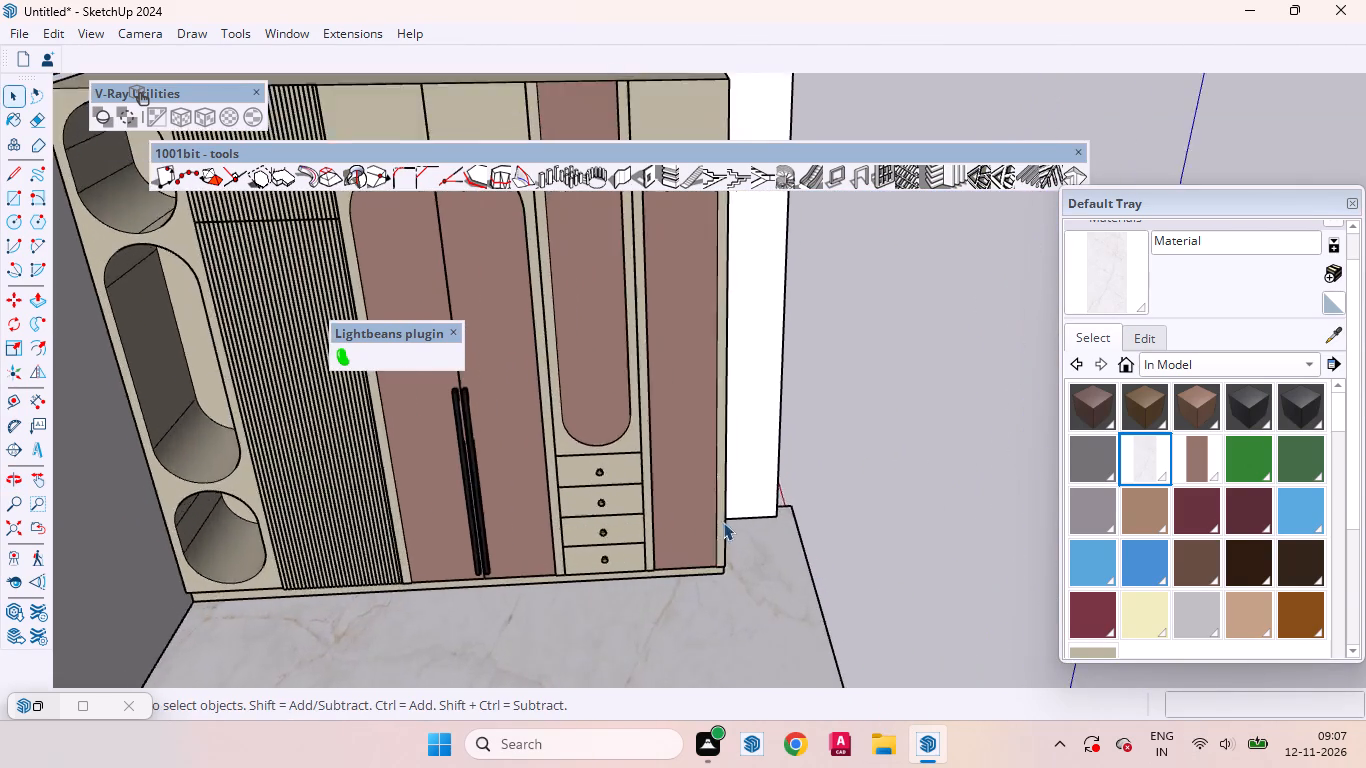
scroll(722, 522, down, 9)
middle_drag(841, 587, 744, 514)
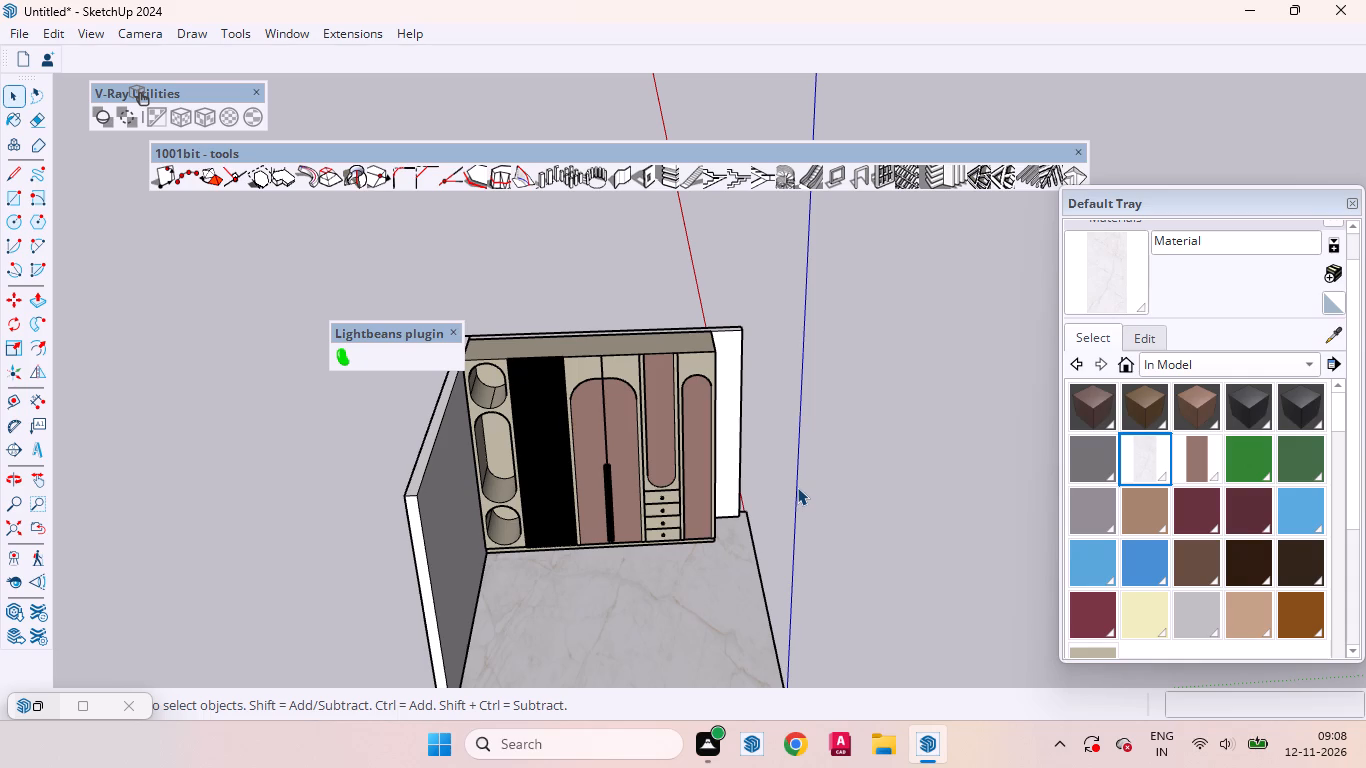
scroll(583, 527, down, 3)
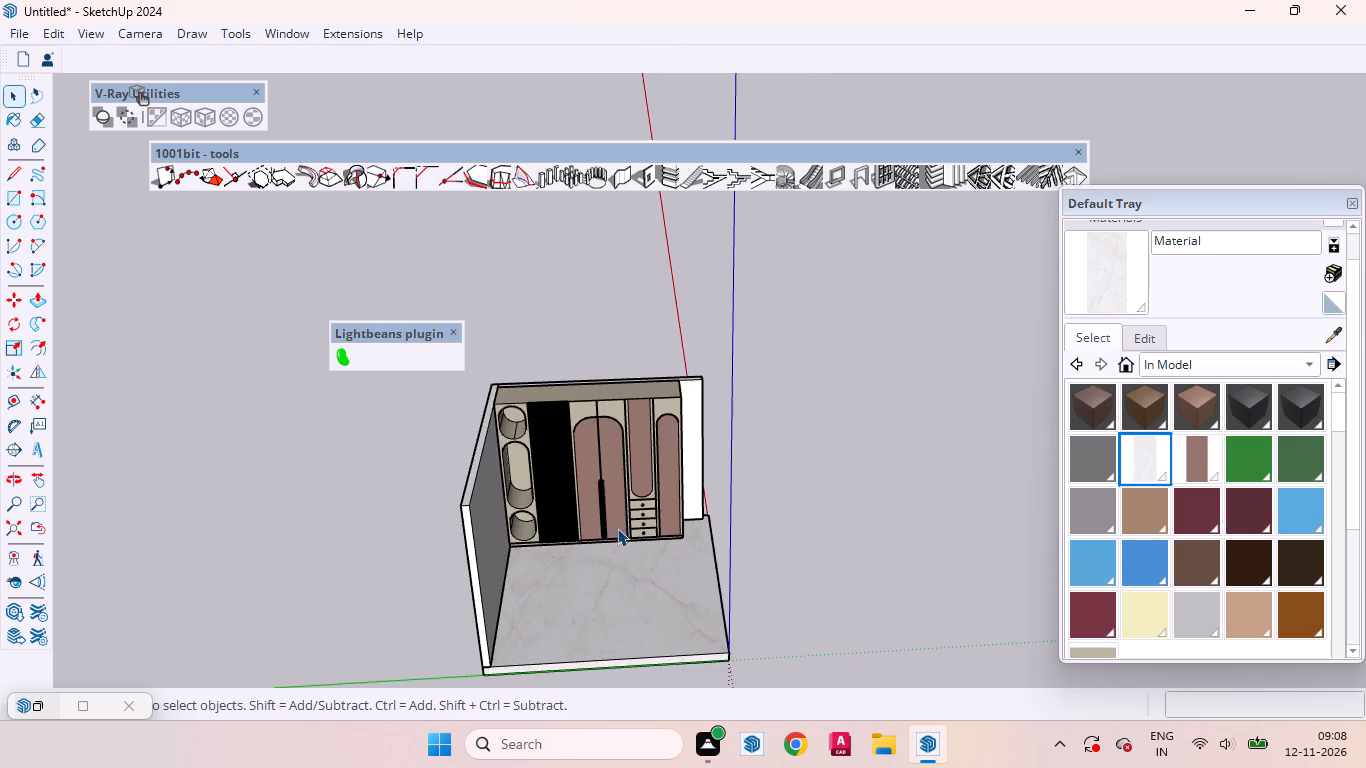
middle_drag(611, 533, 576, 484)
scroll(541, 515, up, 7)
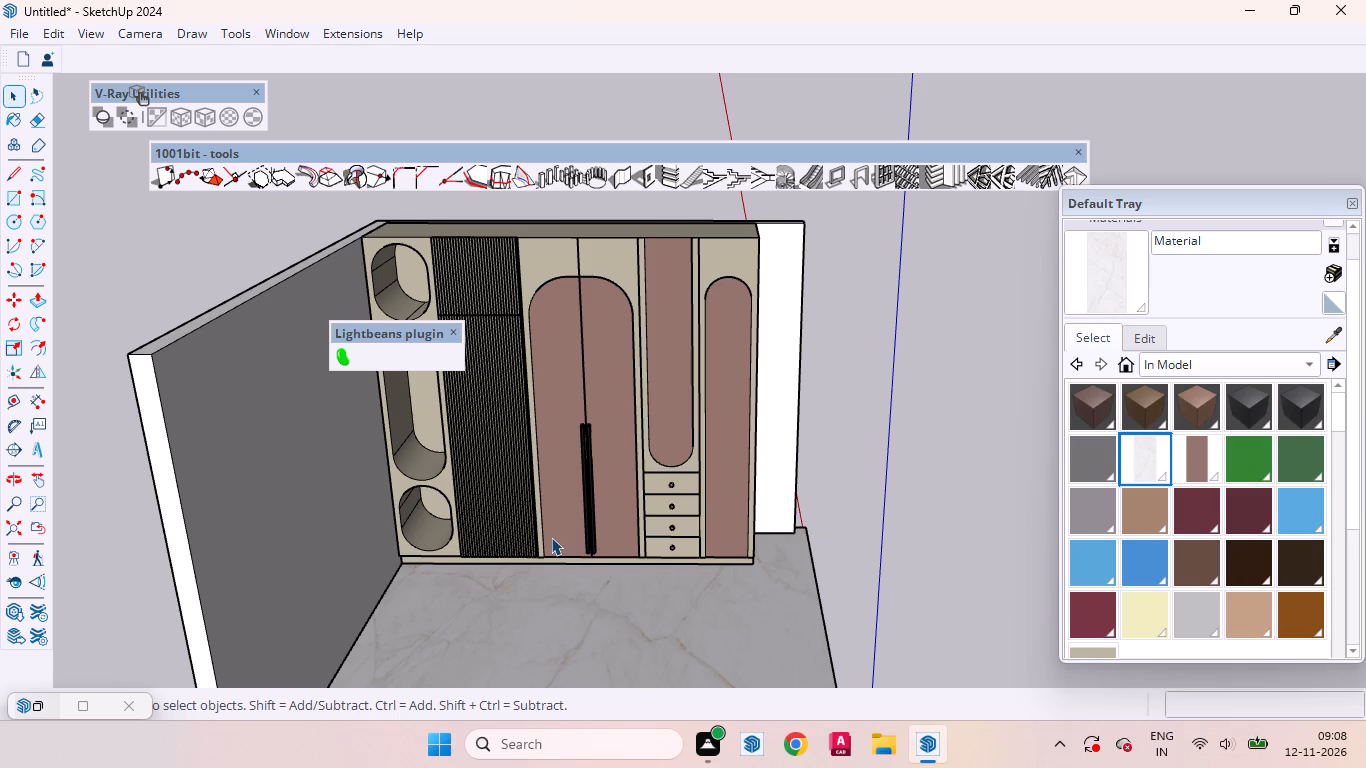
scroll(551, 539, down, 2)
scroll(613, 548, up, 2)
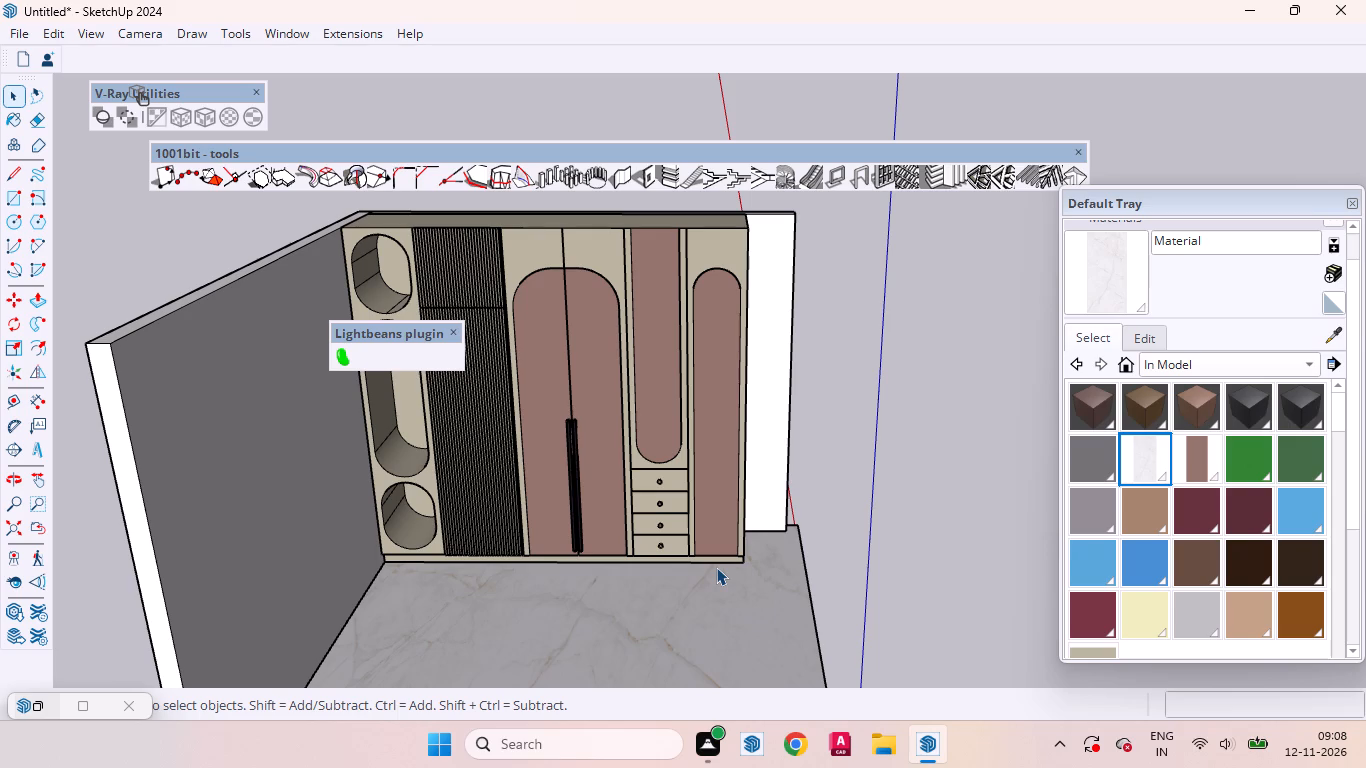
scroll(616, 589, down, 2)
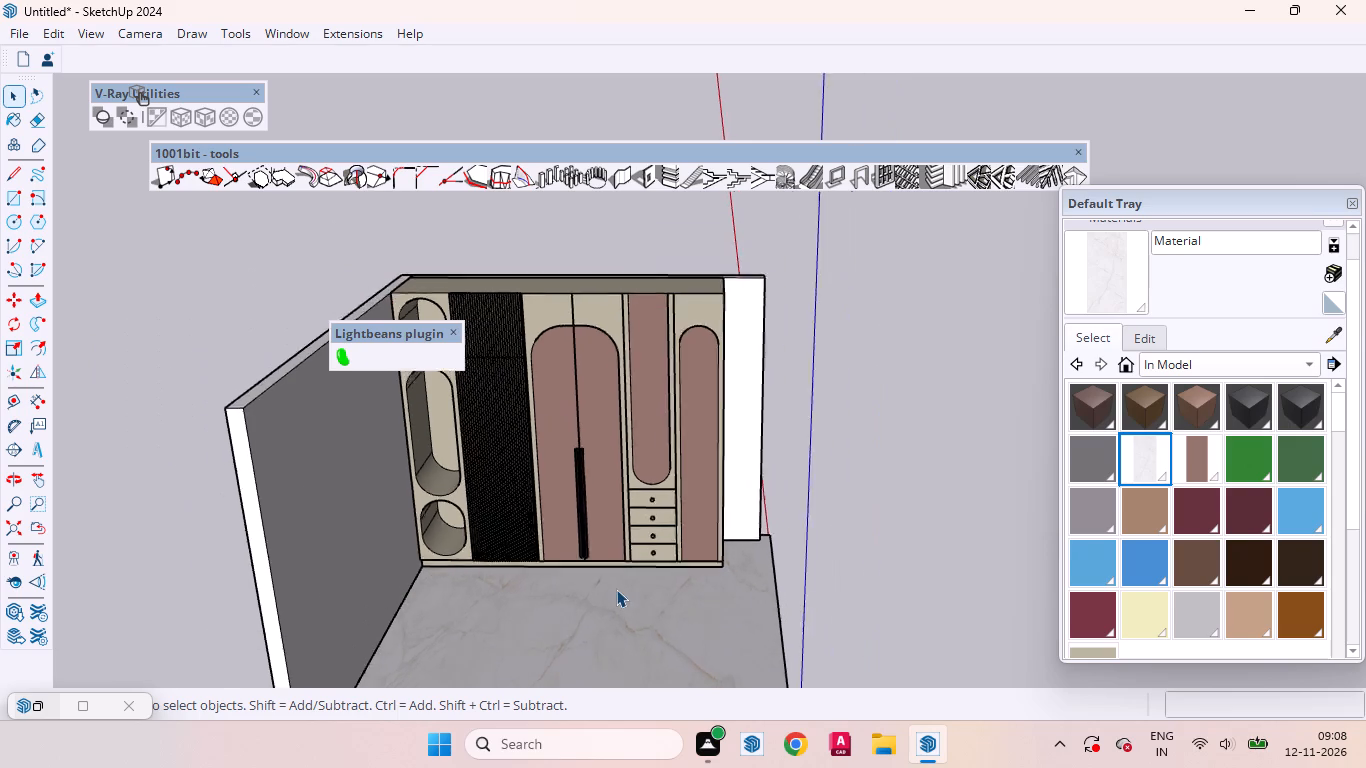
scroll(616, 589, down, 1)
scroll(686, 601, up, 2)
scroll(777, 585, up, 4)
middle_drag(836, 599, 732, 580)
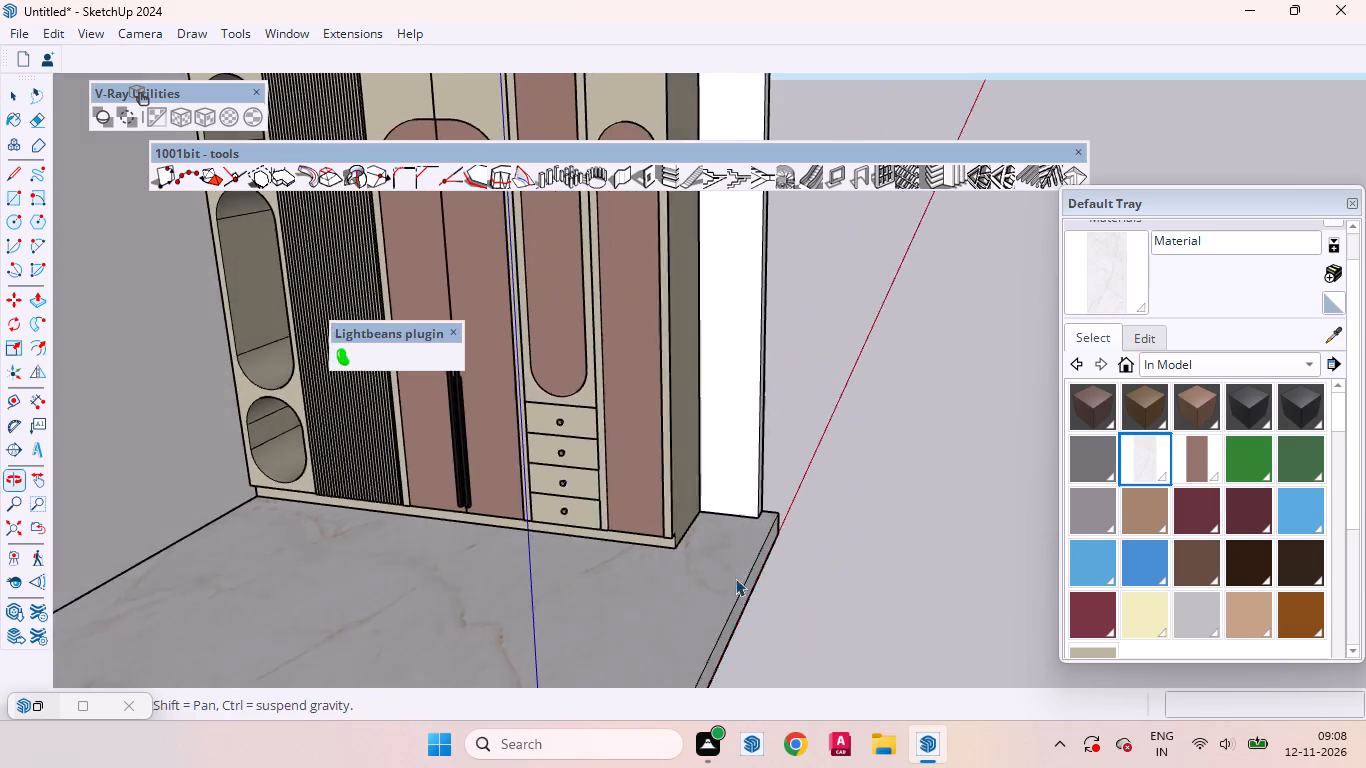
scroll(747, 562, down, 7)
middle_drag(743, 584, 874, 623)
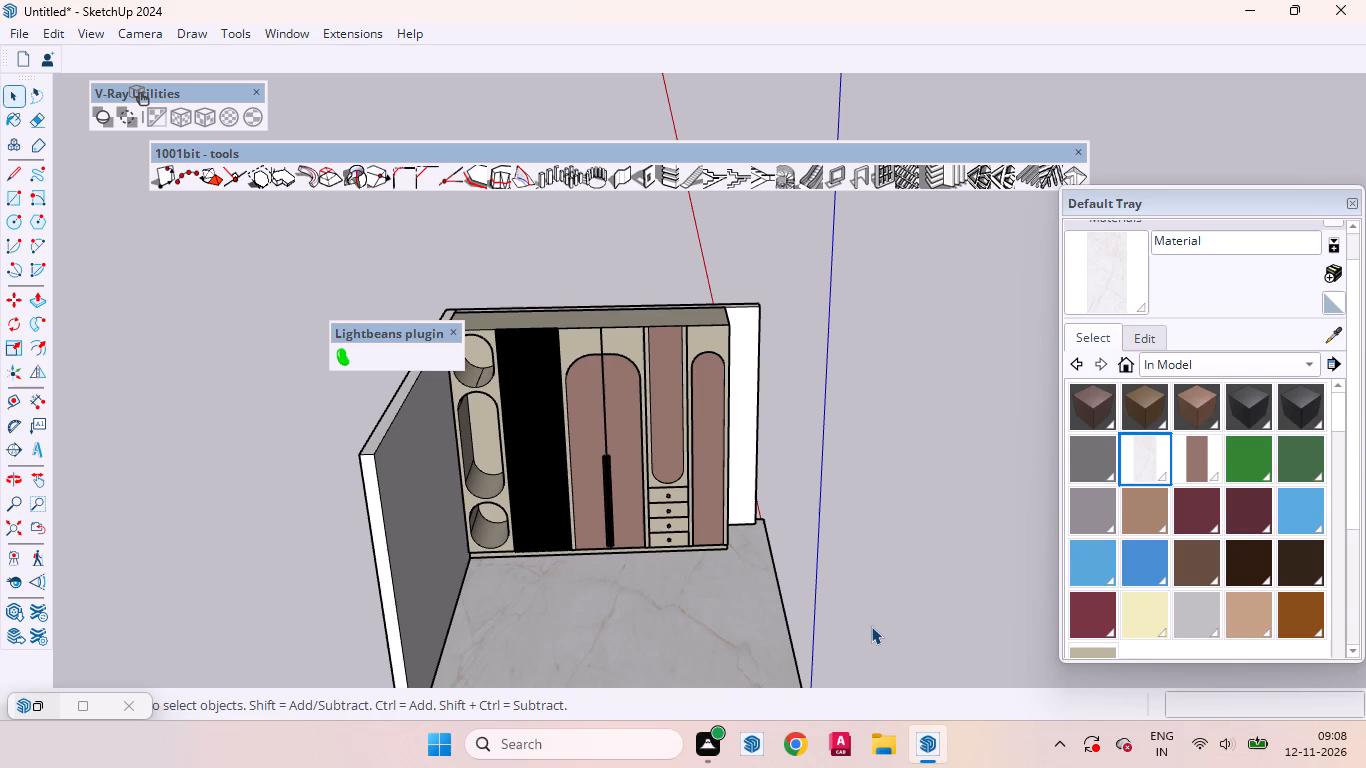
scroll(820, 659, down, 2)
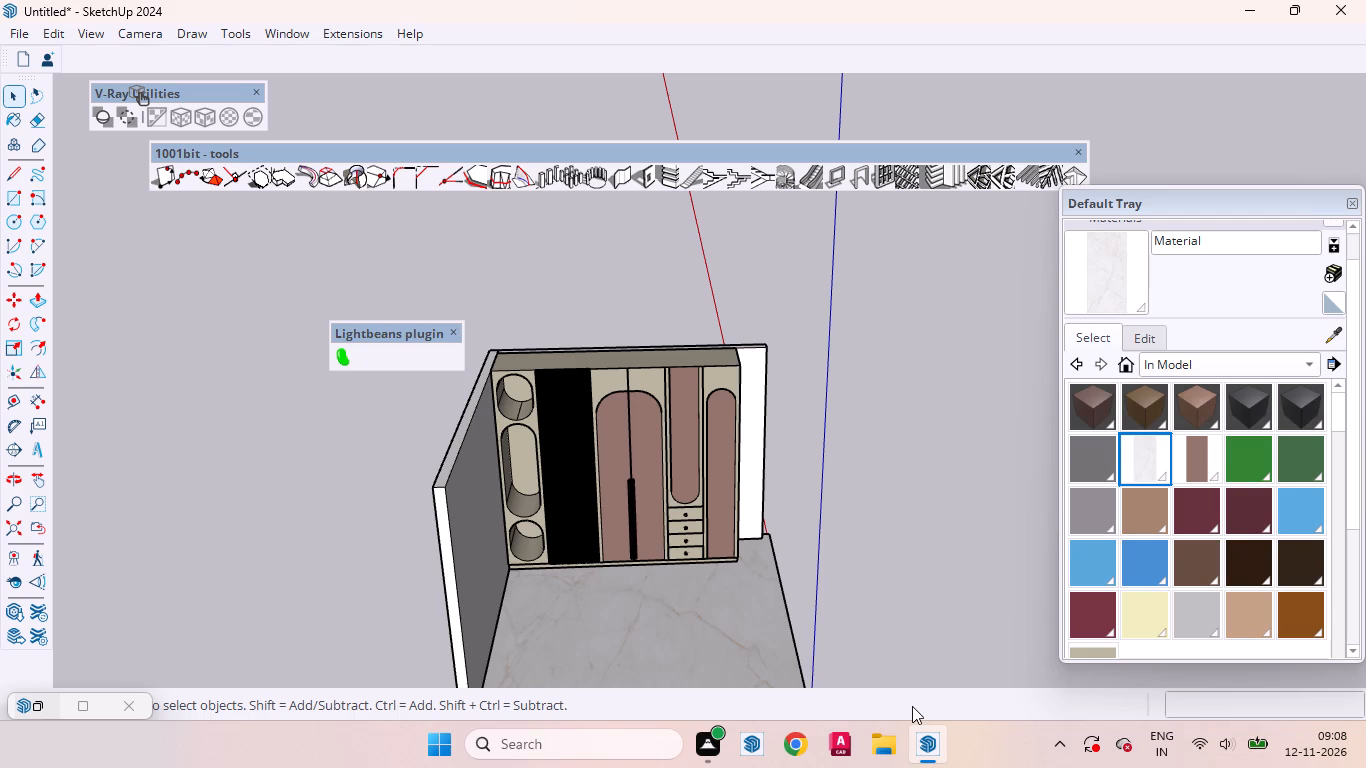
Inspect the wardrobe's exposed end panel and plinth beside the white wall, and the full room view.
scroll(697, 516, up, 4)
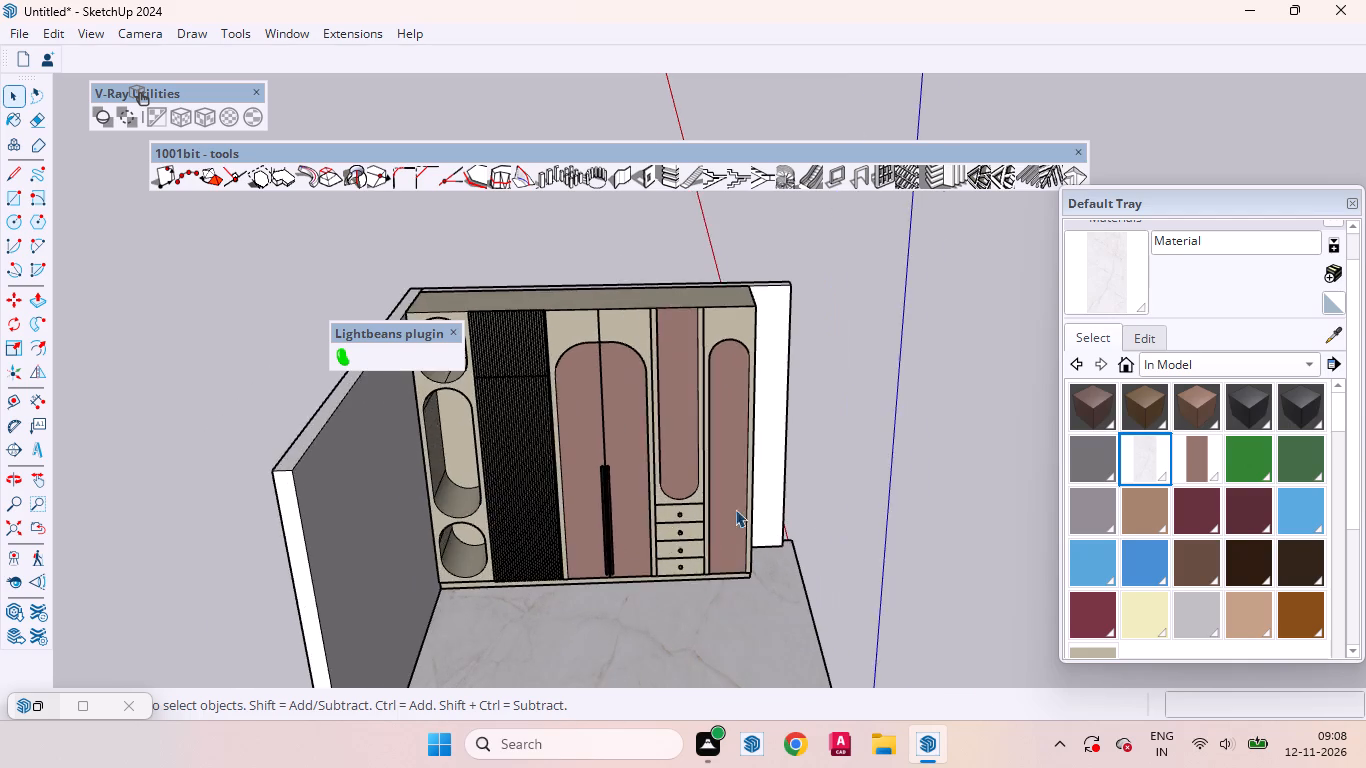
scroll(735, 509, up, 3)
middle_drag(750, 537, 432, 541)
scroll(636, 593, up, 3)
click(751, 535)
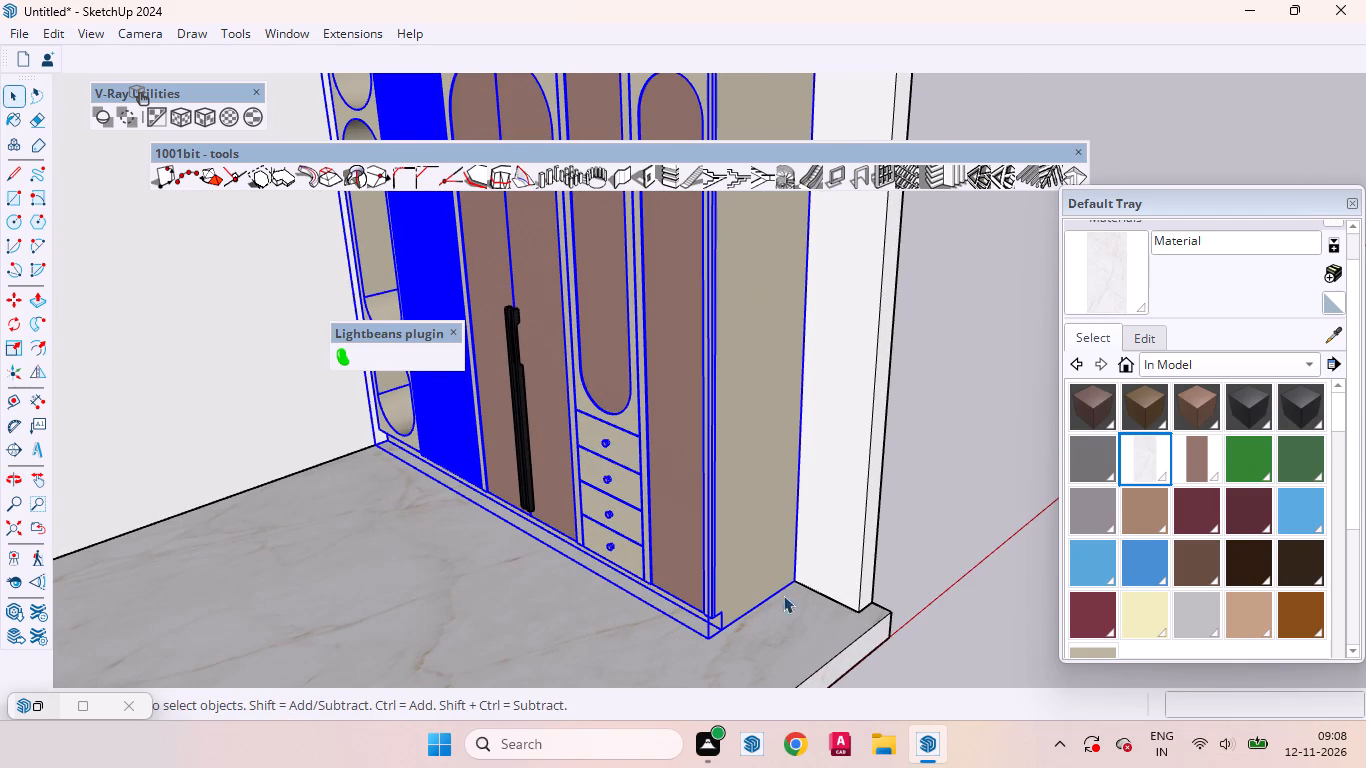
scroll(741, 526, down, 4)
click(902, 627)
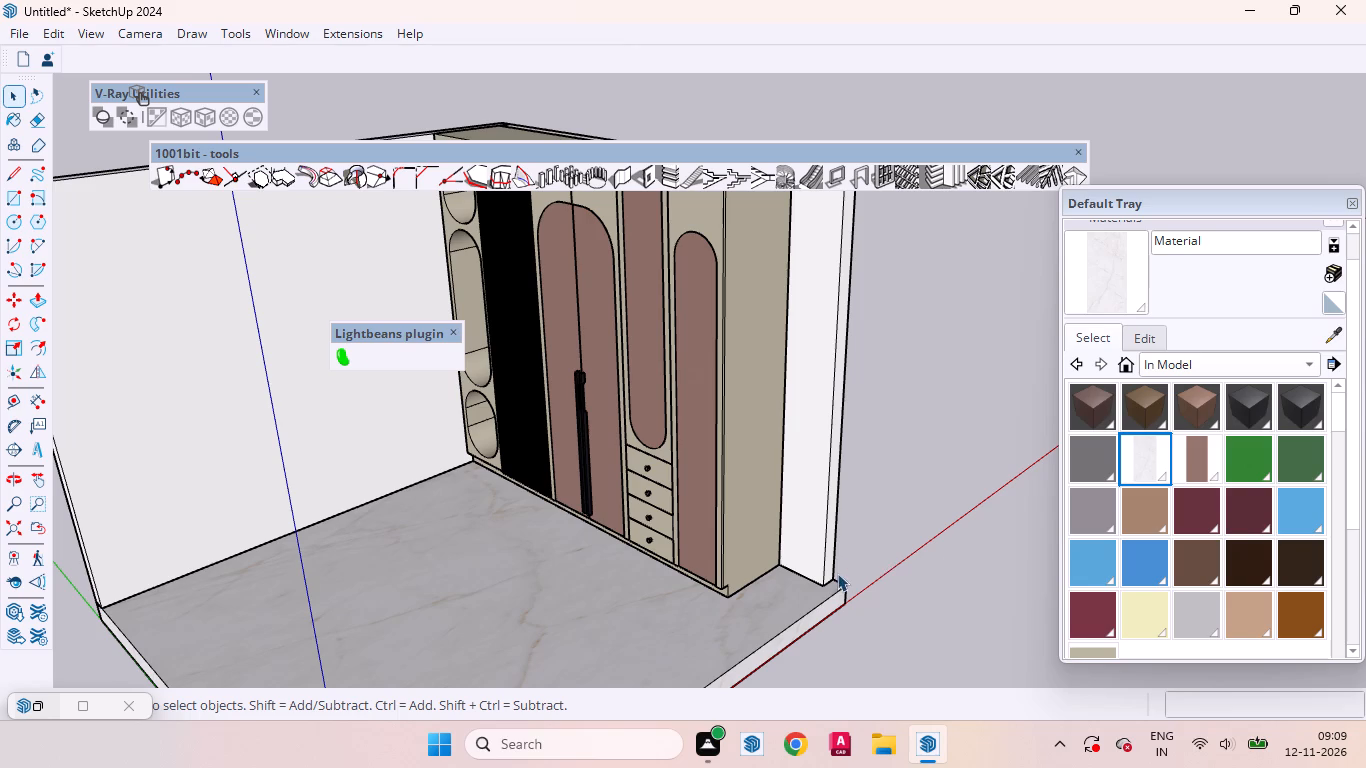
scroll(844, 577, down, 4)
middle_drag(783, 580, 1044, 596)
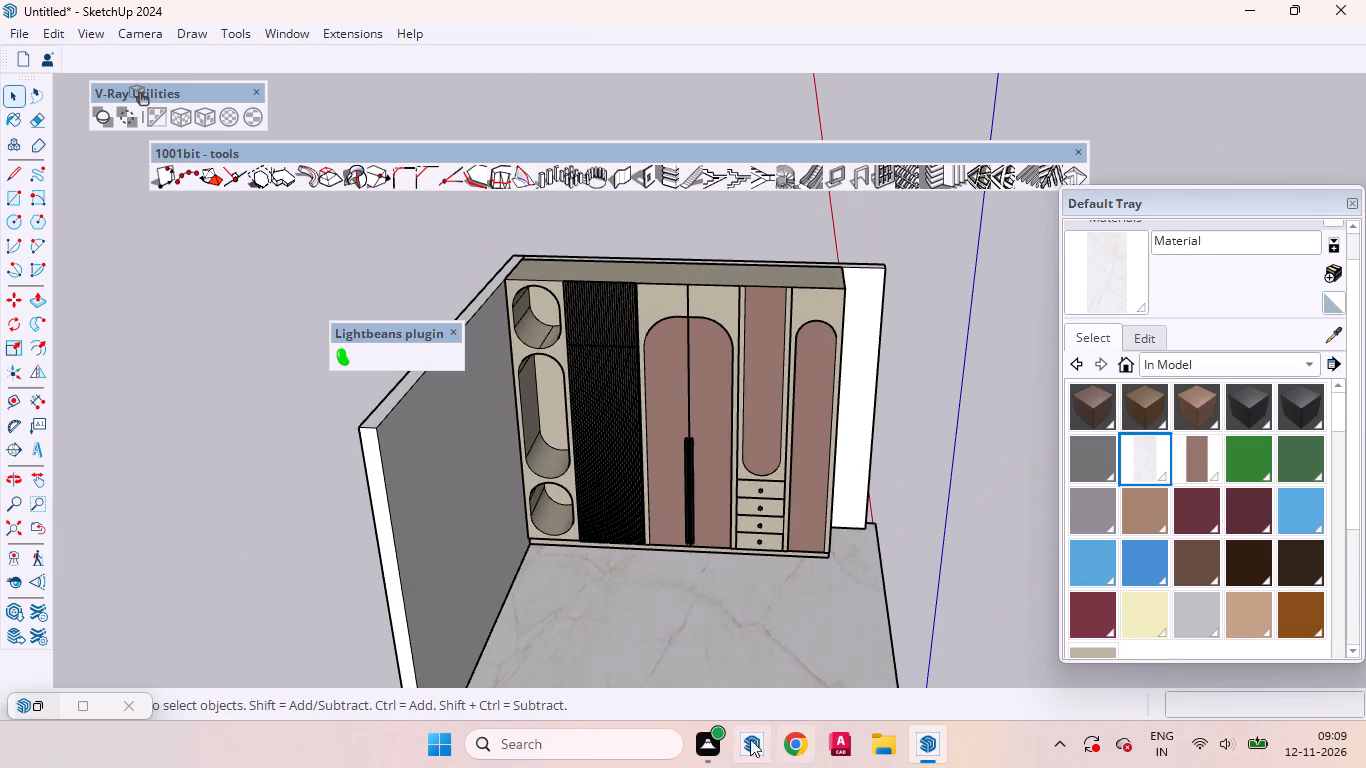
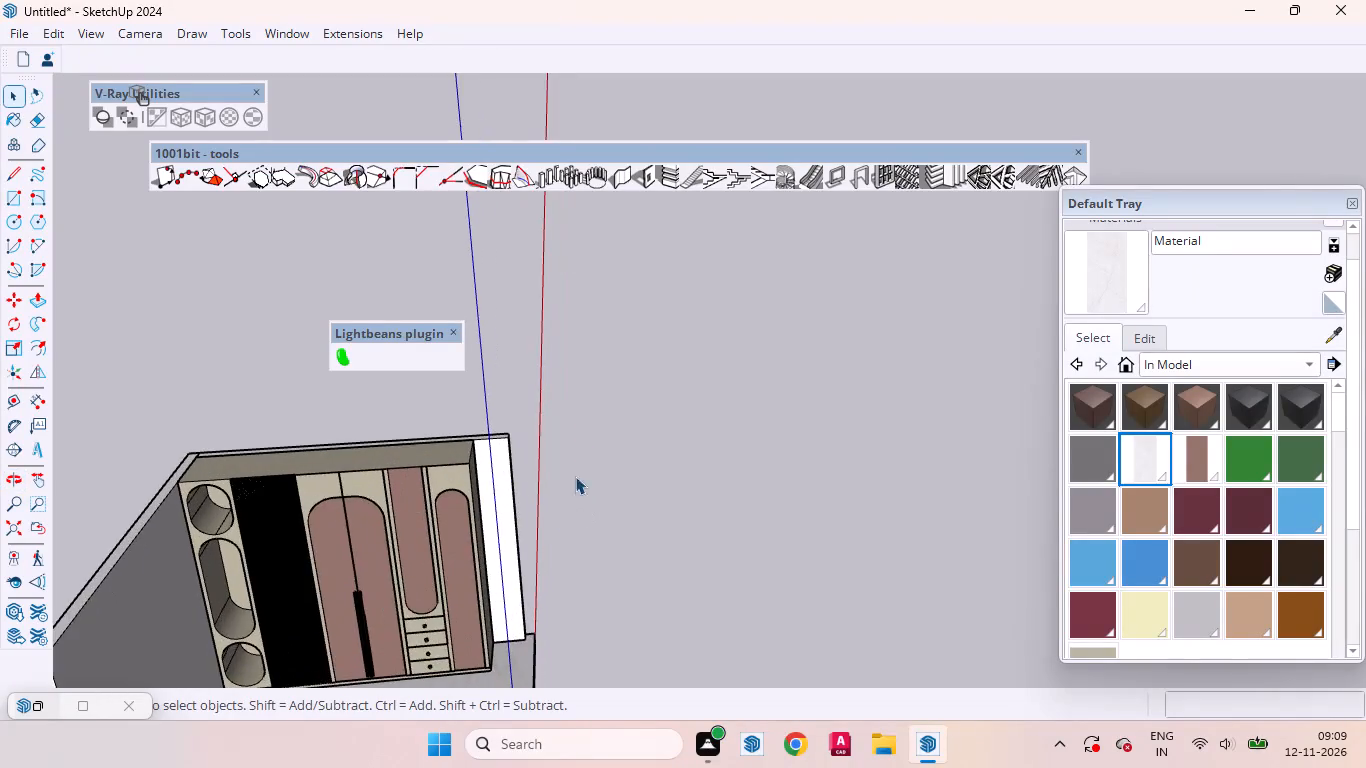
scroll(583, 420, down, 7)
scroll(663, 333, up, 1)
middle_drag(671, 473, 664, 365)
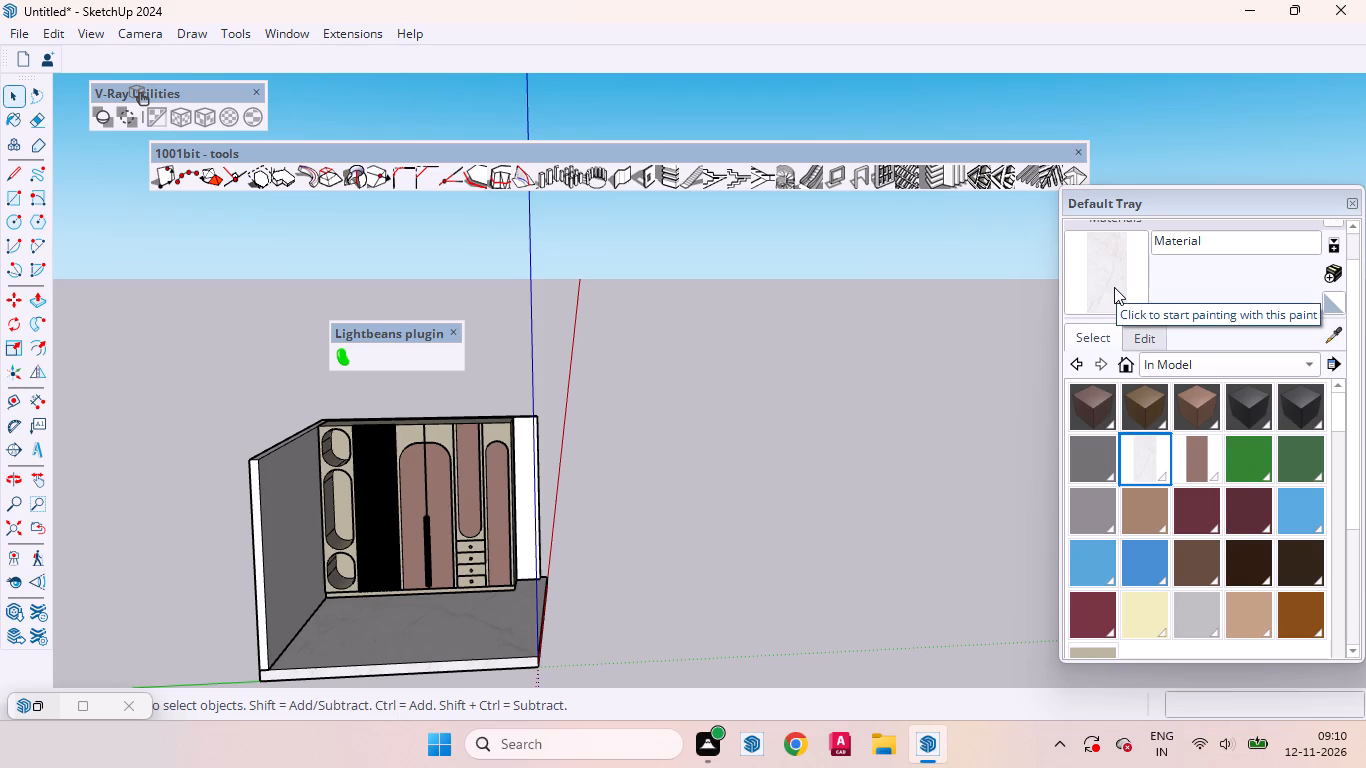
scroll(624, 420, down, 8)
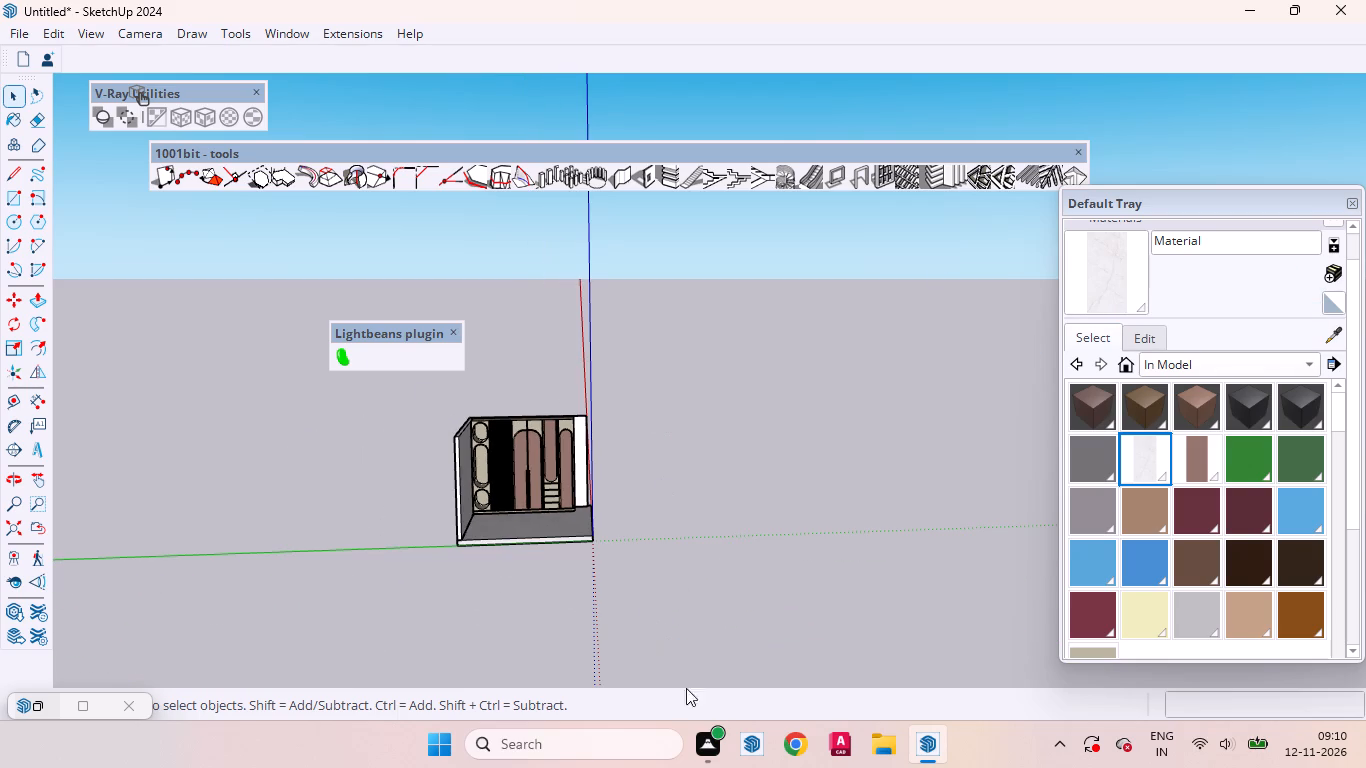
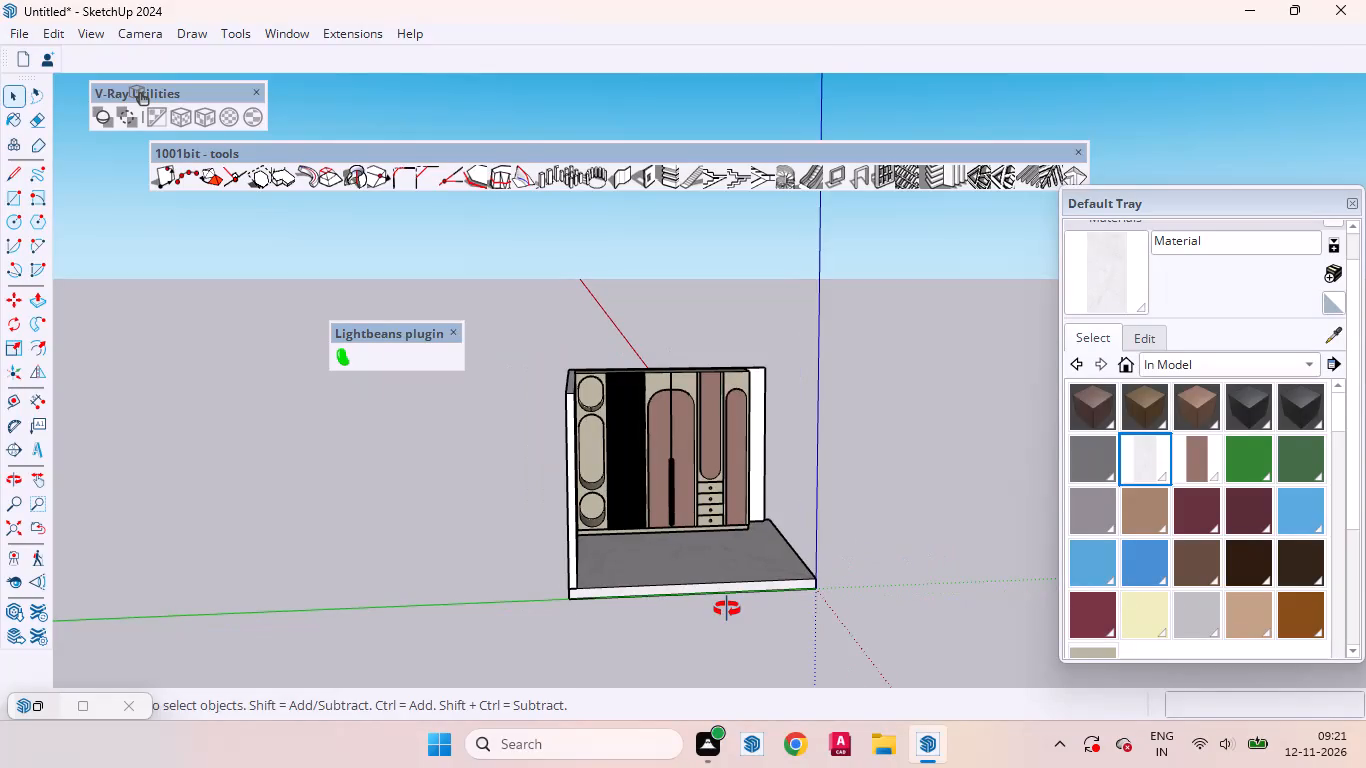
Examine the built-in wardrobe from the front and from above, including its open niches, fluted panel and doors.
scroll(657, 464, up, 9)
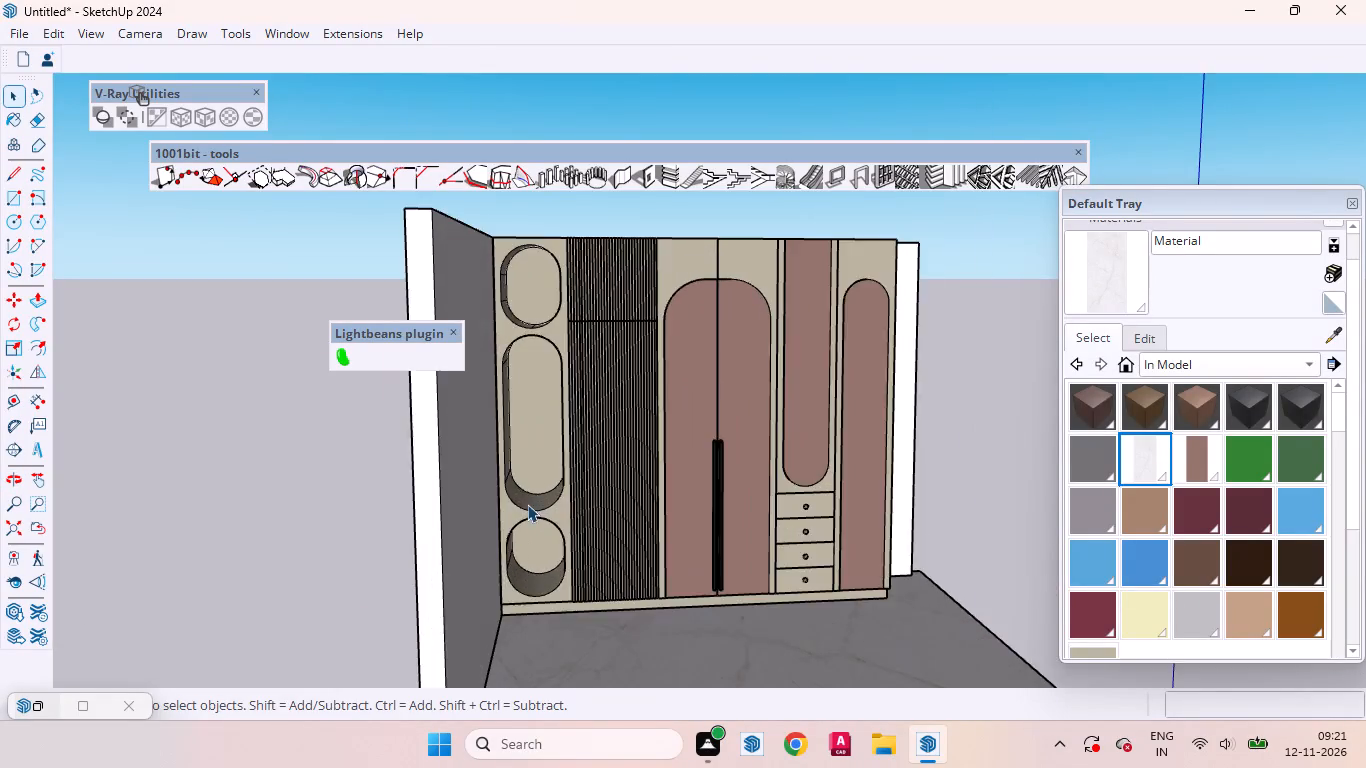
scroll(527, 504, up, 2)
scroll(538, 459, down, 5)
middle_drag(567, 490, 561, 404)
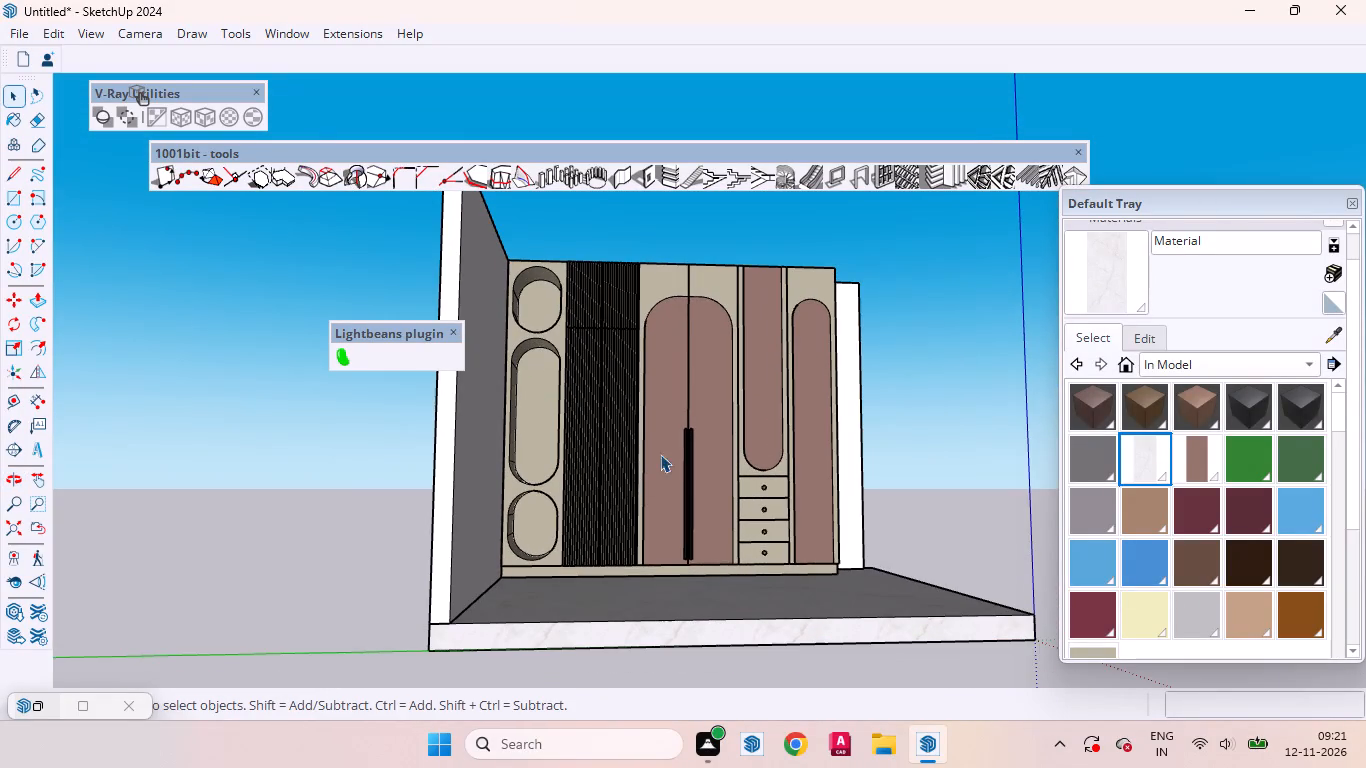
scroll(673, 565, down, 4)
middle_drag(689, 461, 690, 550)
scroll(568, 461, up, 5)
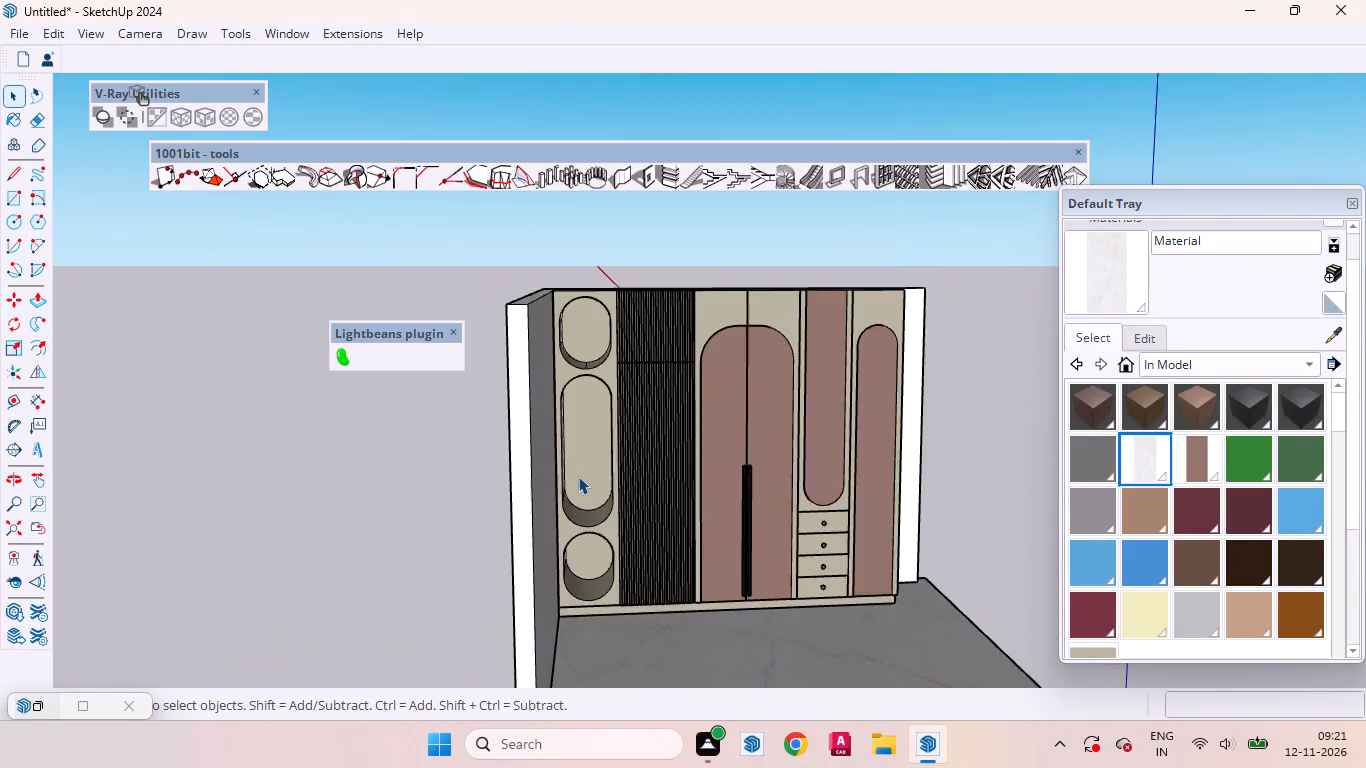
scroll(578, 476, up, 3)
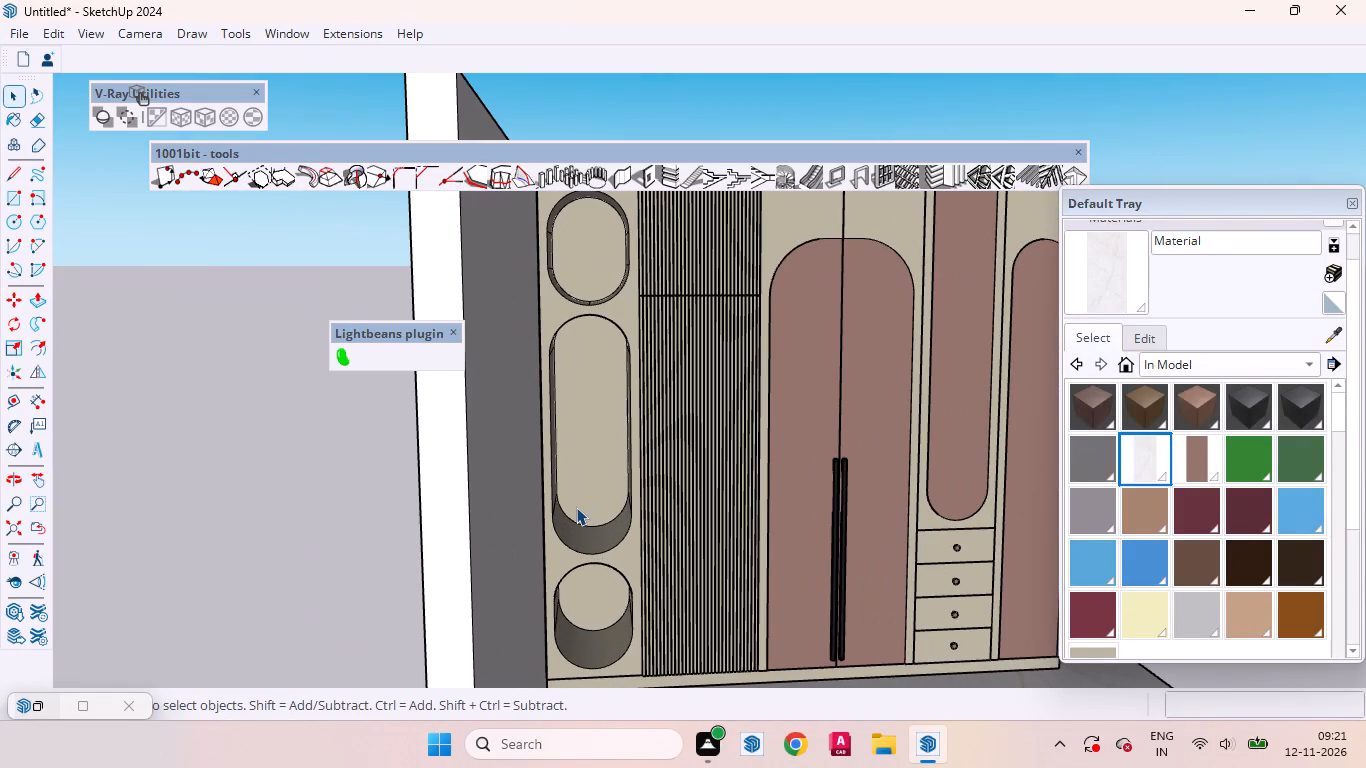
scroll(577, 516, down, 1)
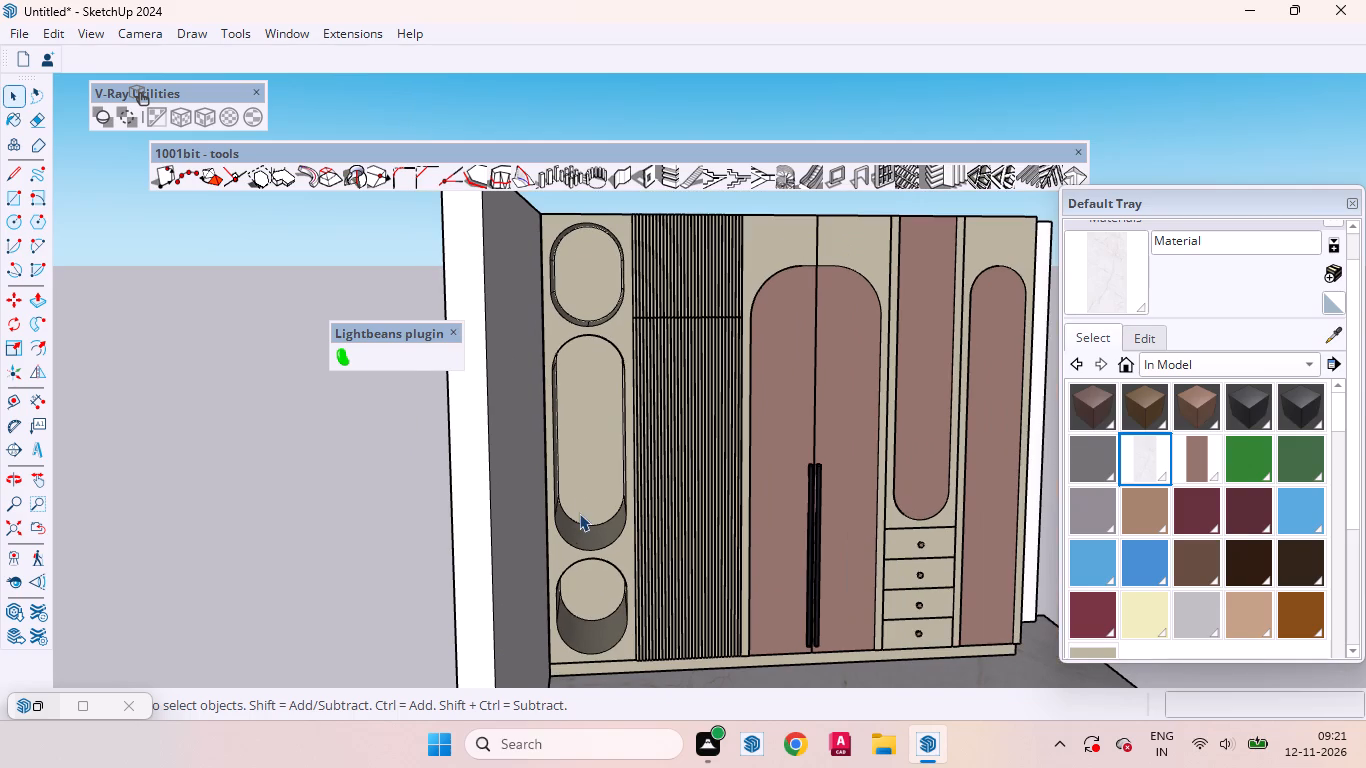
scroll(605, 527, down, 2)
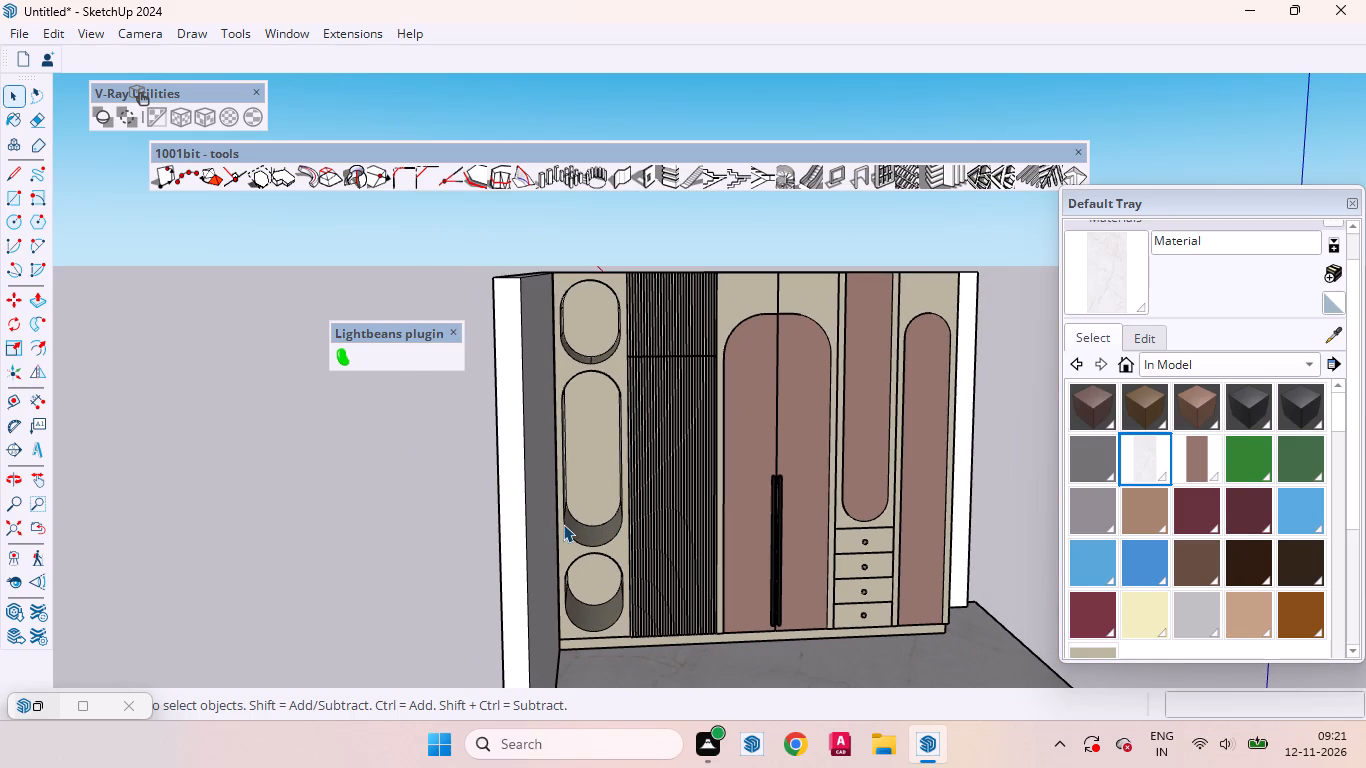
scroll(590, 509, up, 3)
scroll(617, 525, down, 3)
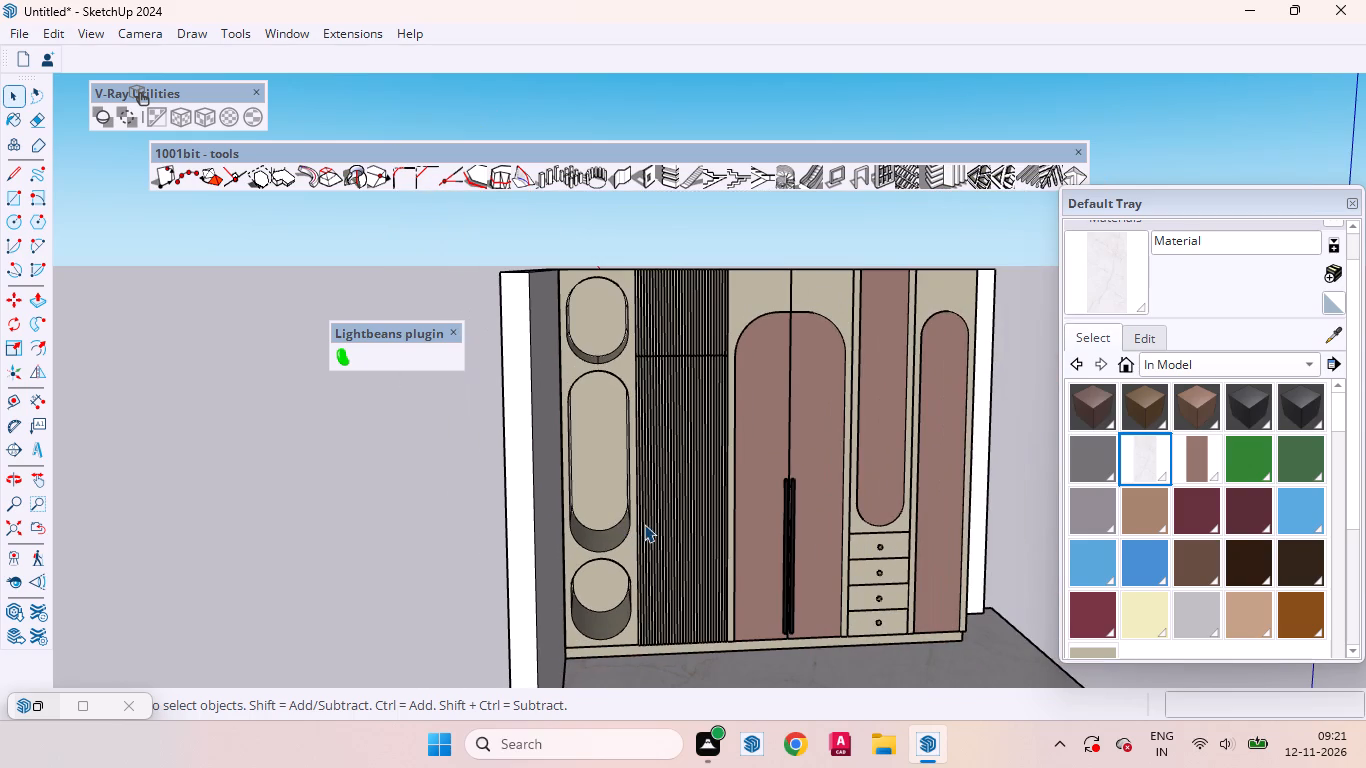
middle_drag(700, 570, 601, 632)
scroll(672, 619, down, 1)
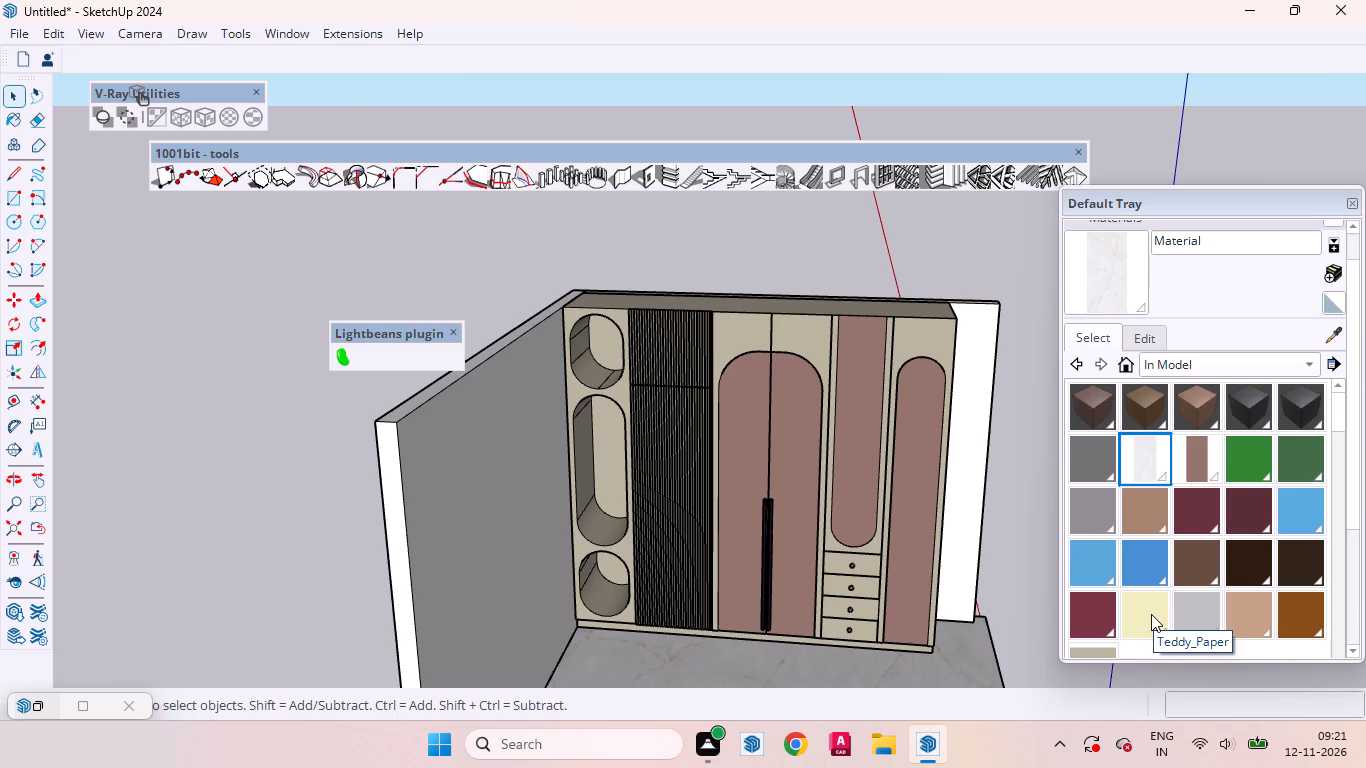
scroll(735, 531, down, 2)
scroll(688, 554, up, 1)
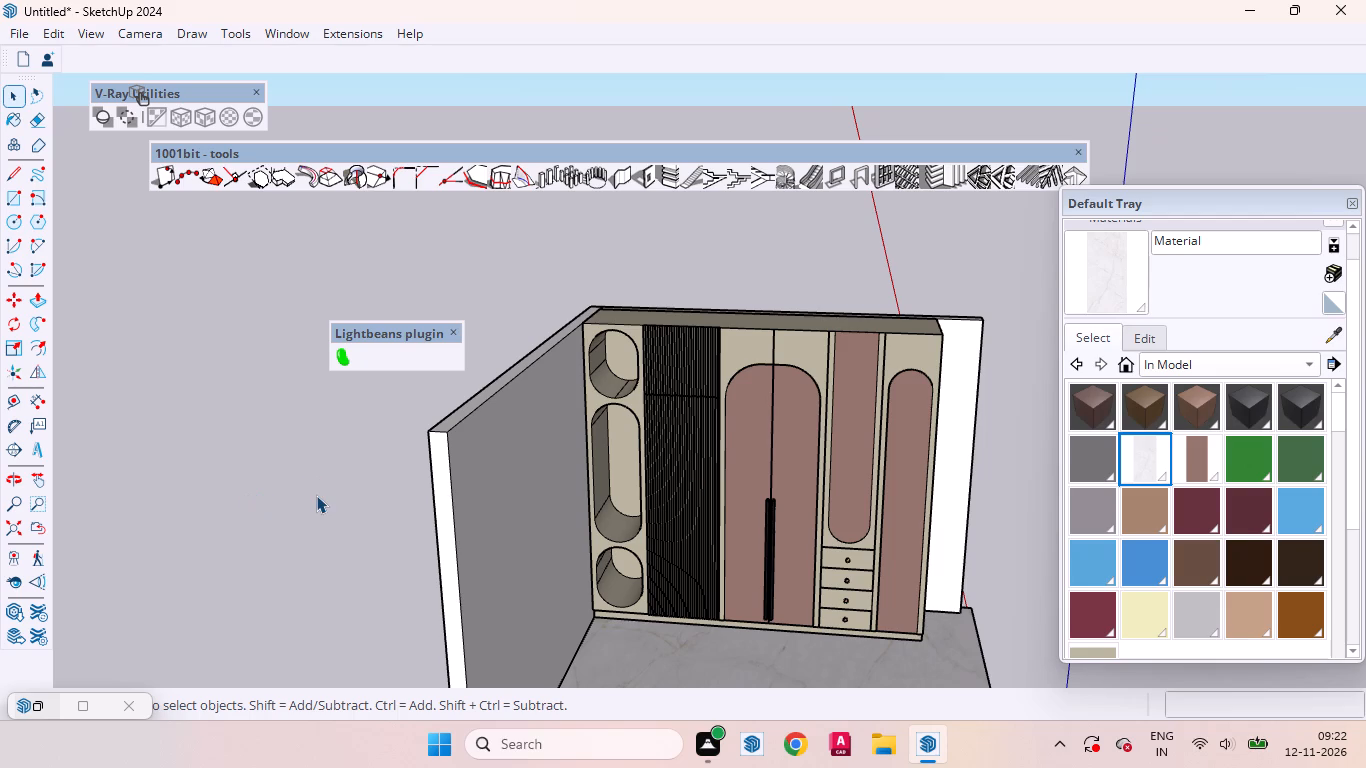
Open the wardrobe group for editing at the tall middle niche.
scroll(695, 553, up, 4)
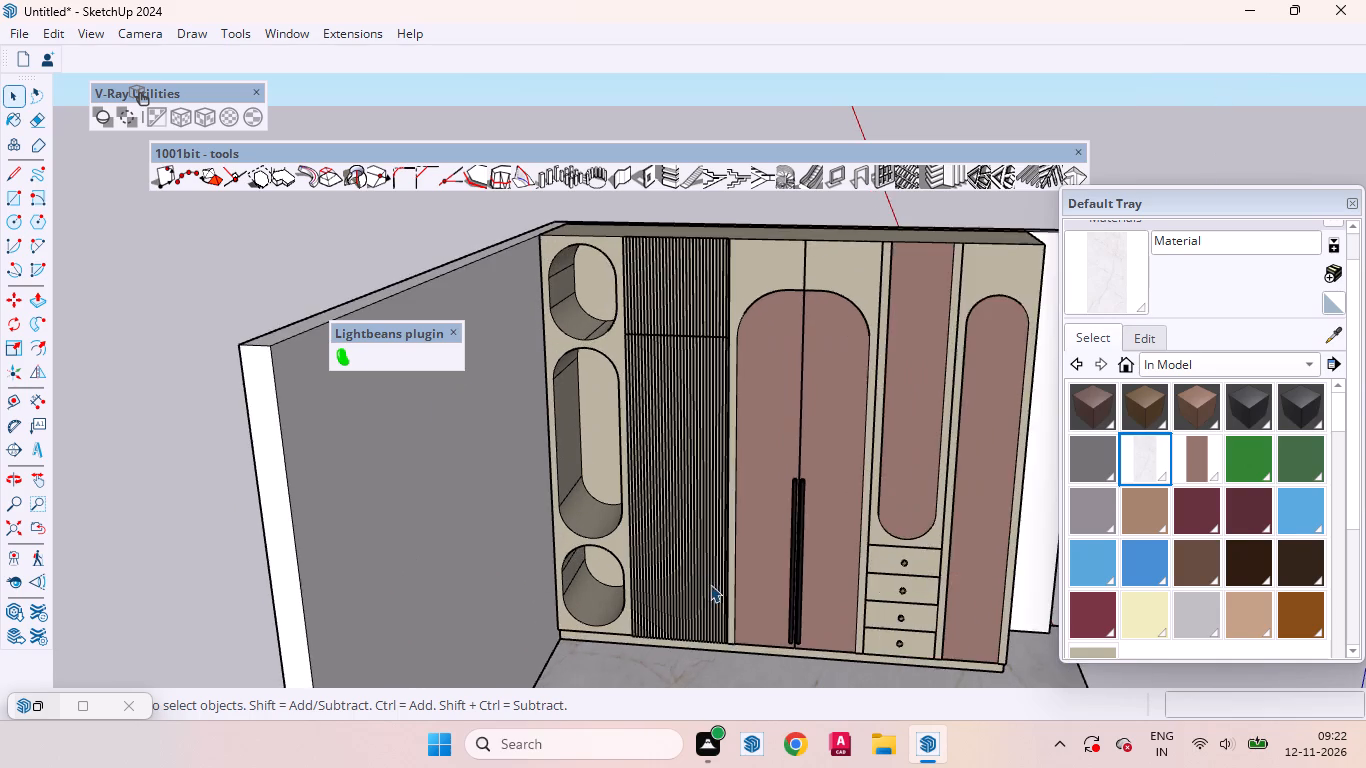
scroll(710, 584, up, 1)
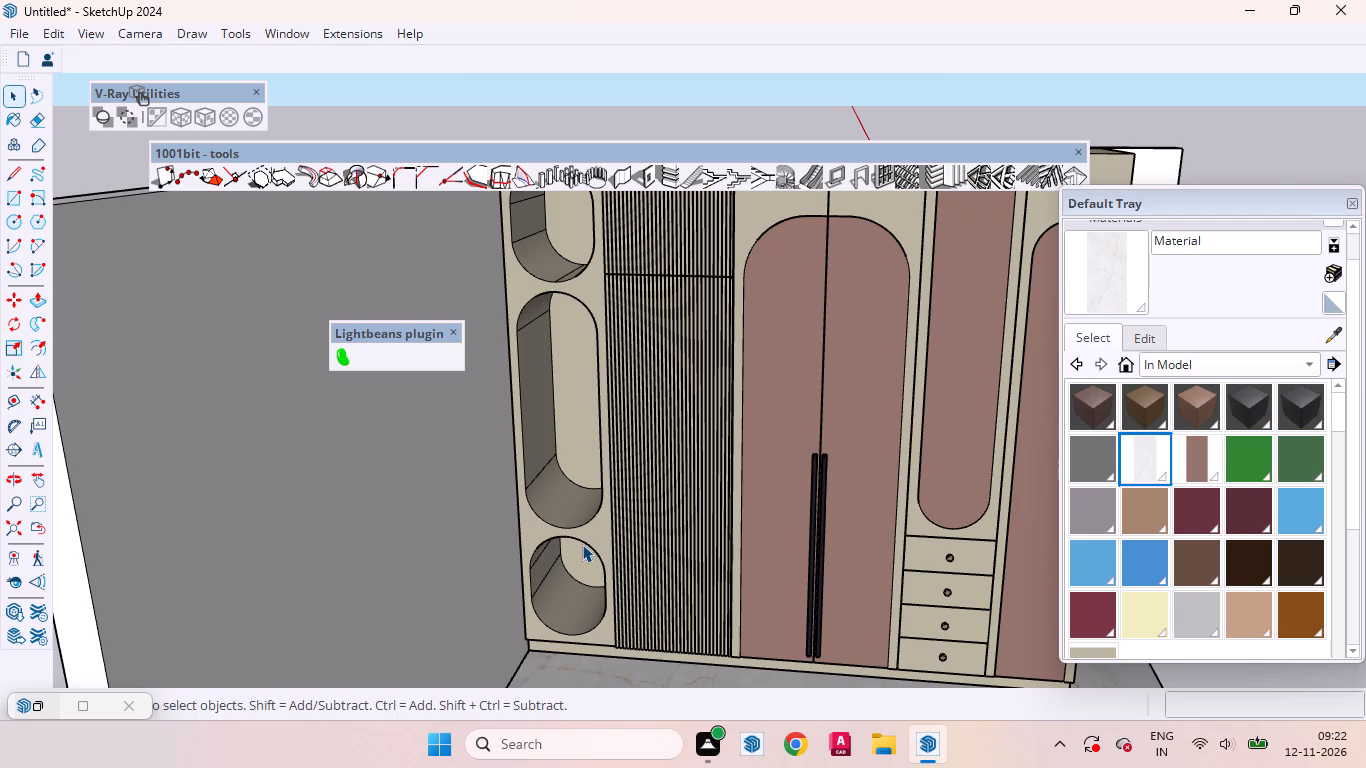
scroll(522, 364, up, 3)
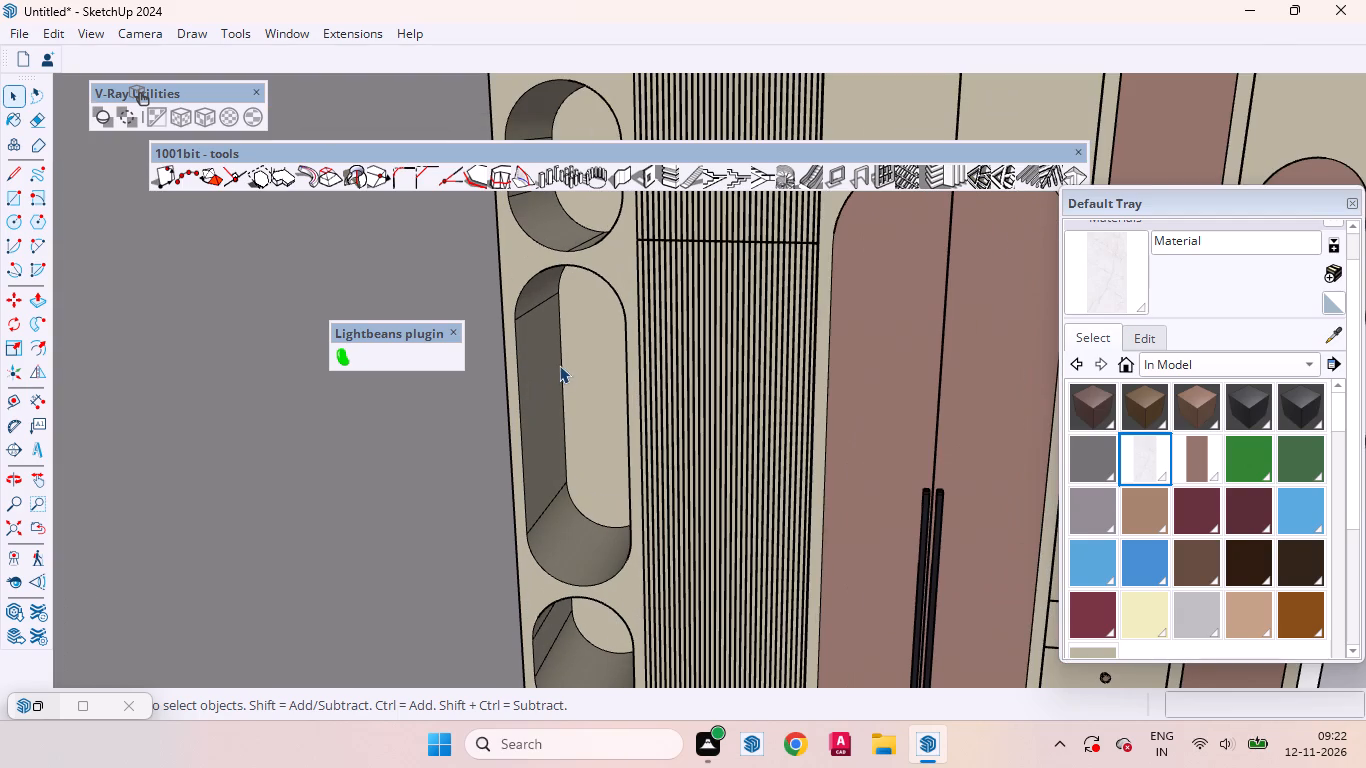
click(561, 358)
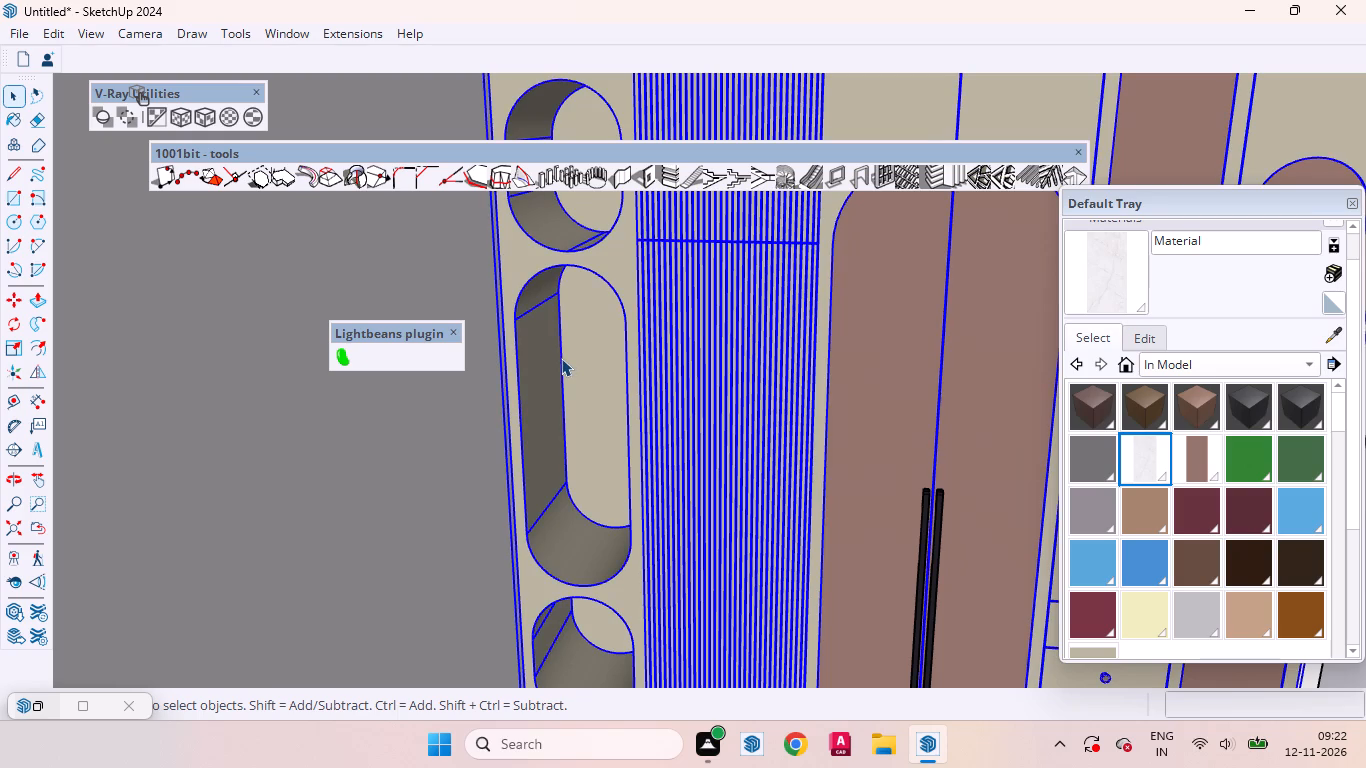
double_click(561, 358)
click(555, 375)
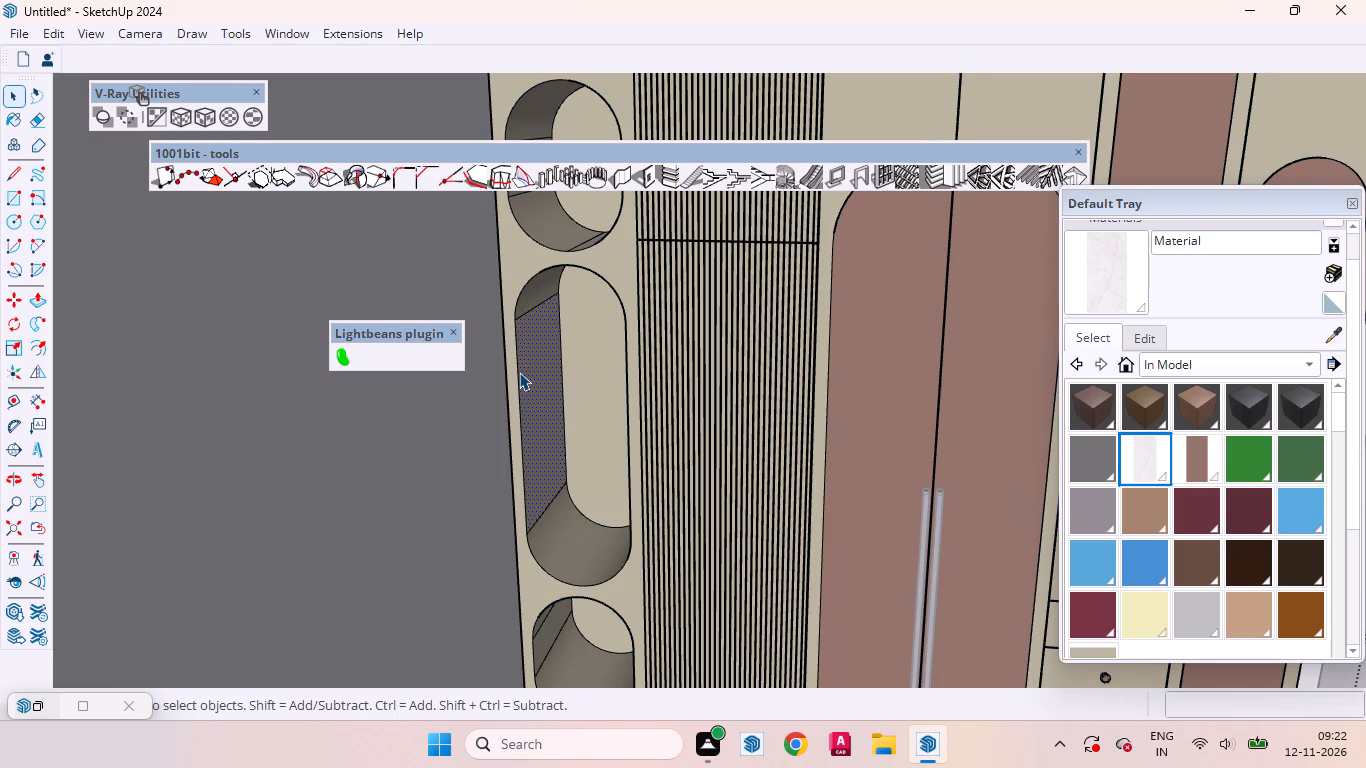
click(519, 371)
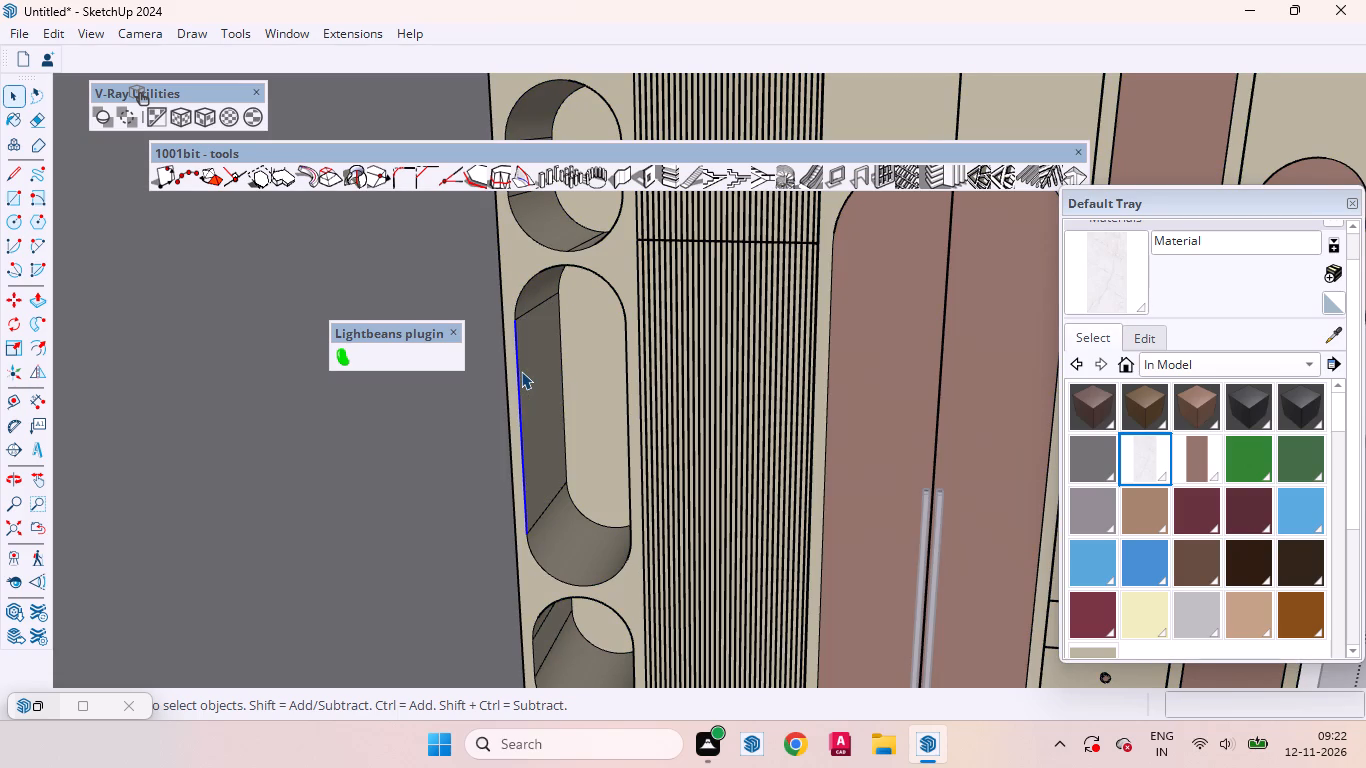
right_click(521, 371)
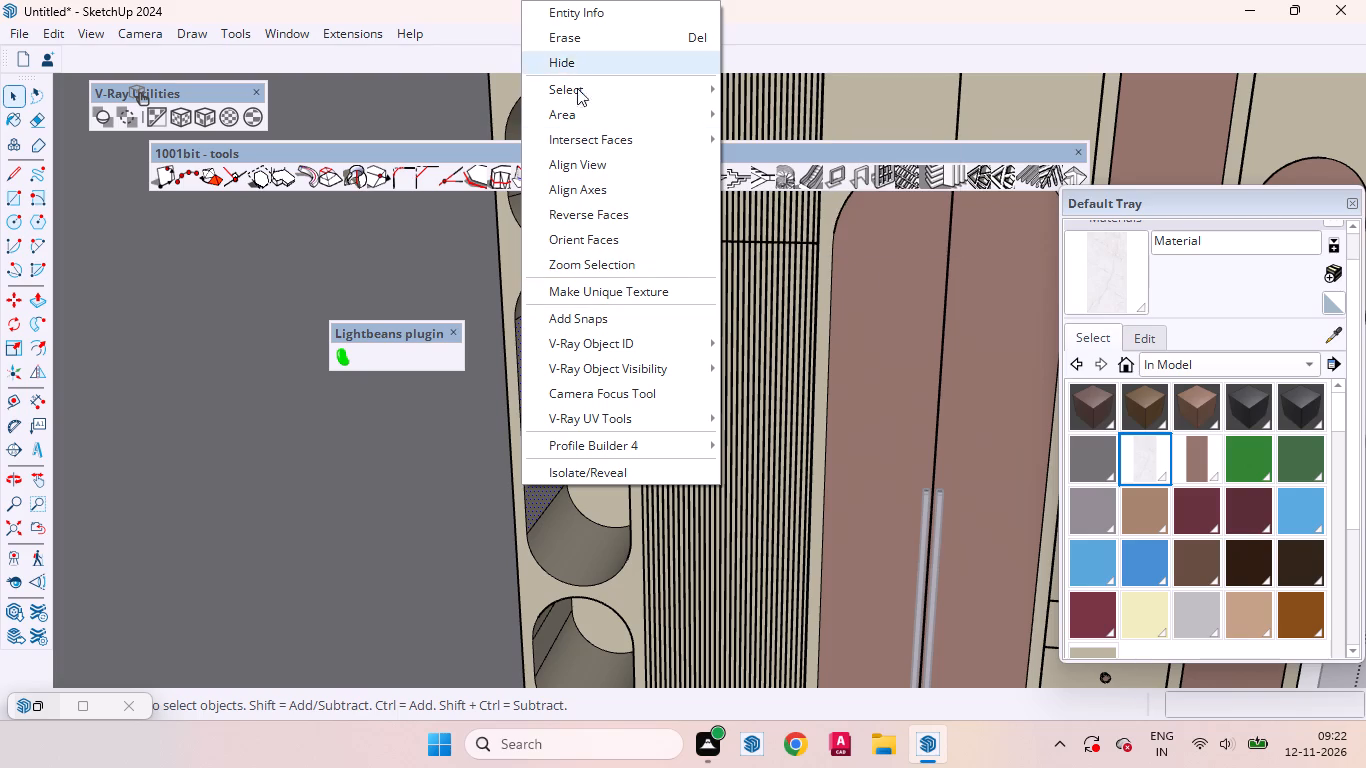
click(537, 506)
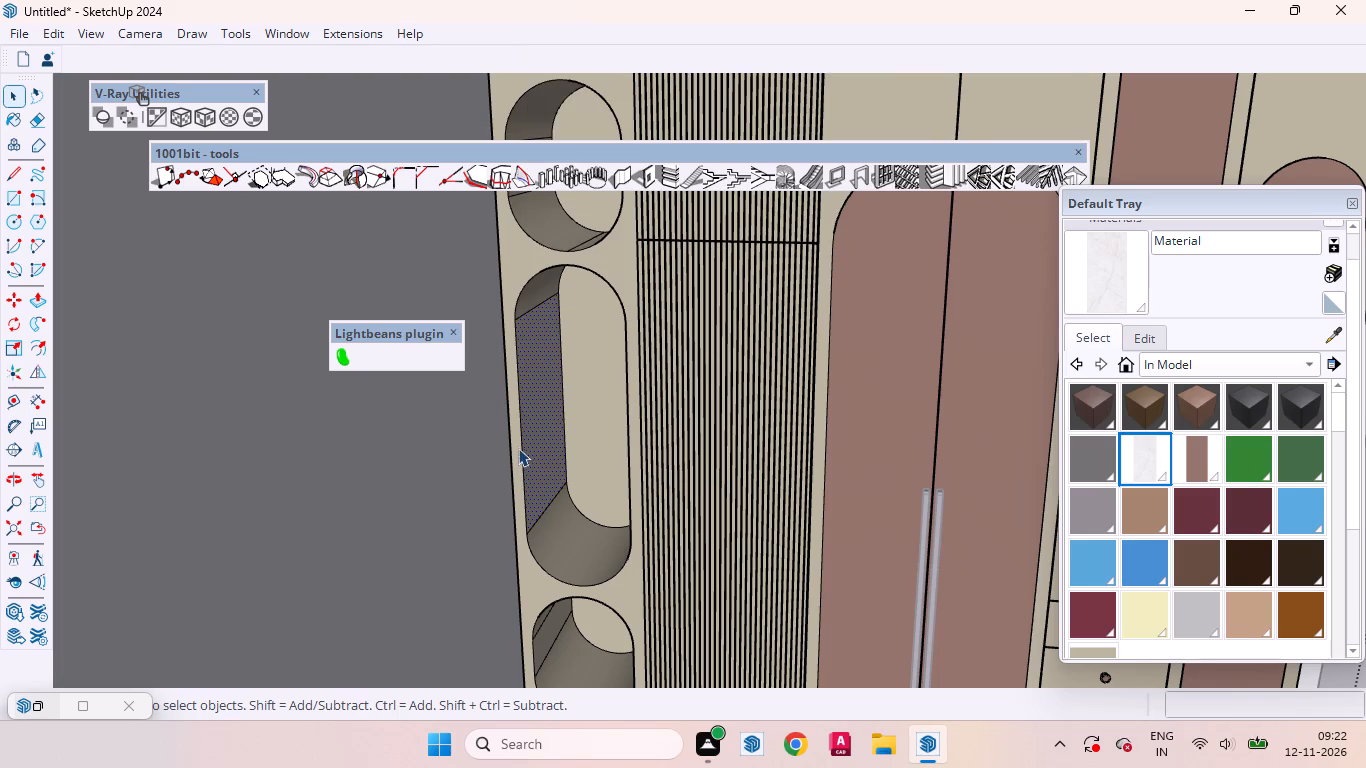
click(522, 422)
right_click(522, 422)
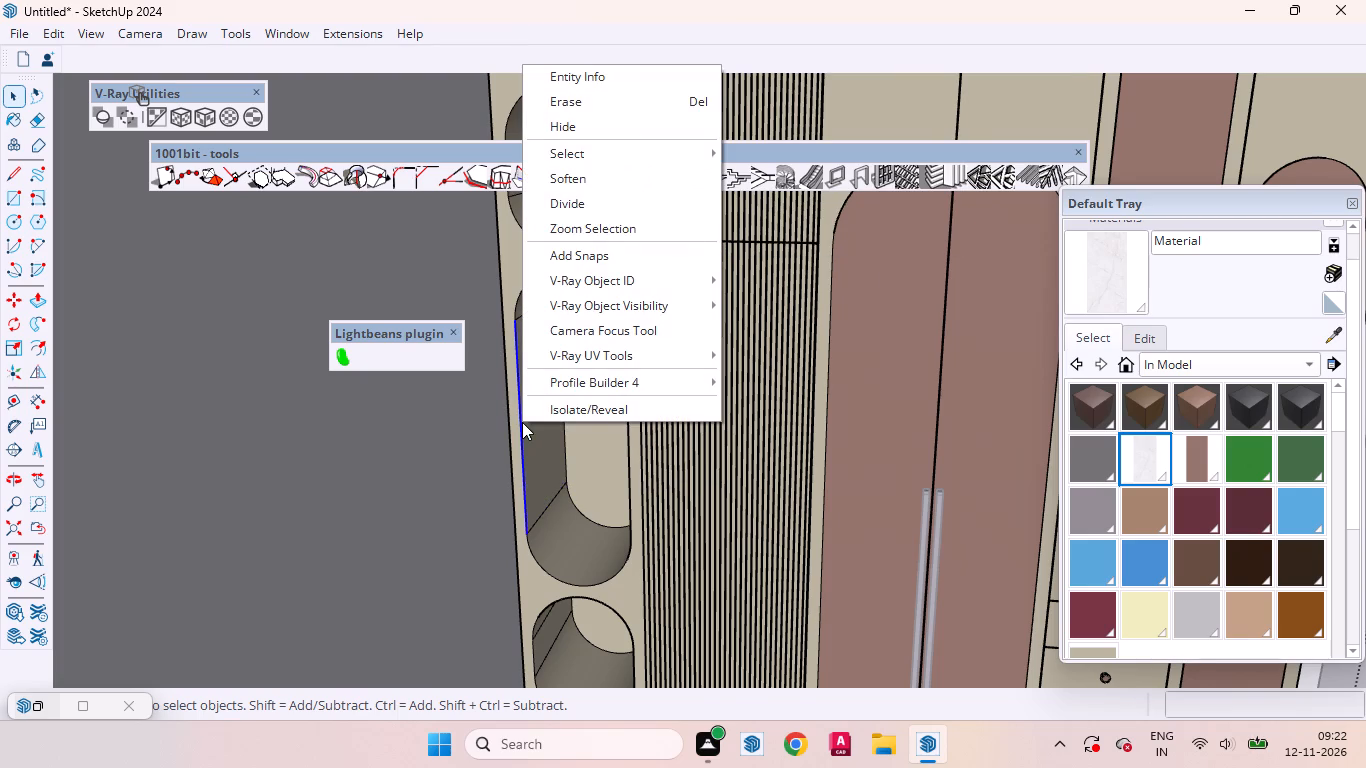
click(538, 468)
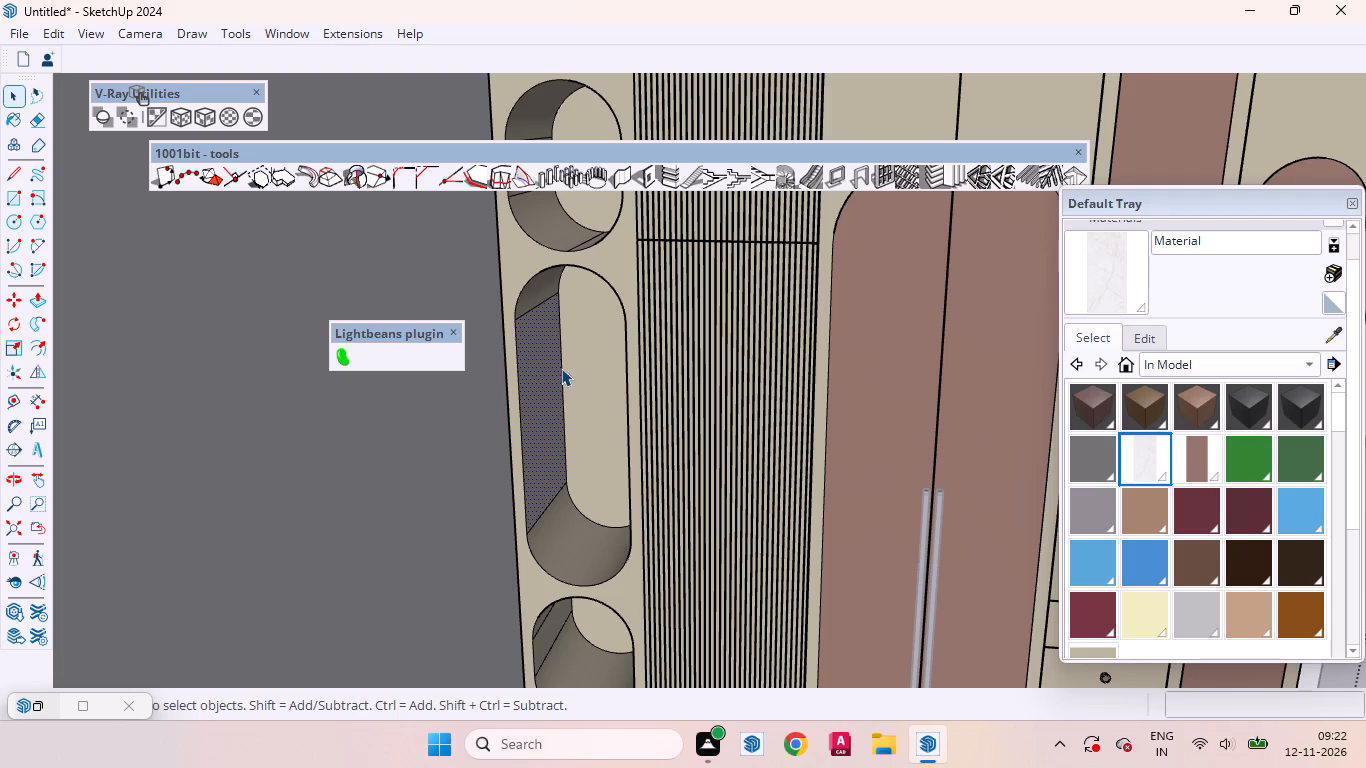
Divide the rear vertical edge of the tall middle niche, on the side nearest the room's side wall, into 2 segments.
click(562, 364)
right_click(562, 364)
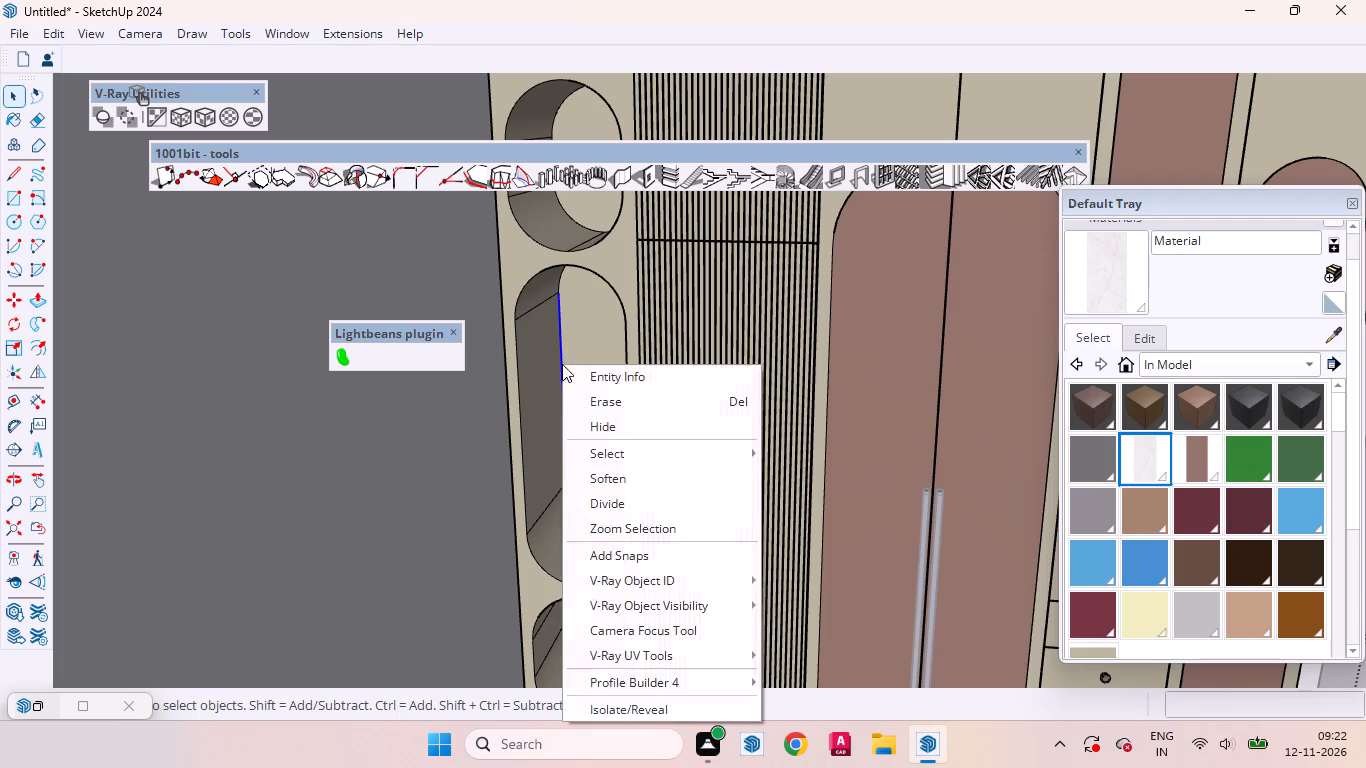
click(606, 501)
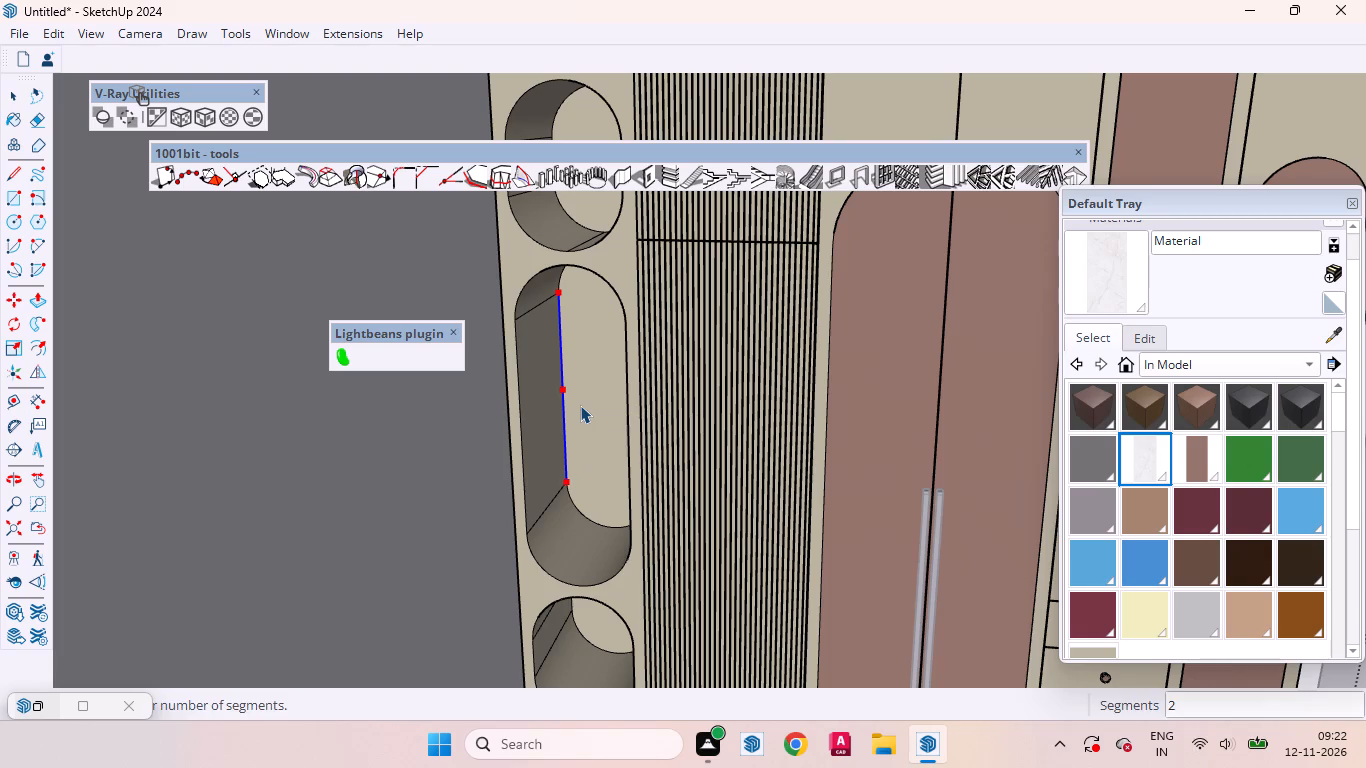
Draw a horizontal 1' 5" line across the tall niche's back panel where the upper arch begins, and select the face below it.
middle_drag(582, 423, 676, 334)
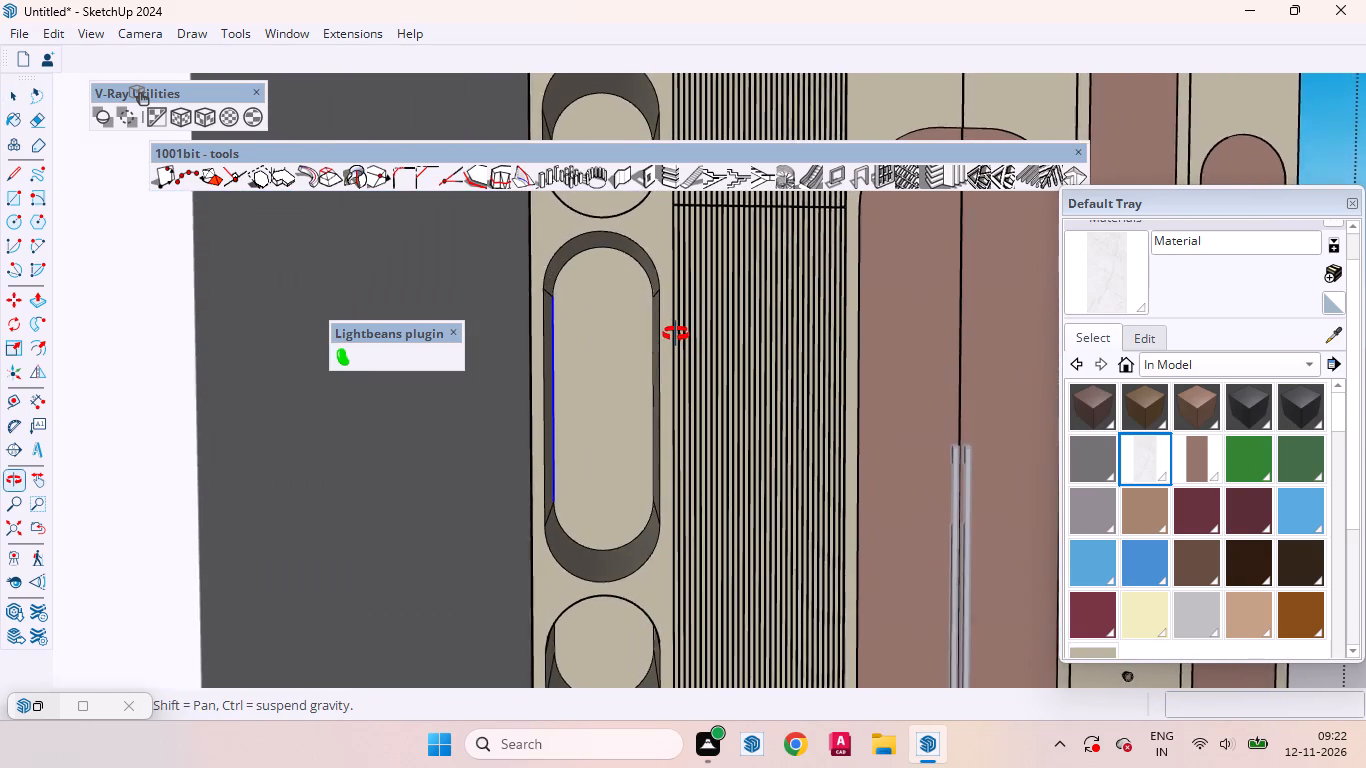
middle_drag(676, 334, 672, 346)
key(l)
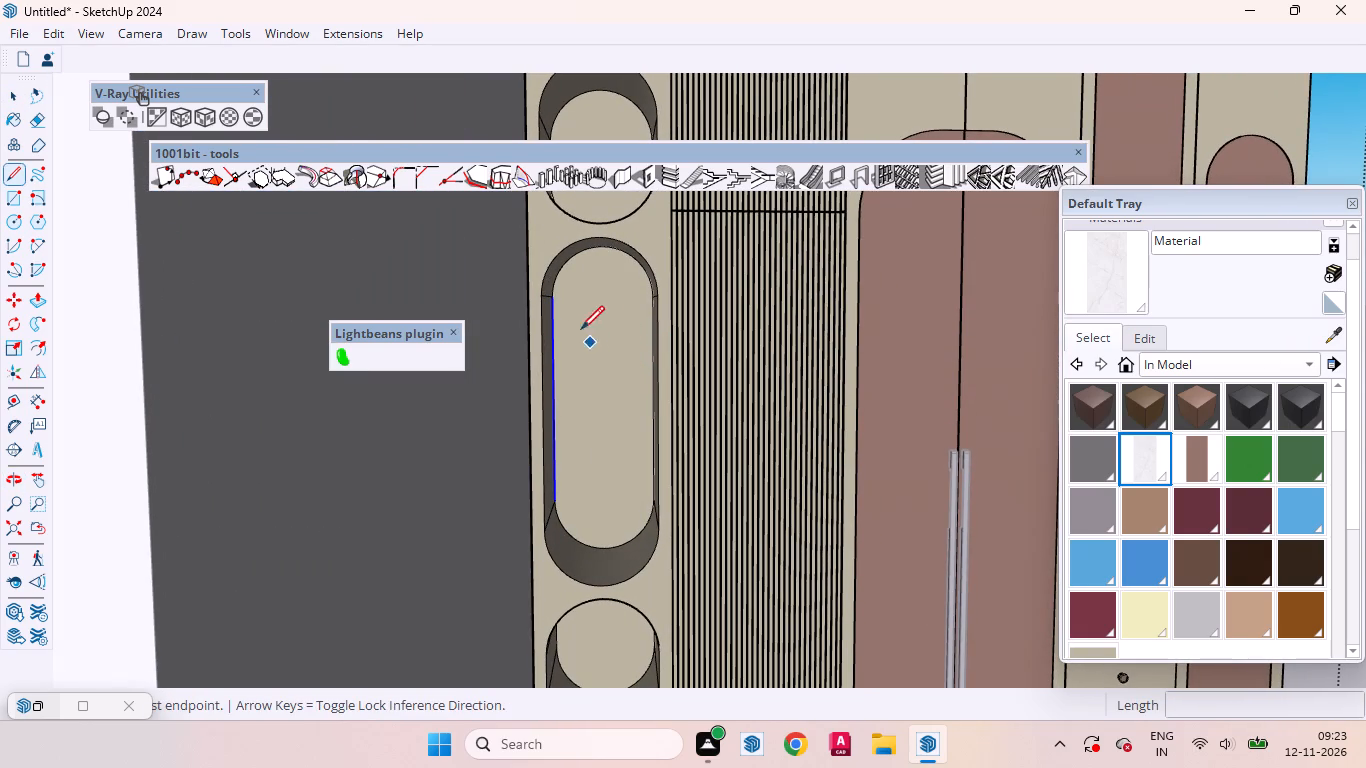
click(556, 299)
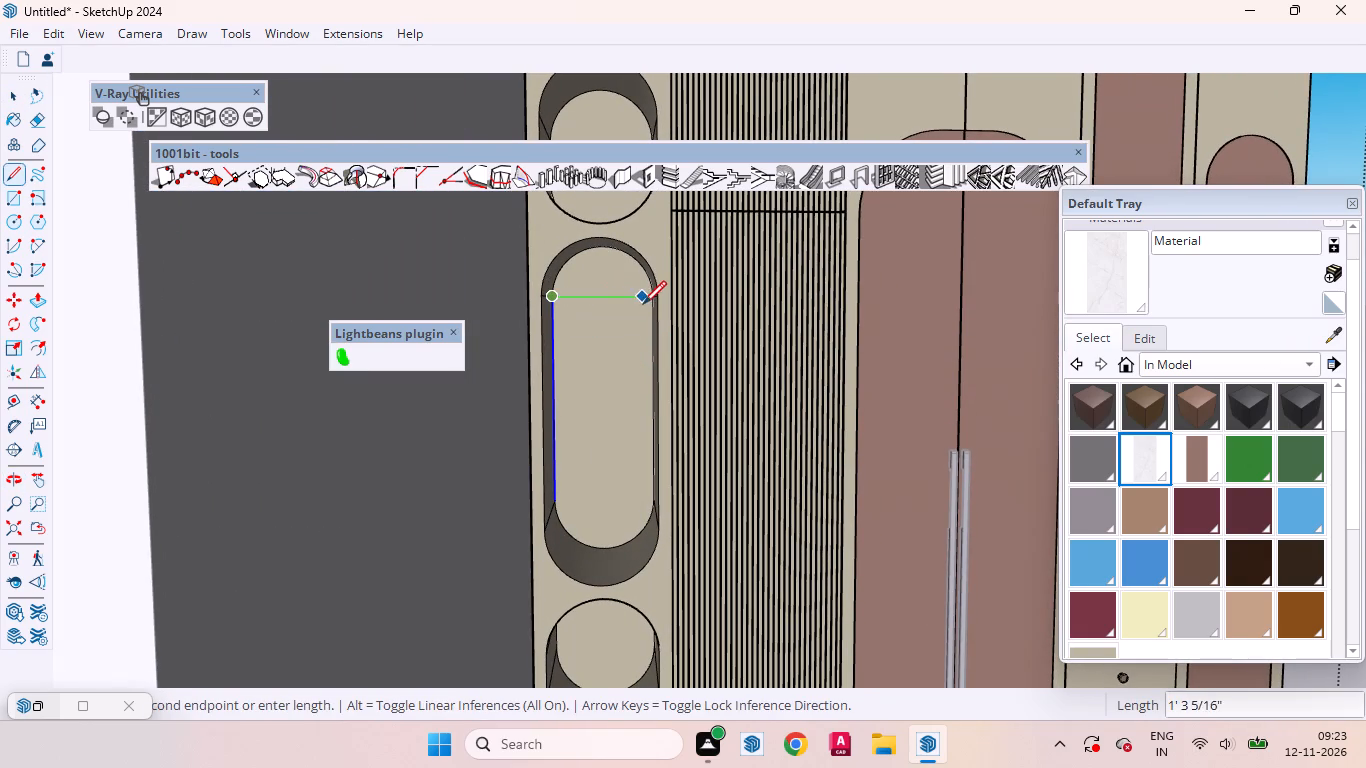
scroll(632, 308, up, 9)
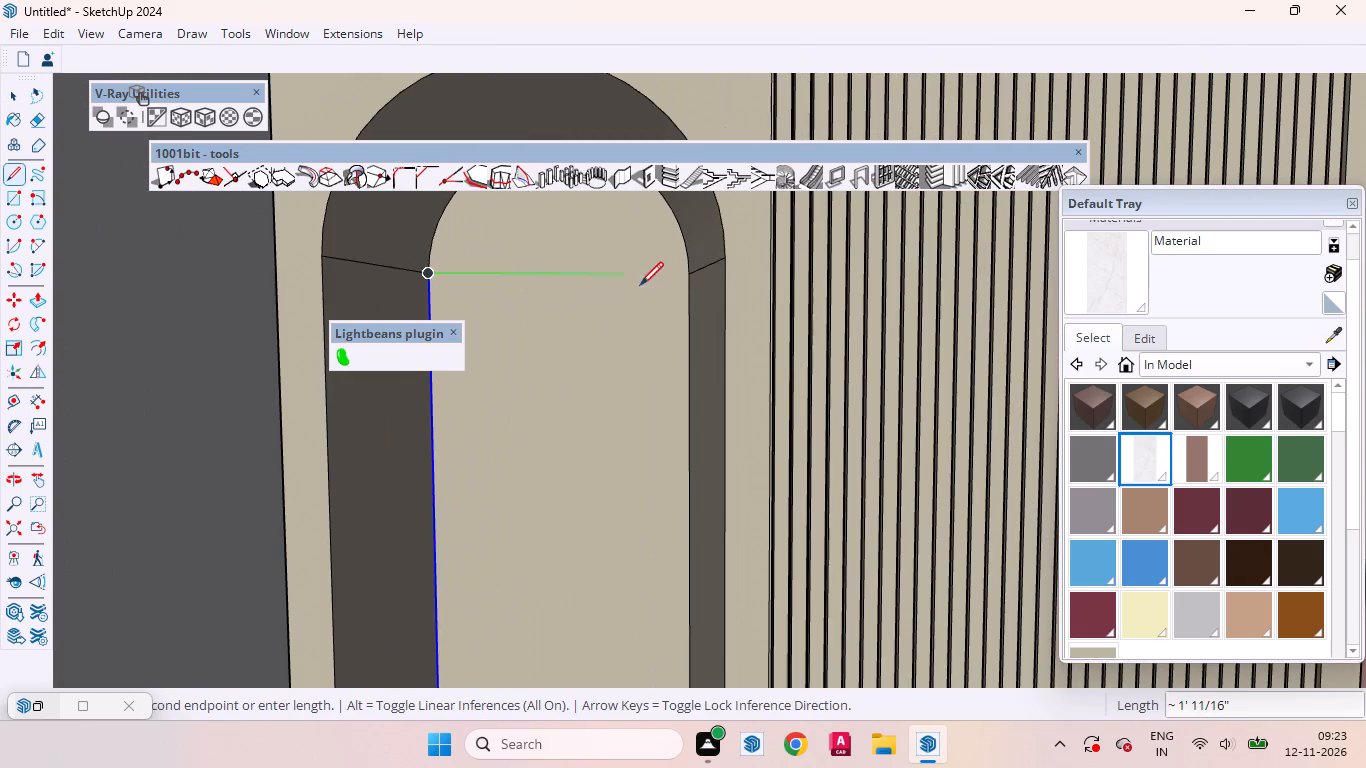
click(692, 278)
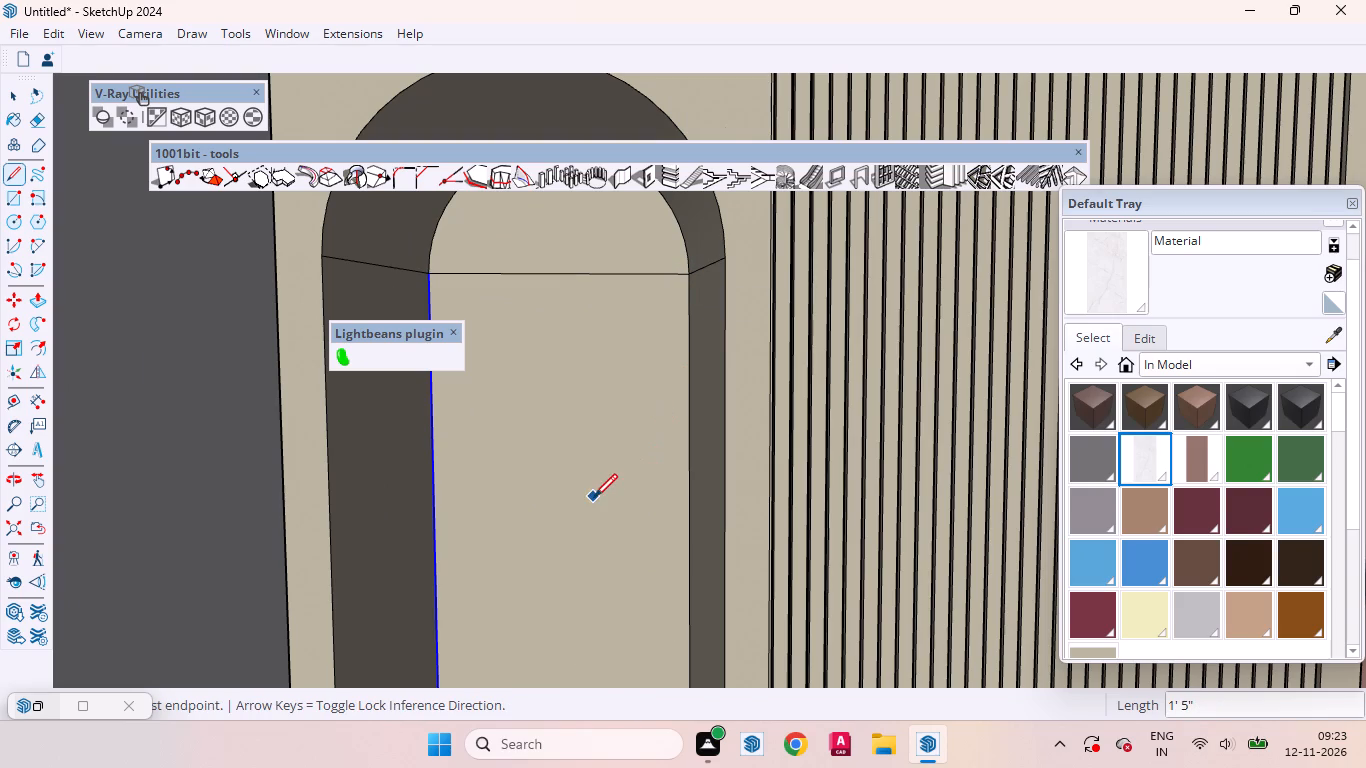
key(space)
click(603, 479)
Draw a horizontal 1' 5" line across the tall niche's back panel at mid-height, between the two vertical edges.
scroll(588, 430, down, 8)
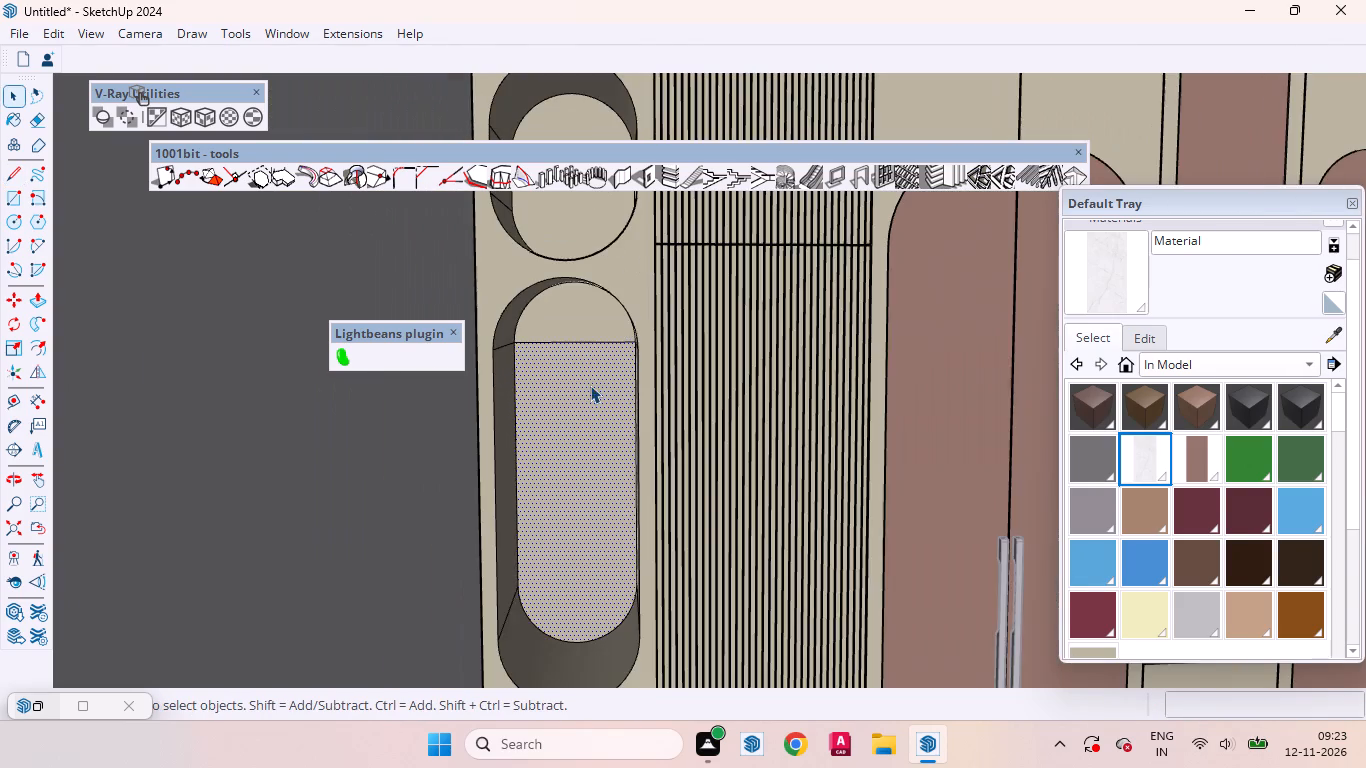
middle_drag(543, 561, 506, 526)
key(l)
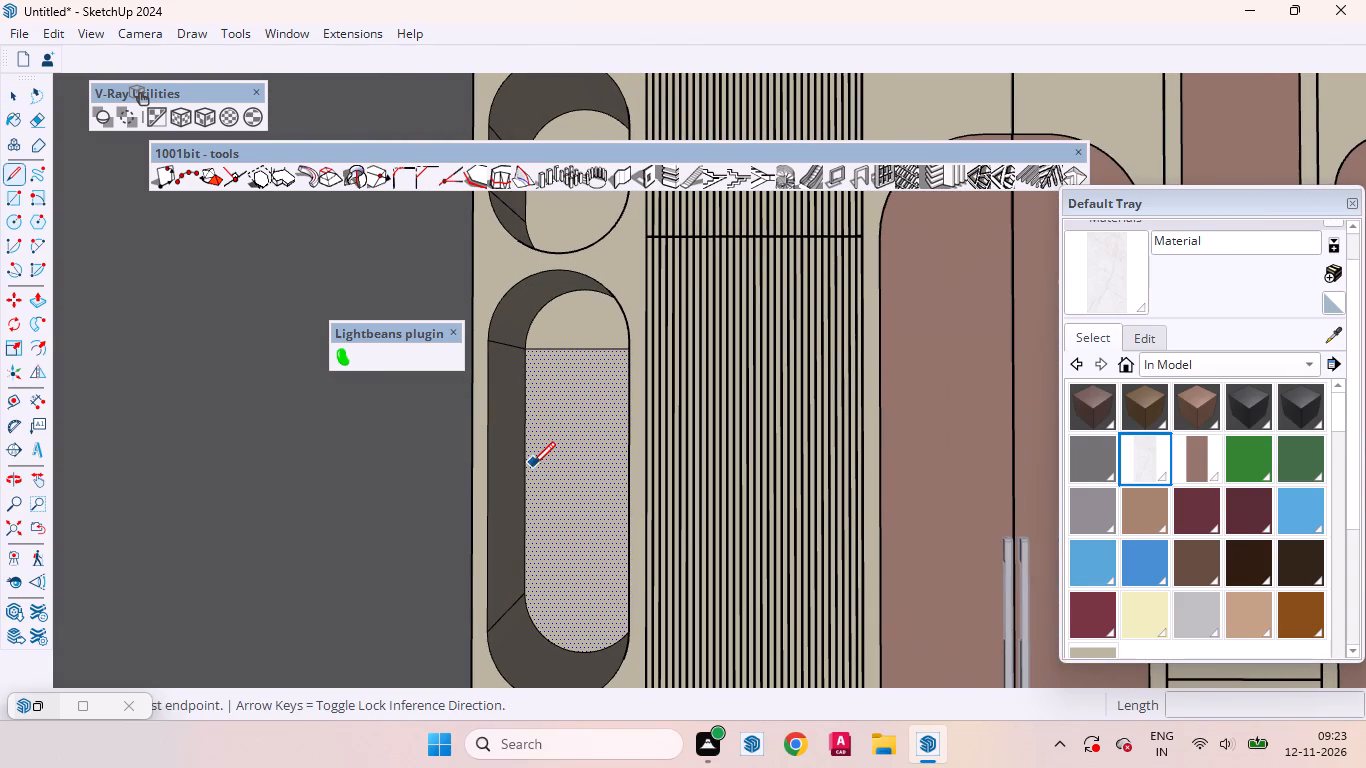
click(528, 475)
middle_drag(579, 467, 700, 514)
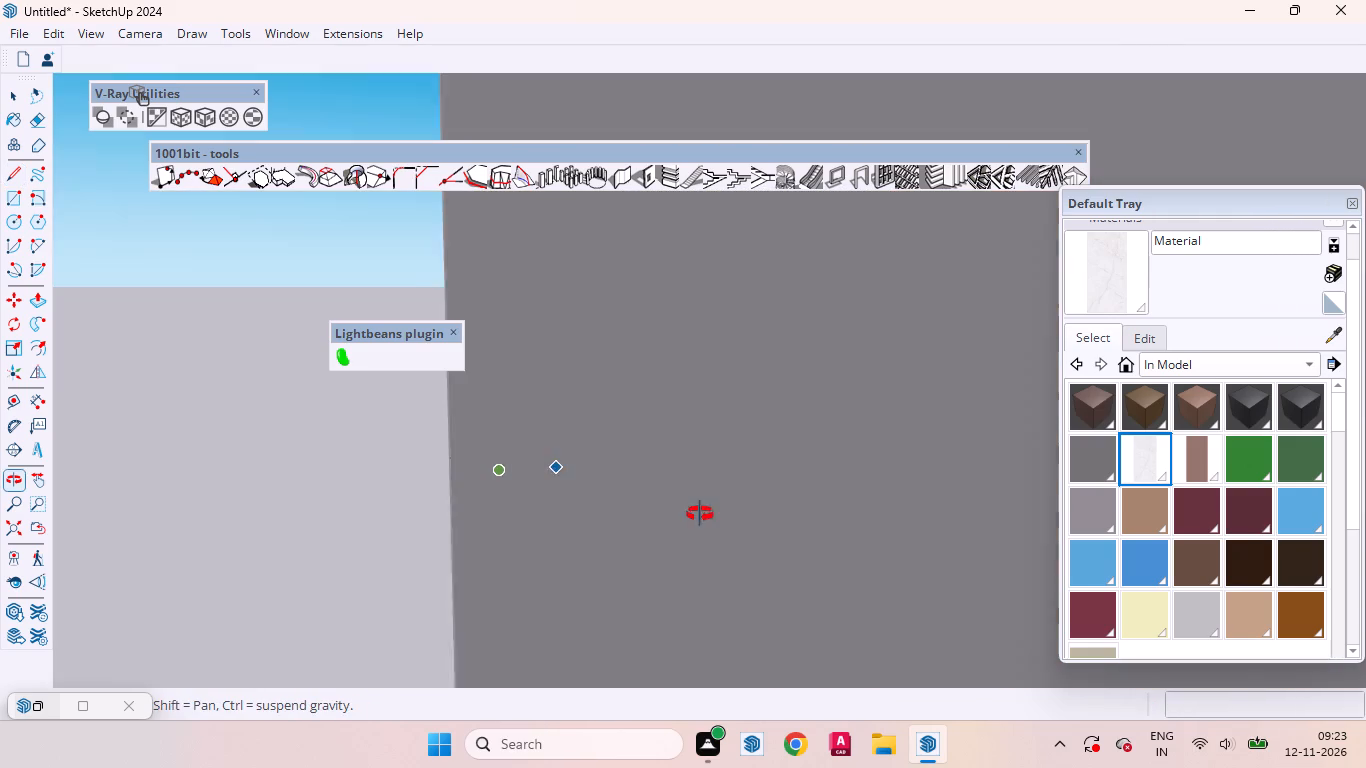
middle_drag(700, 514, 698, 512)
click(36, 525)
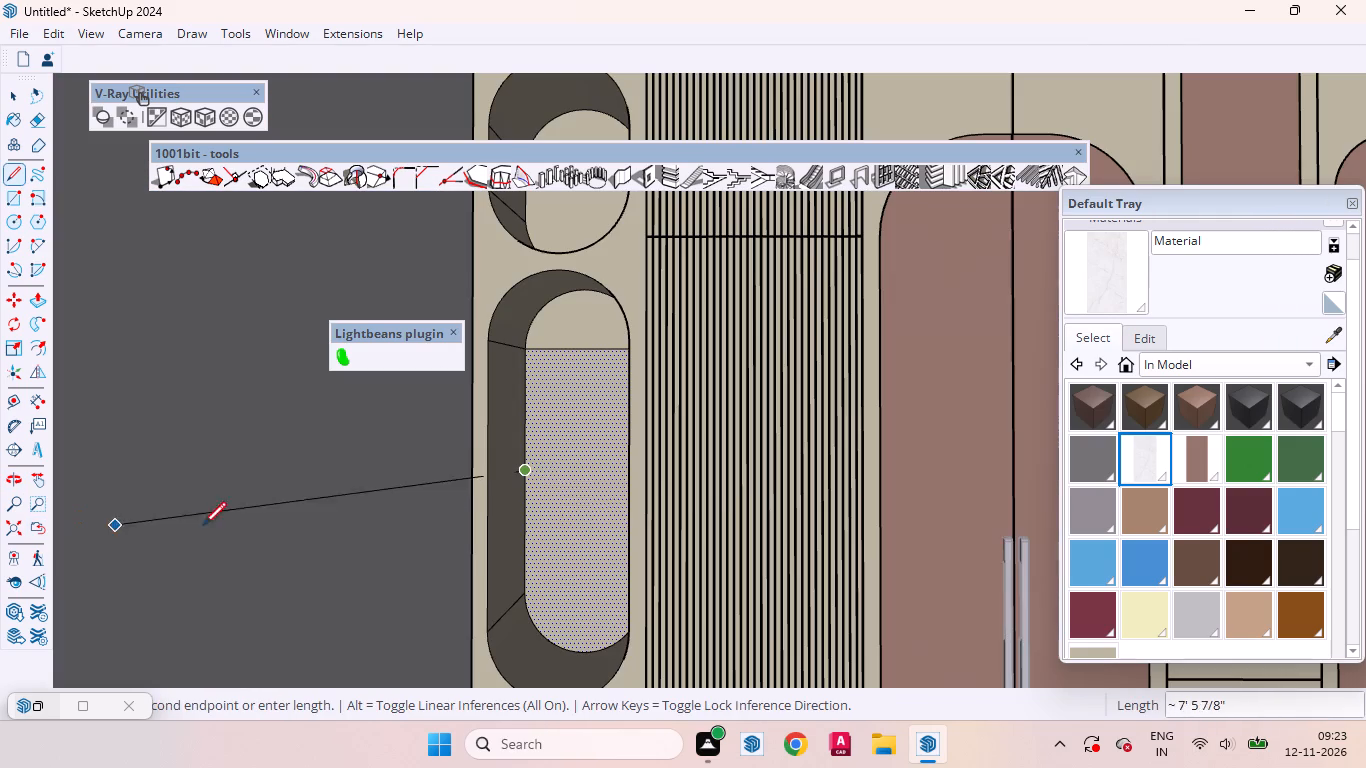
middle_drag(565, 483, 643, 510)
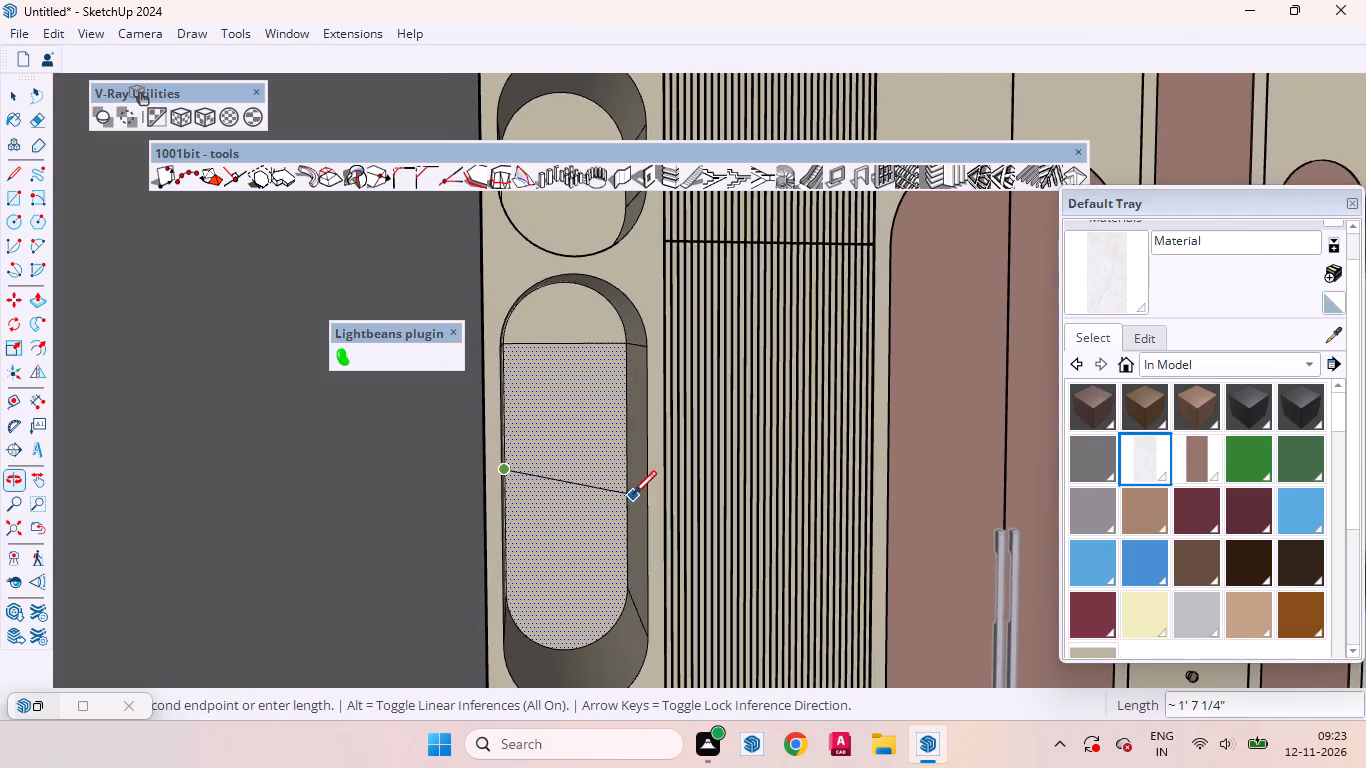
scroll(631, 491, up, 6)
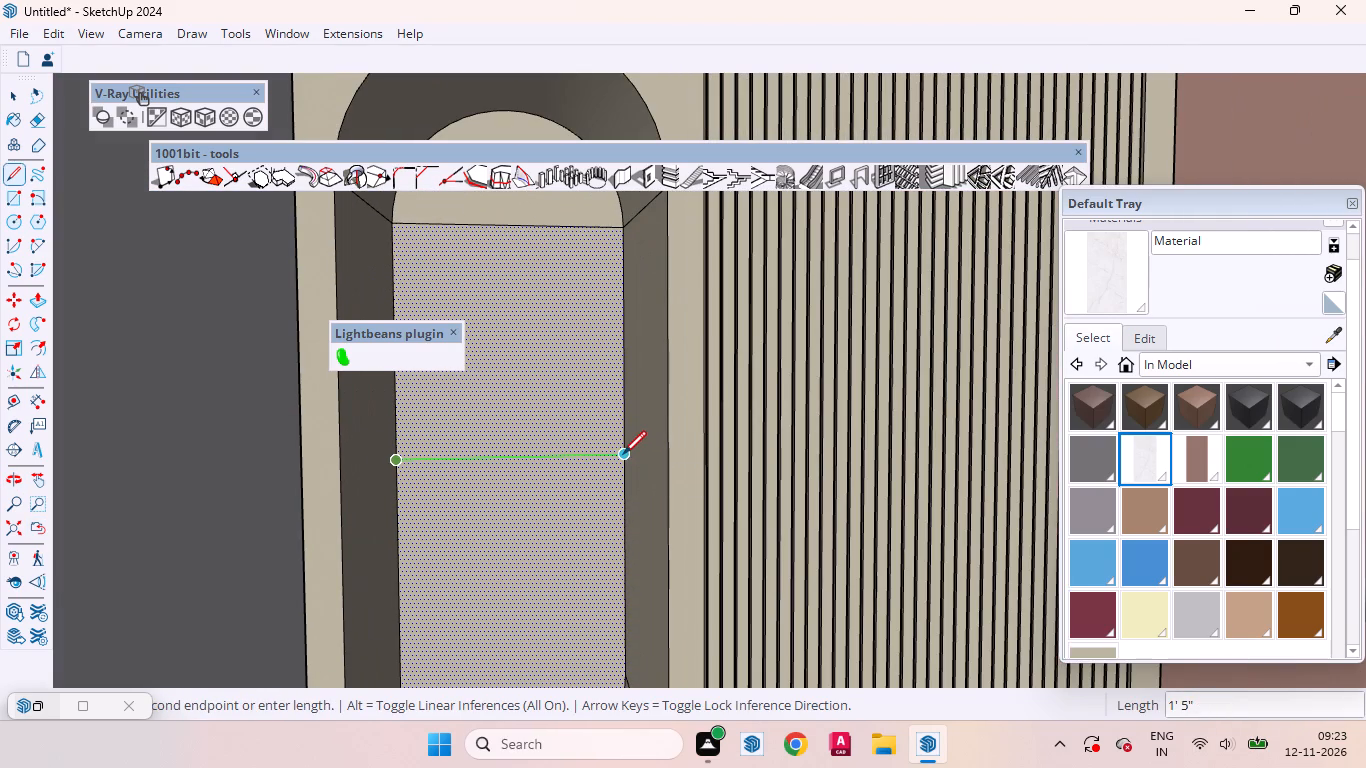
click(623, 454)
Draw a line about 1' 5" long across the tall niche's back panel where the lower arch begins, and select the face above it.
scroll(503, 570, down, 7)
scroll(501, 592, up, 2)
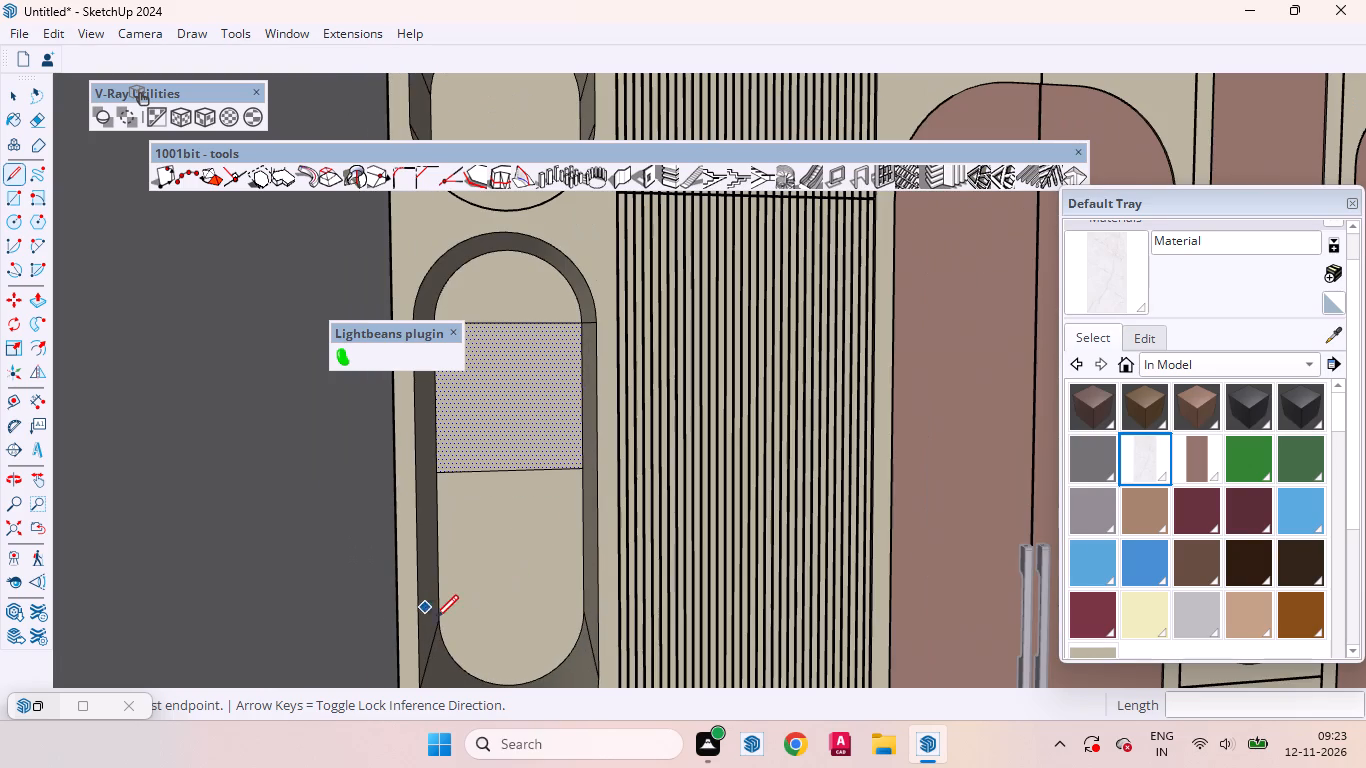
click(444, 618)
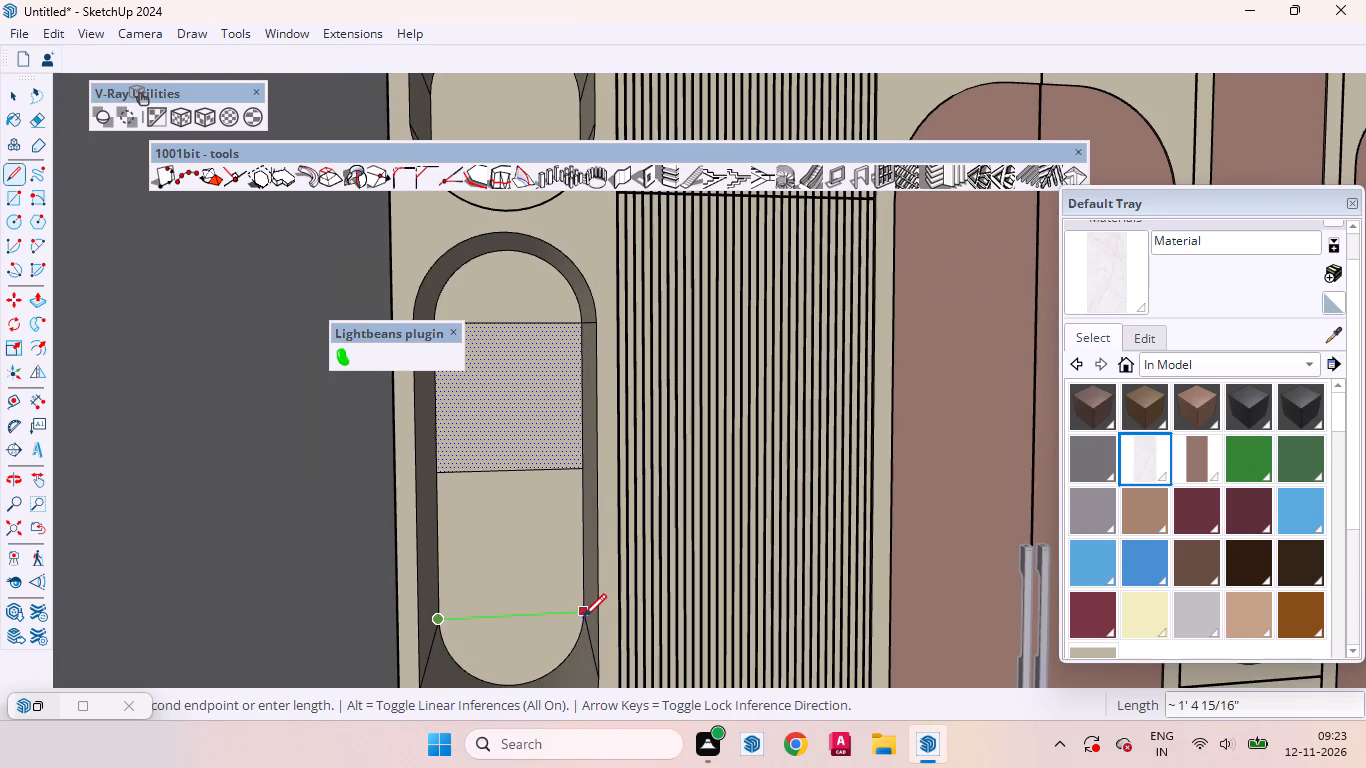
click(583, 617)
key(space)
click(516, 564)
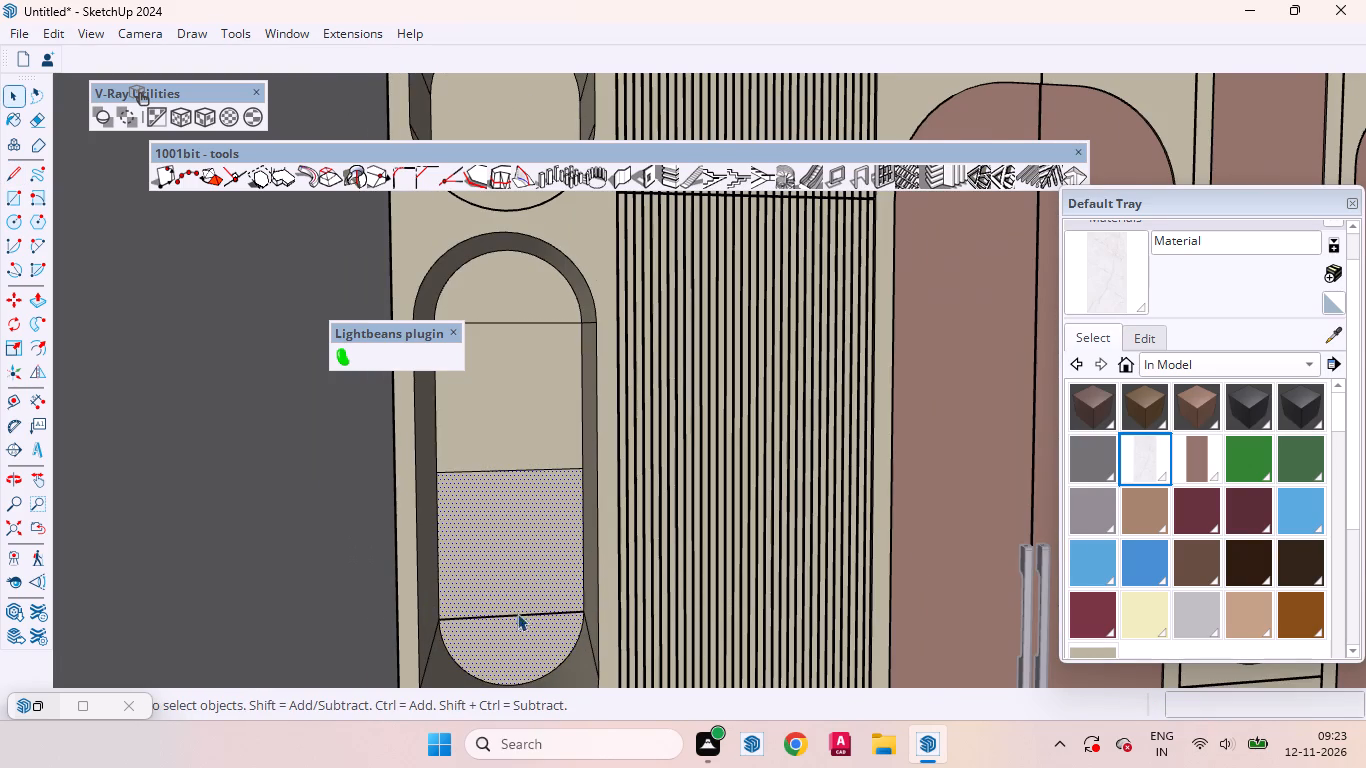
Erase the line across the tall niche's back panel where the lower arch begins, and select the face there.
scroll(520, 624, up, 3)
click(517, 611)
right_click(517, 611)
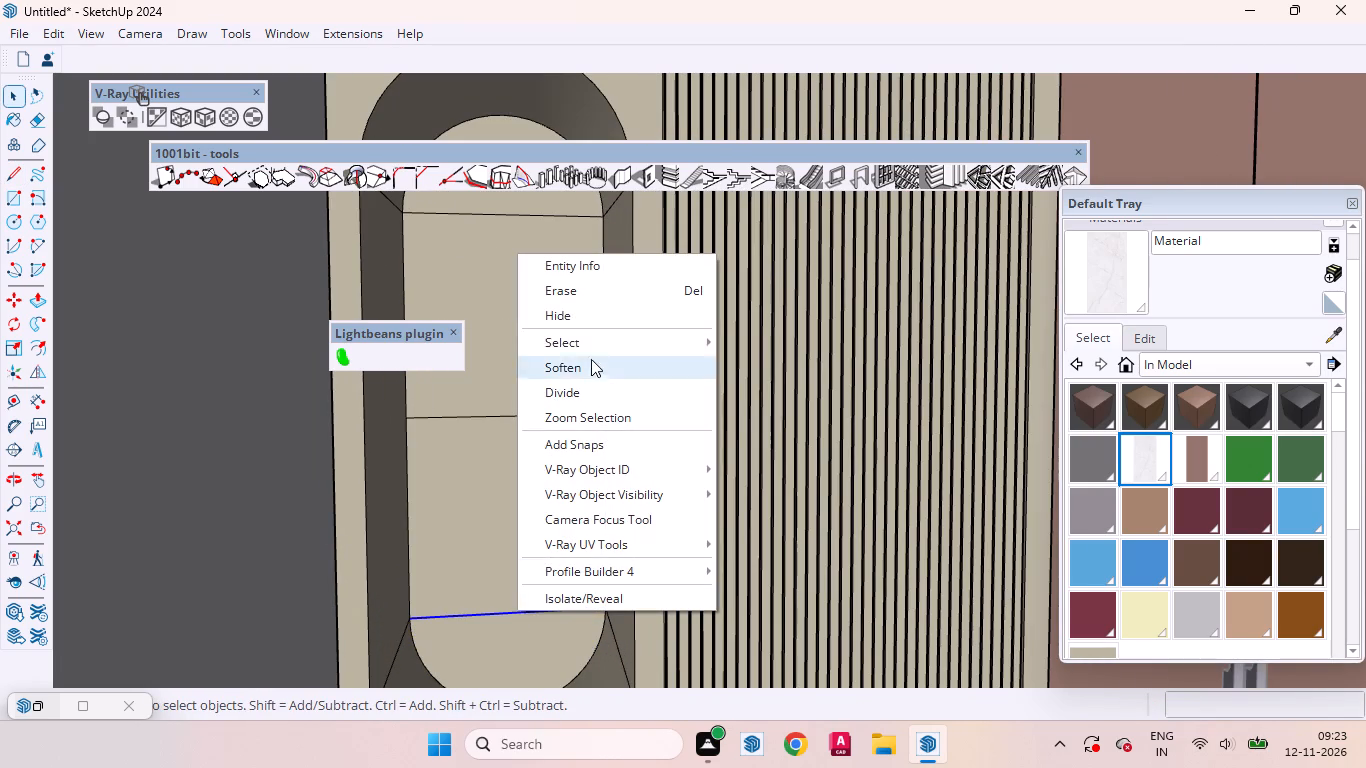
click(573, 299)
click(504, 498)
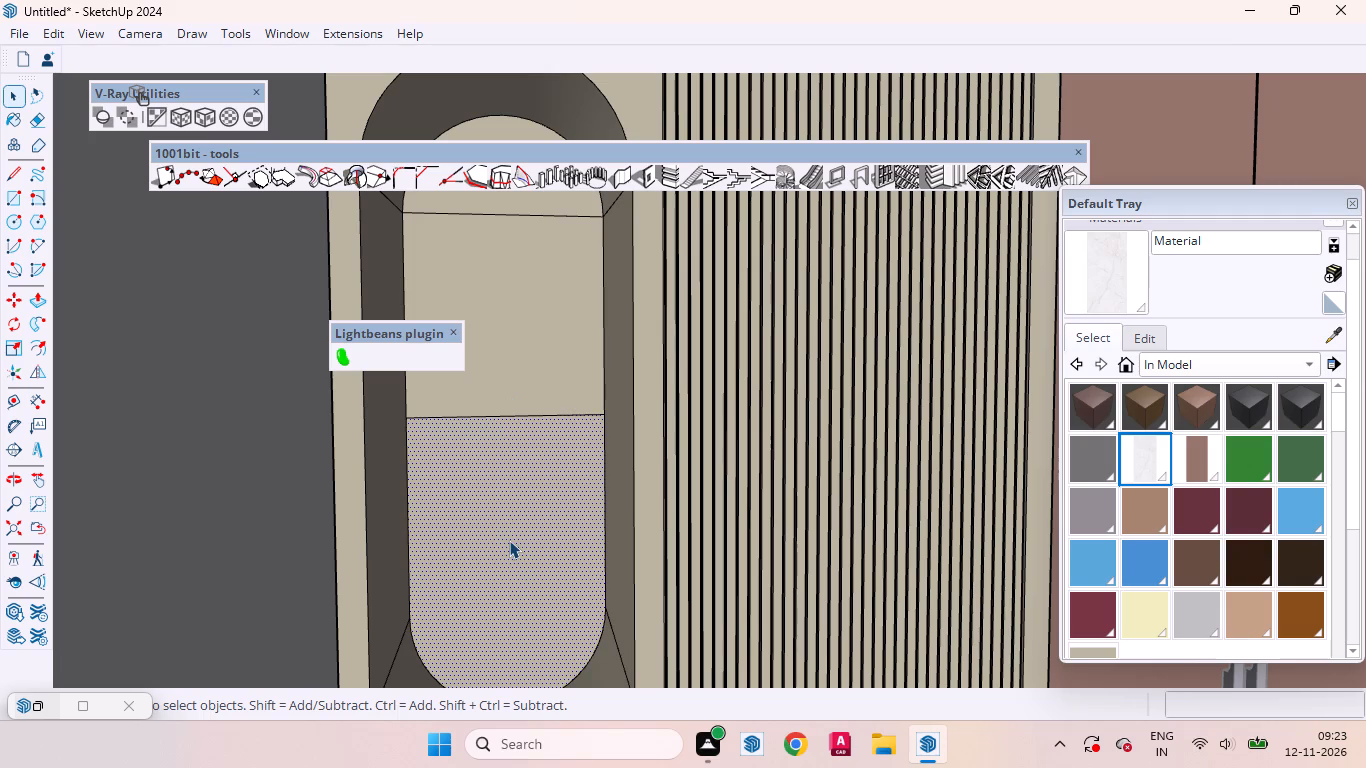
Draw a 1' 5" line across the tall niche's back panel between the two endpoints where the lower arch begins.
key(l)
scroll(500, 639, up, 7)
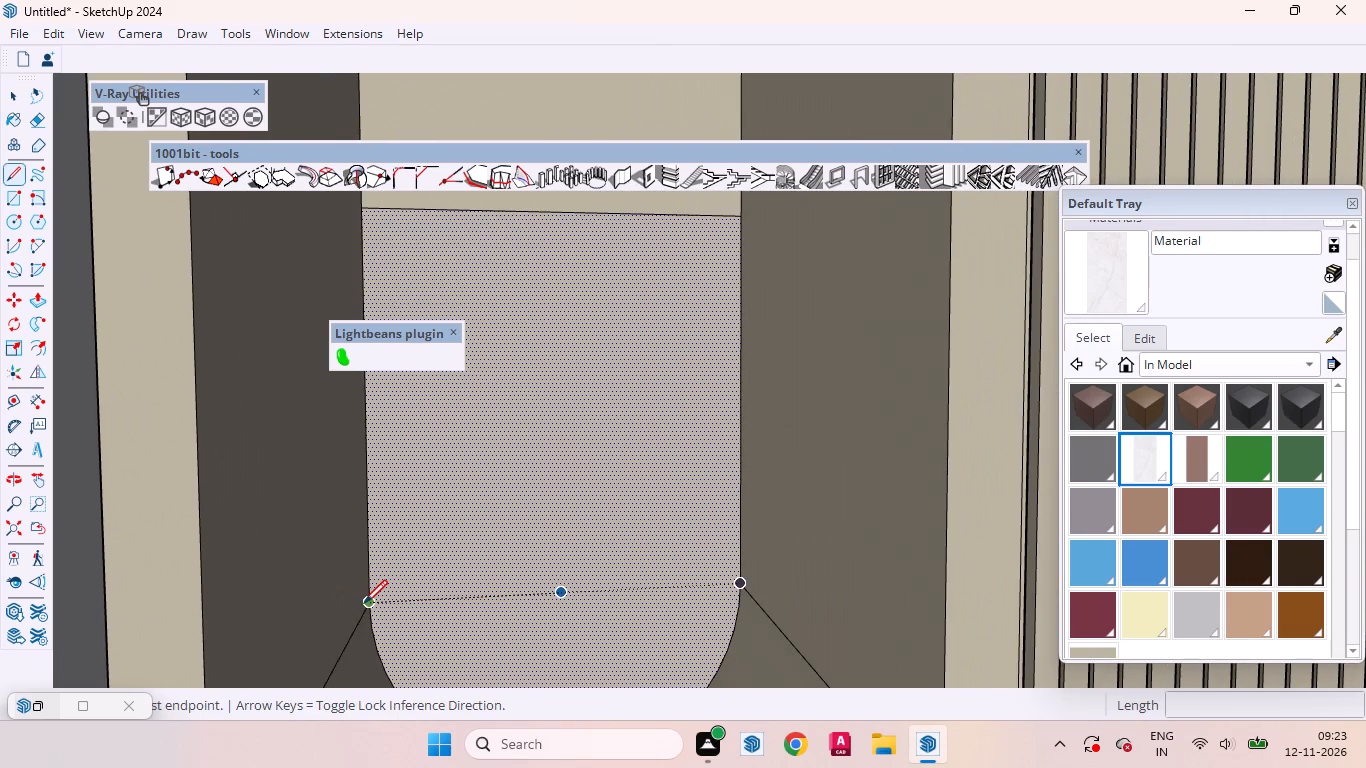
click(366, 602)
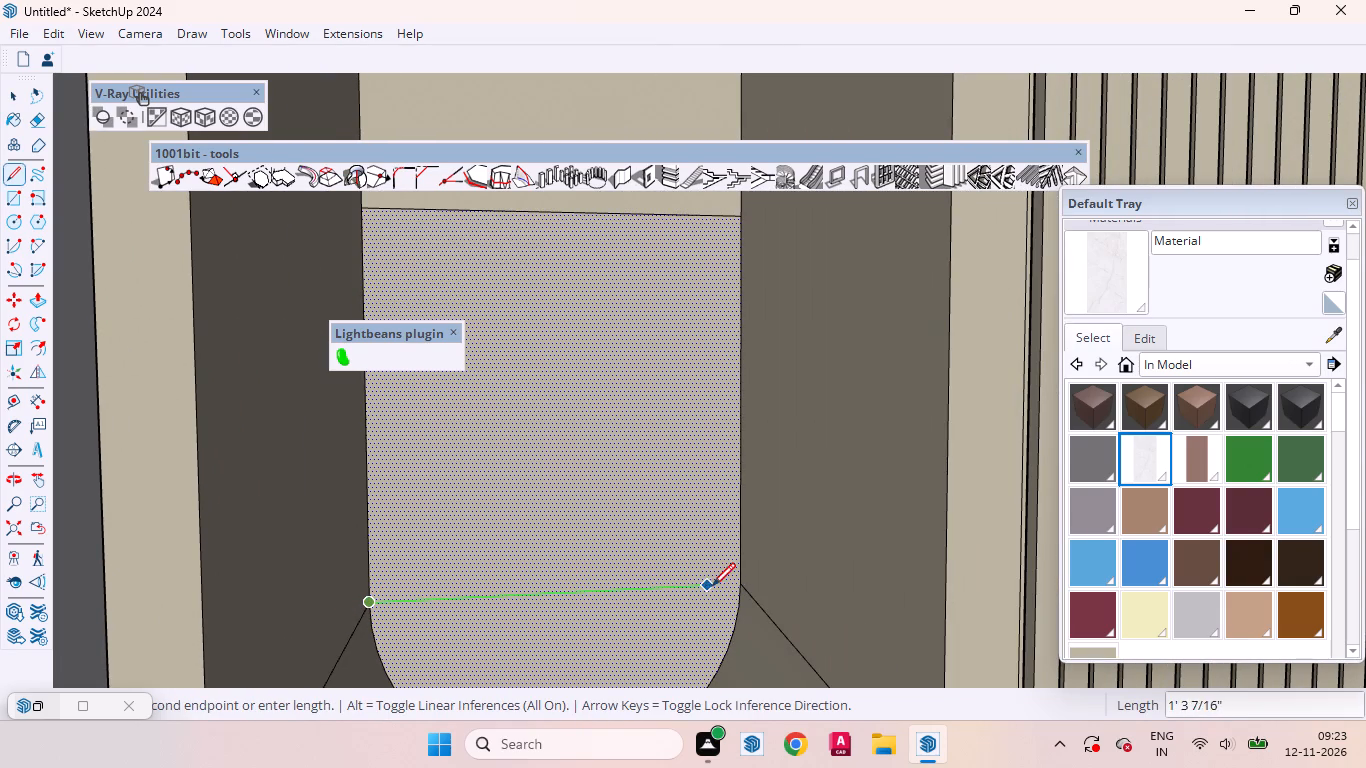
click(736, 585)
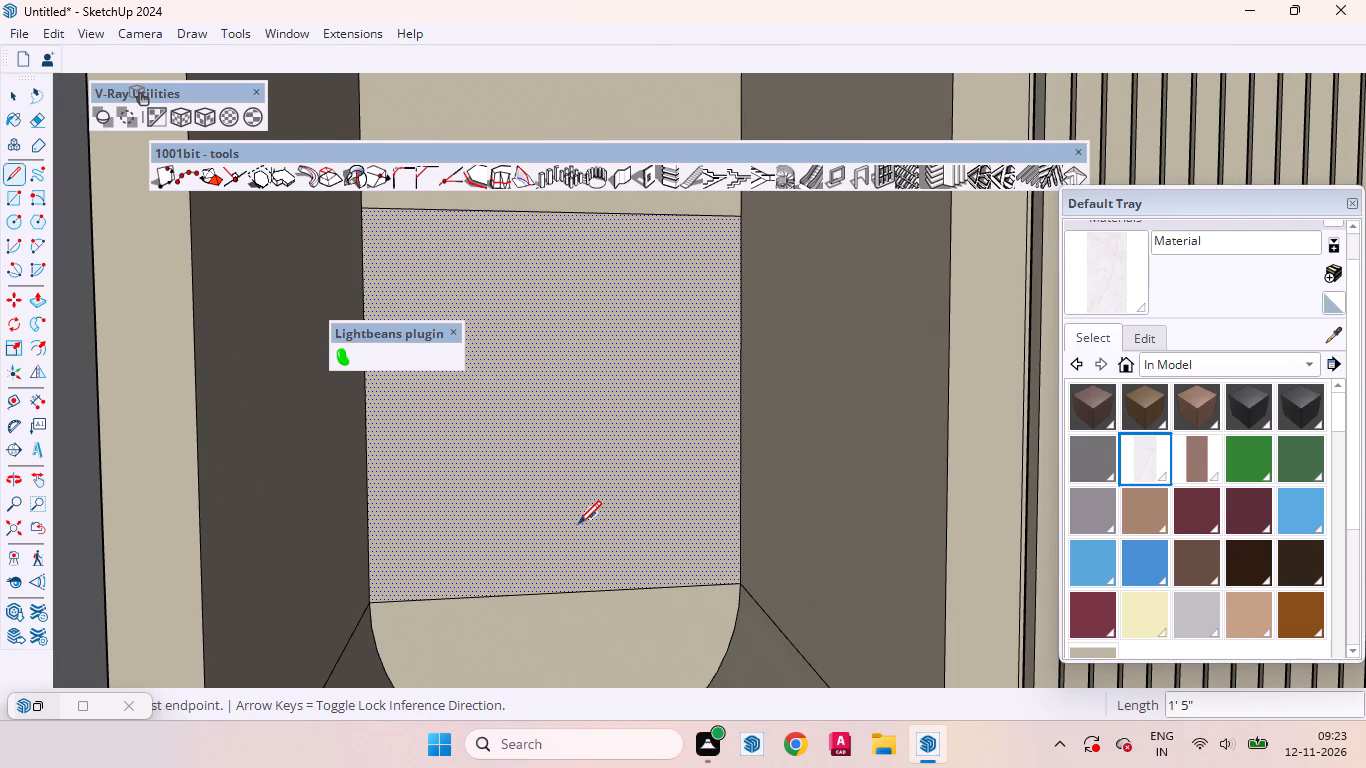
key(space)
Copy the line at the start of the lower arch 18 mm upward on the tall niche's back panel.
scroll(584, 508, down, 8)
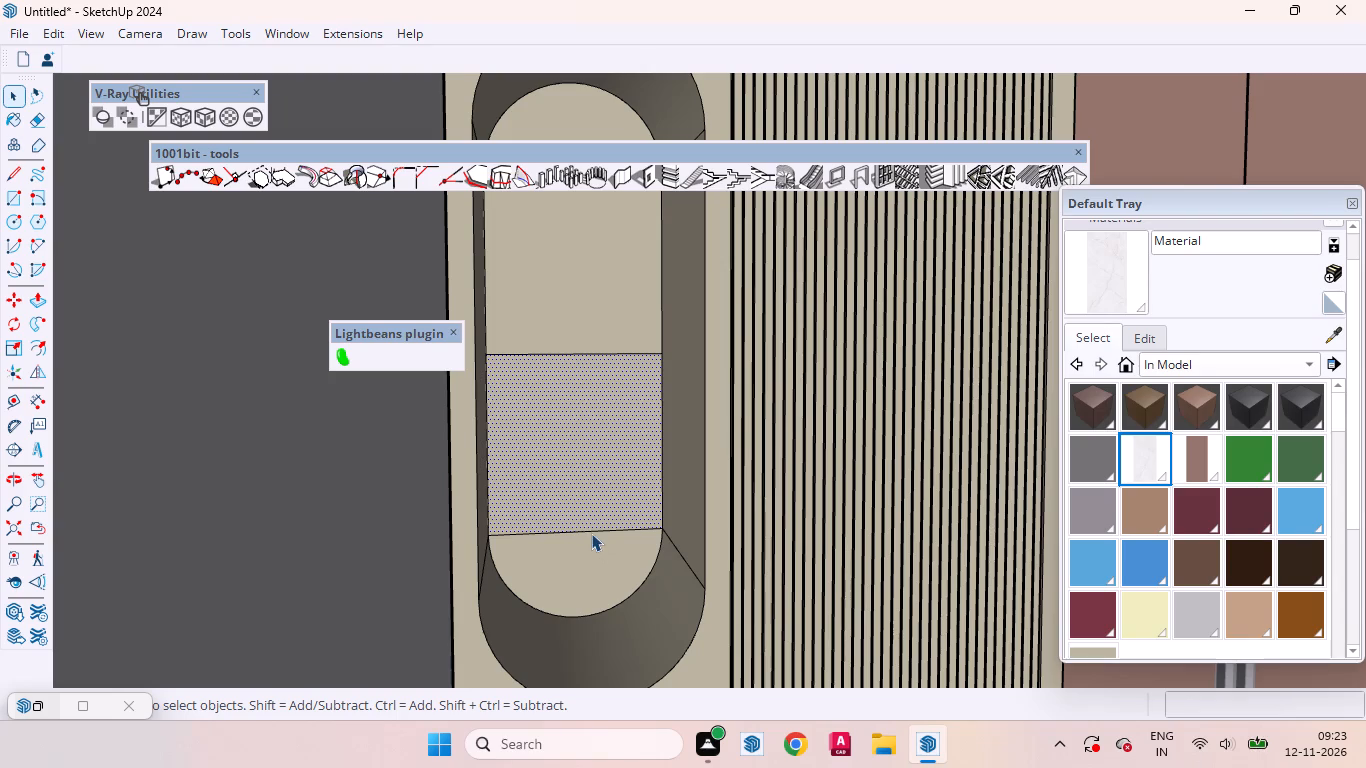
click(591, 533)
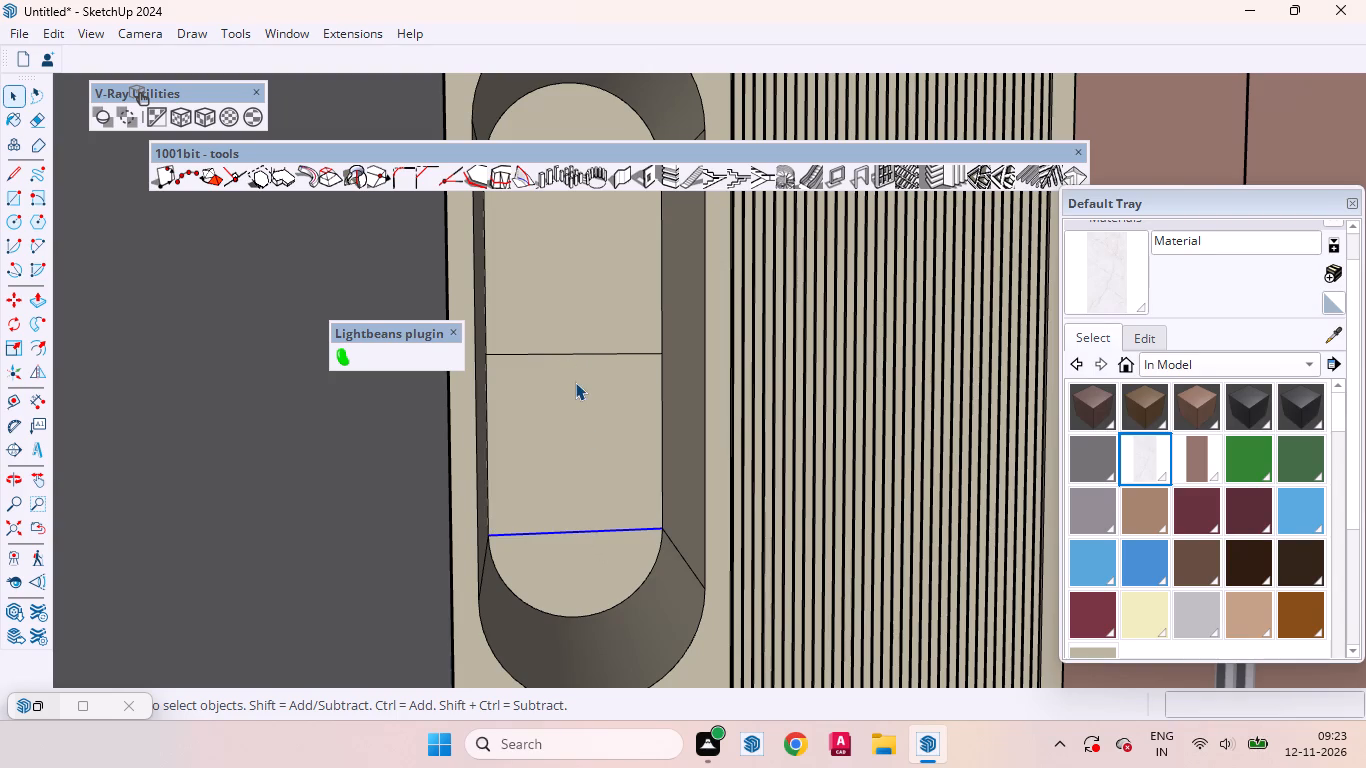
key(m)
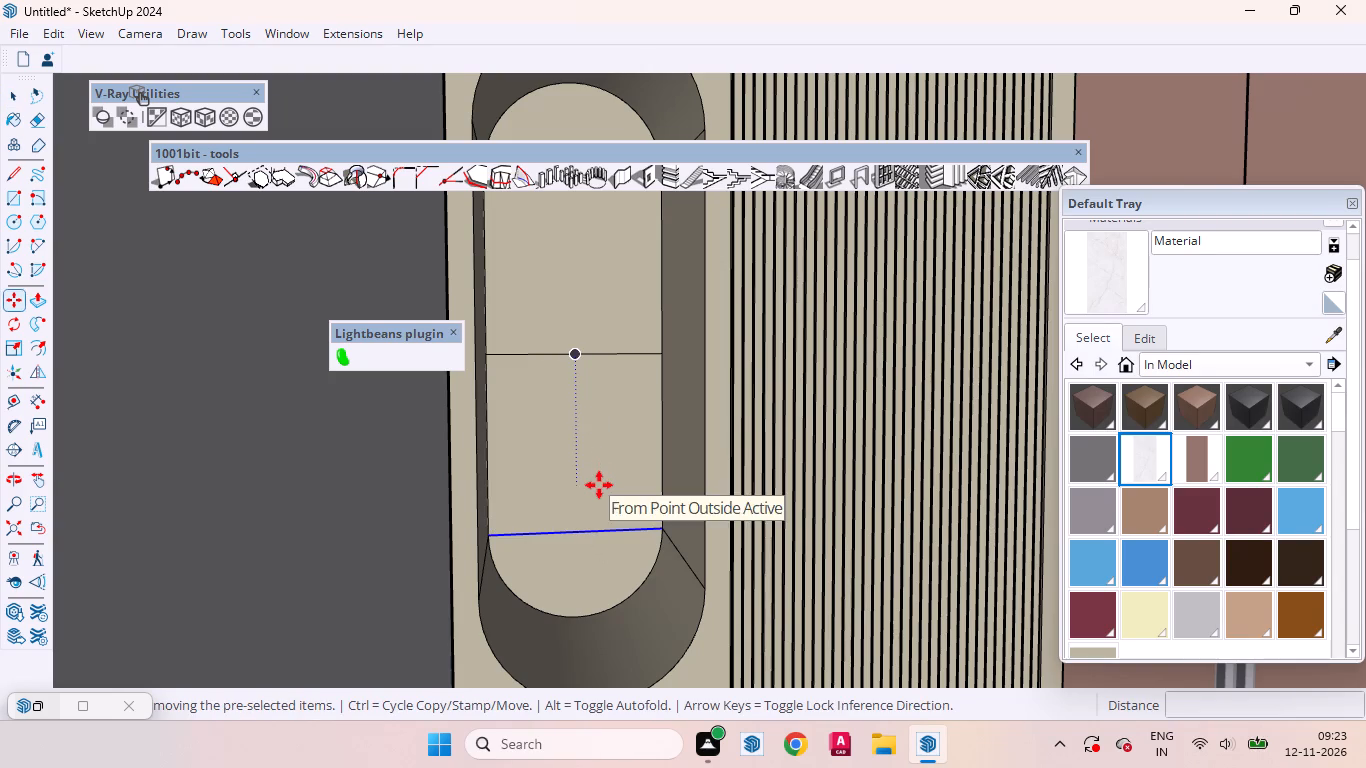
click(599, 485)
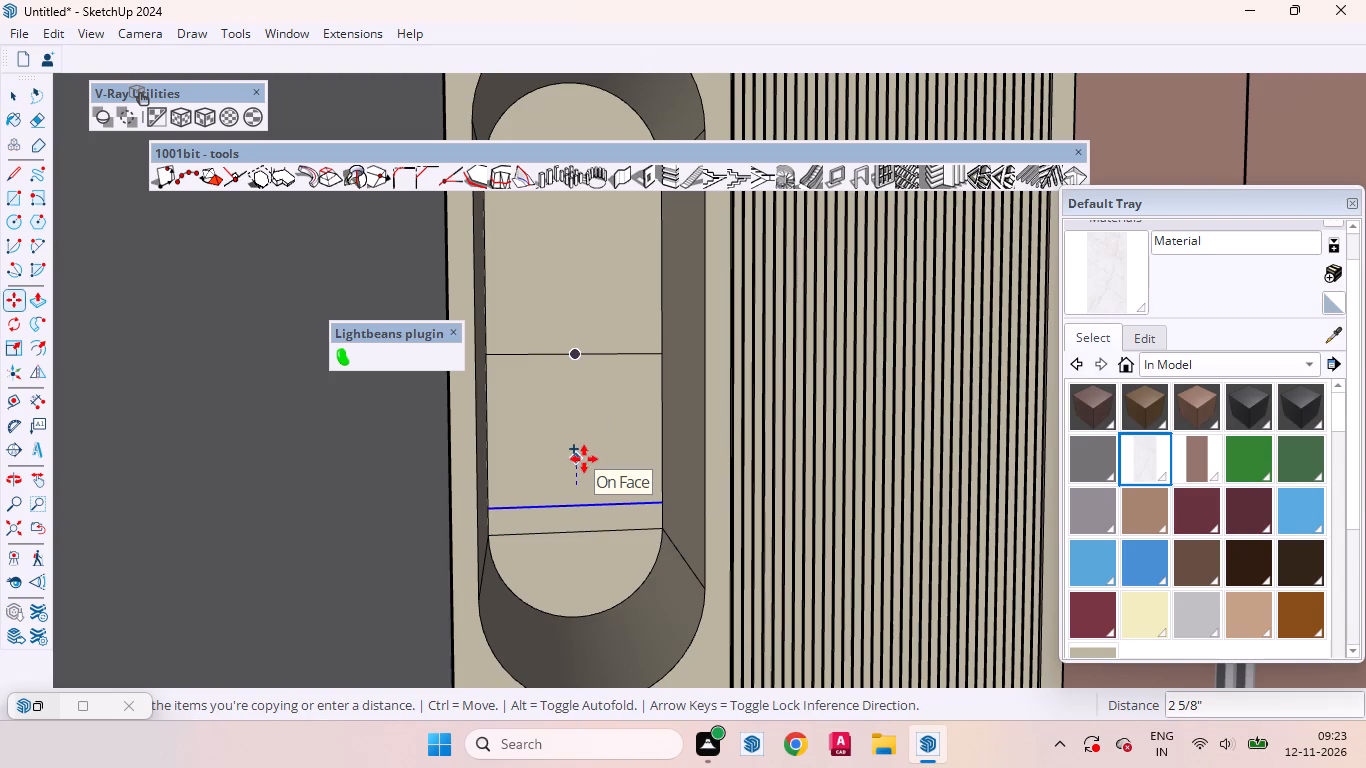
text(18mm)
key(Return)
key(space)
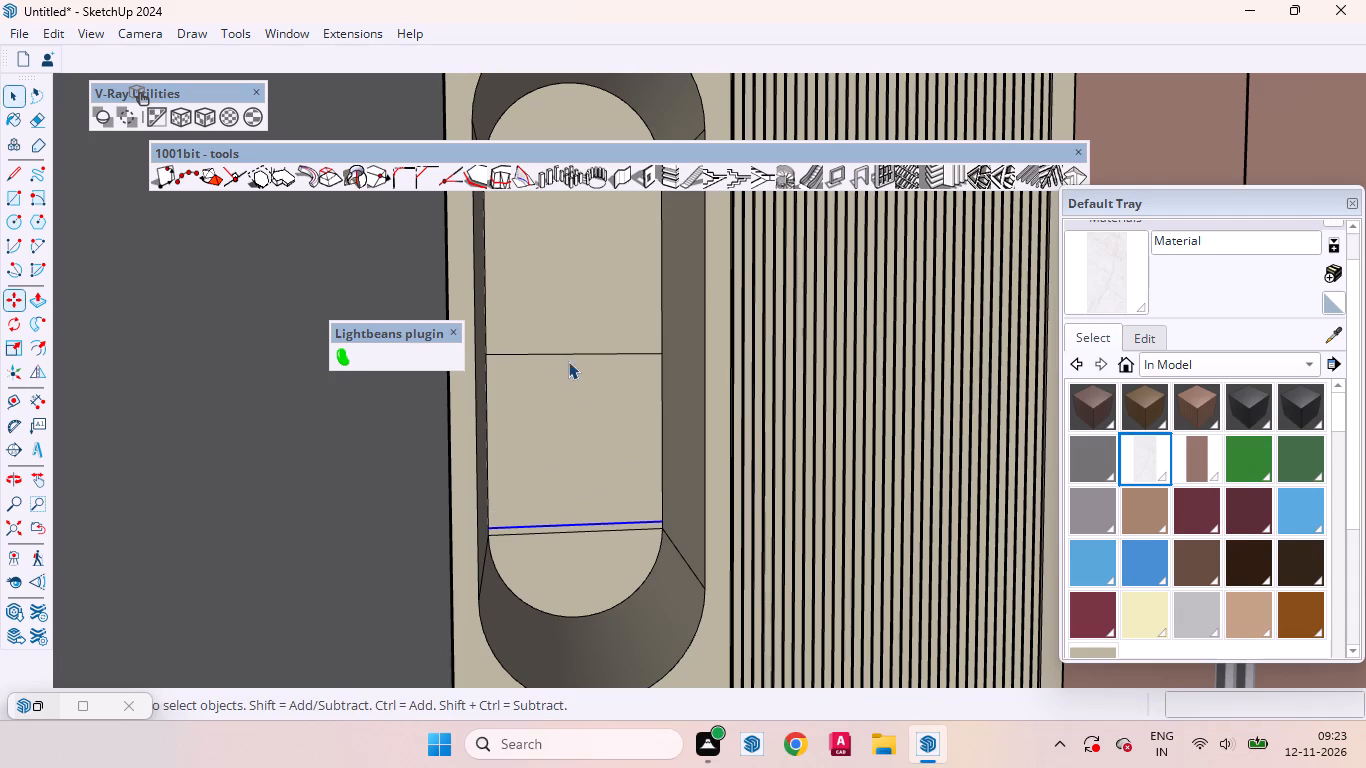
Copy the line at the start of the upper arch 18 mm downward on the tall niche's back panel.
click(563, 356)
scroll(581, 495, down, 3)
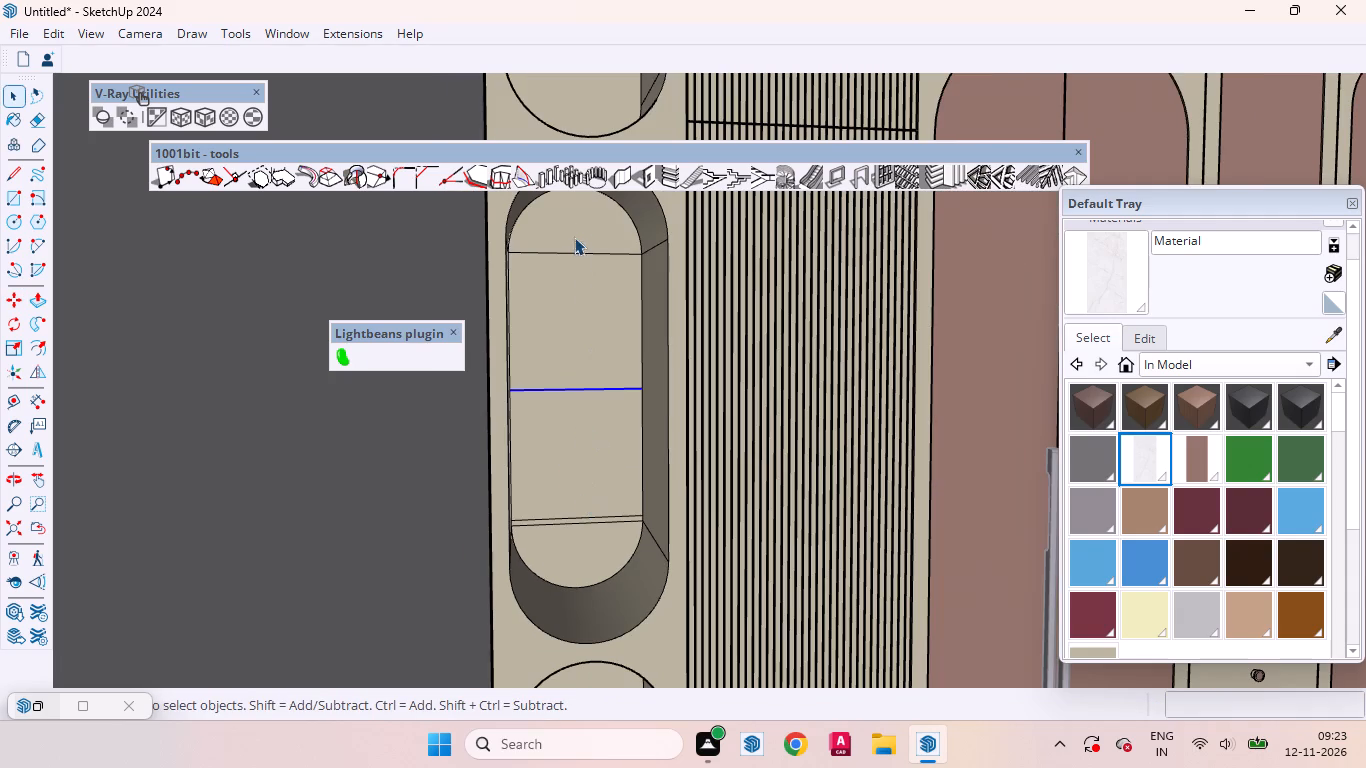
click(574, 251)
key(m)
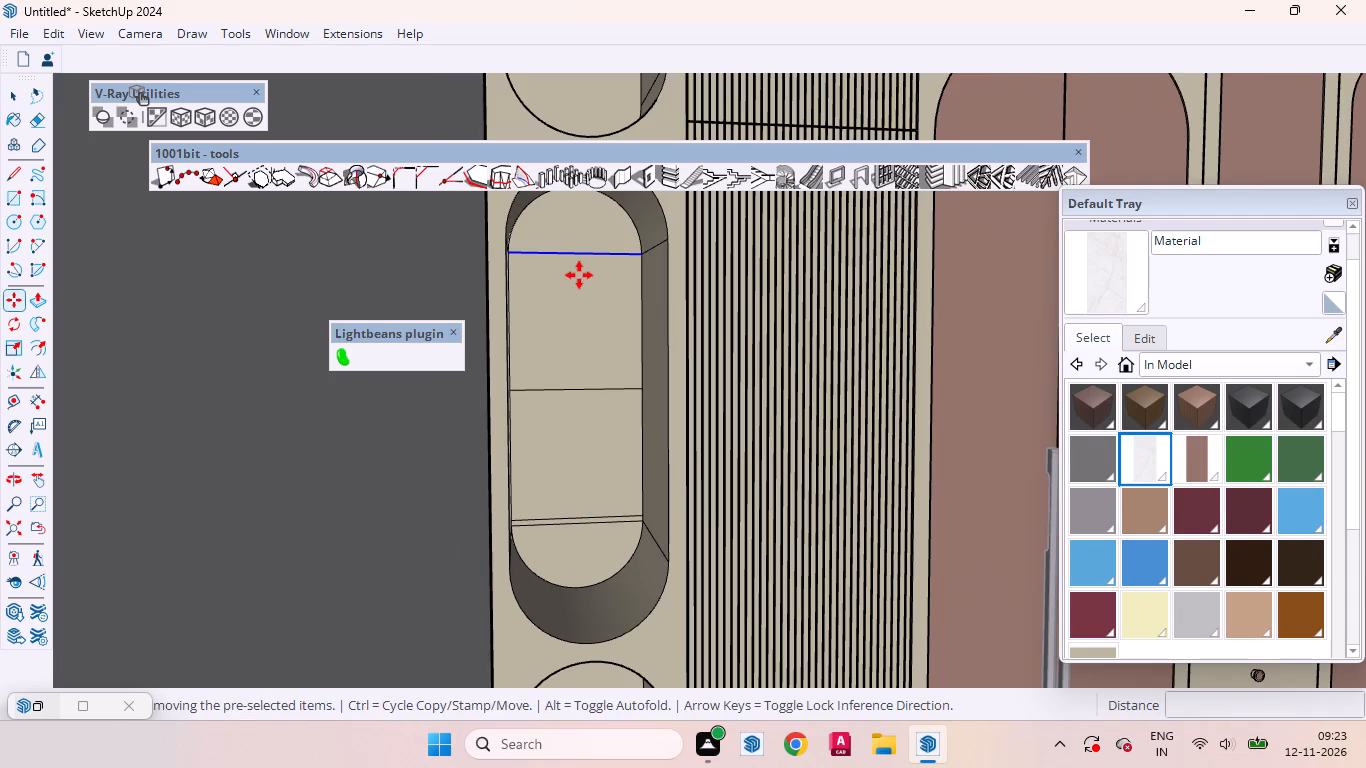
click(579, 275)
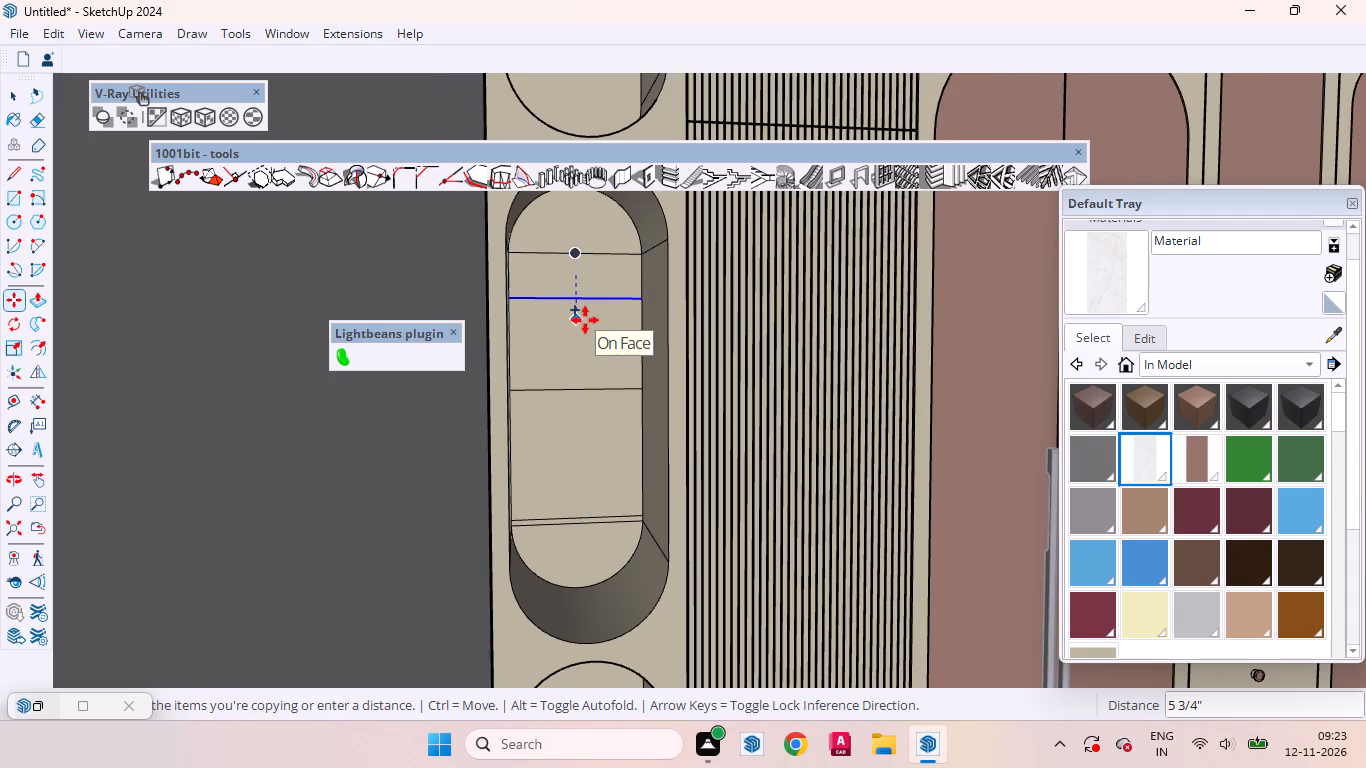
key(1)
text(8mm)
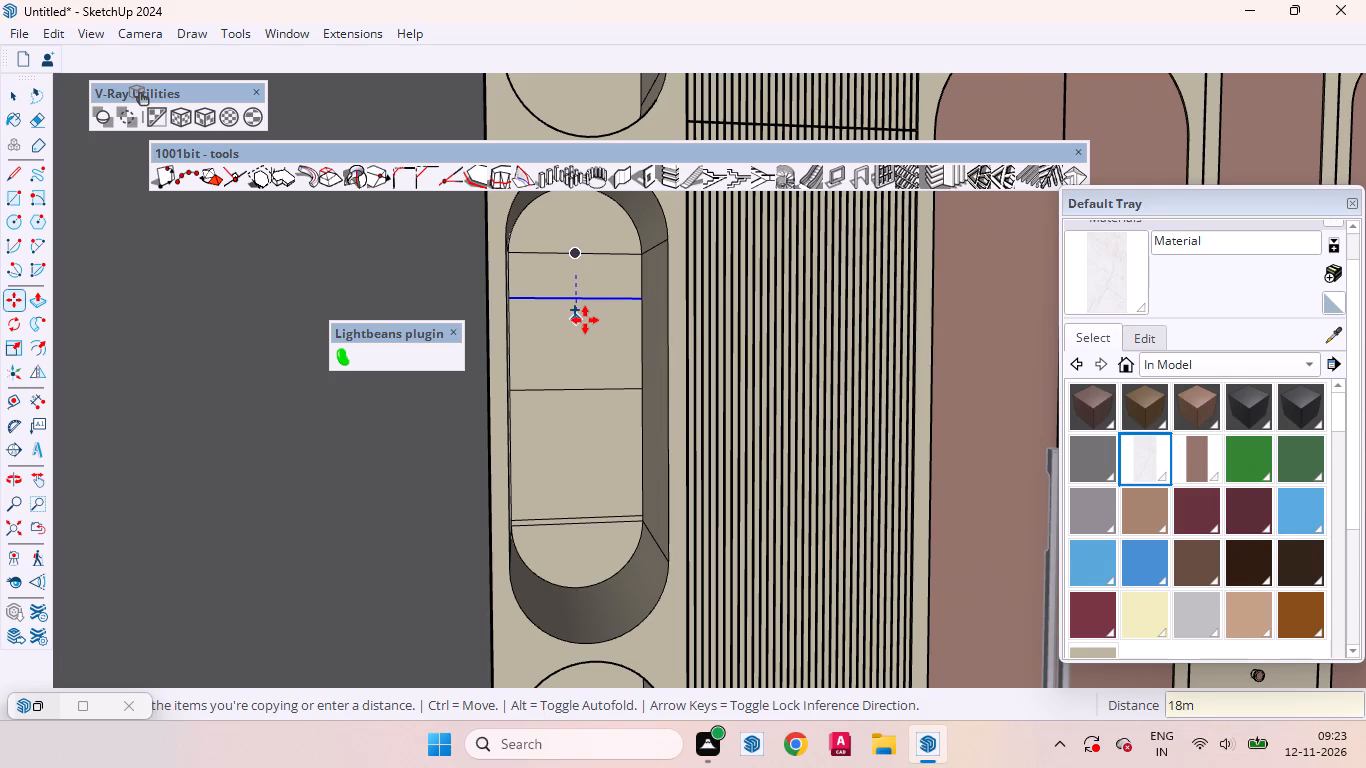
key(Return)
key(space)
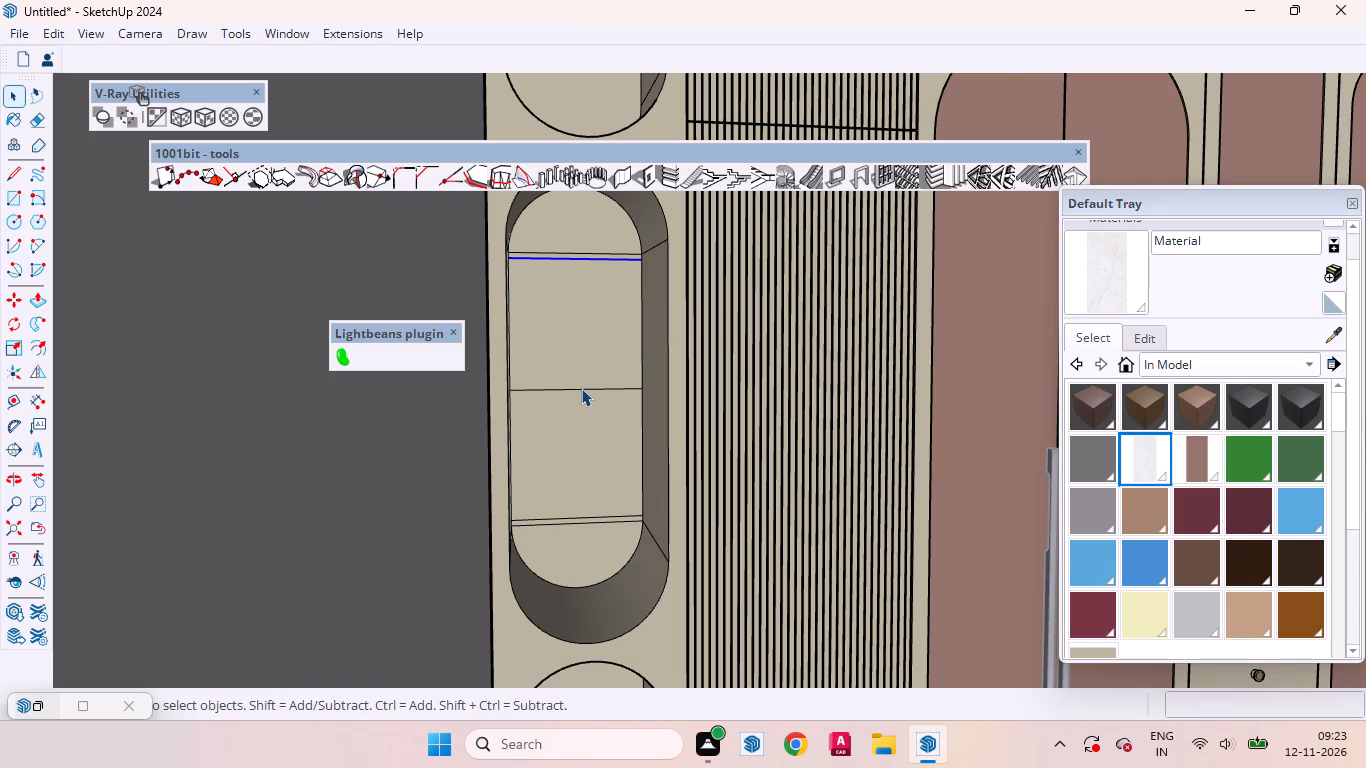
Copy the mid-height line 18 mm downward on the tall niche's back panel.
click(582, 389)
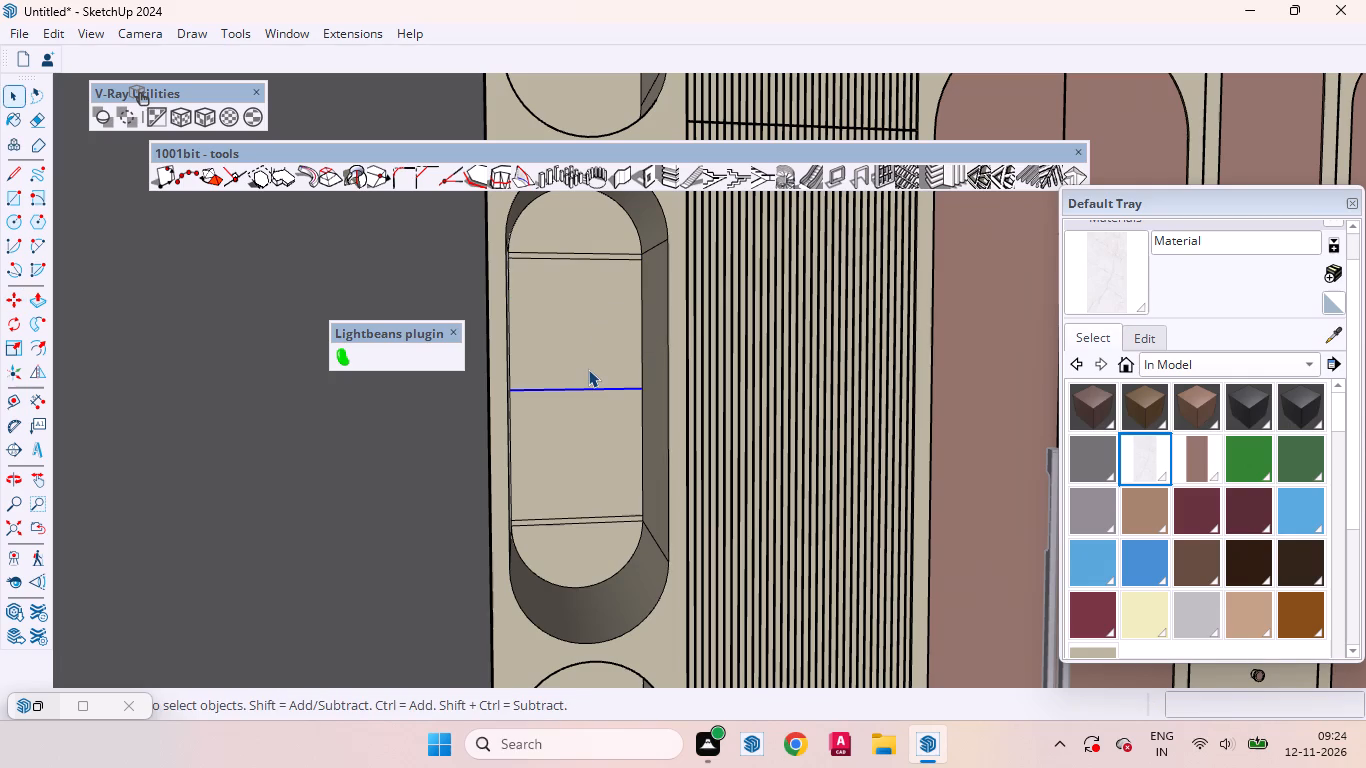
click(588, 369)
key(m)
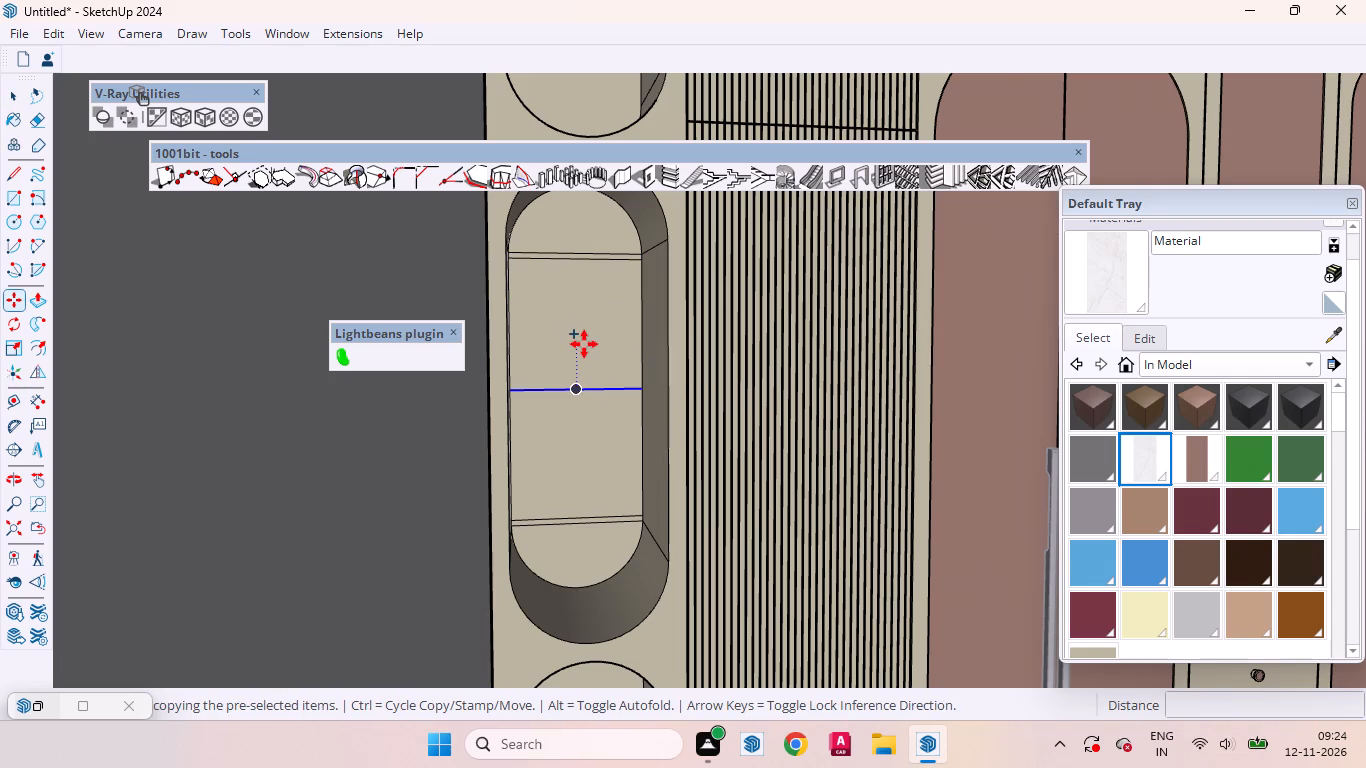
click(584, 344)
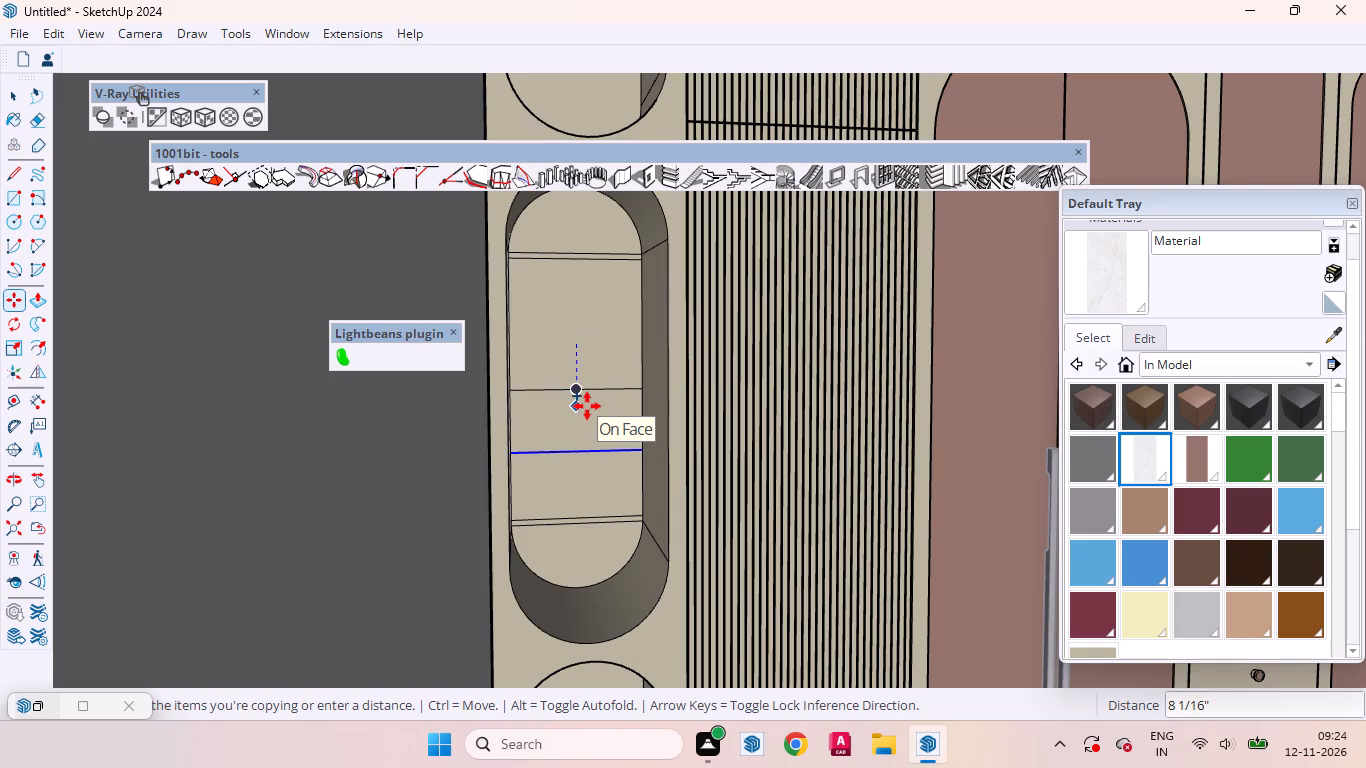
text(18mm)
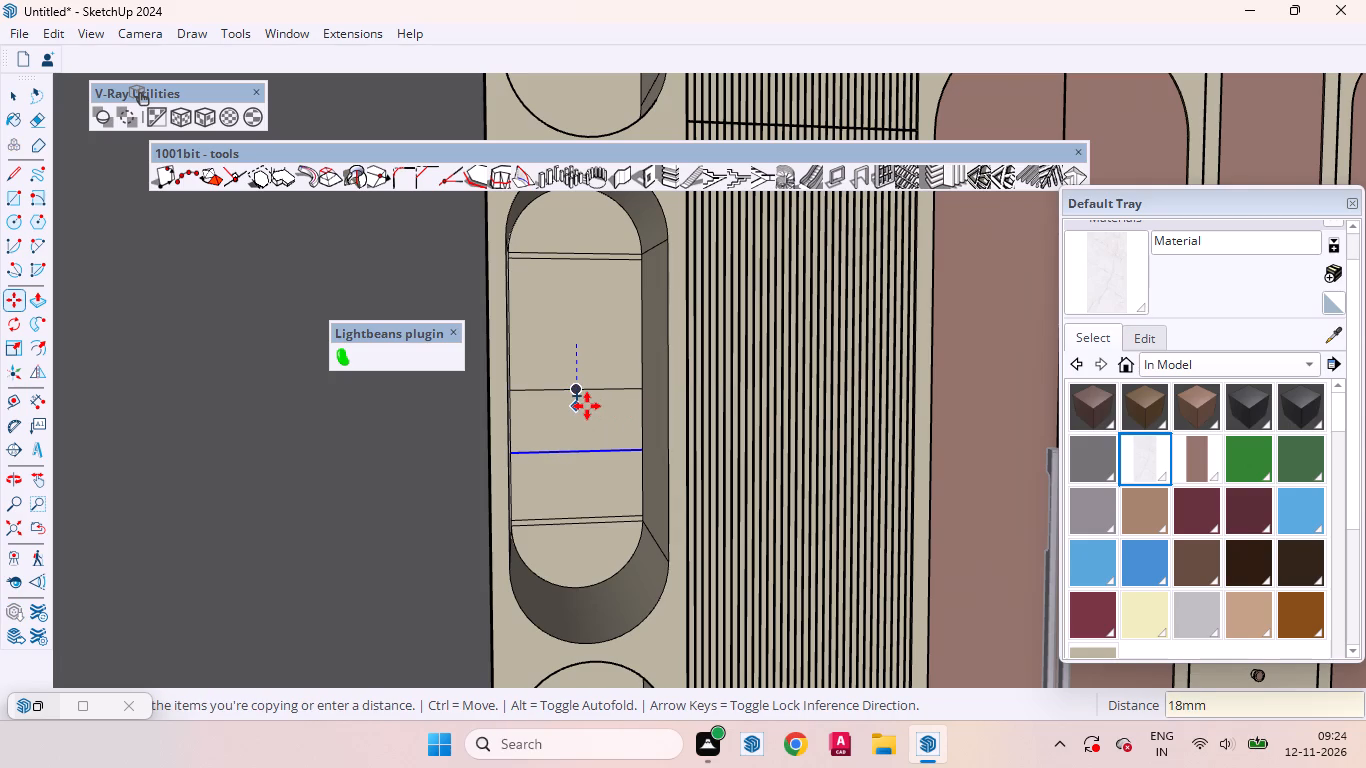
key(Return)
key(space)
Push/Pull the narrow strip below the upper arch forward about 1' 10 13/16" to the niche's front edge as a shelf.
scroll(616, 243, up, 4)
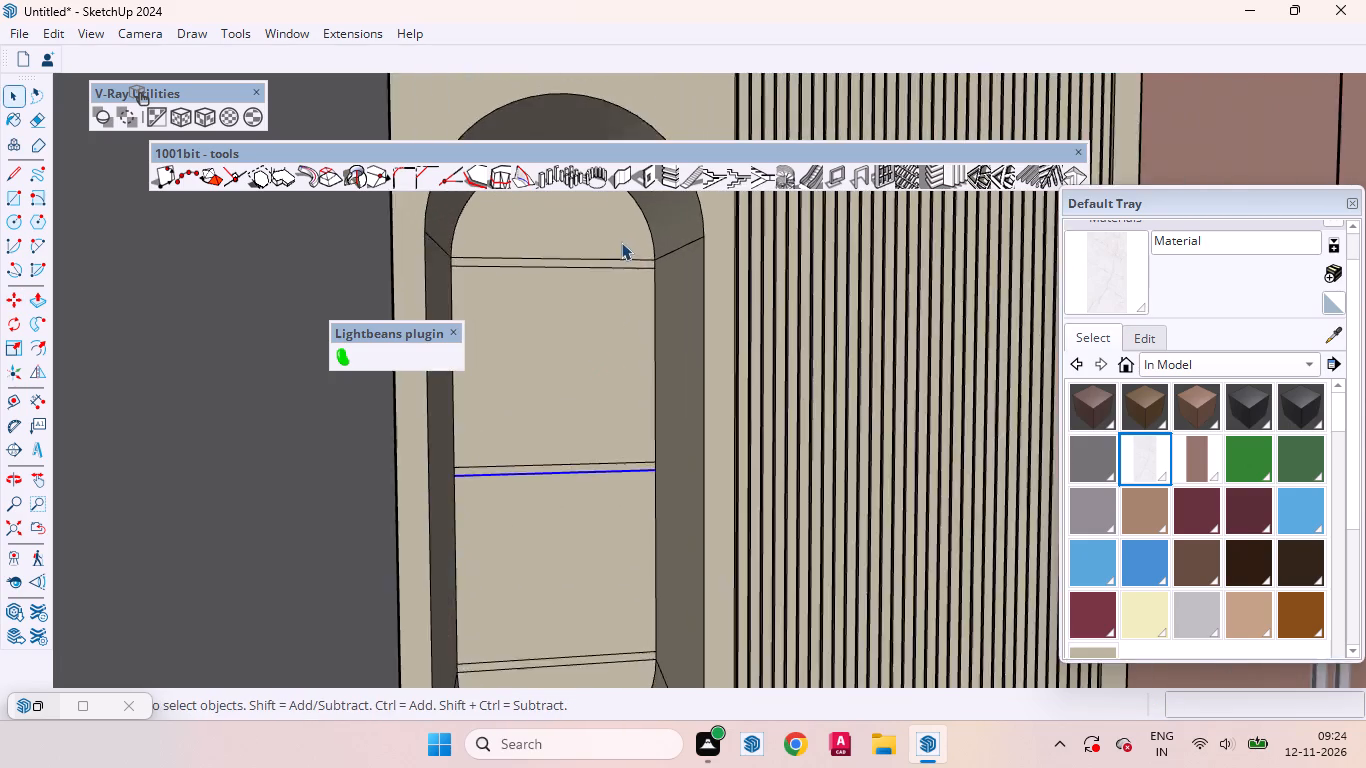
scroll(621, 242, up, 4)
scroll(611, 239, down, 5)
scroll(594, 266, up, 8)
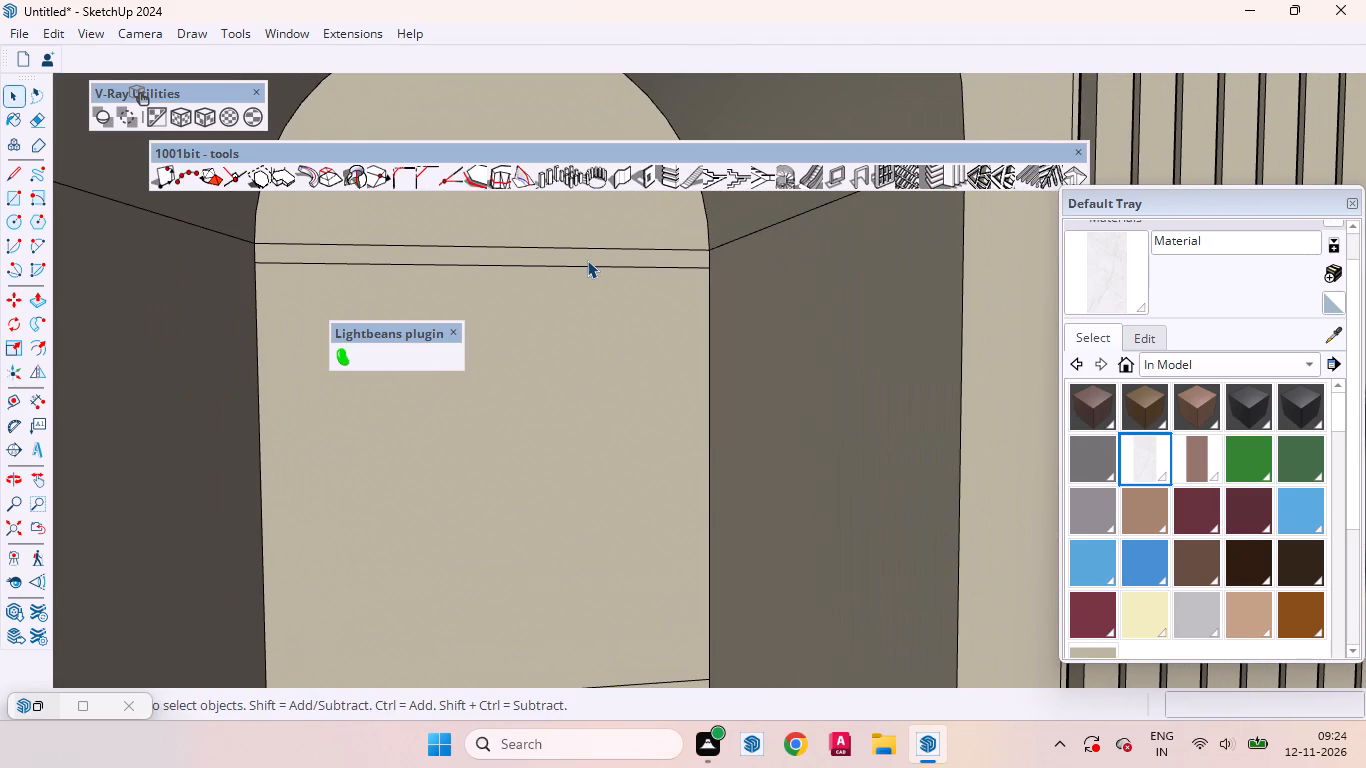
click(588, 258)
key(p)
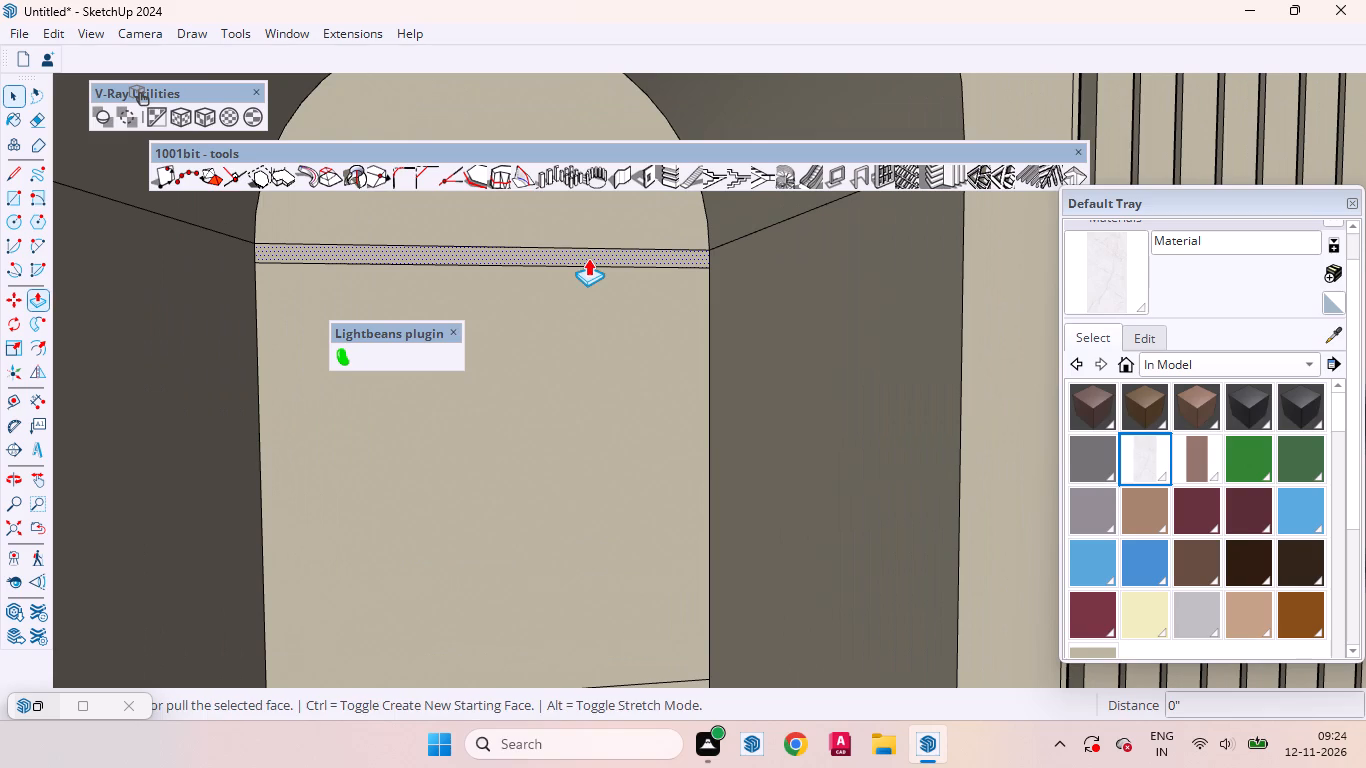
scroll(611, 286, down, 5)
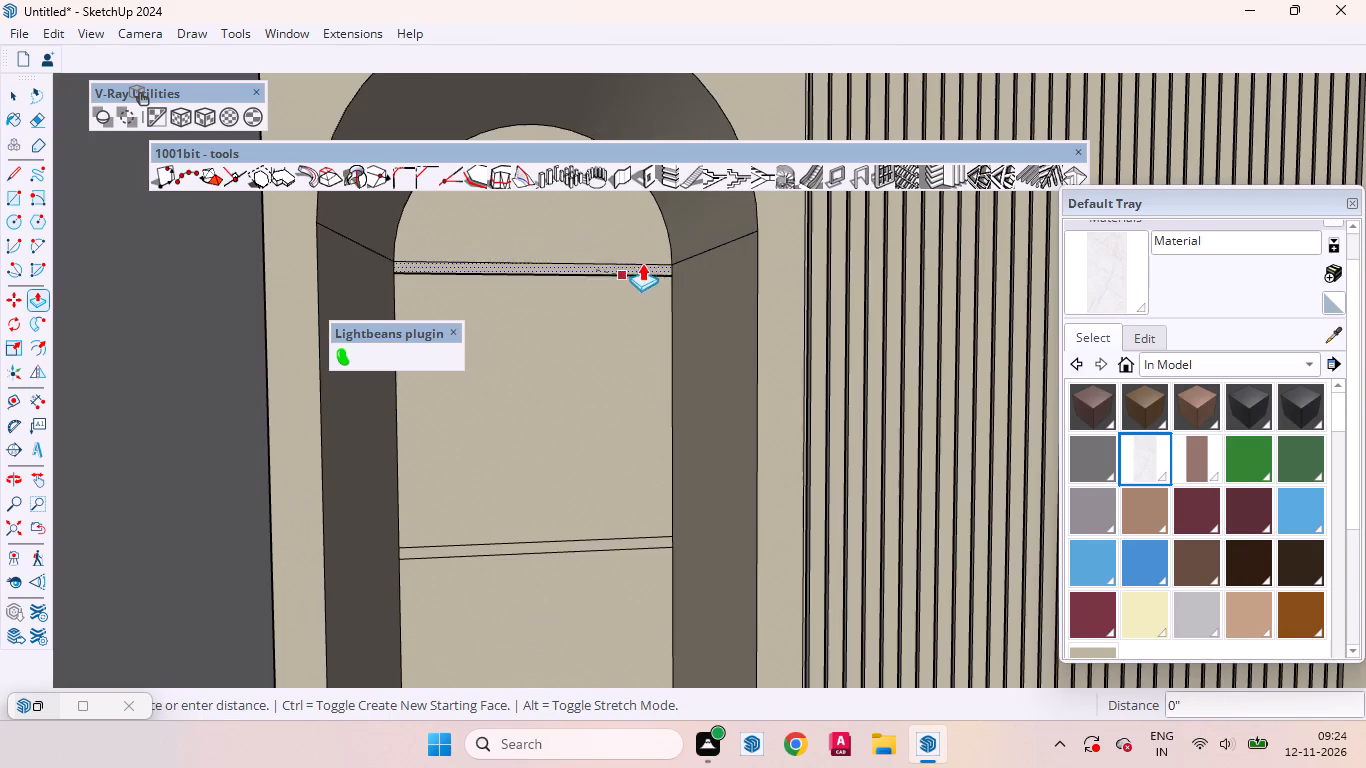
scroll(698, 238, up, 6)
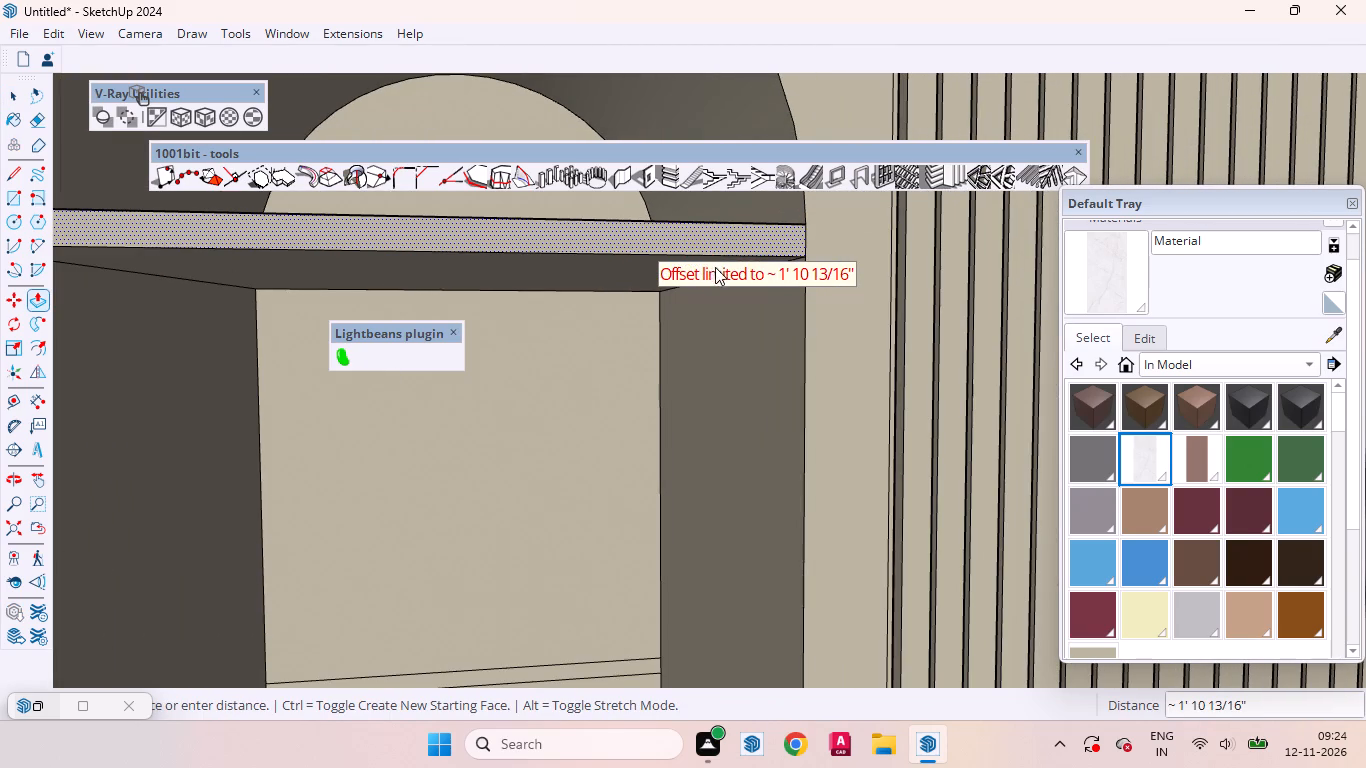
scroll(745, 242, up, 2)
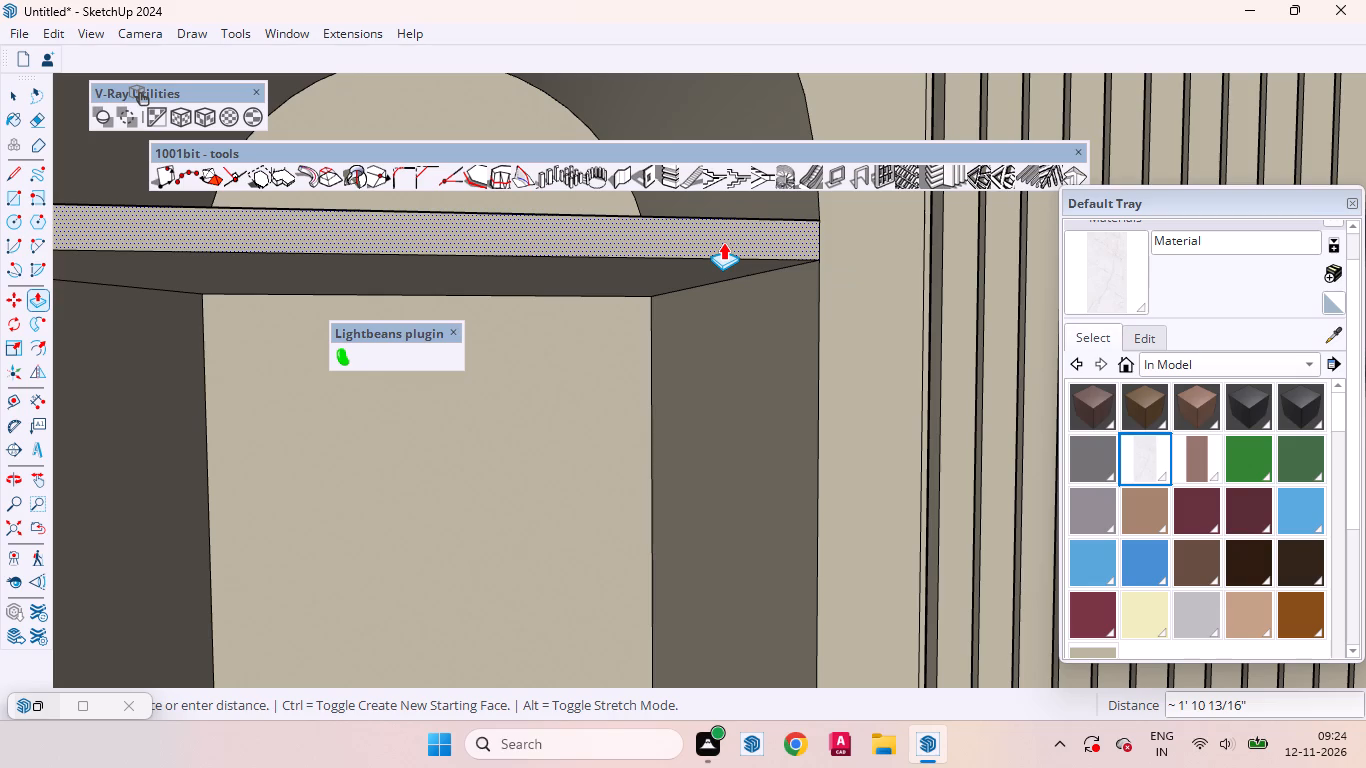
click(821, 226)
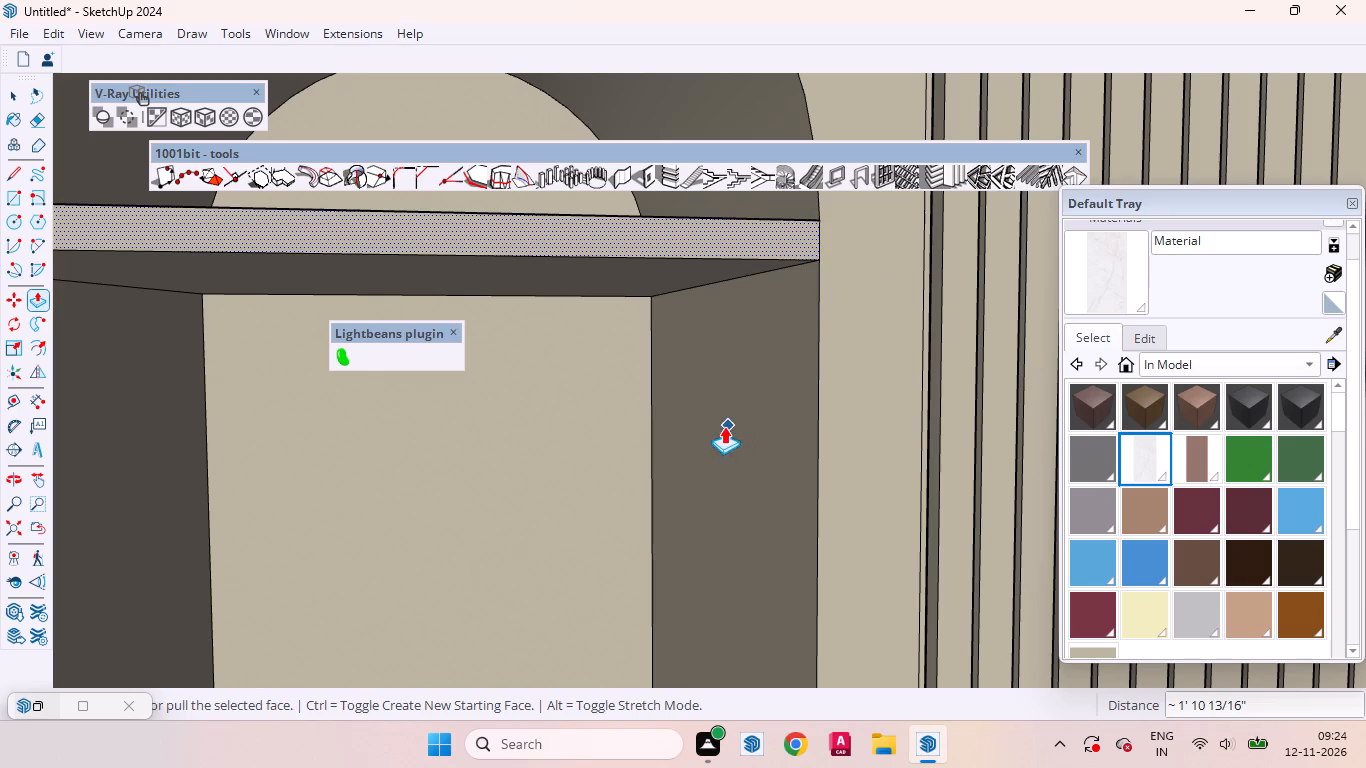
scroll(724, 420, down, 13)
scroll(596, 512, up, 5)
key(space)
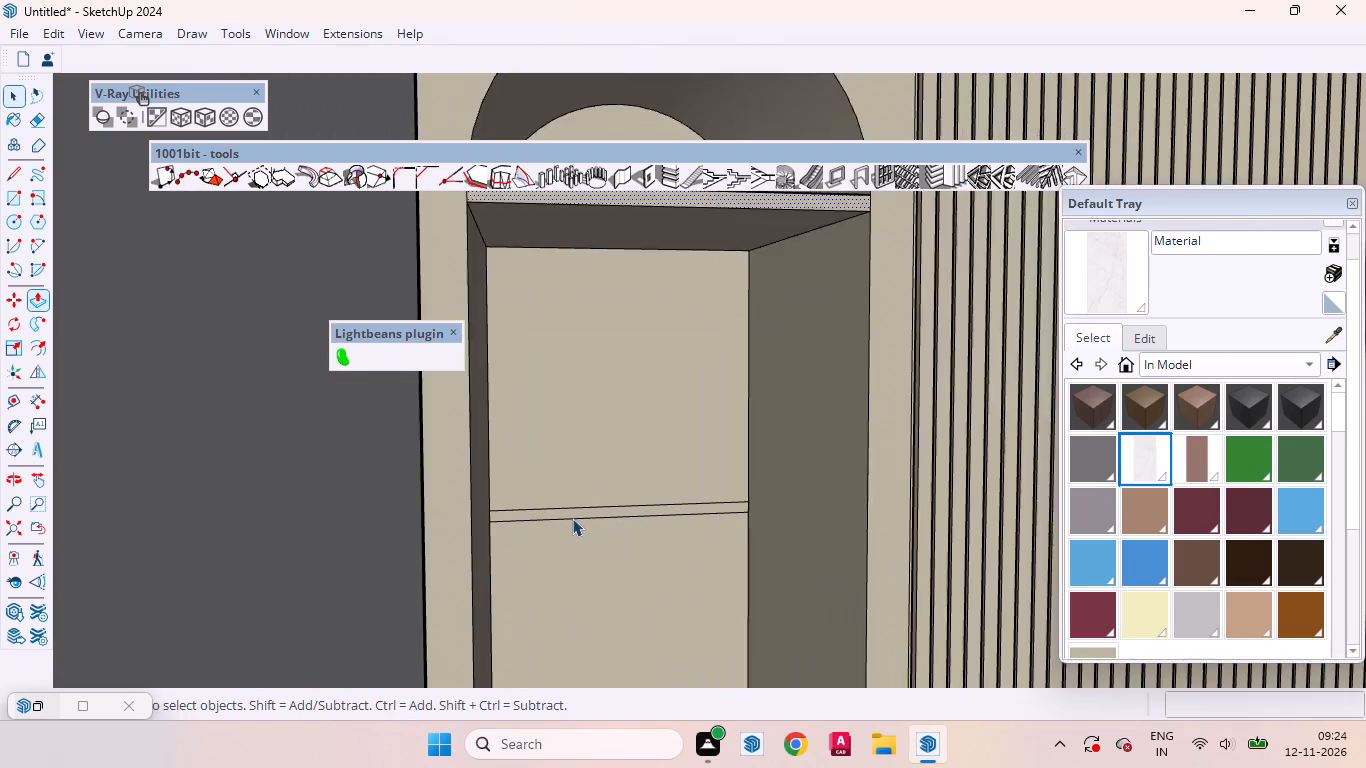
Push/Pull the narrow mid-height strip forward by the same distance as the upper shelf to form the middle shelf.
scroll(572, 518, up, 3)
click(564, 514)
key(p)
double_click(564, 514)
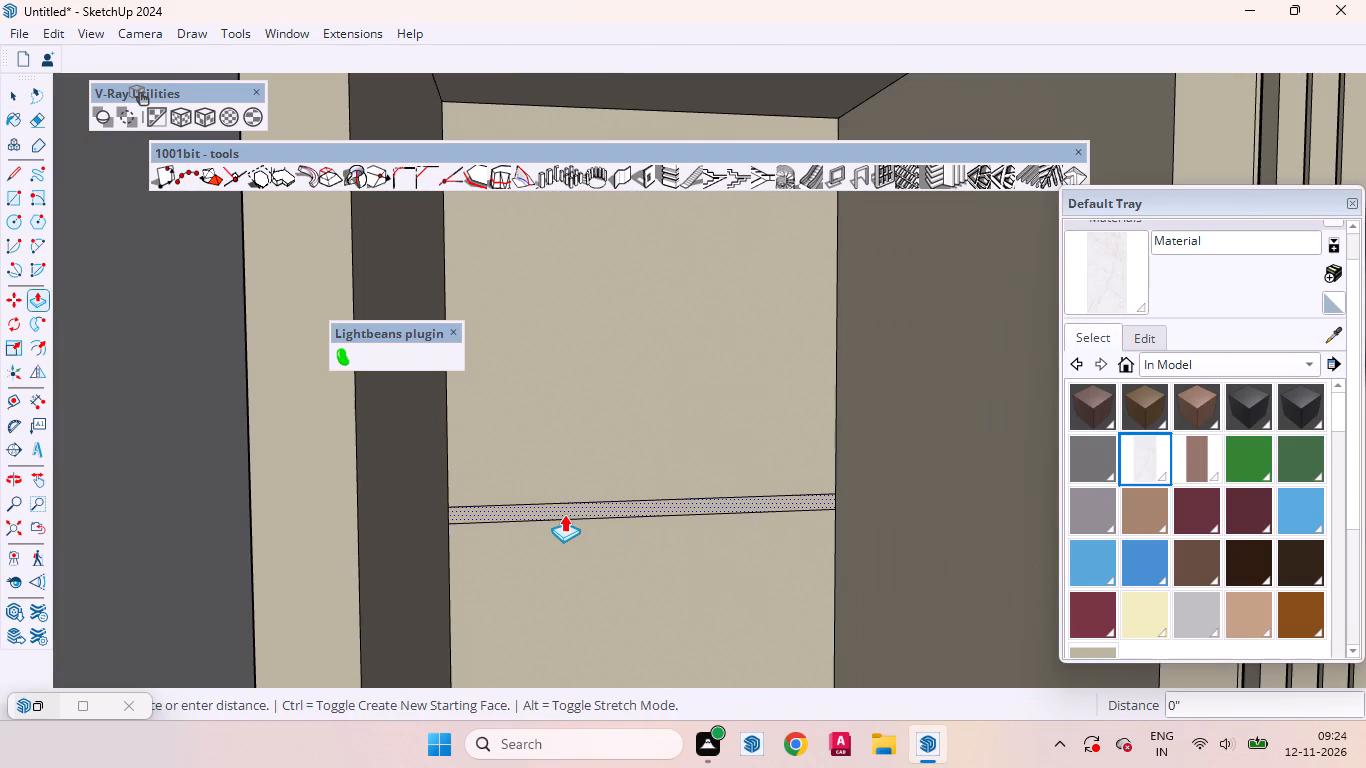
Push/Pull the narrow strip above the lower arch forward by the same distance to form the lowest shelf.
scroll(568, 413, down, 12)
scroll(594, 624, up, 5)
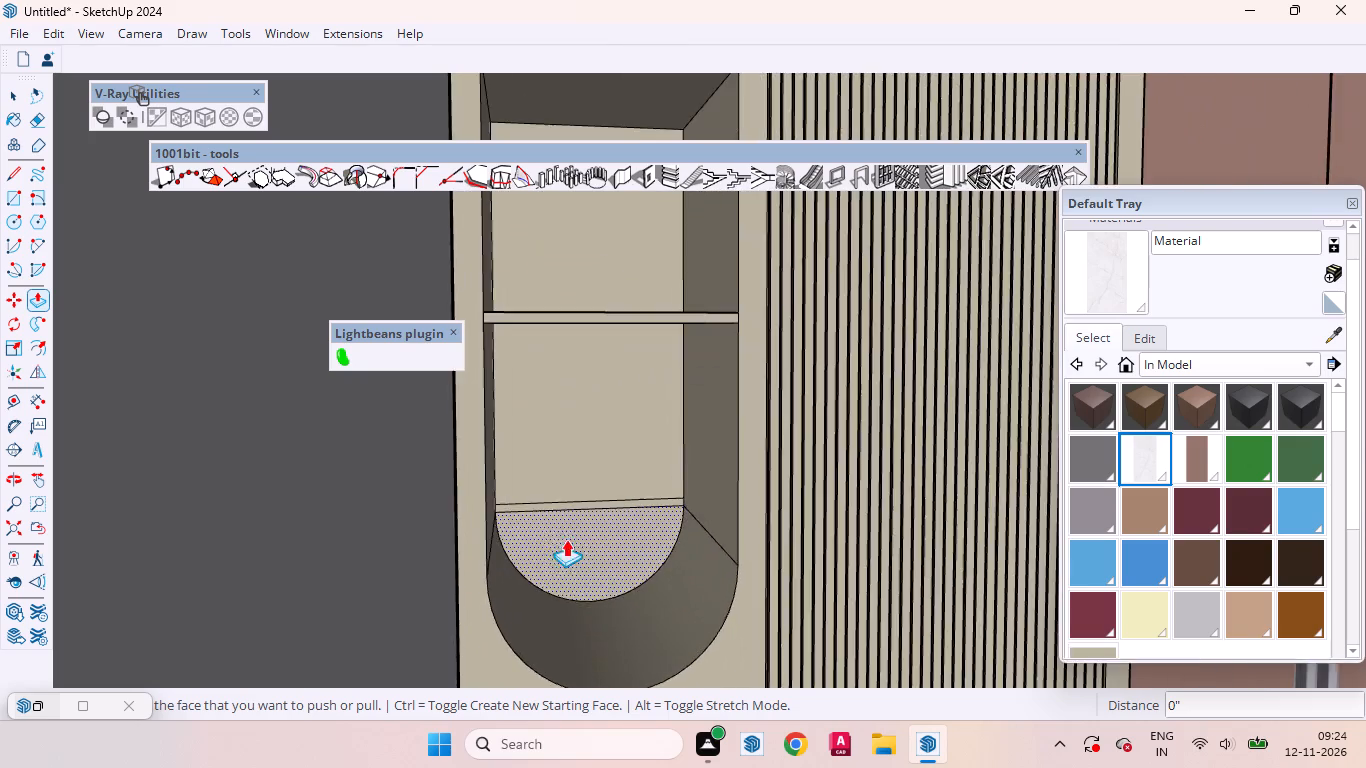
scroll(566, 539, up, 10)
double_click(536, 514)
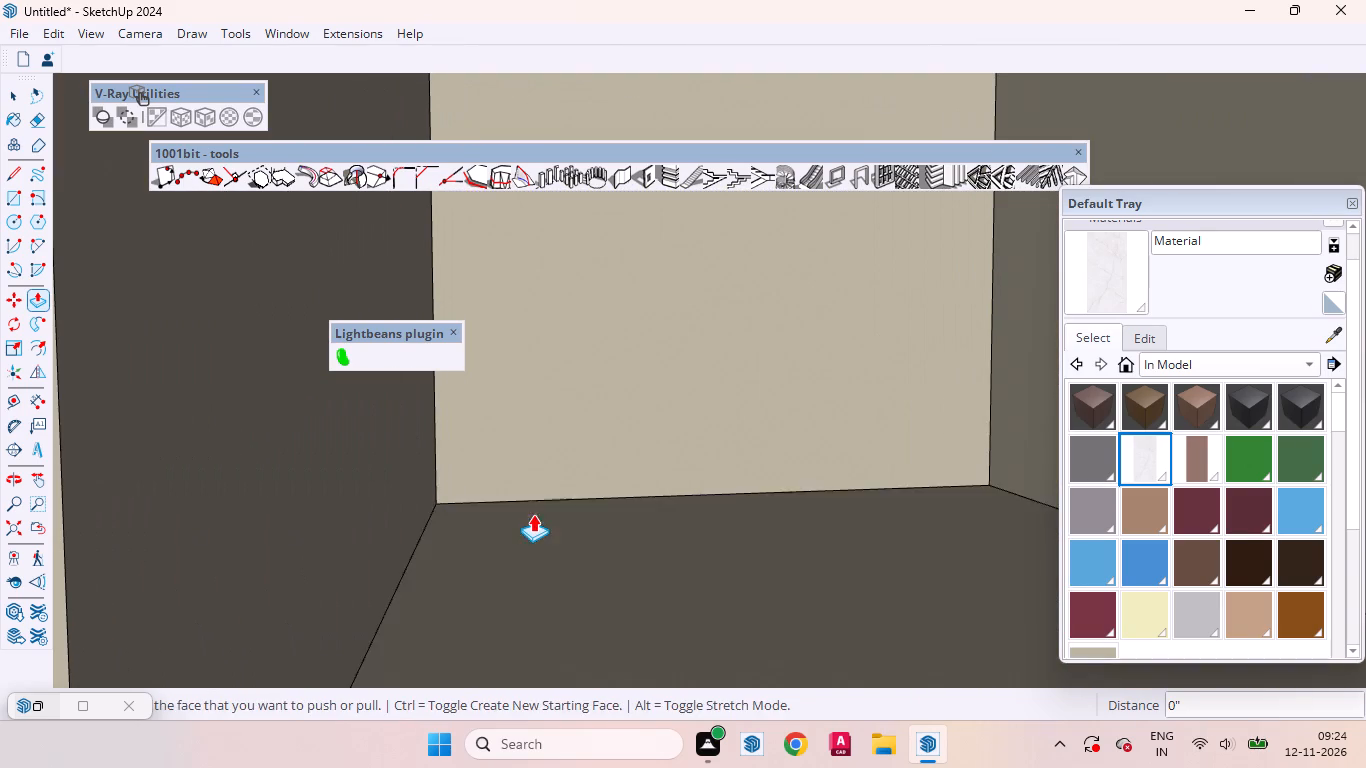
key(space)
Examine the tall niche's shelves and the neighbouring upper niche of the wardrobe from farther away and another angle.
scroll(556, 380, down, 20)
scroll(556, 380, down, 2)
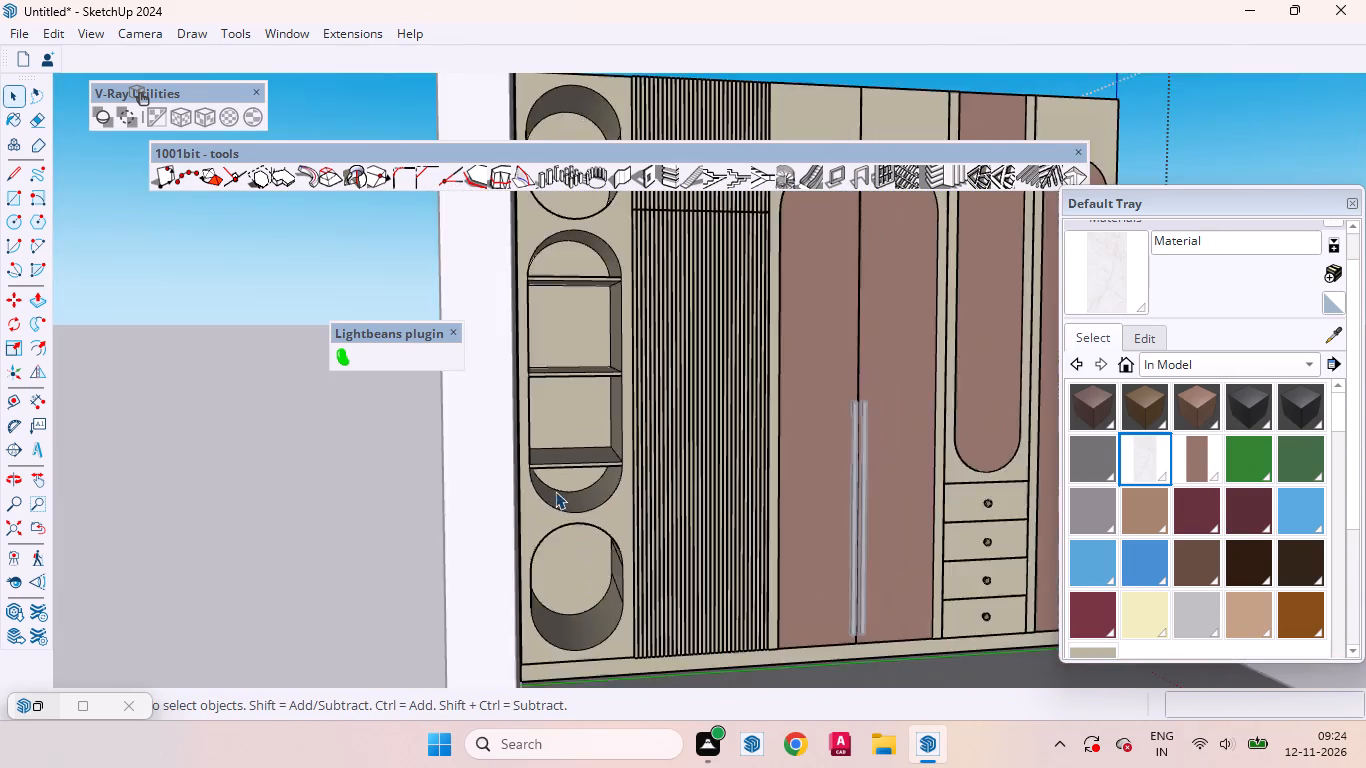
scroll(555, 491, down, 4)
middle_drag(580, 471, 416, 392)
scroll(540, 348, up, 4)
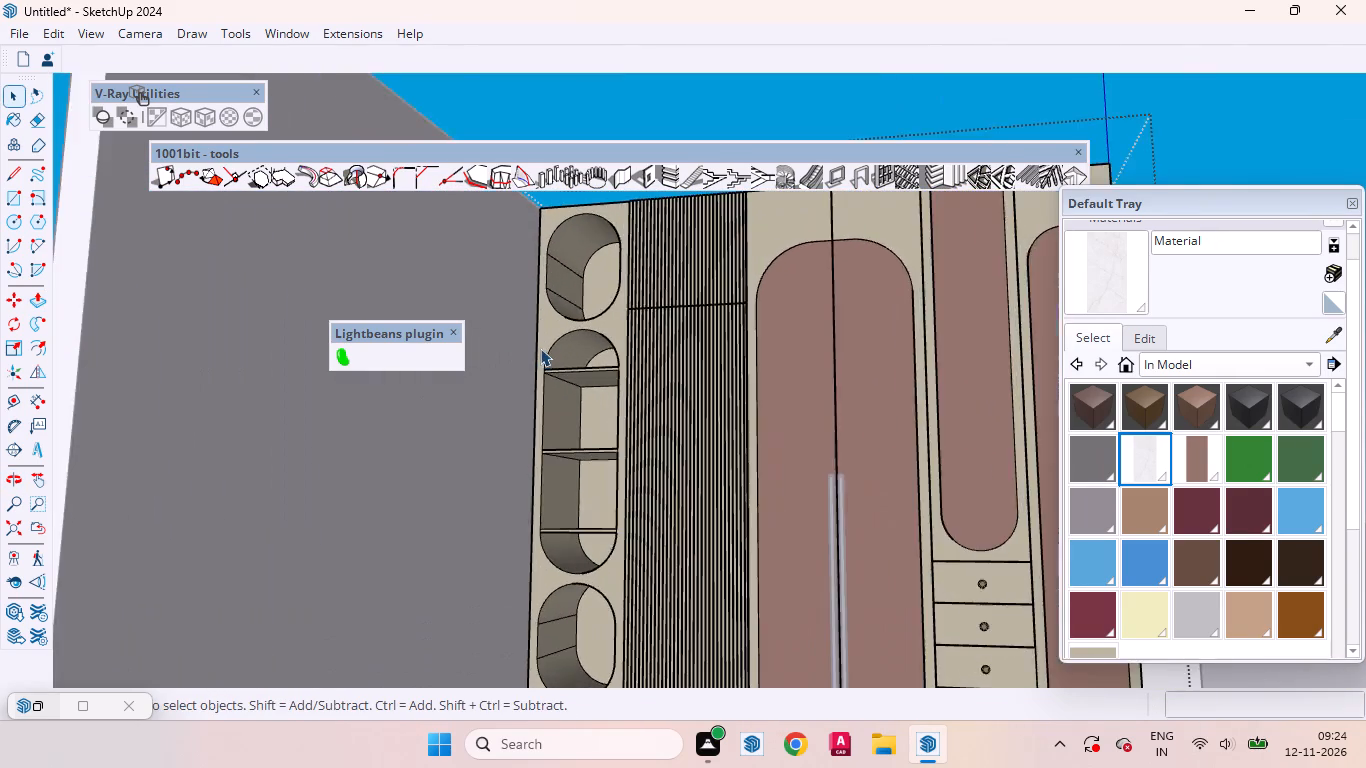
scroll(543, 351, up, 7)
scroll(619, 539, down, 7)
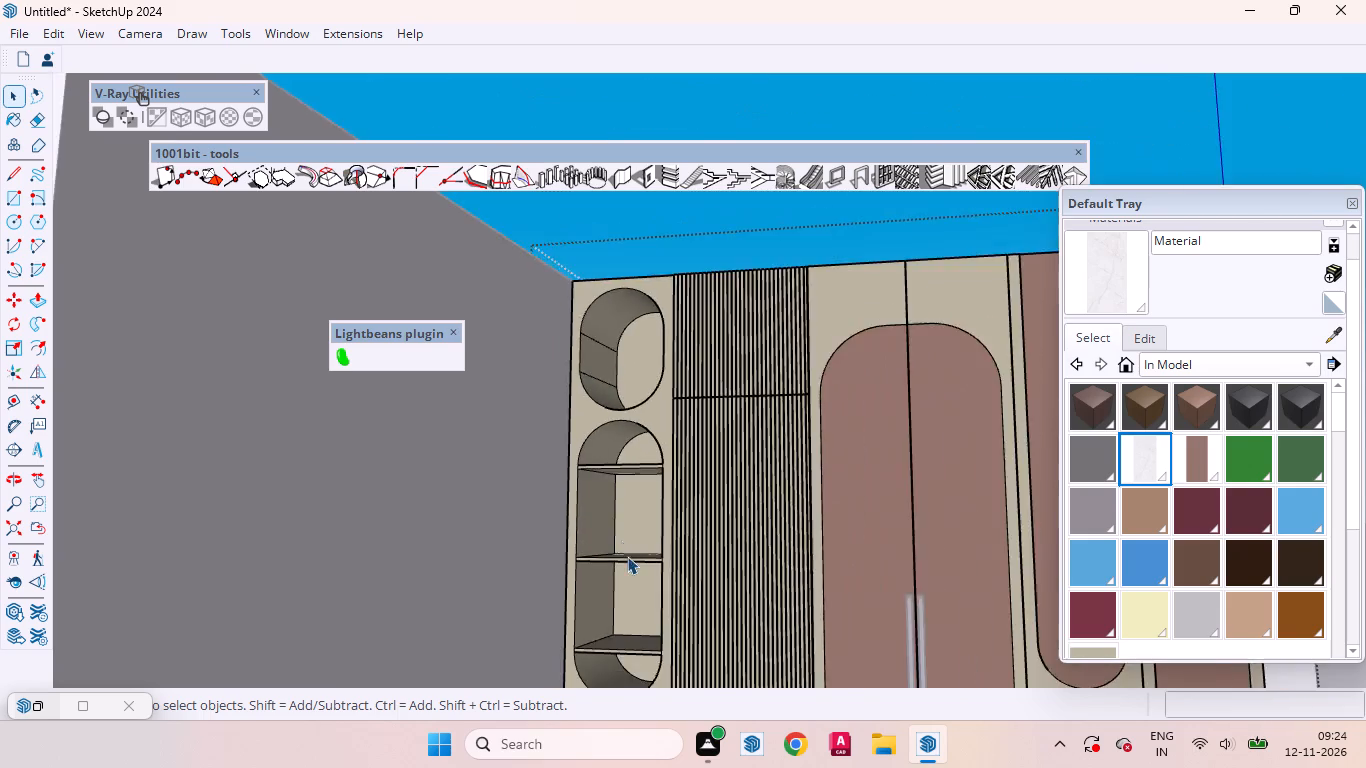
scroll(627, 556, down, 4)
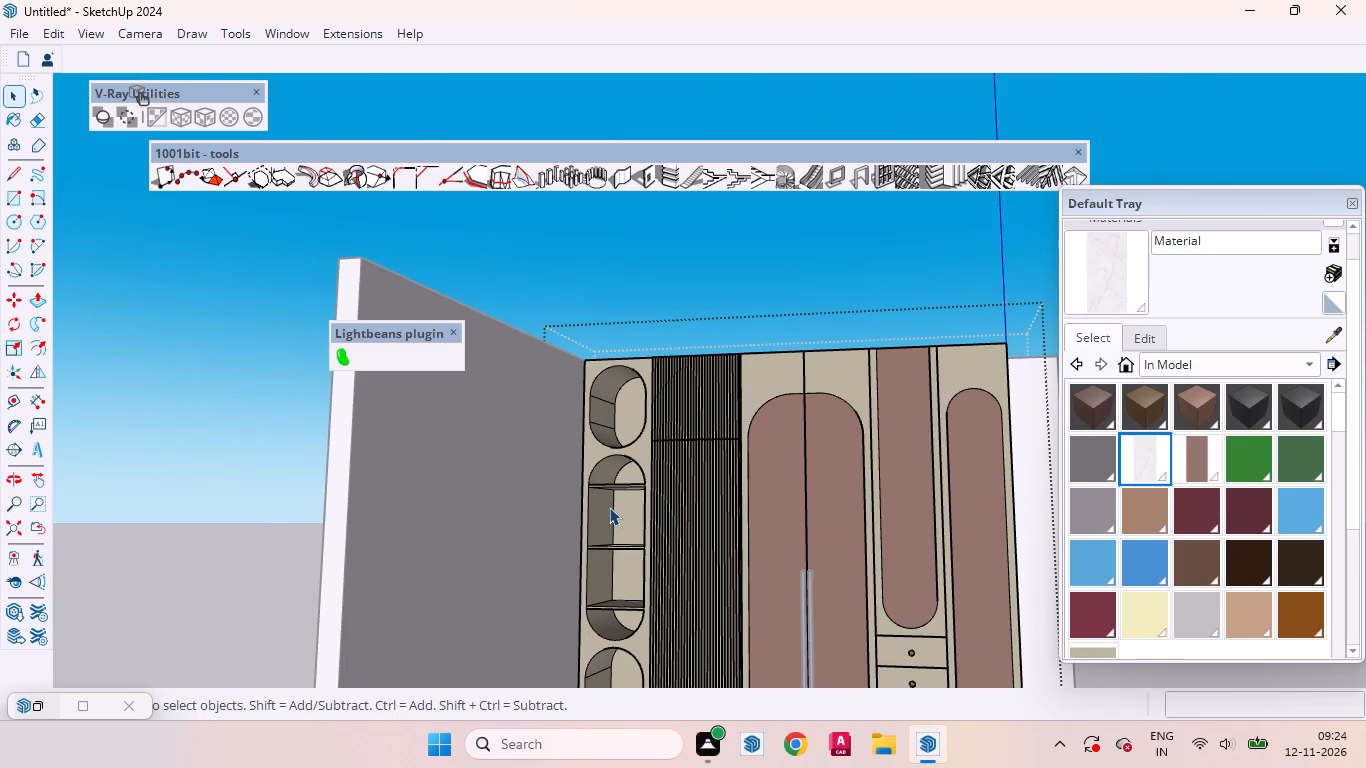
scroll(616, 375, up, 10)
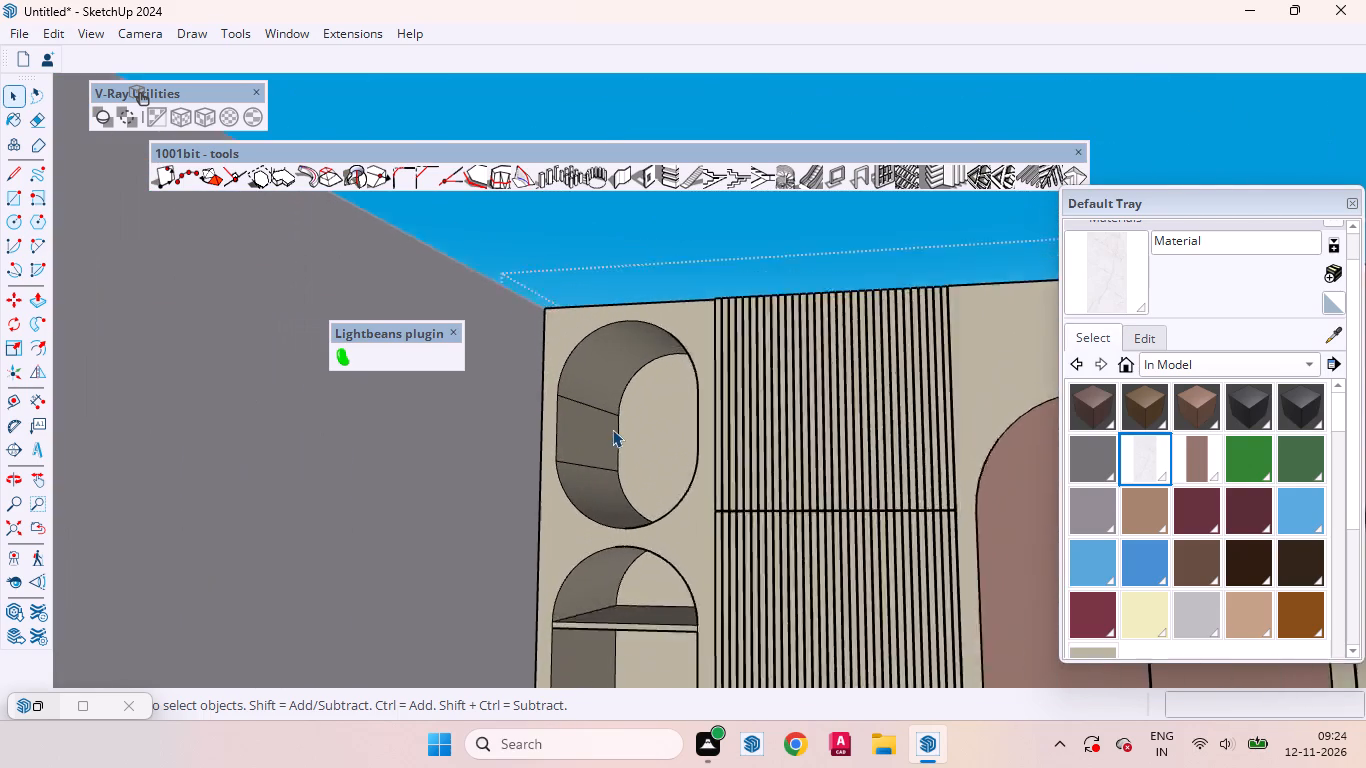
Draw a horizontal line about 1' 5" long across the upper niche's back face, starting at the midpoint of its straight side edge.
scroll(612, 429, up, 1)
click(620, 435)
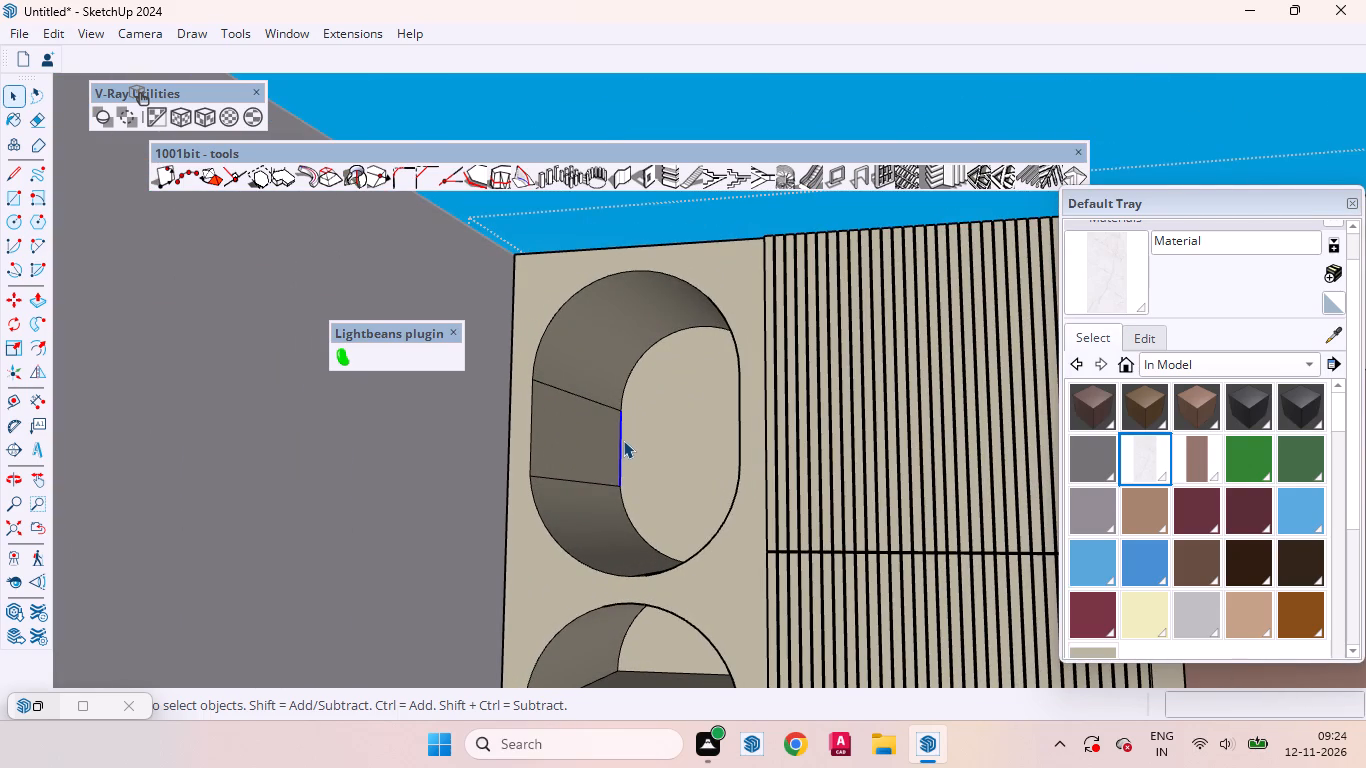
key(l)
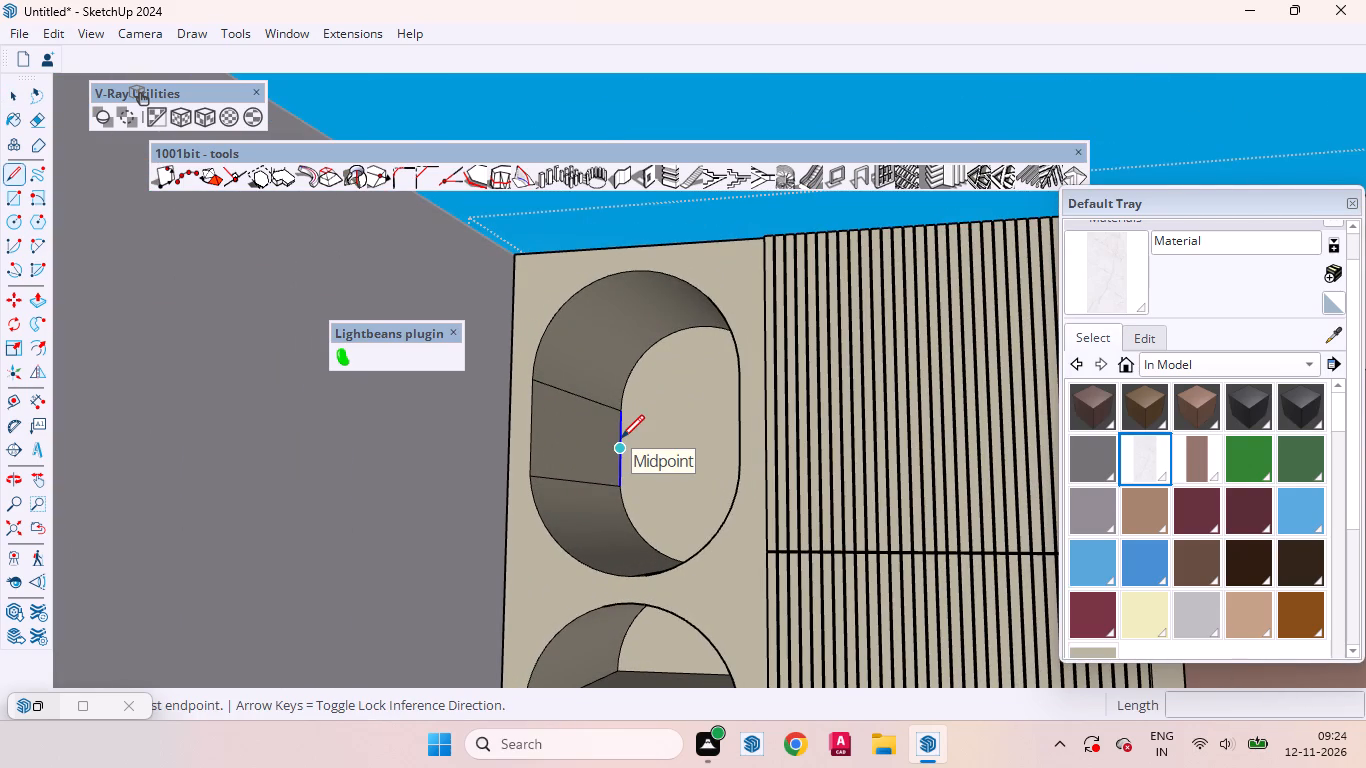
click(622, 442)
middle_drag(685, 446, 780, 478)
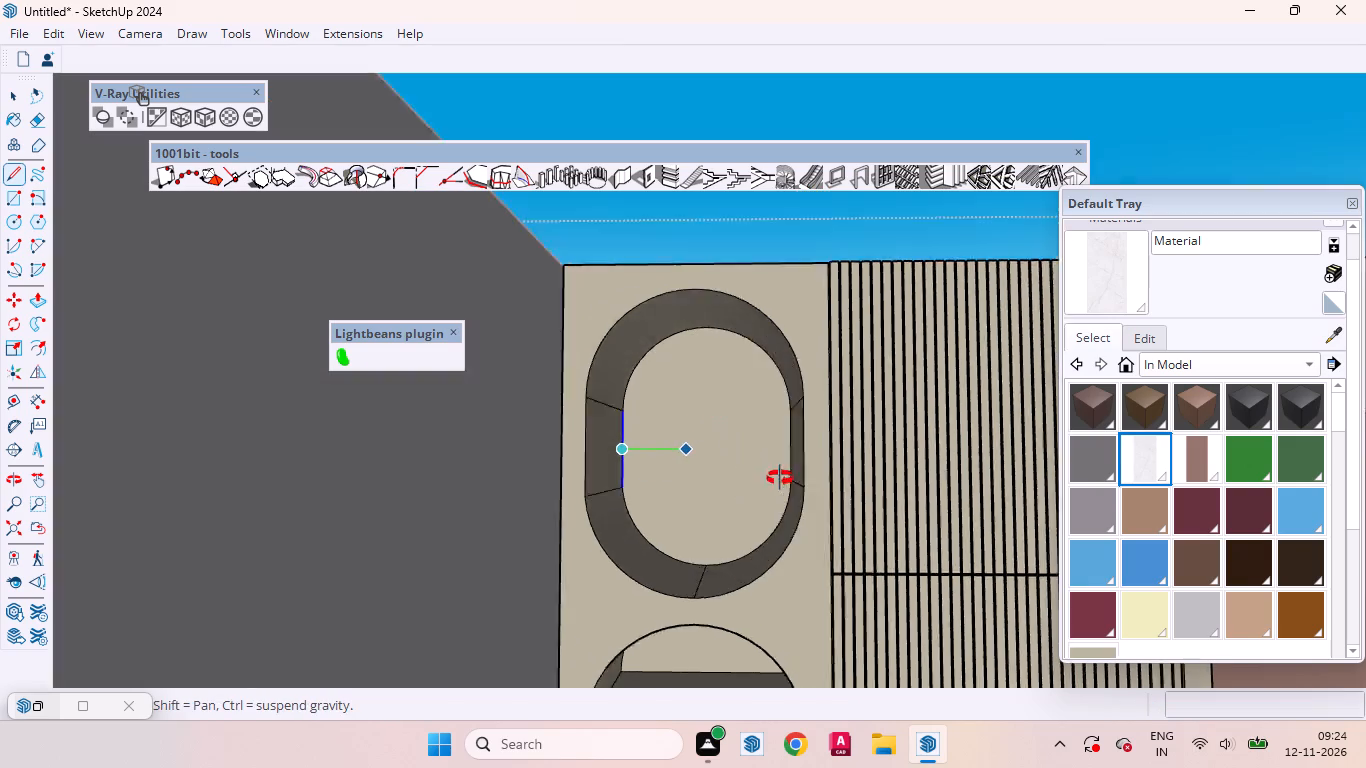
middle_drag(780, 478, 817, 485)
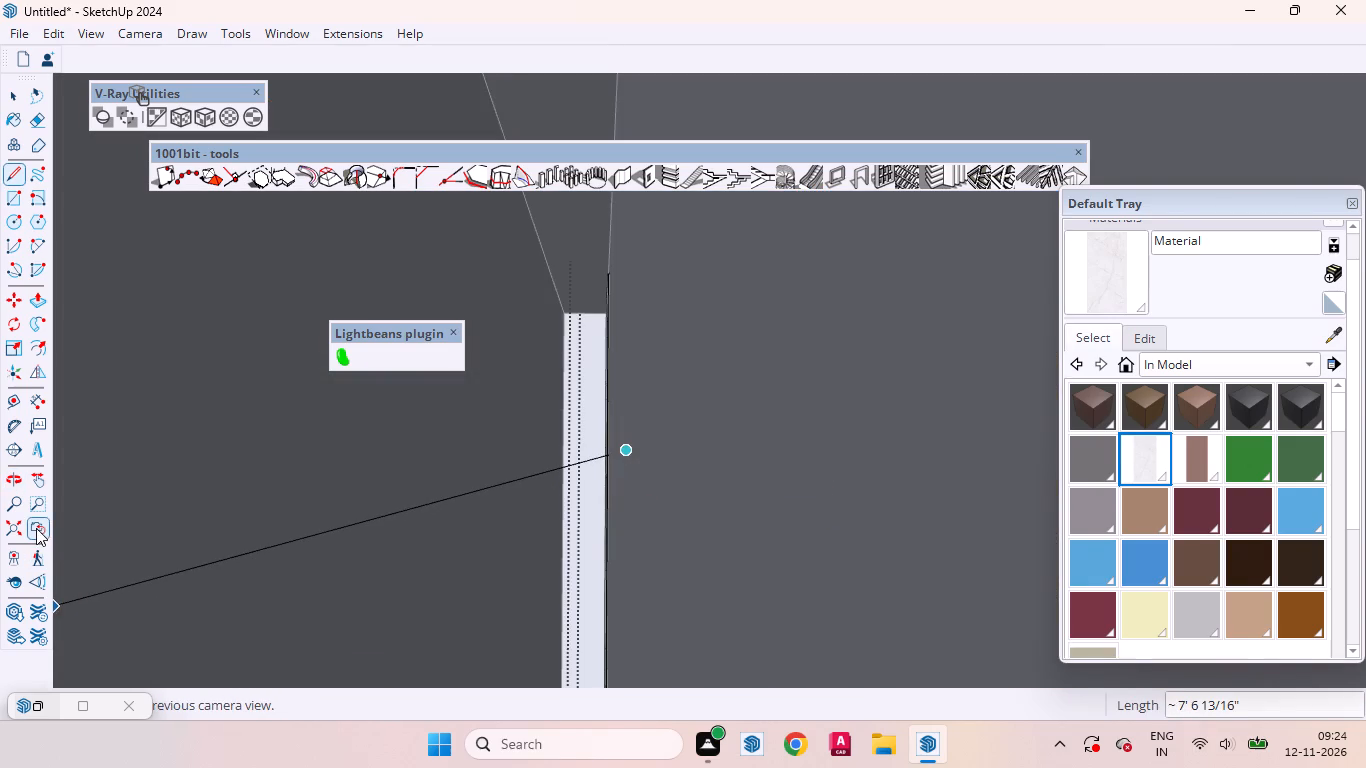
click(35, 528)
scroll(669, 466, up, 6)
middle_drag(689, 448, 730, 461)
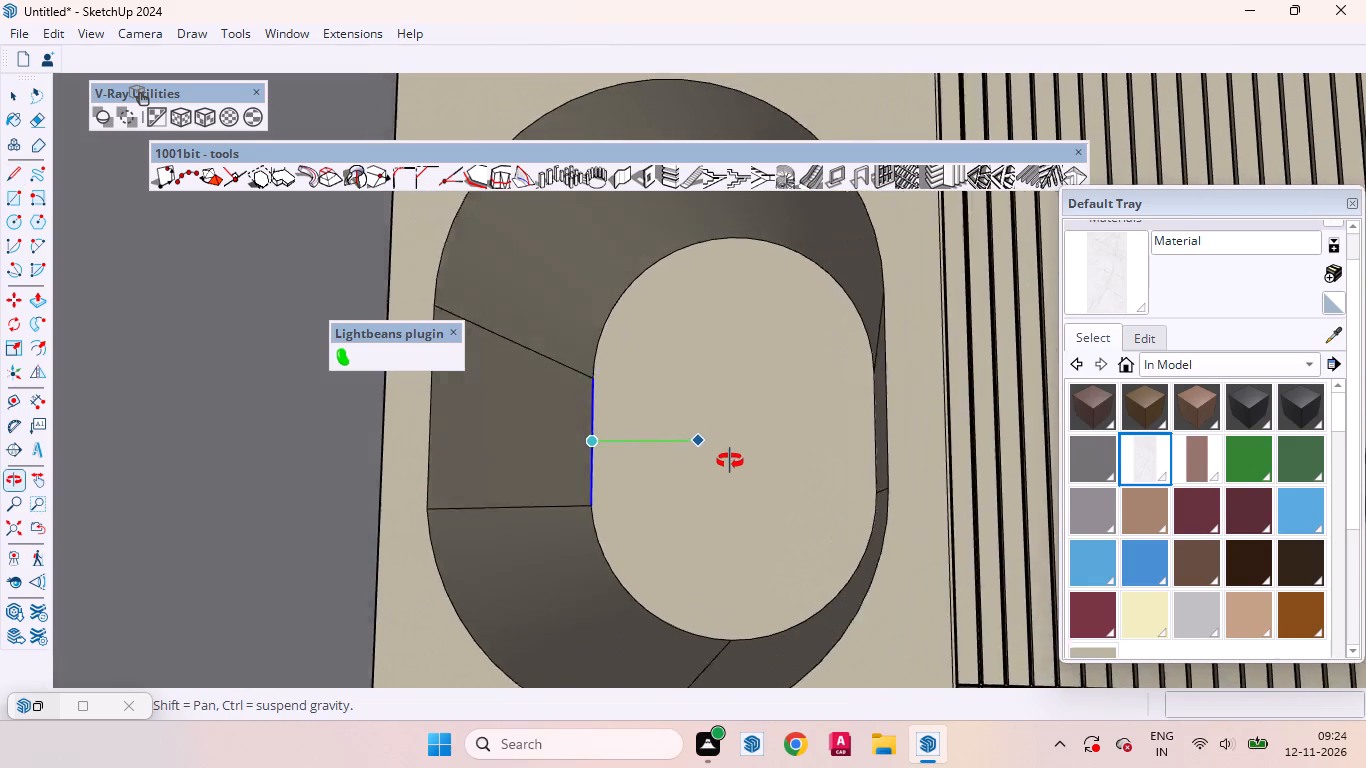
middle_drag(730, 461, 758, 468)
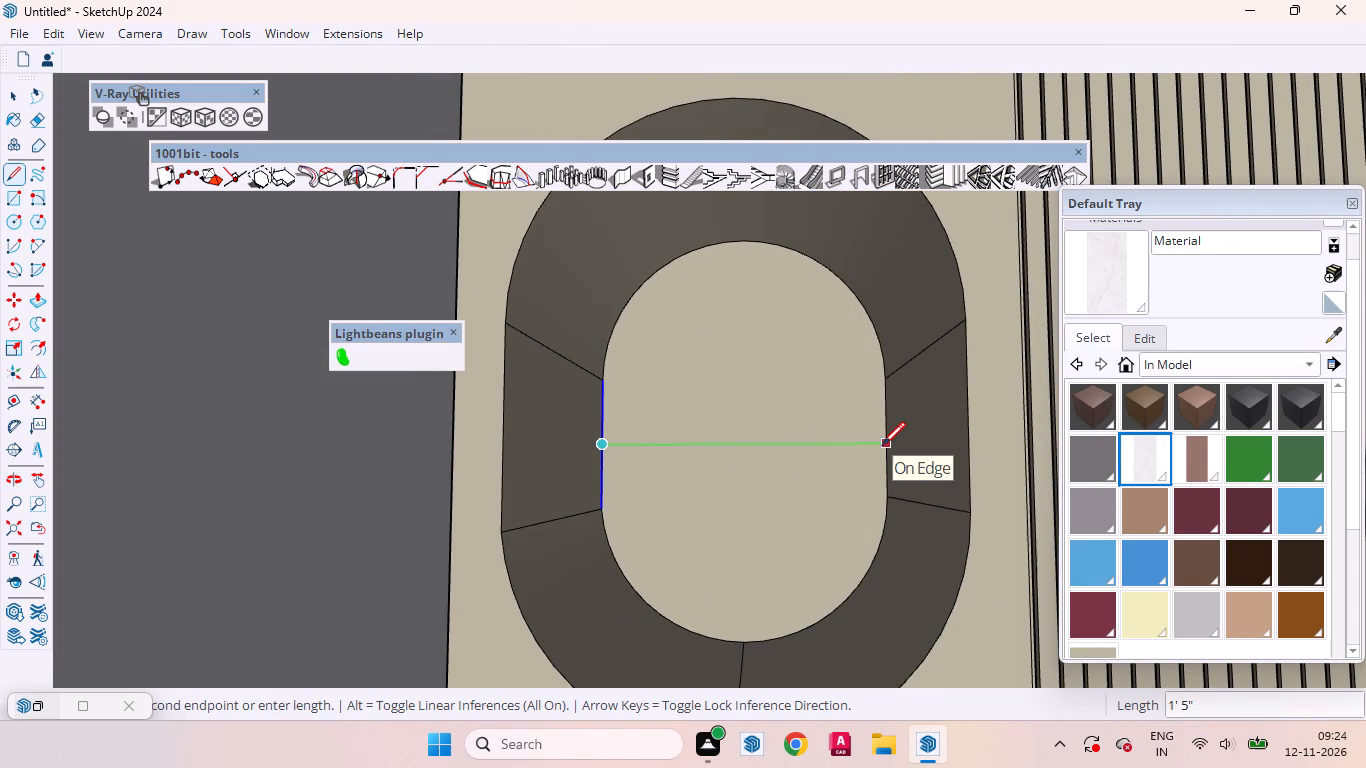
click(882, 445)
key(space)
Copy the upper niche's centre line 9 mm upward, and copy that line 18 mm downward to outline the shelf thickness.
click(748, 512)
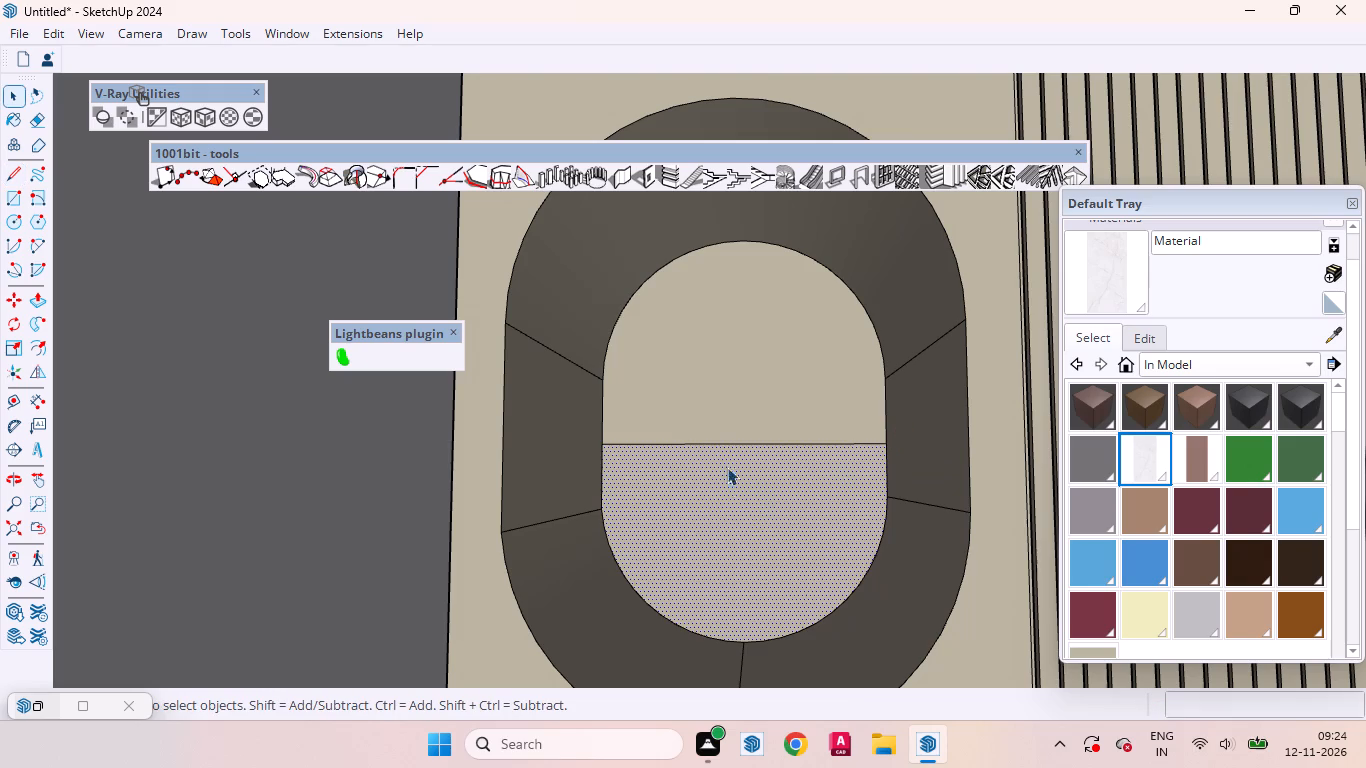
click(733, 447)
key(m)
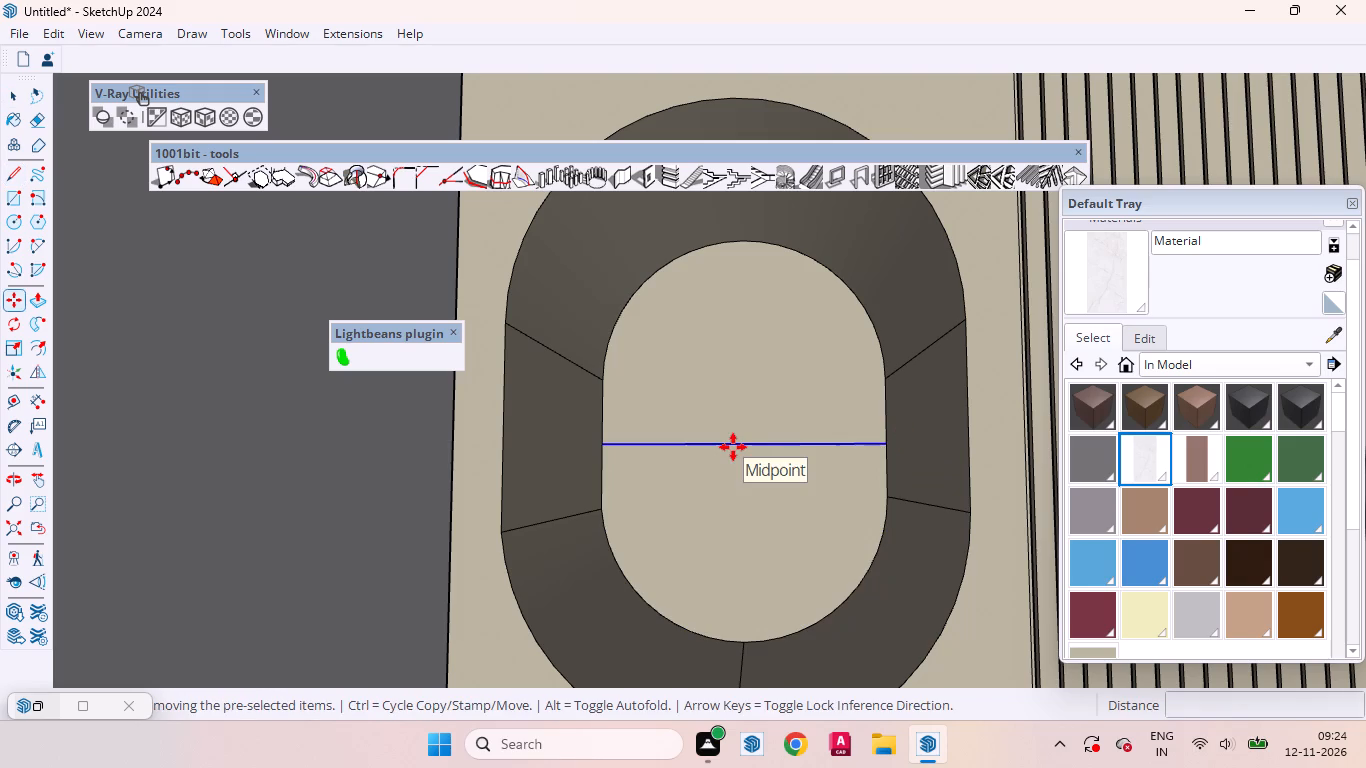
click(733, 447)
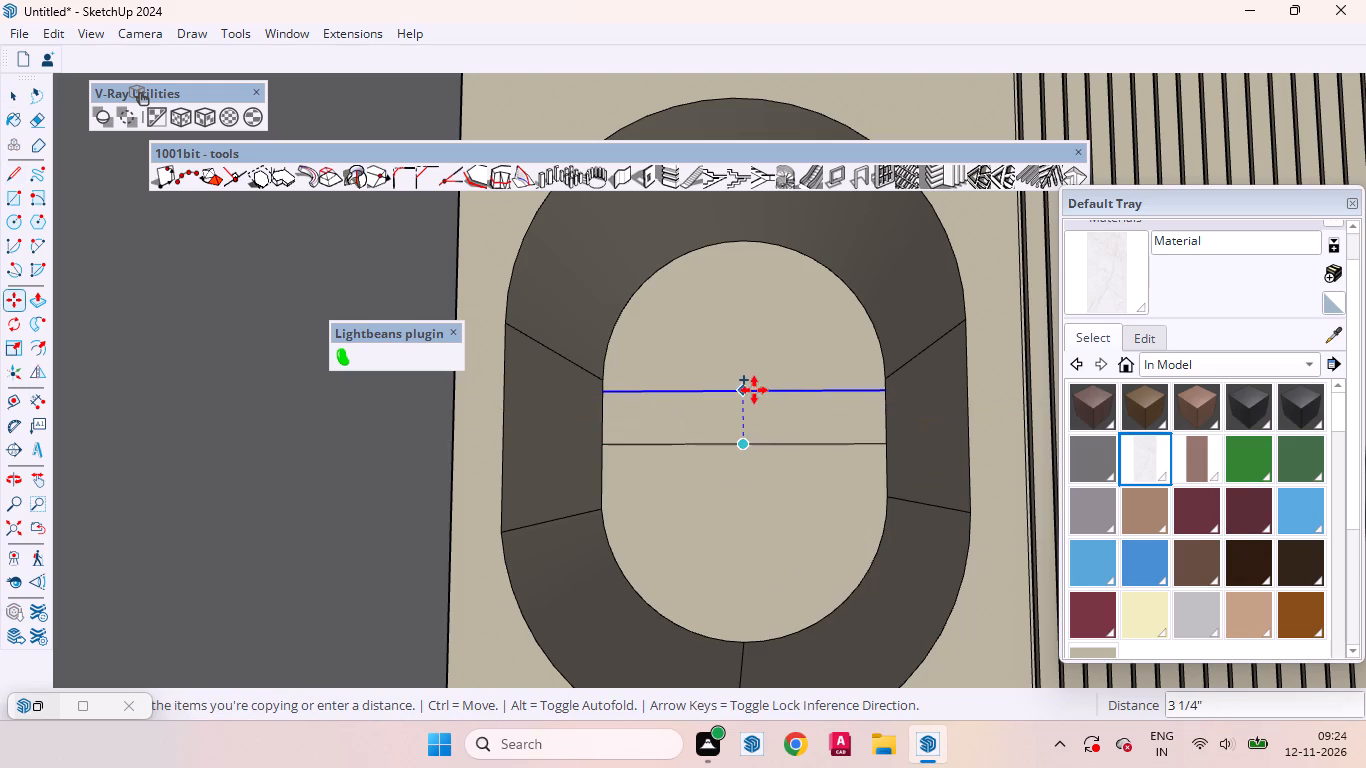
text(9mm)
key(Return)
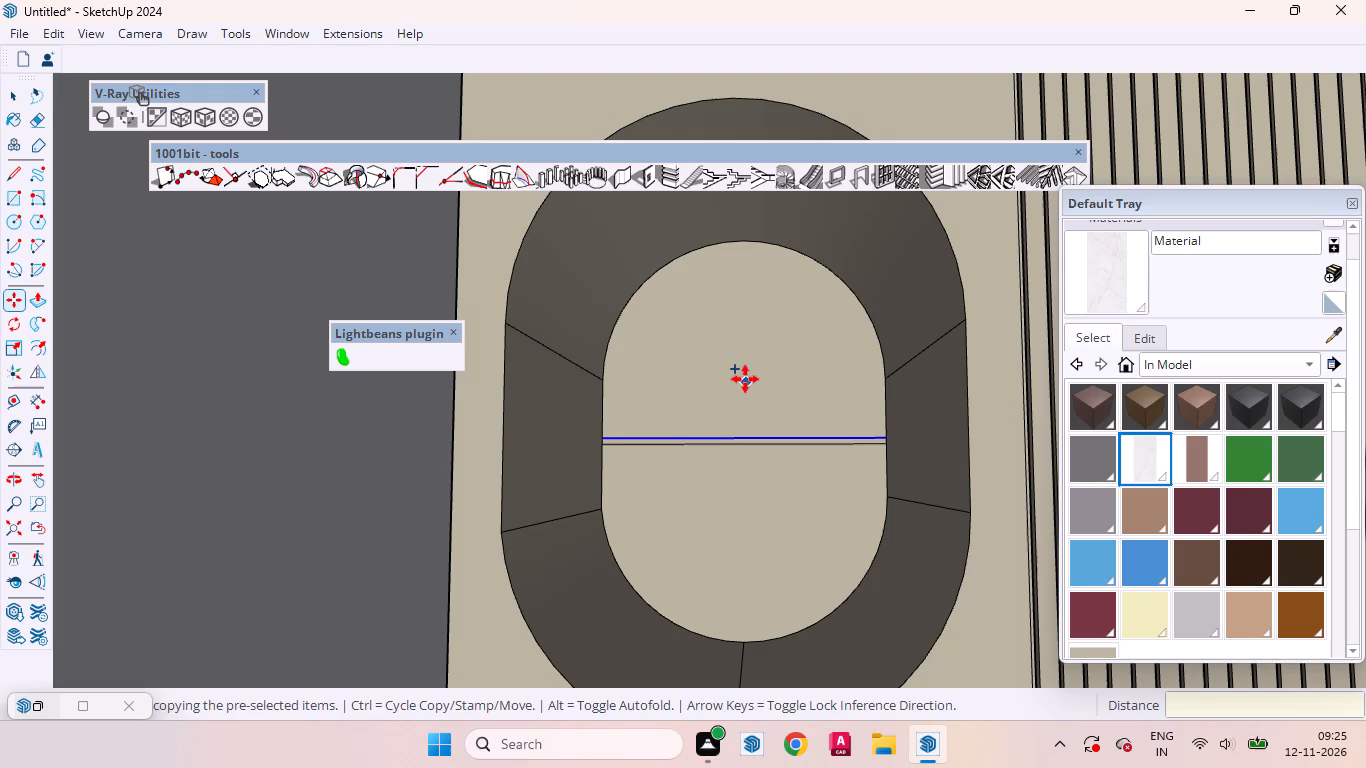
click(744, 372)
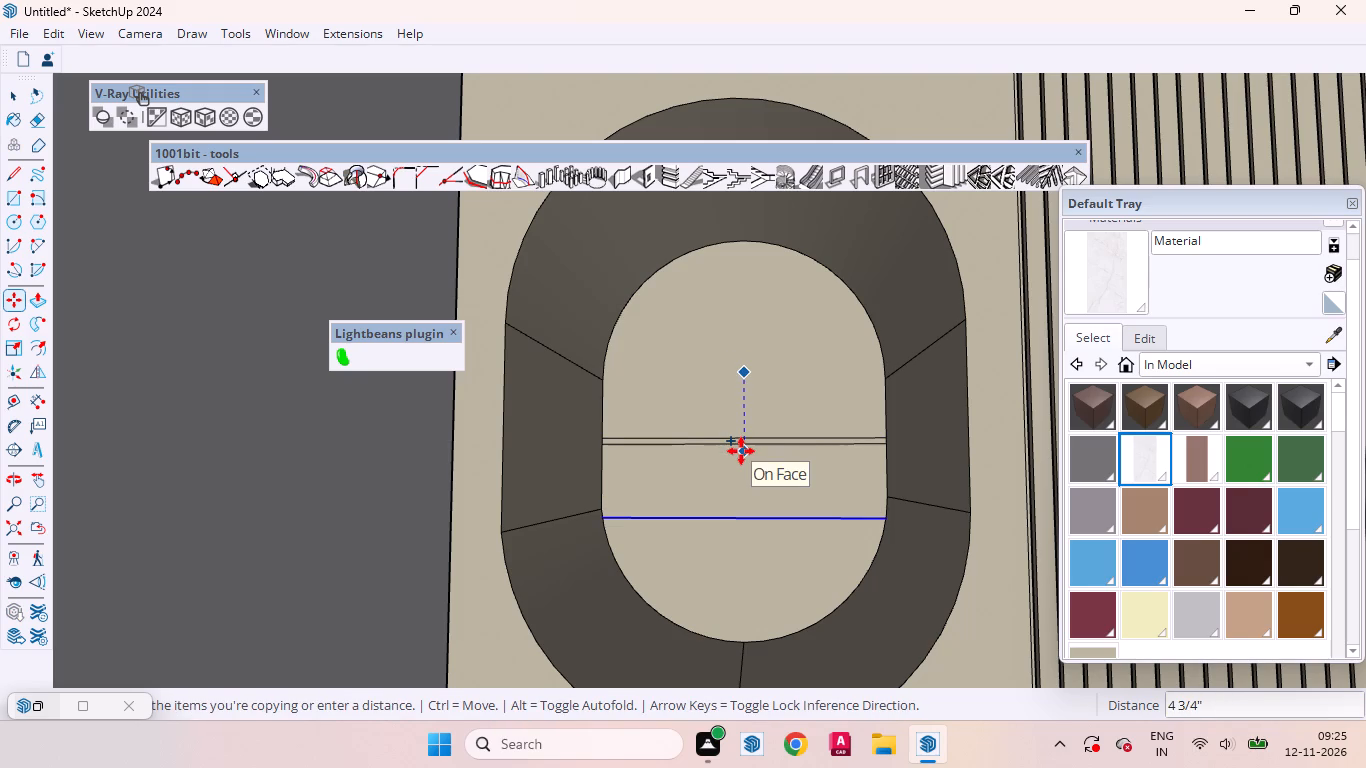
text(18mm)
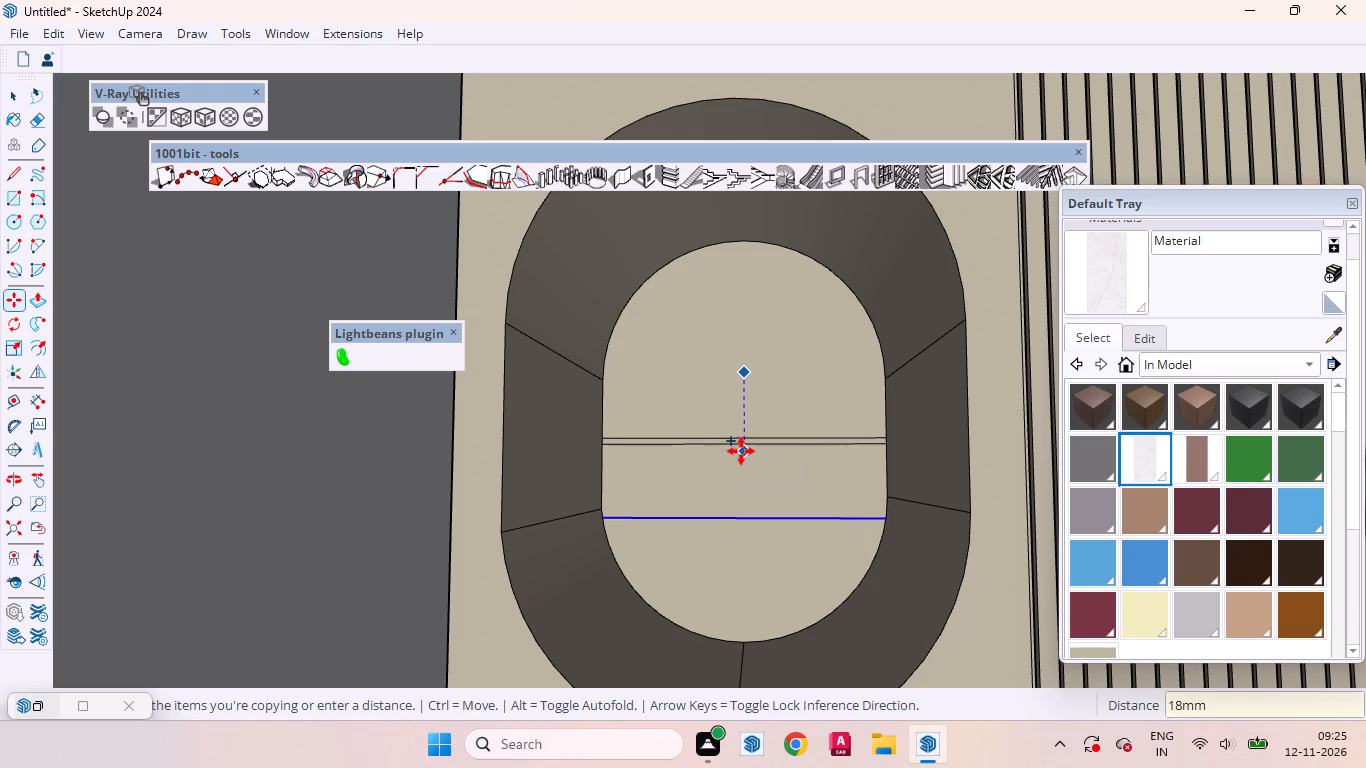
key(Return)
key(space)
Erase the original centre line between the two shelf outline lines in the upper niche.
scroll(742, 448, up, 6)
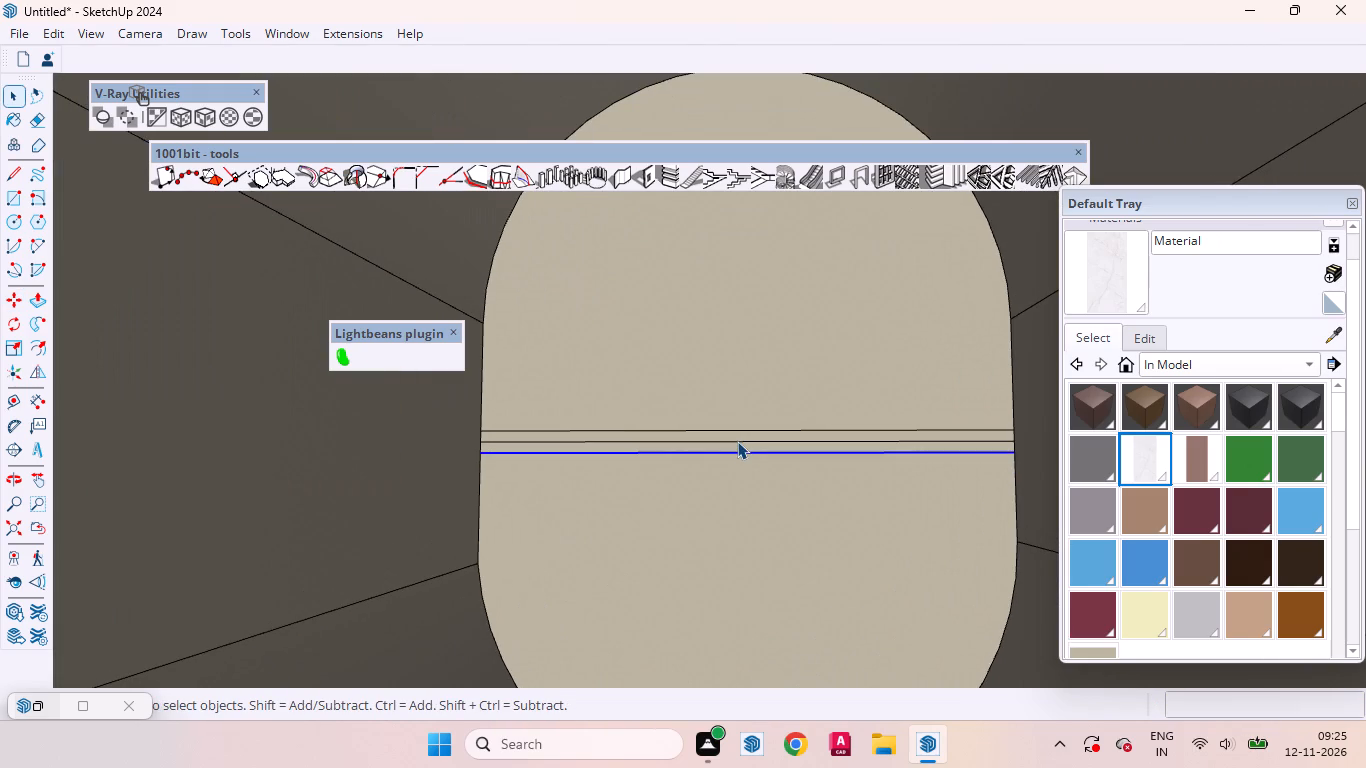
click(737, 441)
scroll(737, 441, up, 1)
right_click(737, 441)
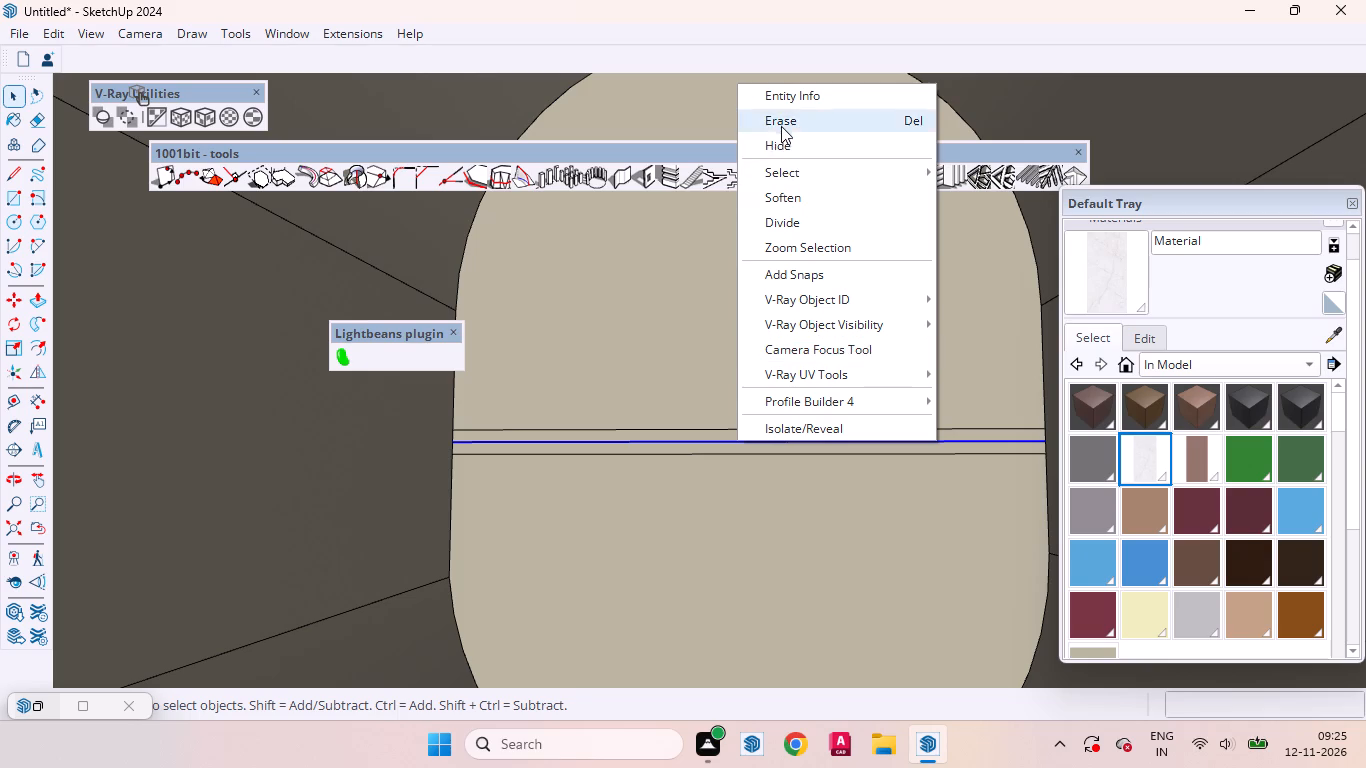
click(781, 124)
Push/Pull the narrow strip in the upper niche forward by the previous shelf distance to form its shelf.
click(784, 443)
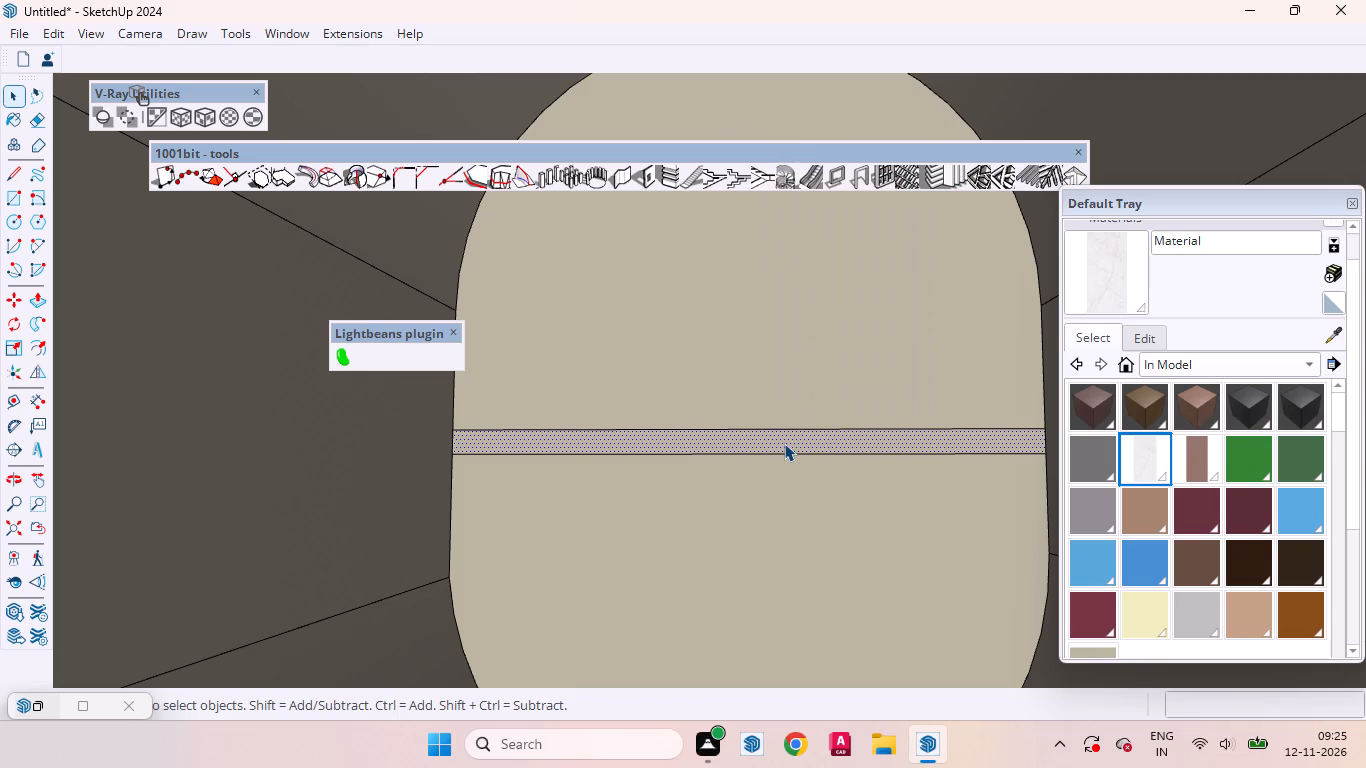
key(p)
double_click(784, 443)
key(space)
Draw a horizontal line about 1' 5" long across the bottom niche's back face, between the midpoints of its straight side edges.
scroll(785, 488, down, 6)
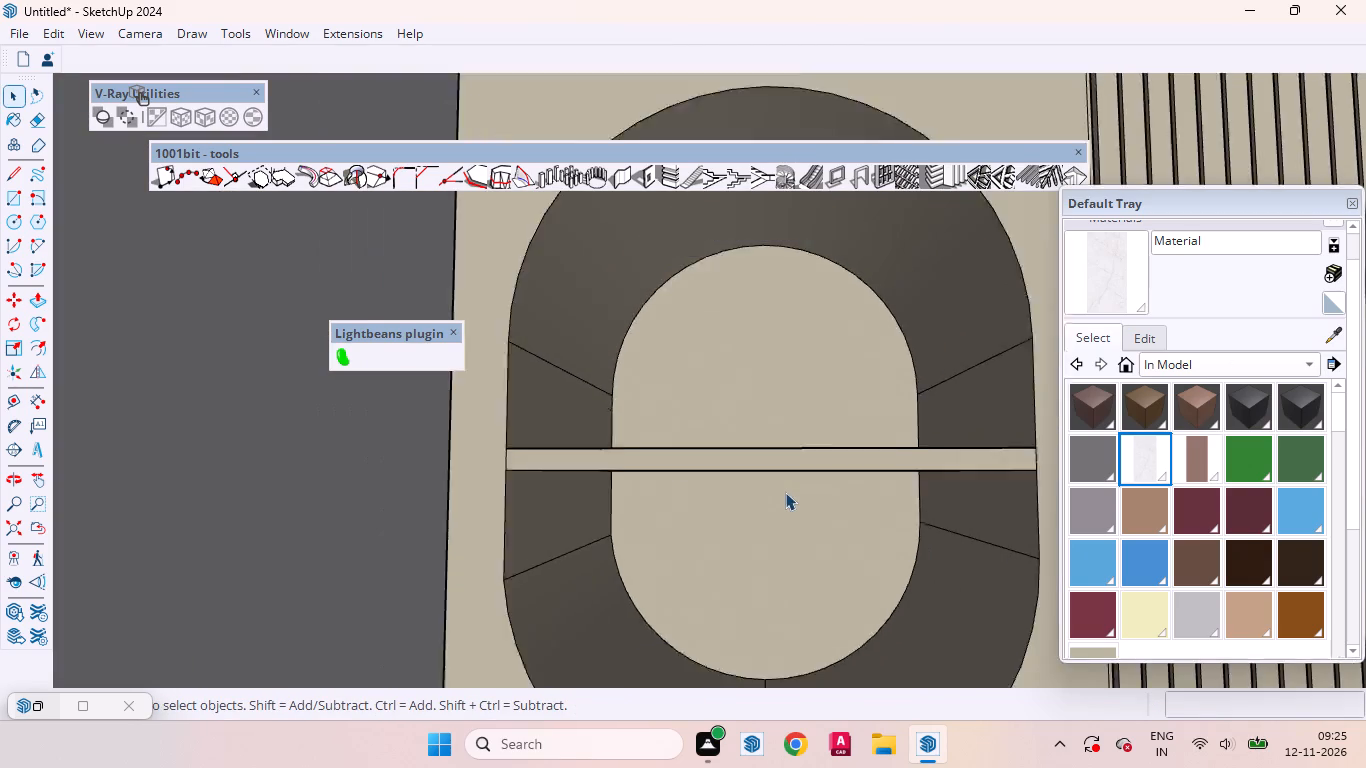
scroll(785, 492, down, 16)
scroll(730, 352, down, 6)
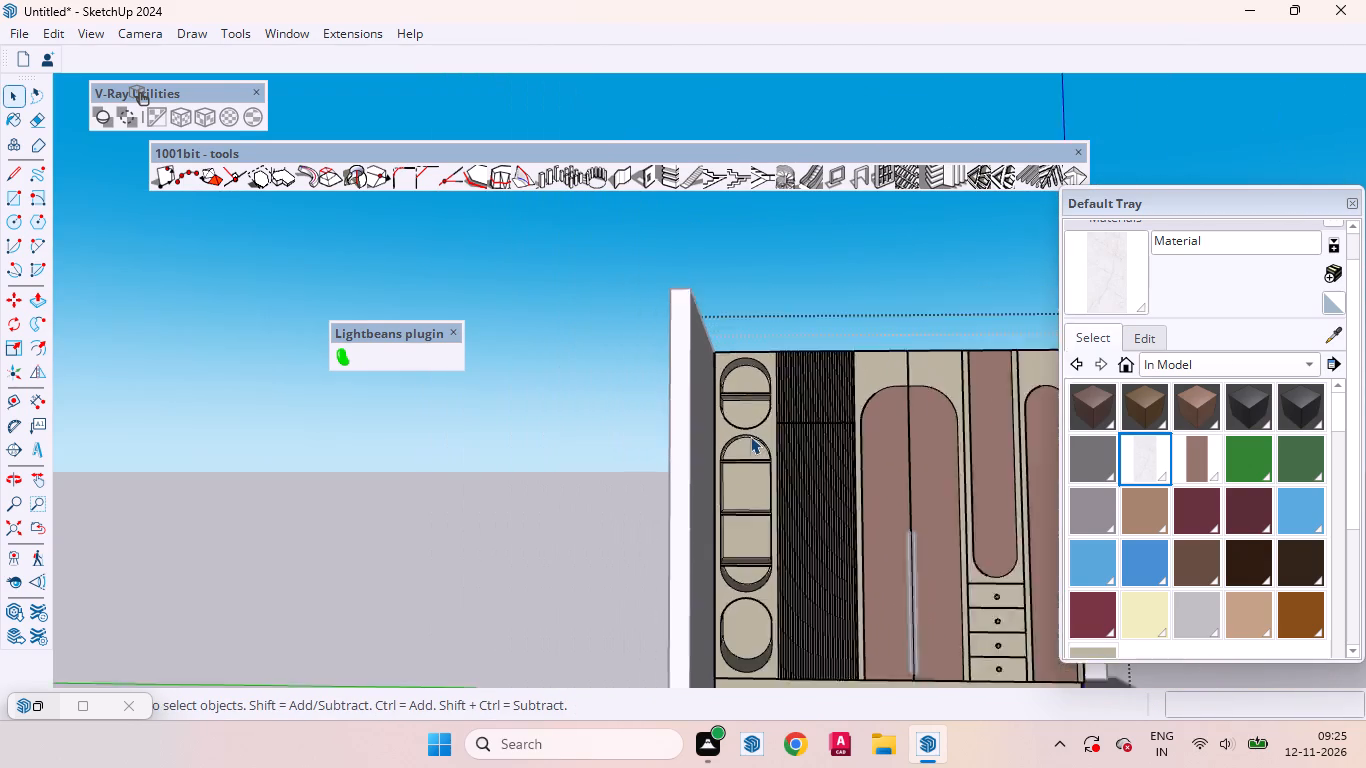
scroll(750, 436, down, 5)
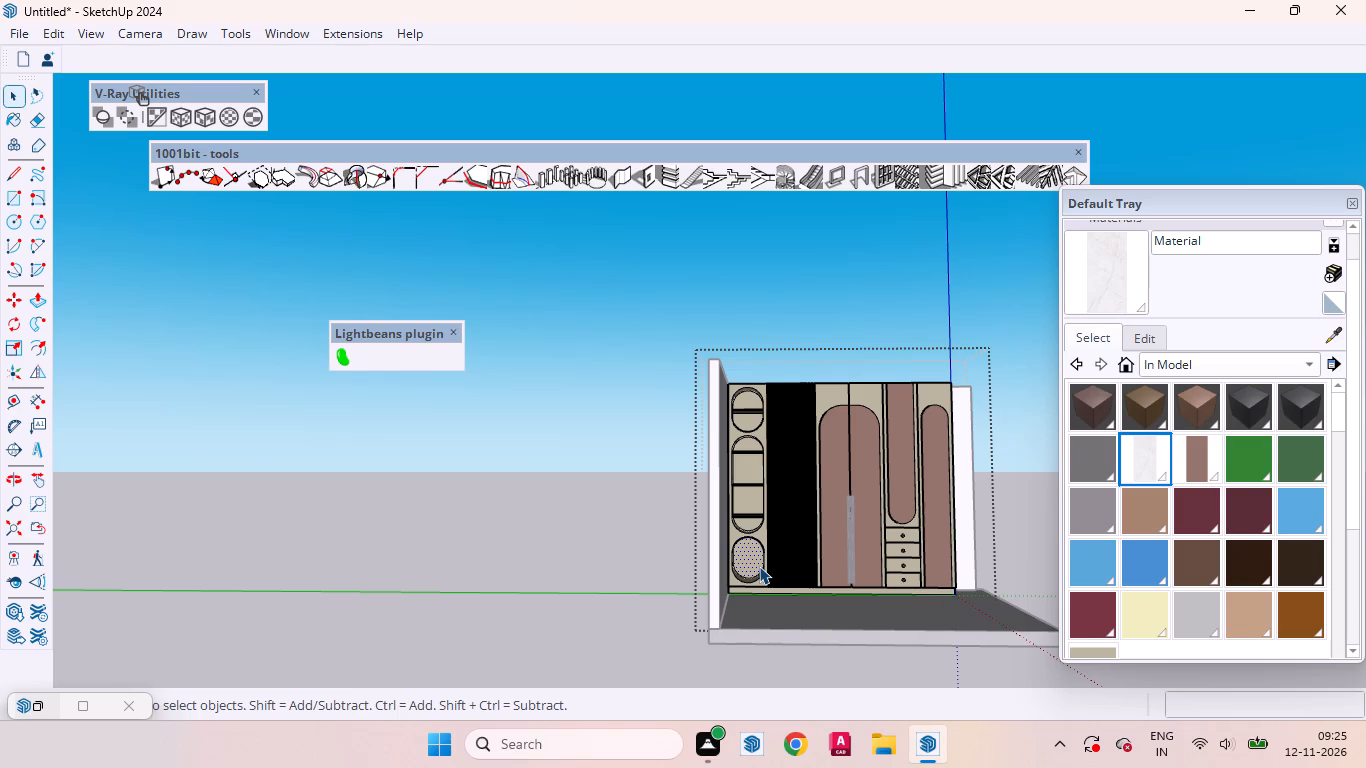
scroll(781, 573, up, 7)
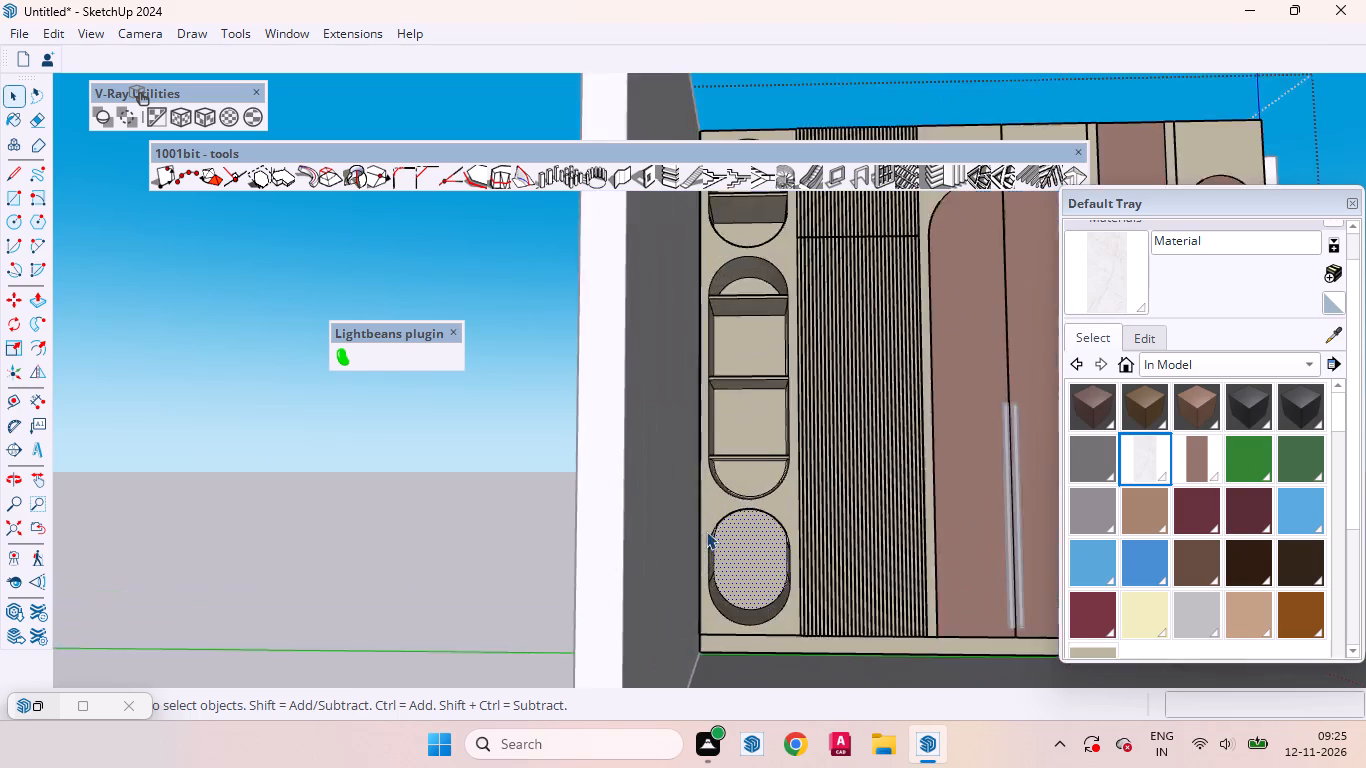
scroll(706, 531, up, 7)
middle_drag(724, 562, 689, 538)
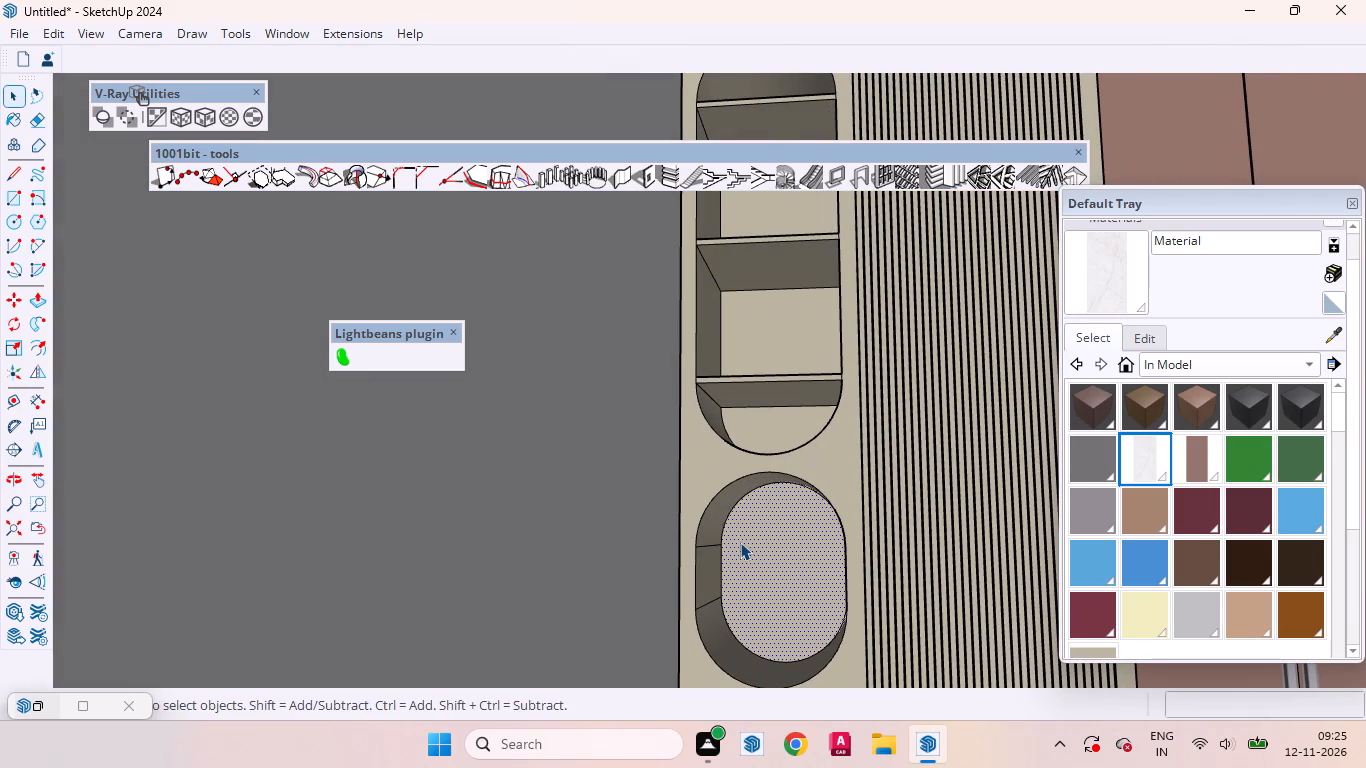
key(l)
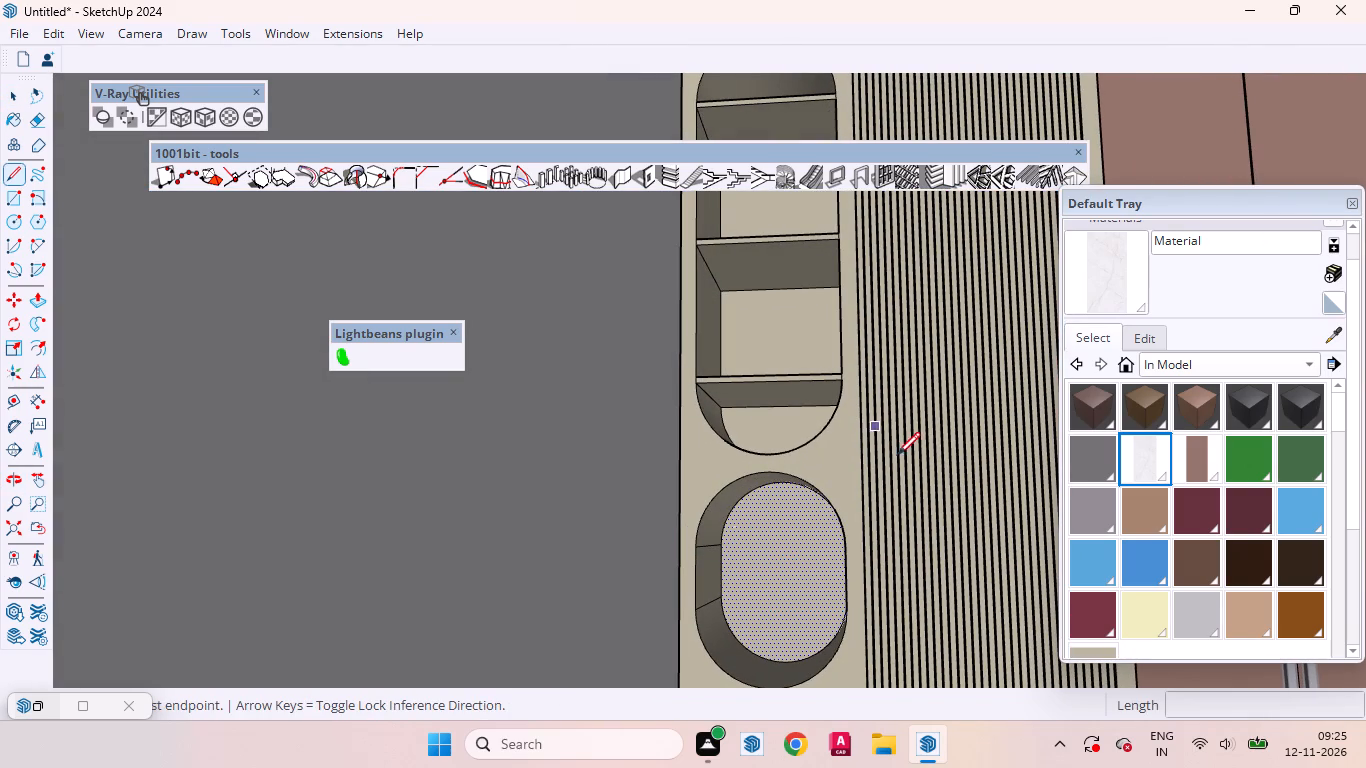
click(724, 570)
middle_drag(843, 573, 893, 573)
scroll(834, 581, up, 3)
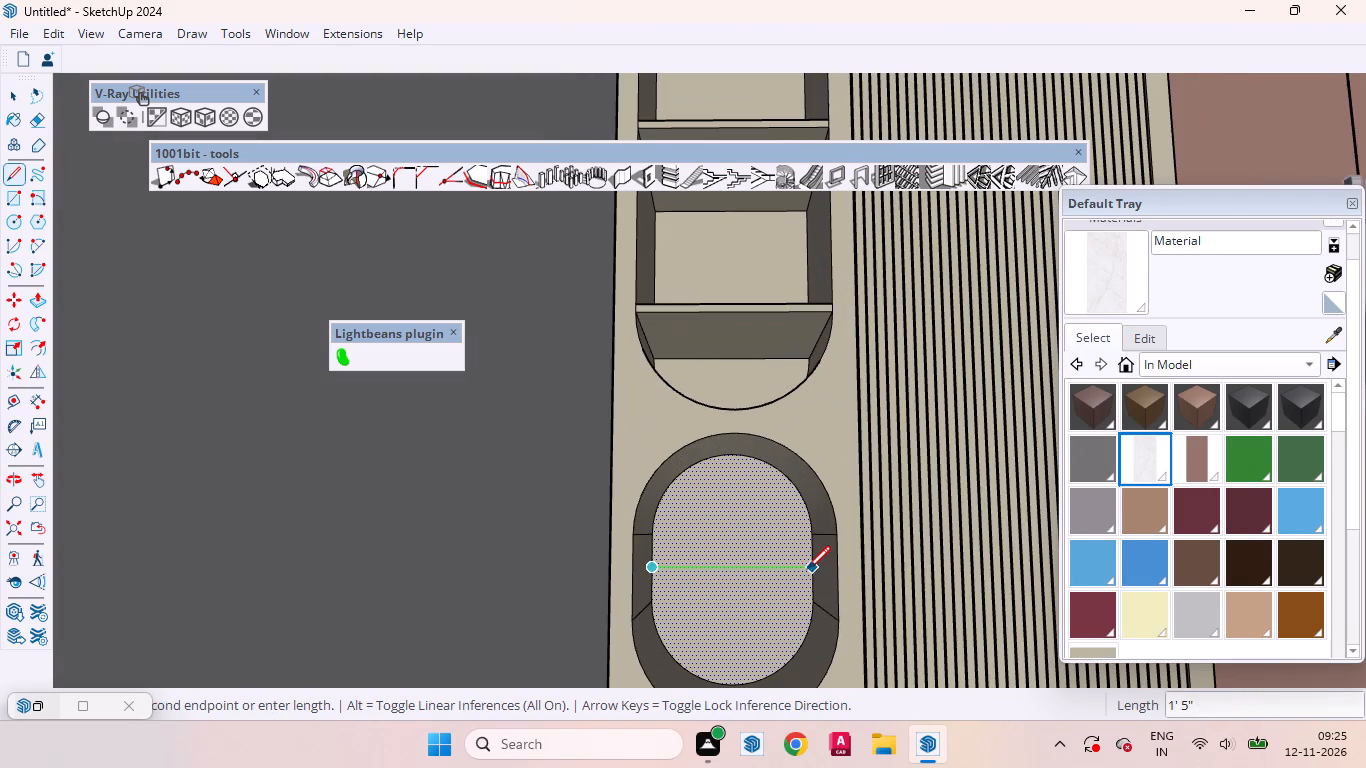
click(807, 569)
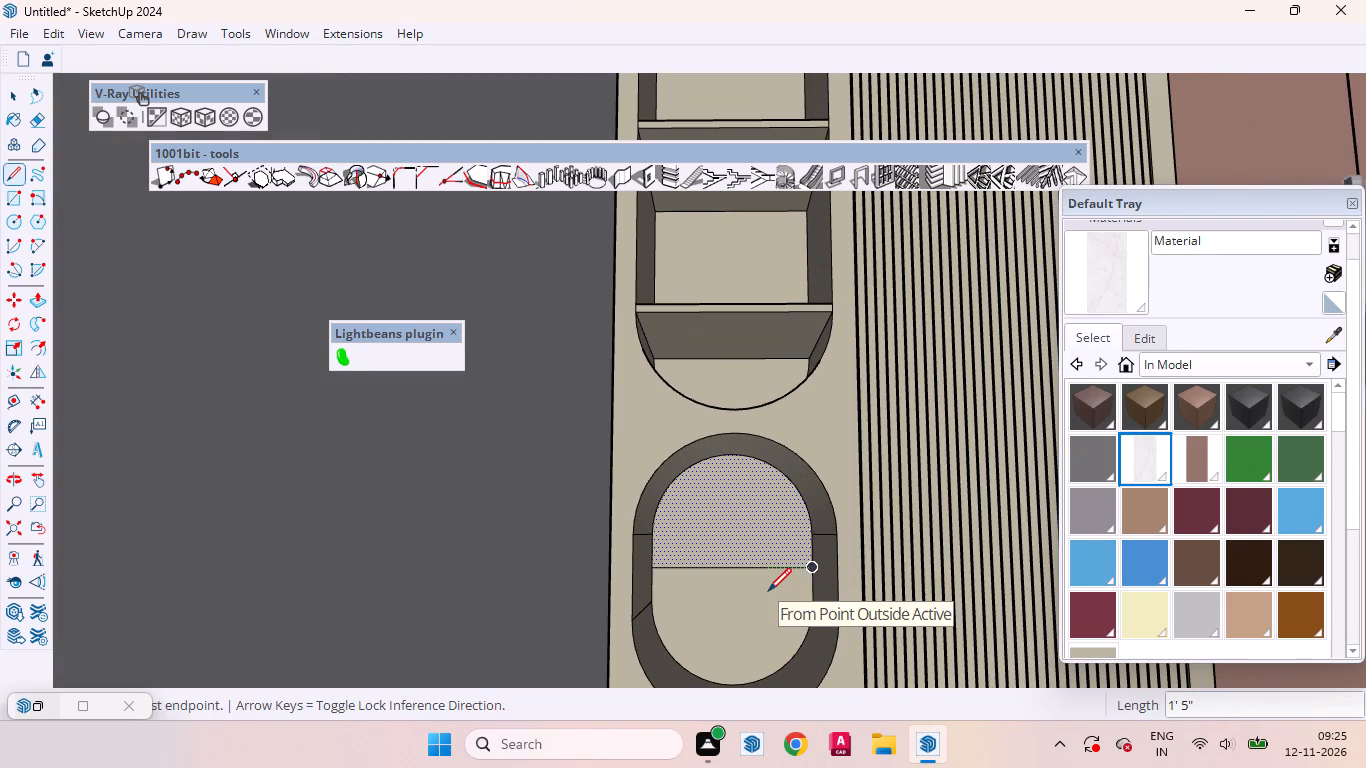
key(space)
Copy the bottom niche's centre line 9 mm downward, and copy that line 18 mm upward to outline the shelf thickness.
click(755, 571)
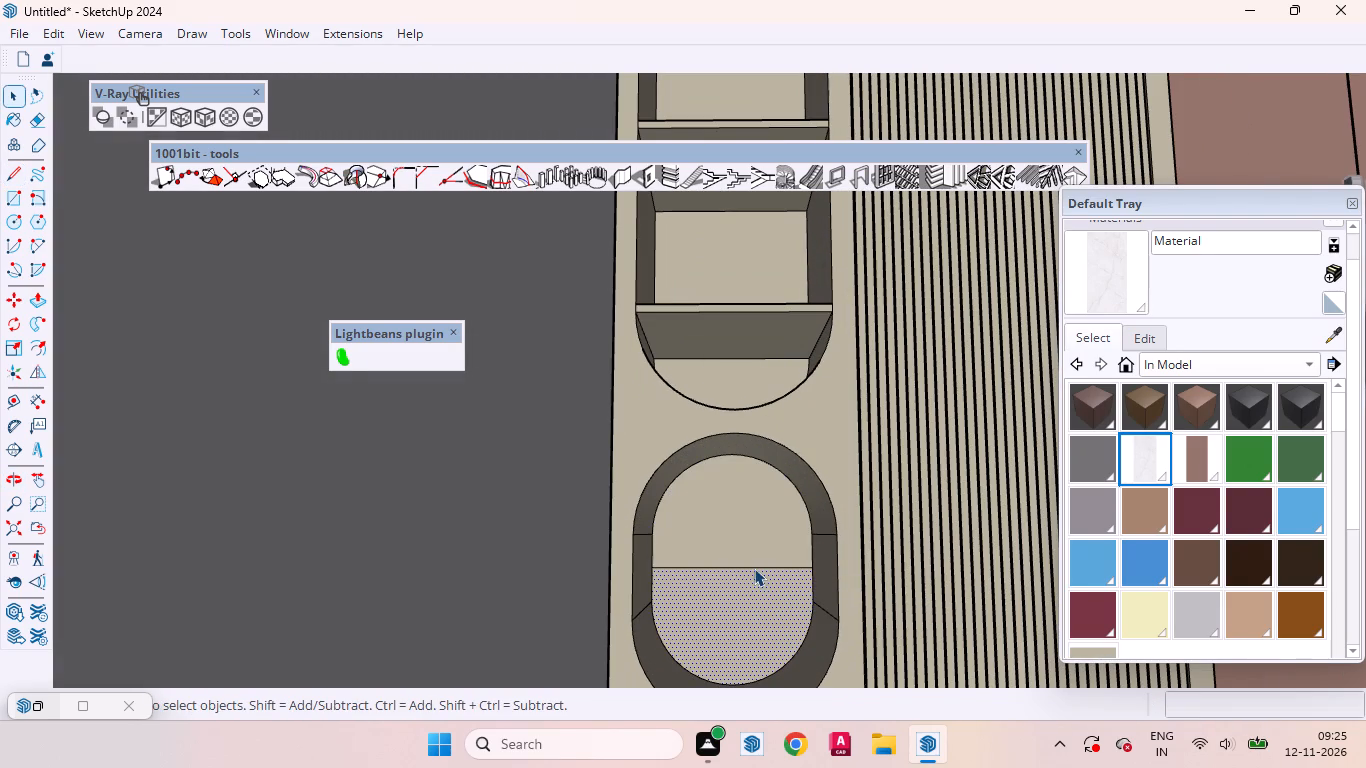
click(754, 568)
key(m)
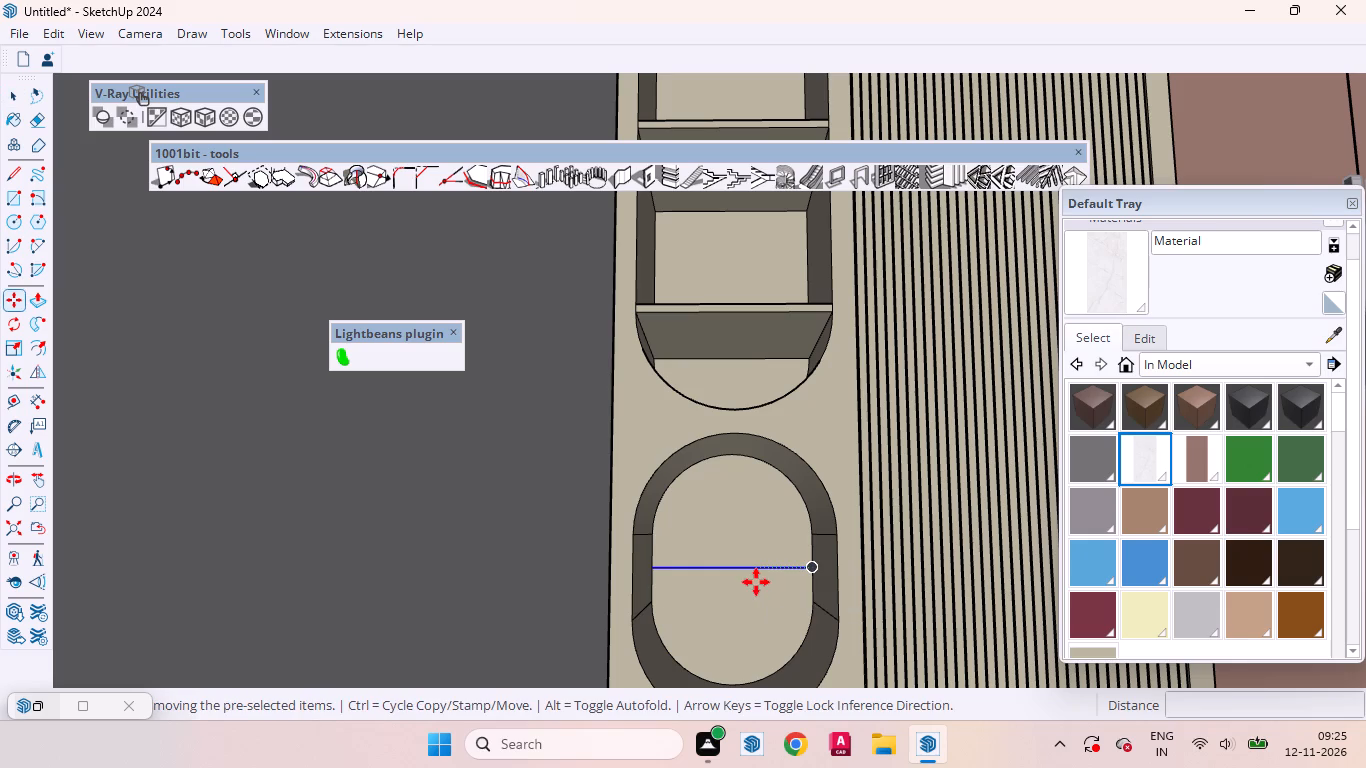
click(730, 511)
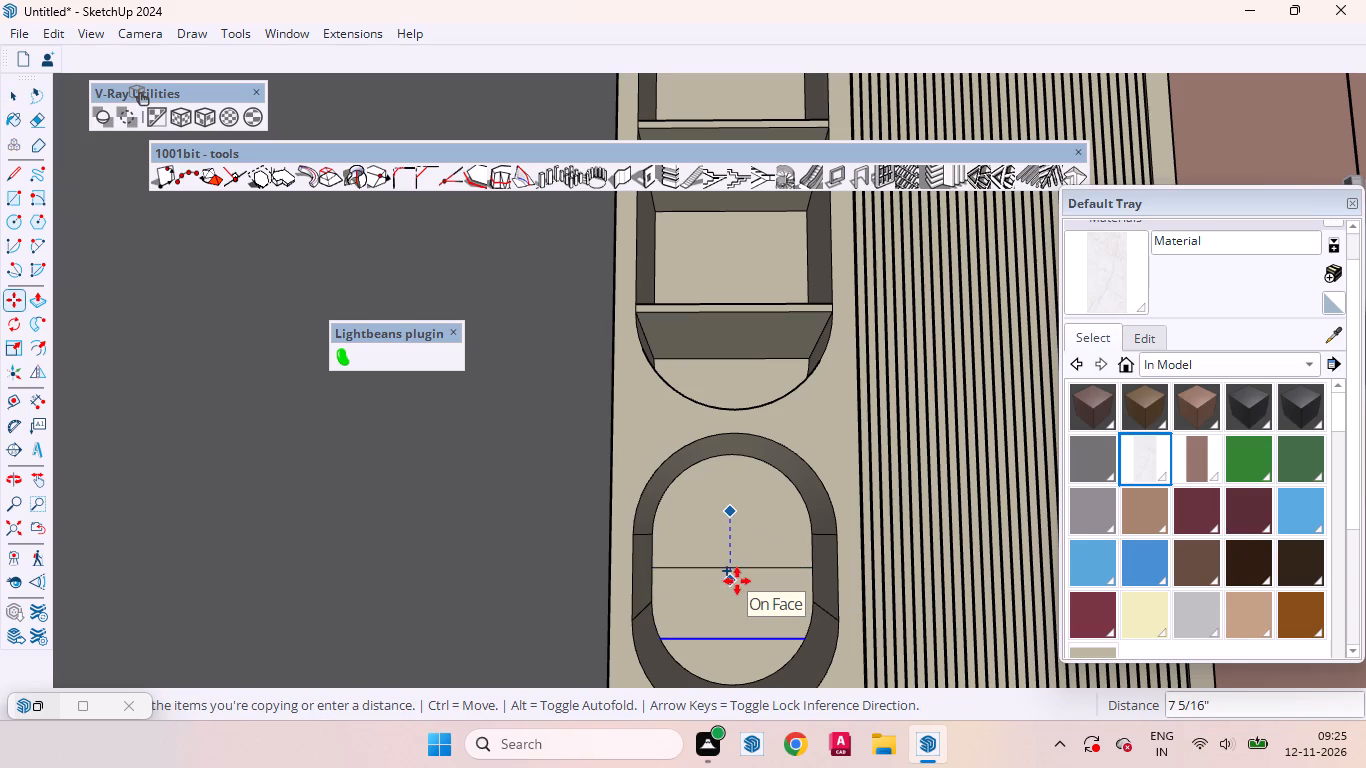
text(9mm)
key(Return)
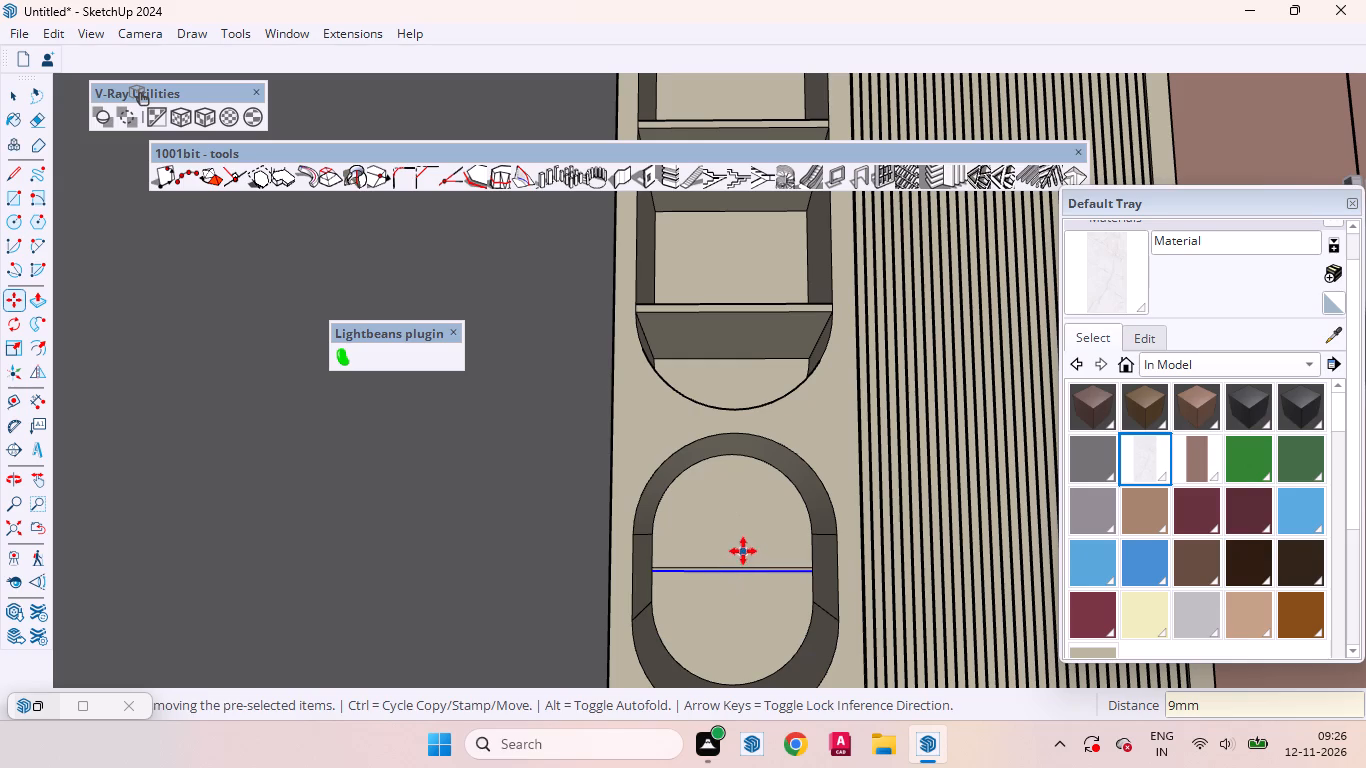
click(732, 548)
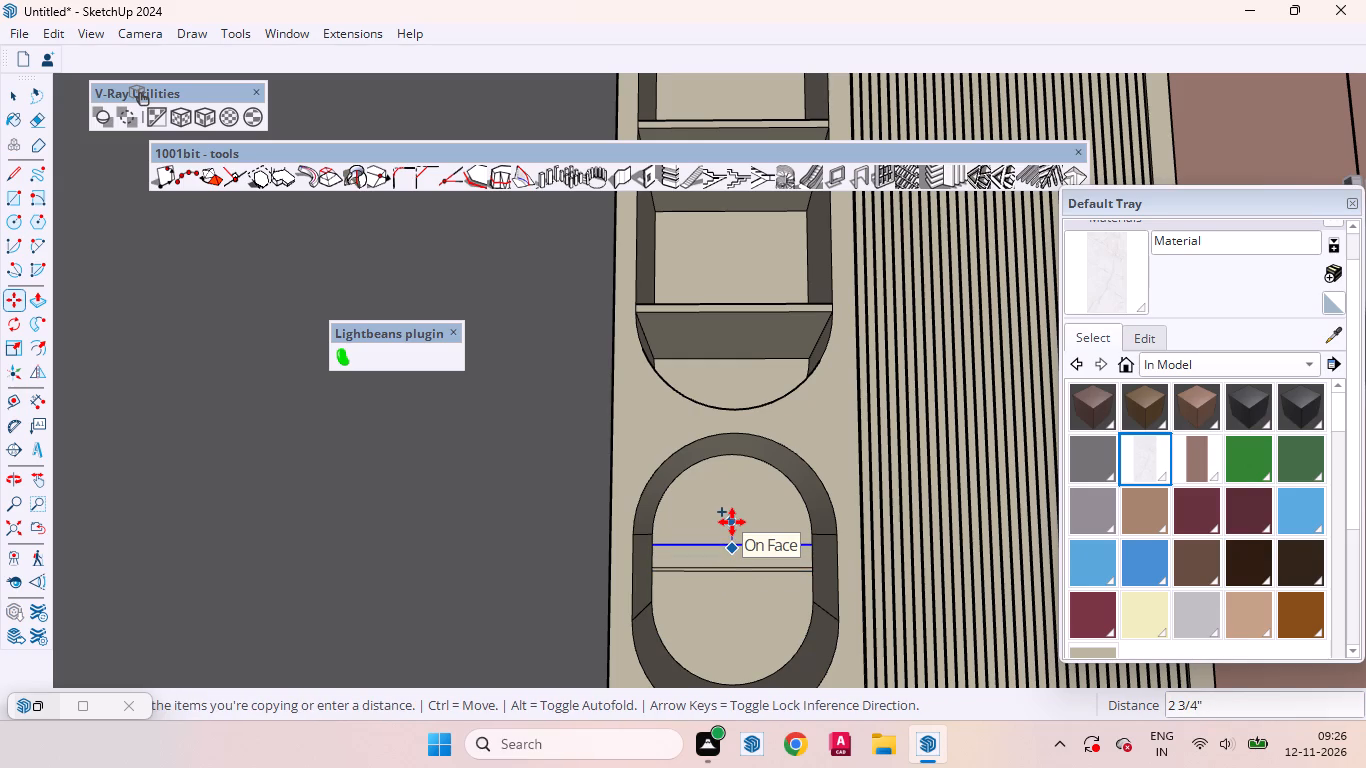
key(1)
text(8mm)
key(Return)
key(space)
Erase the original centre line between the two shelf outline lines in the bottom niche.
scroll(727, 572, up, 9)
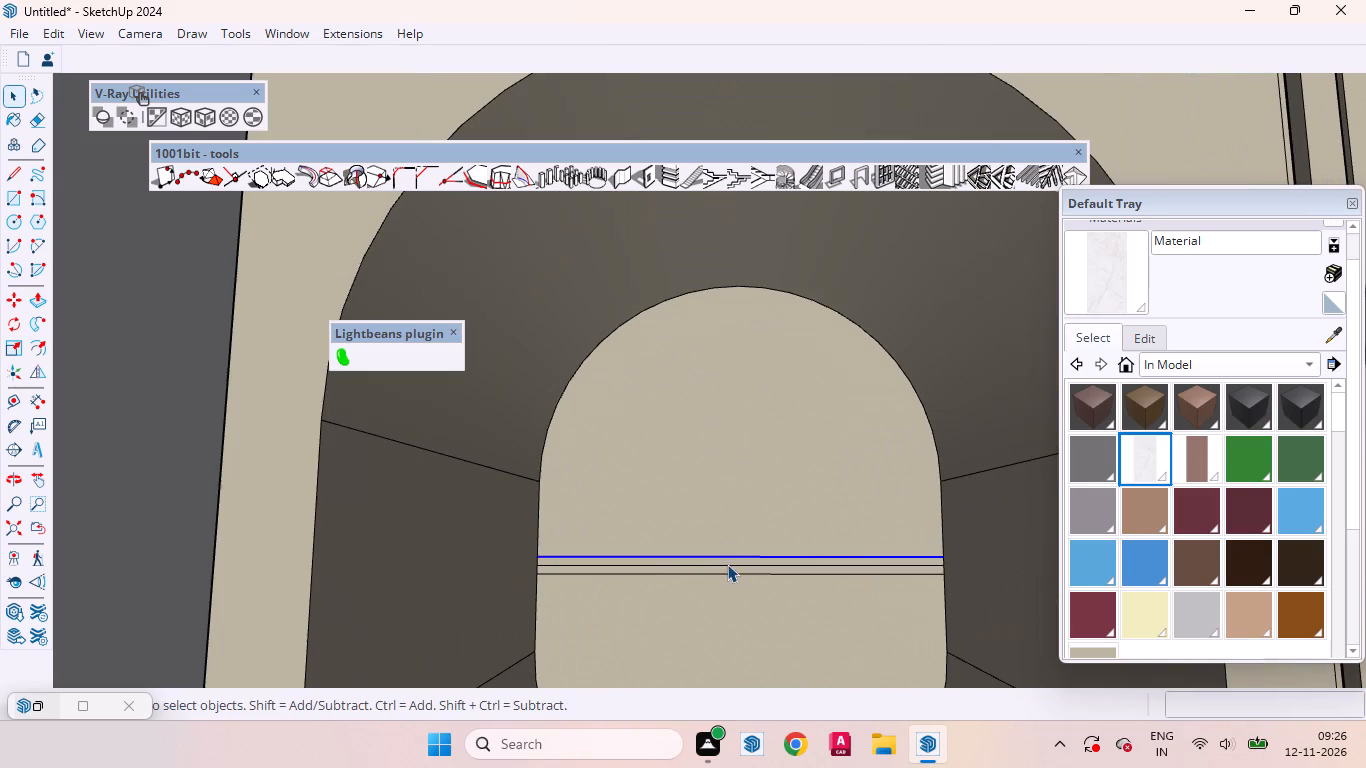
click(723, 566)
right_click(723, 566)
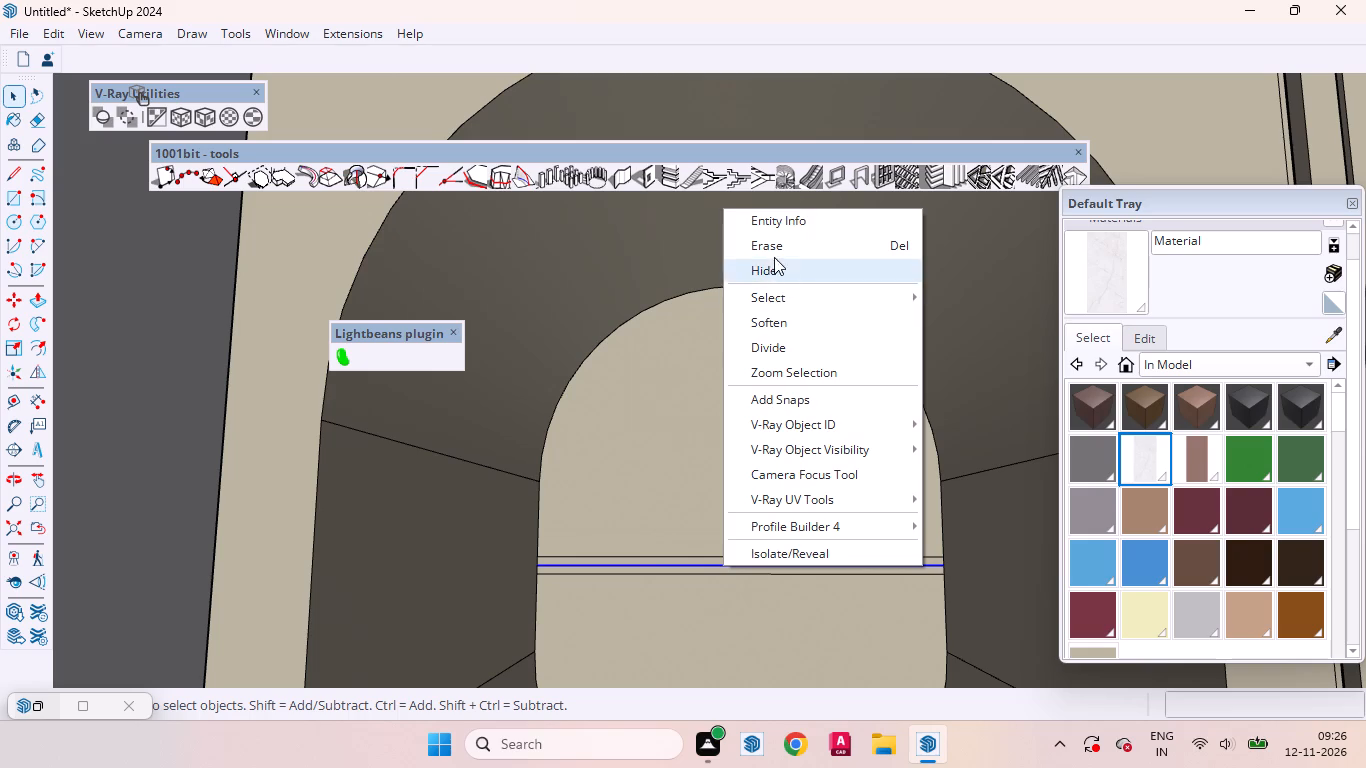
click(773, 249)
Push/Pull the narrow strip in the bottom niche forward by the previous shelf distance to form its shelf.
click(757, 563)
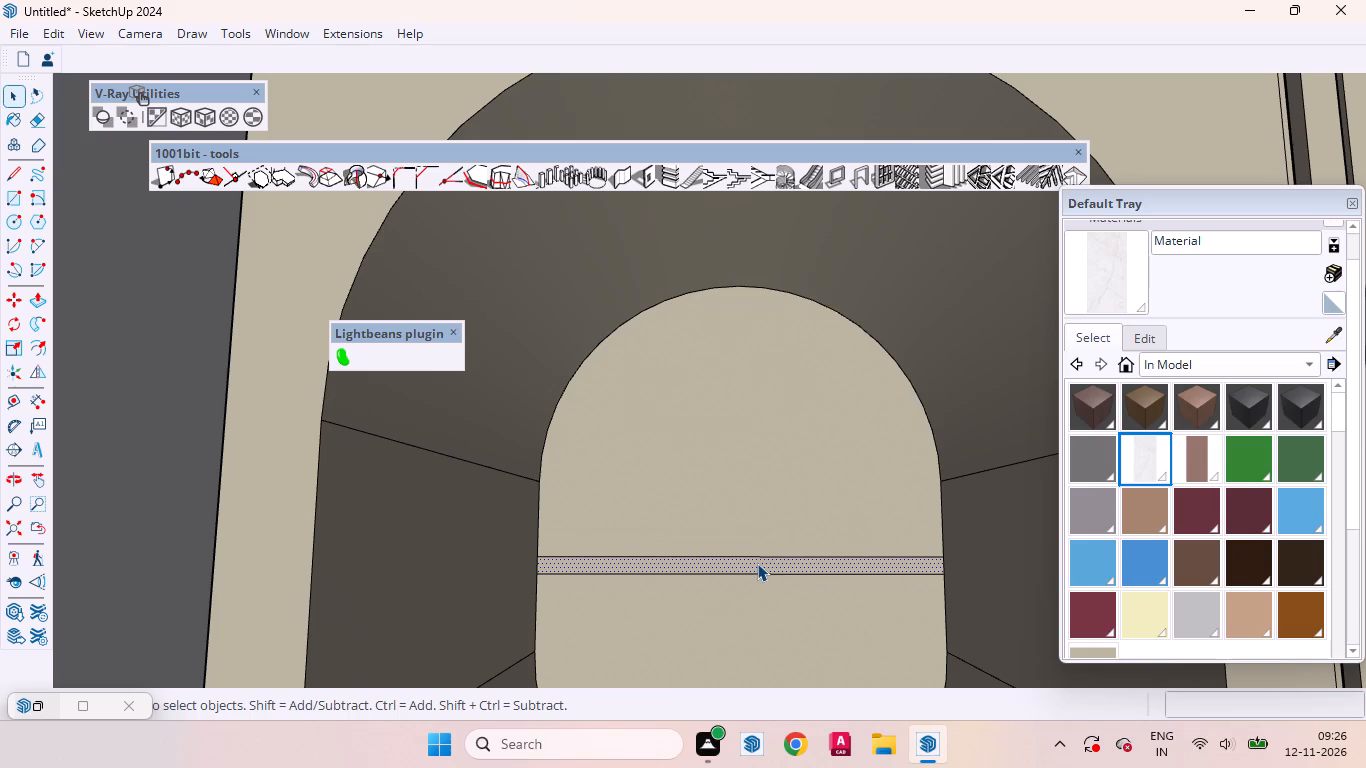
key(p)
double_click(757, 563)
key(space)
Examine the shelves in all three open niches and the whole wardrobe front from farther away.
scroll(765, 518, down, 5)
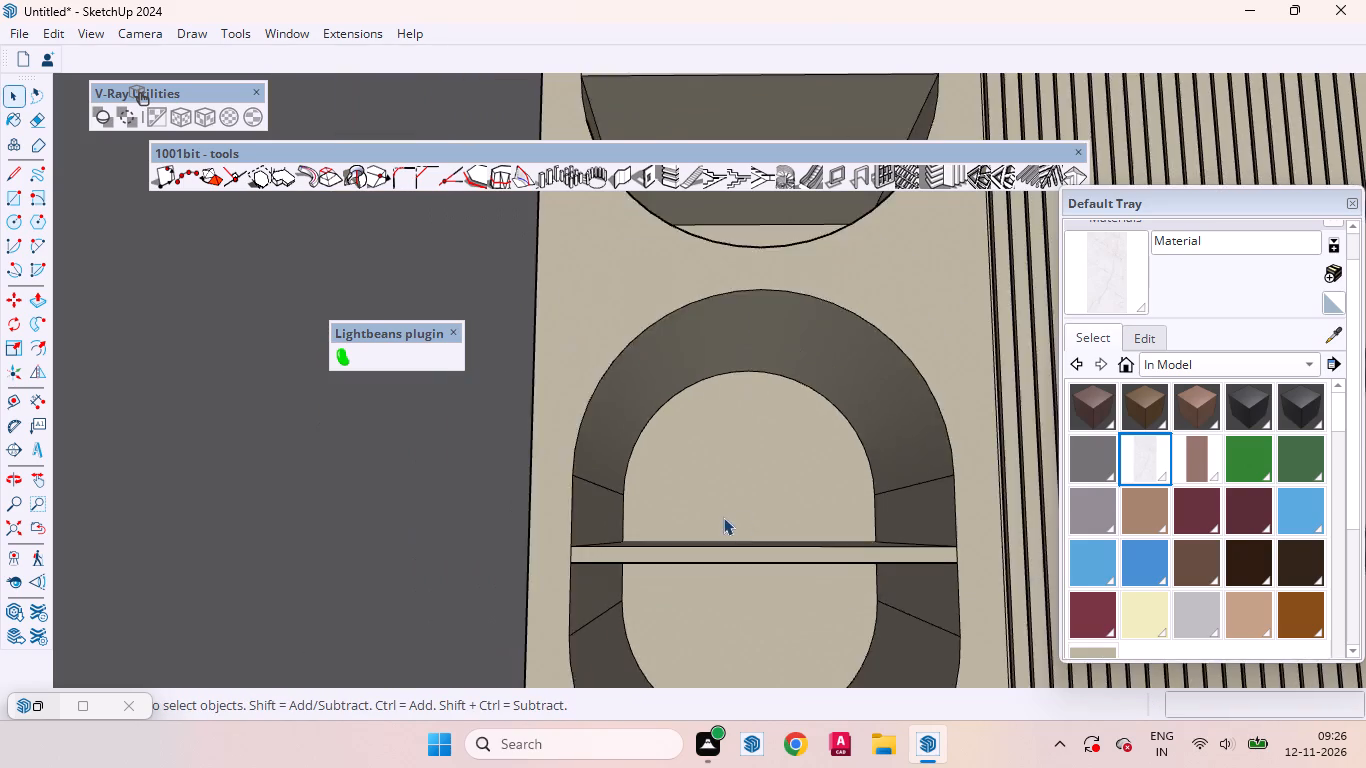
scroll(723, 517, down, 20)
scroll(723, 517, down, 3)
middle_drag(753, 502, 753, 546)
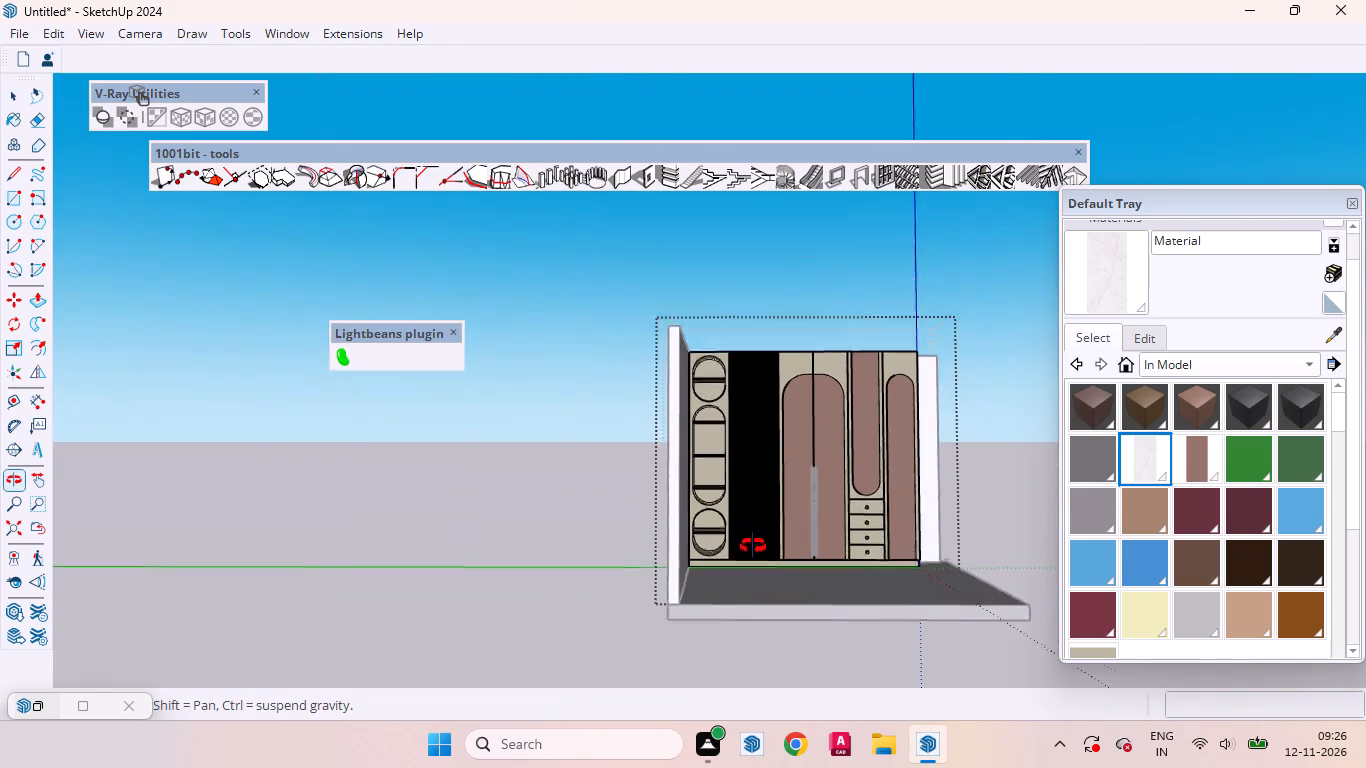
middle_drag(753, 546, 750, 577)
middle_drag(750, 572, 749, 561)
scroll(738, 514, up, 3)
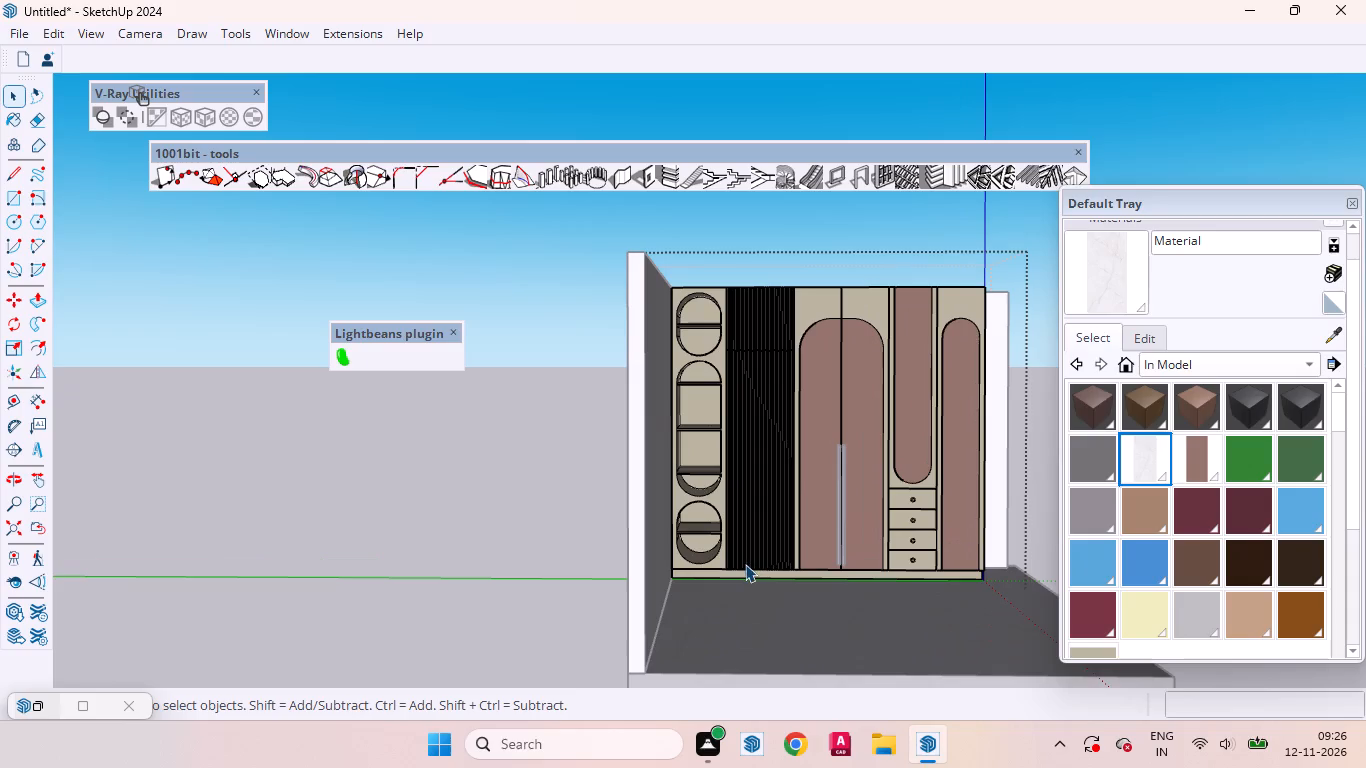
scroll(663, 458, up, 4)
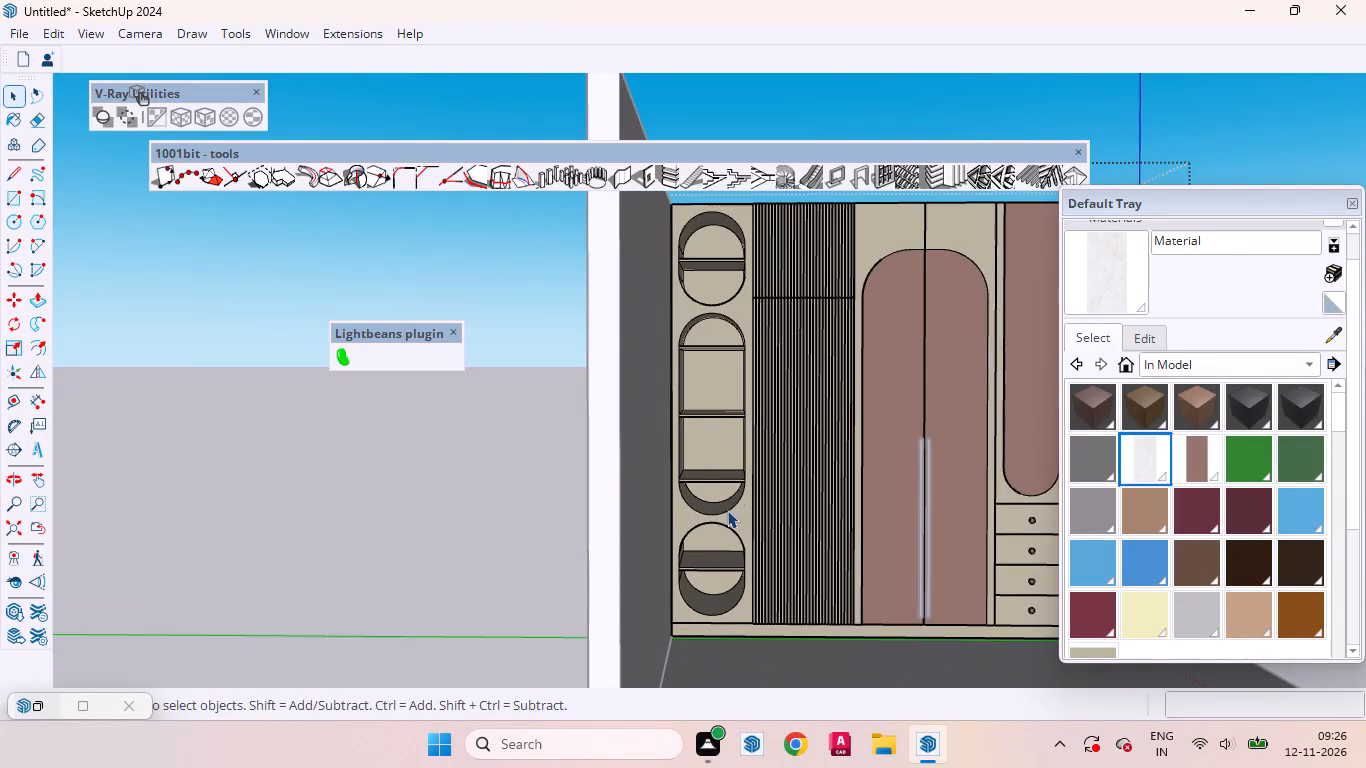
Examine the shelves in the open niches from the front, from below and from above.
scroll(727, 512, down, 2)
middle_drag(717, 426, 722, 429)
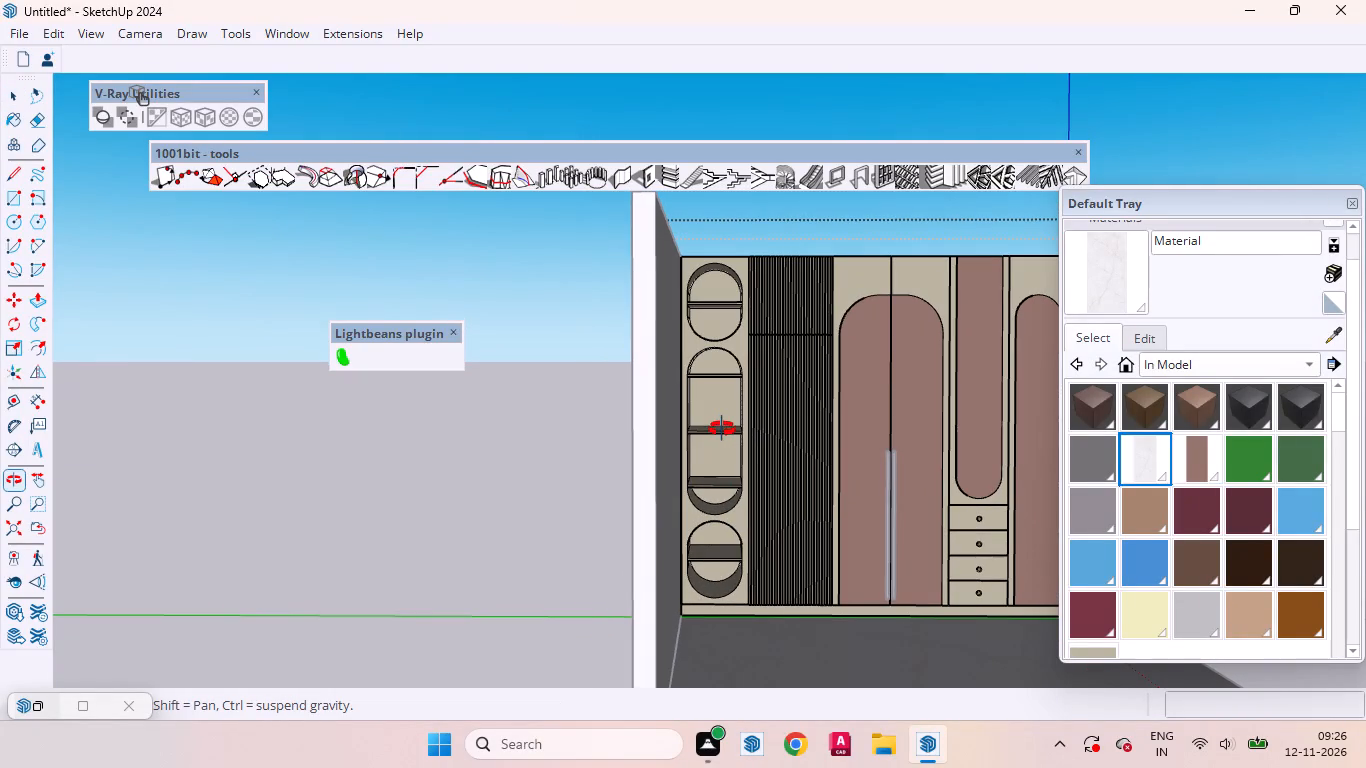
middle_drag(722, 429, 713, 422)
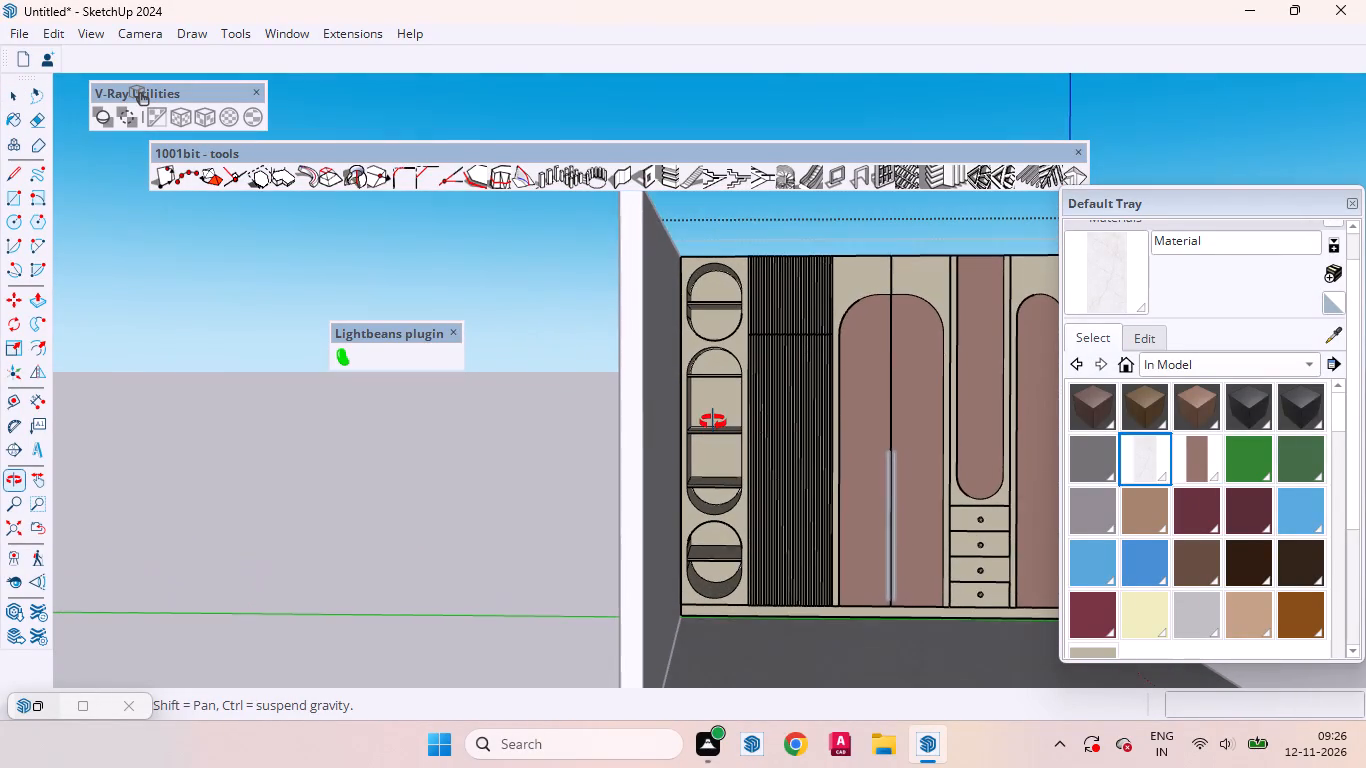
middle_drag(713, 422, 715, 417)
middle_click(717, 414)
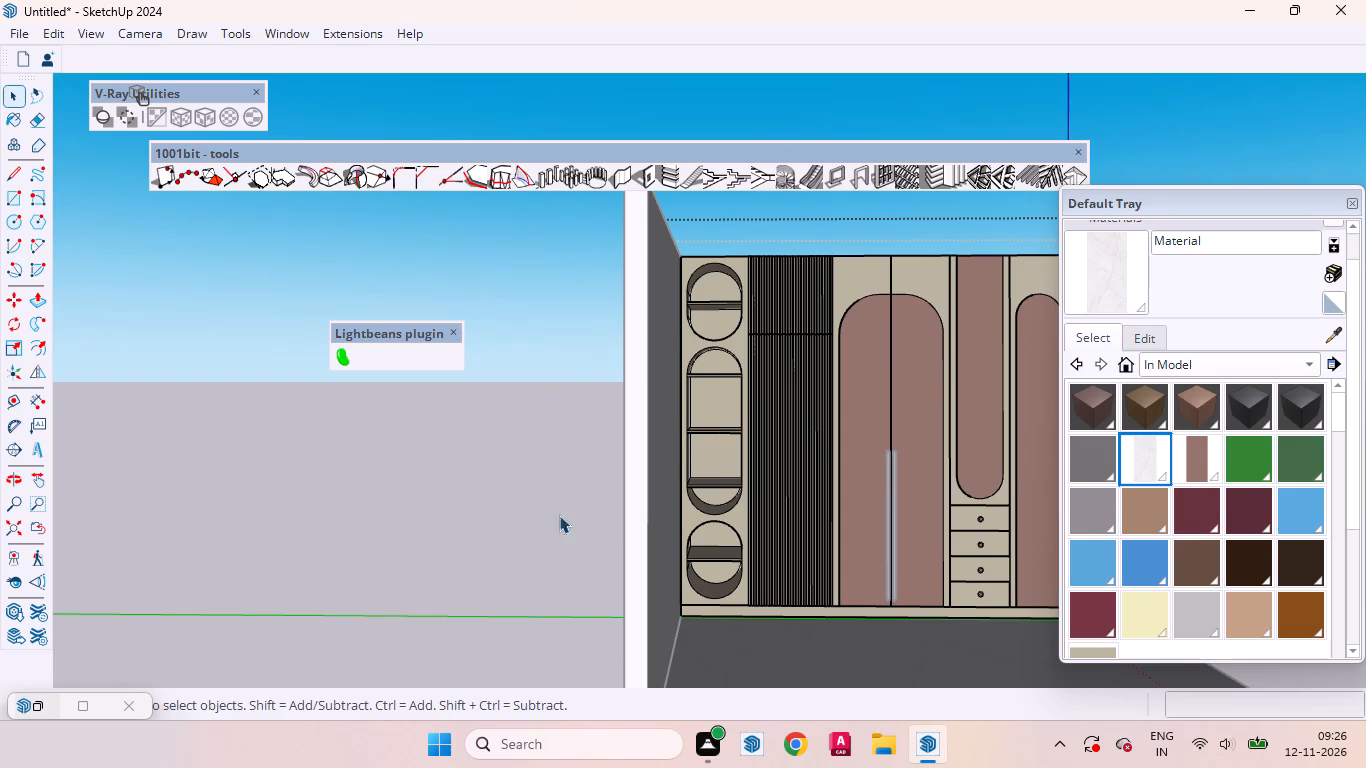
scroll(614, 510, up, 14)
middle_drag(716, 481, 716, 406)
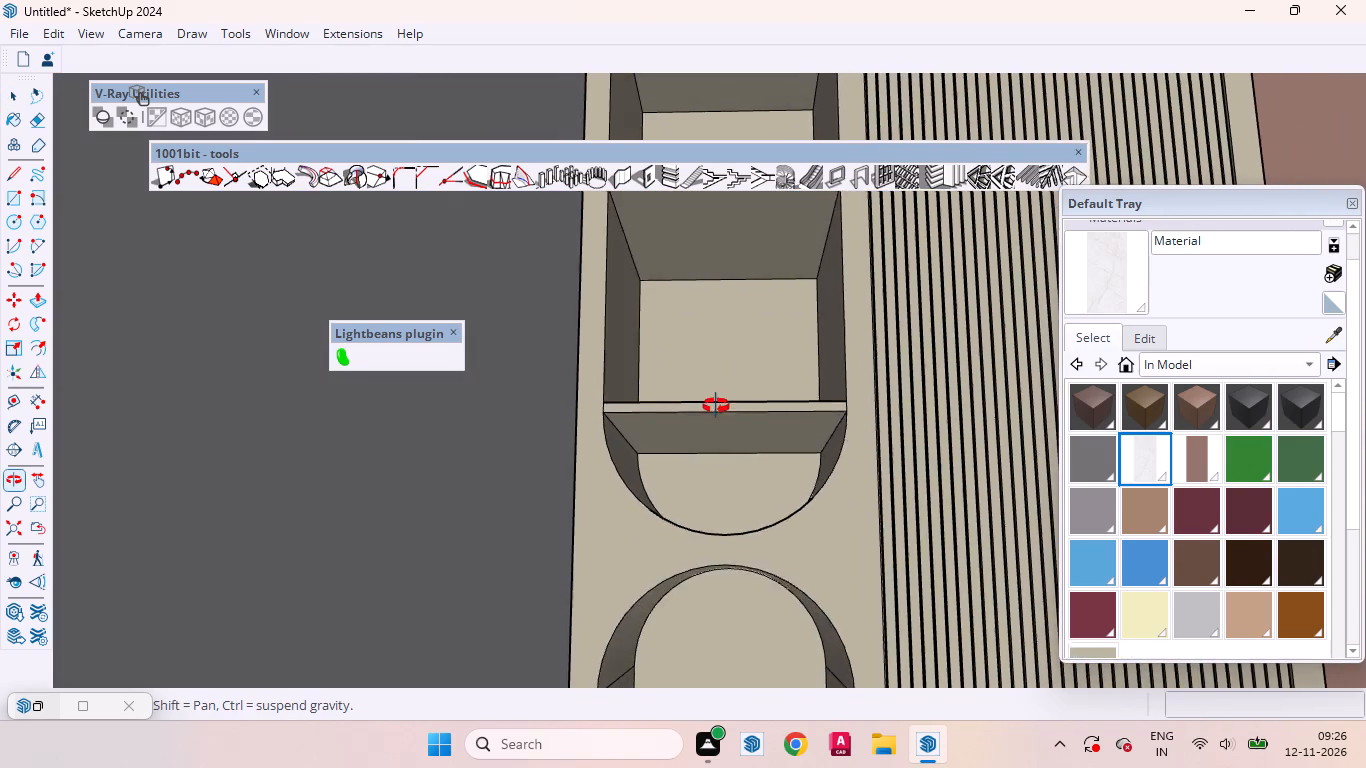
middle_drag(716, 406, 688, 499)
scroll(700, 494, down, 7)
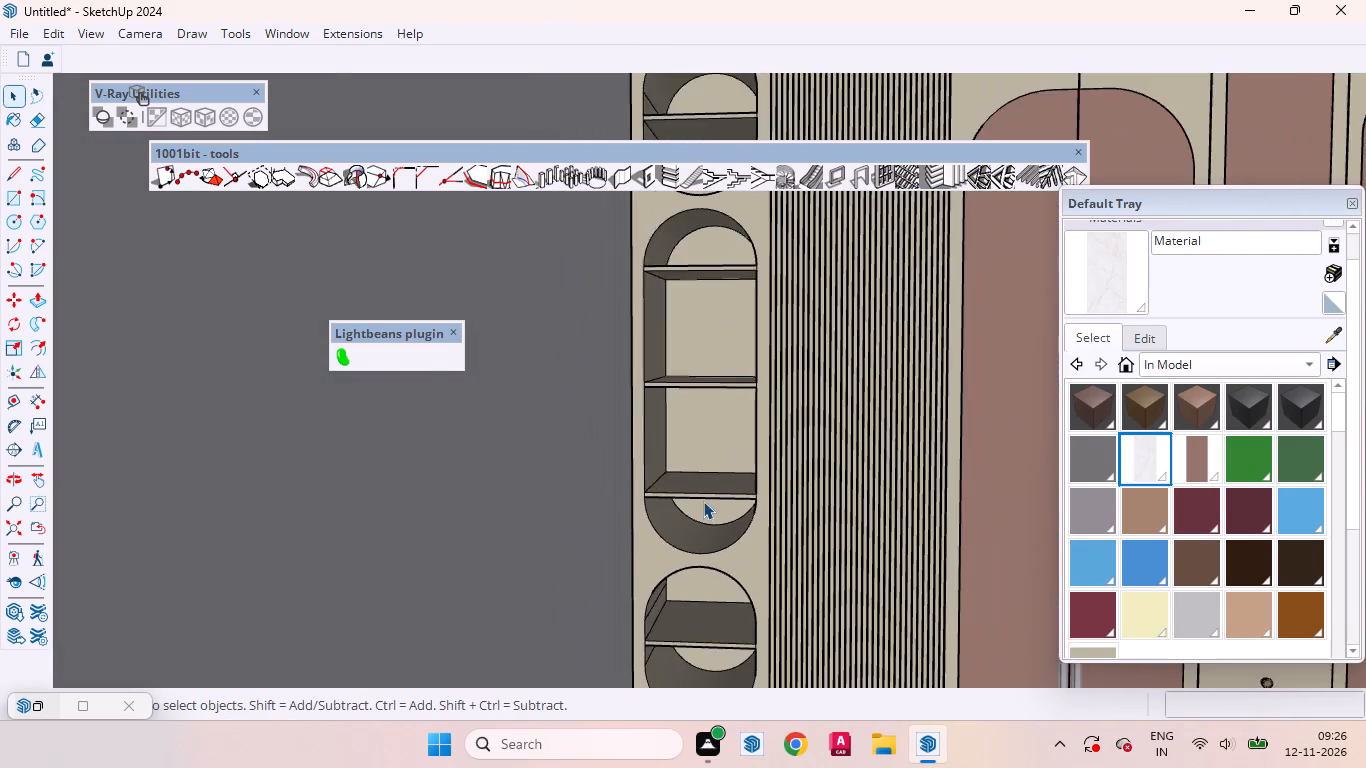
scroll(703, 501, down, 3)
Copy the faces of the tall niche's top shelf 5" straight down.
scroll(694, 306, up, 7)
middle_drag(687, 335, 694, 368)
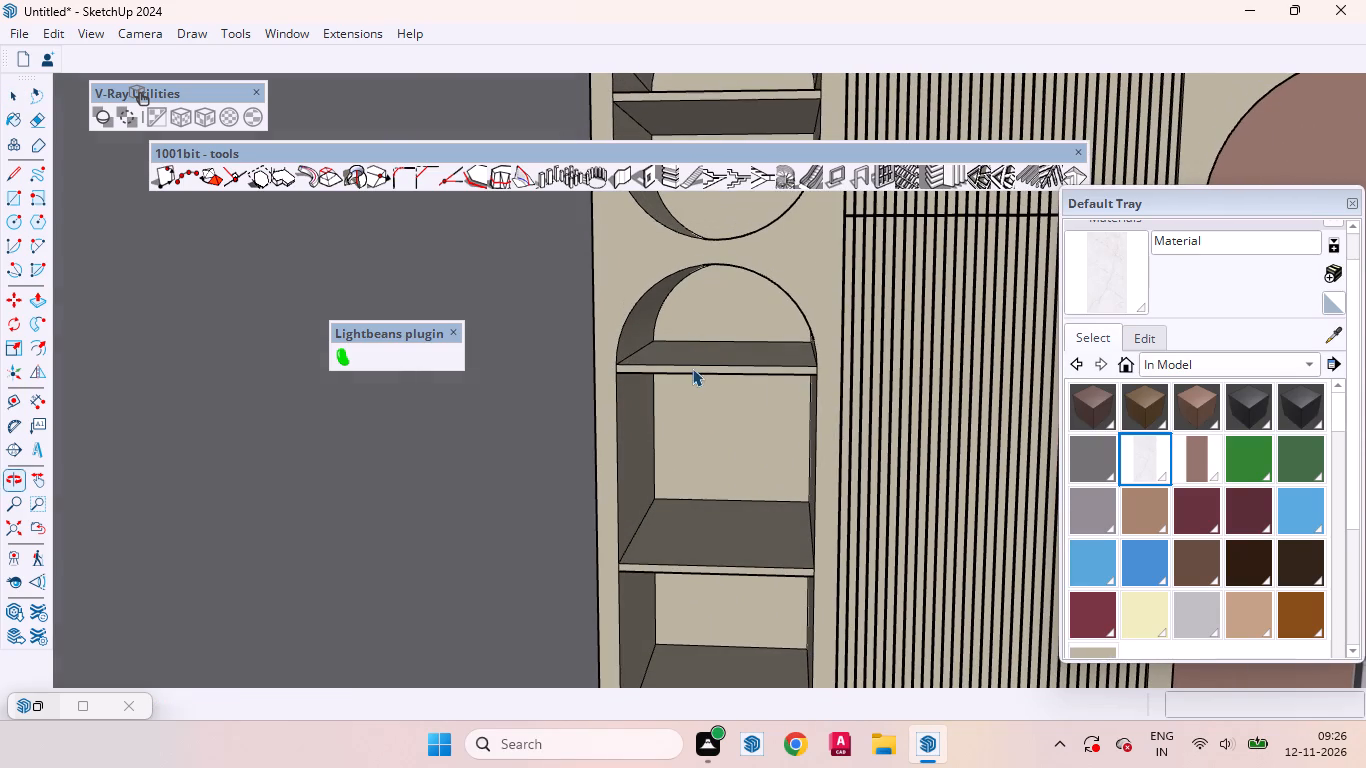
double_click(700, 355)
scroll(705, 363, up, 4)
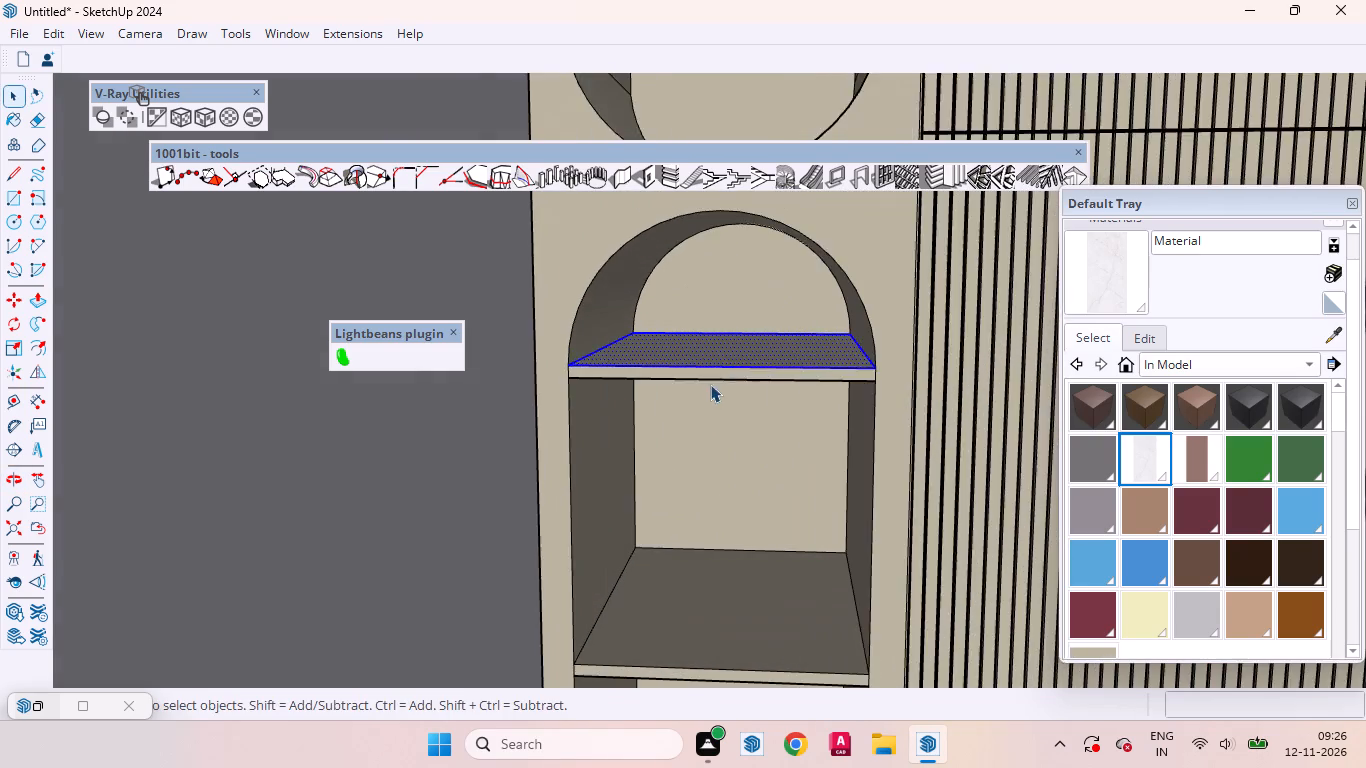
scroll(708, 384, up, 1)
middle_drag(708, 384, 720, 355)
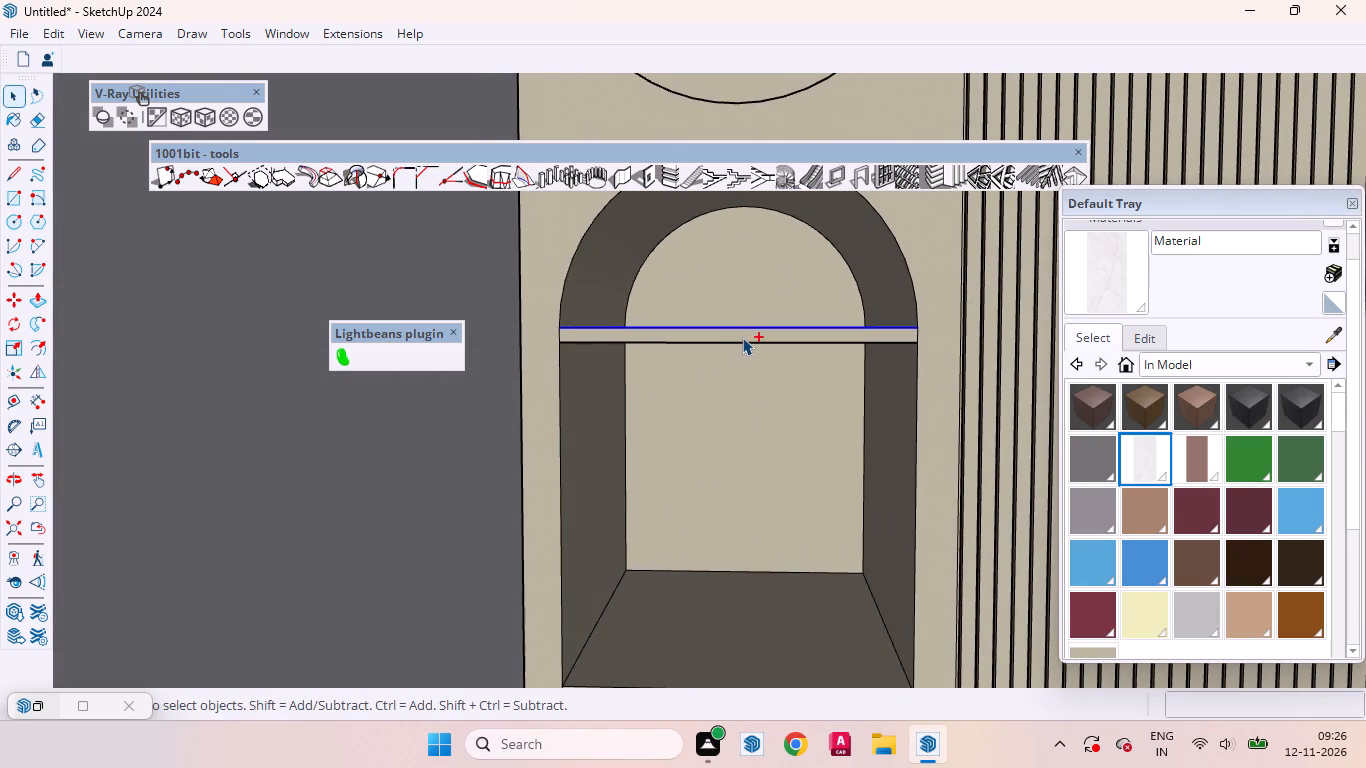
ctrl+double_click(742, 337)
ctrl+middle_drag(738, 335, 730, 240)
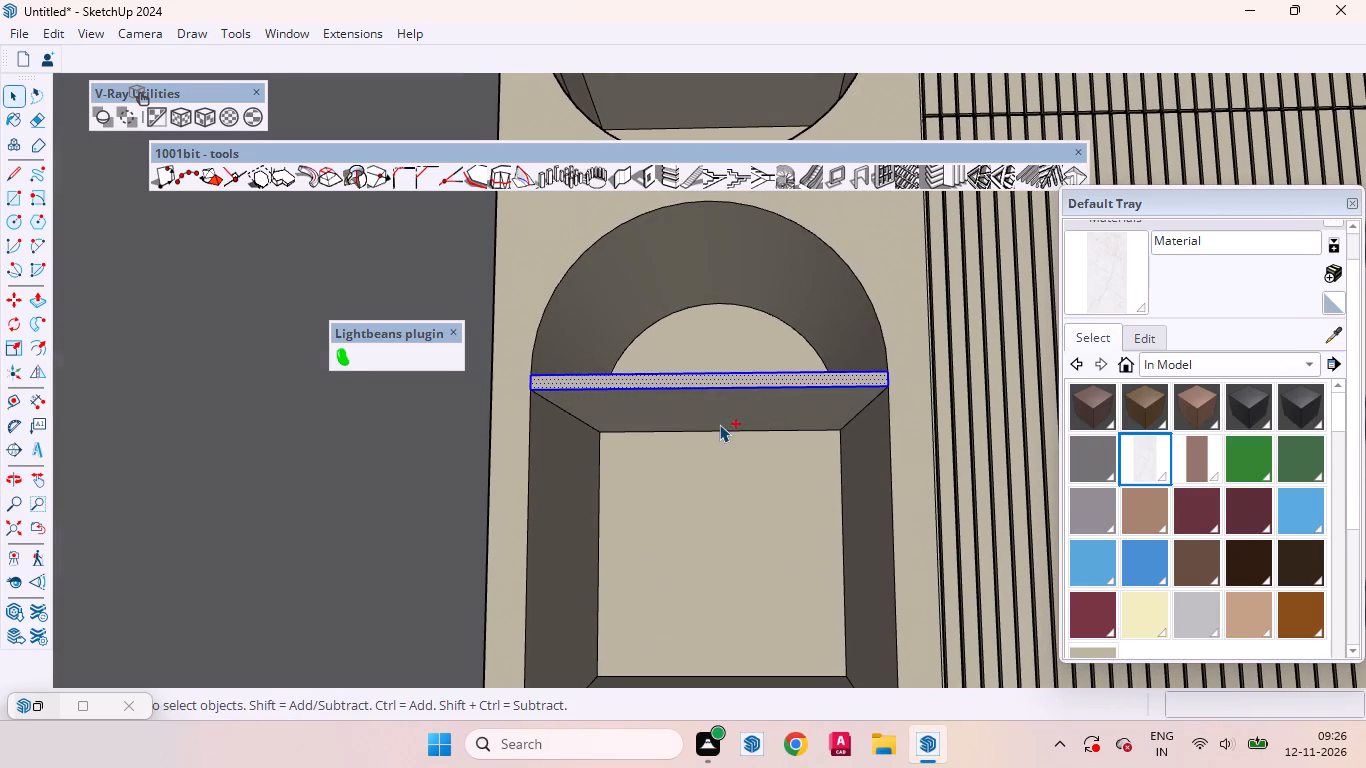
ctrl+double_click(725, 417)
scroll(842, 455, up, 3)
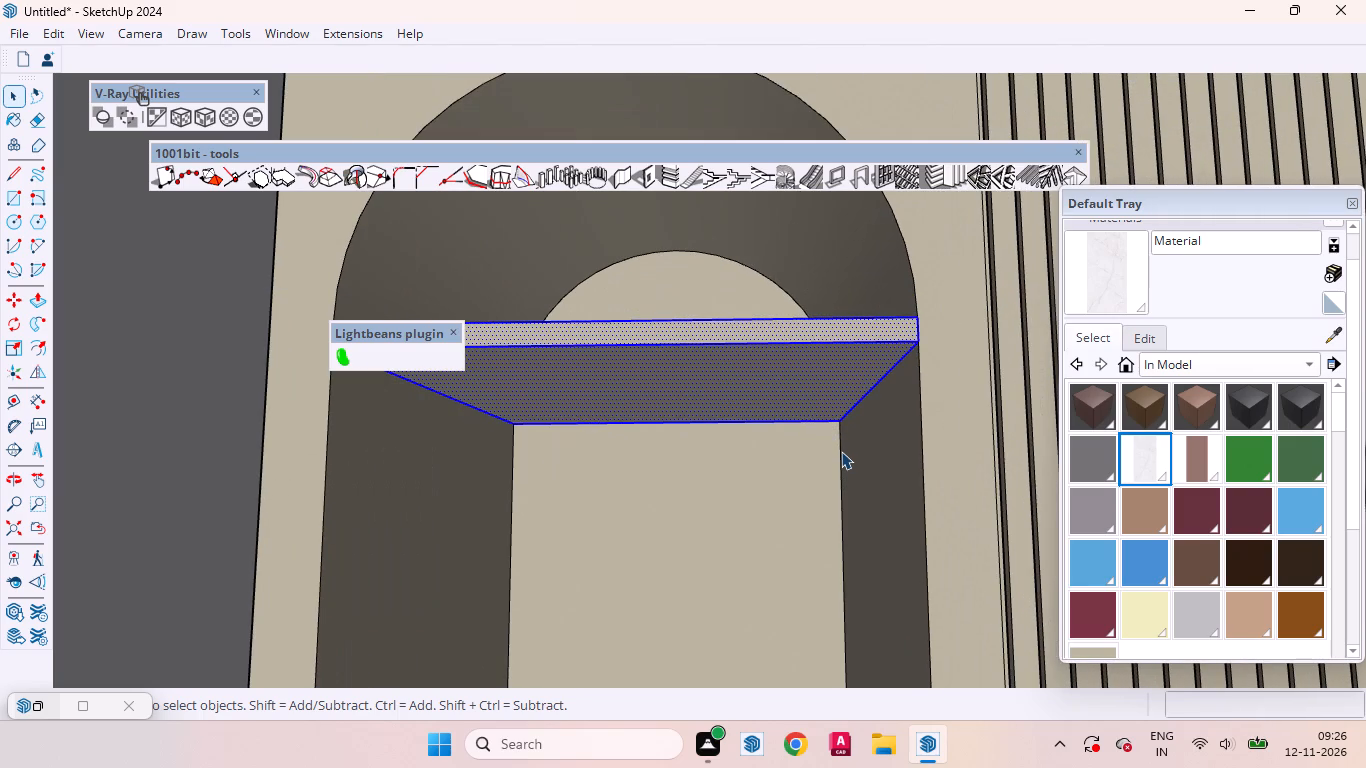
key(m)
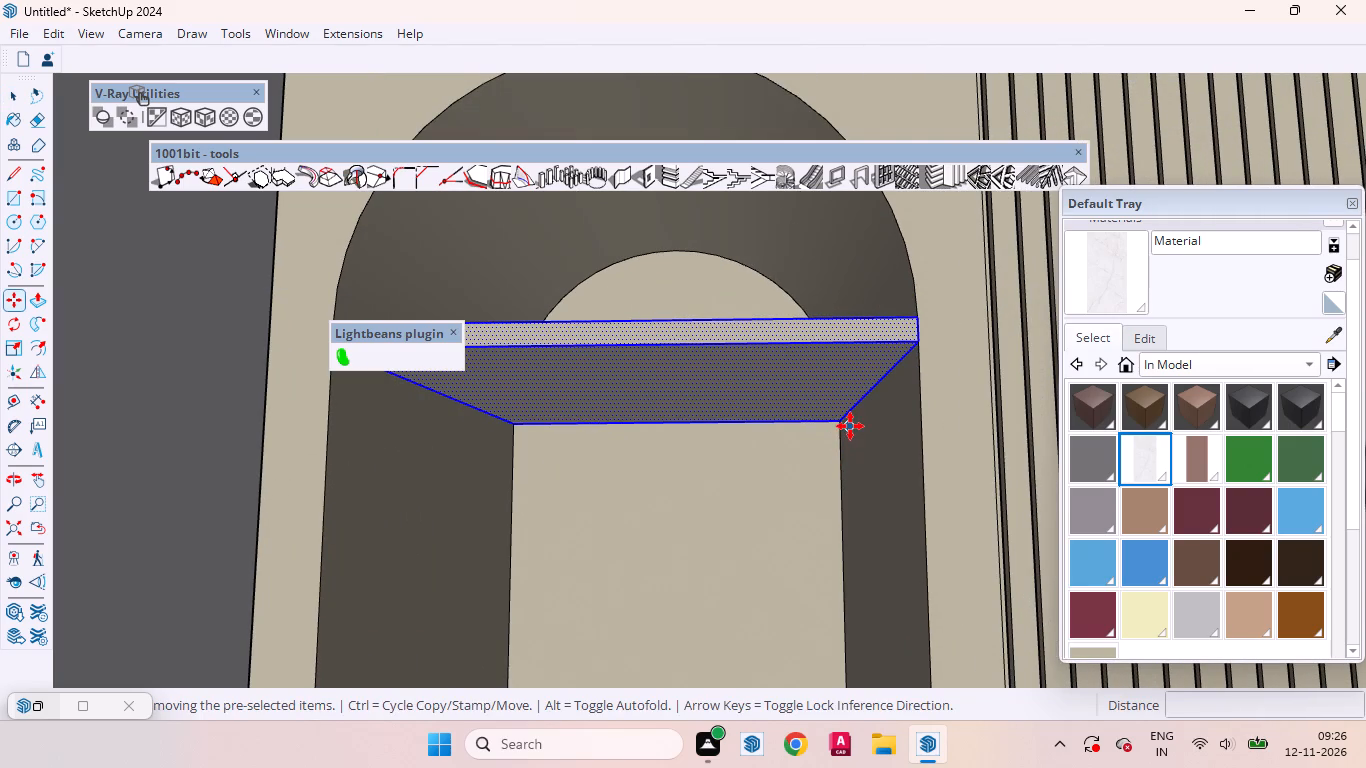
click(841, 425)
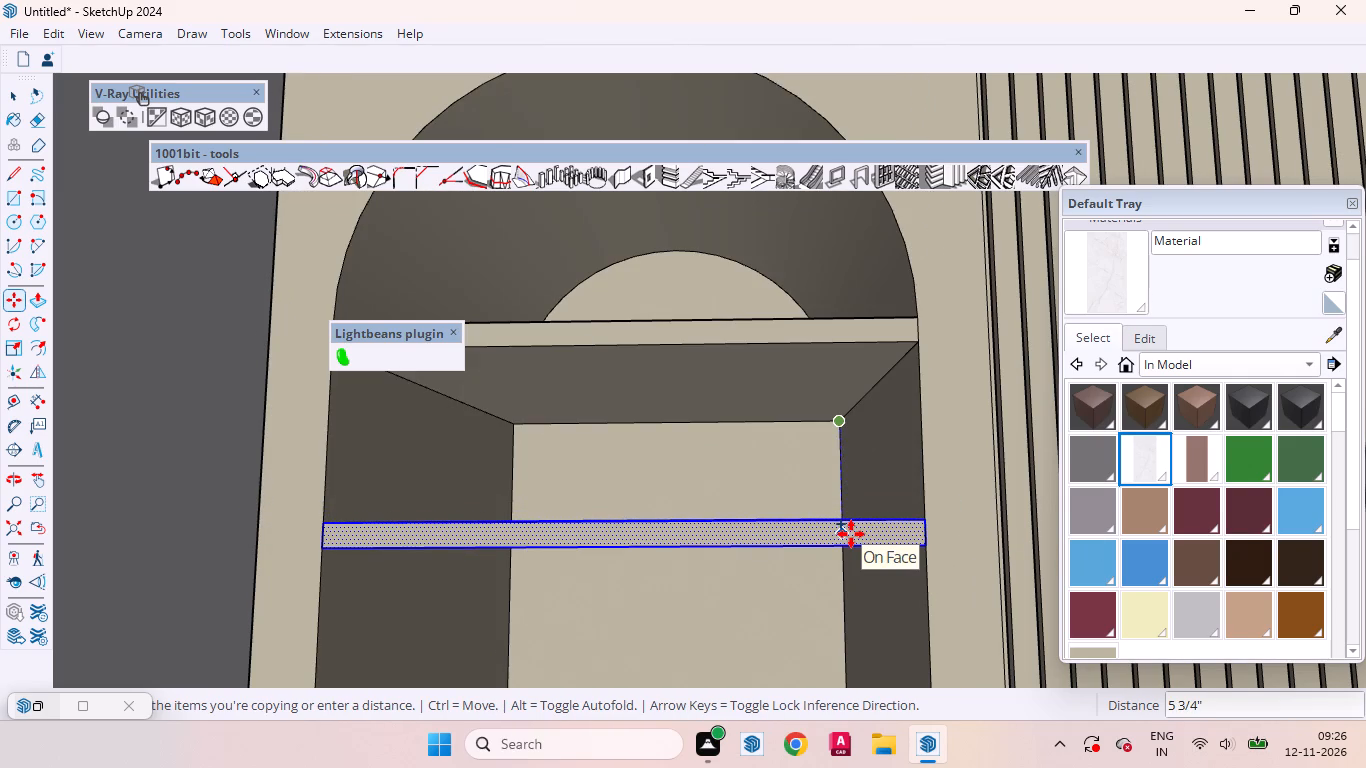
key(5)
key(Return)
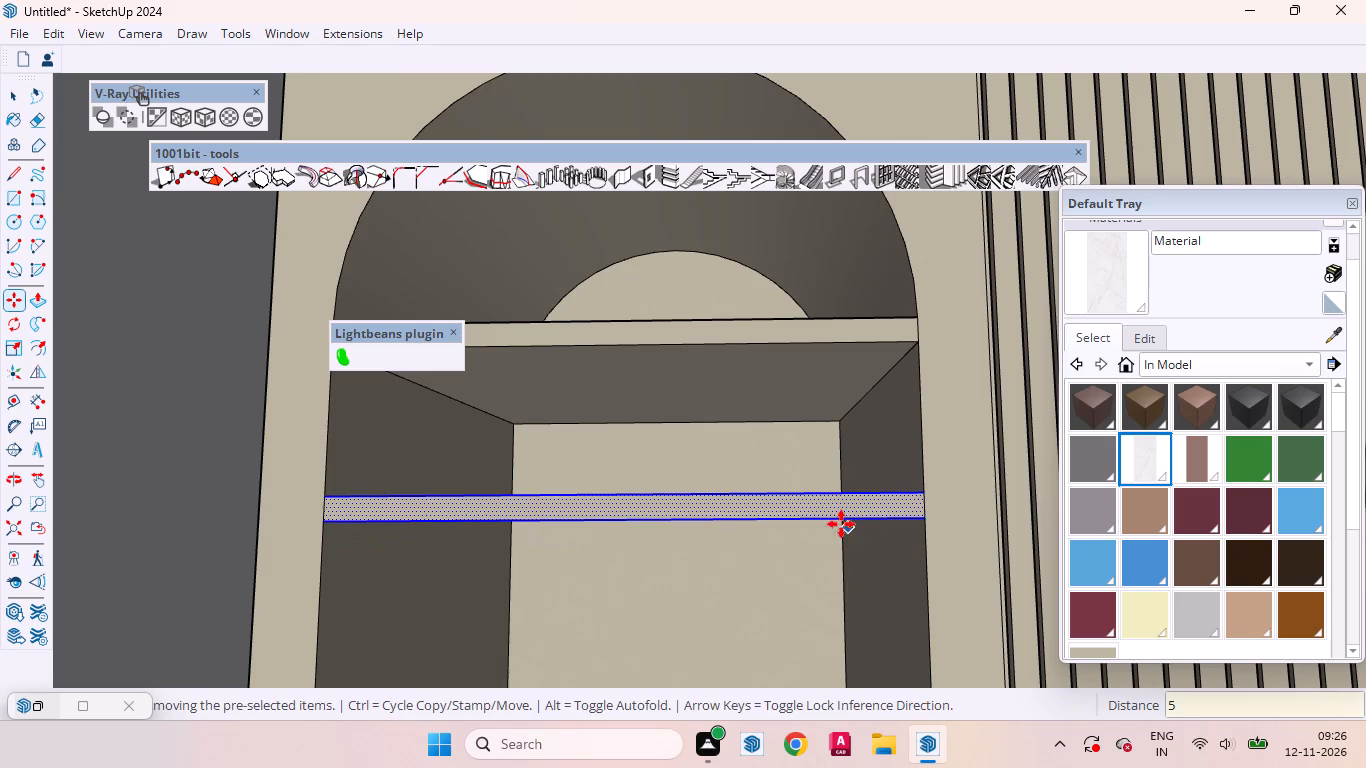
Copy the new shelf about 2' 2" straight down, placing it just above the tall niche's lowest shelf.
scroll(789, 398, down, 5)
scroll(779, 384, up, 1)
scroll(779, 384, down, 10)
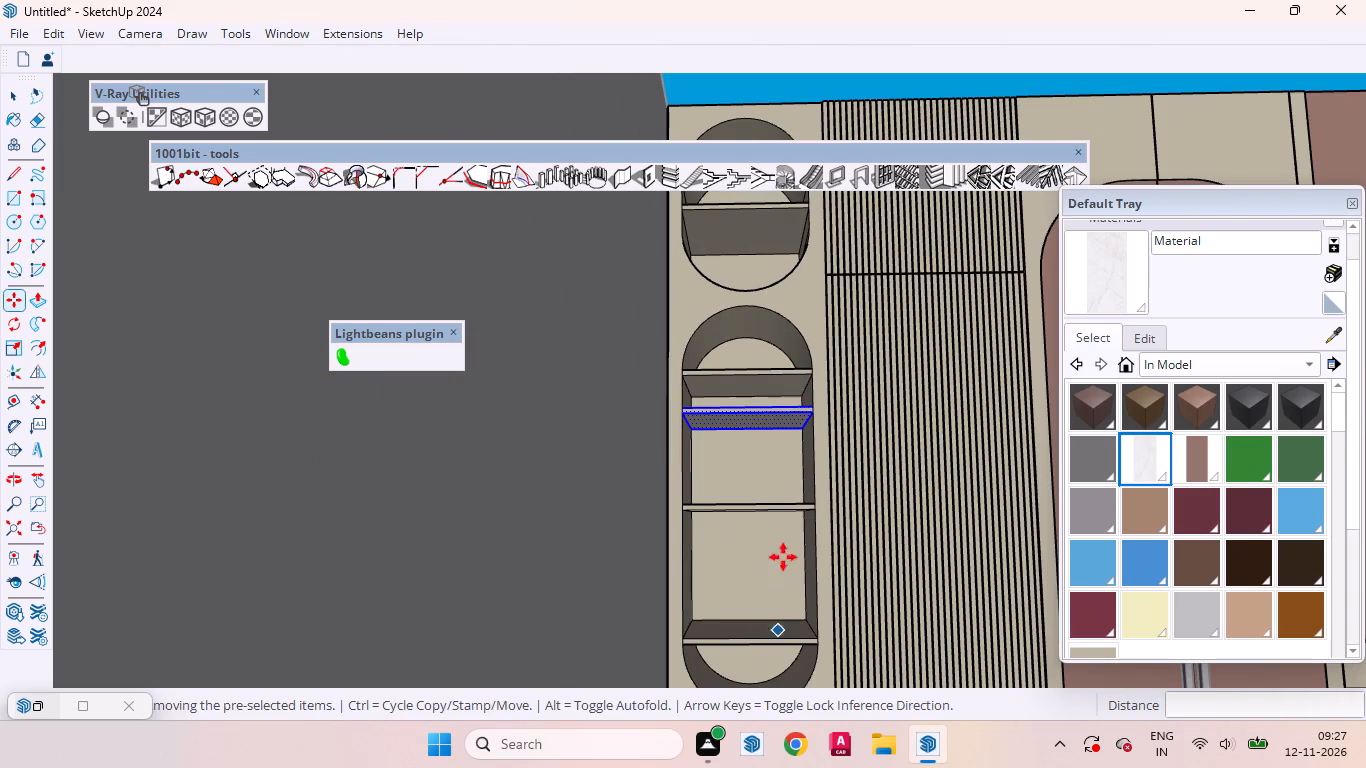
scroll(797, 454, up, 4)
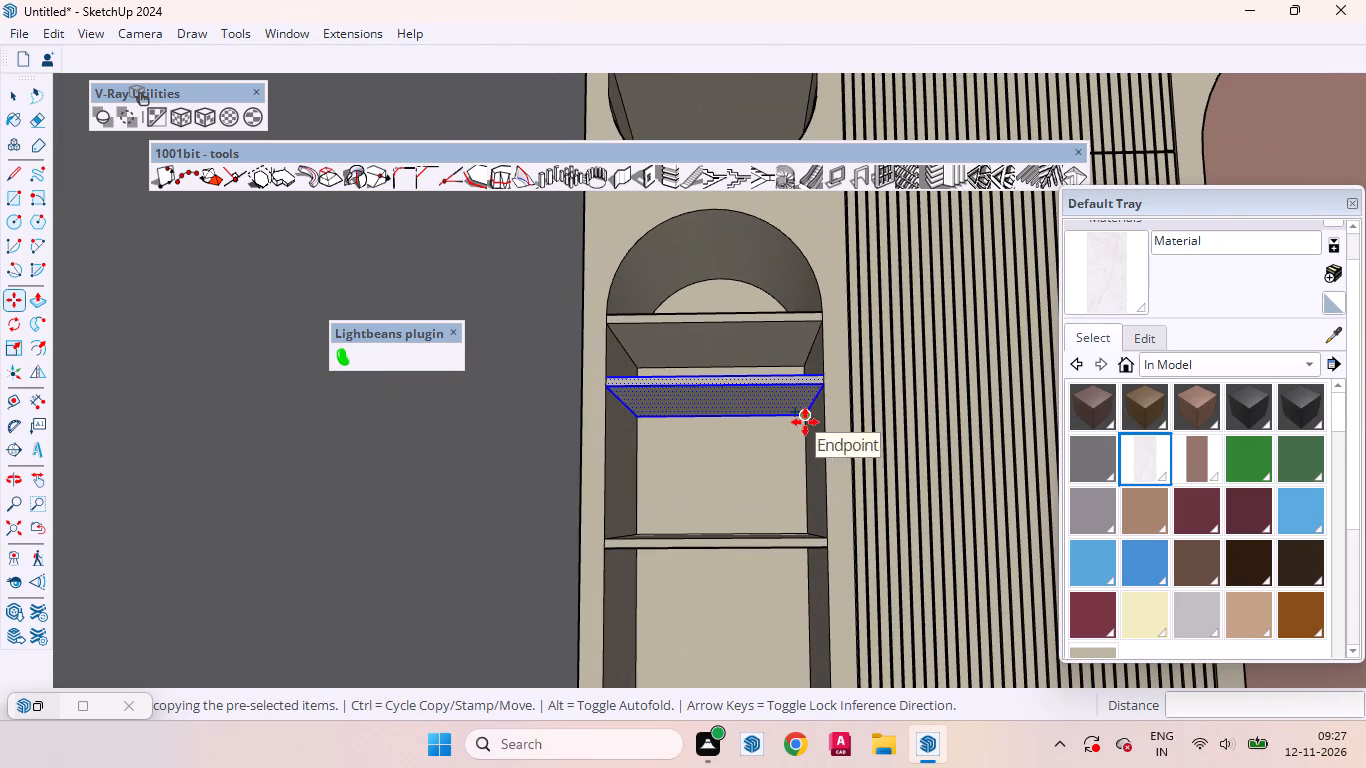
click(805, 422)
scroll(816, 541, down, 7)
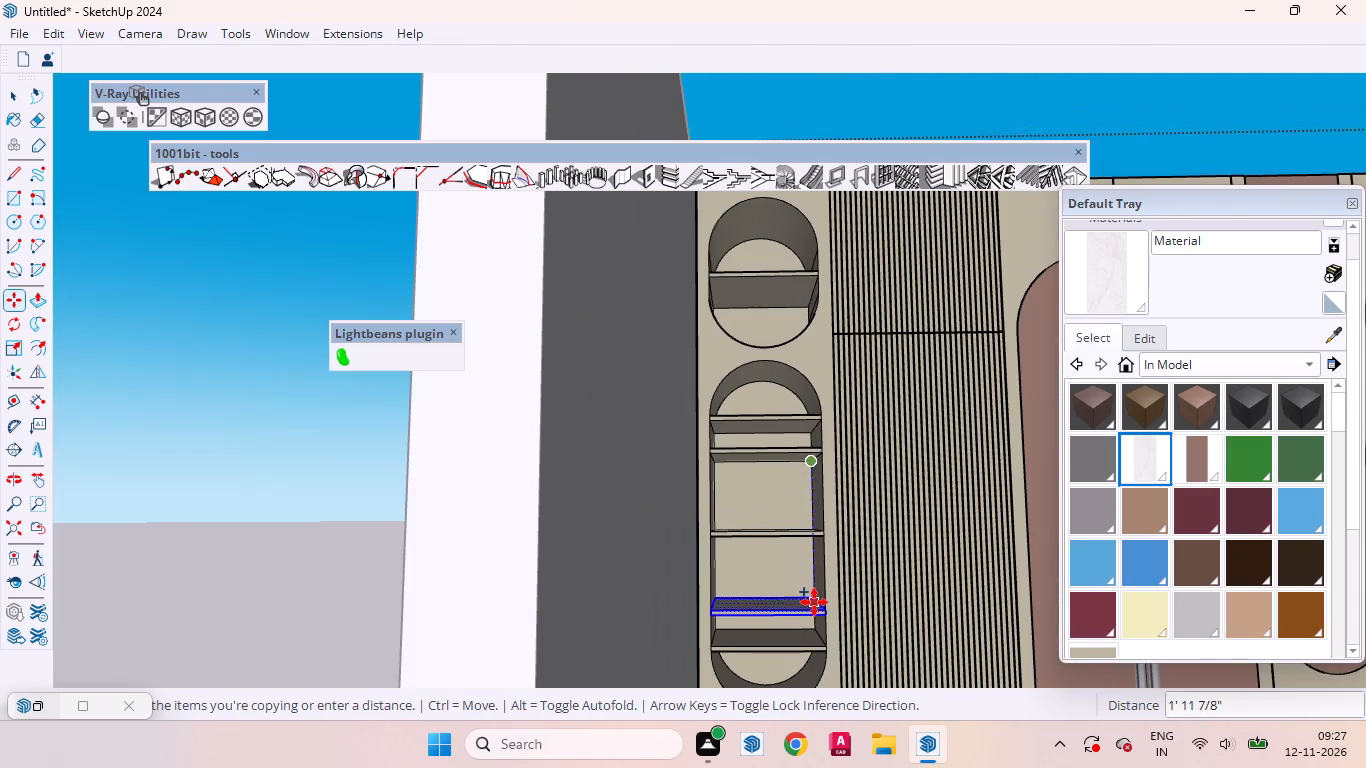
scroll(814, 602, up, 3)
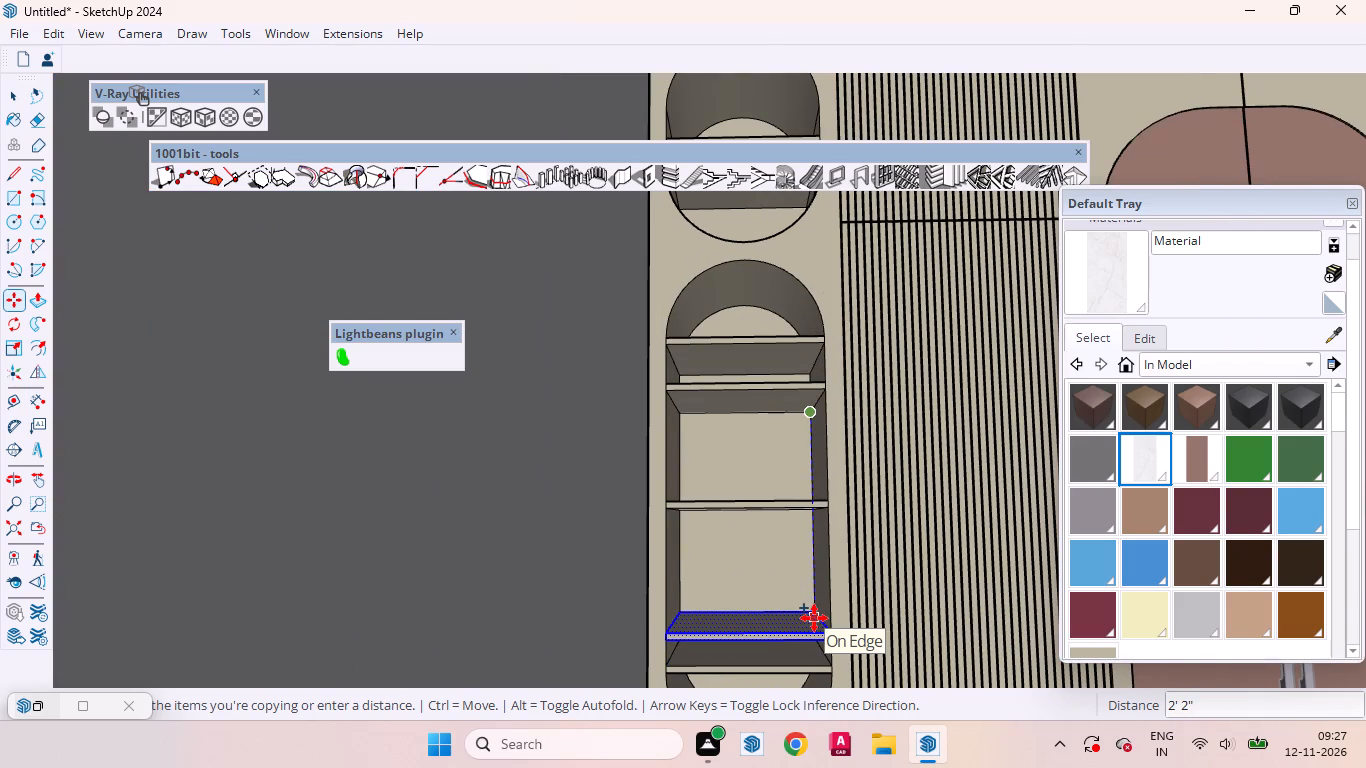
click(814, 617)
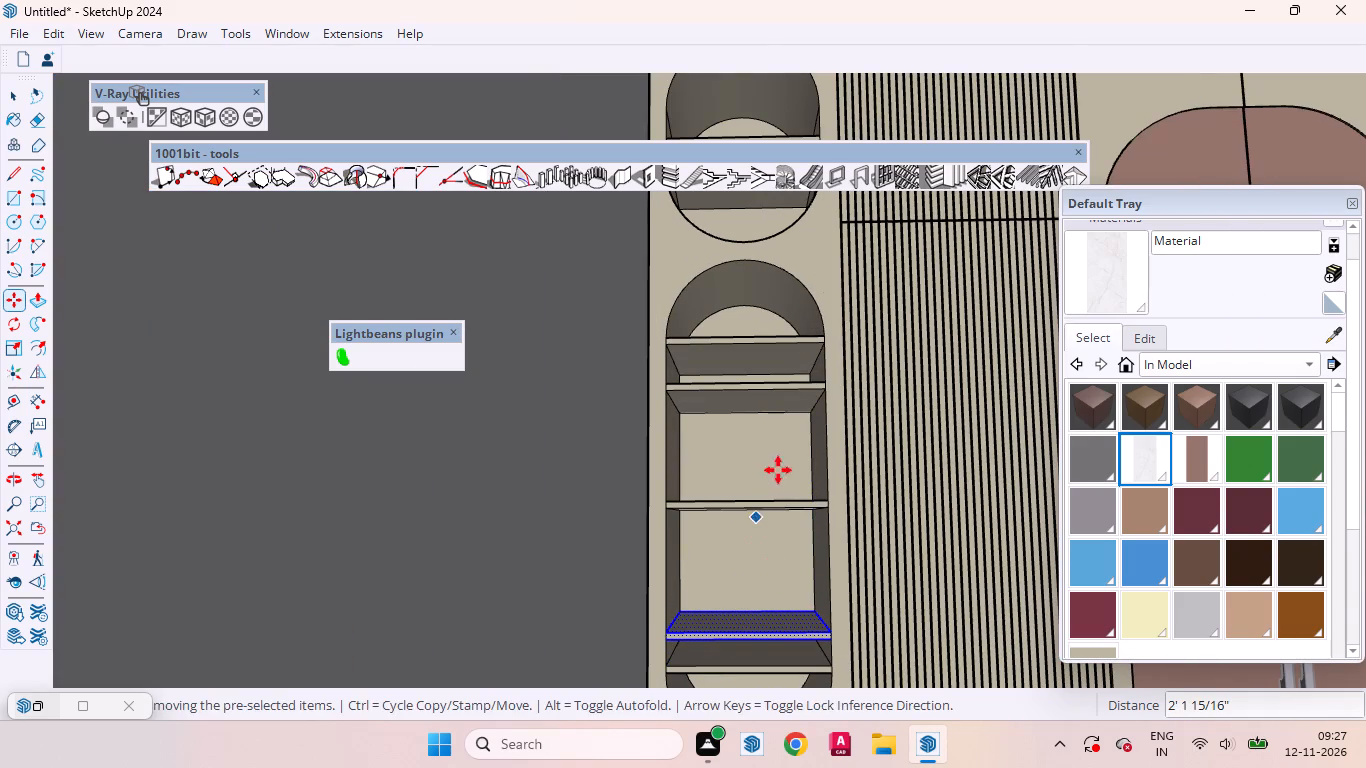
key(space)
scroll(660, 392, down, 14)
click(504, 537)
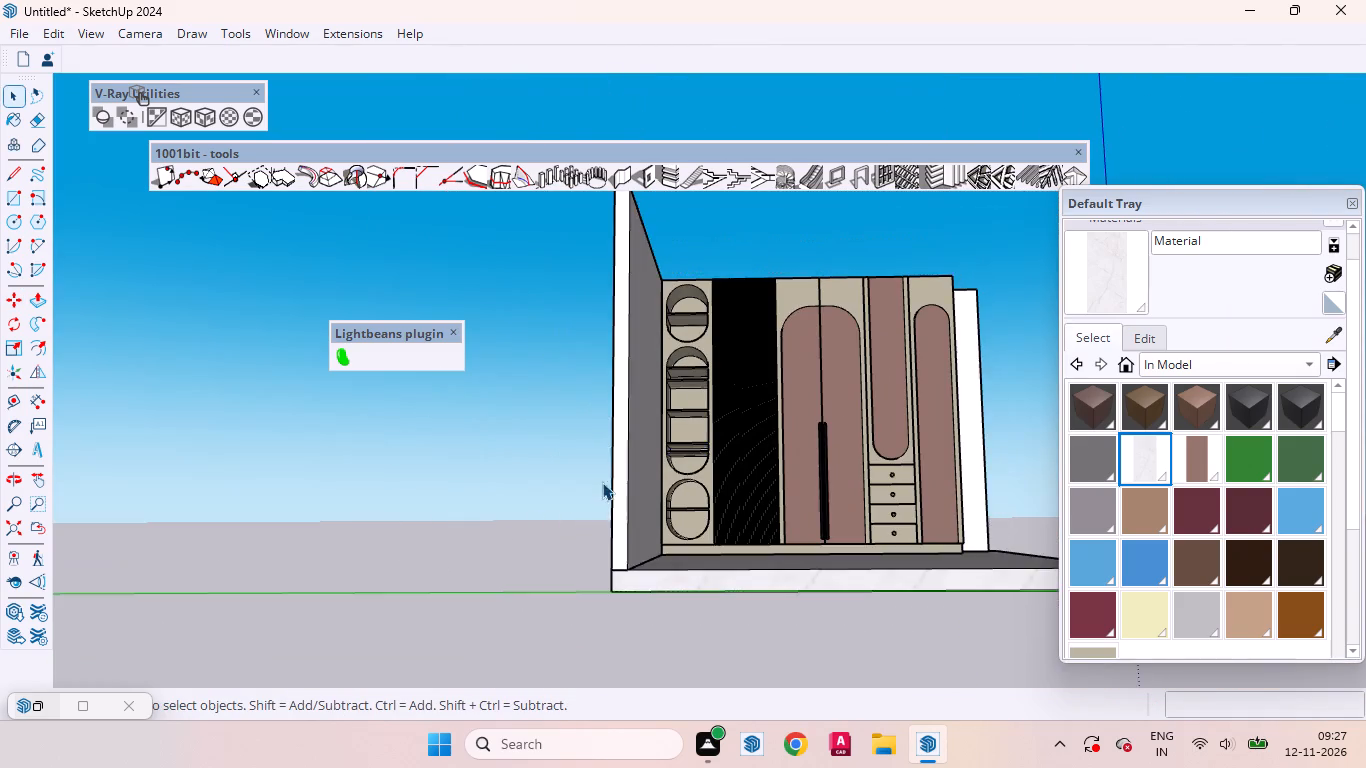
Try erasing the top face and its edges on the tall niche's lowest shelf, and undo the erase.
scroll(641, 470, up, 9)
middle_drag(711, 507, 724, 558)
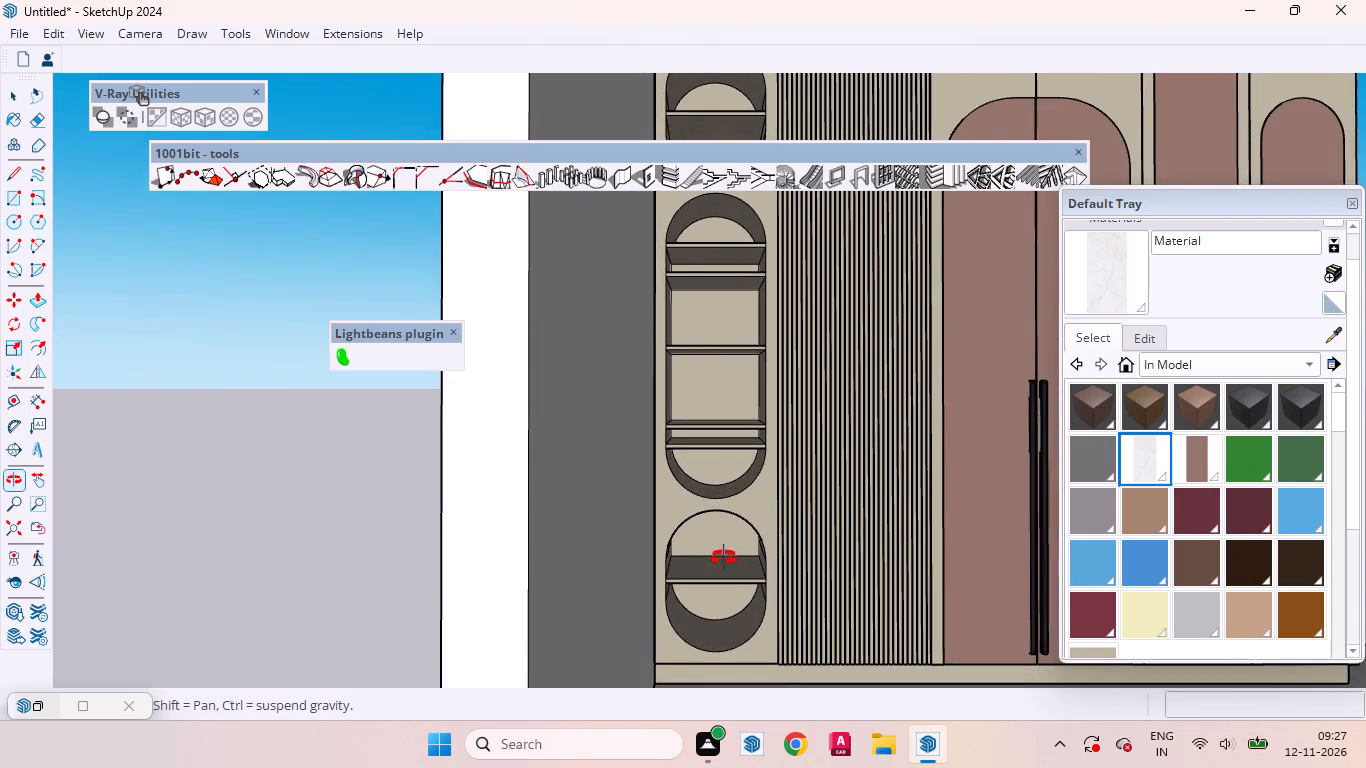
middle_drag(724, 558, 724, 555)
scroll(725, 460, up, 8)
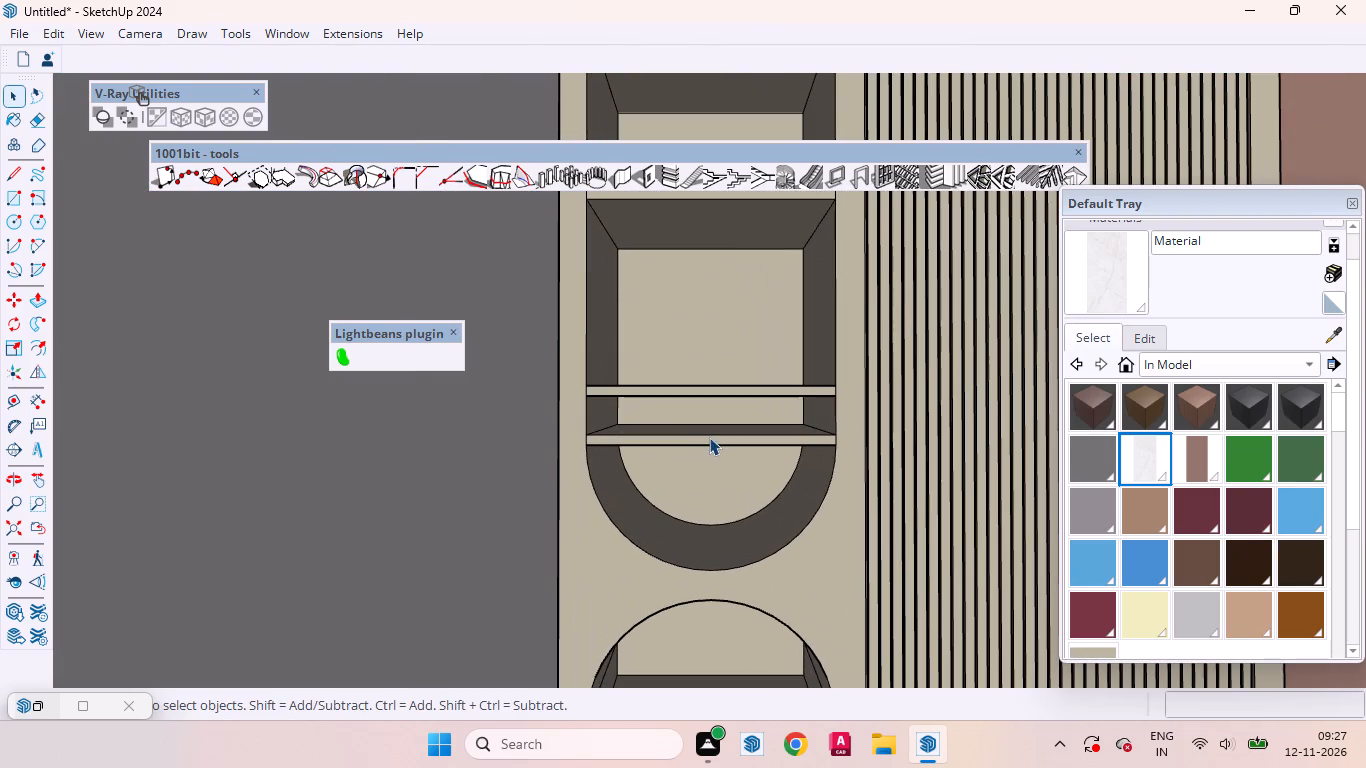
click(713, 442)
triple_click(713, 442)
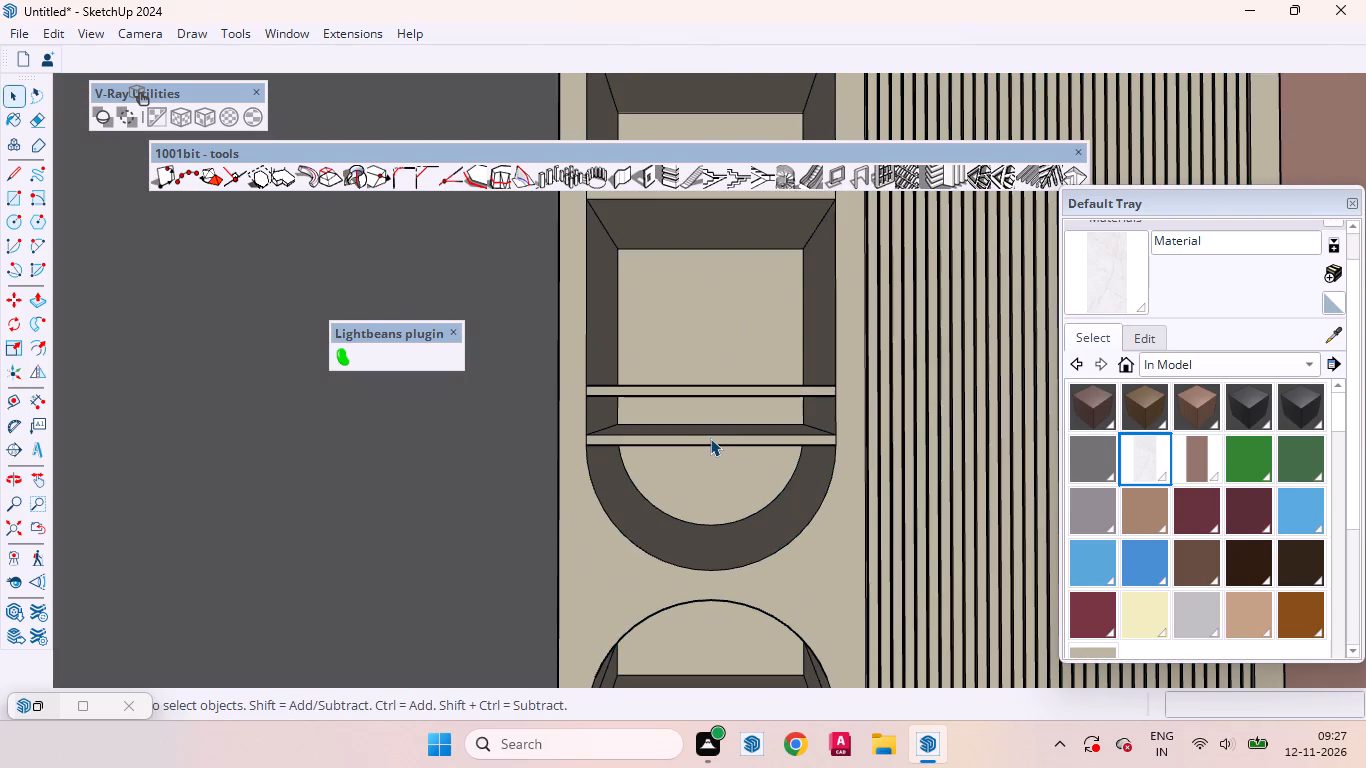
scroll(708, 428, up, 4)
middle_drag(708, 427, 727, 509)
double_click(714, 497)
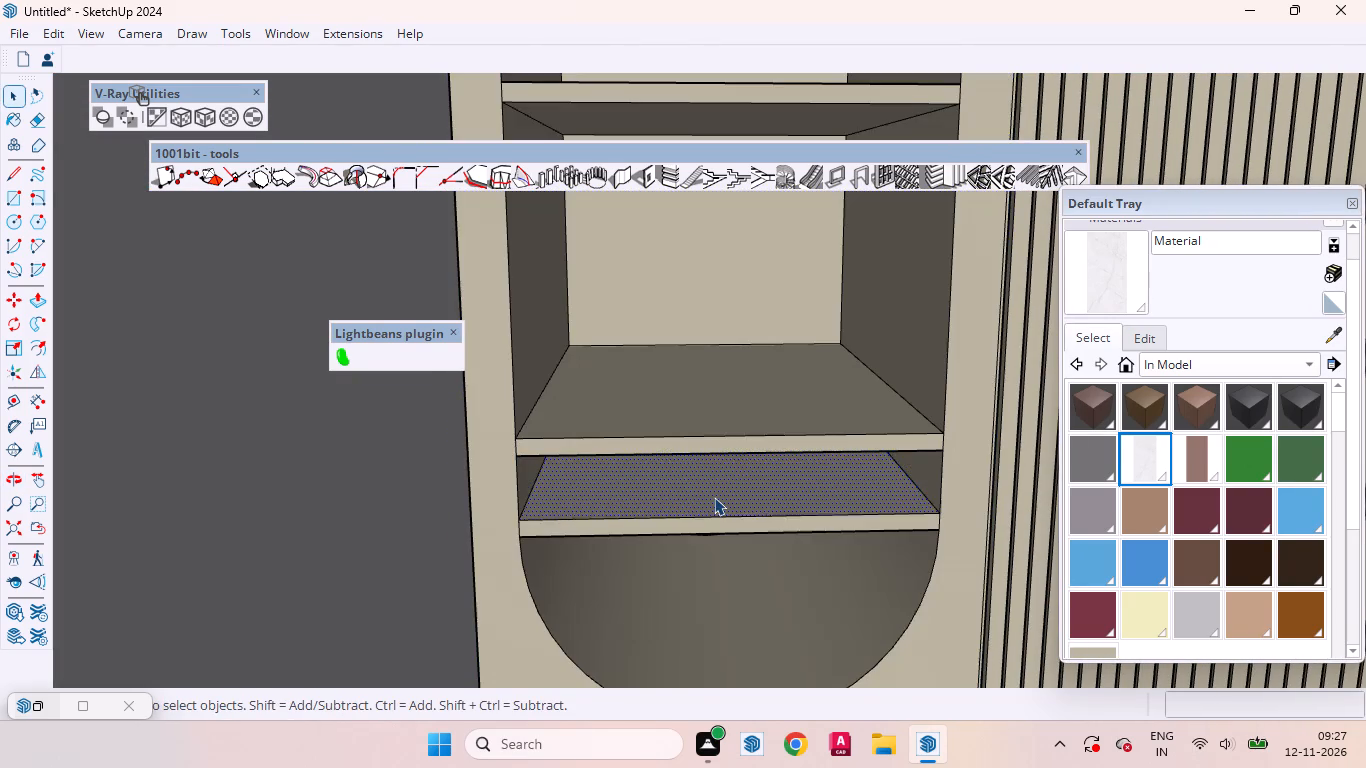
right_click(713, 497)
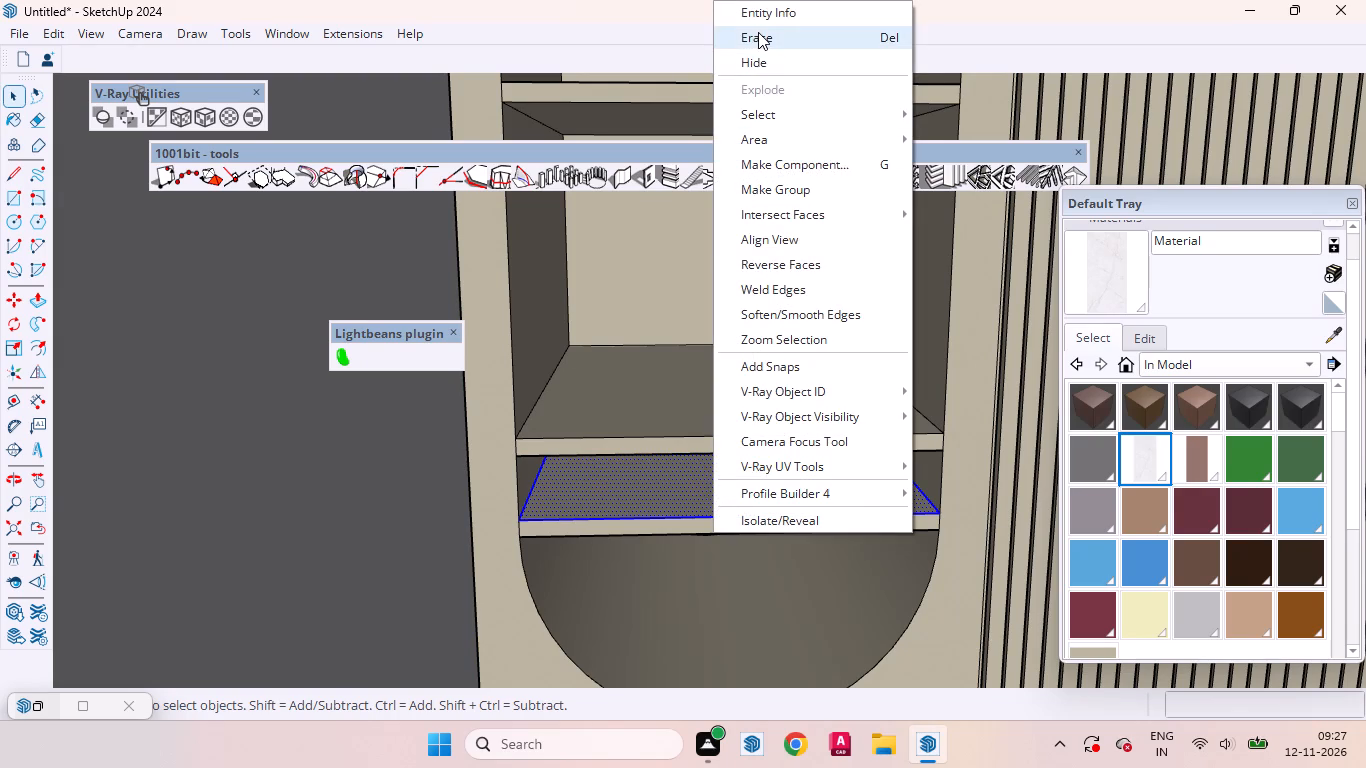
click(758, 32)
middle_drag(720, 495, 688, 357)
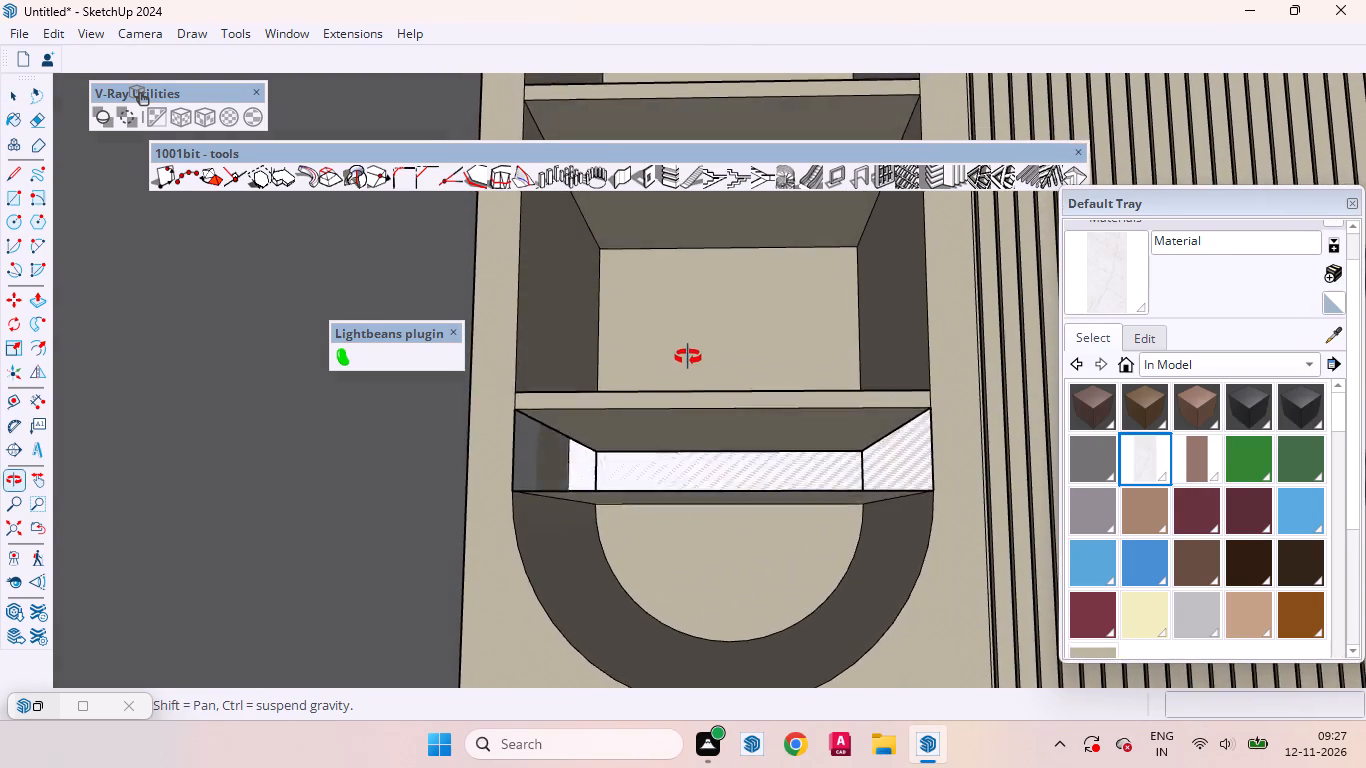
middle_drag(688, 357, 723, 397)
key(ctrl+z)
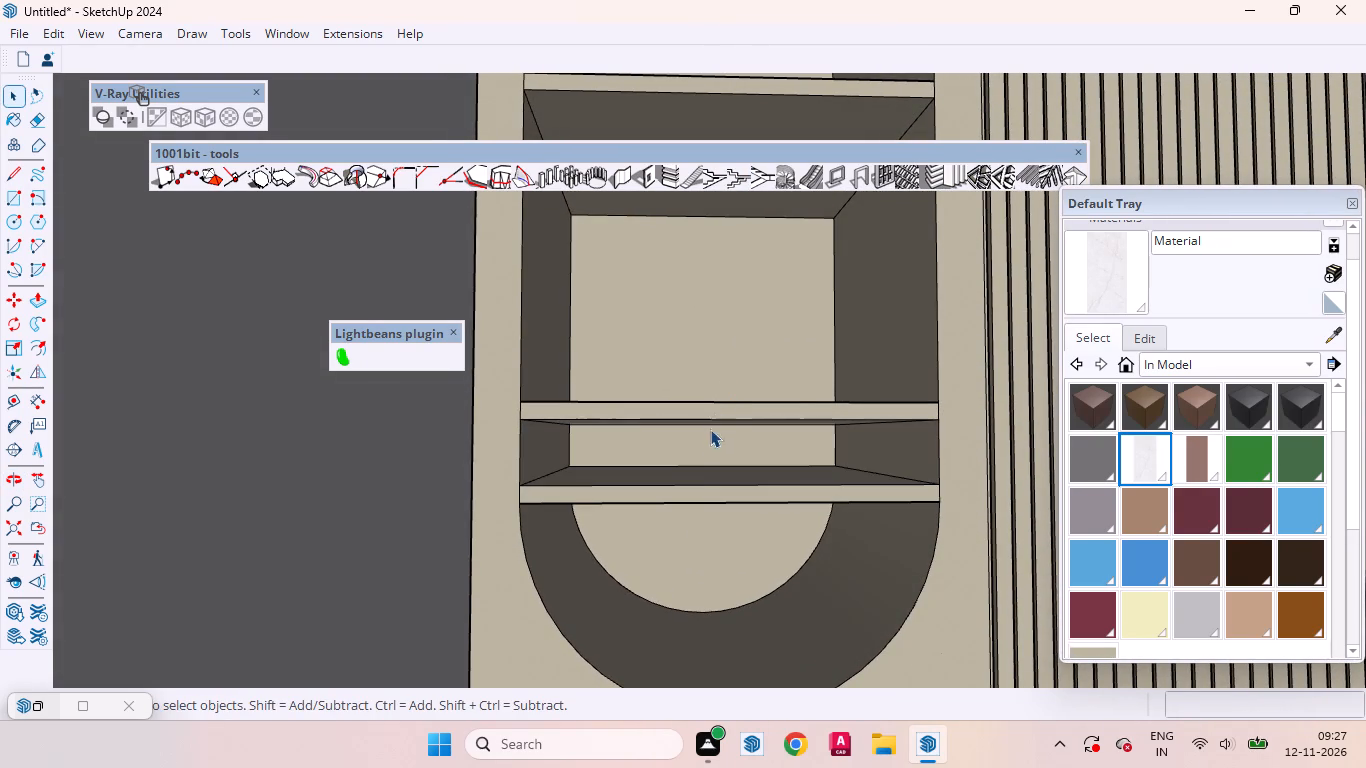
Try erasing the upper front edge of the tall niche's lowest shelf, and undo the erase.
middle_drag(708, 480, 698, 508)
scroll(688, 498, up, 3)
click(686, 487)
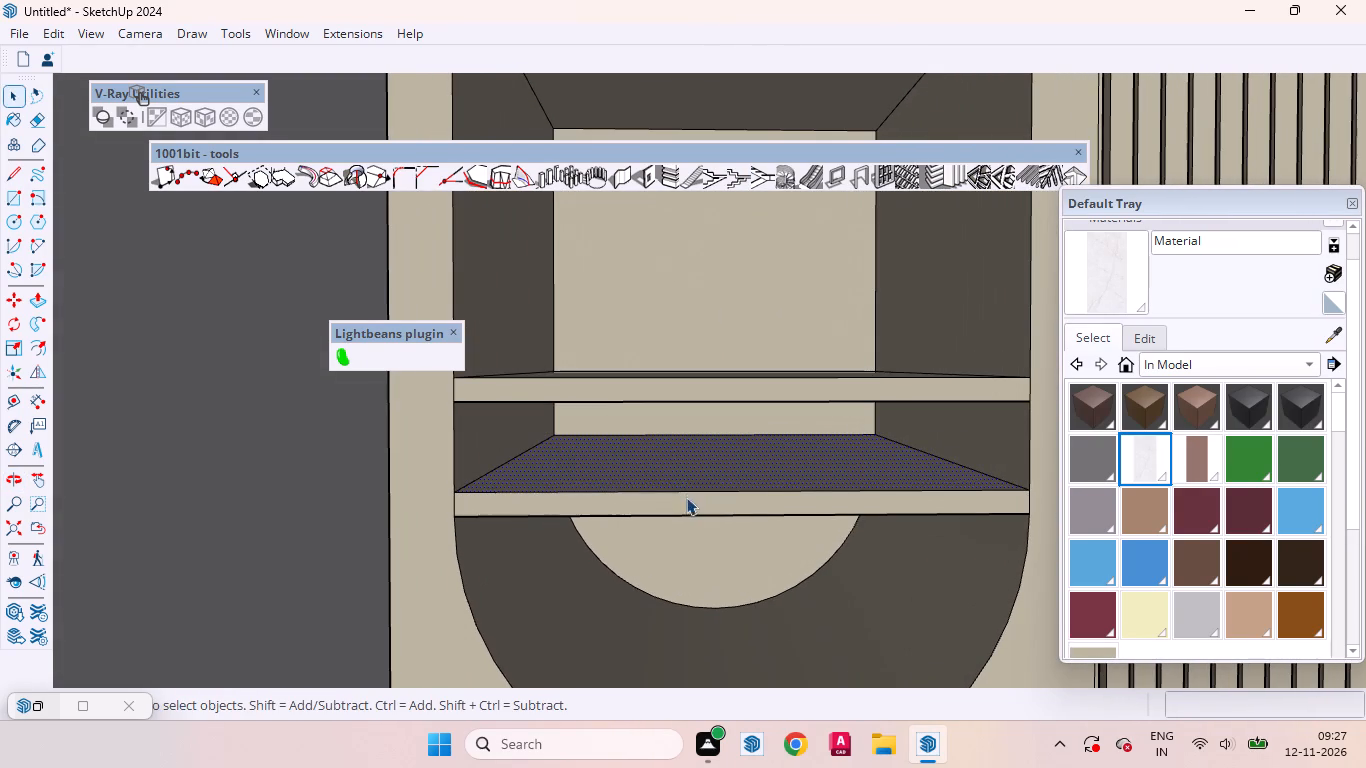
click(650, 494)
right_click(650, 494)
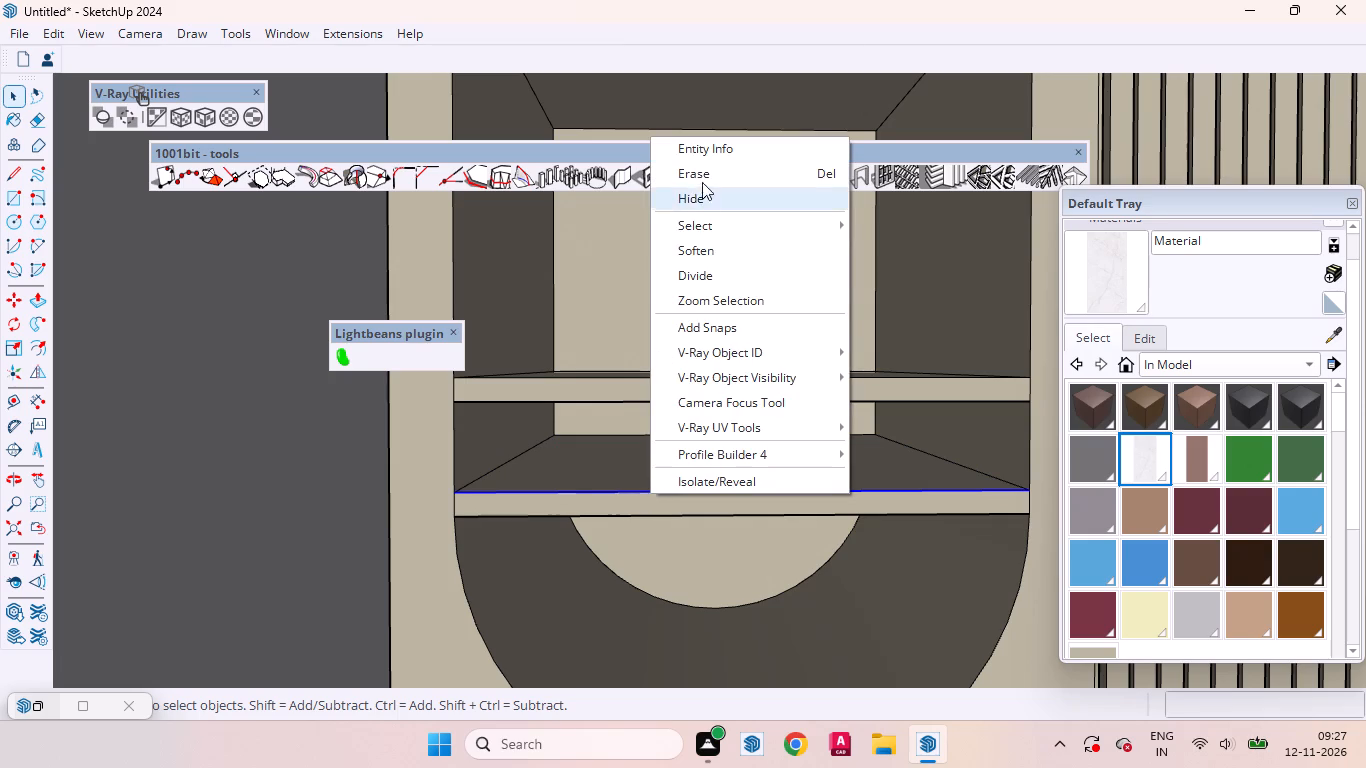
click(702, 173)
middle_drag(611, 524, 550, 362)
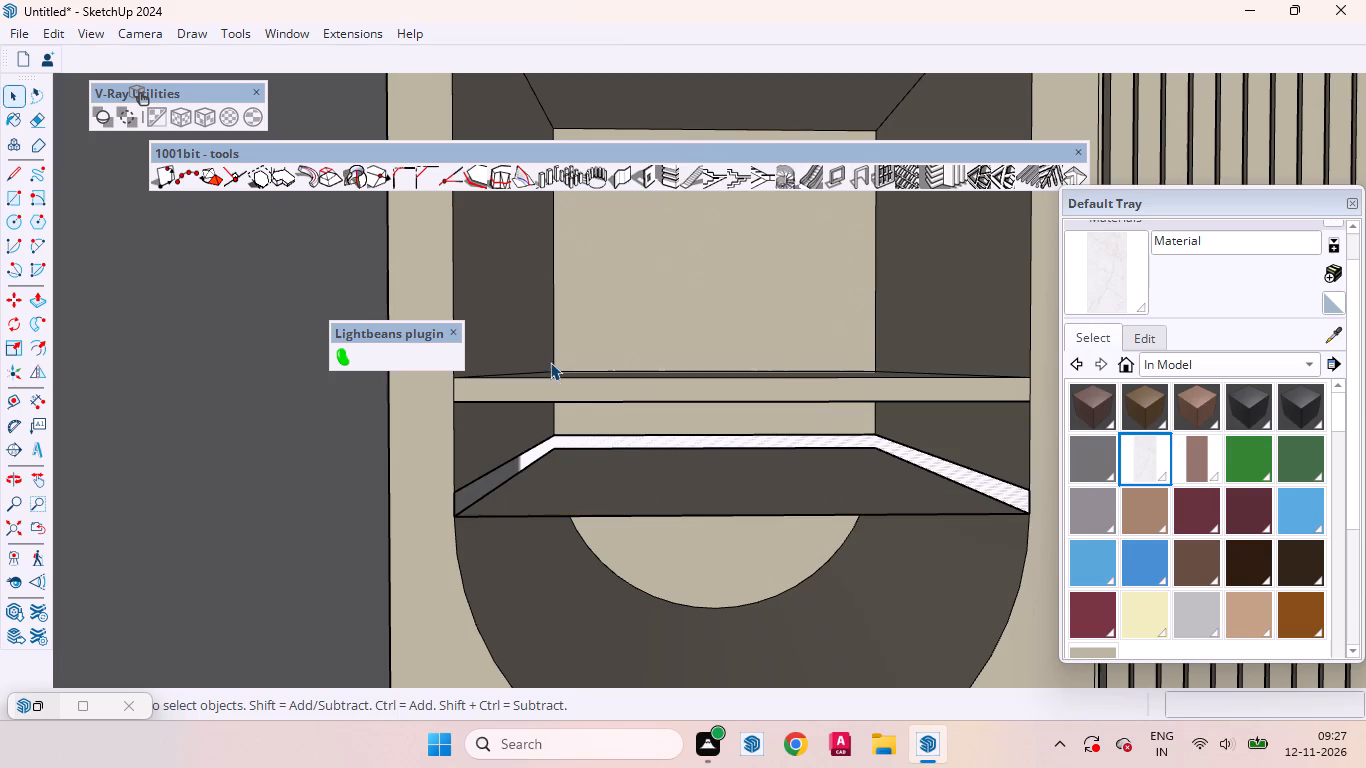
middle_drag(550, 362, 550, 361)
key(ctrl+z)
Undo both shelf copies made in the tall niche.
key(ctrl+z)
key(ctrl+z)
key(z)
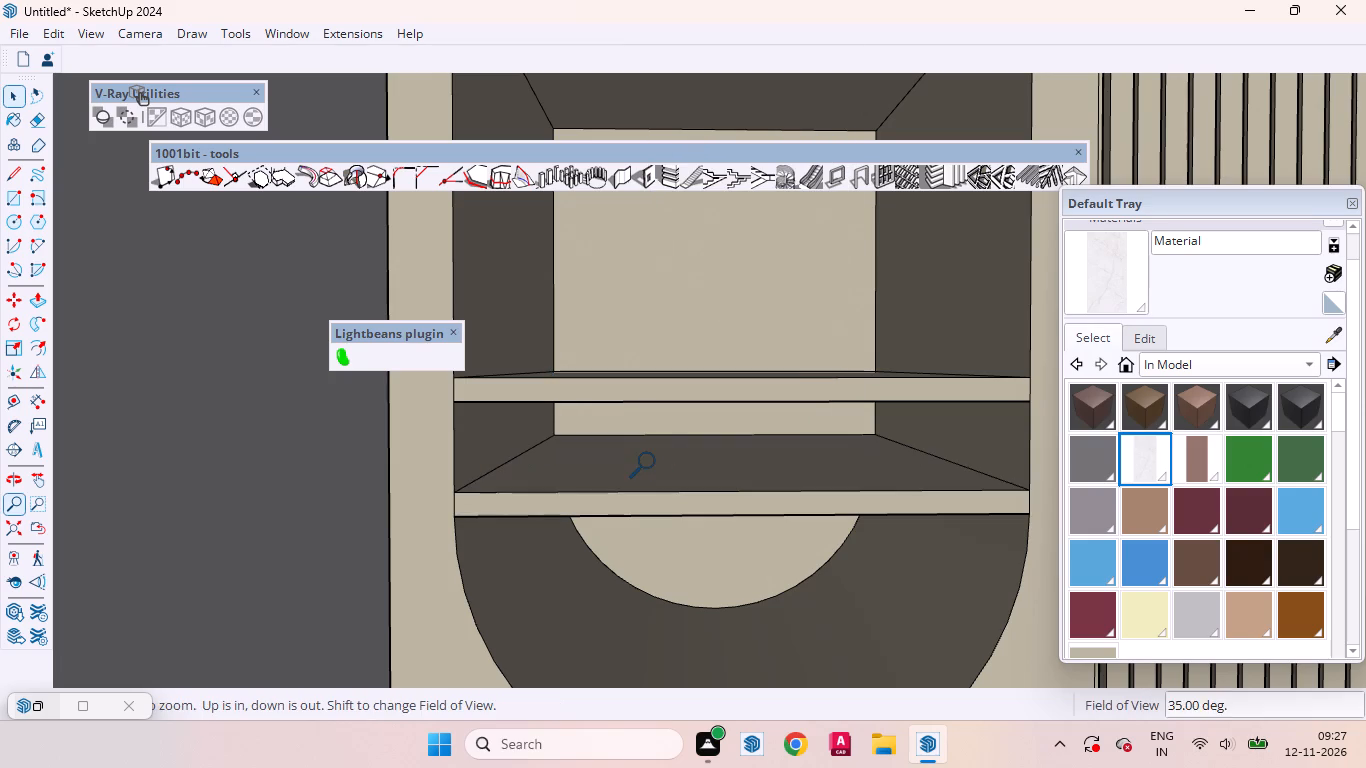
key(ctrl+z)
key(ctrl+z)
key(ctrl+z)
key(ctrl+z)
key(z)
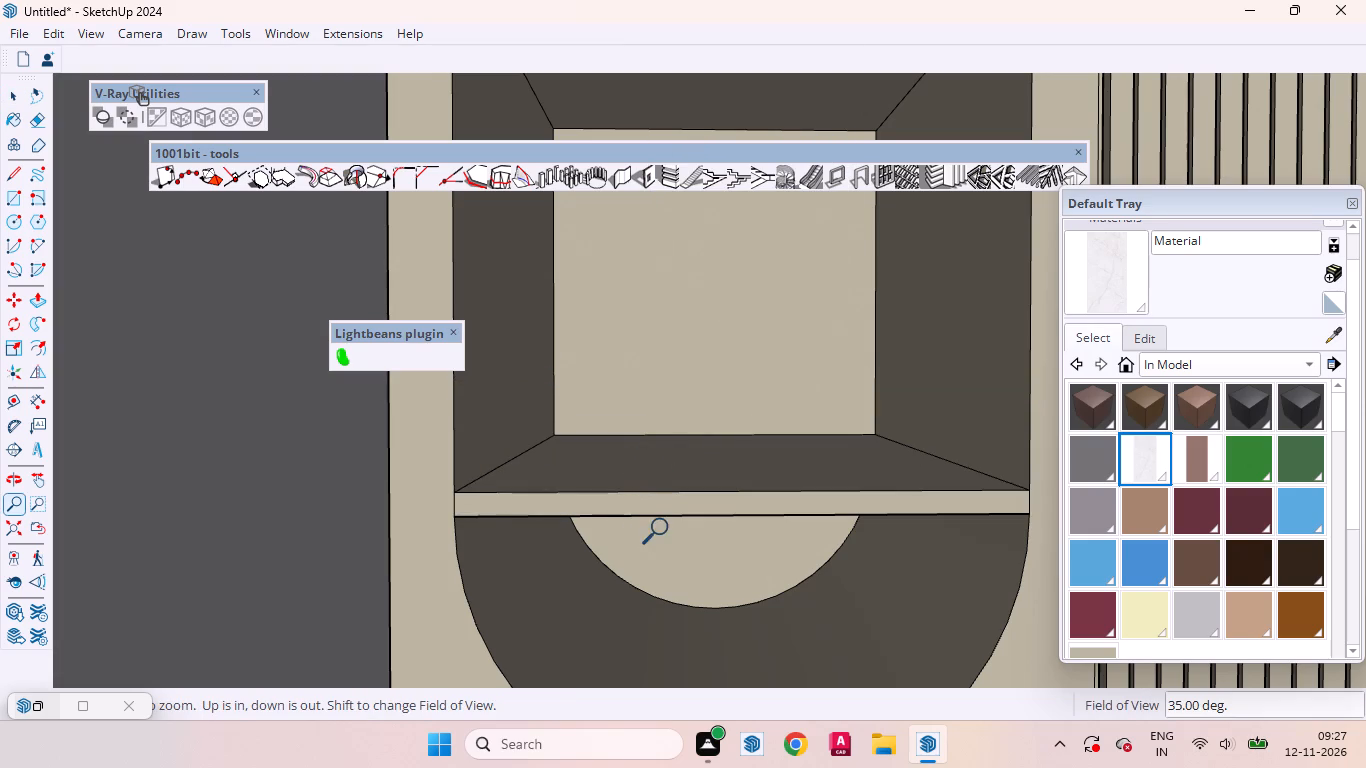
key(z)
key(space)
Examine the whole wardrobe from an angle, including the niches, fluted panel and central door handles.
scroll(593, 541, down, 20)
scroll(593, 541, down, 1)
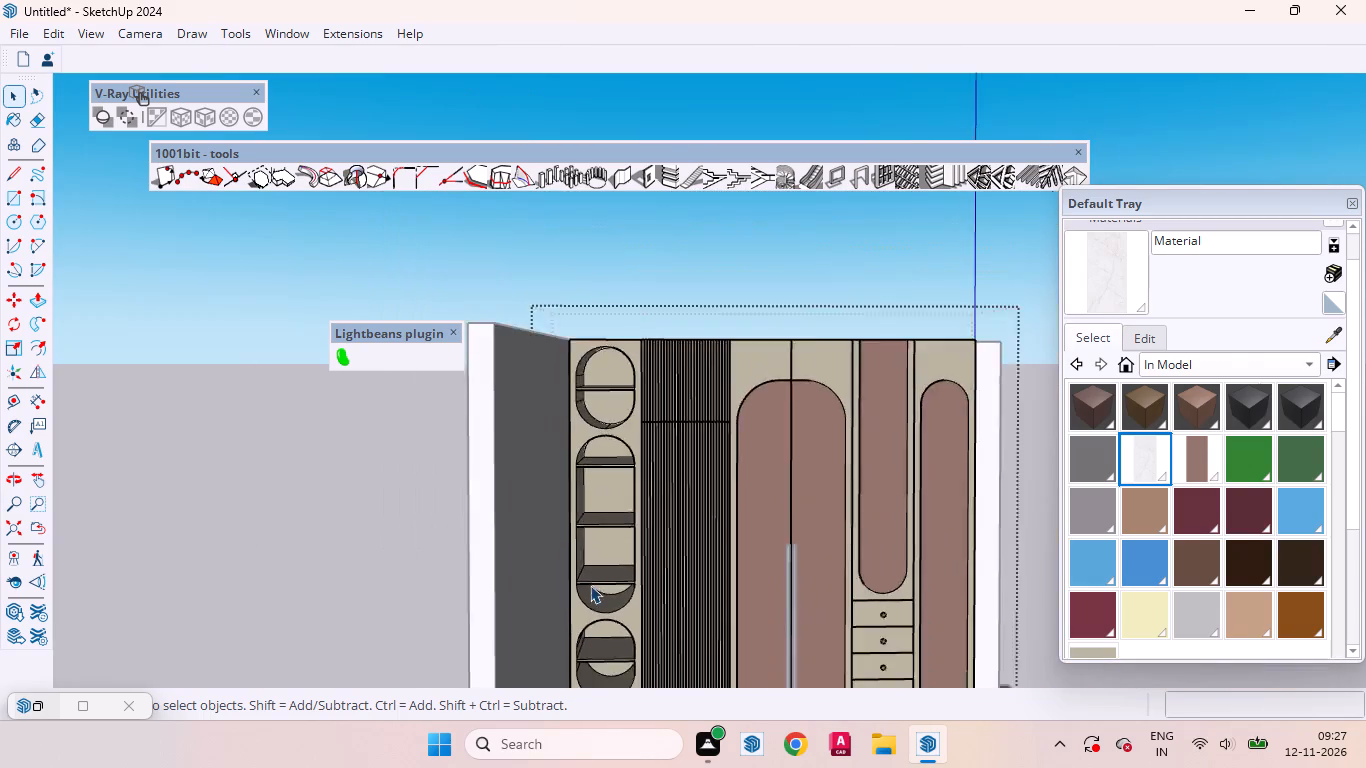
scroll(590, 585, down, 6)
middle_drag(694, 533, 508, 561)
scroll(708, 552, up, 4)
click(991, 610)
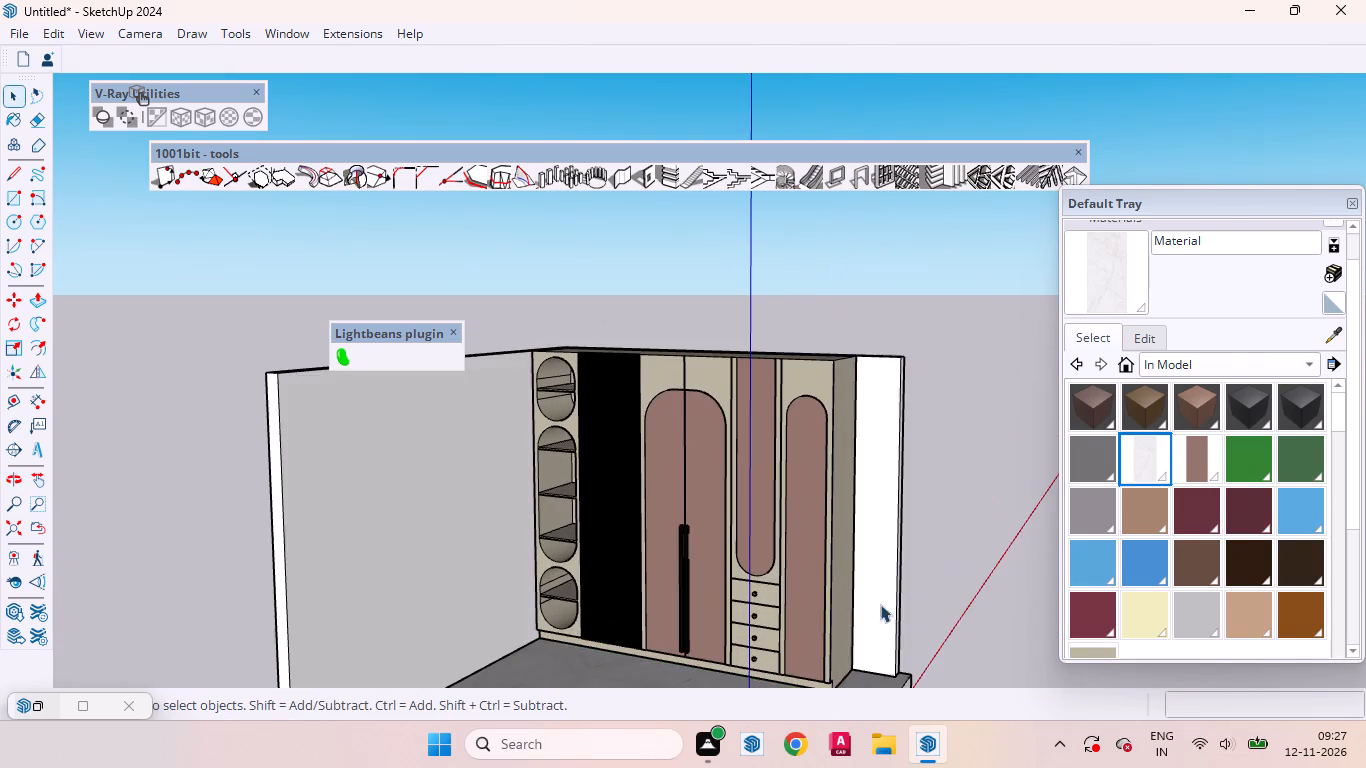
scroll(768, 596, up, 4)
middle_drag(666, 580, 813, 617)
scroll(666, 538, up, 3)
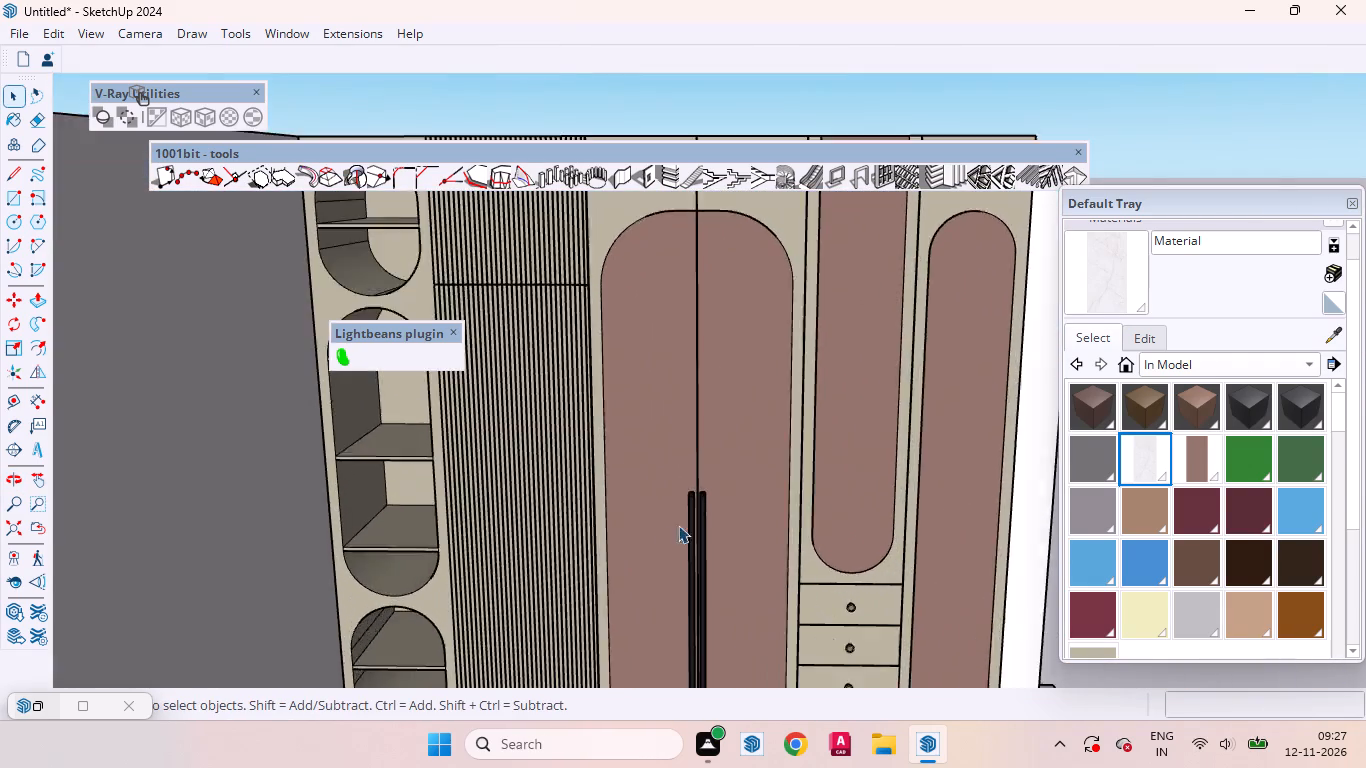
scroll(678, 525, up, 13)
middle_drag(706, 521, 664, 591)
scroll(717, 485, down, 7)
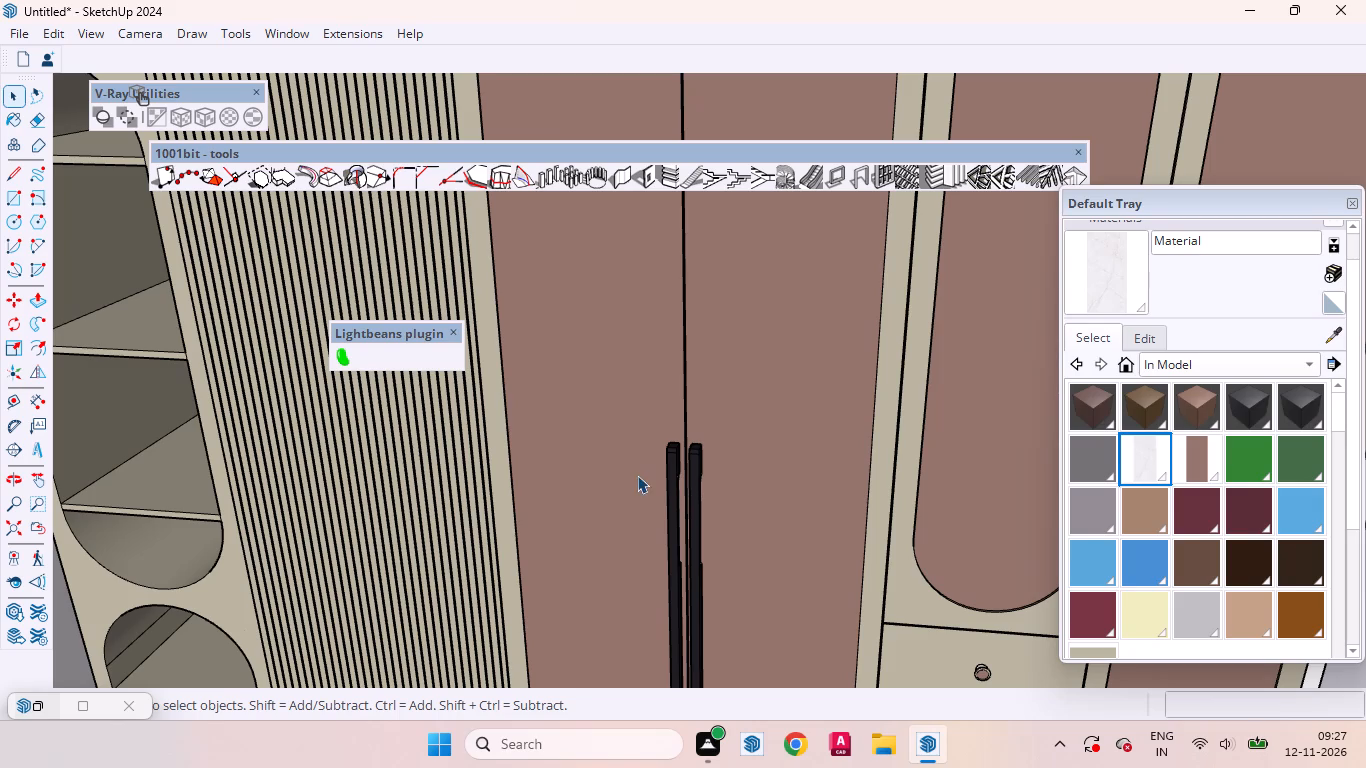
Examine the whole wardrobe front, from the open niches and fluted panel to the arched doors and drawers.
scroll(648, 501, down, 2)
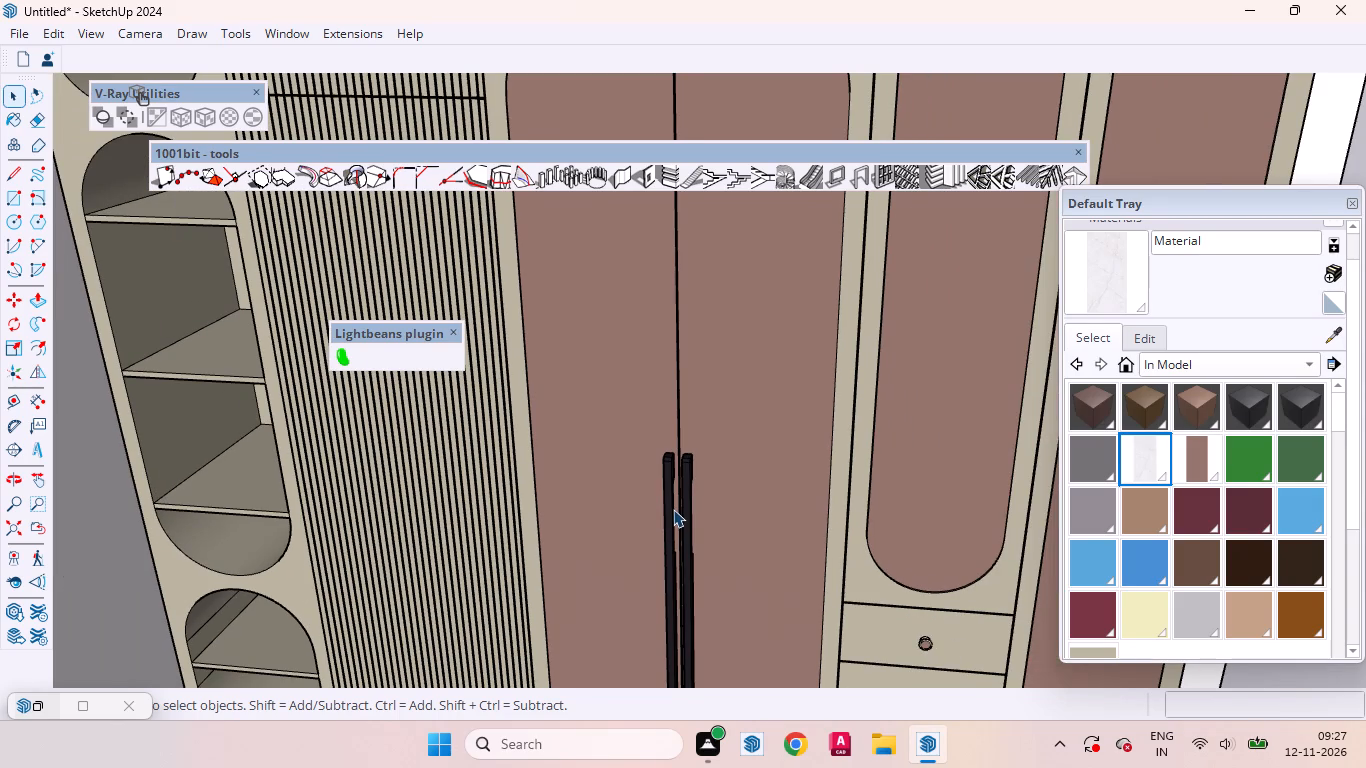
scroll(622, 535, down, 4)
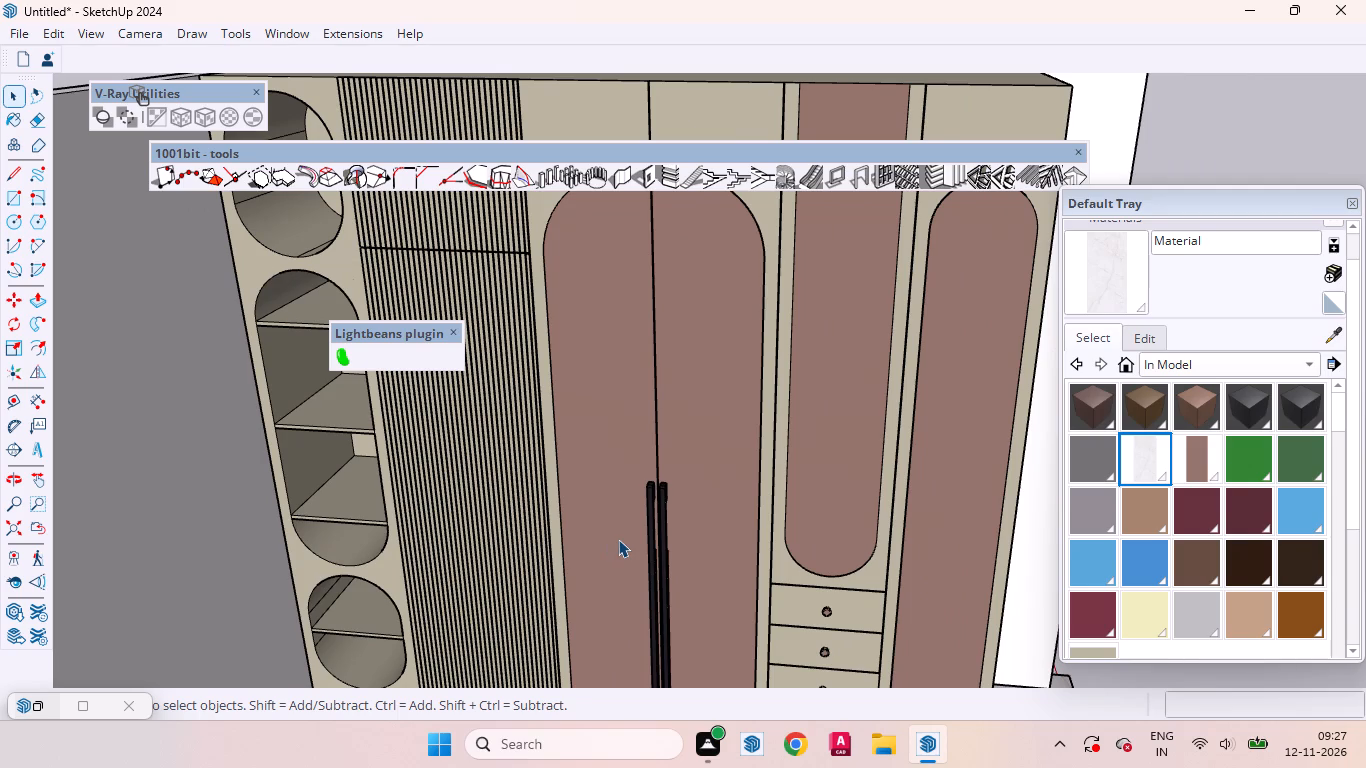
scroll(597, 562, down, 2)
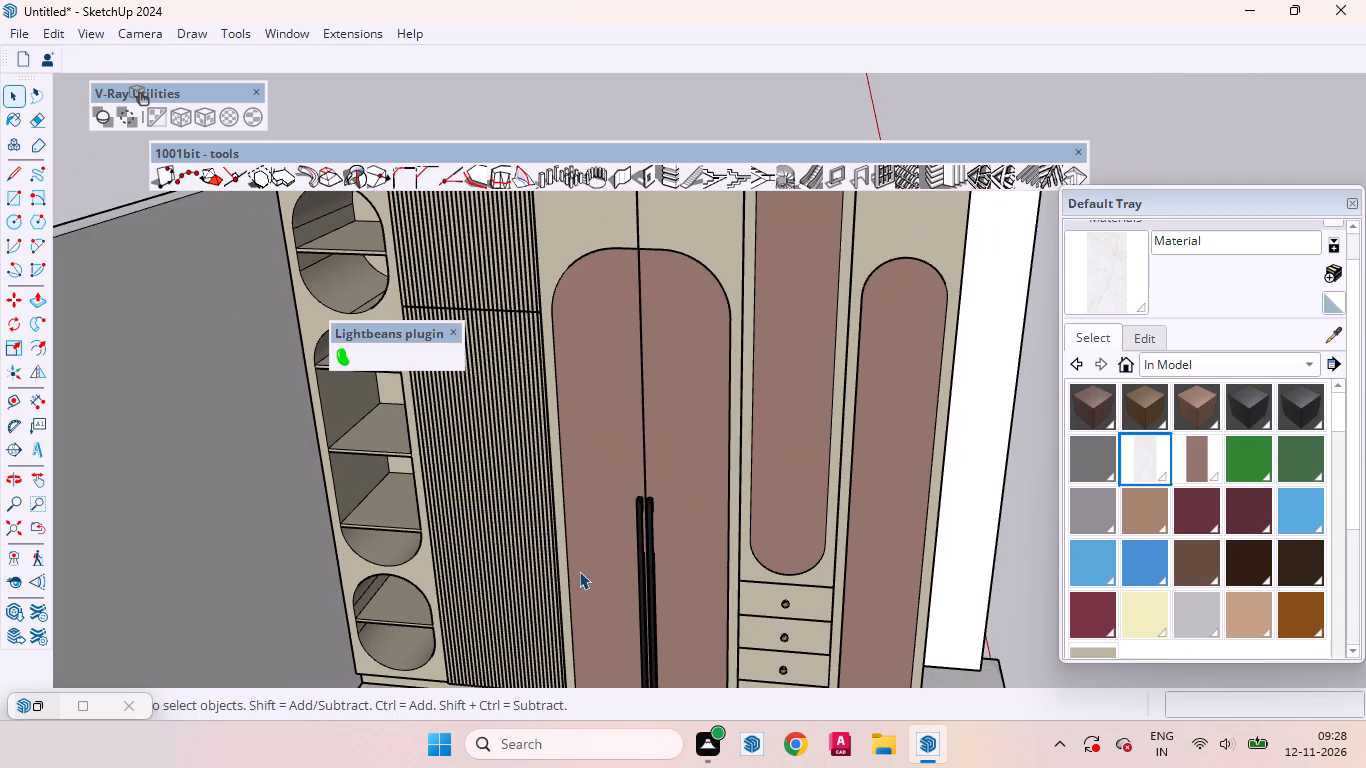
scroll(577, 583, up, 1)
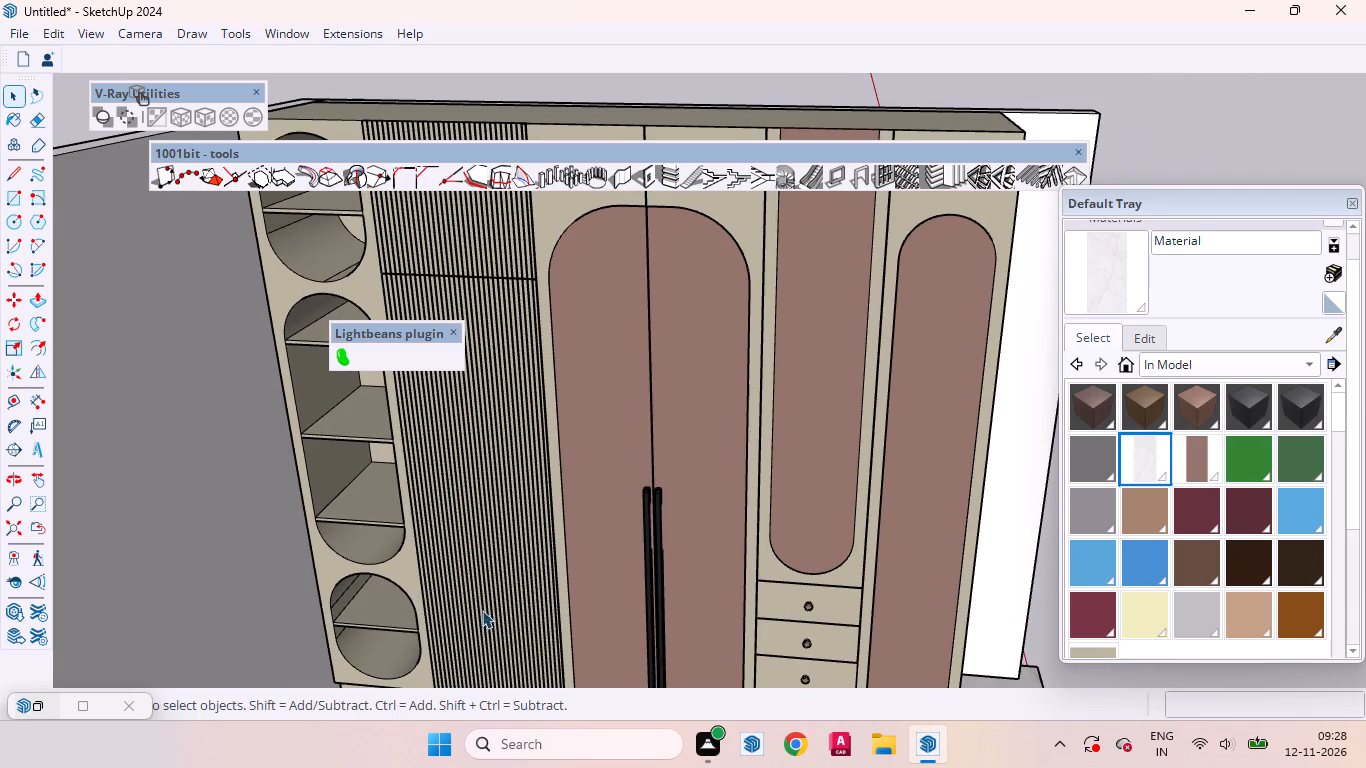
scroll(502, 627, down, 1)
scroll(519, 520, down, 3)
middle_drag(529, 521, 593, 454)
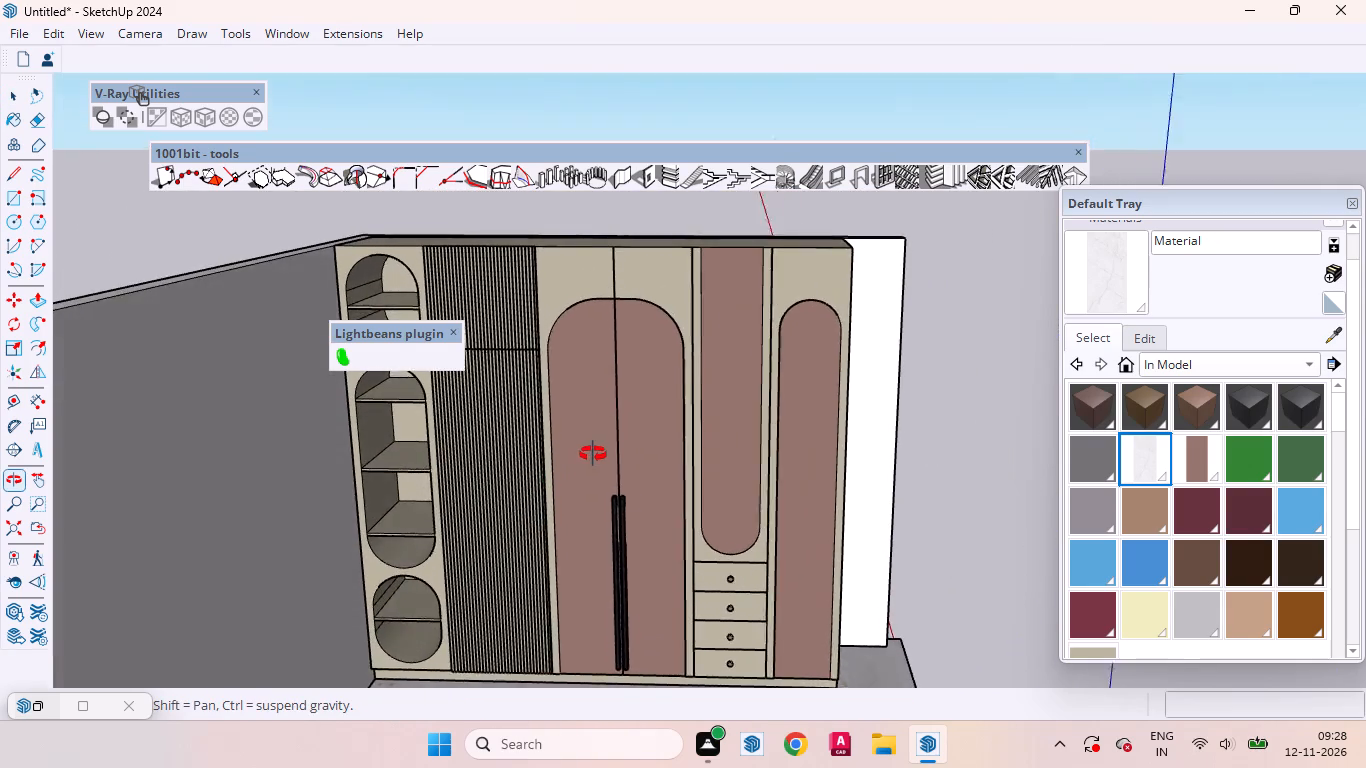
middle_drag(593, 454, 477, 519)
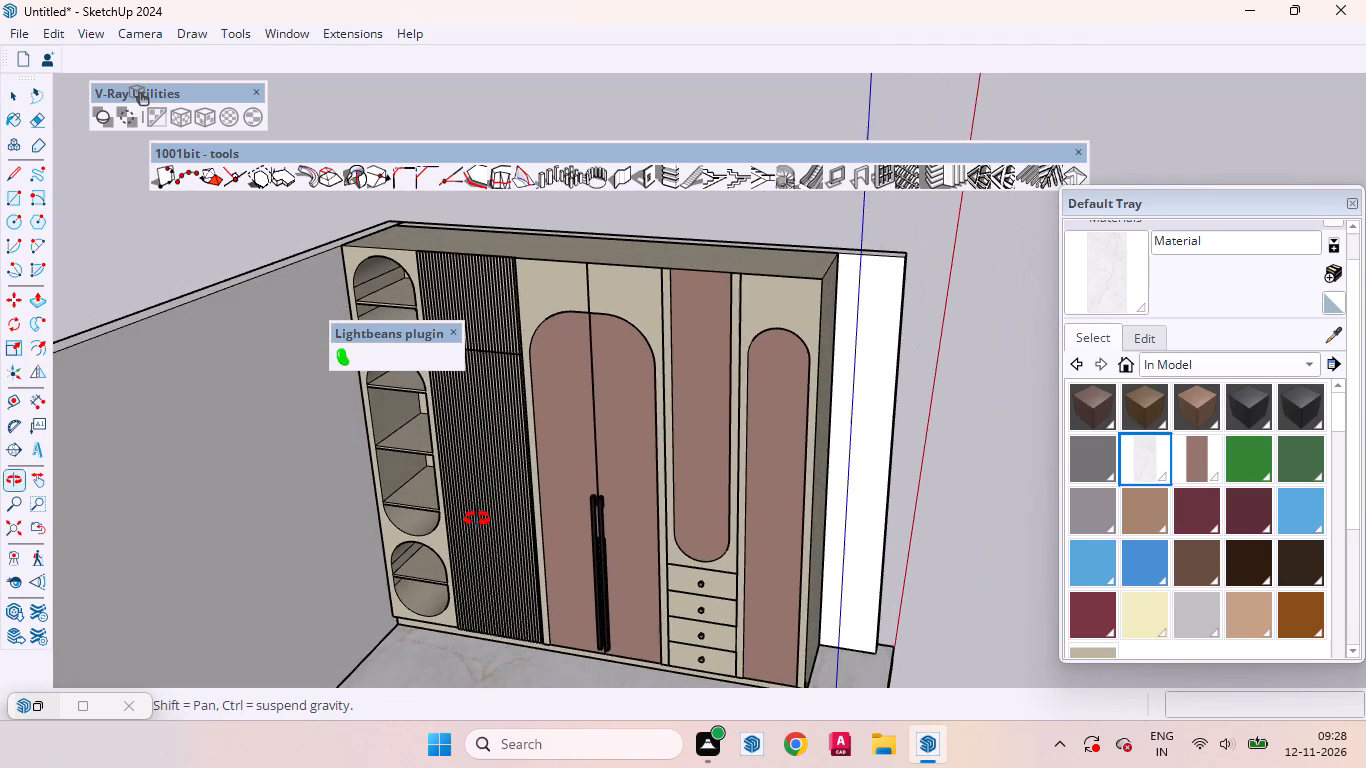
middle_drag(477, 519, 481, 542)
scroll(501, 523, down, 3)
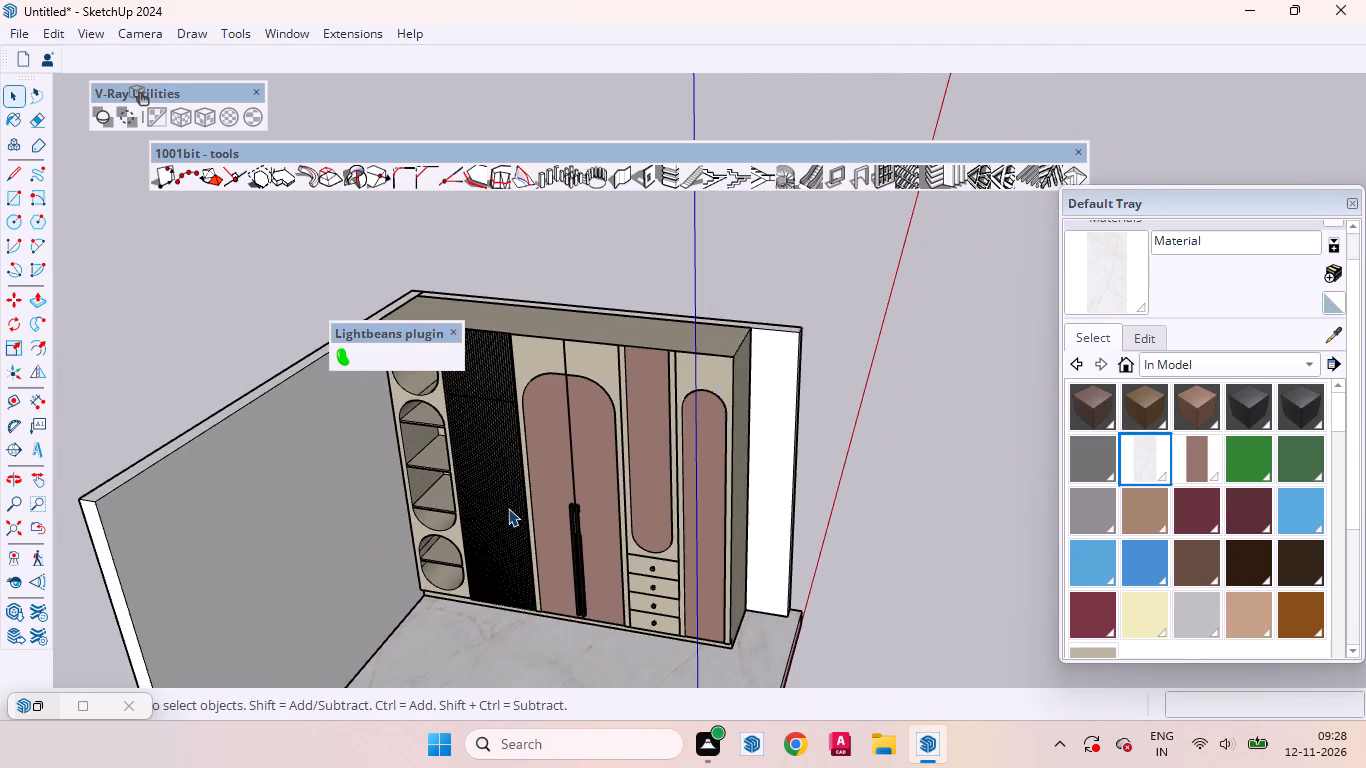
scroll(511, 507, down, 3)
scroll(512, 544, up, 3)
scroll(546, 501, down, 3)
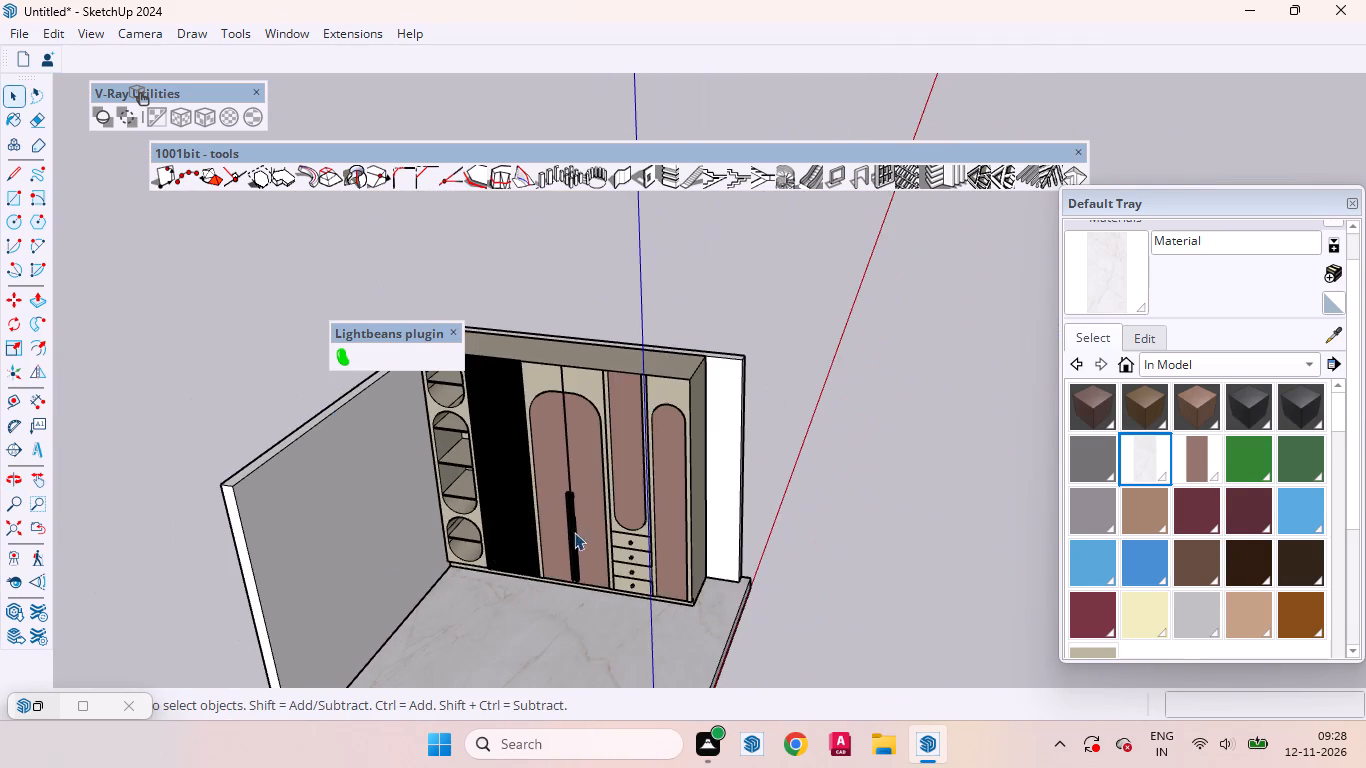
Examine the wardrobe within the room from raised angles, including the side walls, end panel and marble floor.
middle_drag(570, 534, 410, 527)
scroll(414, 540, up, 3)
scroll(494, 514, down, 3)
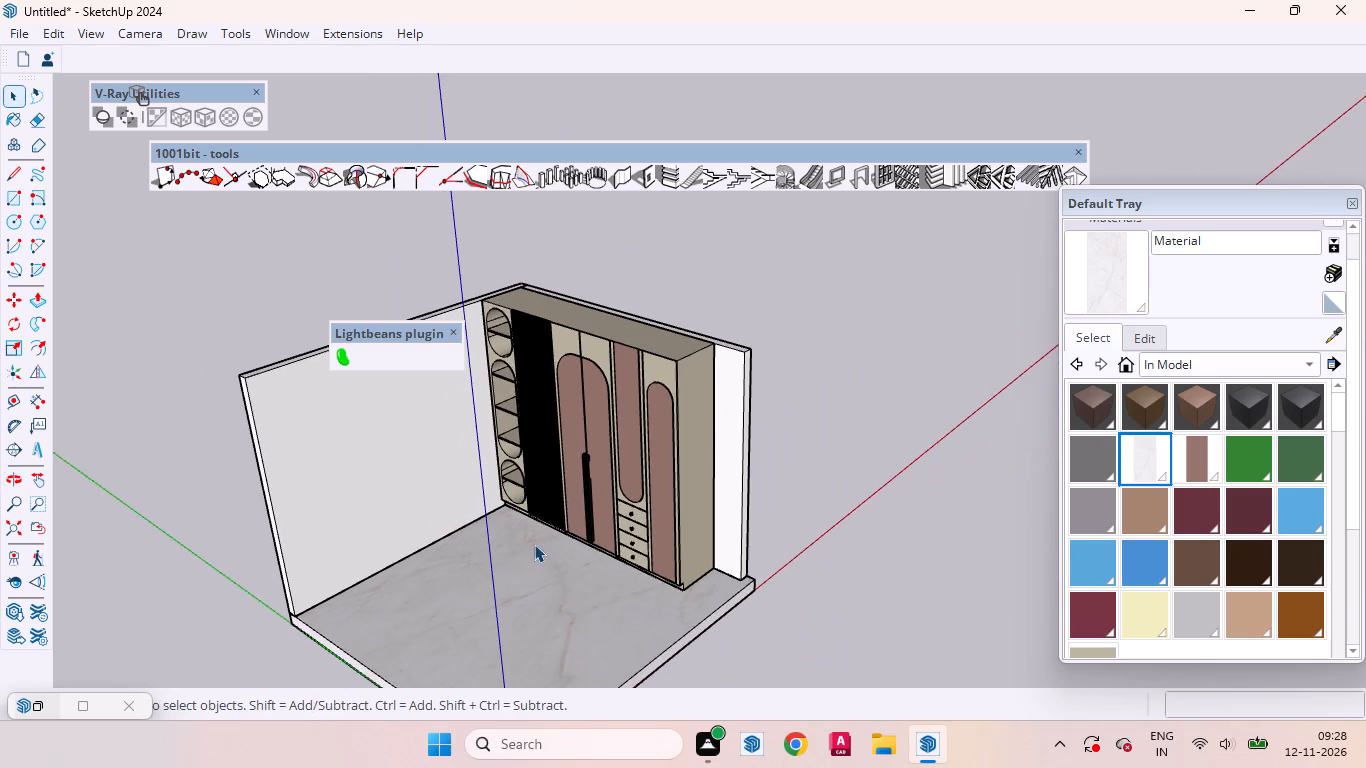
middle_drag(534, 549, 477, 521)
scroll(700, 499, down, 3)
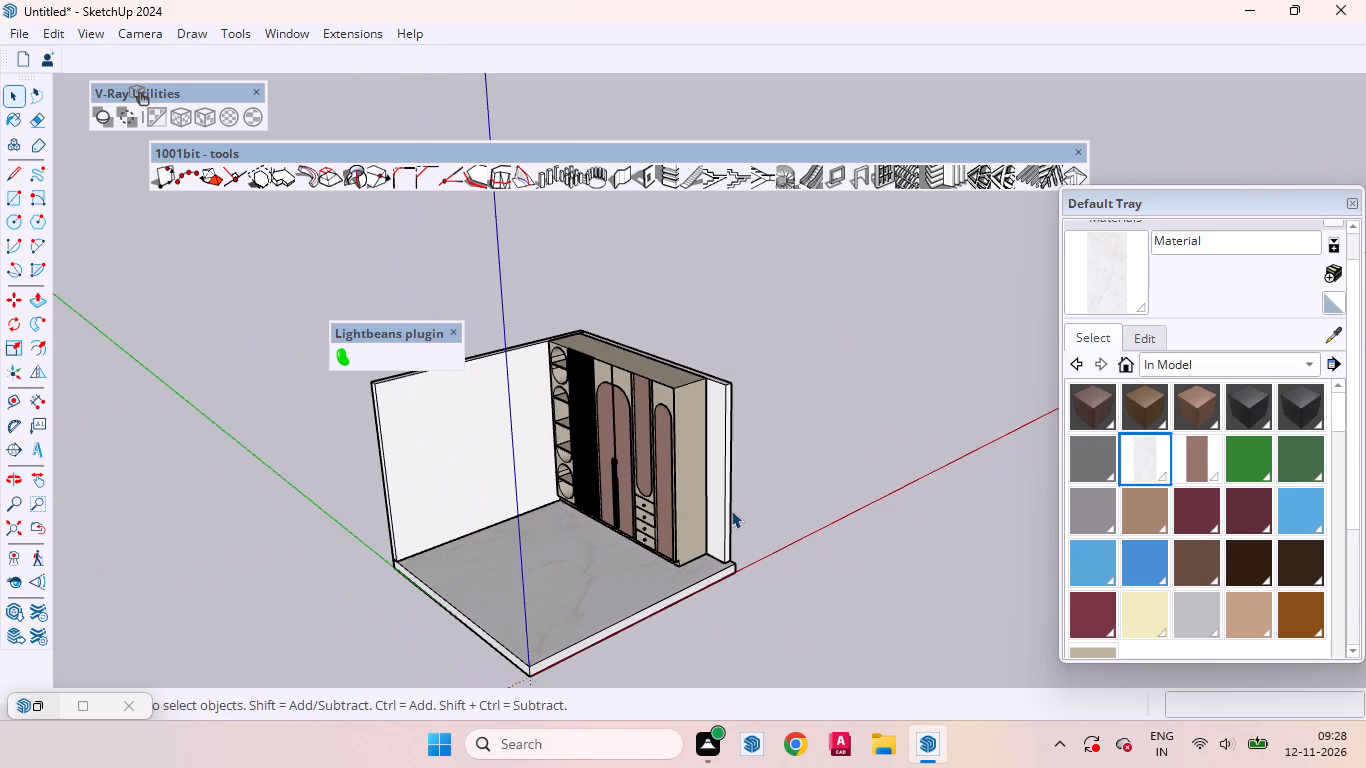
scroll(593, 566, up, 6)
middle_drag(609, 554, 693, 552)
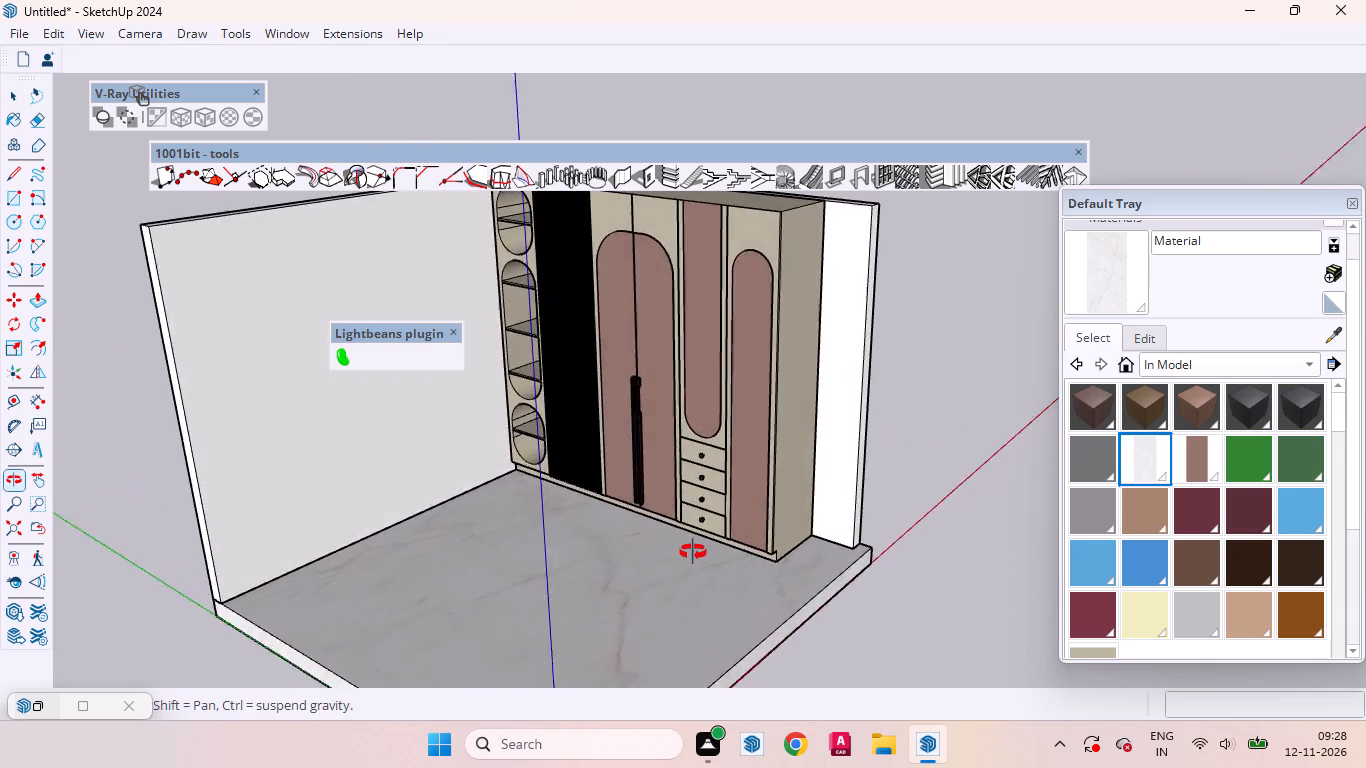
middle_drag(693, 552, 772, 596)
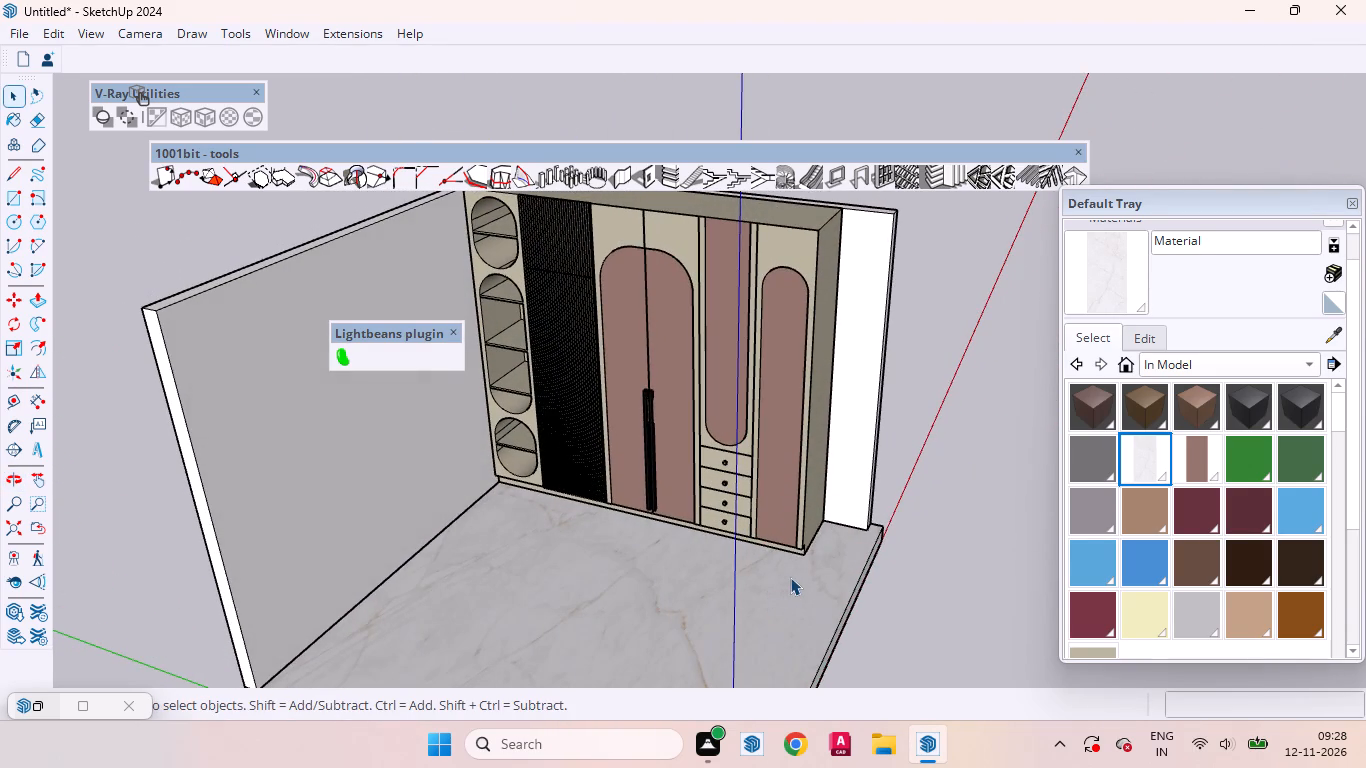
scroll(795, 570, up, 4)
scroll(799, 599, down, 1)
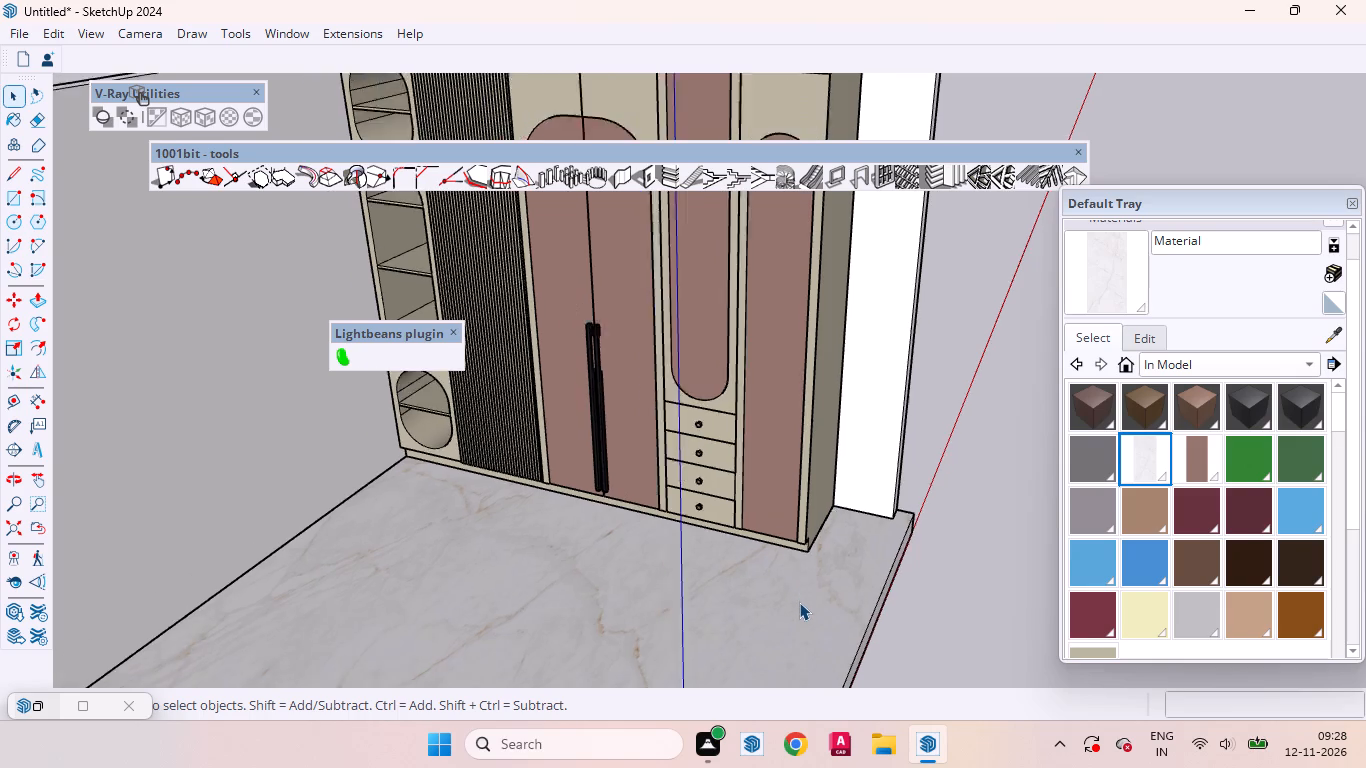
scroll(799, 602, down, 4)
middle_drag(783, 617, 666, 622)
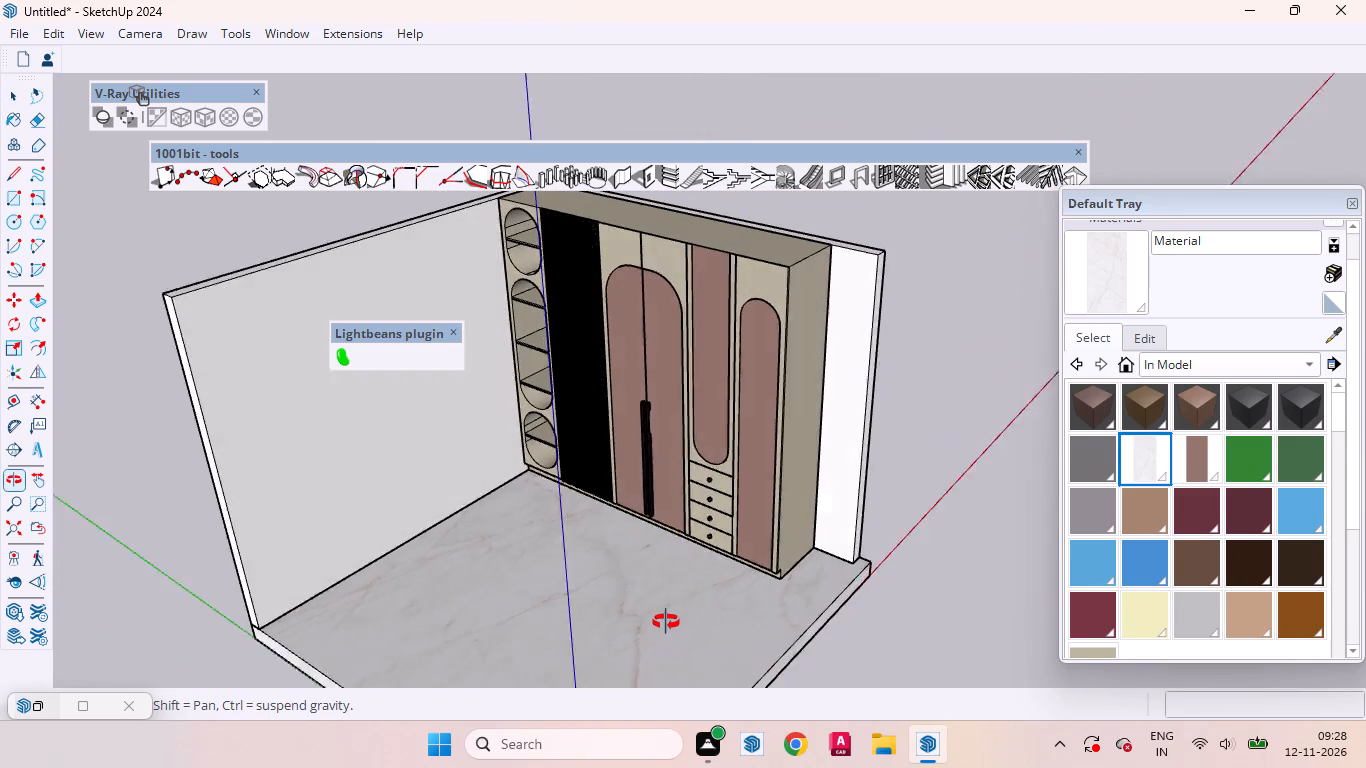
middle_drag(666, 622, 578, 722)
scroll(710, 656, down, 3)
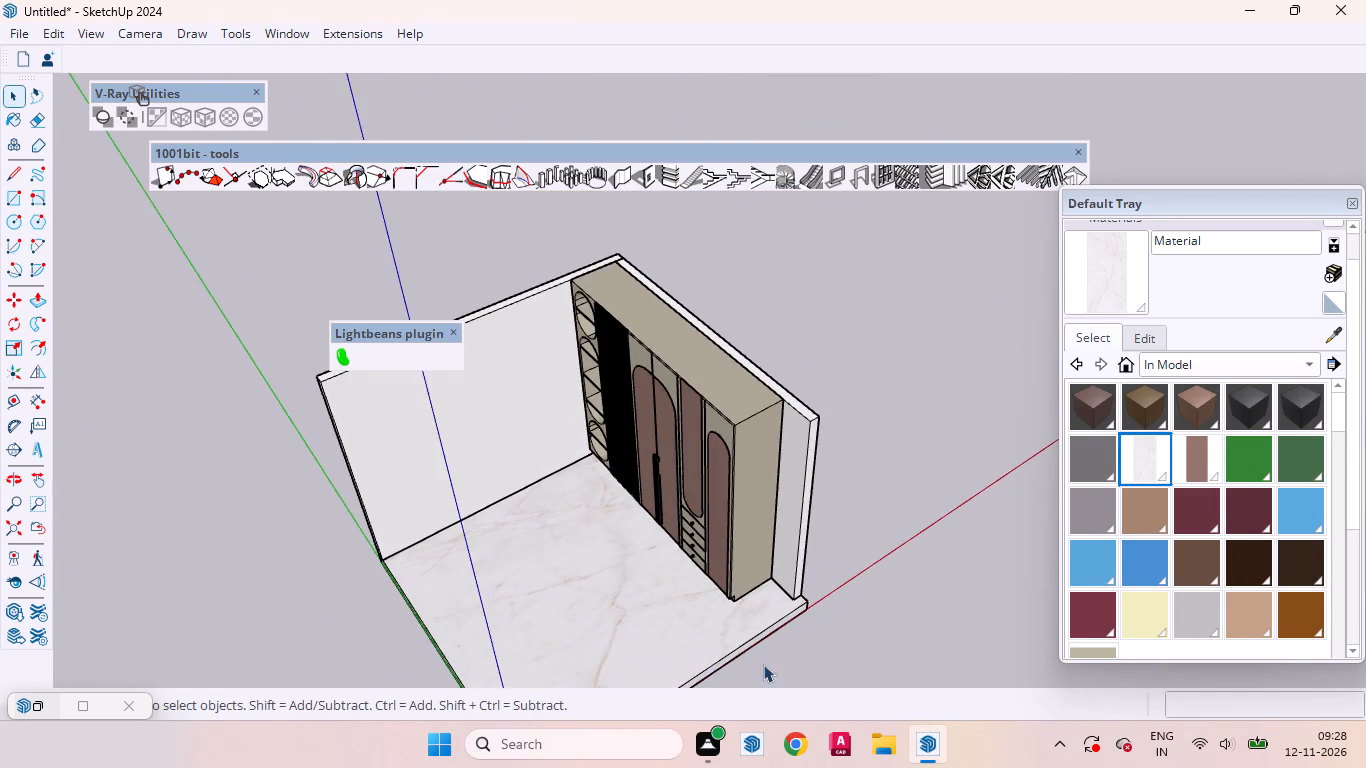
middle_drag(751, 670, 643, 679)
Inspect the marble floor and the wardrobe's base, drawer column and end panel up close.
scroll(659, 642, up, 4)
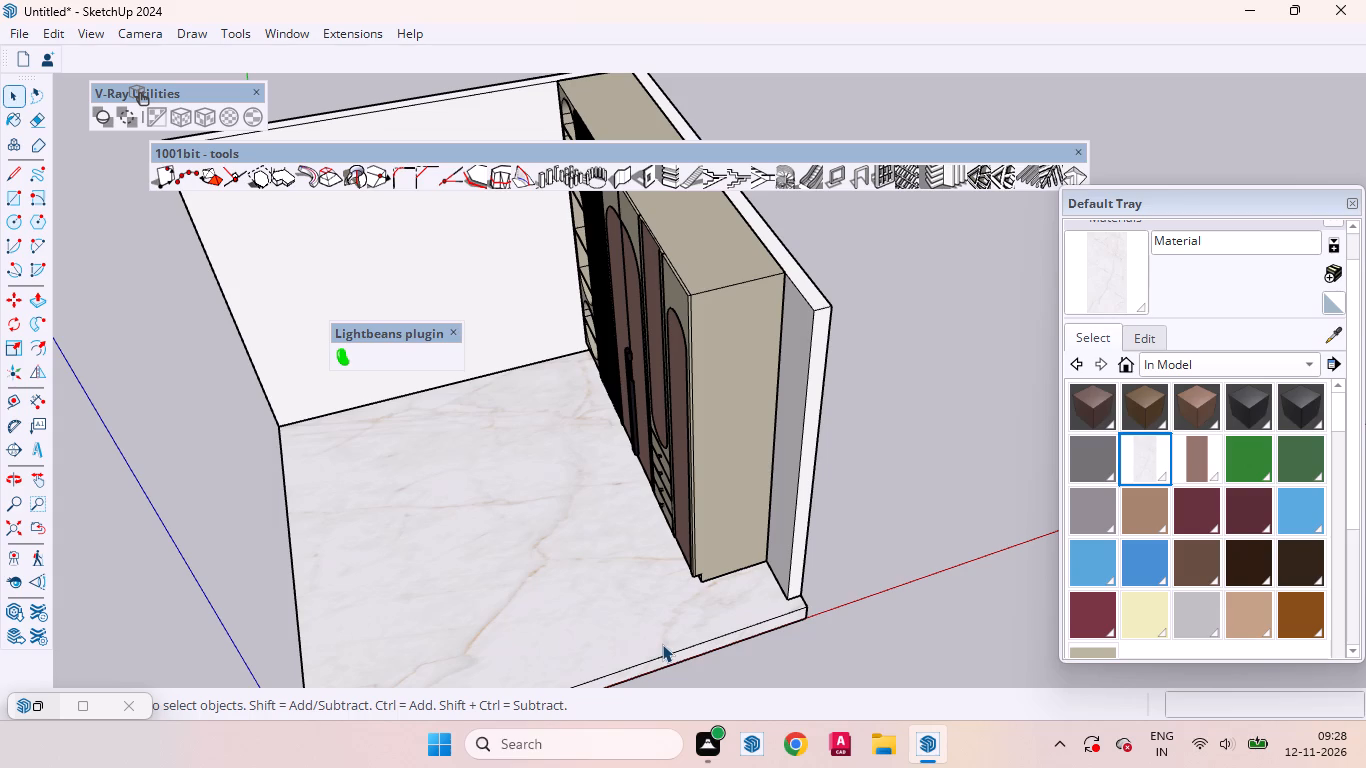
scroll(662, 644, up, 3)
scroll(656, 648, down, 1)
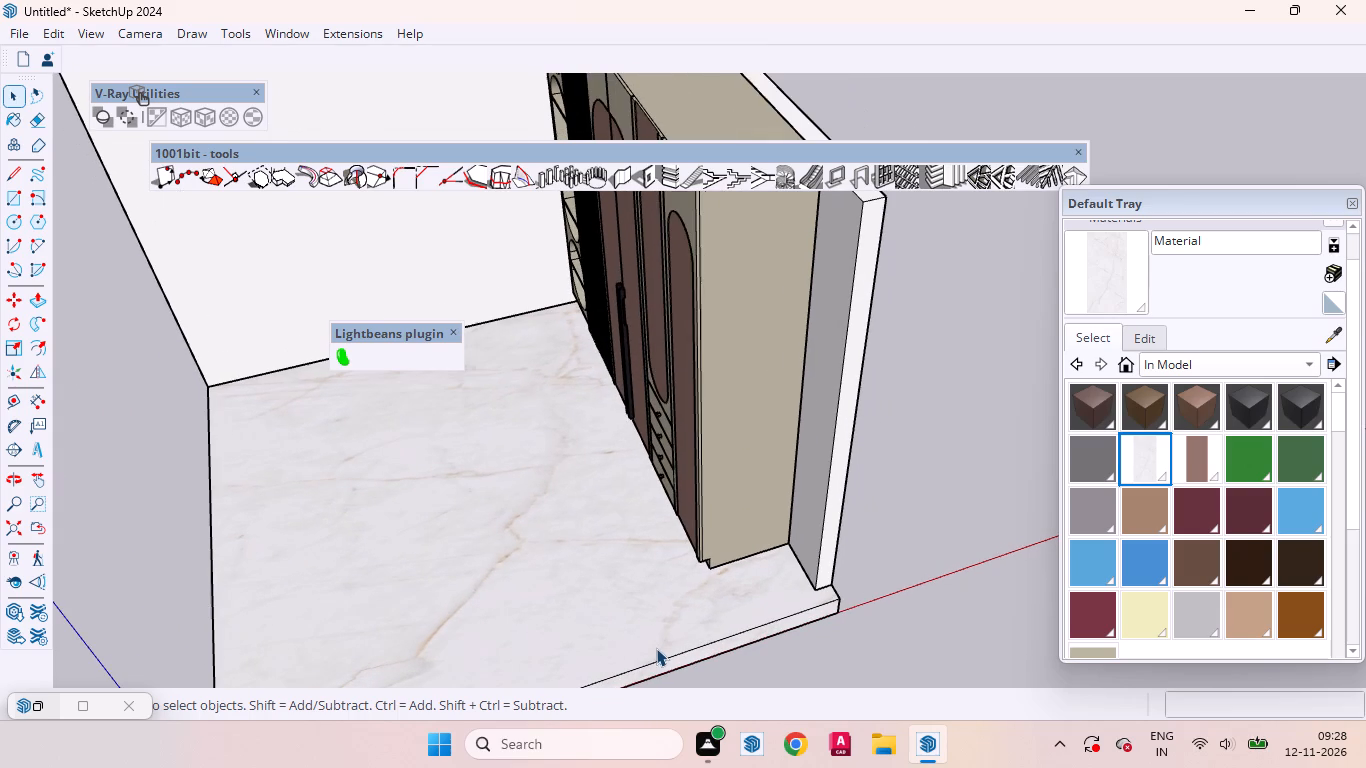
scroll(589, 621, up, 1)
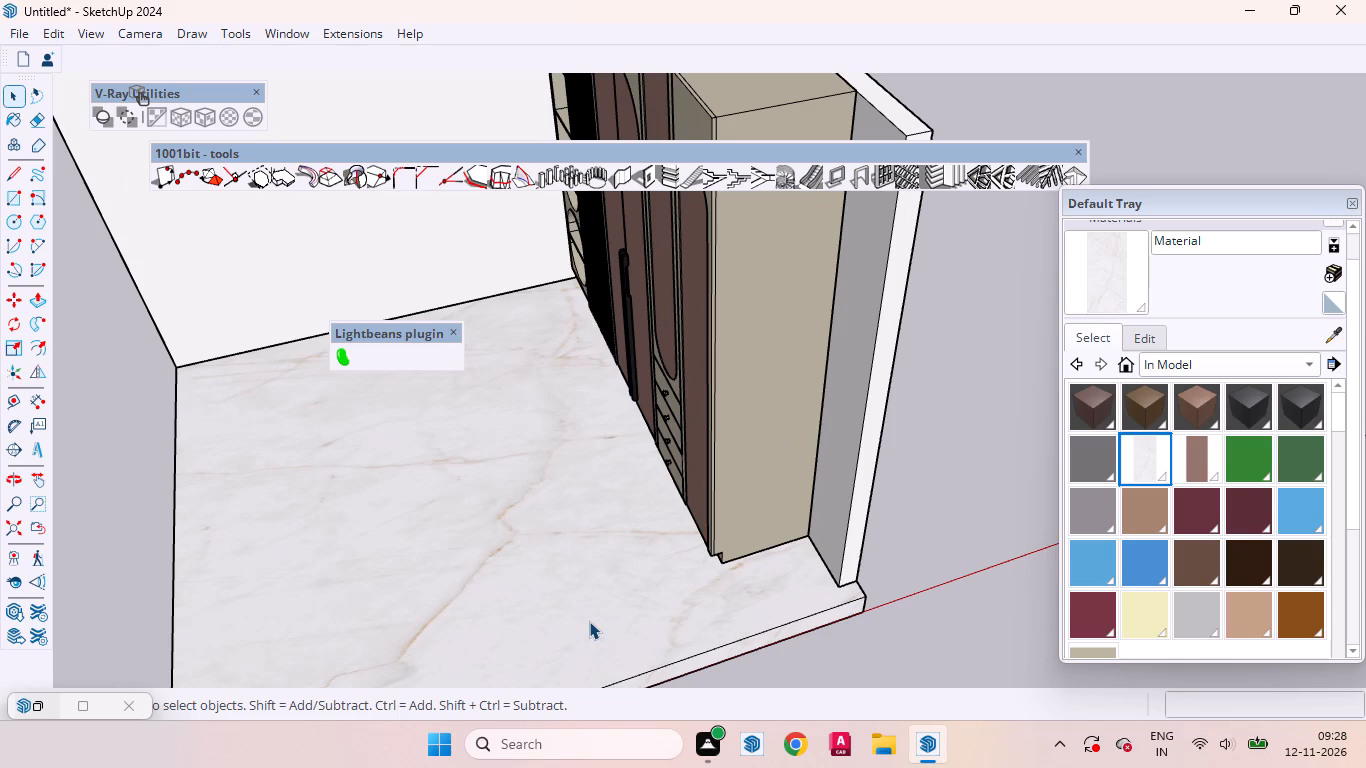
scroll(619, 502, up, 2)
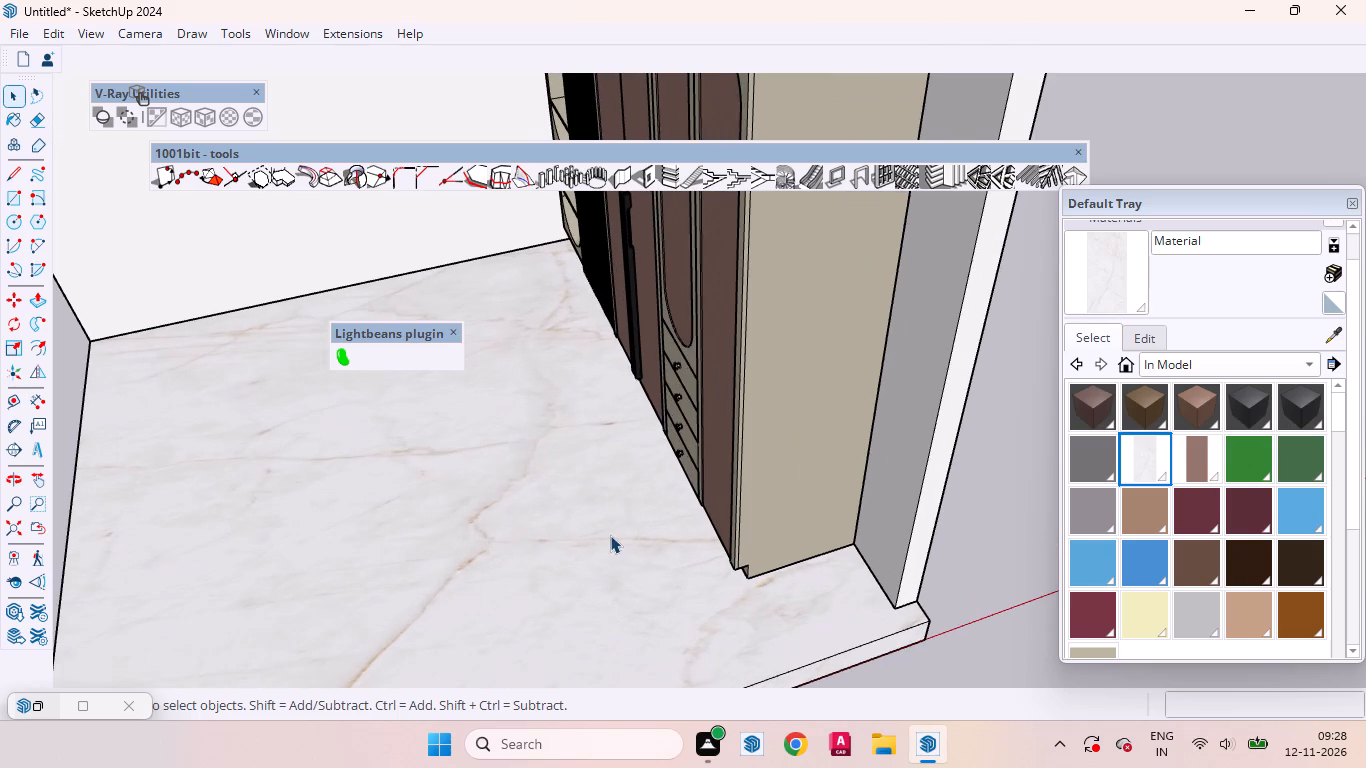
middle_drag(634, 536, 698, 532)
scroll(698, 532, up, 1)
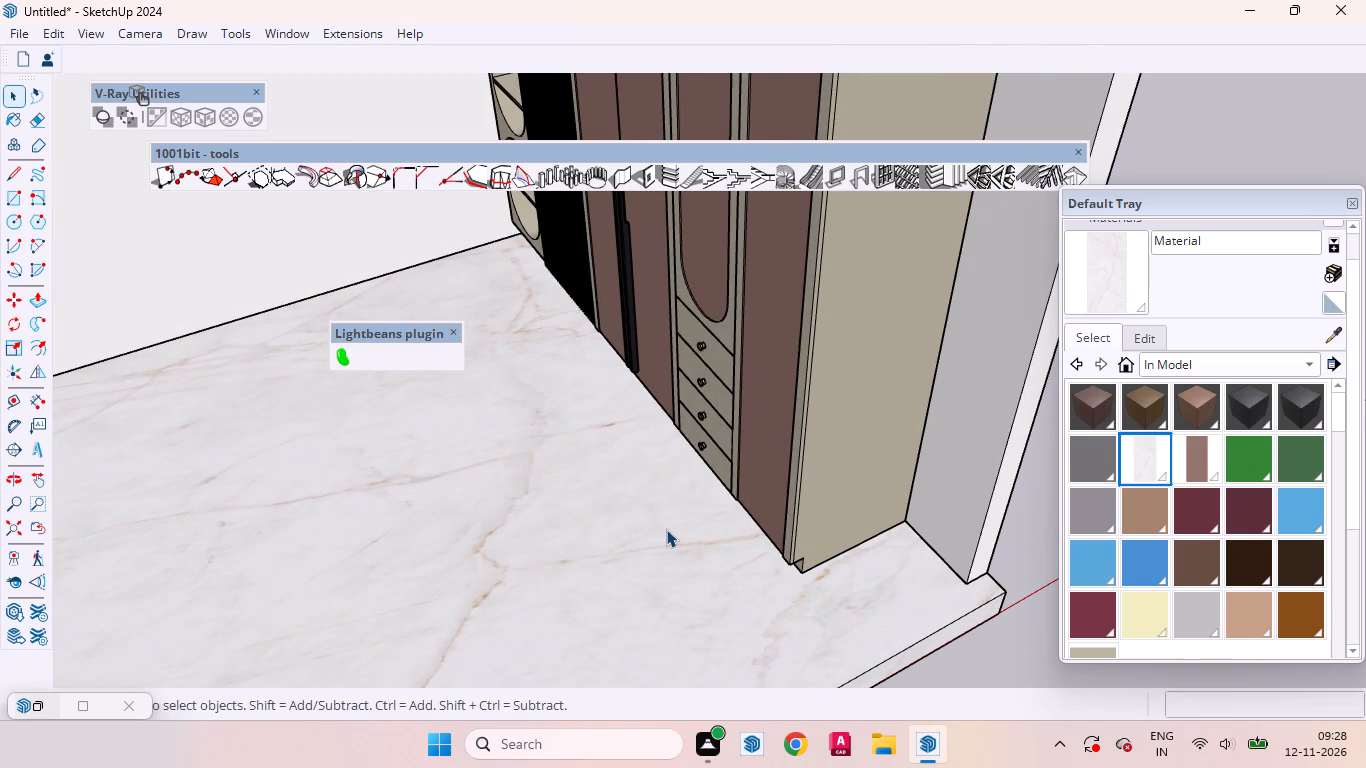
scroll(663, 529, up, 1)
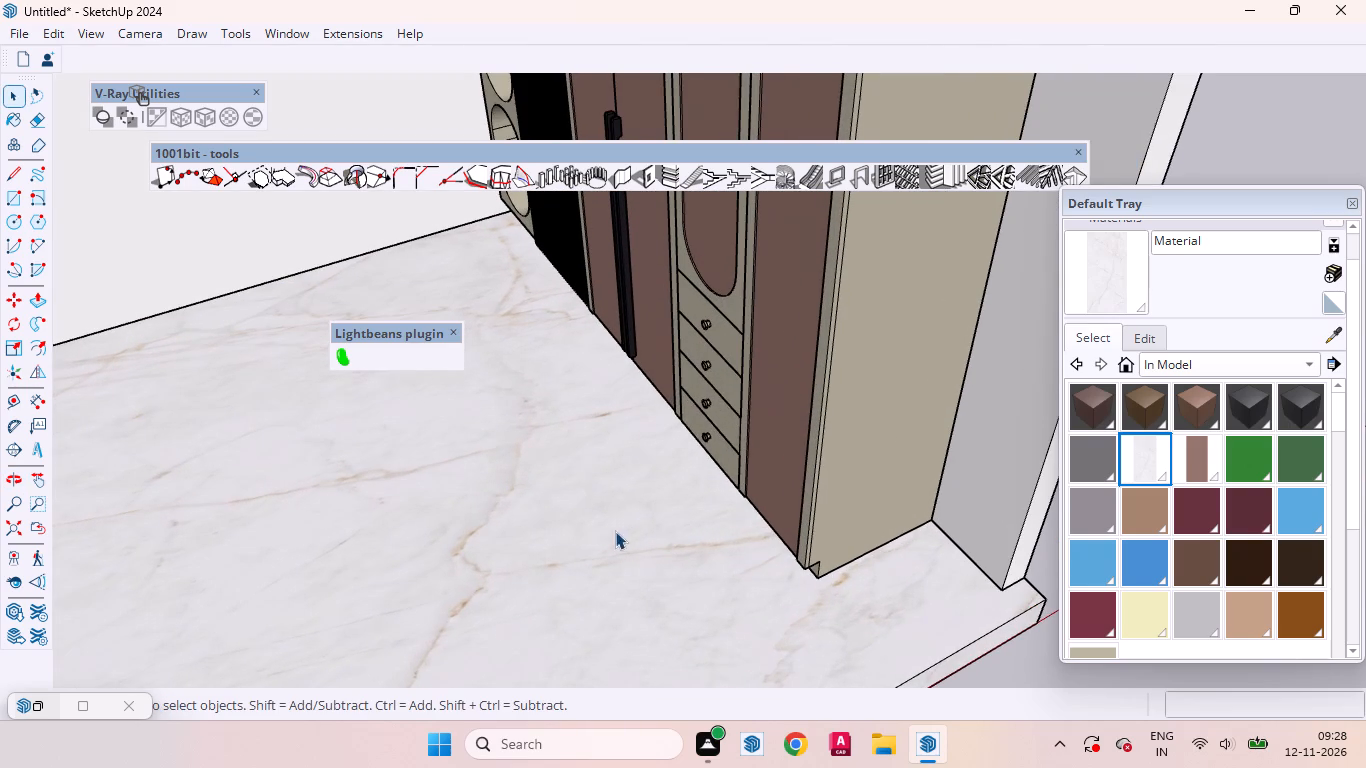
scroll(628, 543, down, 2)
middle_drag(620, 546, 643, 531)
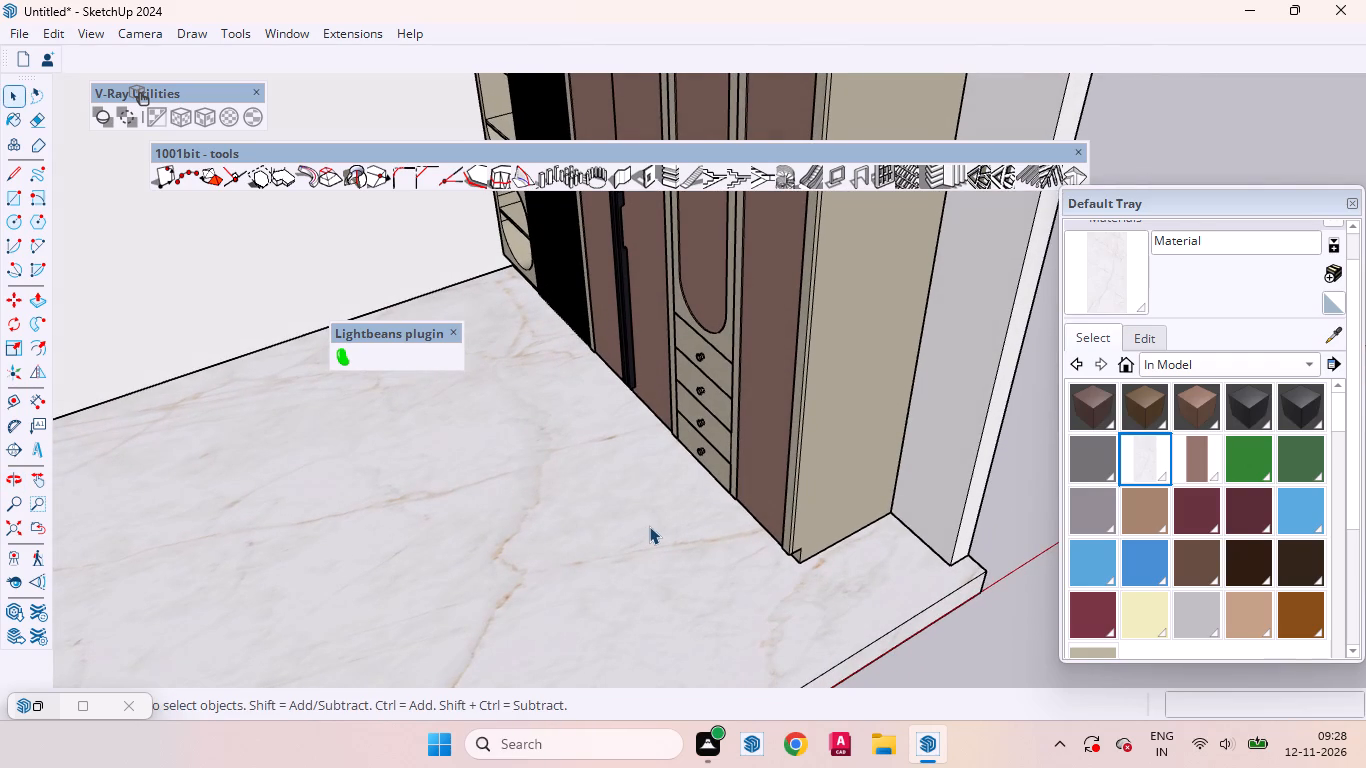
scroll(650, 525, up, 1)
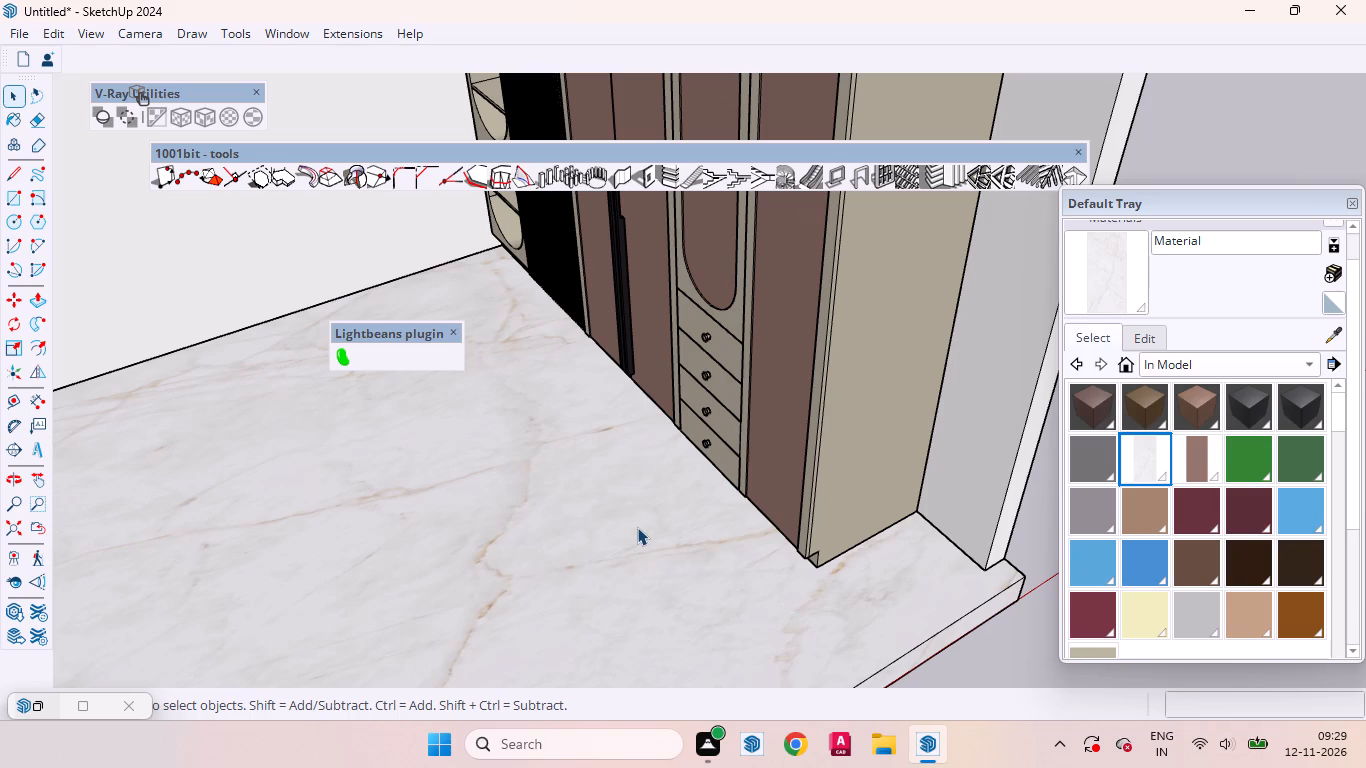
scroll(603, 545, up, 2)
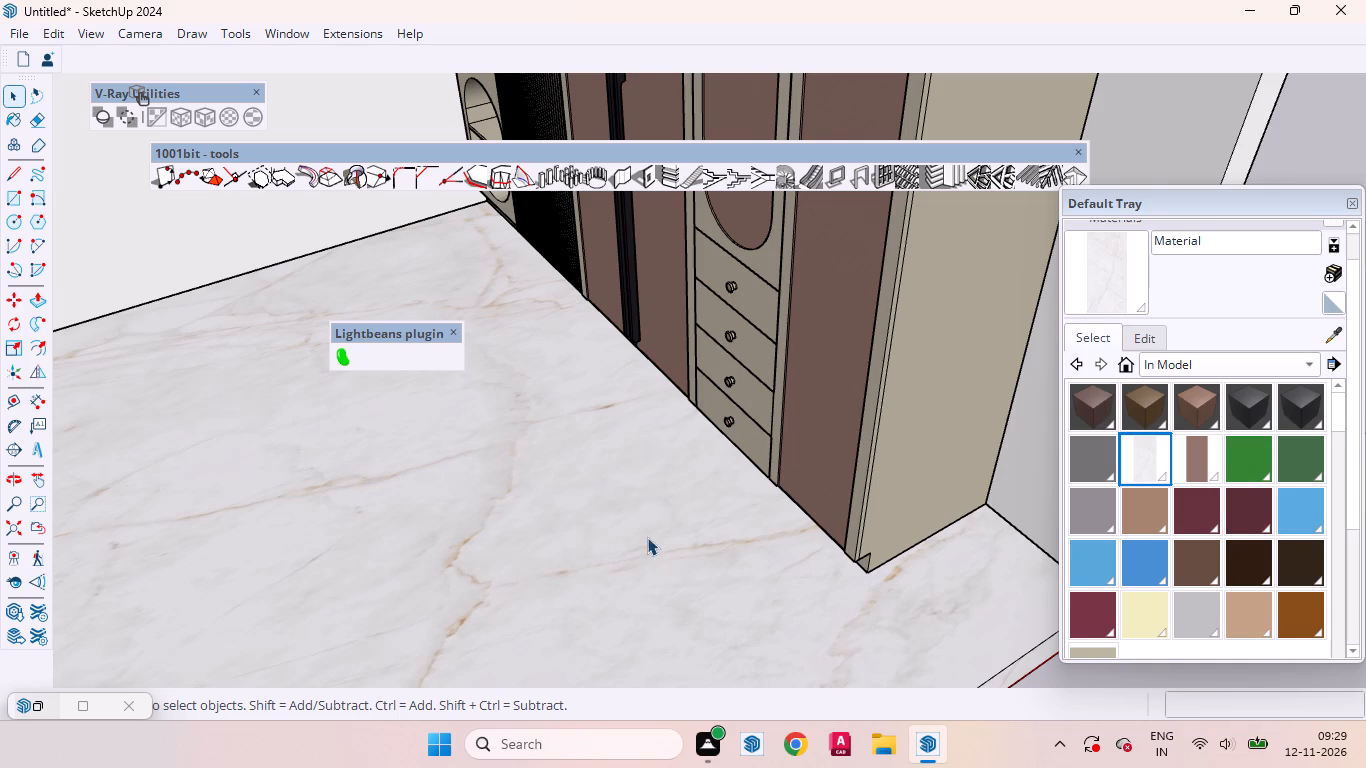
scroll(652, 545, down, 8)
Select the right-hand handle of the central double doors.
middle_drag(690, 522, 863, 372)
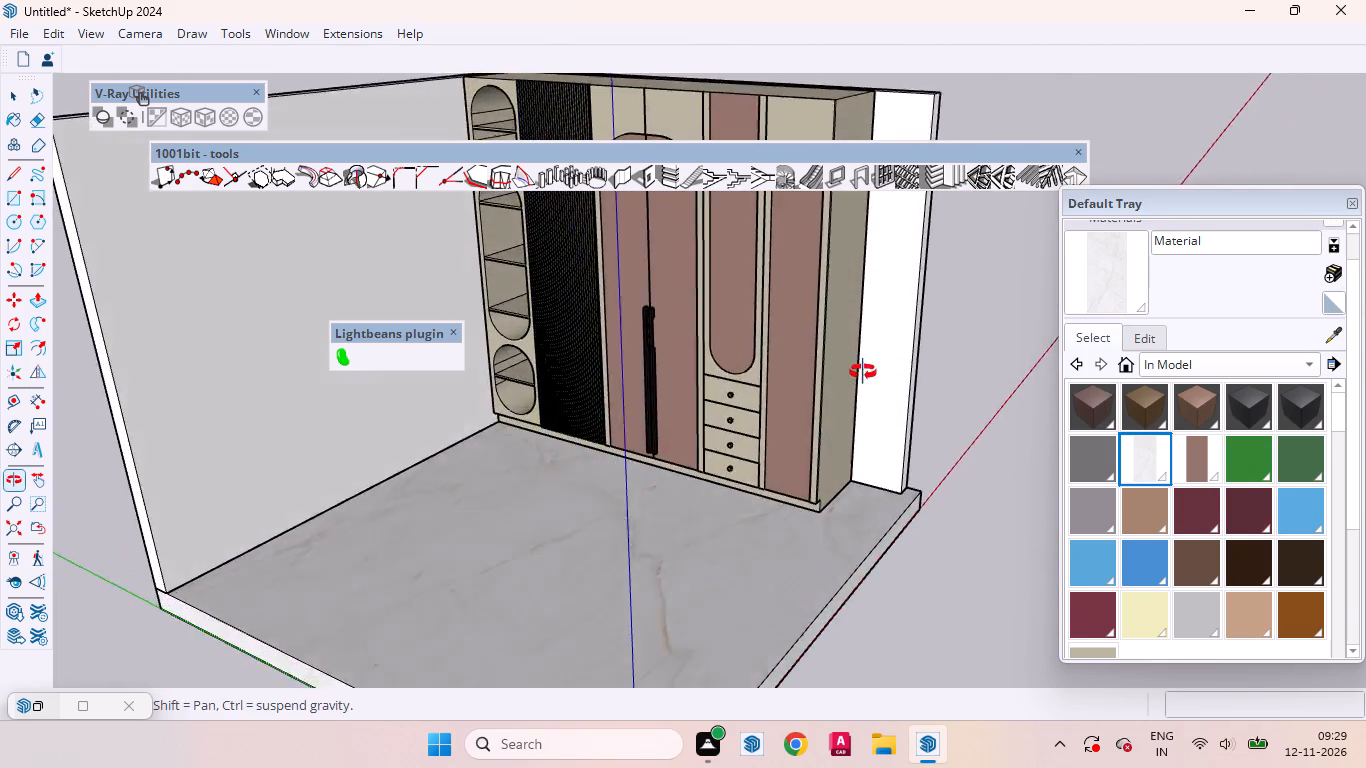
middle_drag(863, 372, 1015, 329)
scroll(692, 342, up, 2)
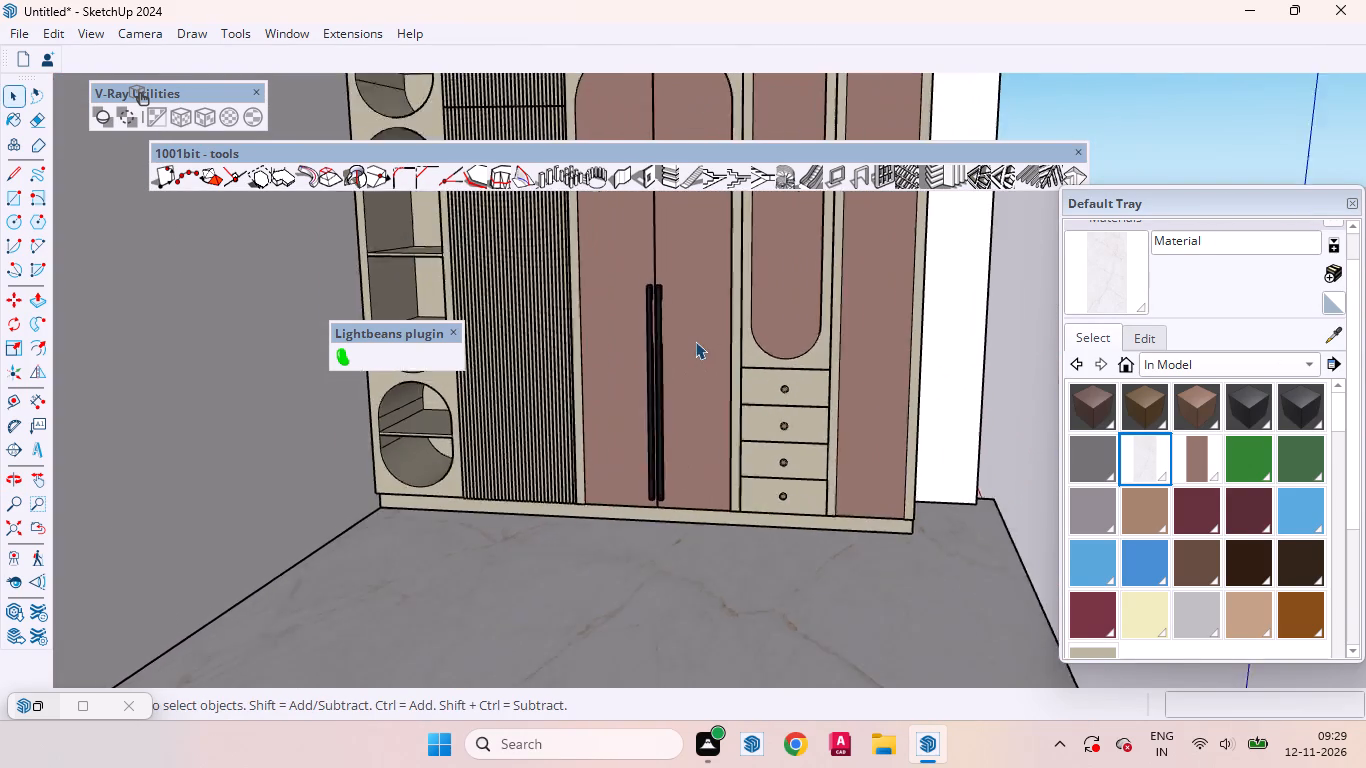
scroll(695, 341, up, 8)
click(668, 334)
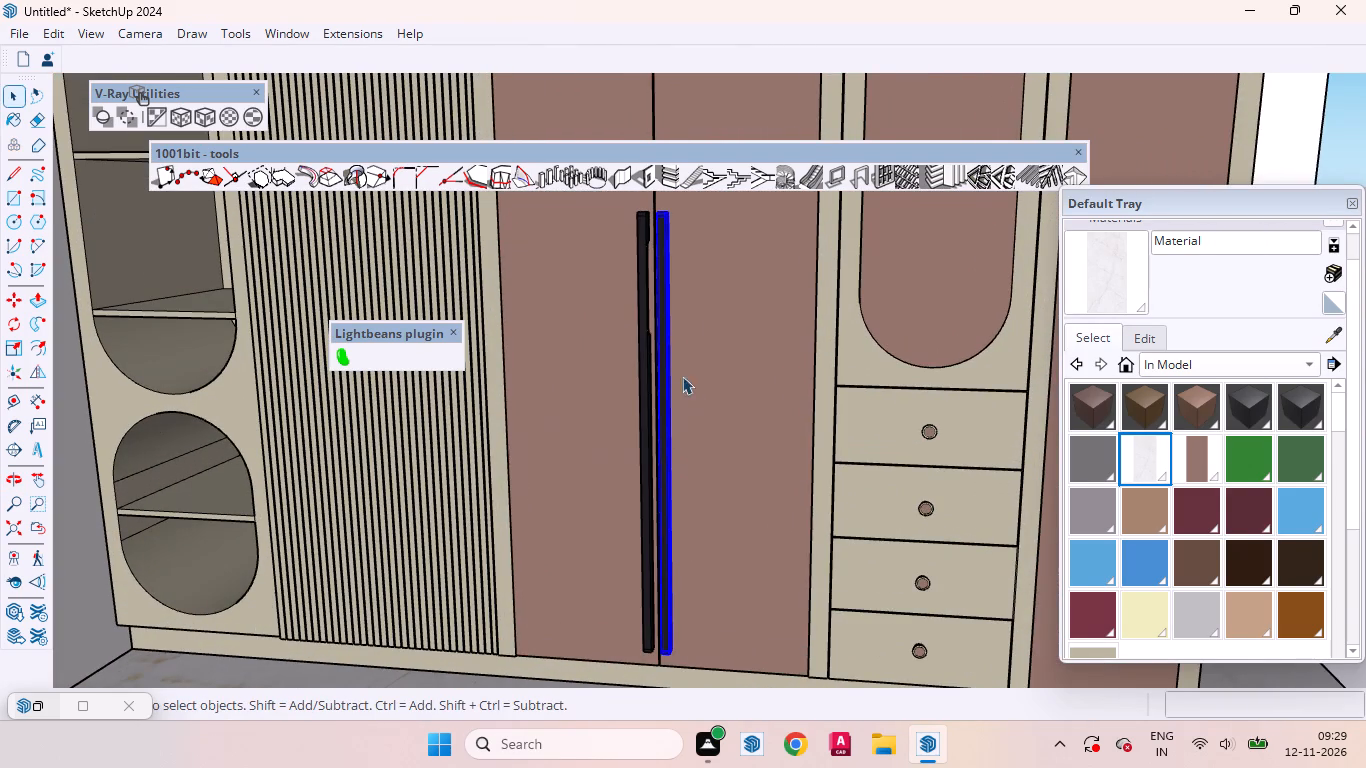
Place a vertical guide on the frame strip right of the drawer column, 0.3" from the strip's inner edge.
scroll(682, 375, down, 3)
scroll(682, 563, up, 8)
scroll(576, 601, down, 8)
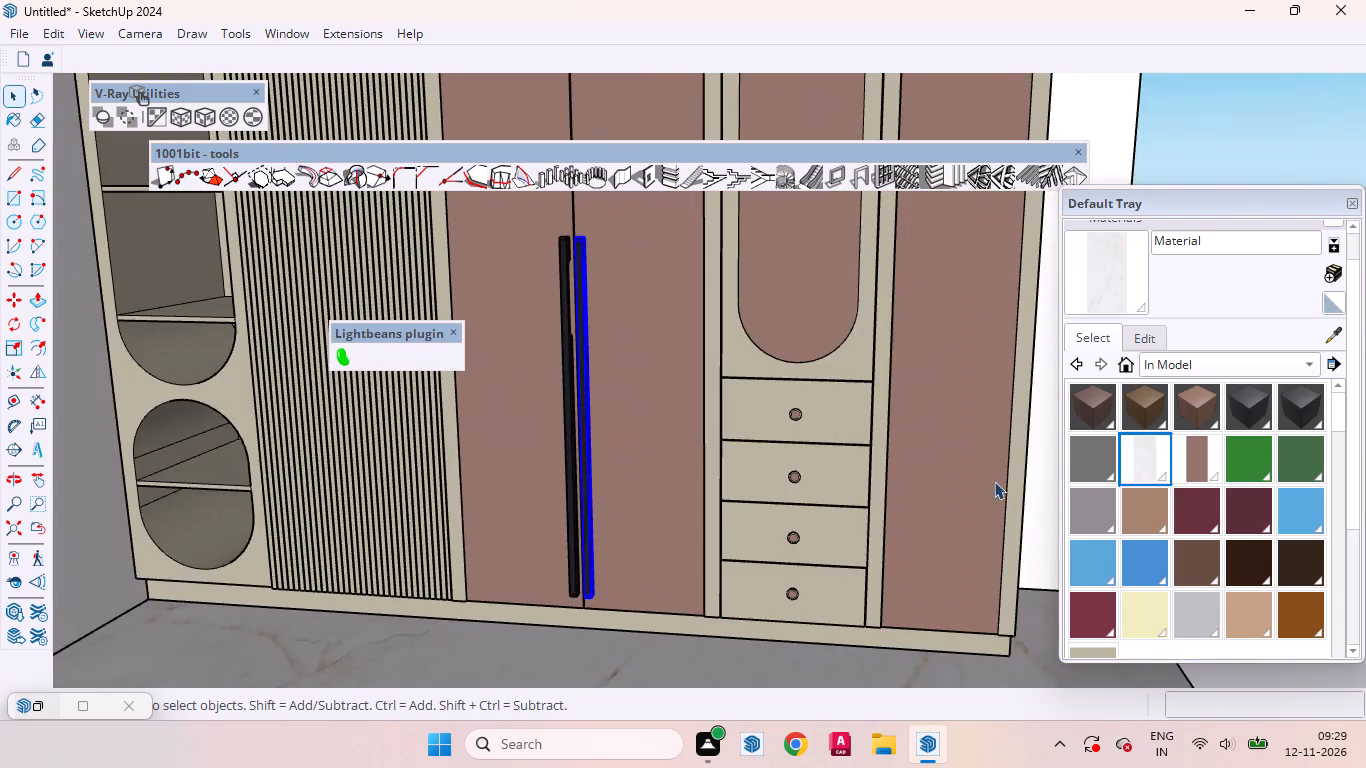
scroll(991, 461, up, 3)
scroll(880, 376, down, 3)
scroll(877, 343, up, 6)
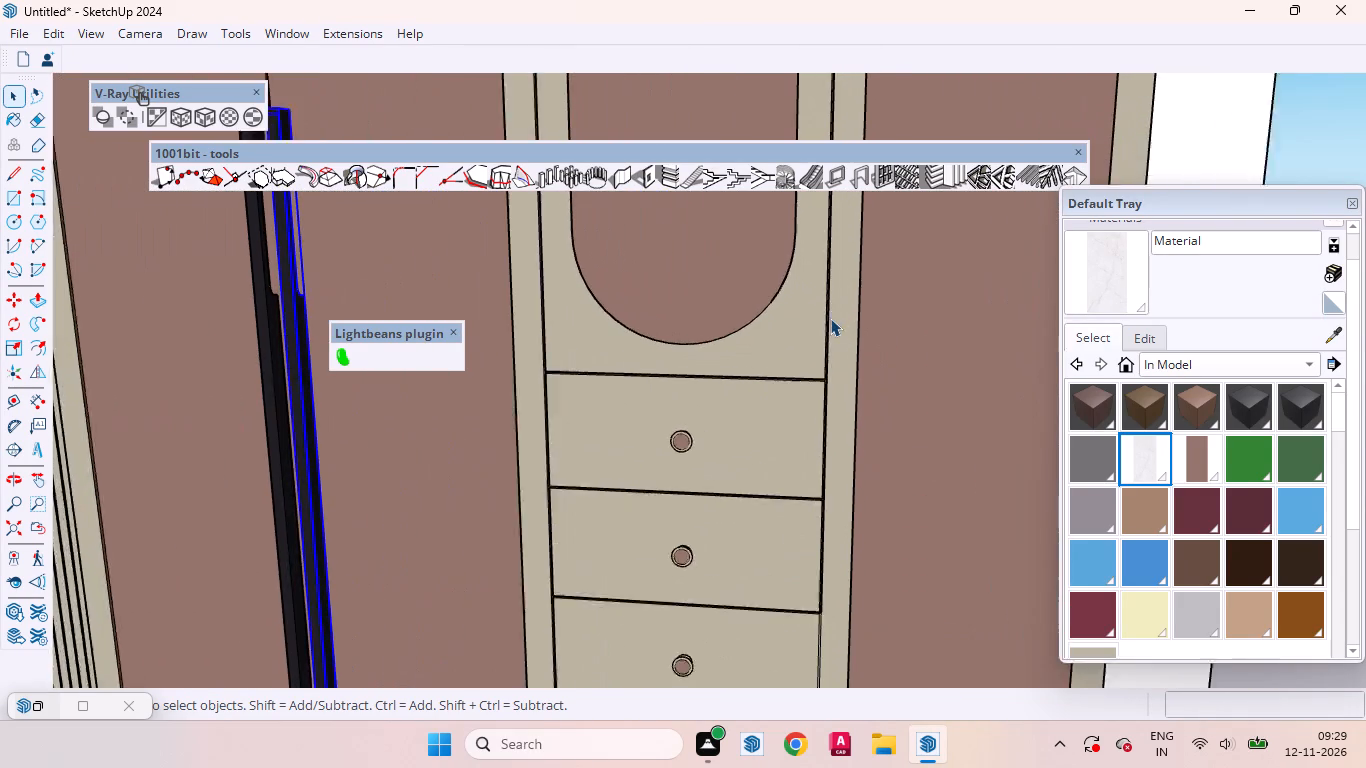
scroll(830, 318, up, 1)
key(t)
scroll(831, 316, up, 6)
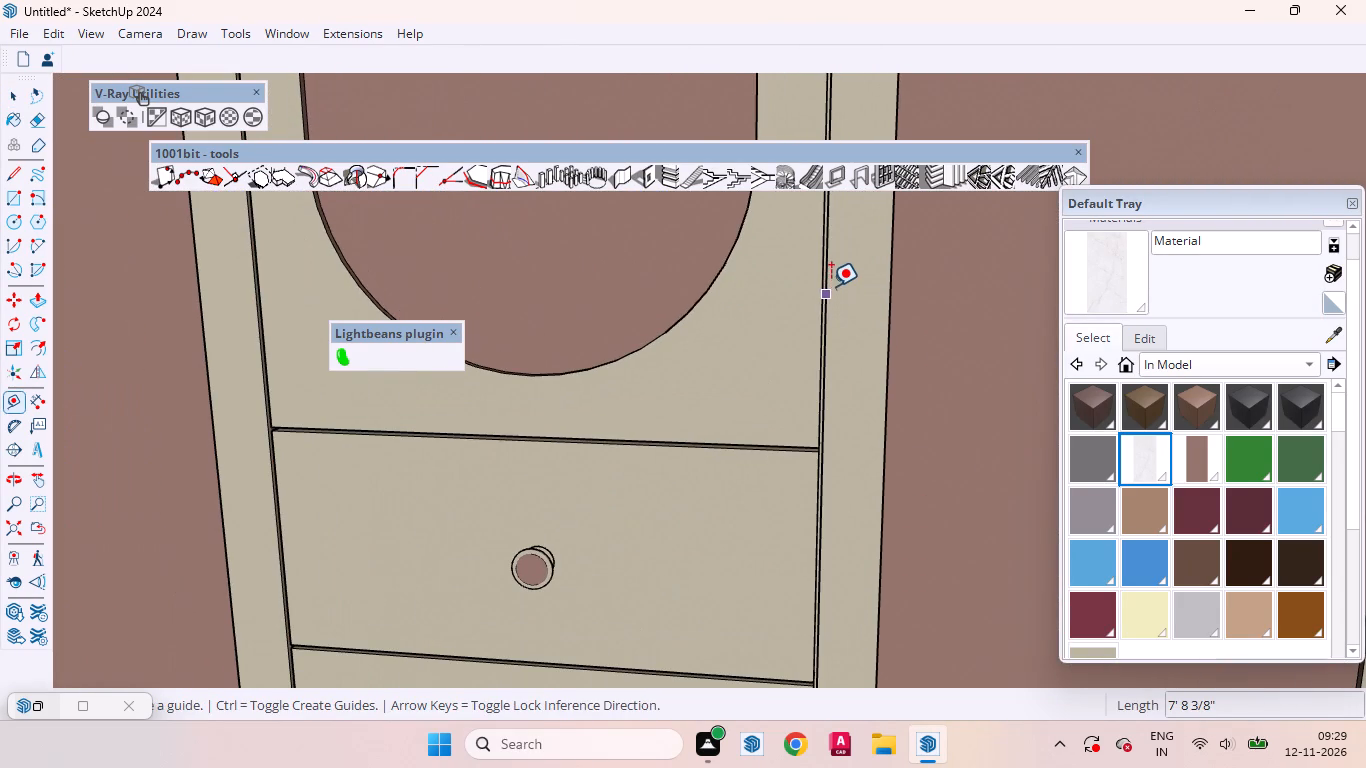
click(831, 280)
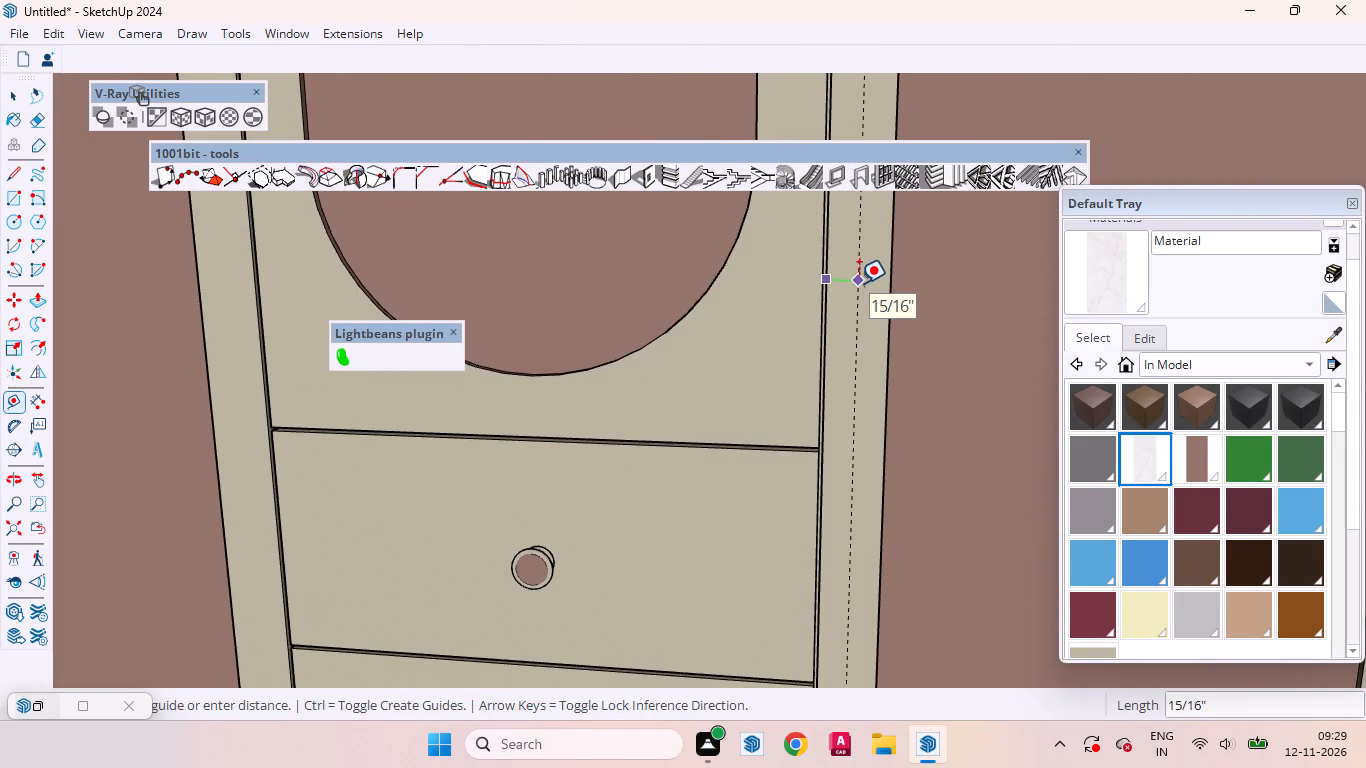
text(0.3)
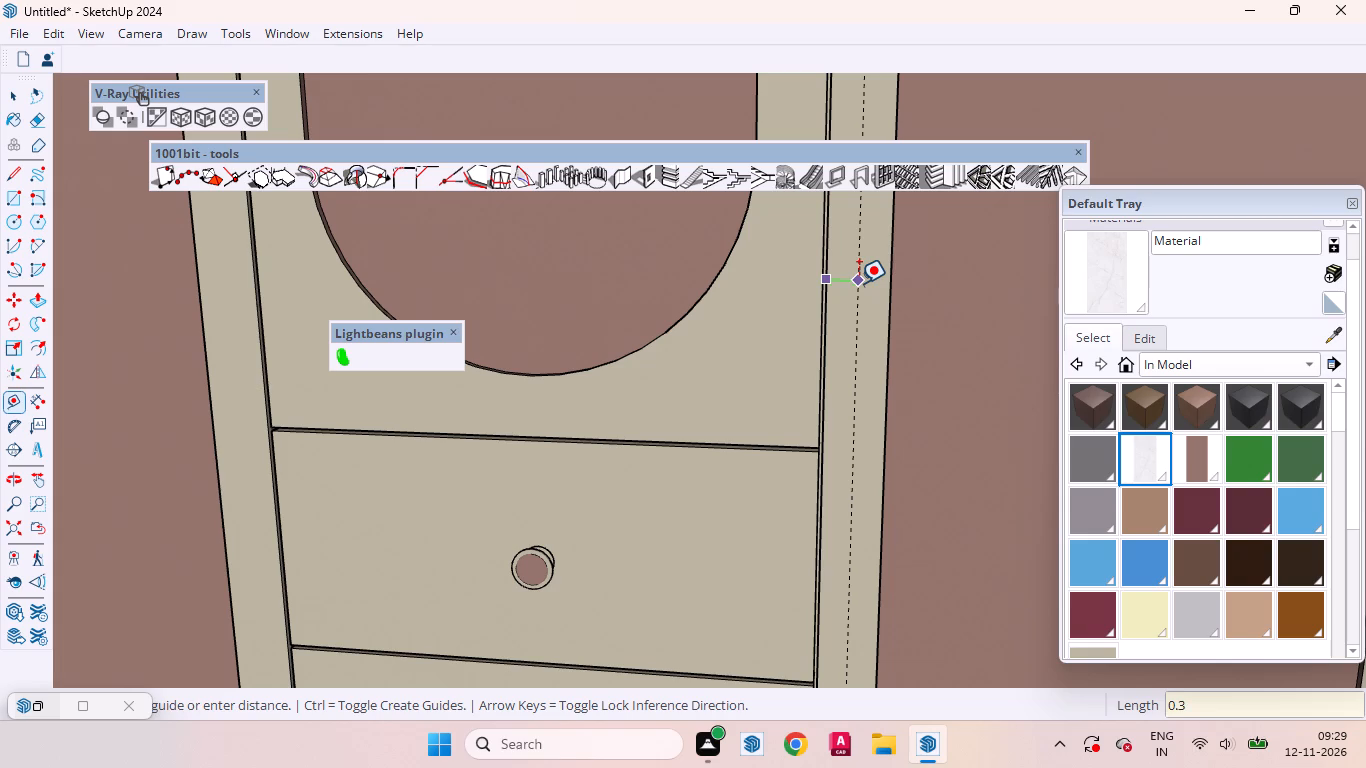
key(Return)
key(space)
Copy the selected handle about 3' 1/4" along the wardrobe, from the central doors' bottom joint to the right-hand door's bottom inner corner beside the drawers.
scroll(931, 318, down, 9)
scroll(394, 561, up, 1)
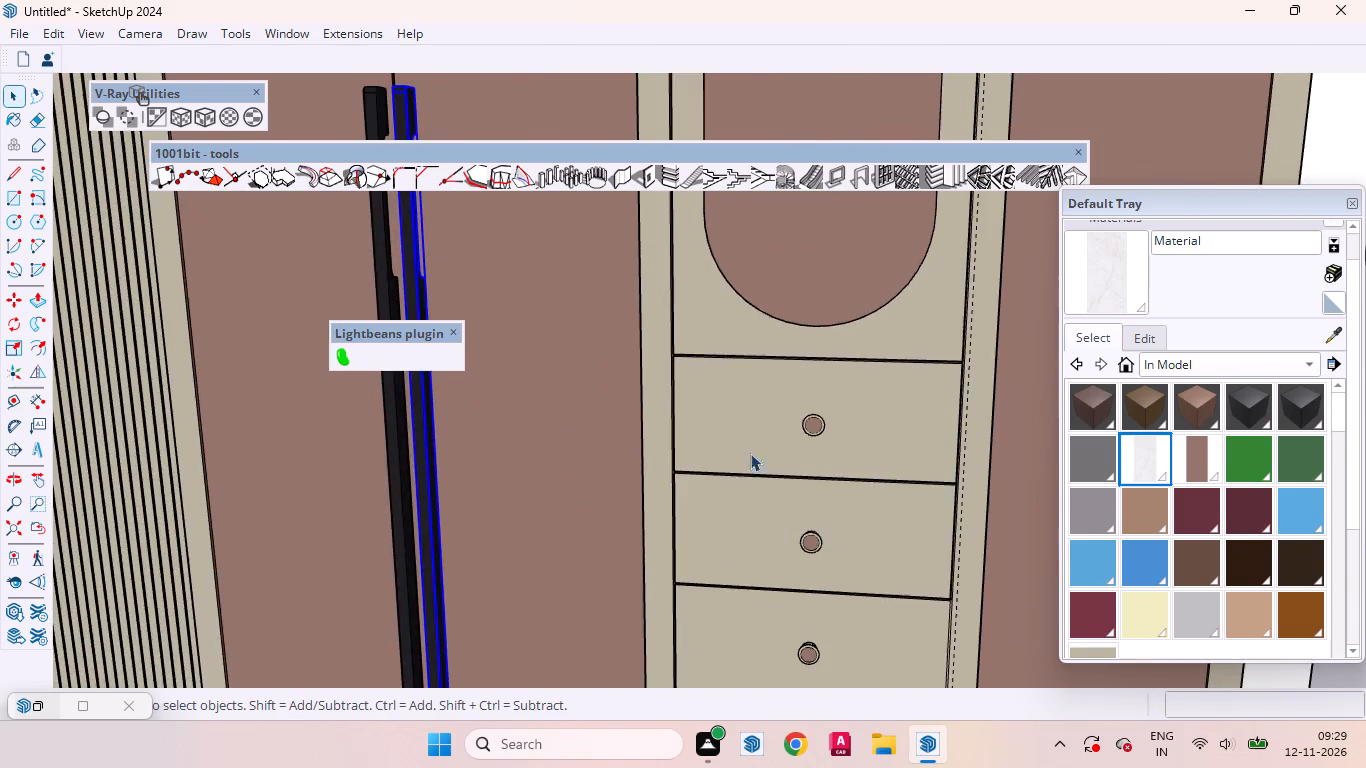
scroll(998, 351, down, 5)
scroll(564, 612, up, 9)
middle_drag(672, 618, 769, 586)
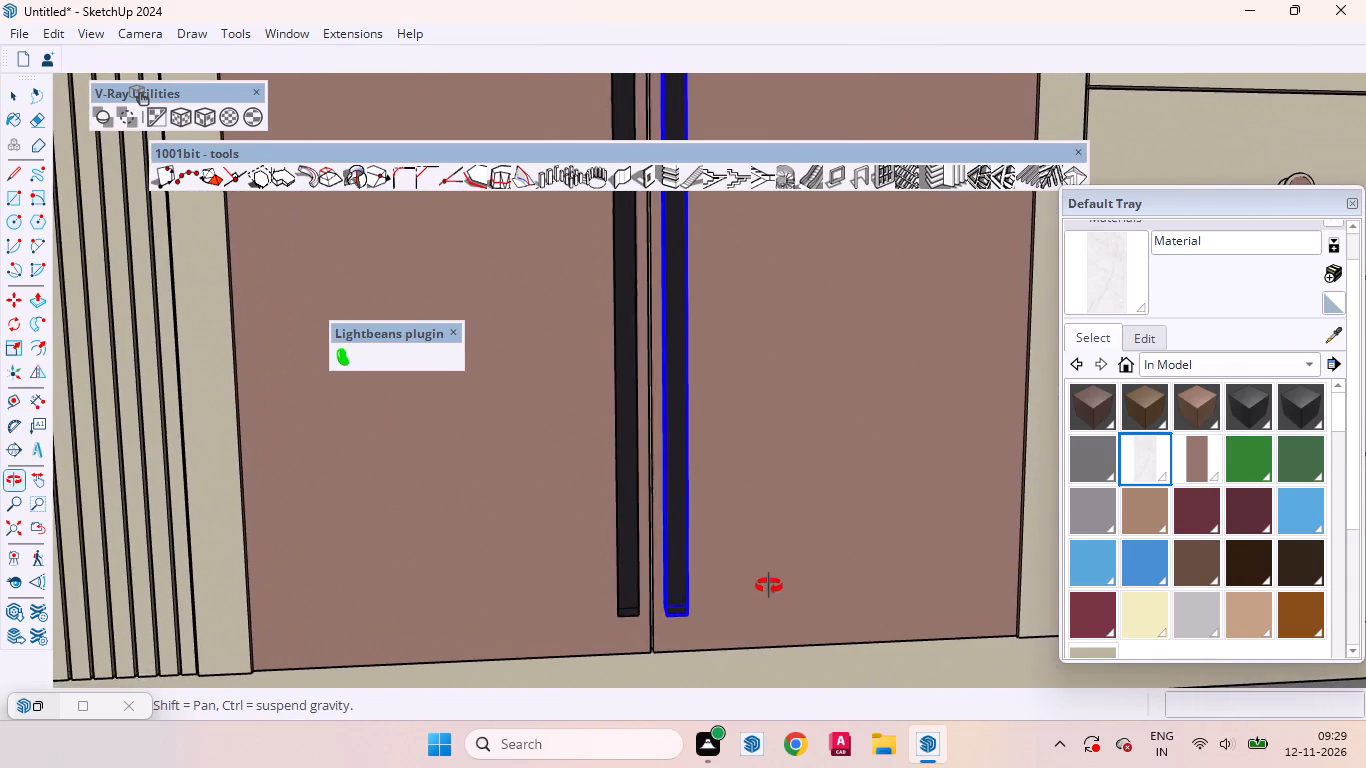
middle_drag(769, 586, 767, 586)
key(m)
scroll(651, 634, up, 13)
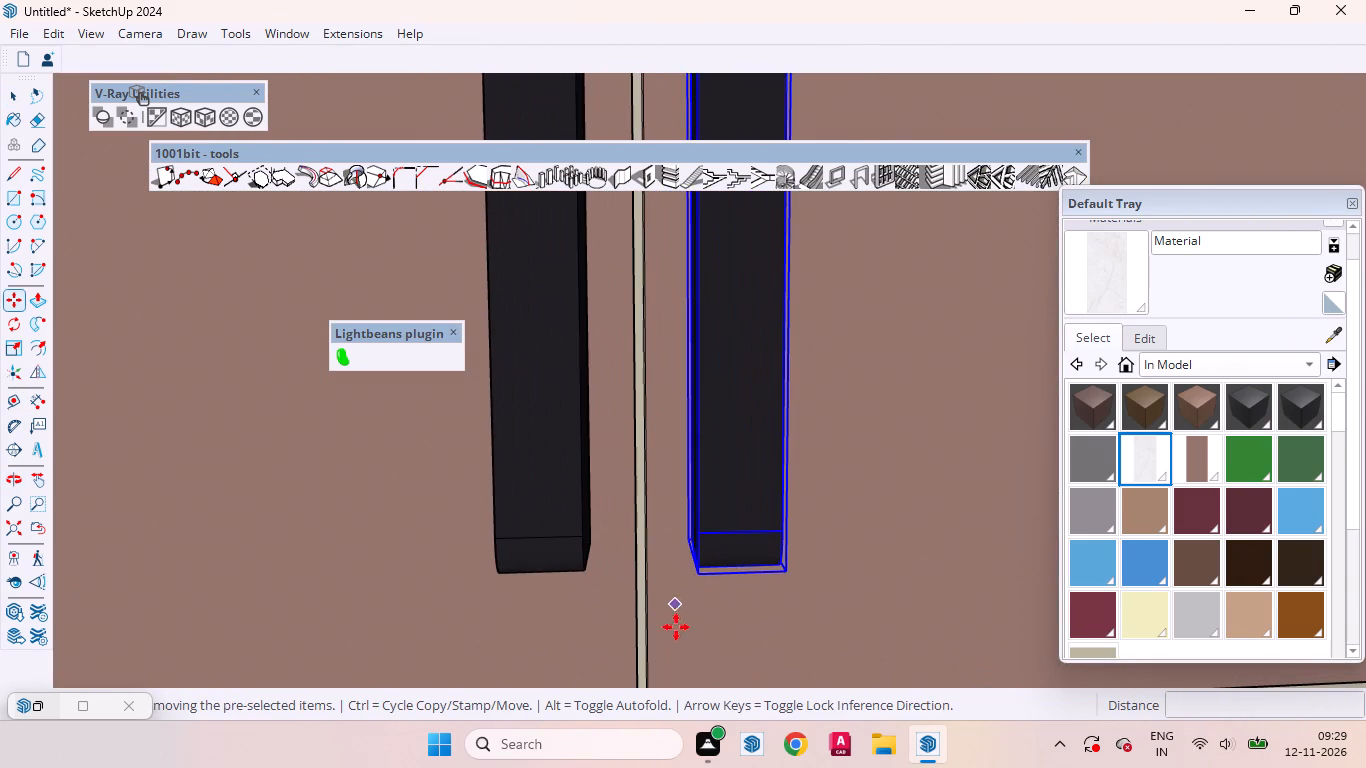
scroll(673, 447, down, 4)
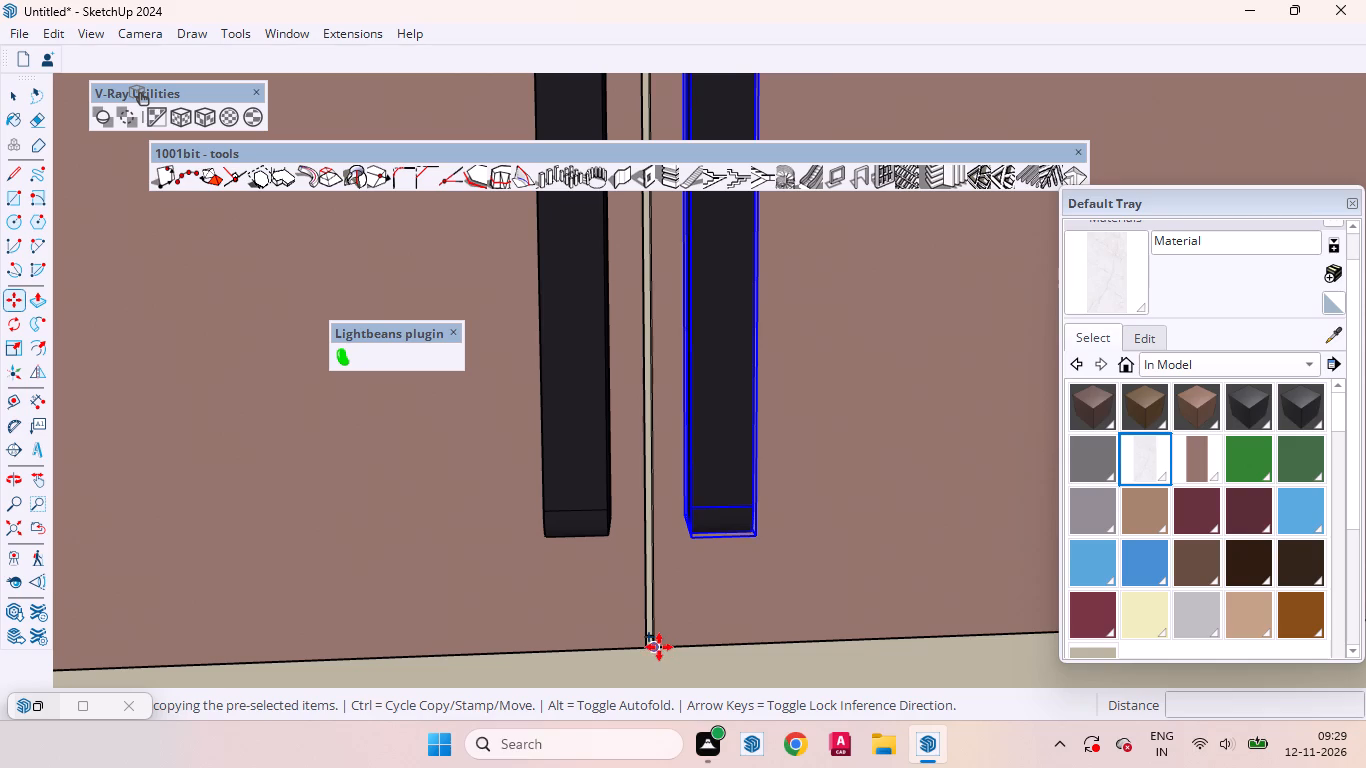
click(658, 647)
scroll(696, 626, down, 20)
scroll(696, 626, down, 1)
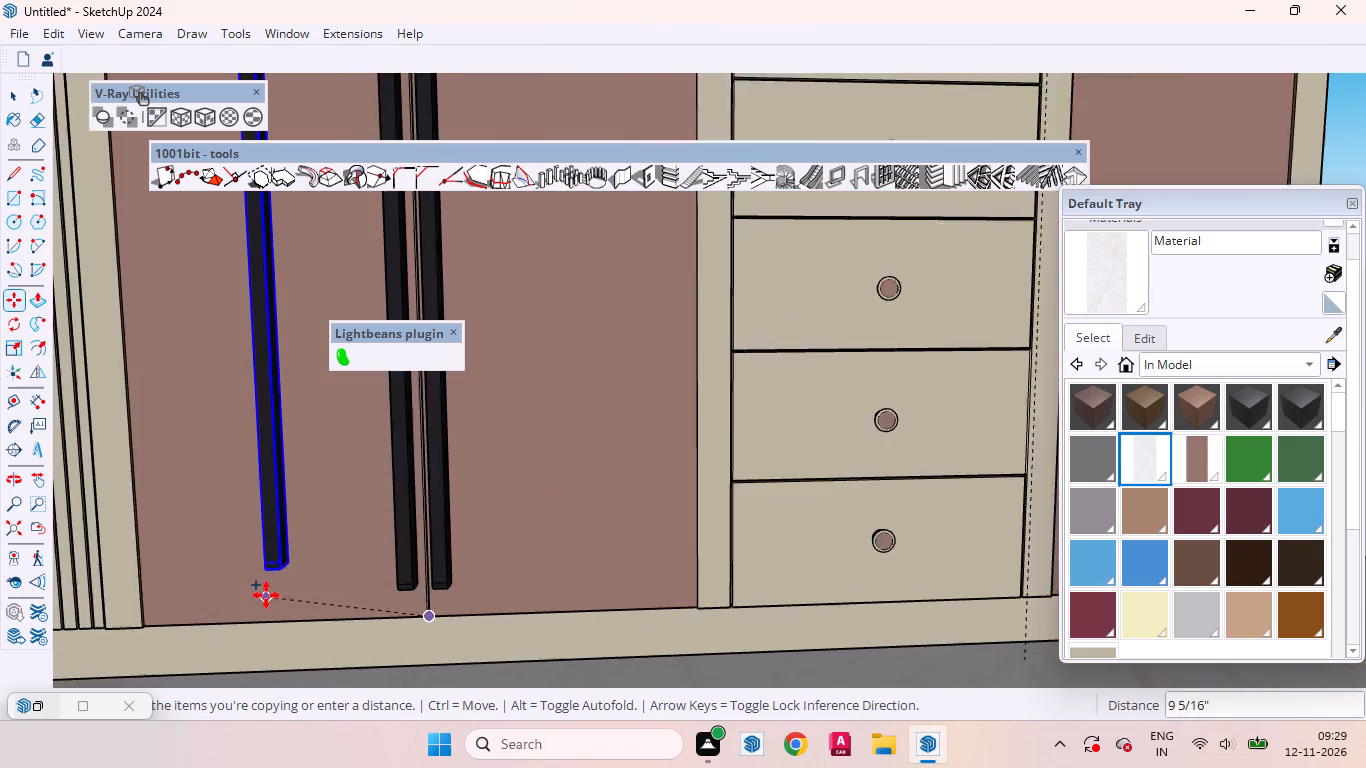
scroll(266, 595, down, 2)
scroll(922, 602, up, 9)
scroll(729, 598, up, 3)
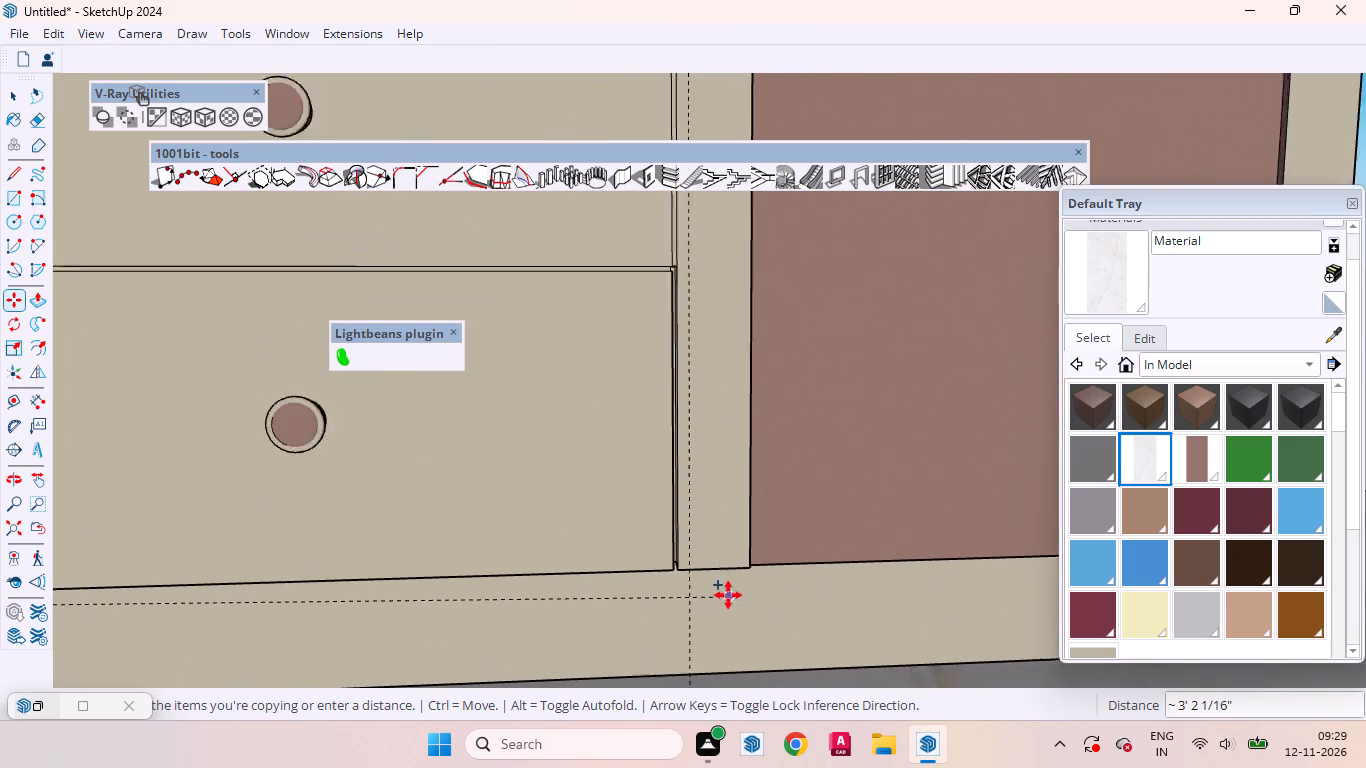
scroll(728, 595, up, 6)
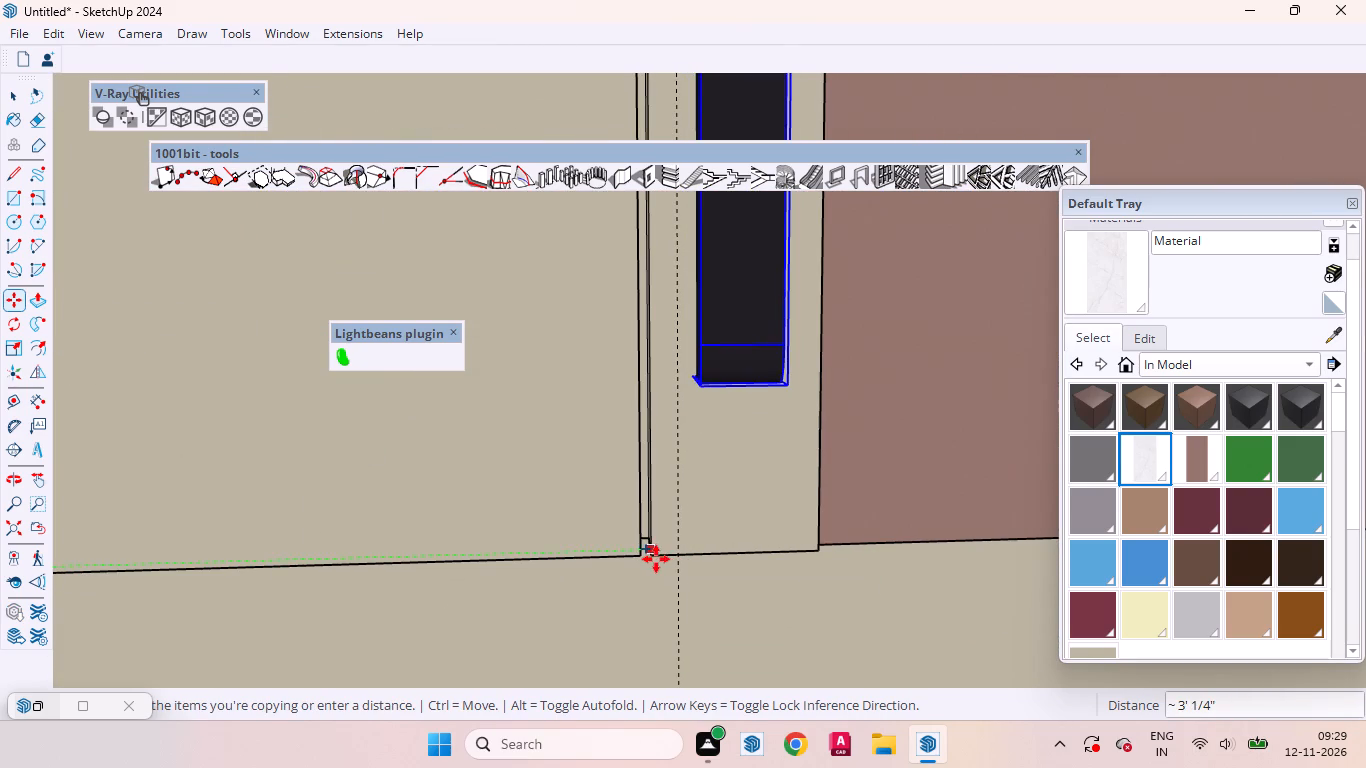
scroll(656, 555, up, 8)
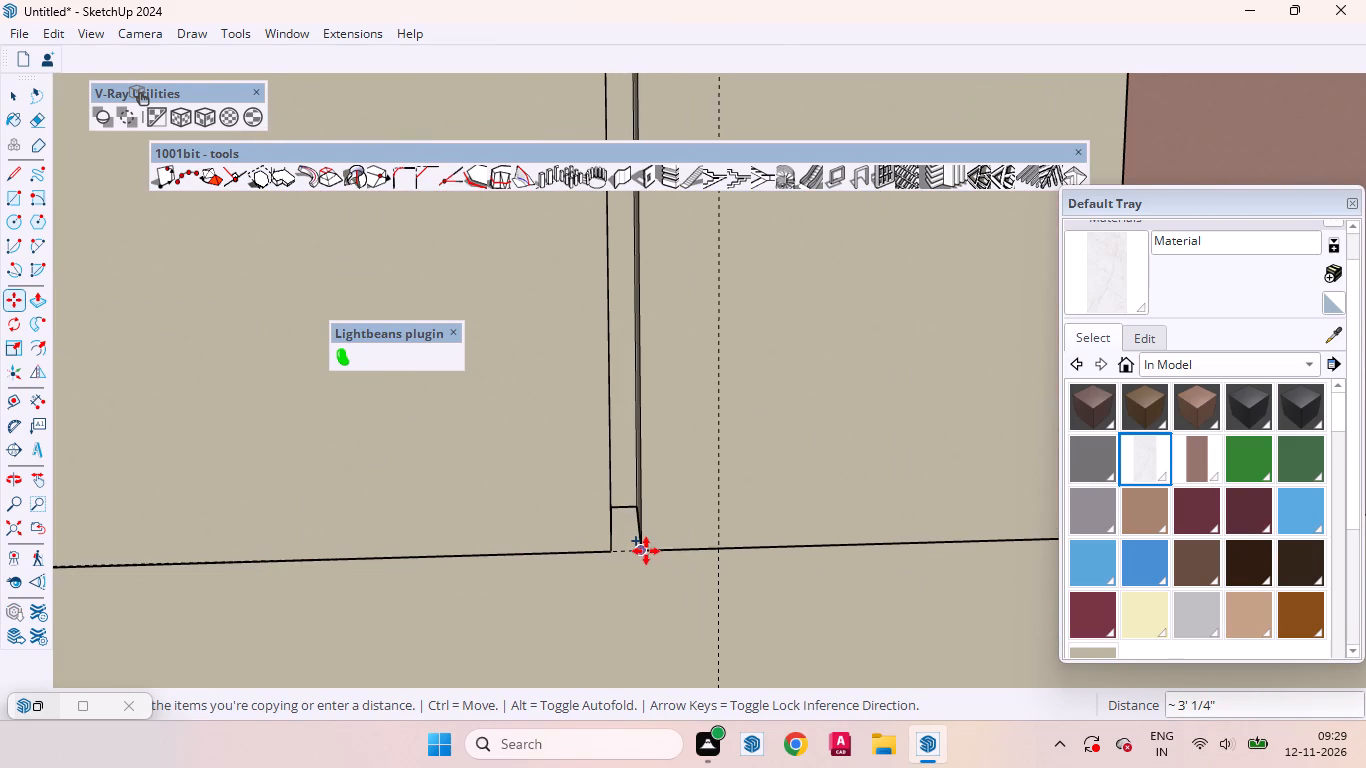
click(646, 550)
scroll(663, 630, down, 17)
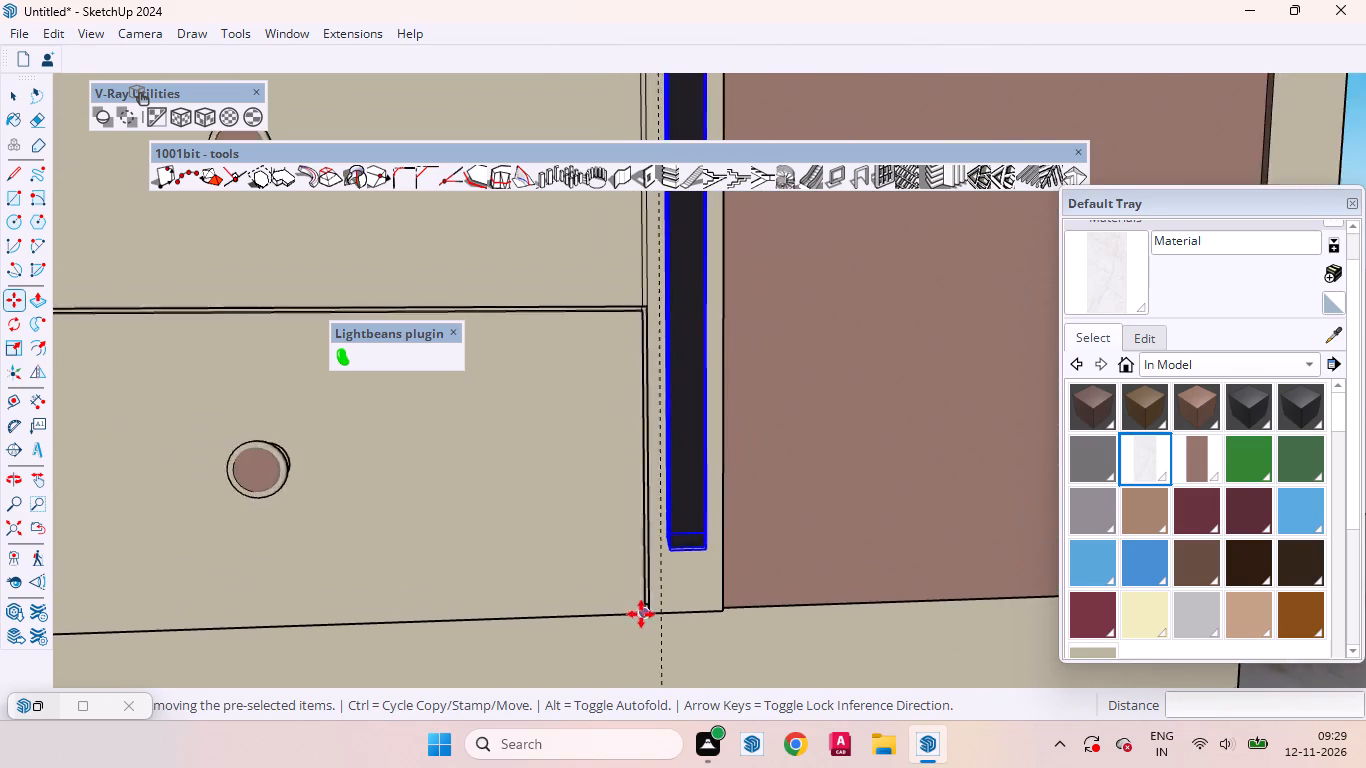
scroll(641, 614, down, 20)
key(space)
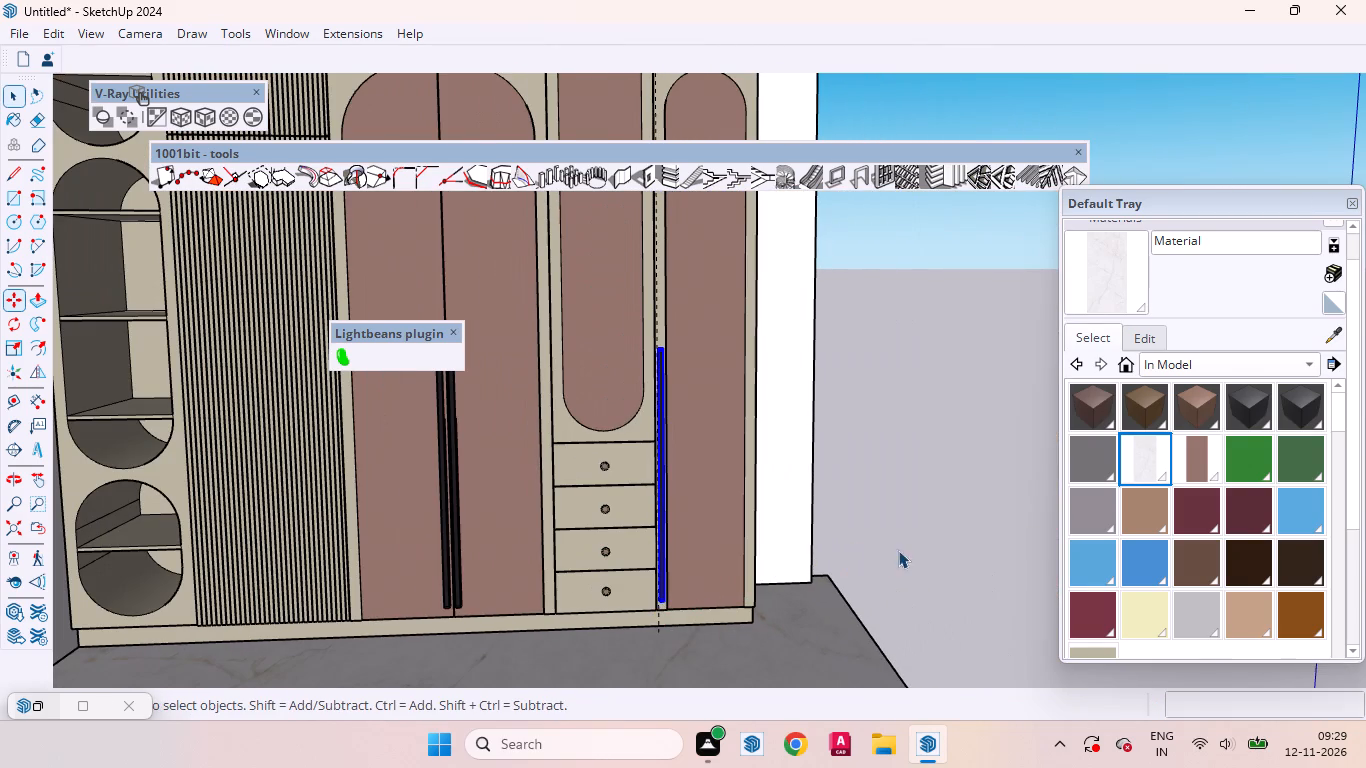
click(931, 550)
Delete the vertical guide beside the drawer column.
scroll(668, 371, up, 2)
middle_drag(687, 405, 647, 422)
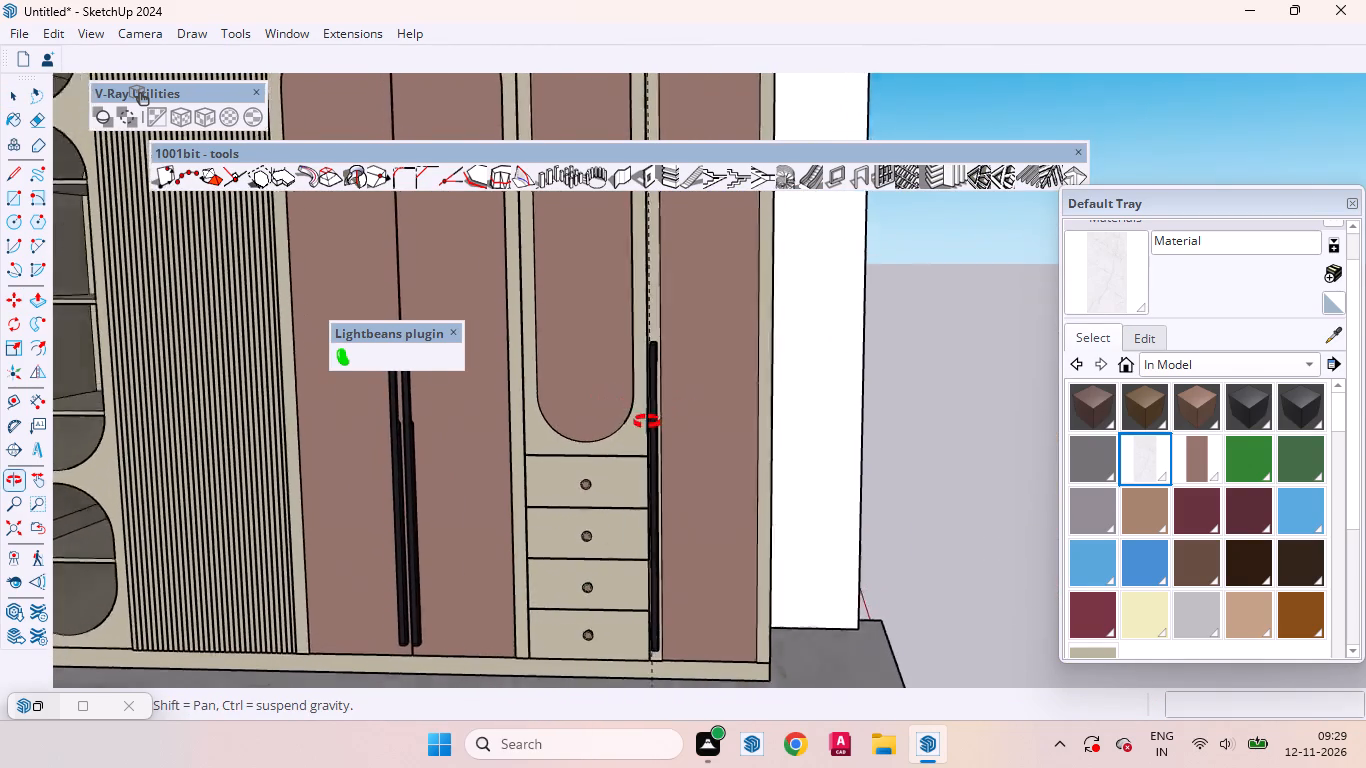
middle_drag(647, 422, 670, 439)
scroll(732, 461, down, 10)
drag(713, 236, 691, 224)
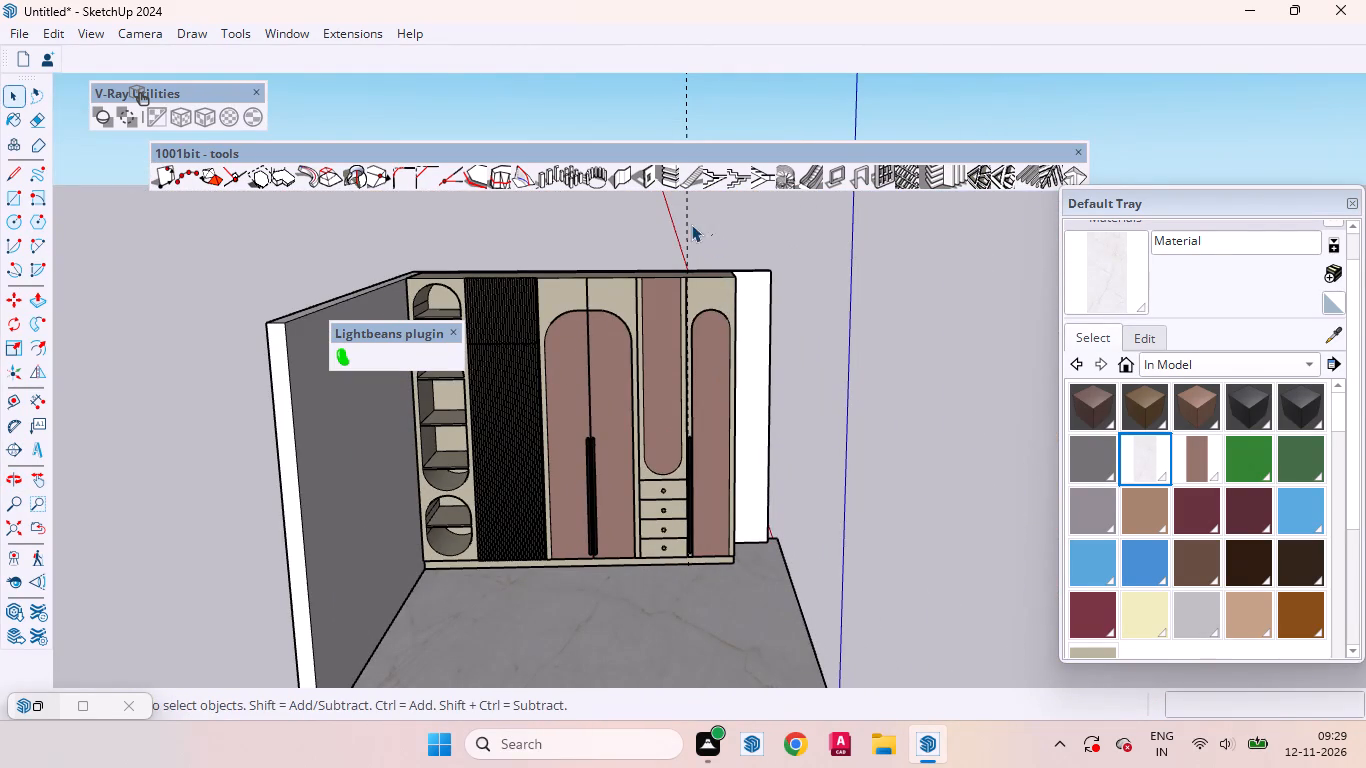
drag(691, 224, 578, 186)
key(Delete)
Examine the wardrobe front and its door handles from several angles and distances.
scroll(695, 526, up, 5)
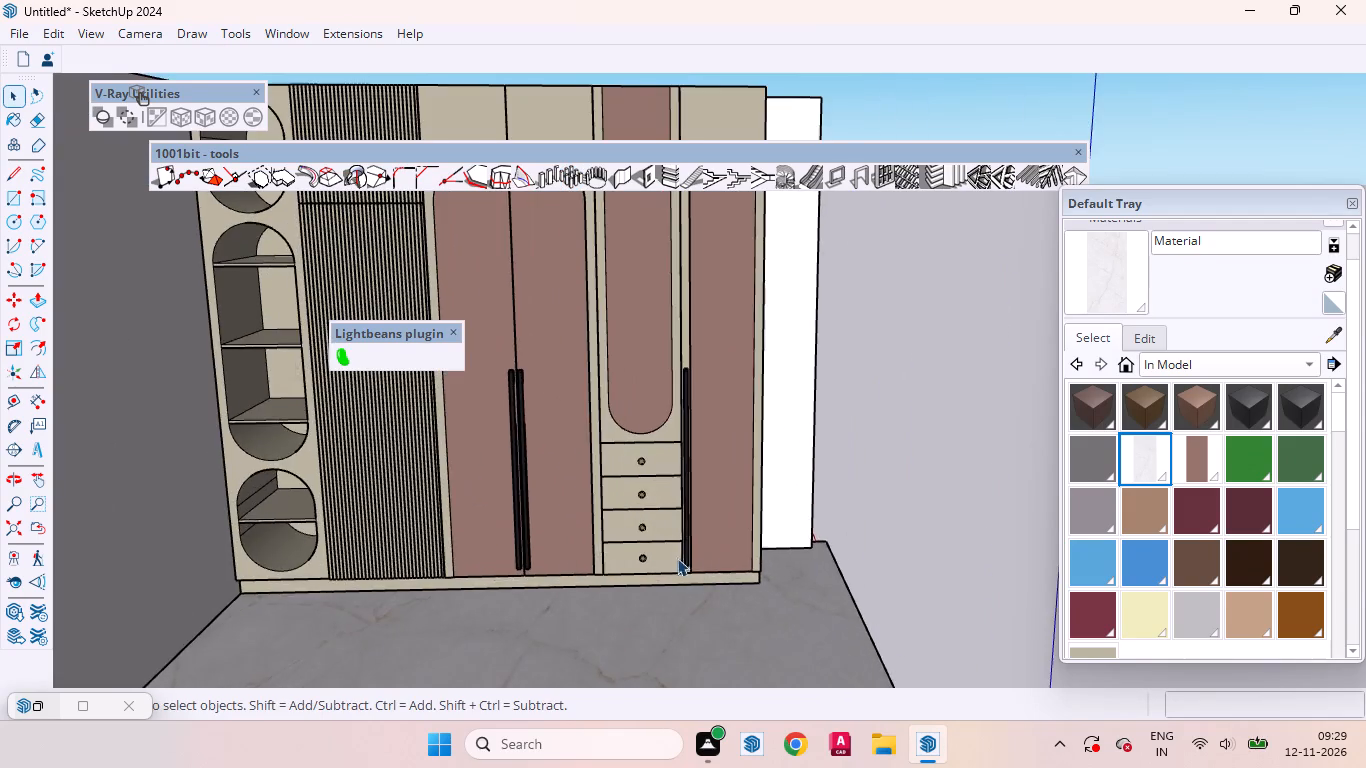
middle_drag(673, 557, 722, 537)
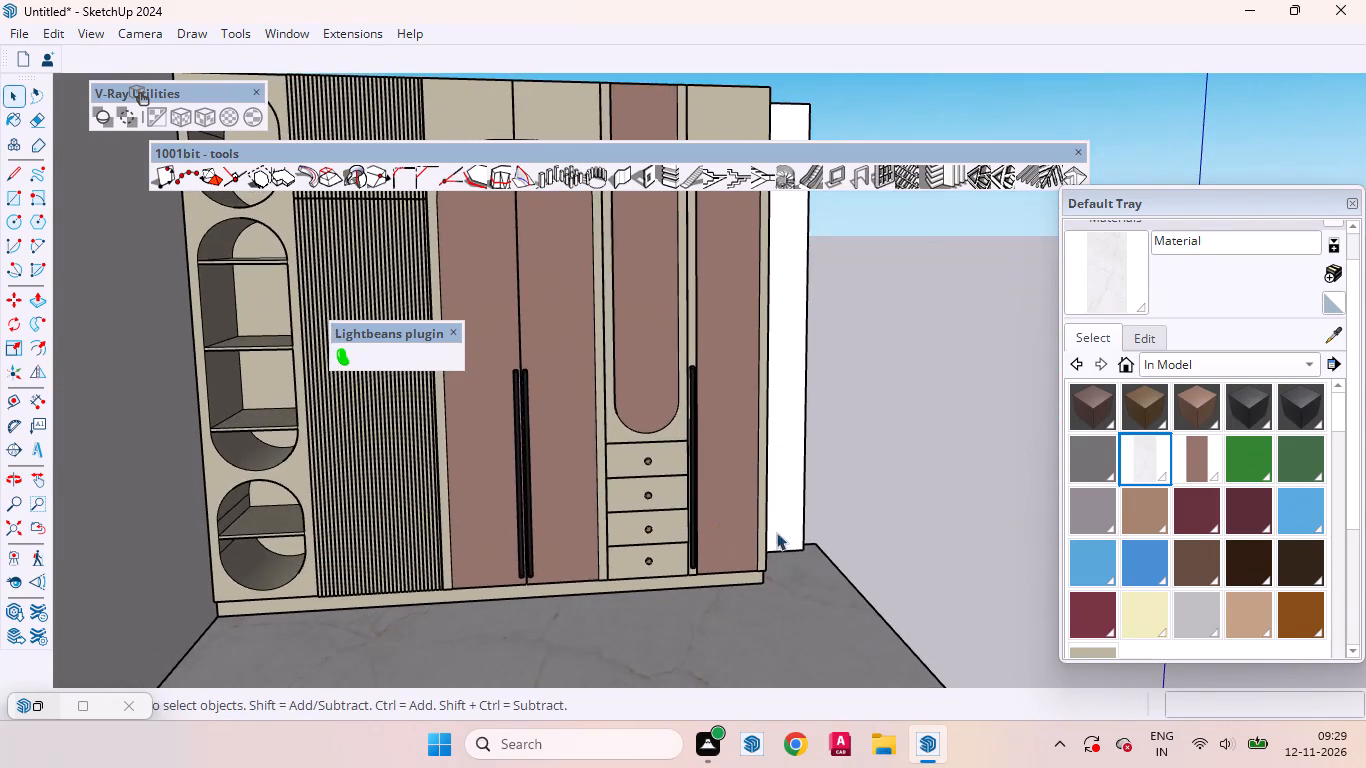
scroll(783, 532, down, 3)
scroll(716, 437, up, 4)
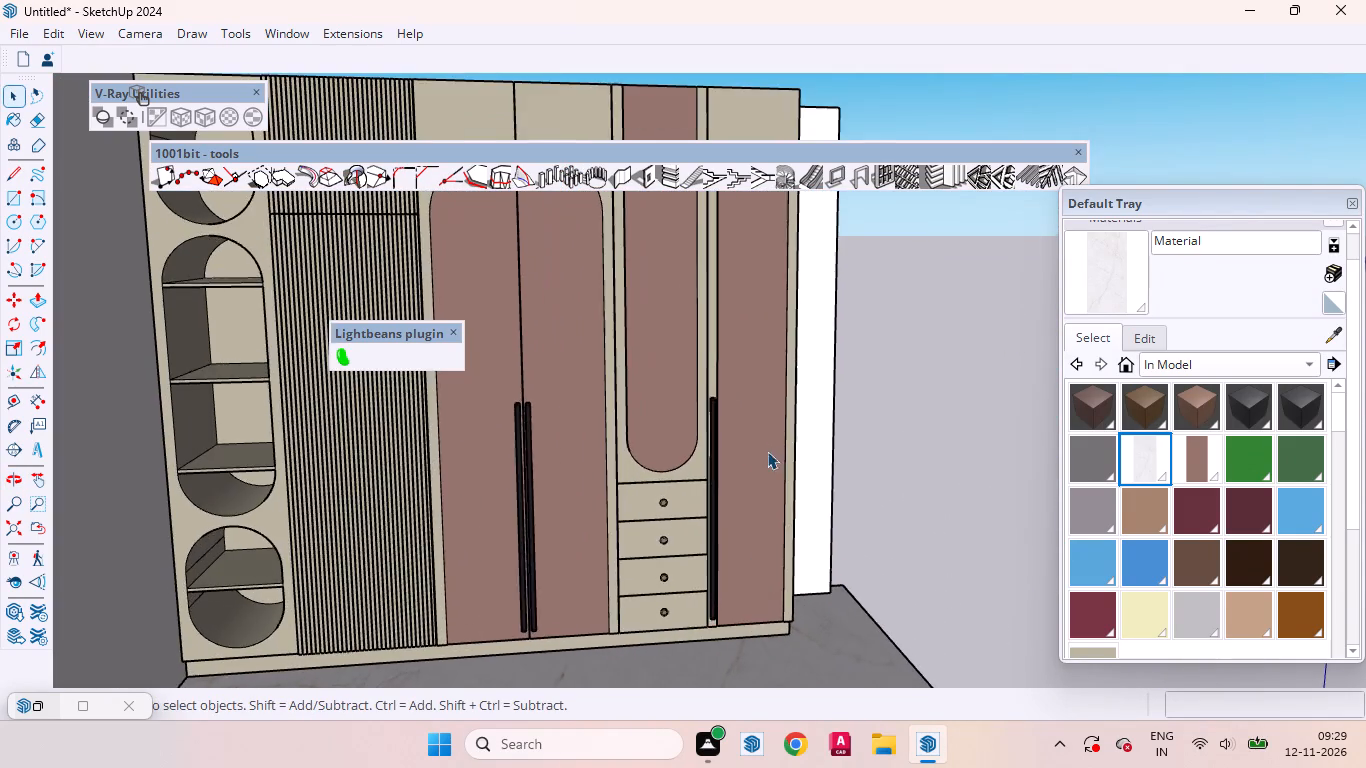
middle_drag(765, 453, 789, 592)
scroll(733, 554, down, 4)
middle_drag(729, 570, 664, 441)
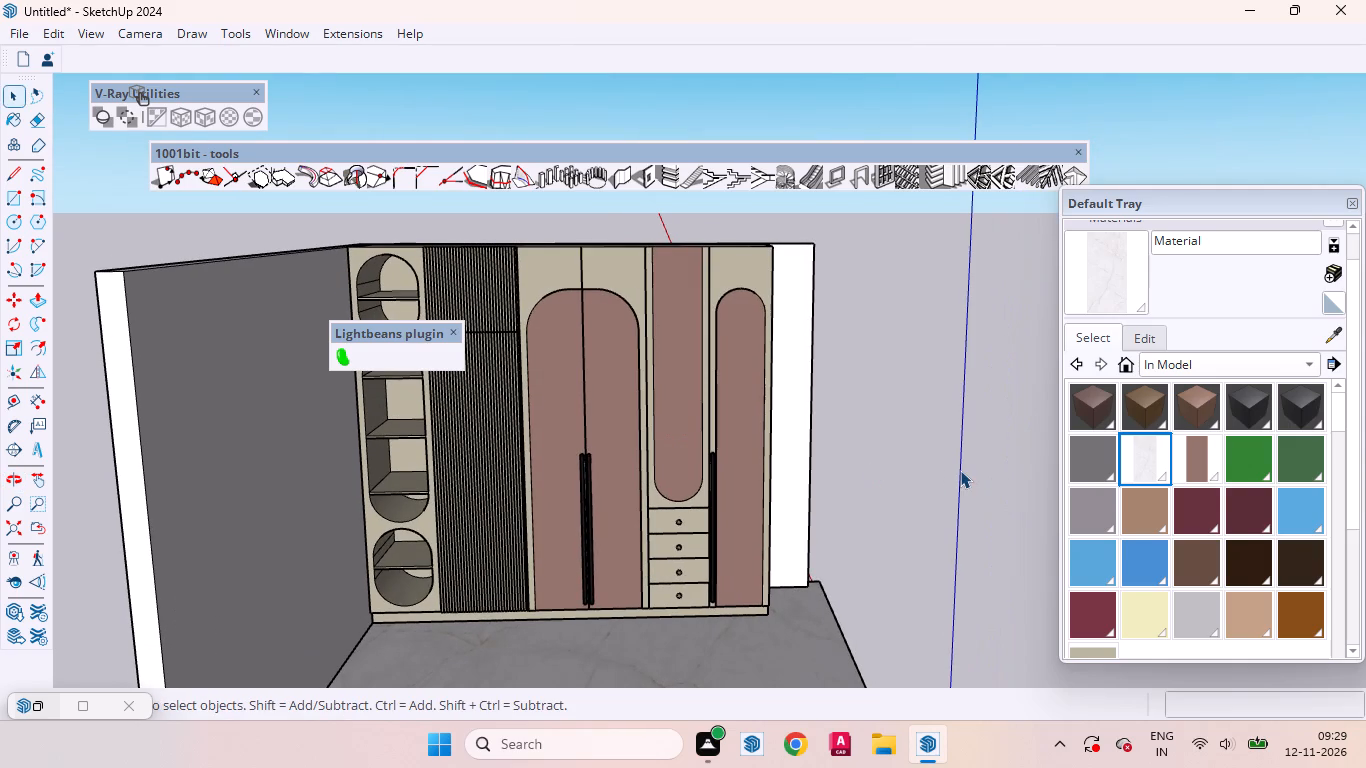
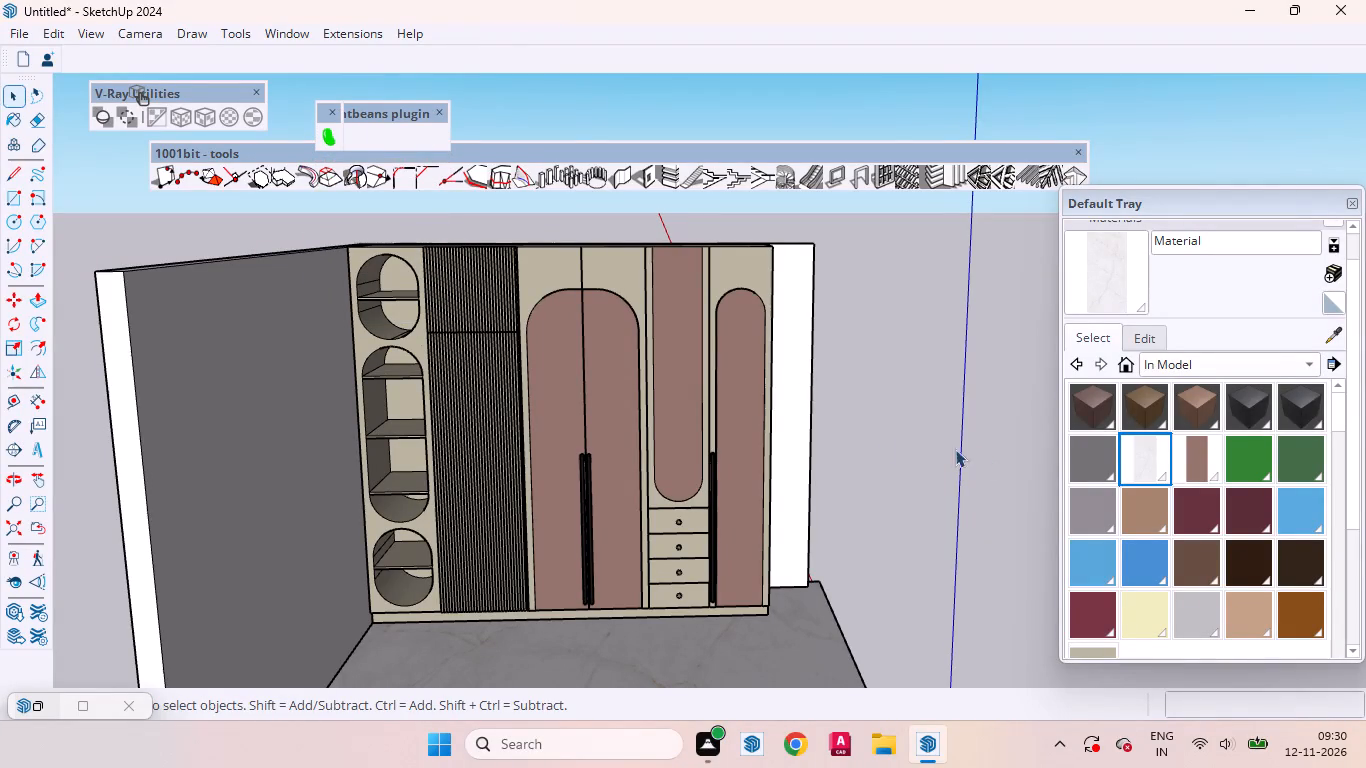
Examine the finished wardrobe's front, side panel, drawers and door handles from several angles and distances.
scroll(897, 436, down, 4)
middle_drag(740, 555, 822, 466)
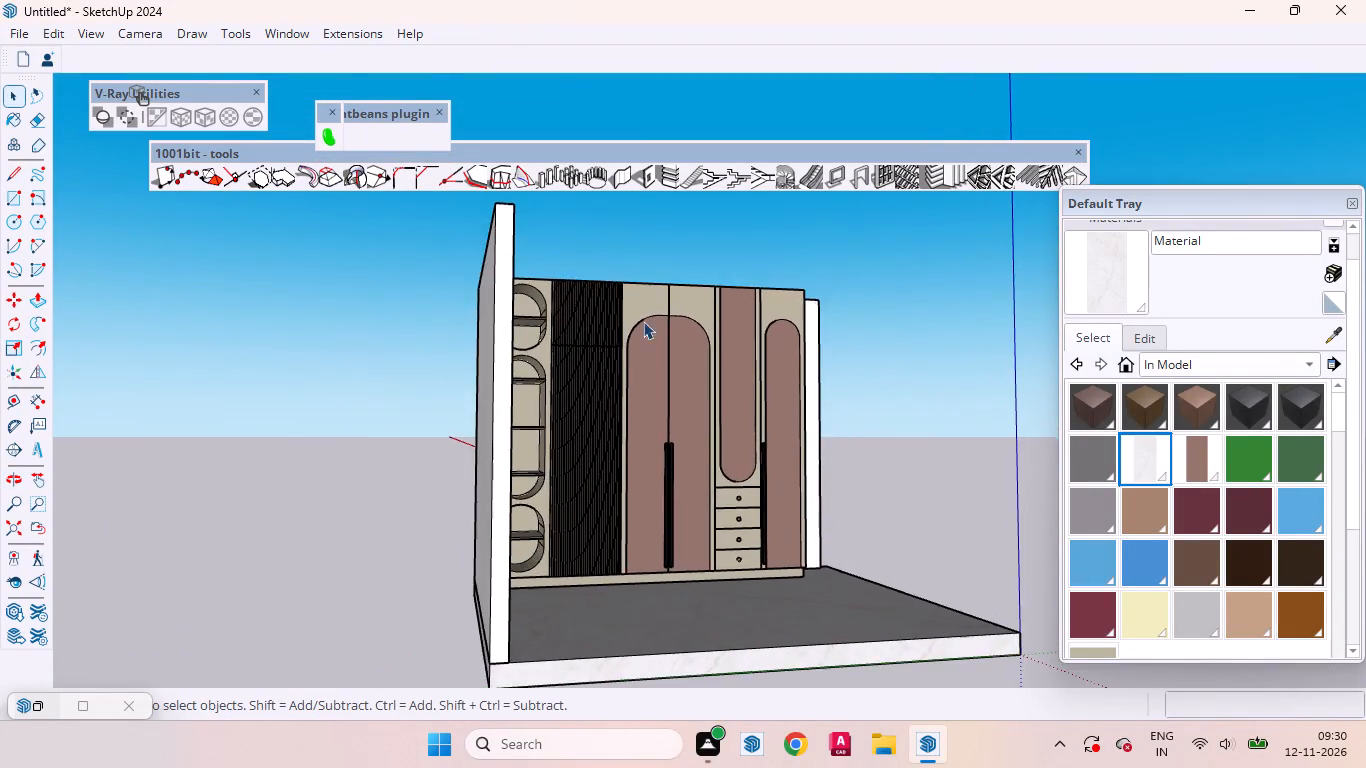
scroll(630, 300, up, 10)
scroll(642, 289, down, 7)
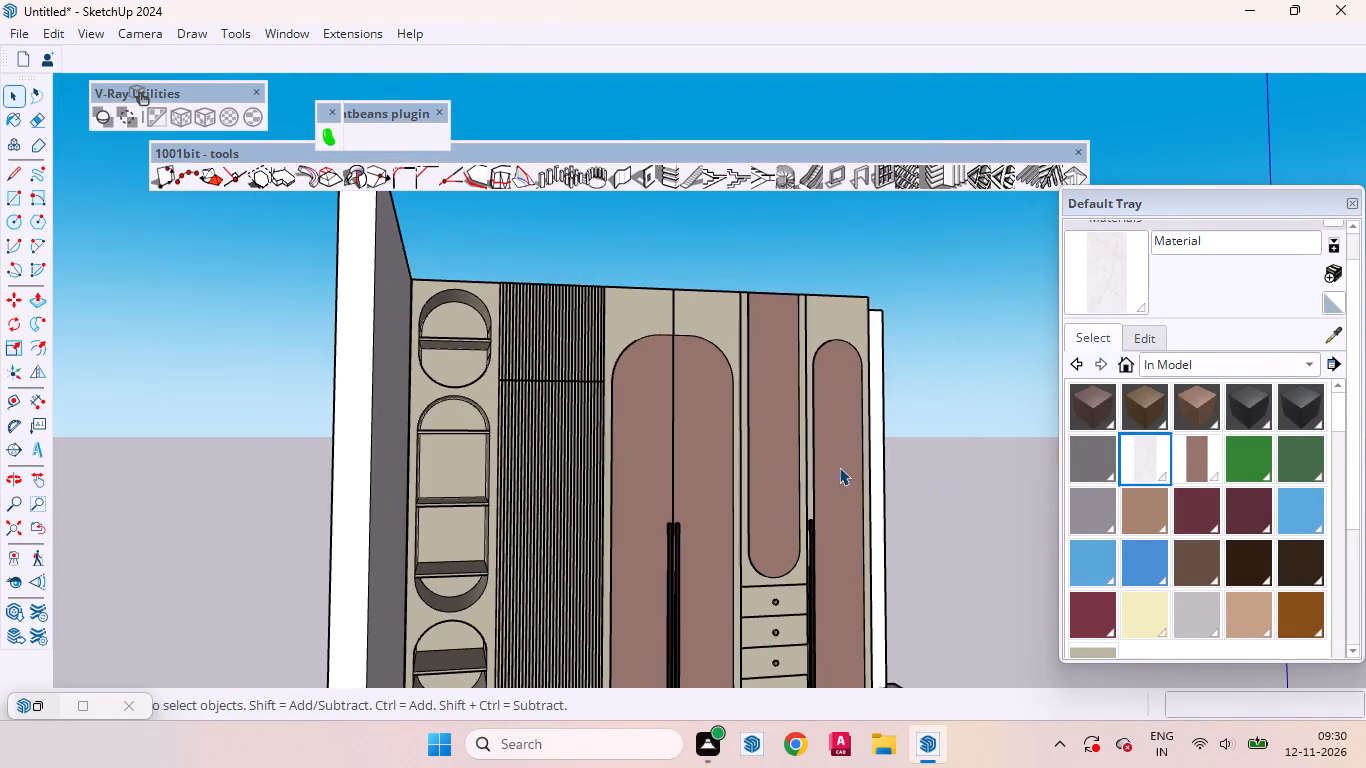
middle_drag(832, 475, 480, 531)
scroll(866, 522, down, 7)
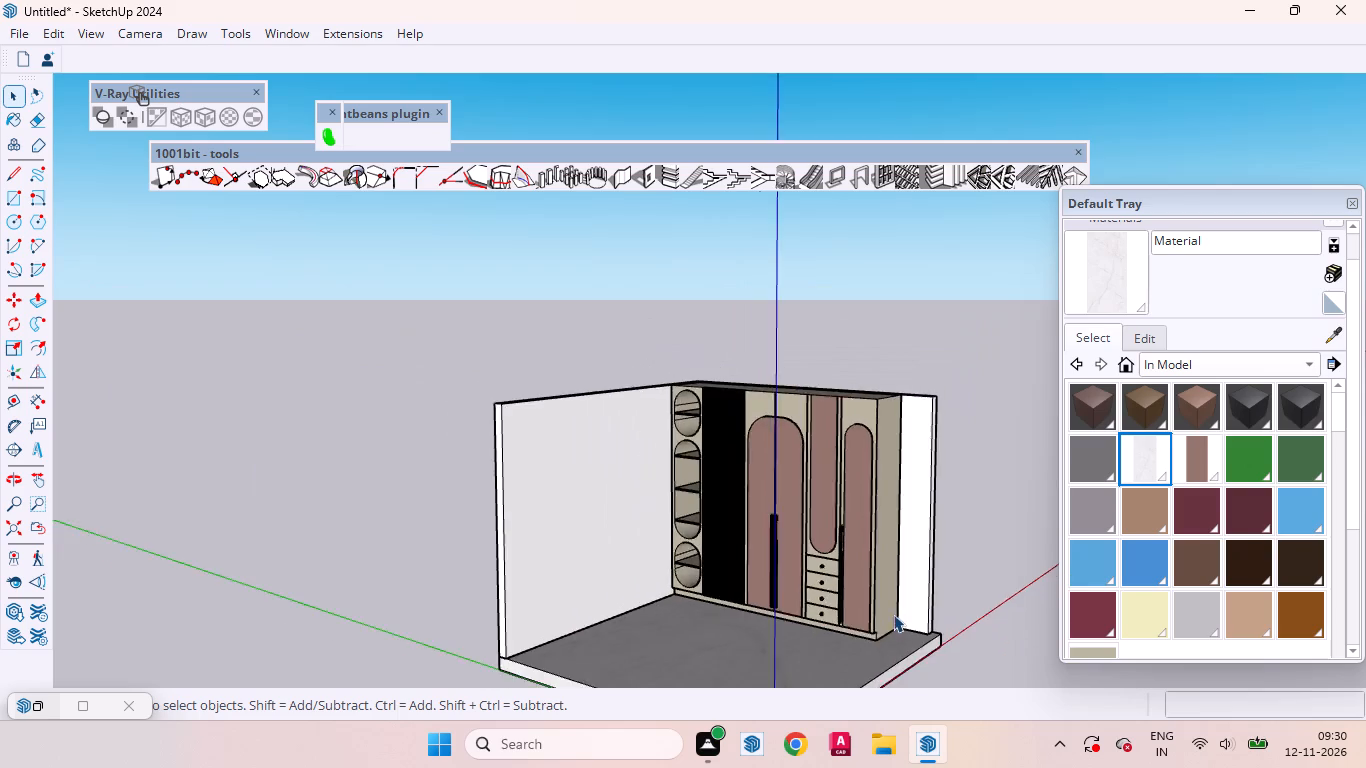
scroll(892, 622, up, 10)
middle_drag(798, 612, 993, 688)
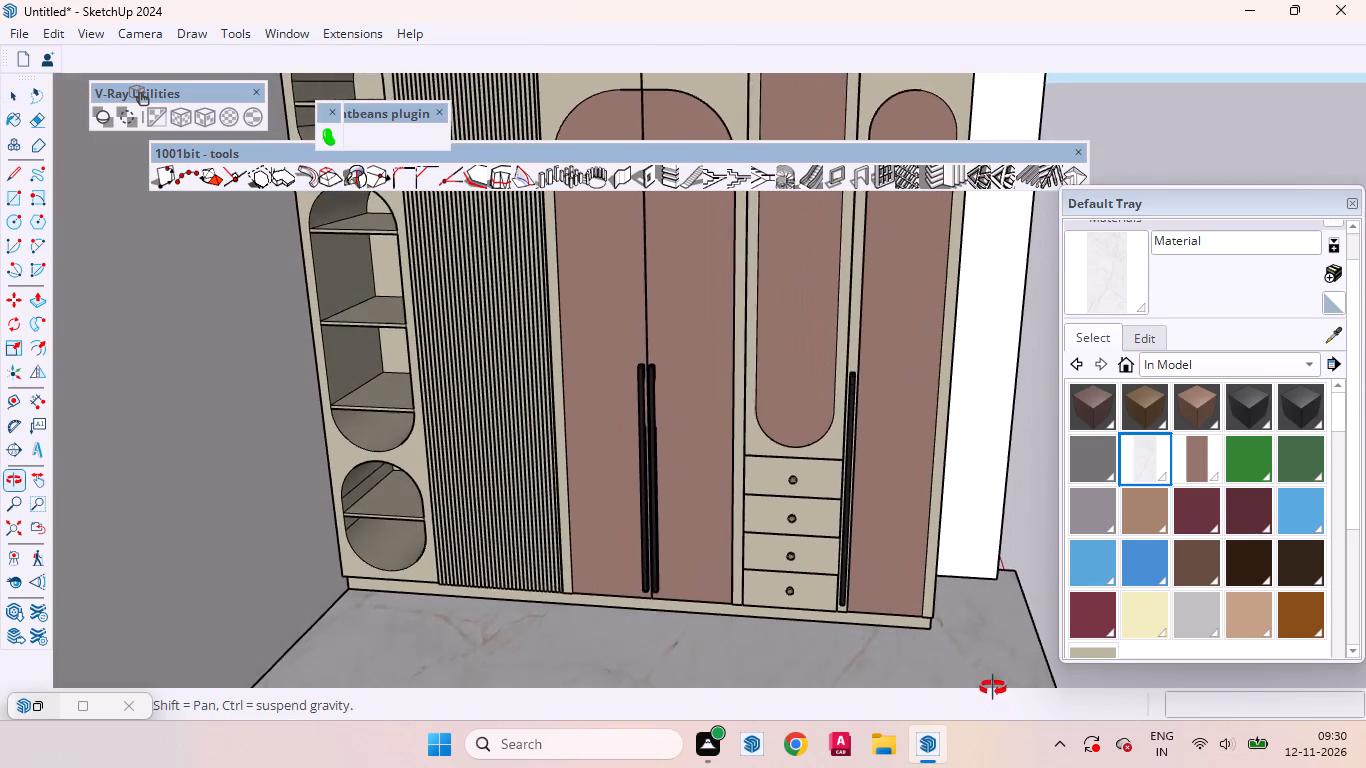
middle_drag(993, 688, 993, 680)
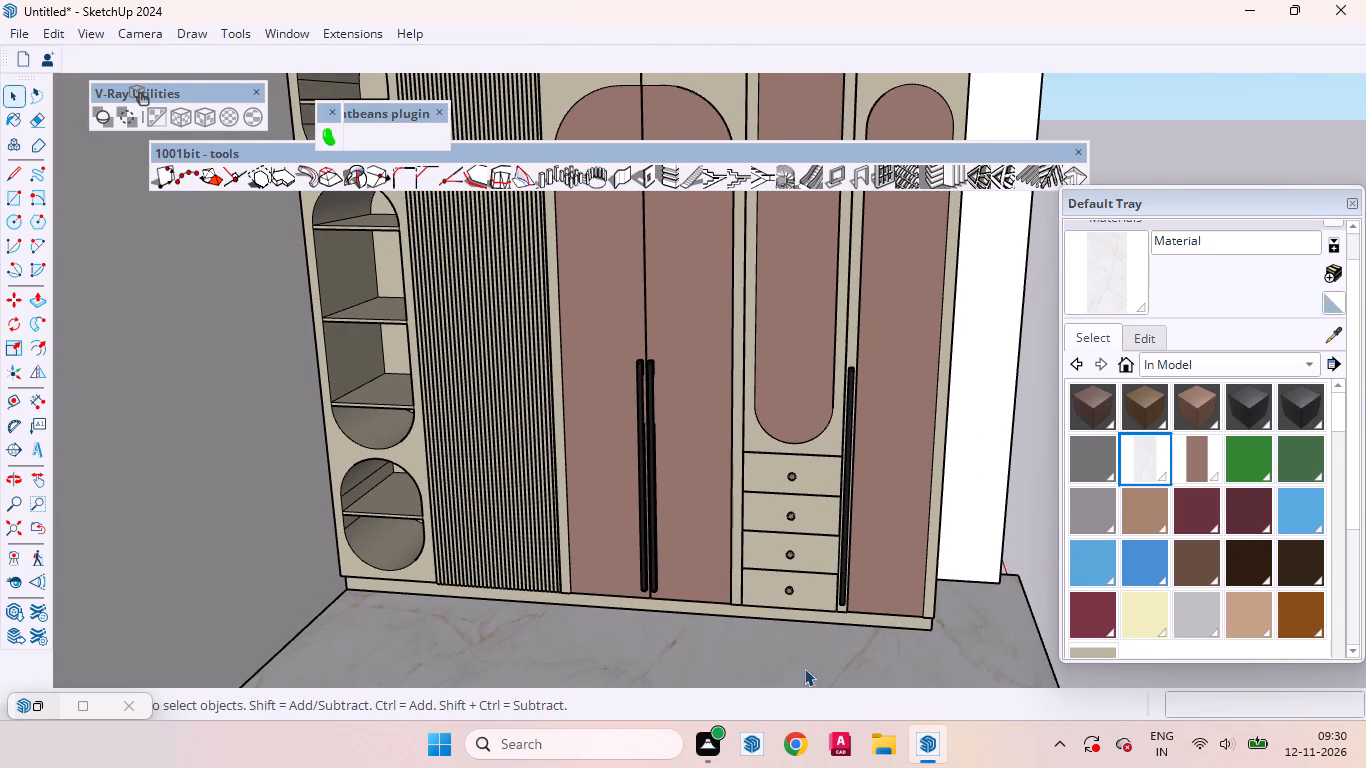
scroll(887, 671, down, 1)
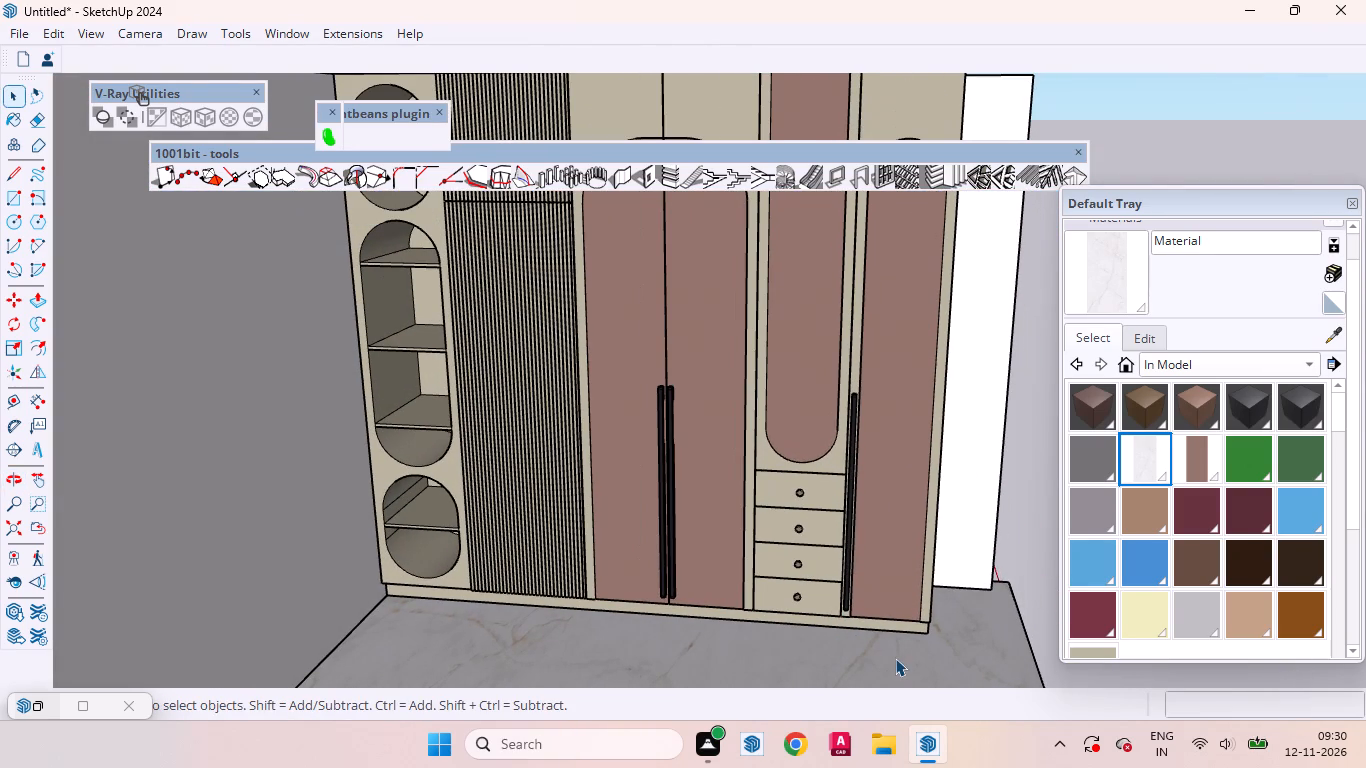
scroll(819, 623, up, 3)
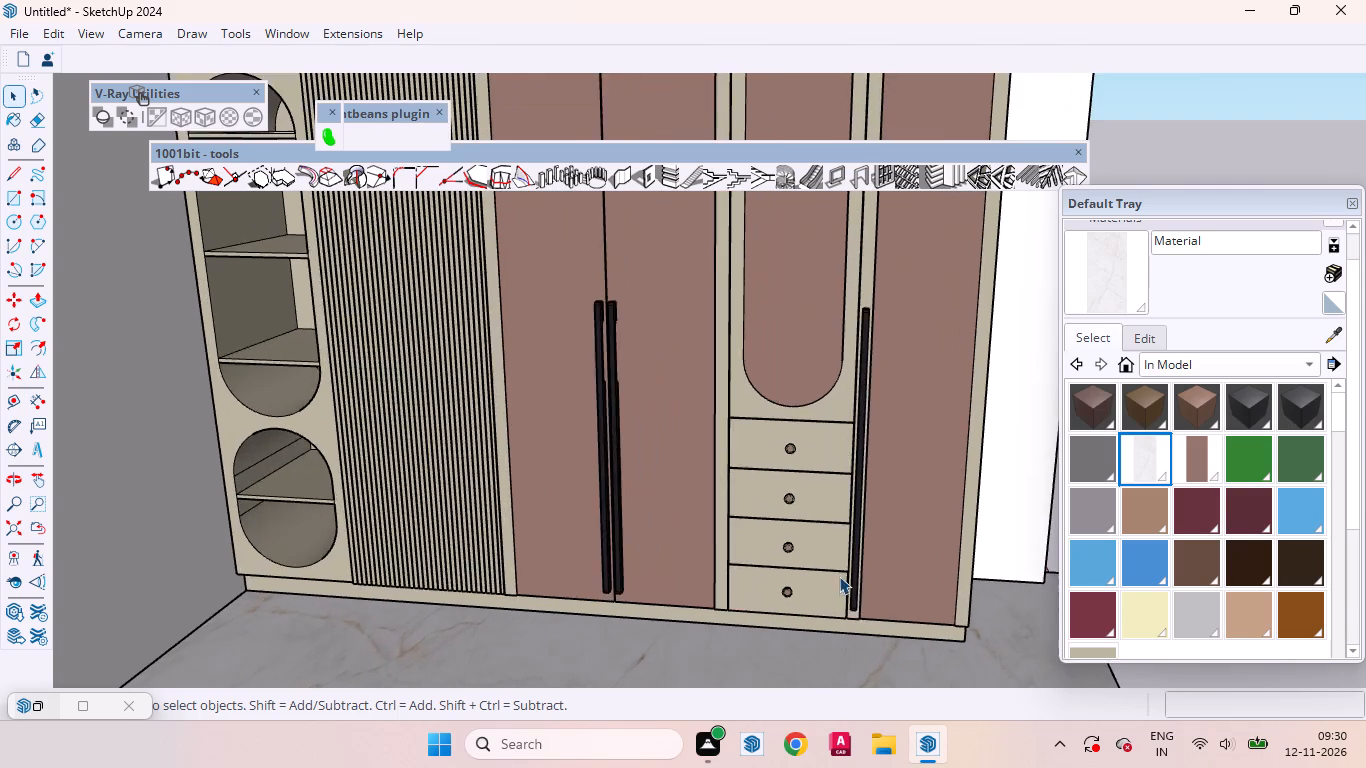
scroll(810, 533, down, 7)
middle_drag(845, 535, 503, 595)
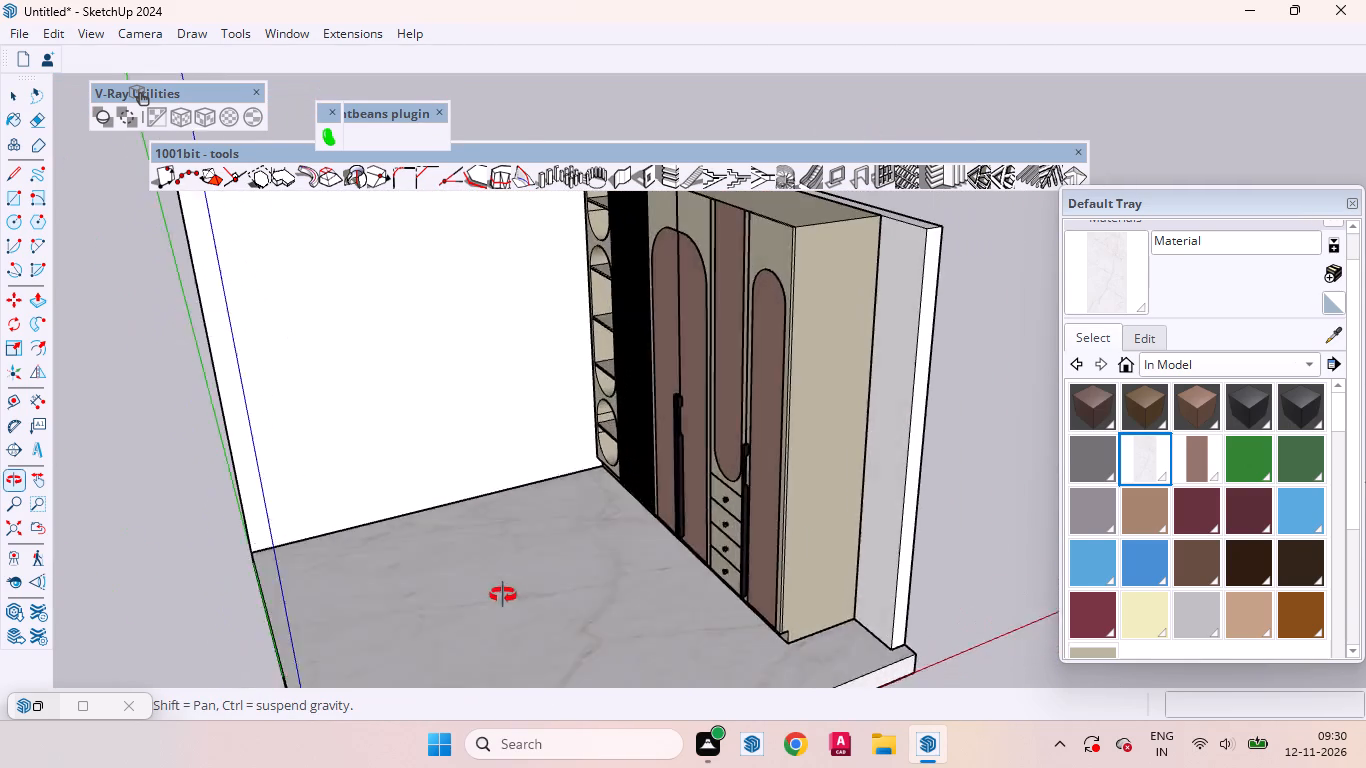
middle_drag(503, 595, 377, 477)
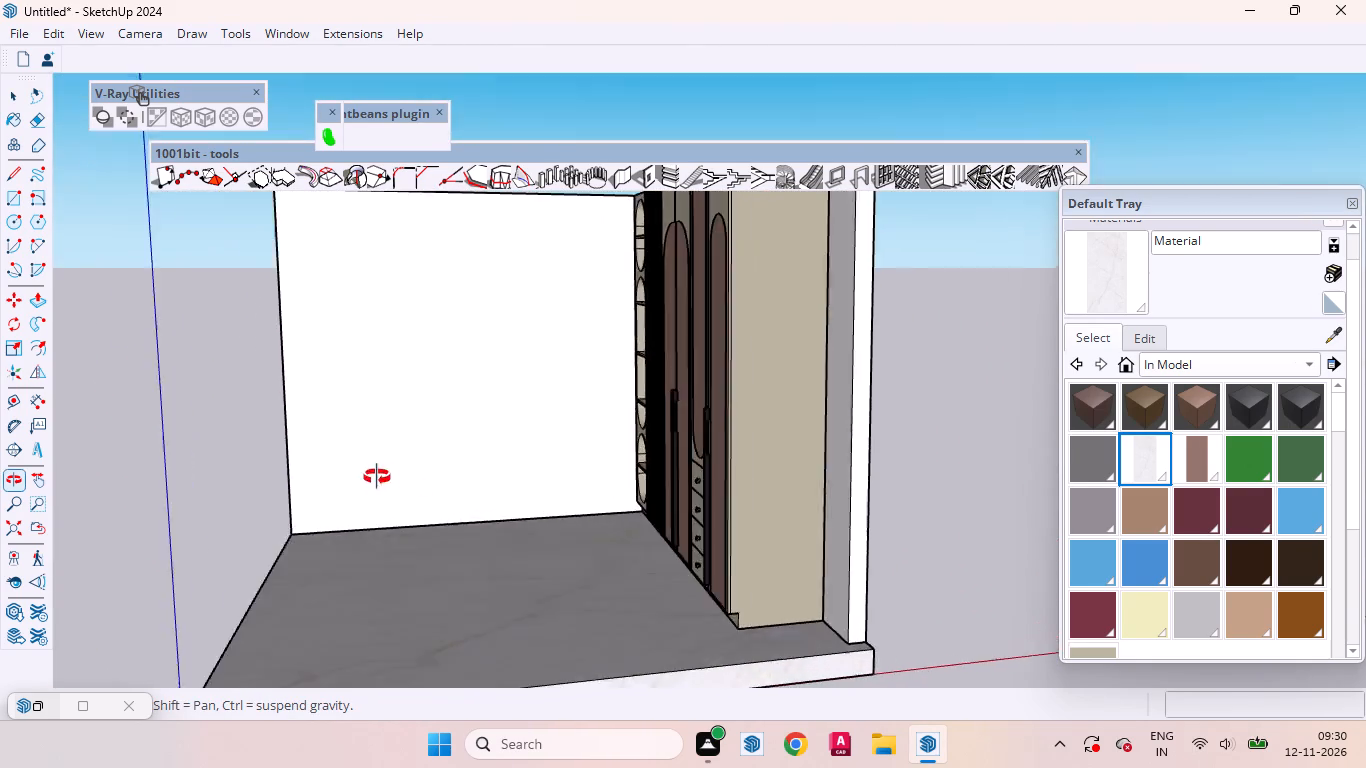
middle_drag(377, 477, 307, 389)
scroll(600, 455, up, 3)
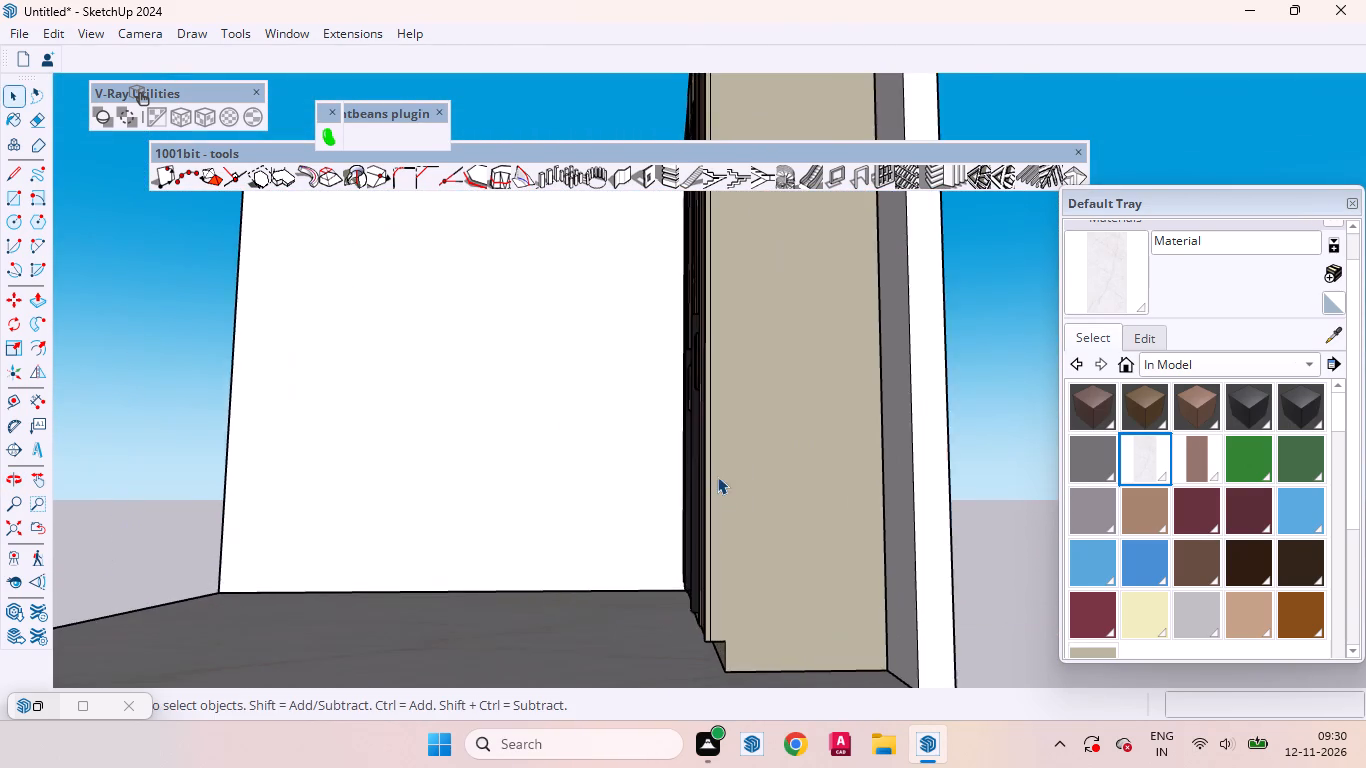
scroll(722, 494, up, 4)
middle_drag(730, 503, 1085, 638)
scroll(760, 541, up, 4)
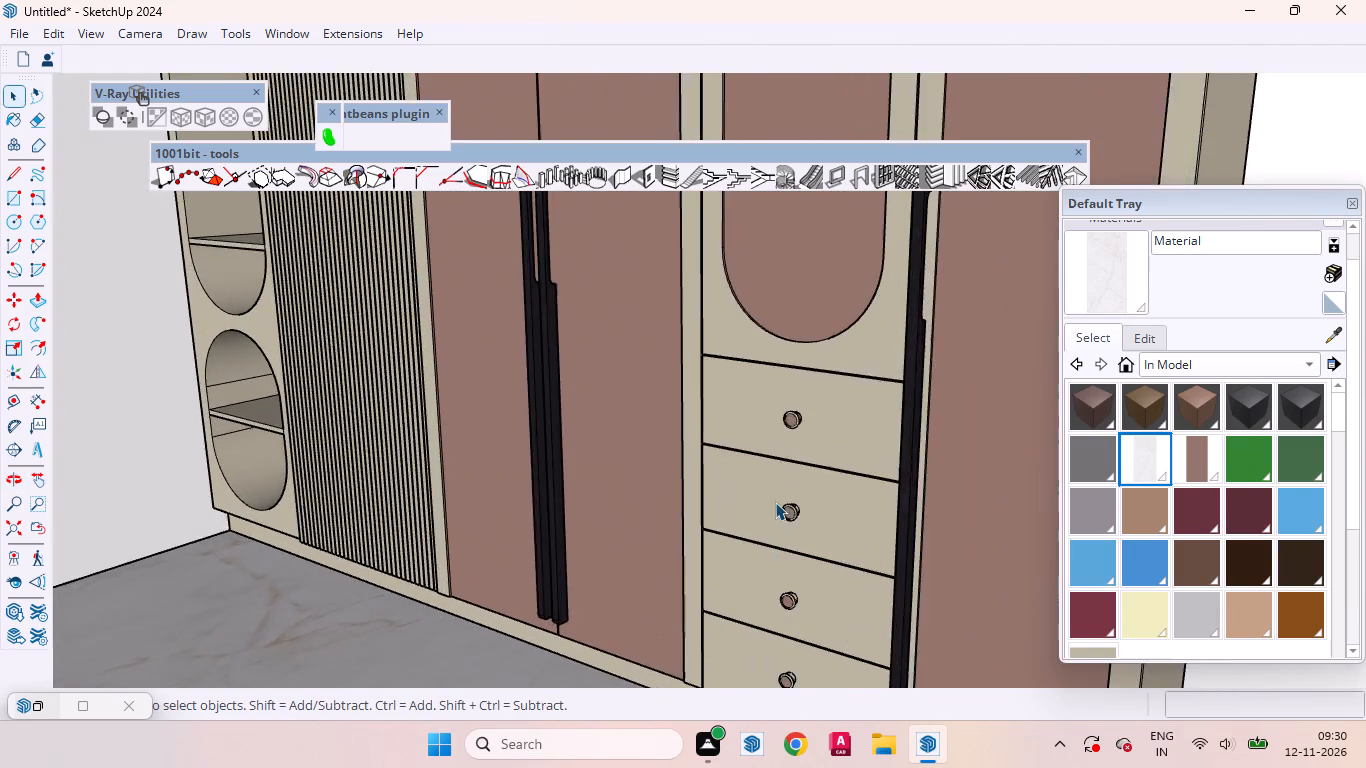
scroll(775, 502, up, 7)
scroll(690, 496, down, 5)
middle_drag(576, 485, 787, 479)
scroll(627, 490, down, 9)
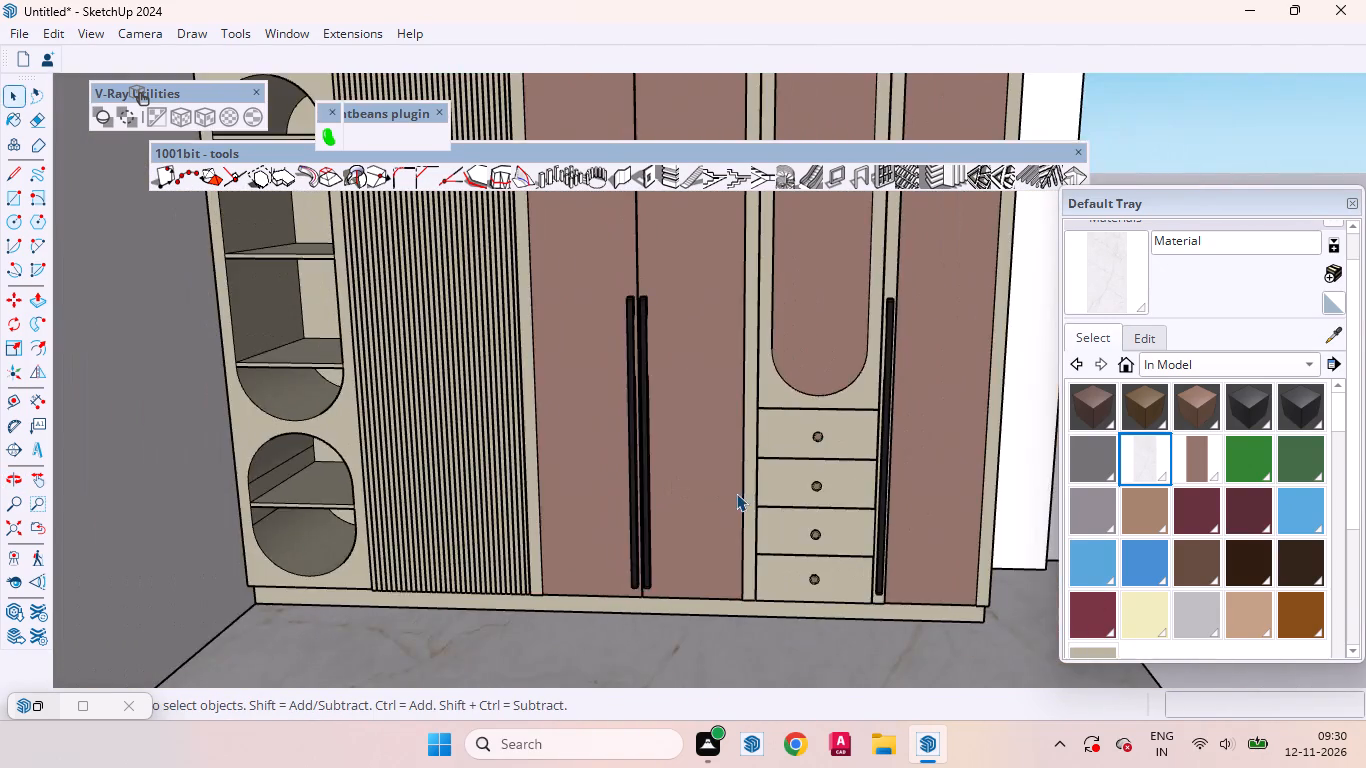
scroll(736, 493, down, 2)
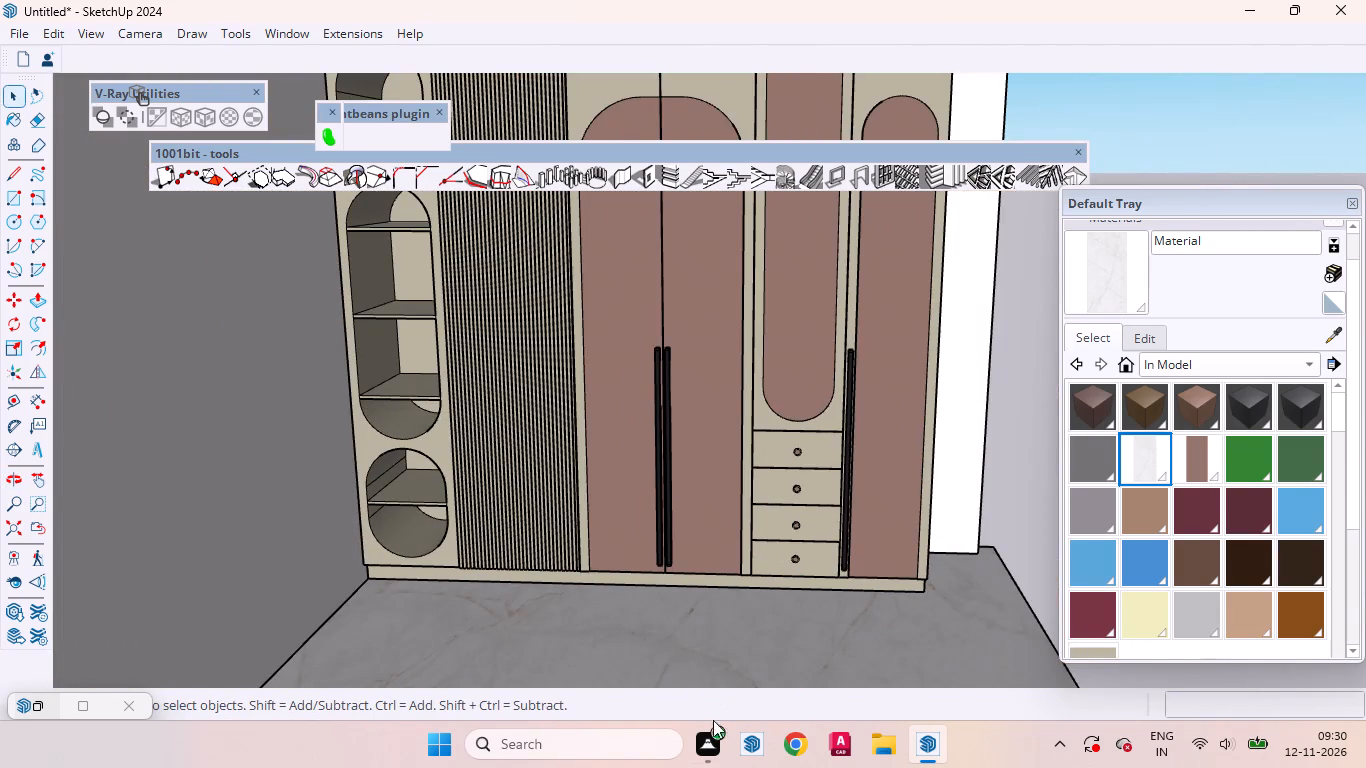
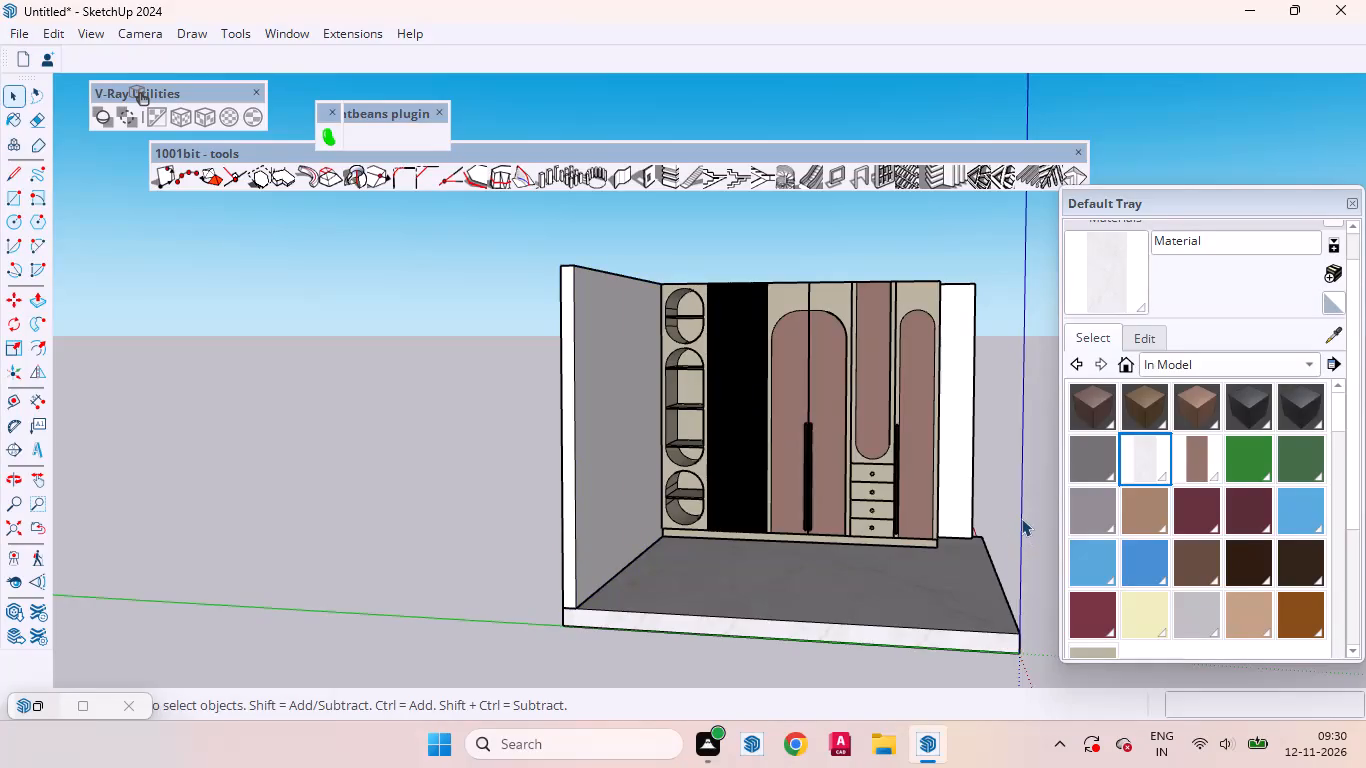
Sample the door material Tafisa-Terrarossa-PM780-4K and paint the bottom edges of the paired arched doors with it.
scroll(809, 516, up, 6)
middle_drag(778, 531, 809, 473)
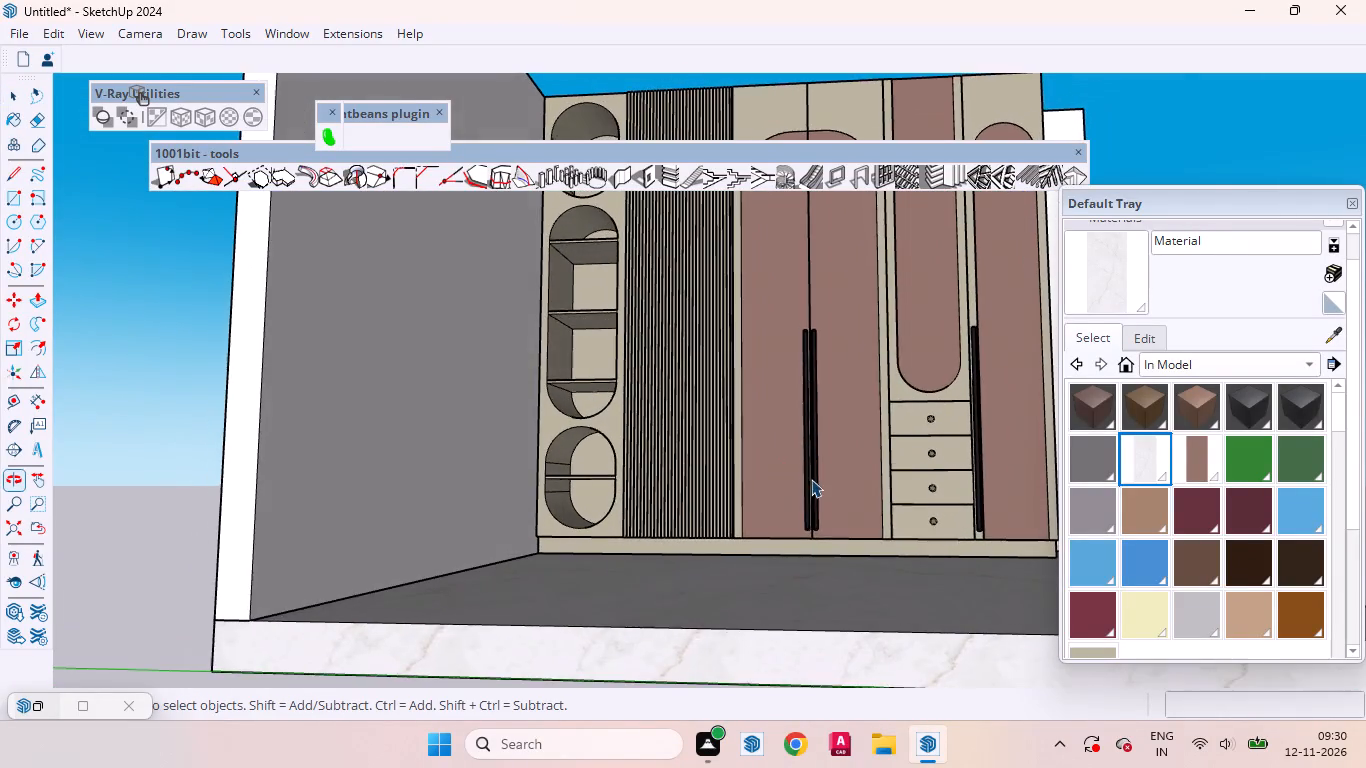
scroll(812, 522, up, 20)
scroll(812, 522, up, 2)
middle_drag(828, 565, 822, 557)
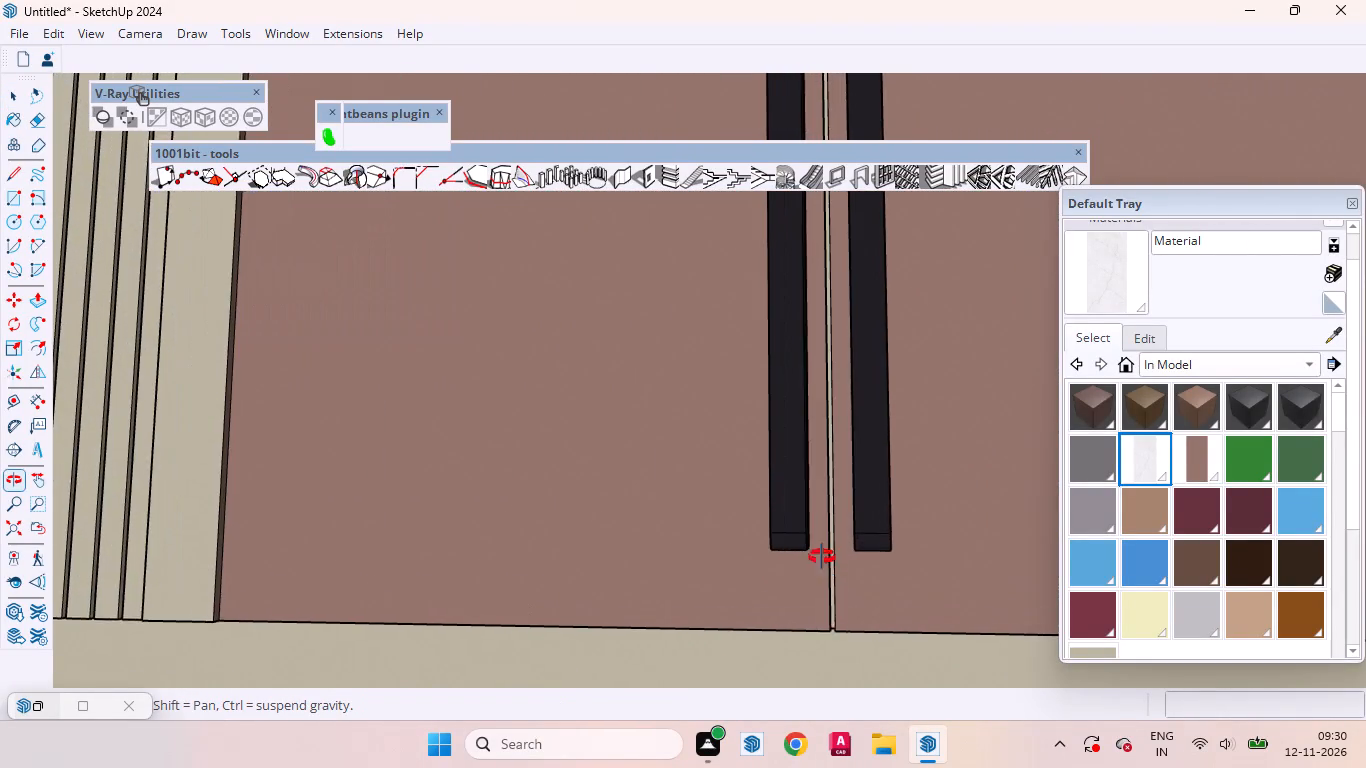
middle_drag(822, 557, 880, 501)
scroll(832, 623, up, 8)
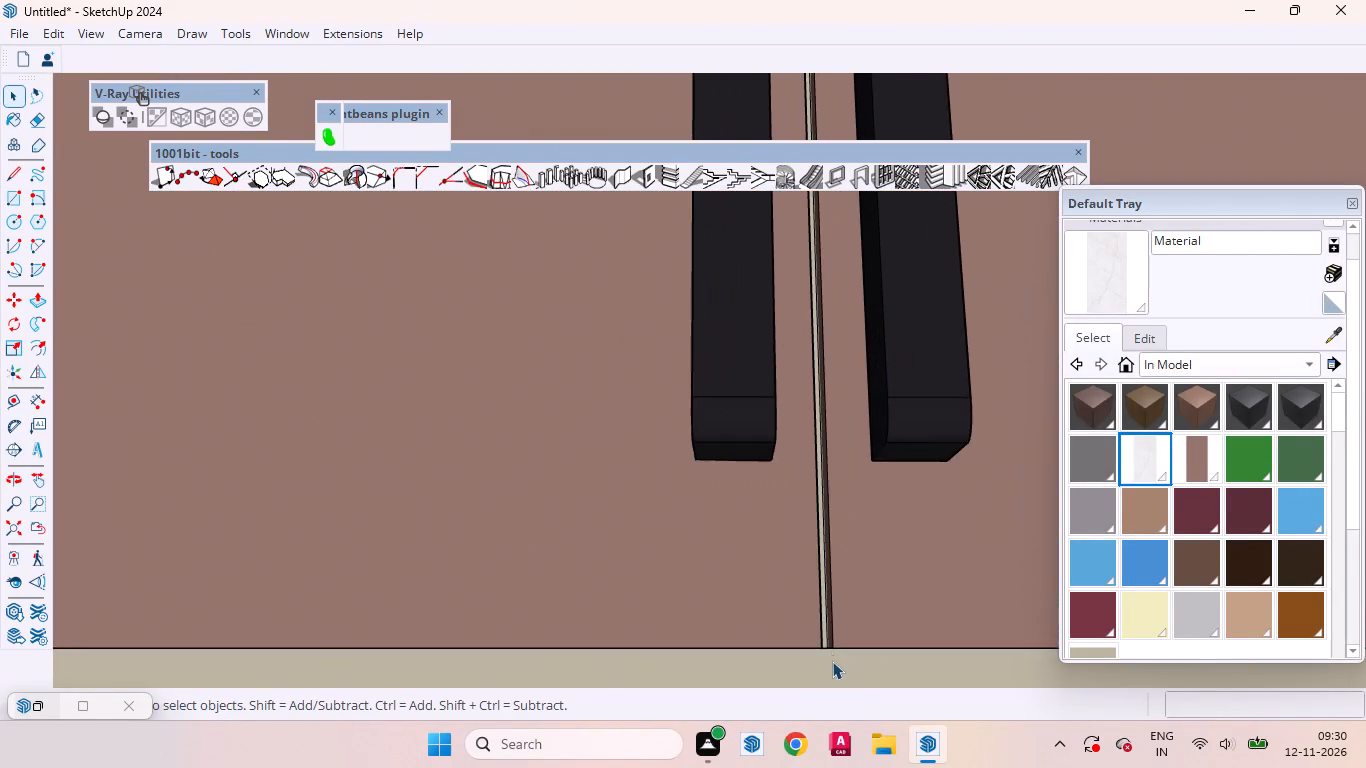
middle_drag(827, 656, 870, 512)
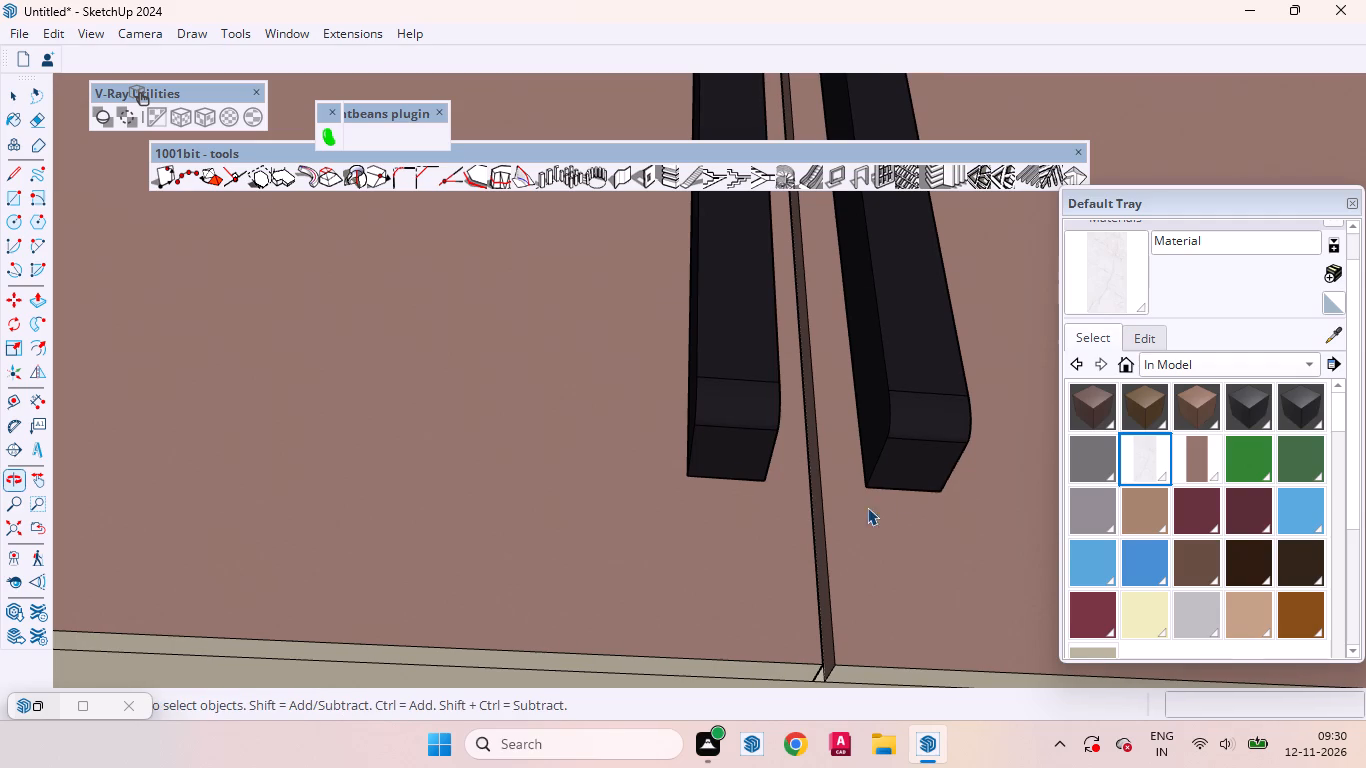
click(1334, 335)
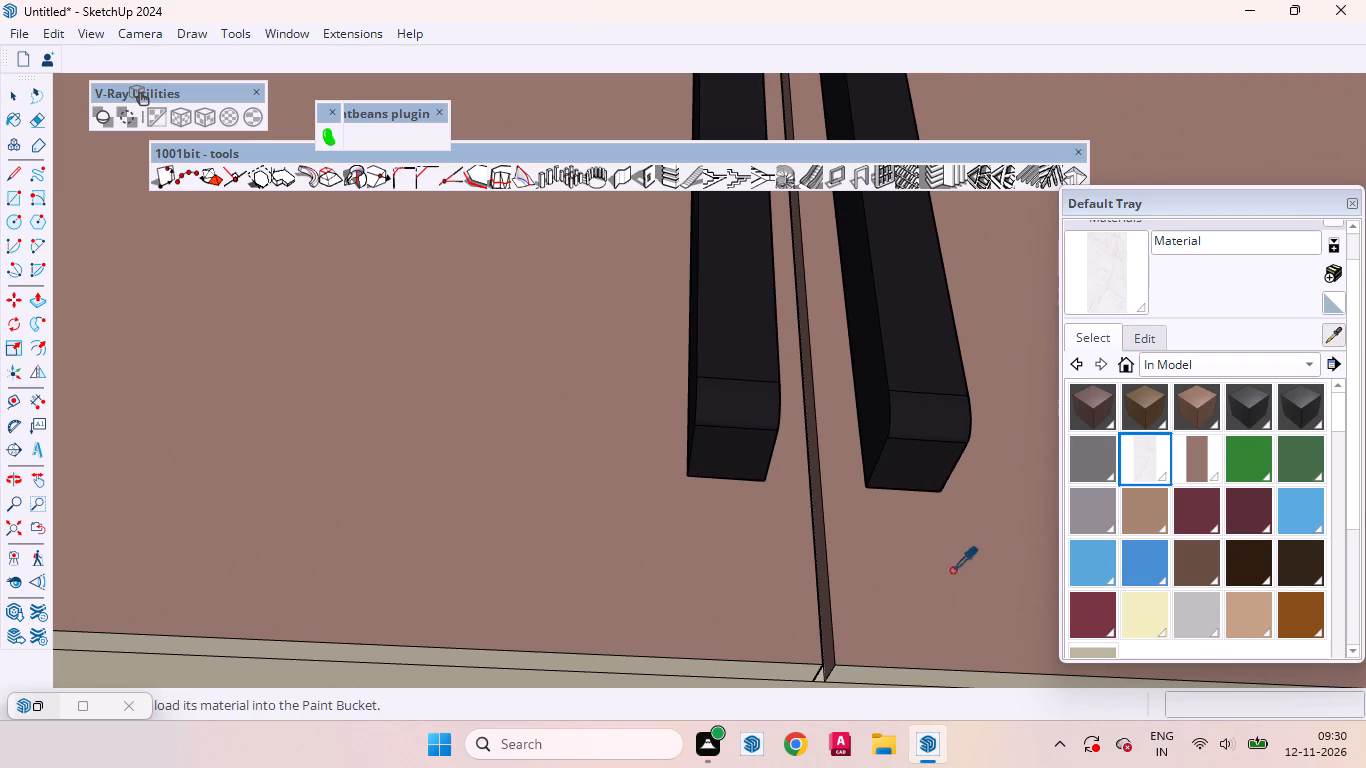
click(927, 581)
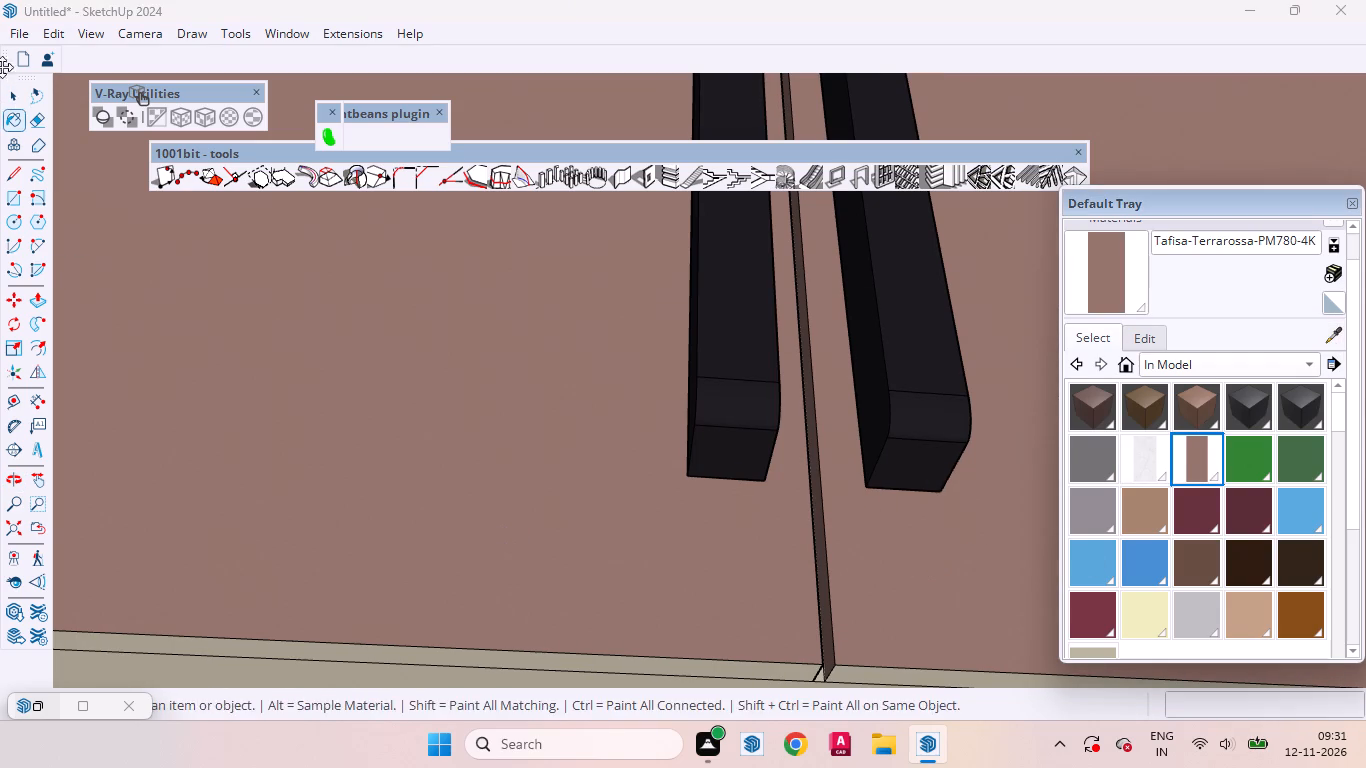
click(17, 95)
scroll(719, 400, down, 2)
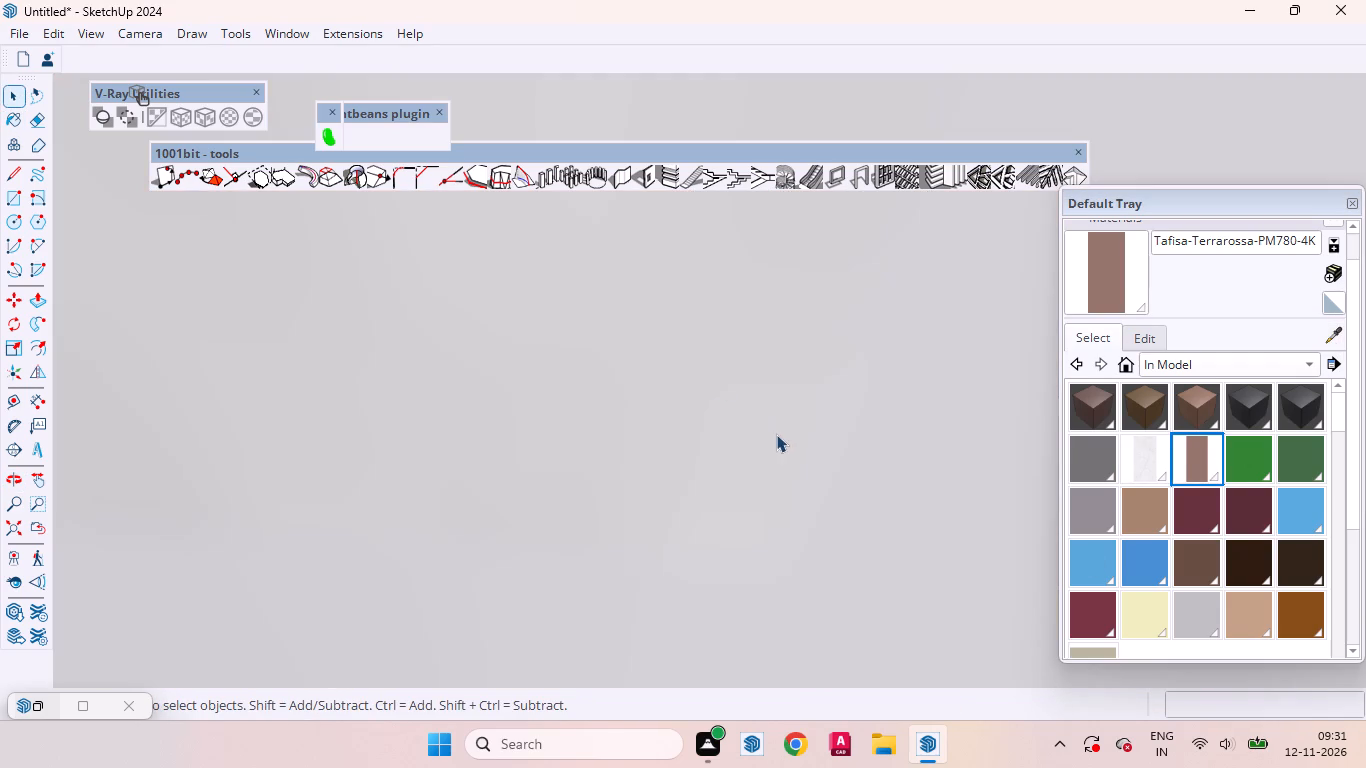
click(39, 526)
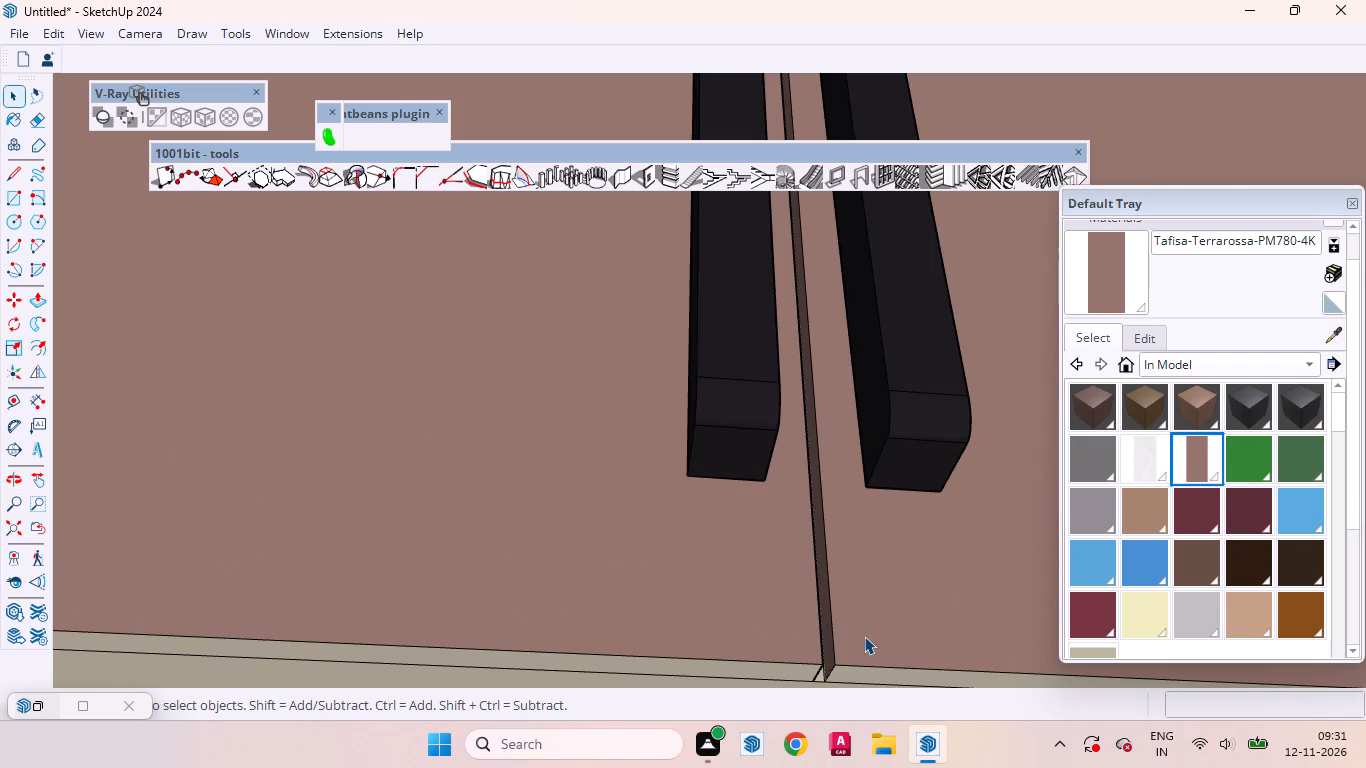
click(864, 636)
double_click(877, 625)
click(875, 679)
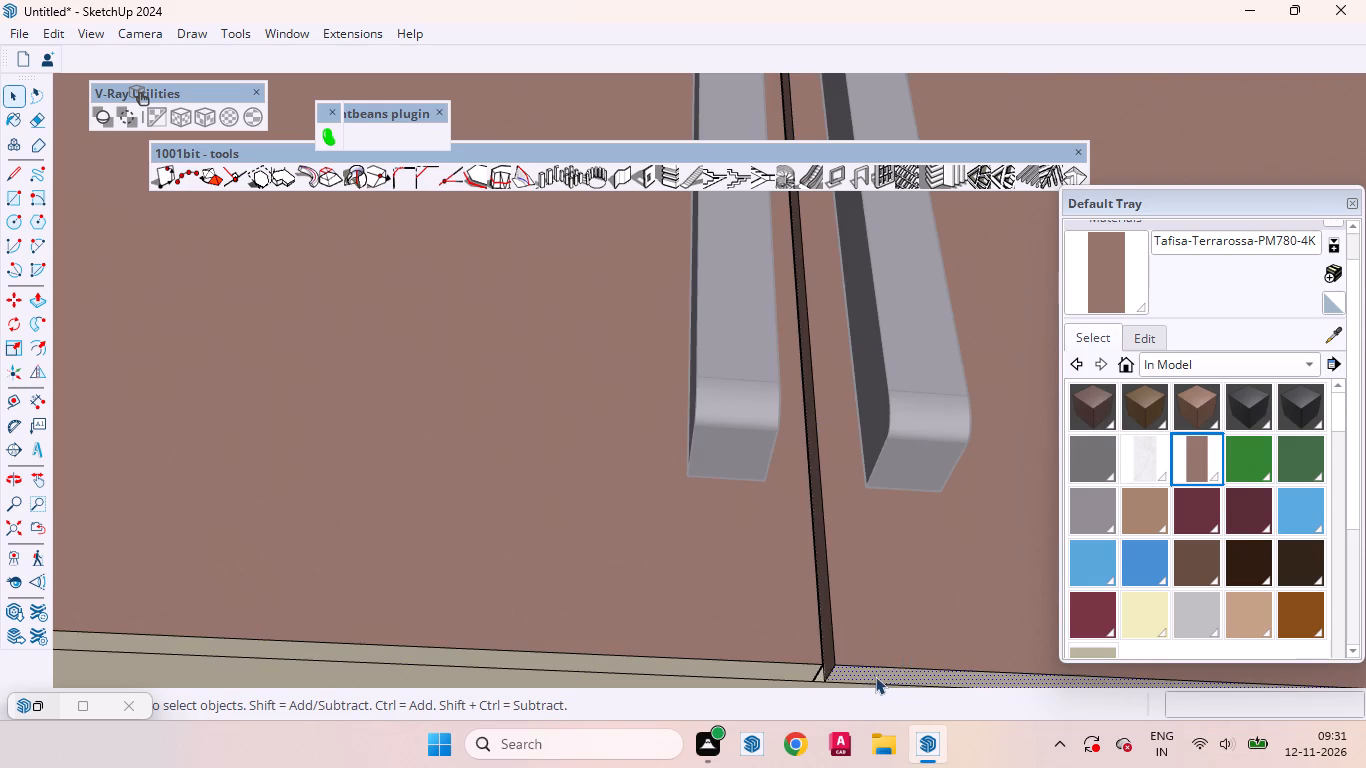
click(1108, 280)
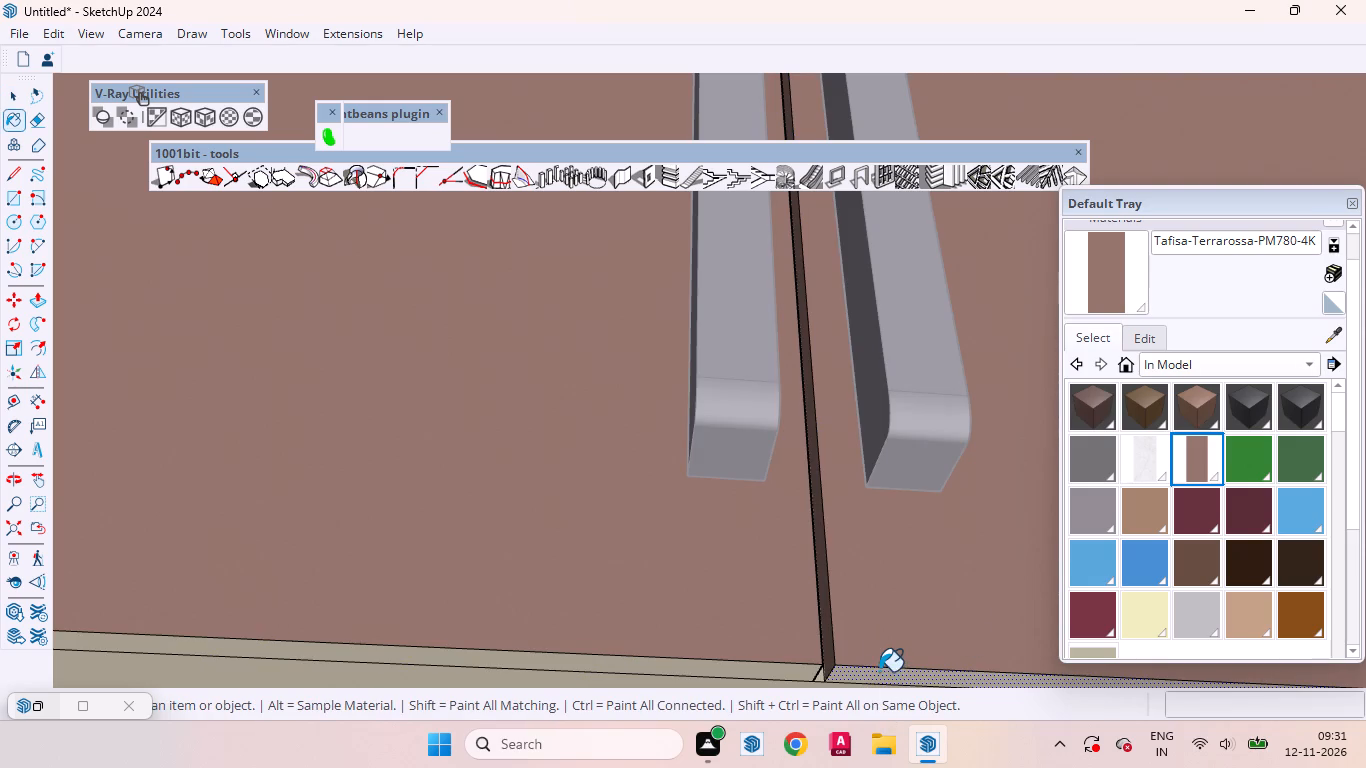
click(878, 676)
click(780, 678)
Examine the lower front of the wardrobe and the underside of the single arched door beside the drawers.
scroll(689, 649, down, 5)
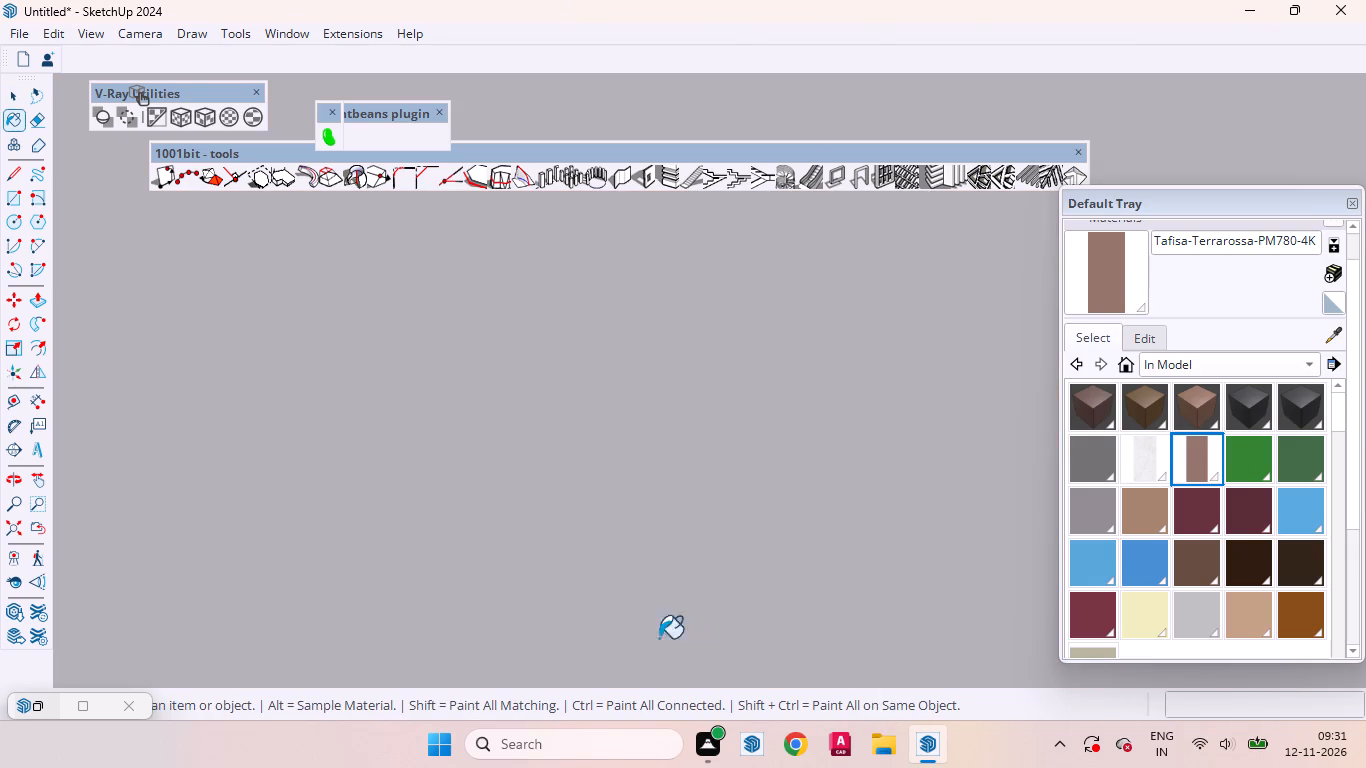
click(27, 525)
middle_drag(608, 502, 604, 749)
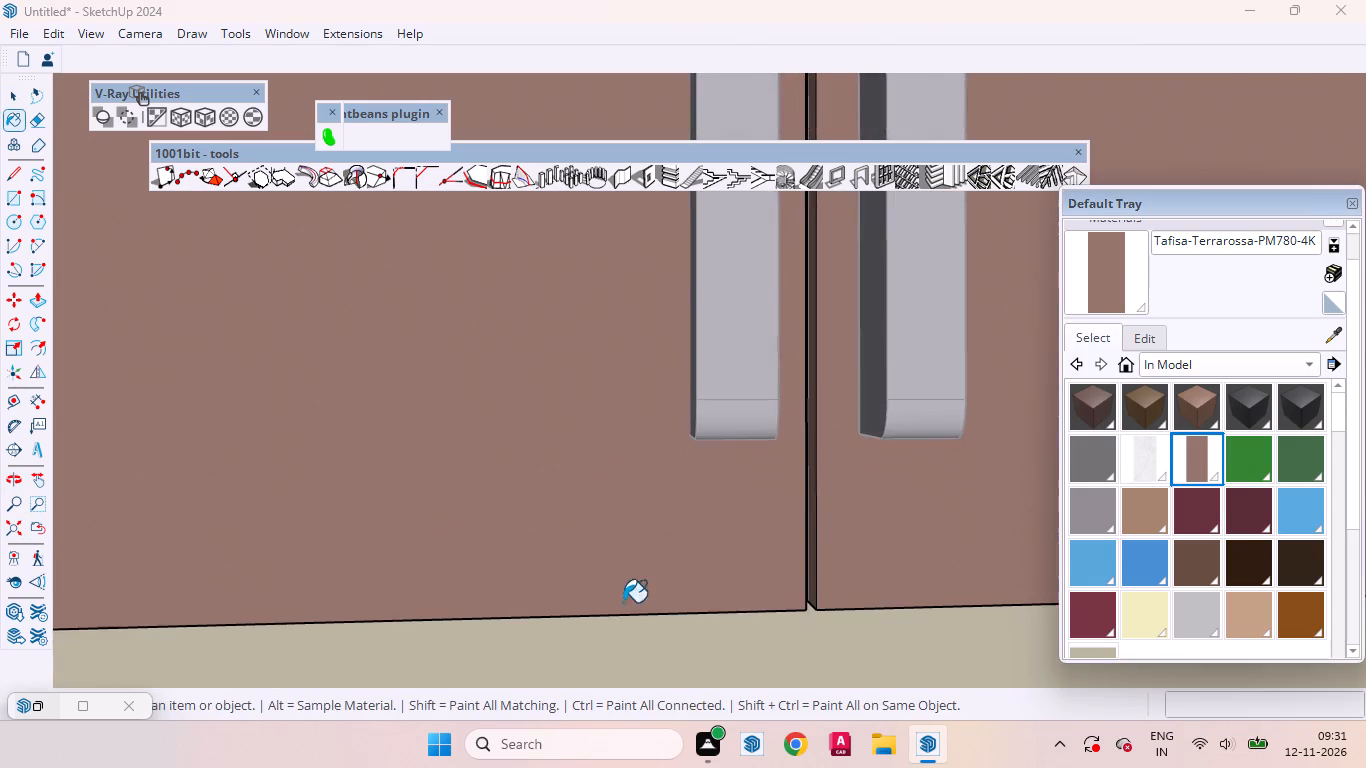
scroll(631, 557, down, 19)
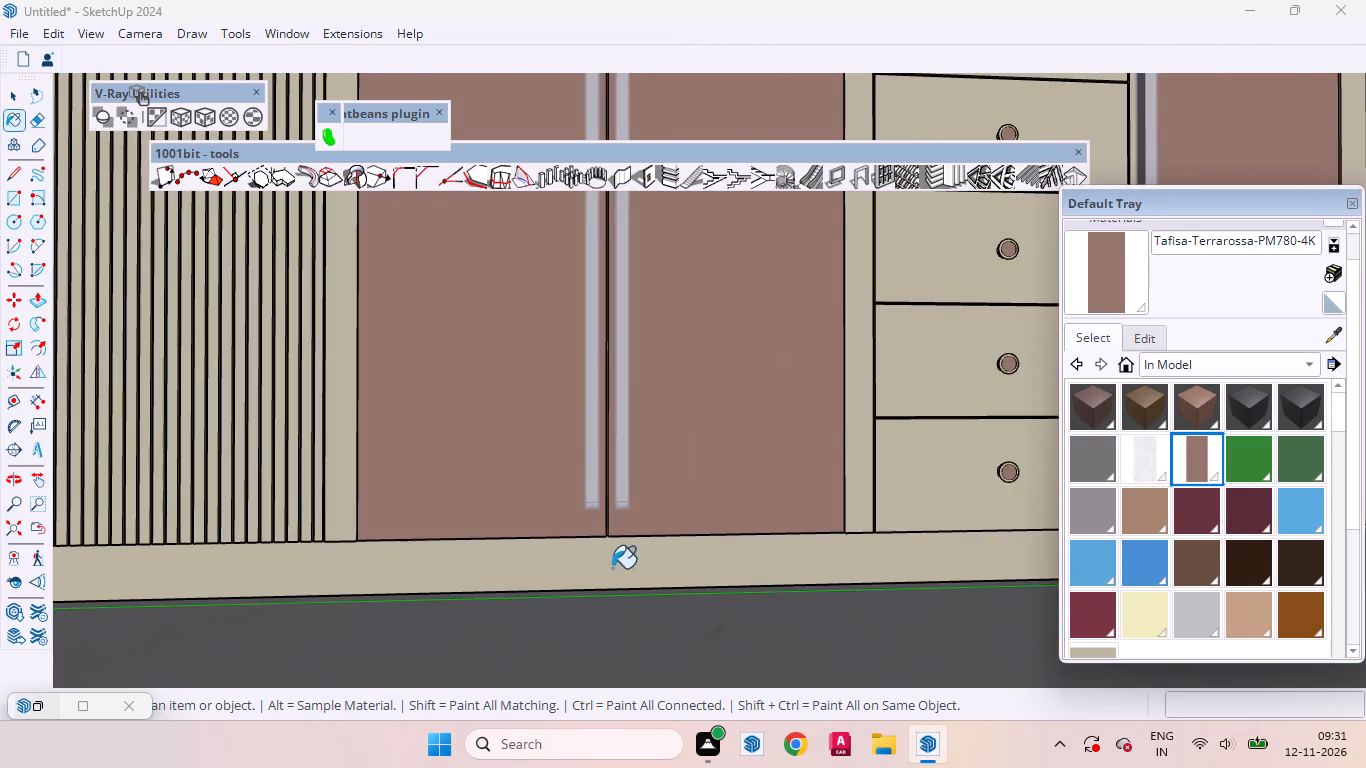
scroll(584, 567, down, 3)
scroll(353, 532, down, 3)
scroll(993, 543, up, 3)
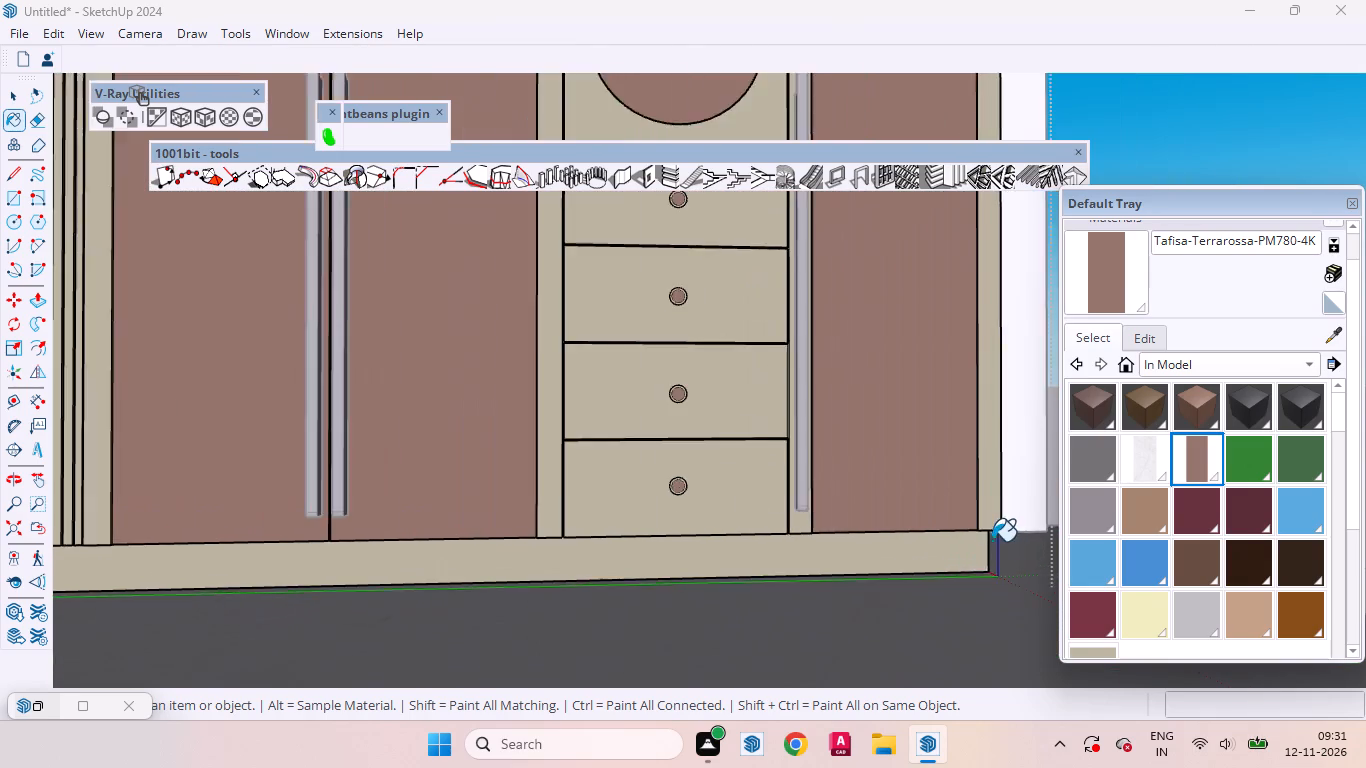
scroll(992, 541, up, 16)
middle_drag(937, 544, 939, 409)
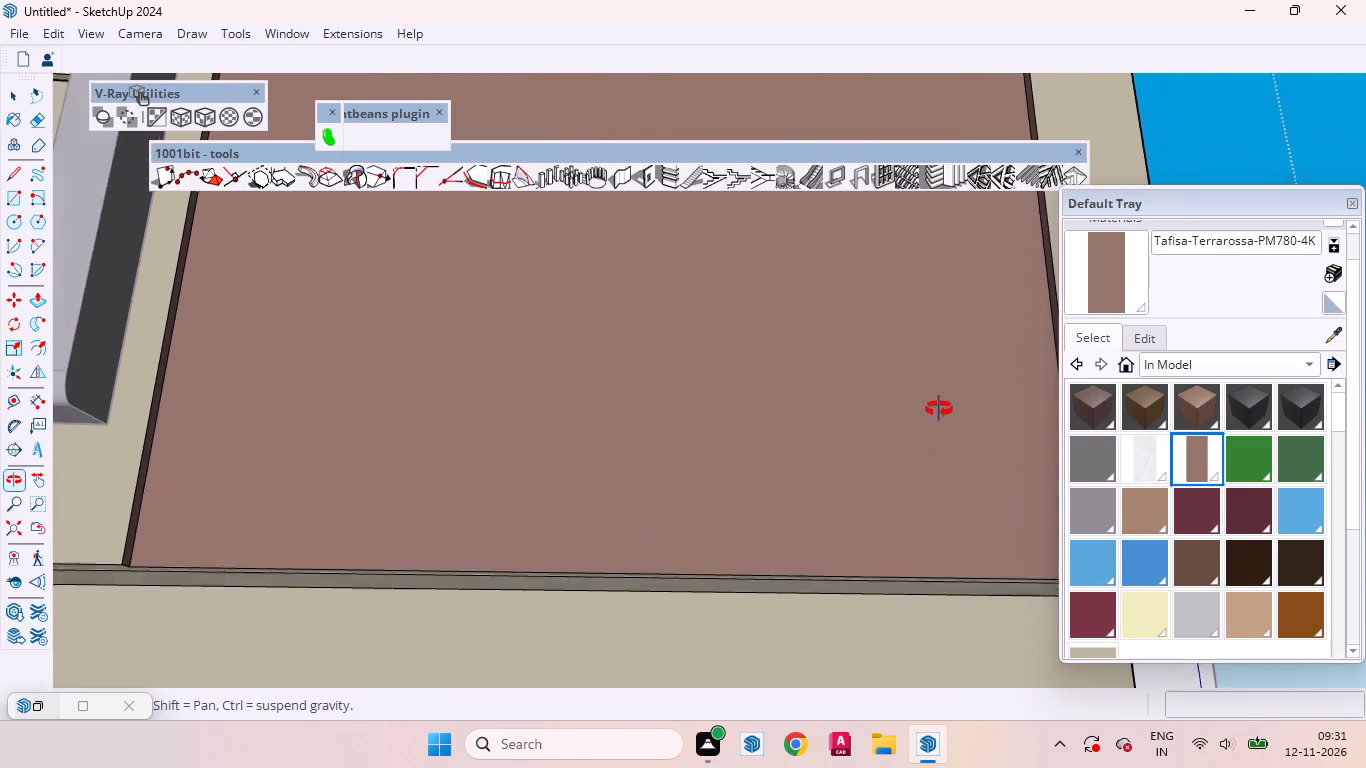
middle_drag(939, 409, 952, 376)
scroll(576, 571, up, 3)
scroll(659, 584, down, 4)
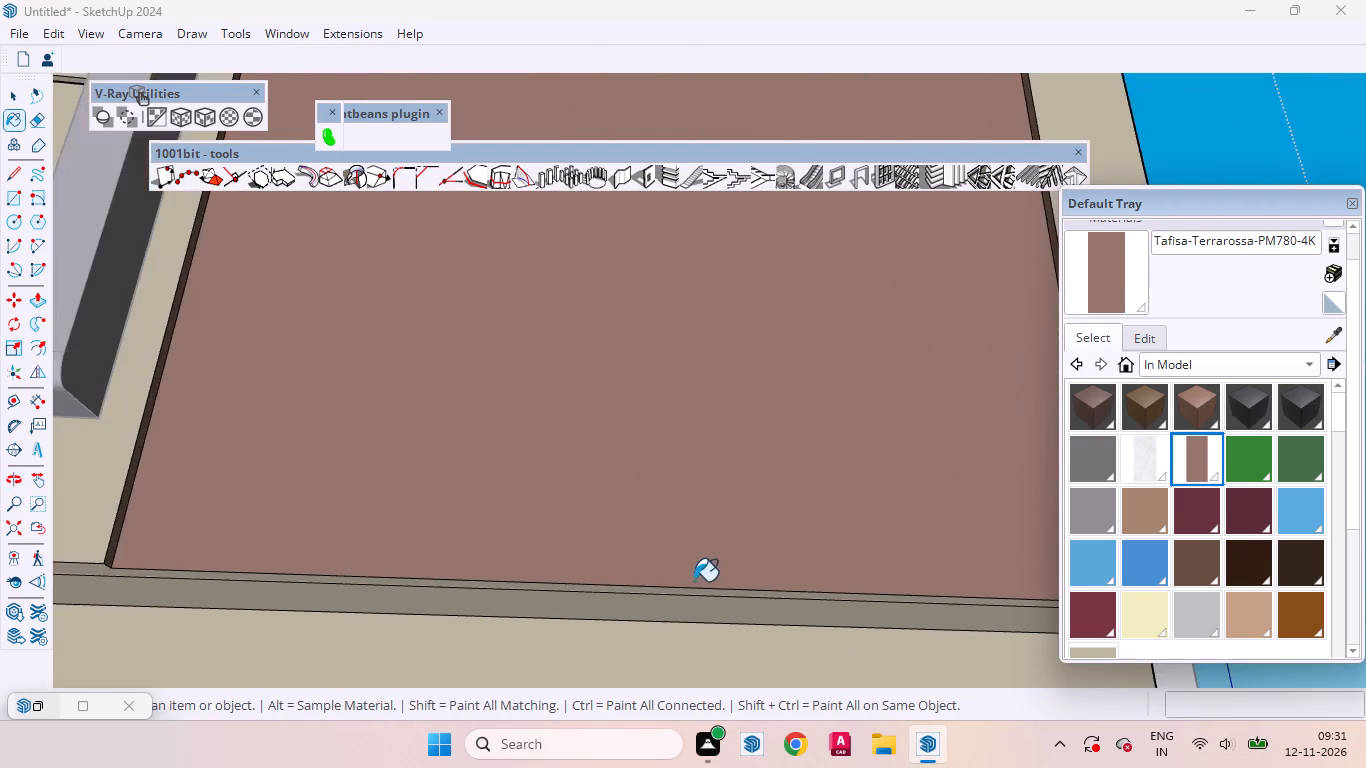
scroll(701, 581, down, 3)
click(41, 533)
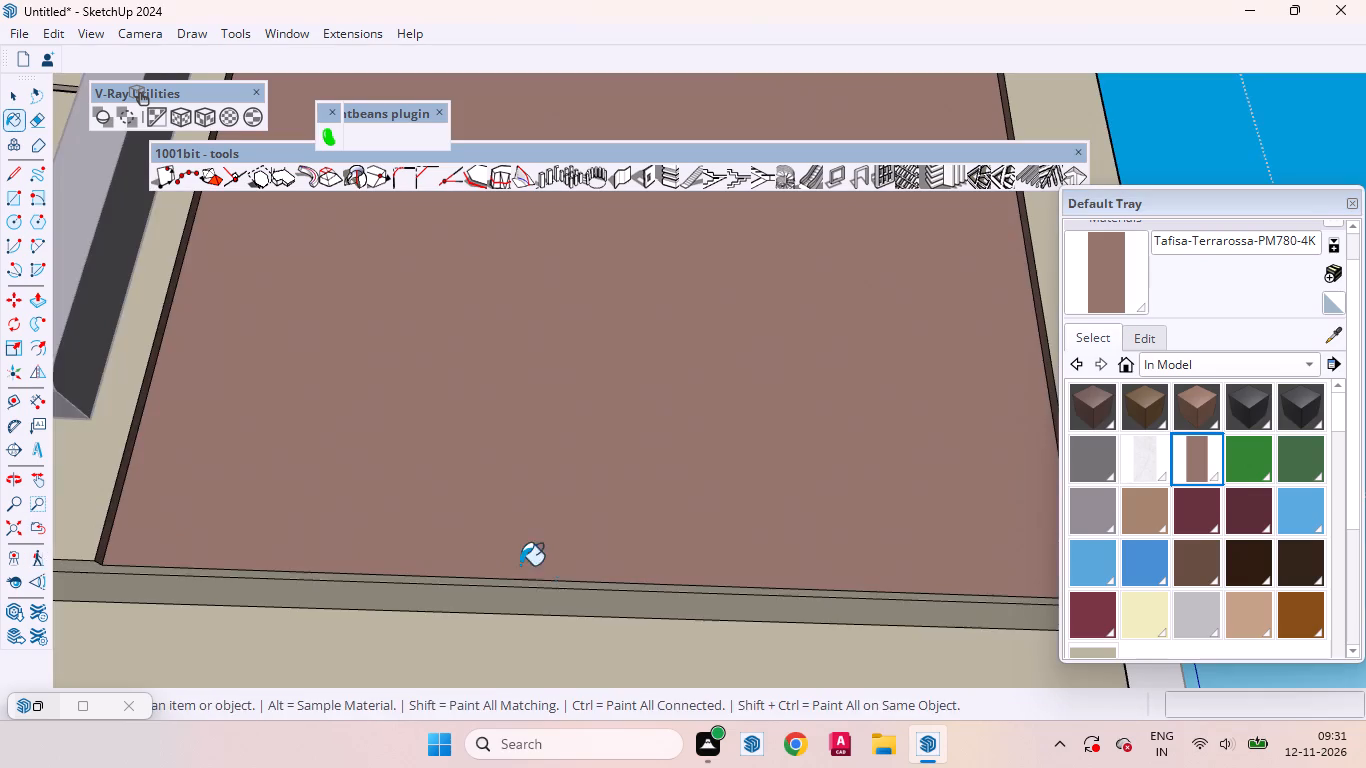
middle_drag(556, 589, 580, 631)
scroll(617, 628, down, 3)
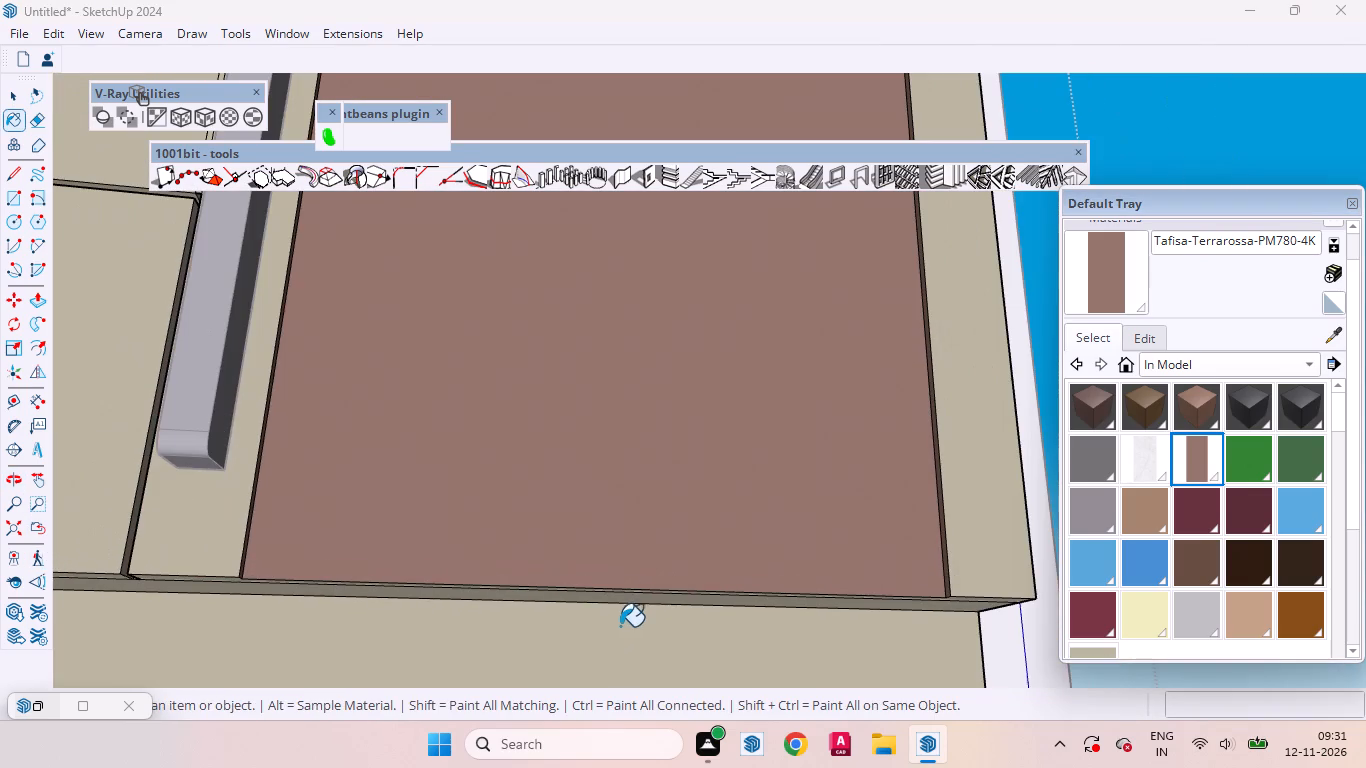
scroll(963, 612, up, 9)
middle_drag(953, 615, 952, 591)
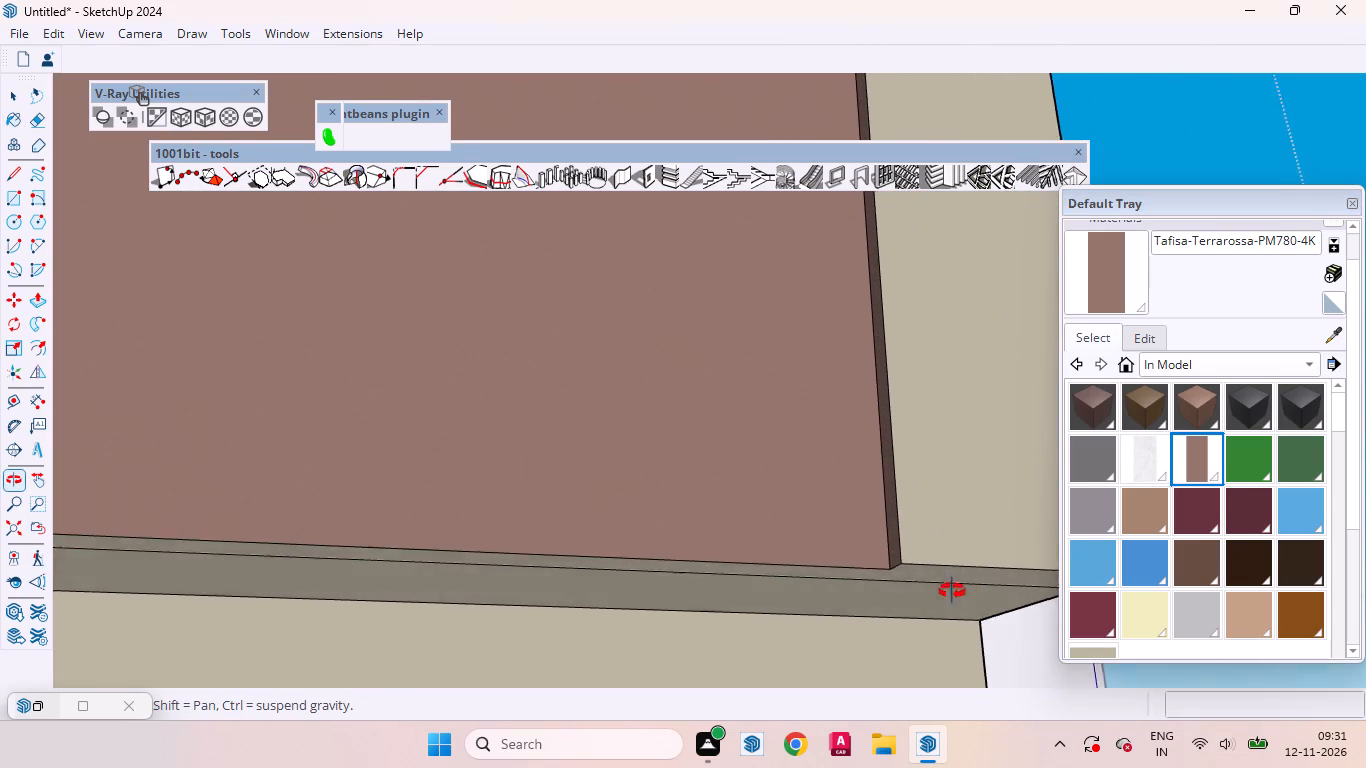
middle_drag(952, 591, 990, 620)
key(space)
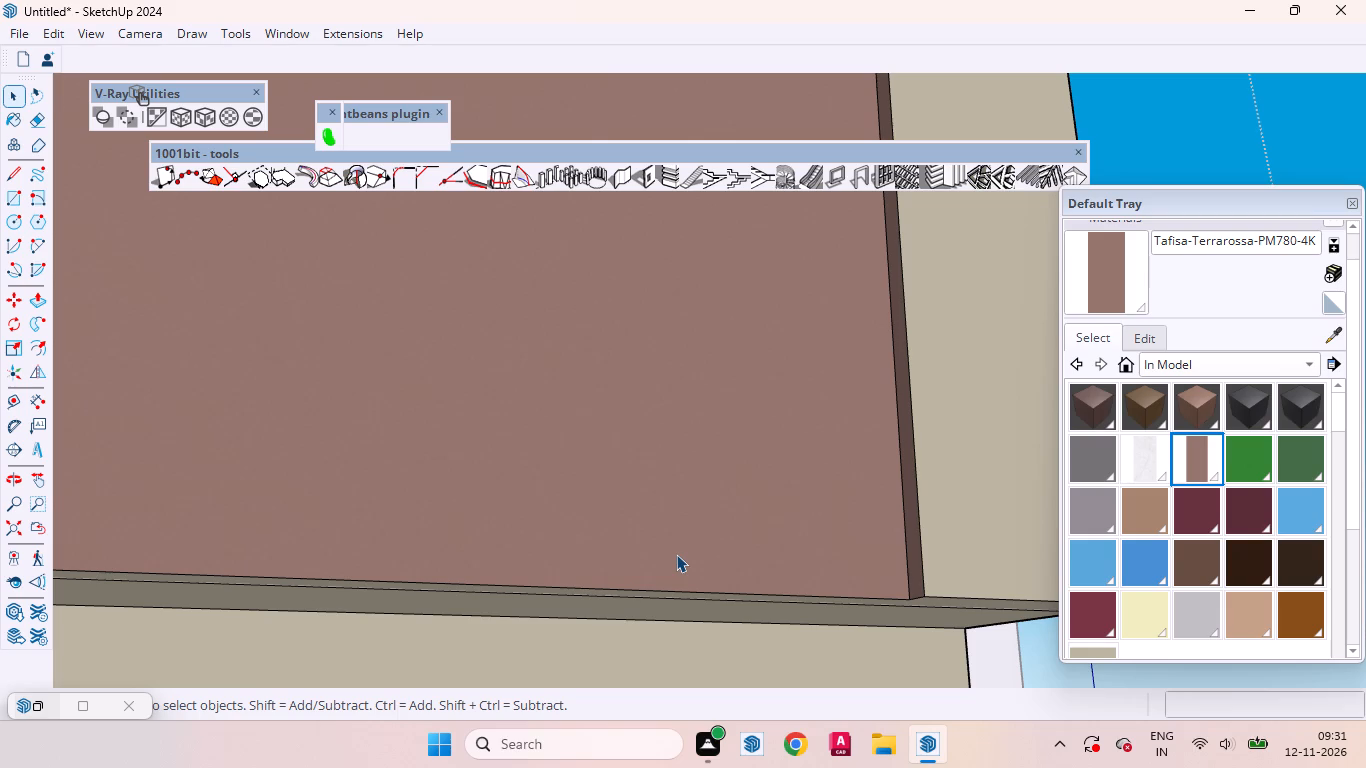
scroll(639, 474, down, 8)
middle_drag(744, 484, 742, 604)
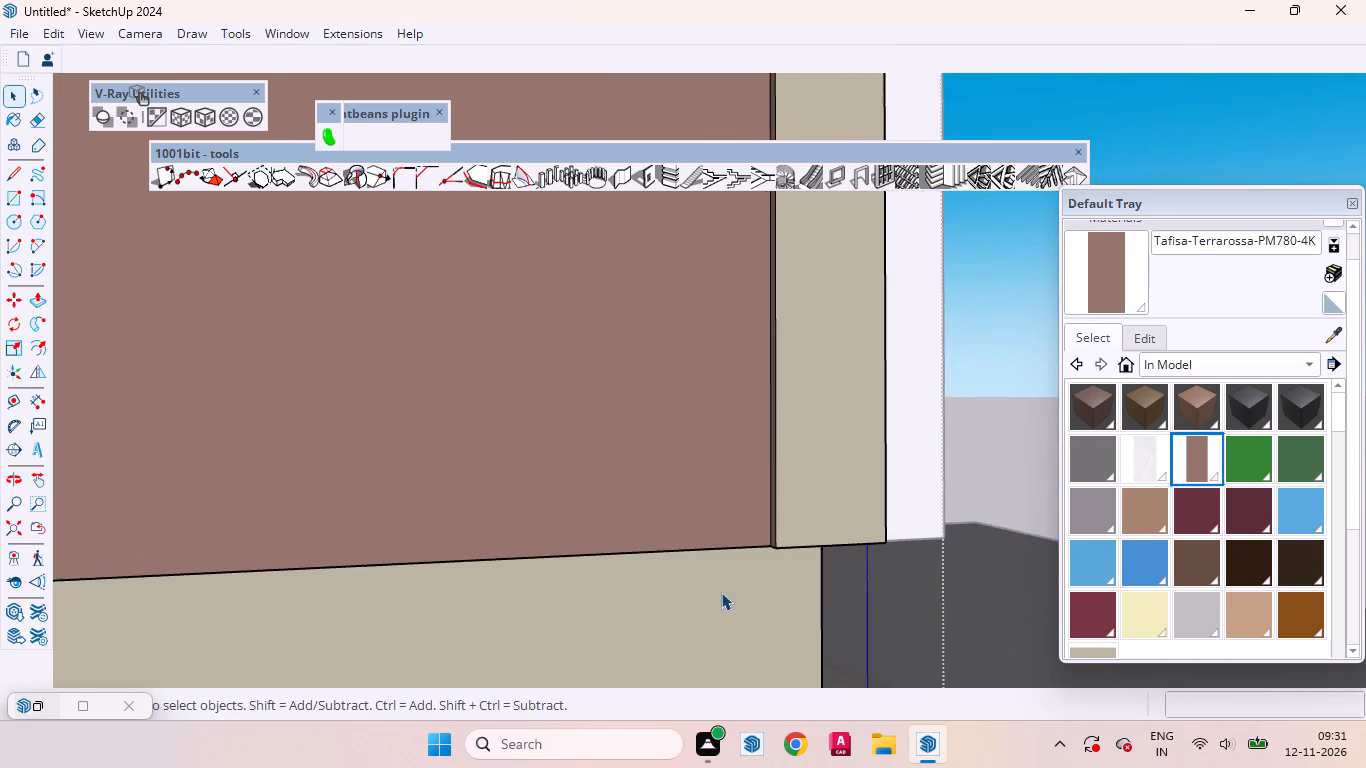
scroll(719, 593, down, 20)
scroll(719, 593, down, 7)
click(834, 585)
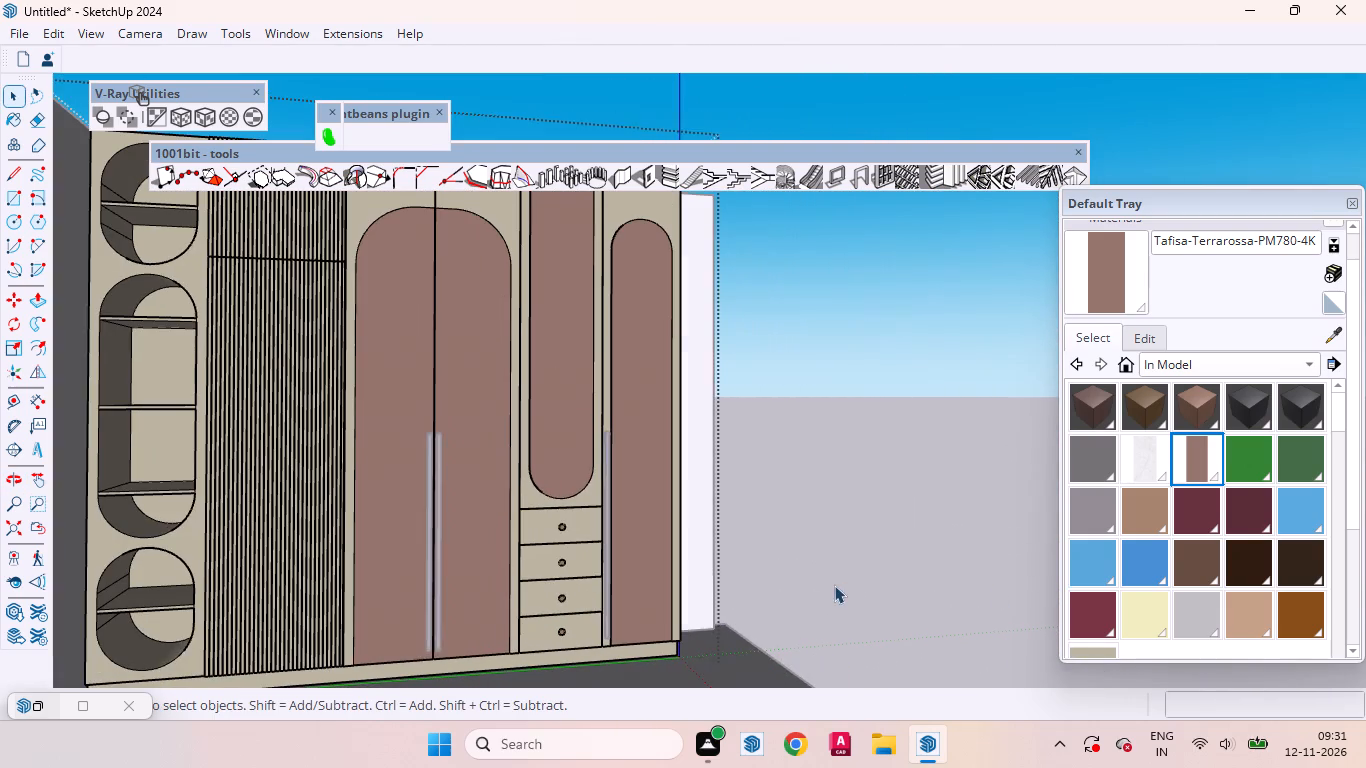
Examine the complete wardrobe and room from the front, the side and above, at several distances.
middle_drag(856, 607, 791, 618)
scroll(765, 635, down, 7)
scroll(463, 542, up, 3)
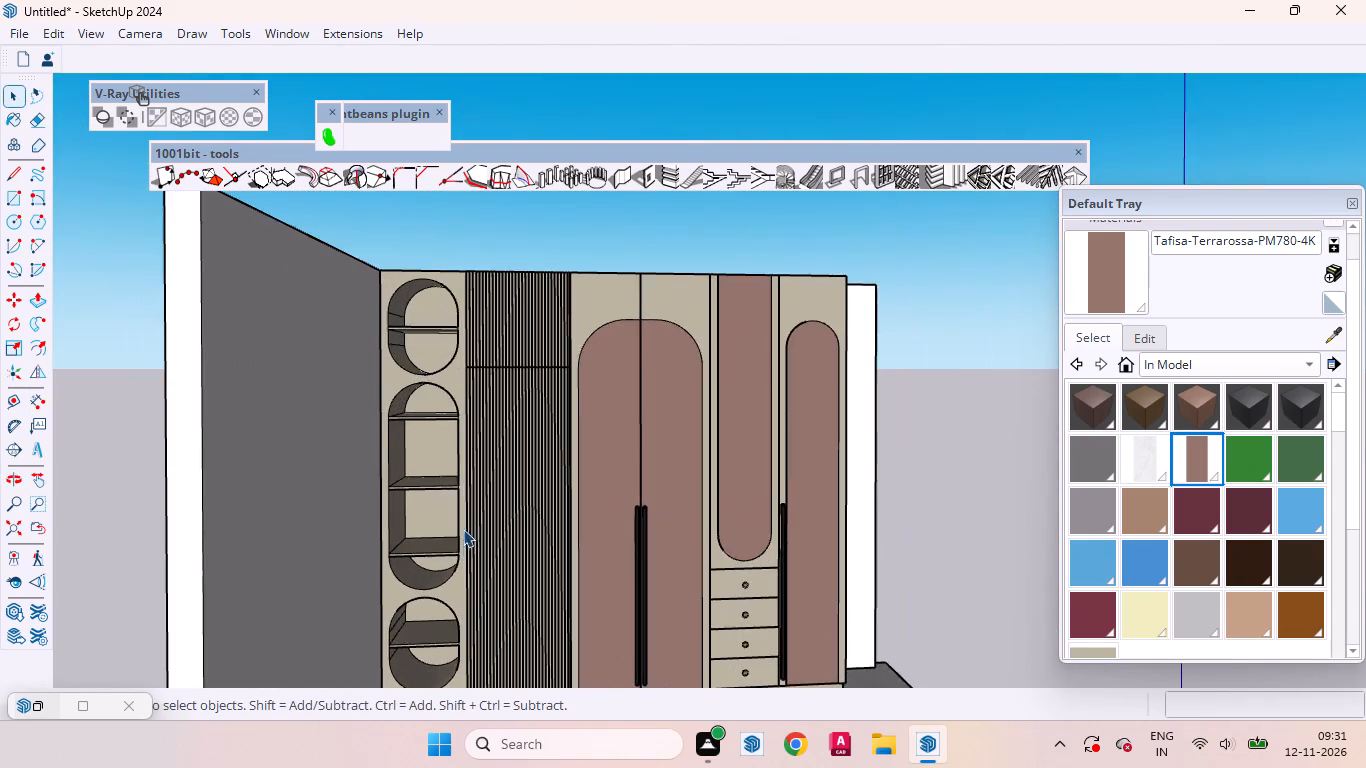
scroll(463, 529, up, 4)
scroll(717, 533, up, 4)
scroll(512, 491, down, 3)
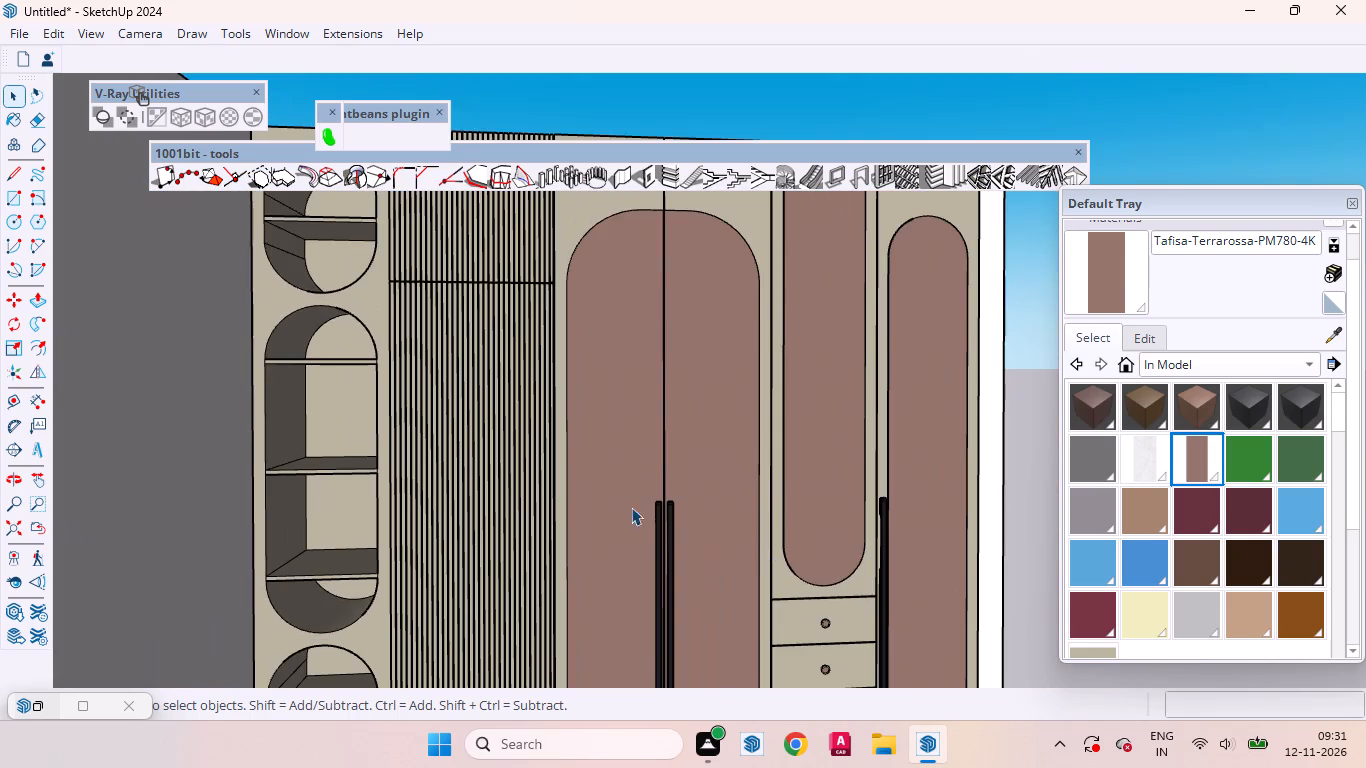
scroll(631, 499, down, 7)
middle_drag(742, 519, 449, 592)
scroll(685, 452, up, 2)
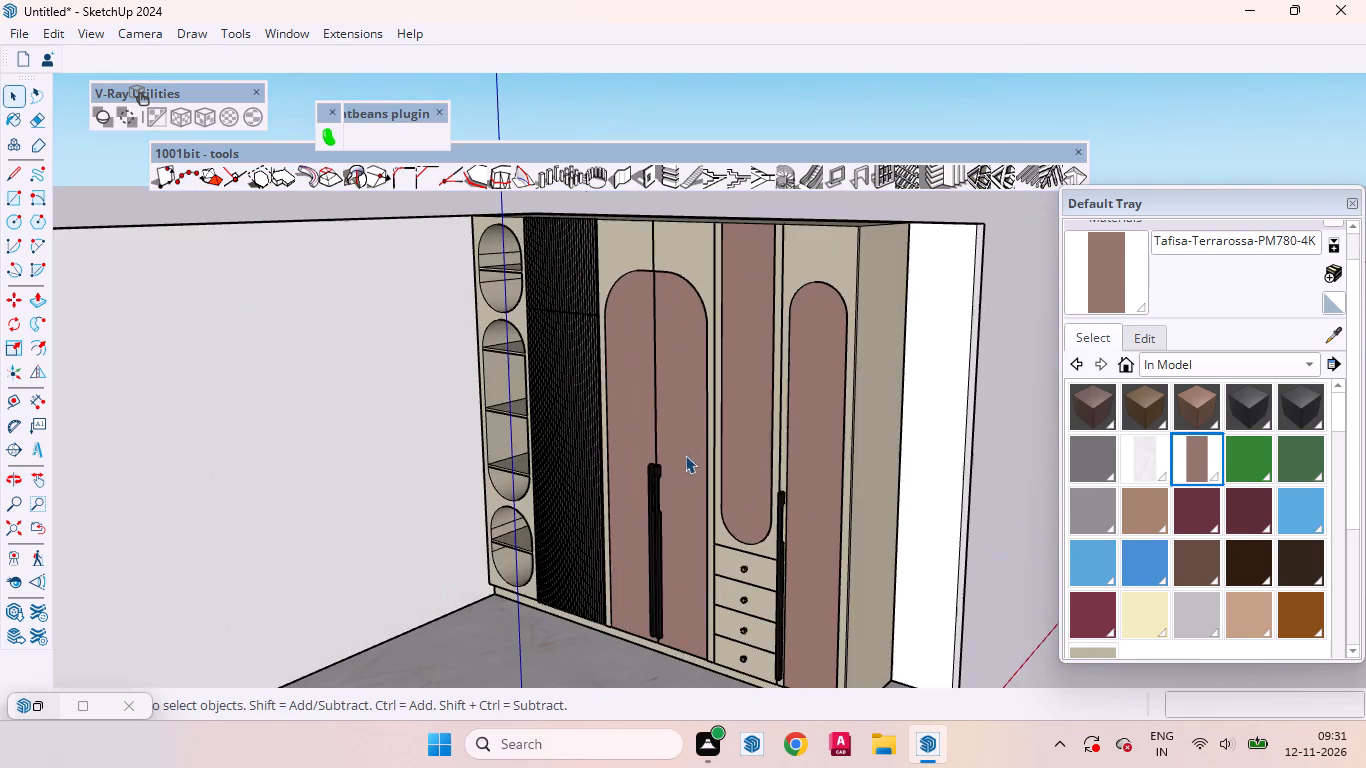
scroll(685, 455, up, 4)
scroll(488, 457, down, 3)
middle_drag(521, 460, 565, 511)
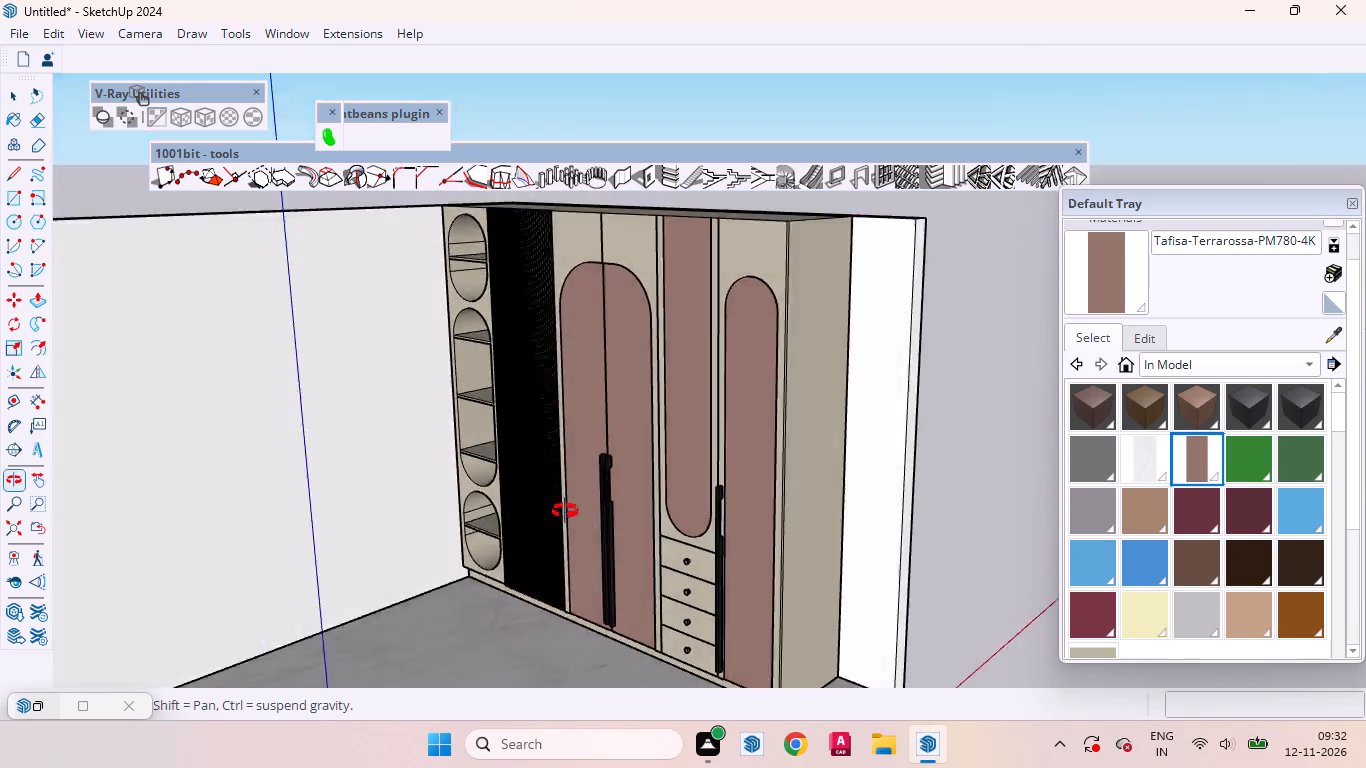
middle_drag(565, 511, 407, 604)
scroll(648, 568, down, 8)
scroll(838, 537, down, 4)
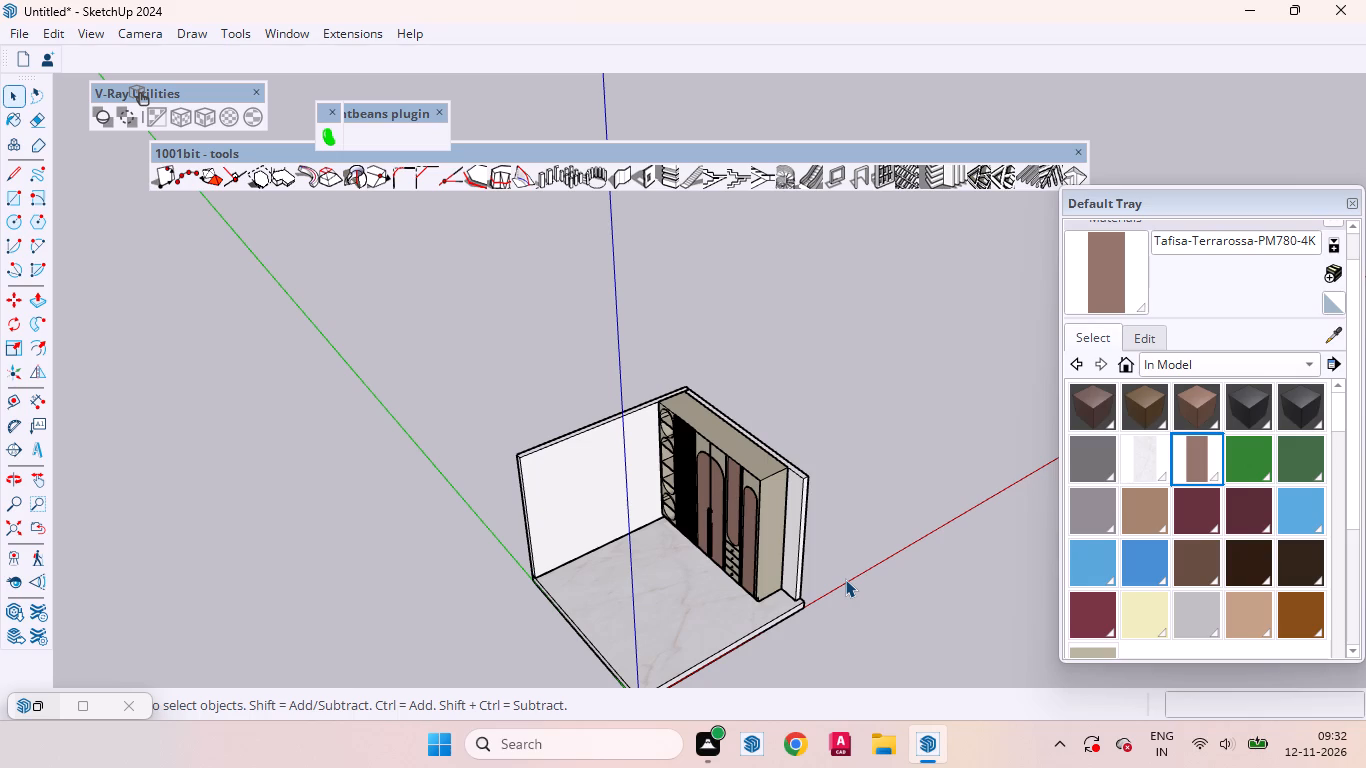
scroll(675, 615, up, 4)
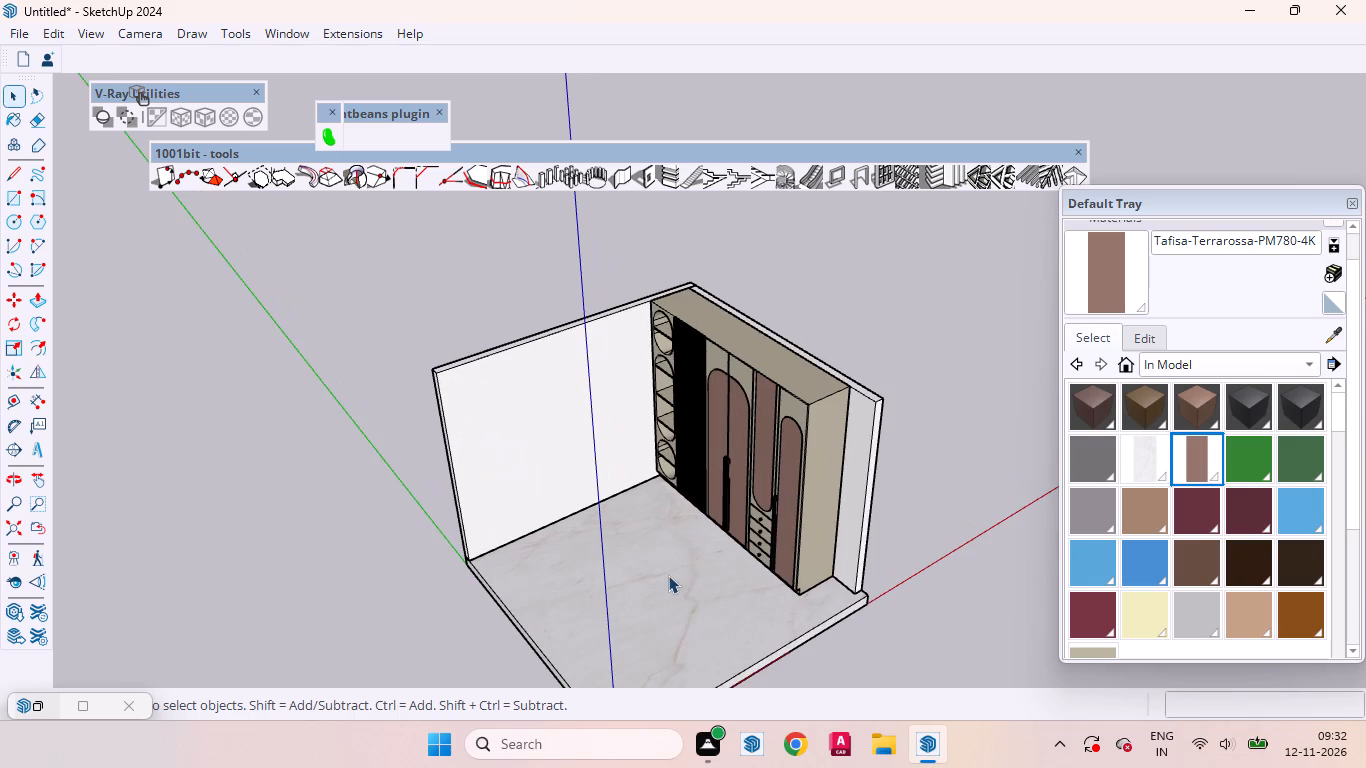
middle_drag(687, 562, 840, 415)
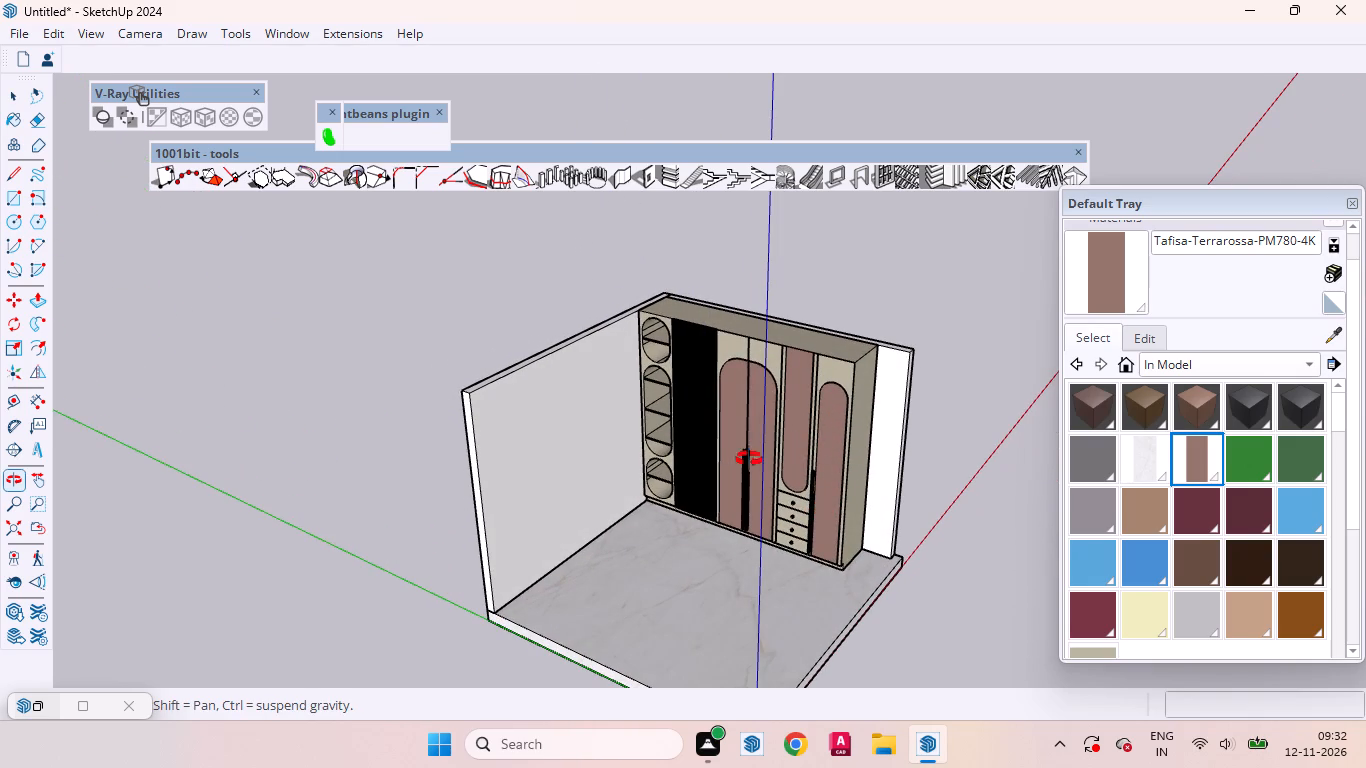
scroll(678, 533, up, 2)
scroll(636, 442, down, 3)
middle_drag(563, 448, 729, 427)
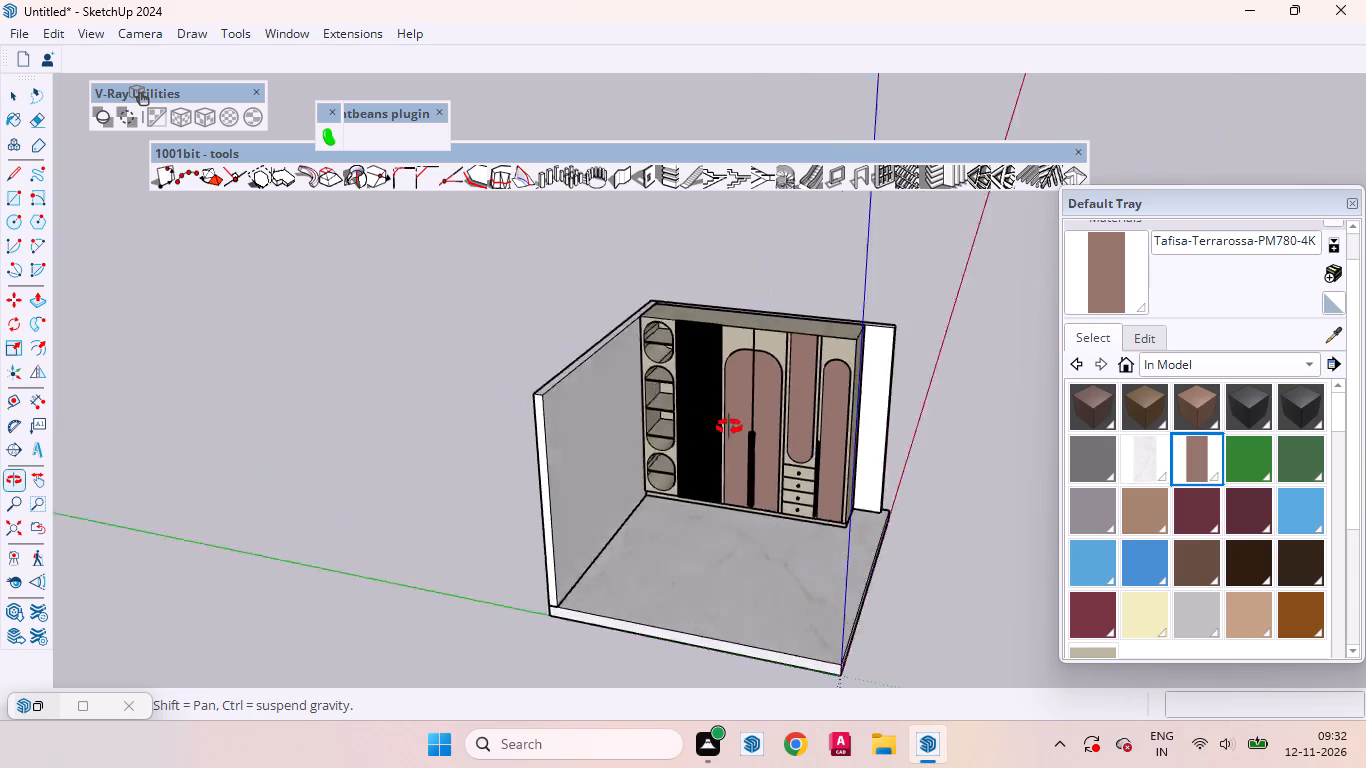
middle_drag(729, 427, 797, 345)
scroll(693, 420, up, 2)
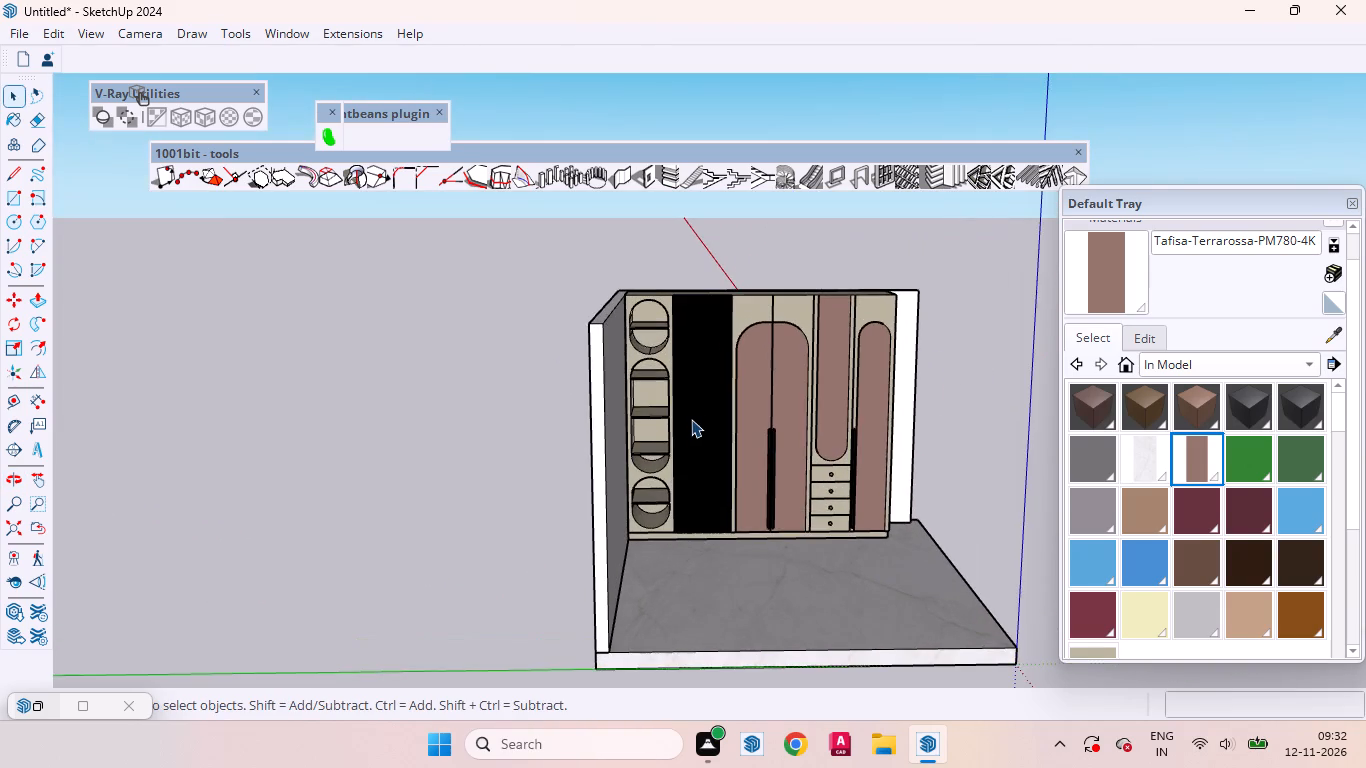
middle_drag(699, 456, 703, 398)
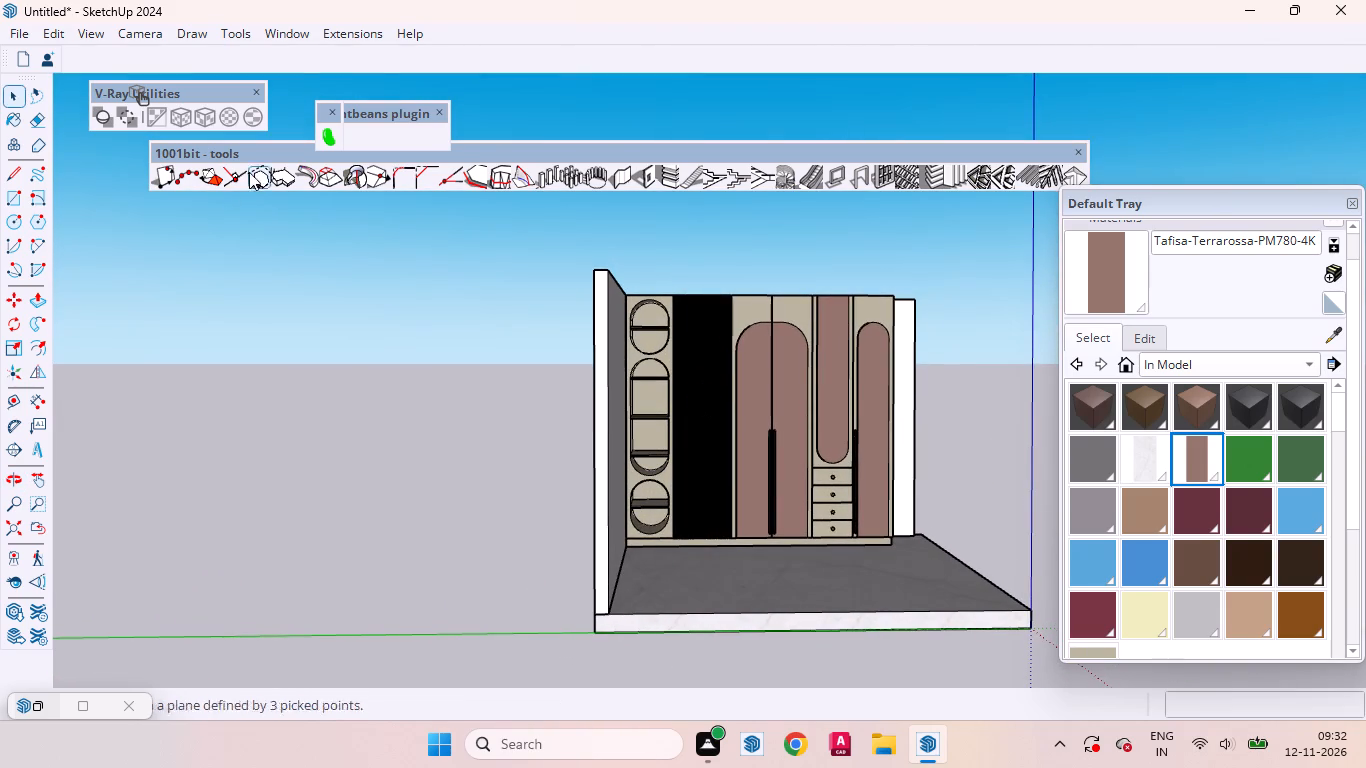
scroll(546, 40, up, 1)
Make the V-Ray for SketchUp tools available in the workspace.
right_click(546, 40)
click(990, 97)
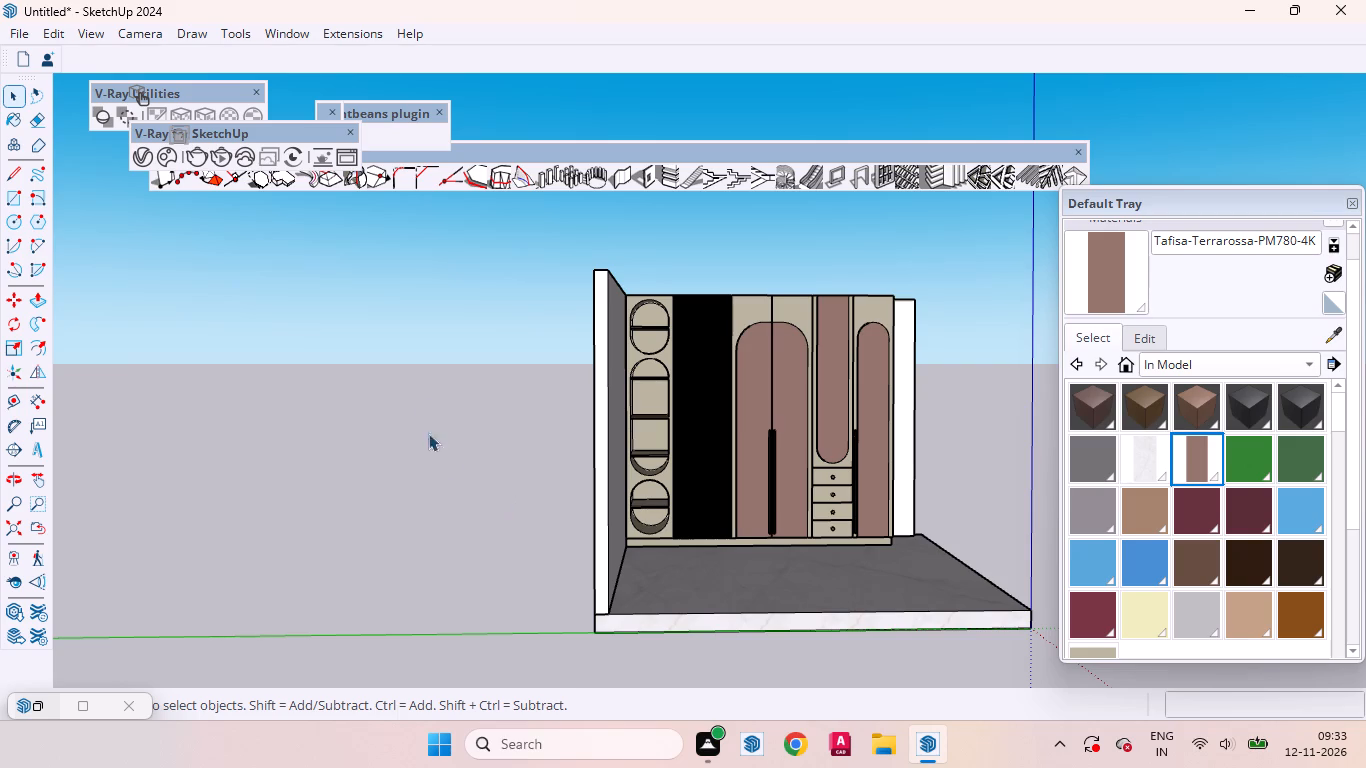
Open the V-Ray Asset Editor and expand its materials library pane.
click(149, 159)
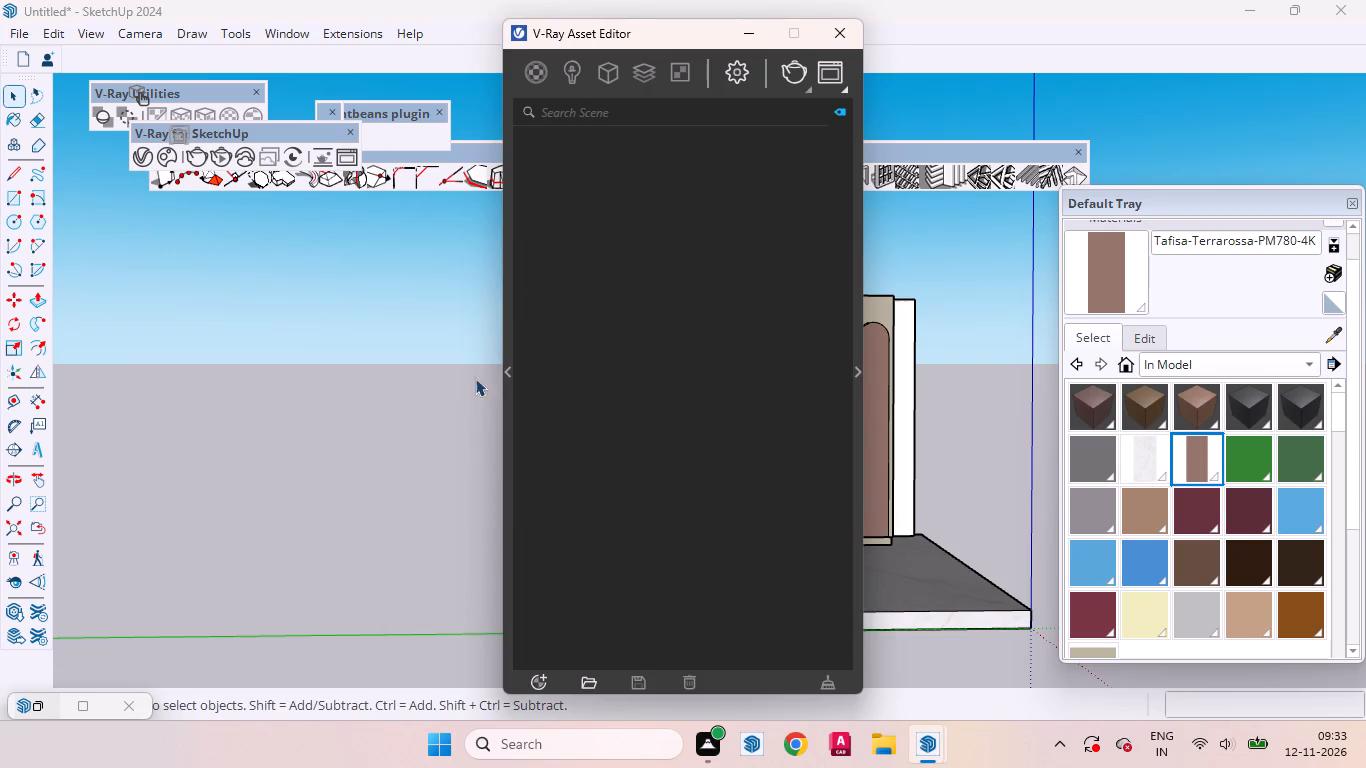
click(505, 368)
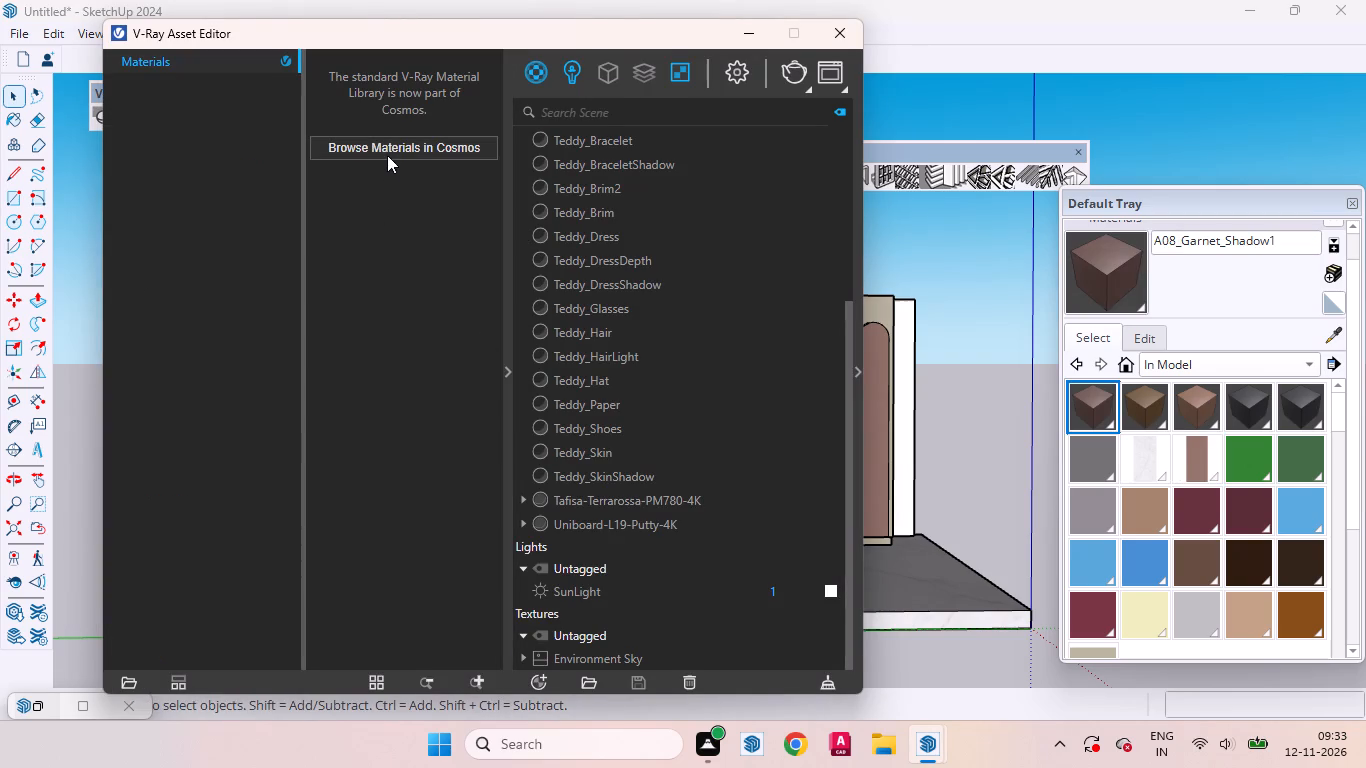
Open the Chaos Cosmos browser, show the downloaded Decorations models under 3D Models, Accessories, and put the V-Ray Asset Editor away.
click(389, 148)
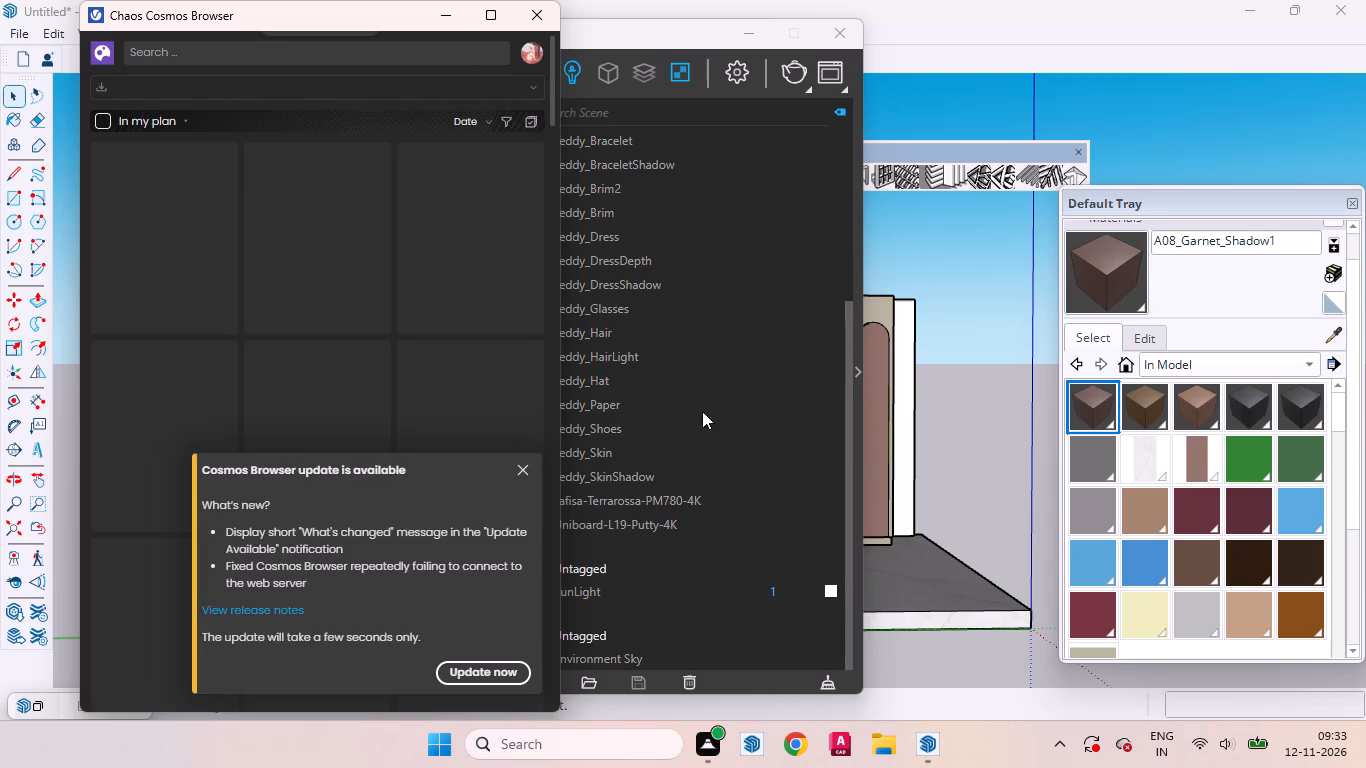
click(522, 466)
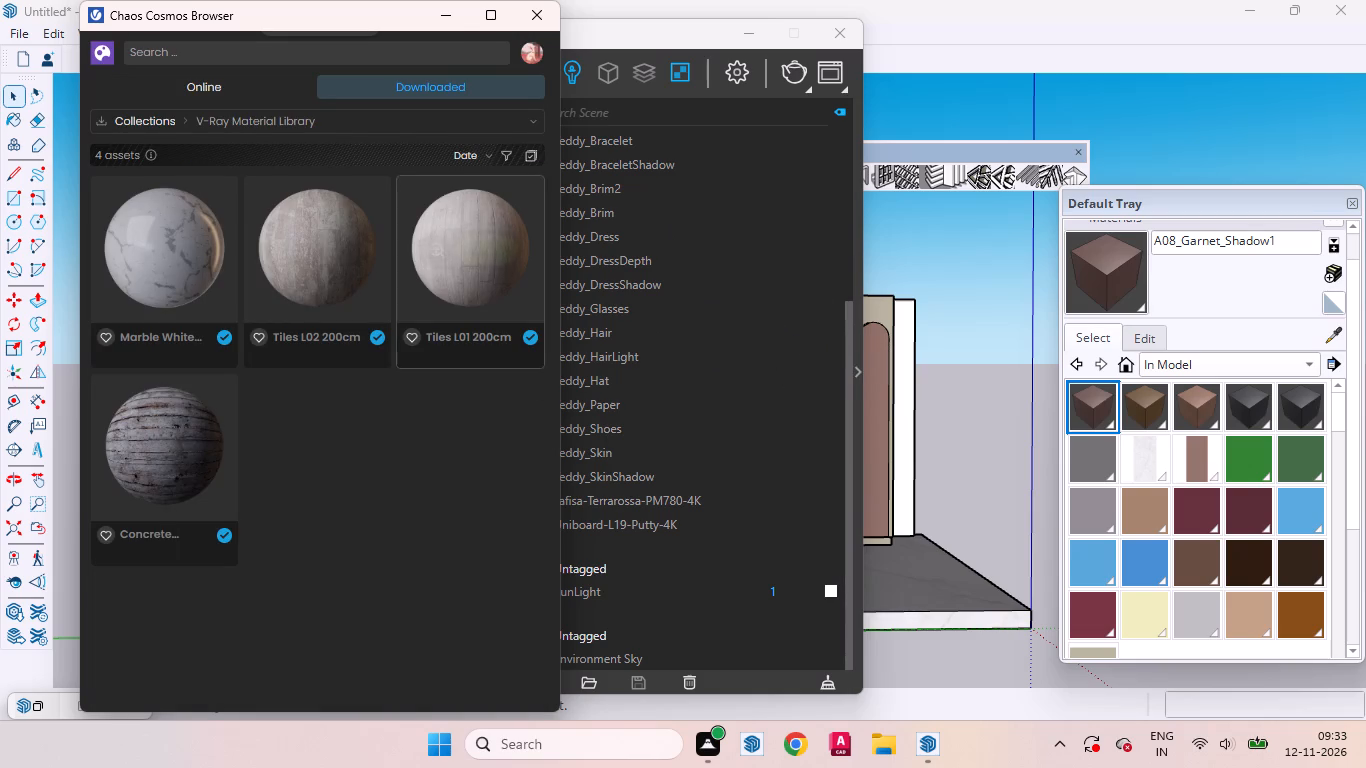
click(529, 119)
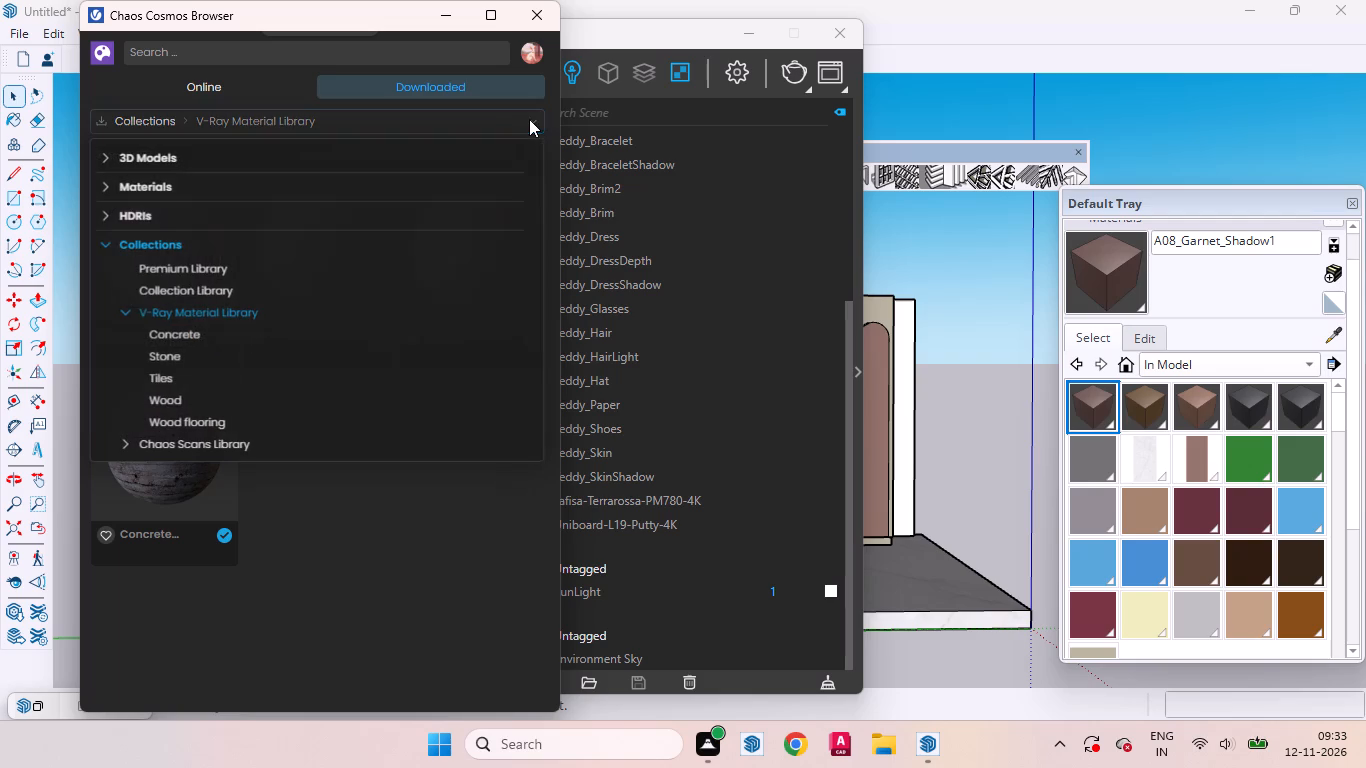
click(164, 154)
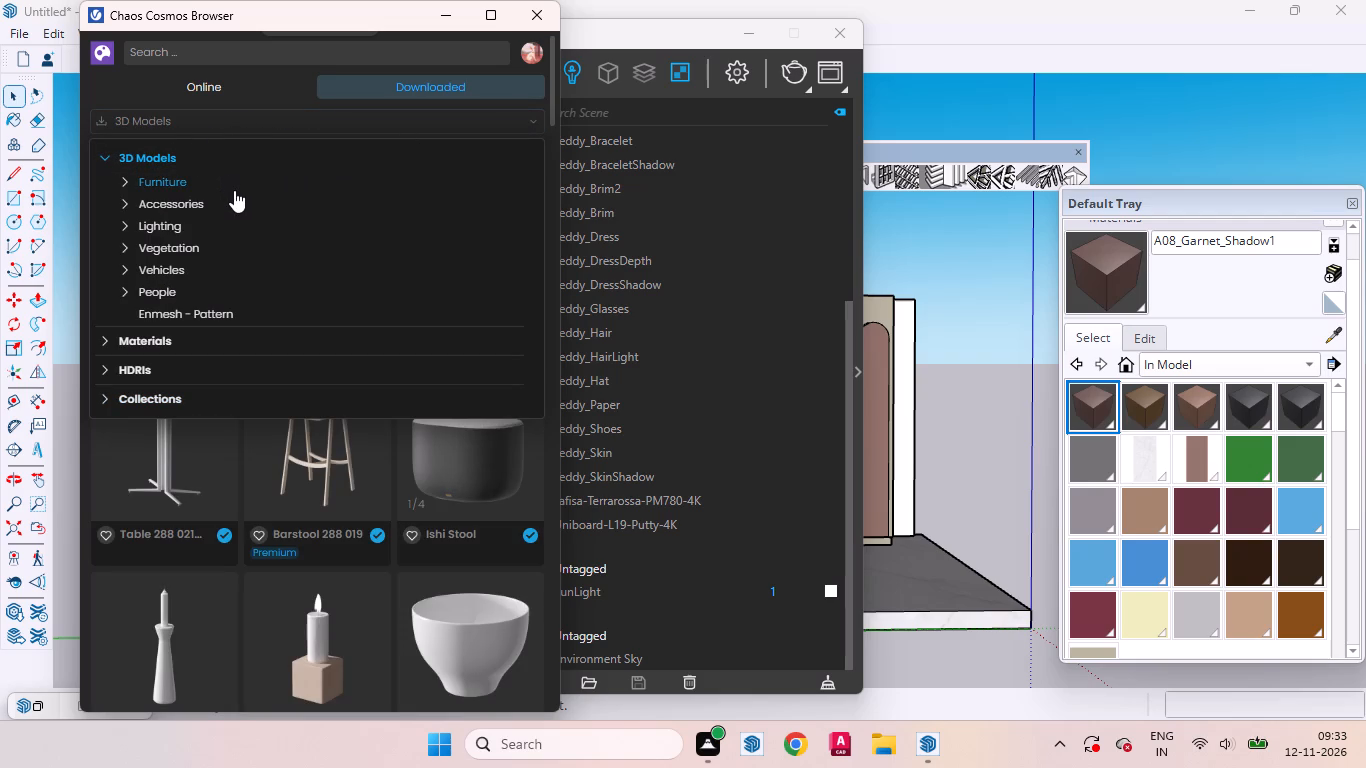
click(208, 199)
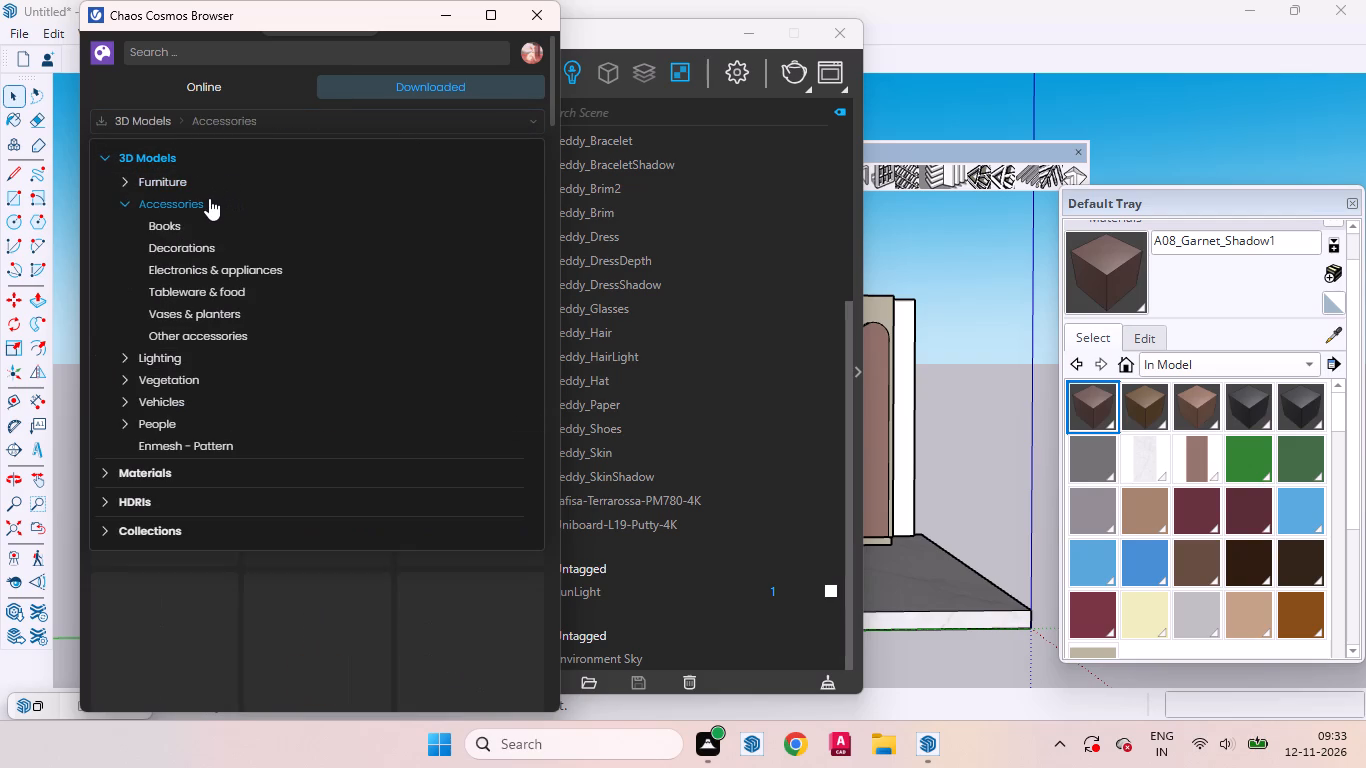
click(209, 242)
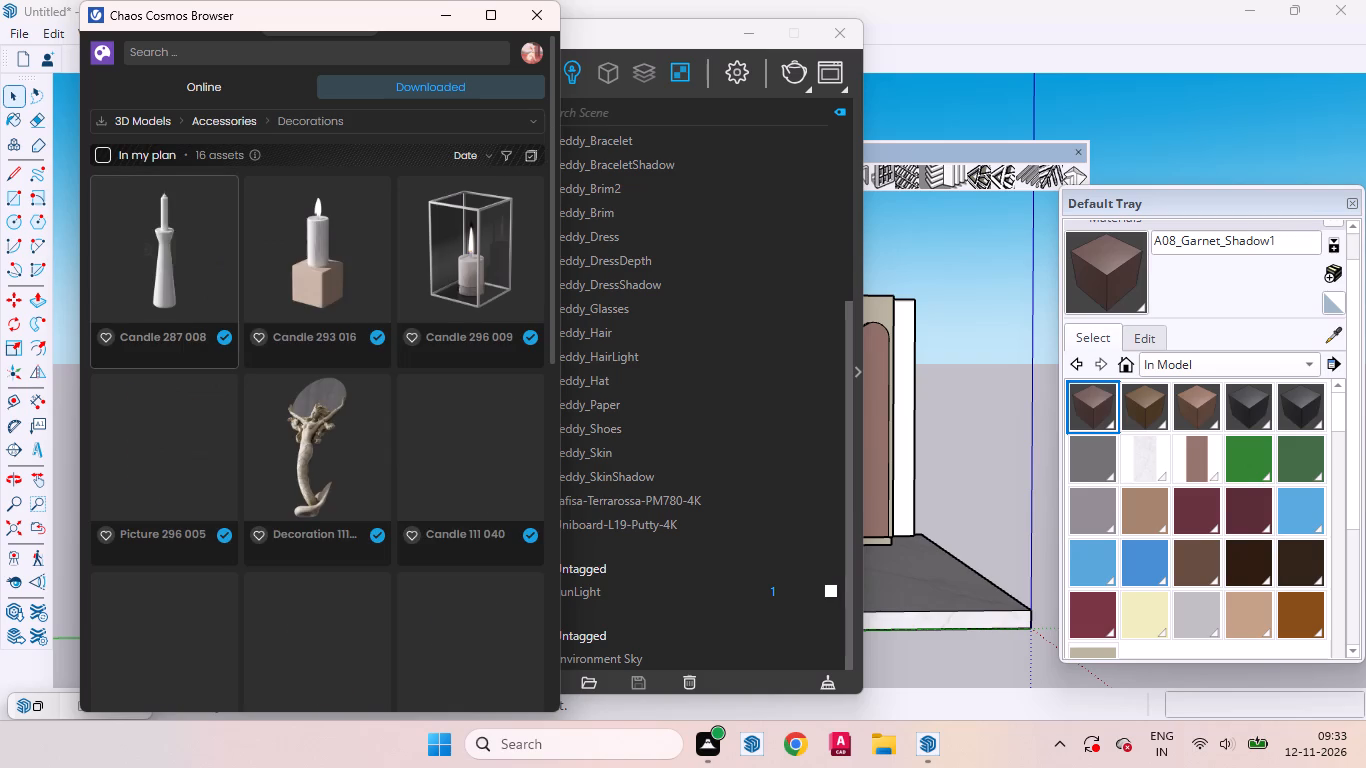
click(410, 90)
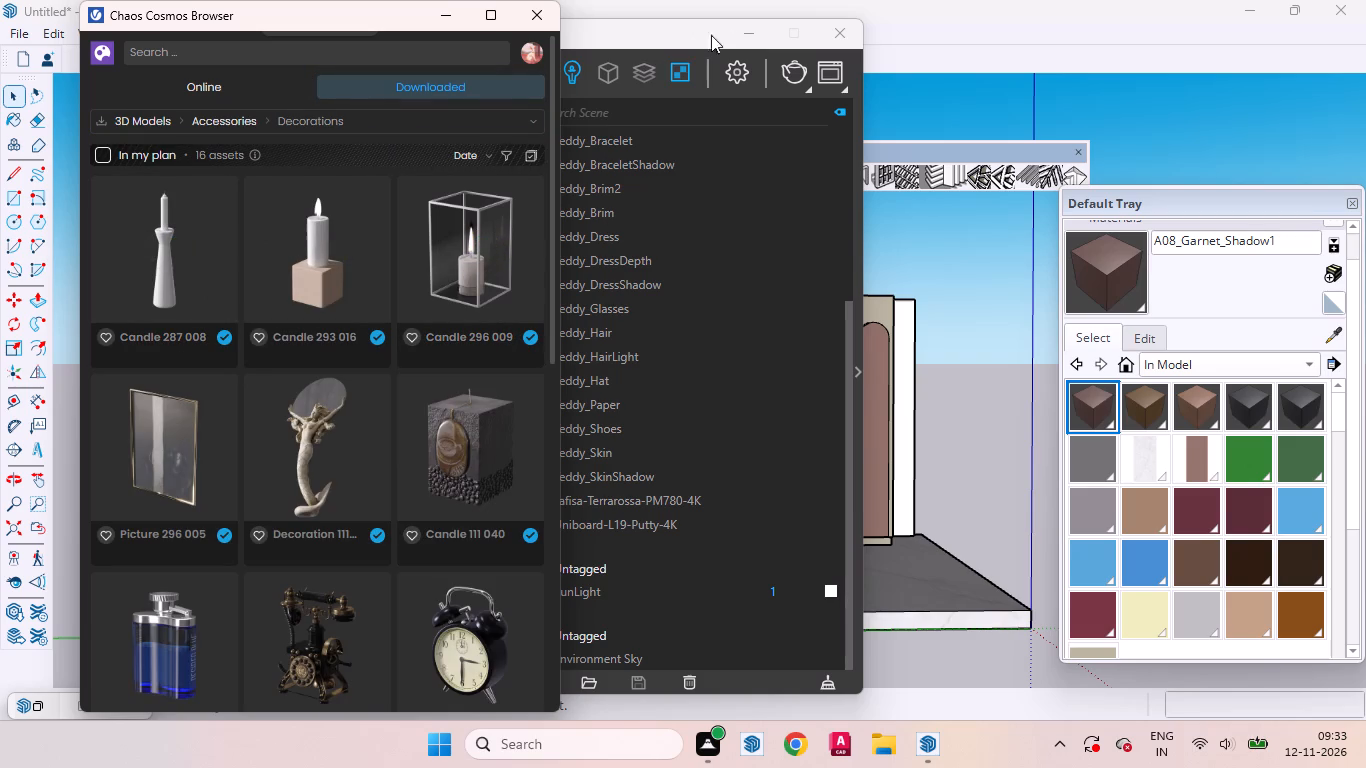
click(754, 32)
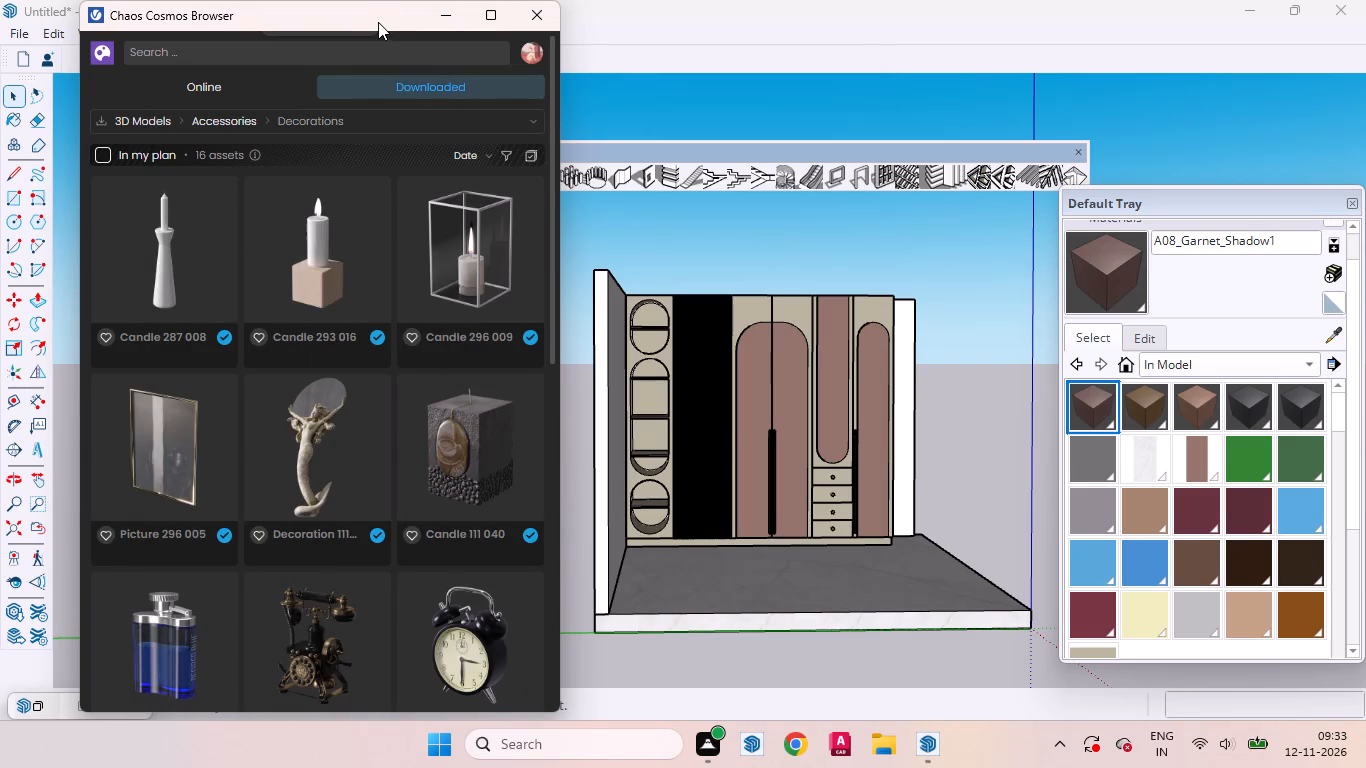
Import the Interior Props 221 025 relief panel from Cosmos and place one copy in the lower square compartment of the wardrobe's tall open niche.
scroll(632, 407, up, 4)
scroll(820, 469, down, 3)
scroll(662, 422, up, 4)
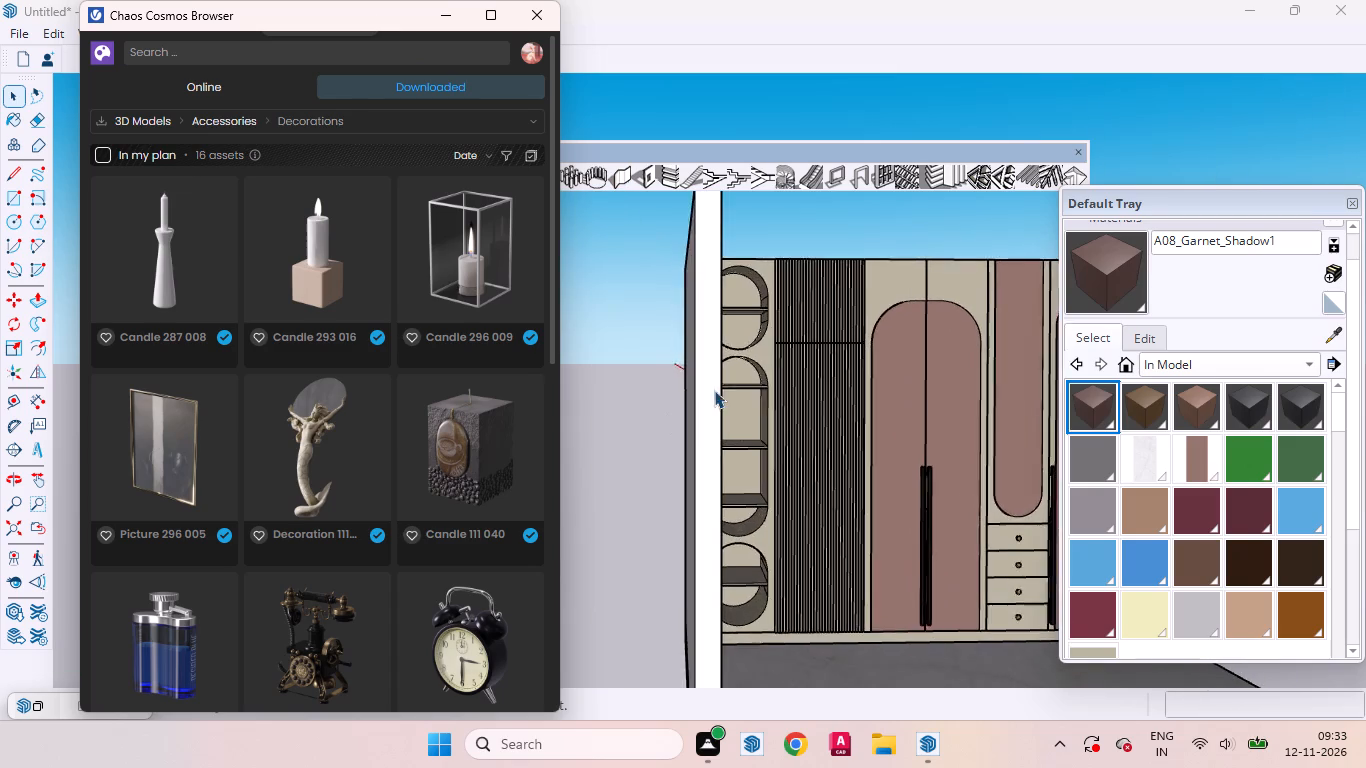
scroll(714, 390, up, 4)
middle_drag(711, 419, 672, 422)
scroll(720, 373, down, 3)
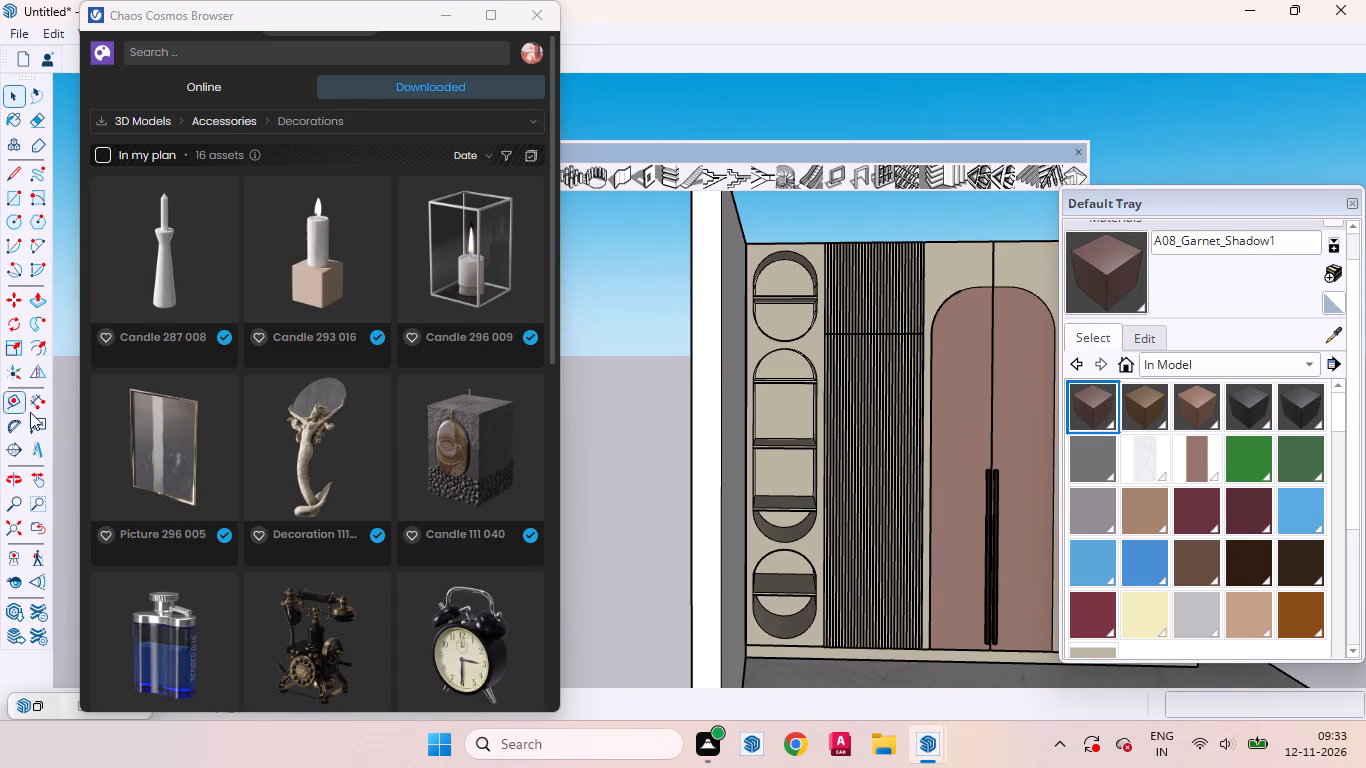
scroll(99, 389, down, 6)
scroll(234, 399, down, 1)
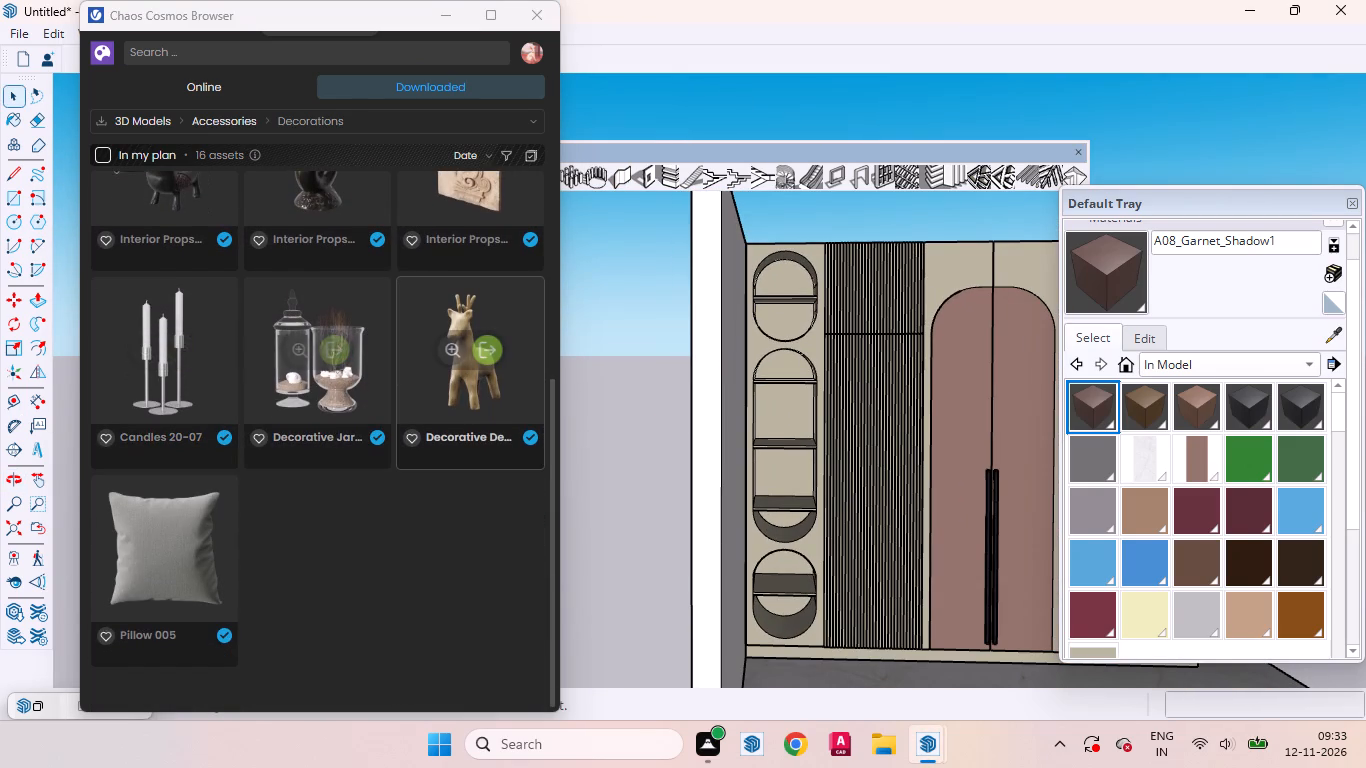
scroll(402, 410, up, 1)
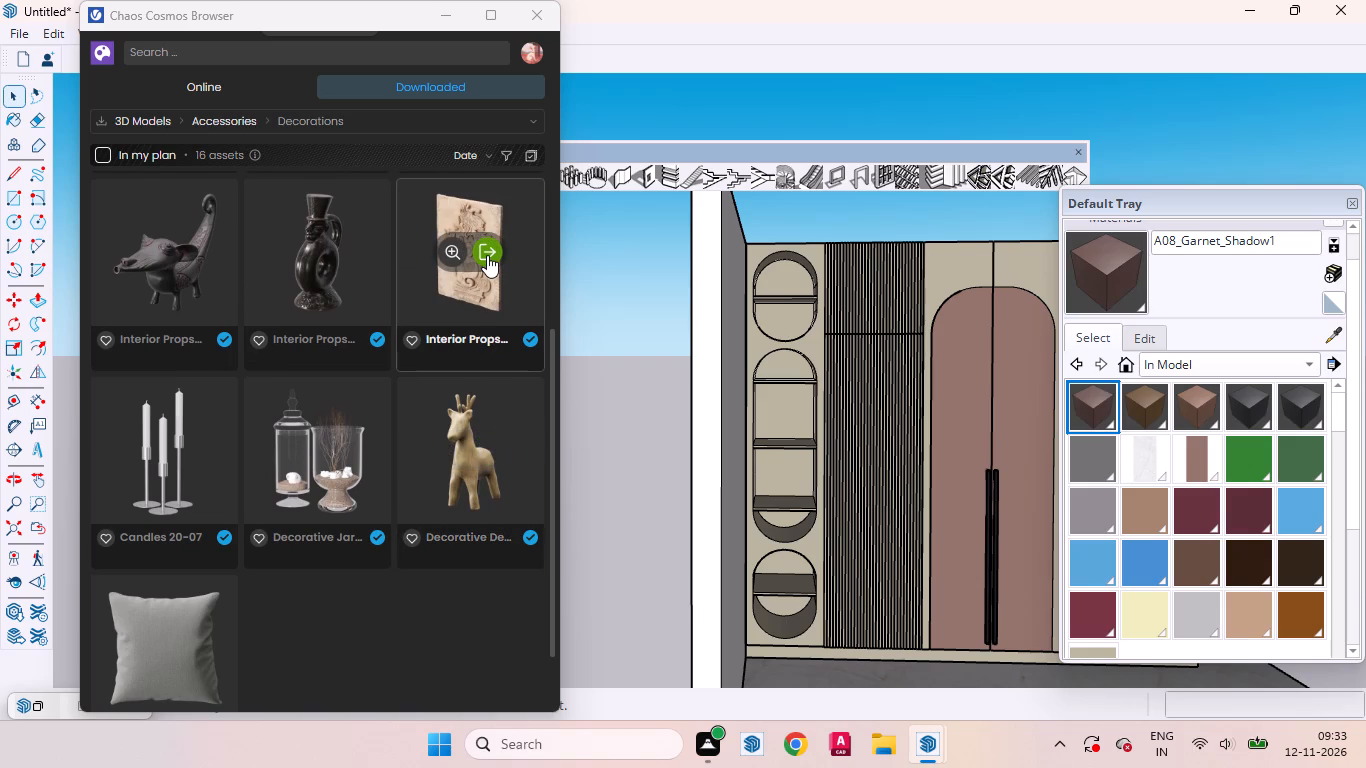
click(487, 255)
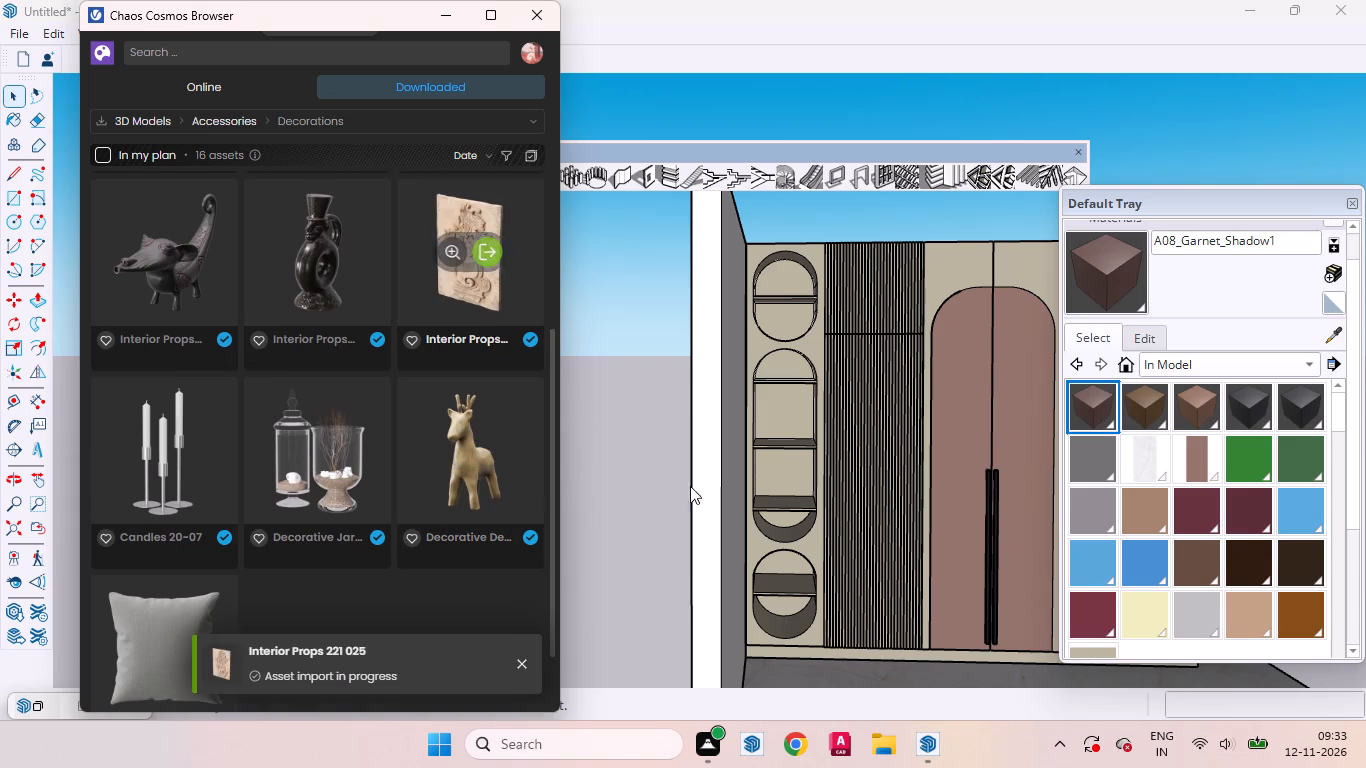
scroll(822, 582, up, 10)
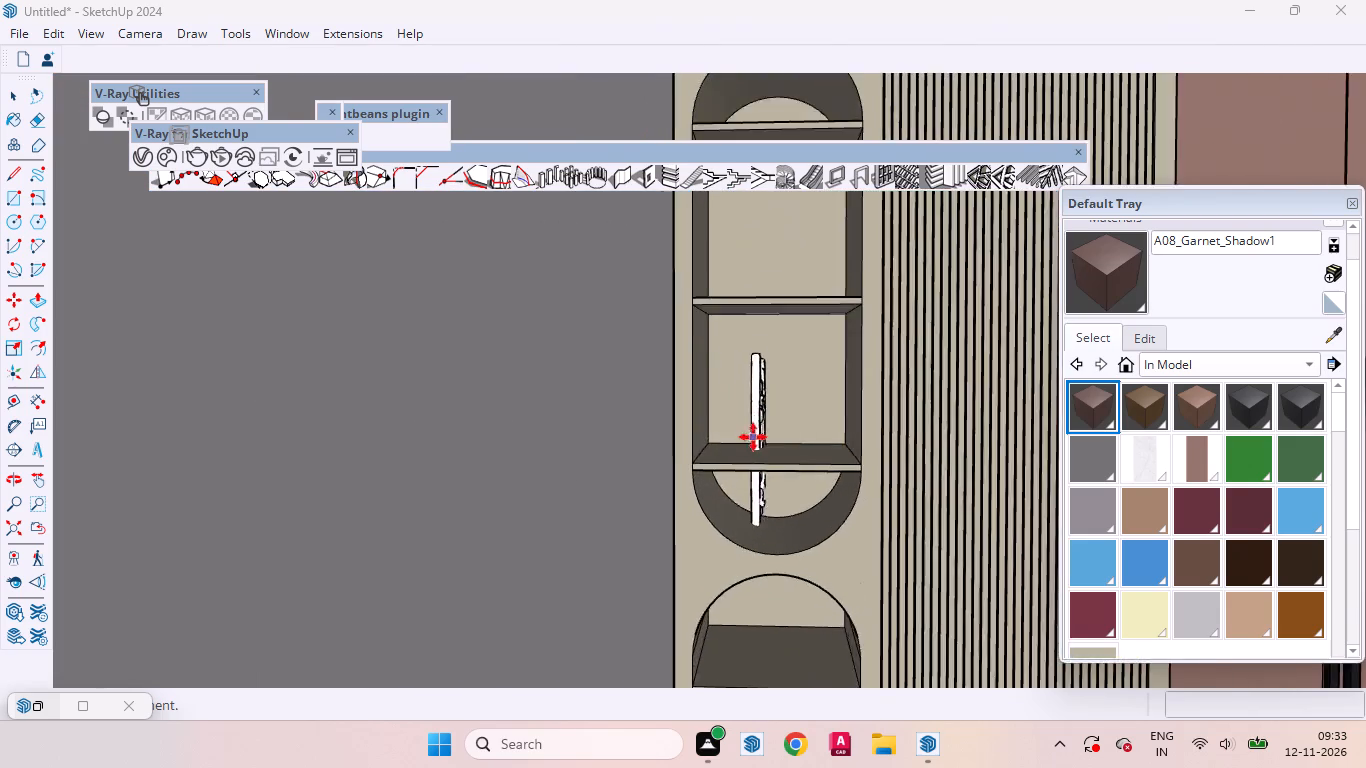
scroll(753, 437, up, 3)
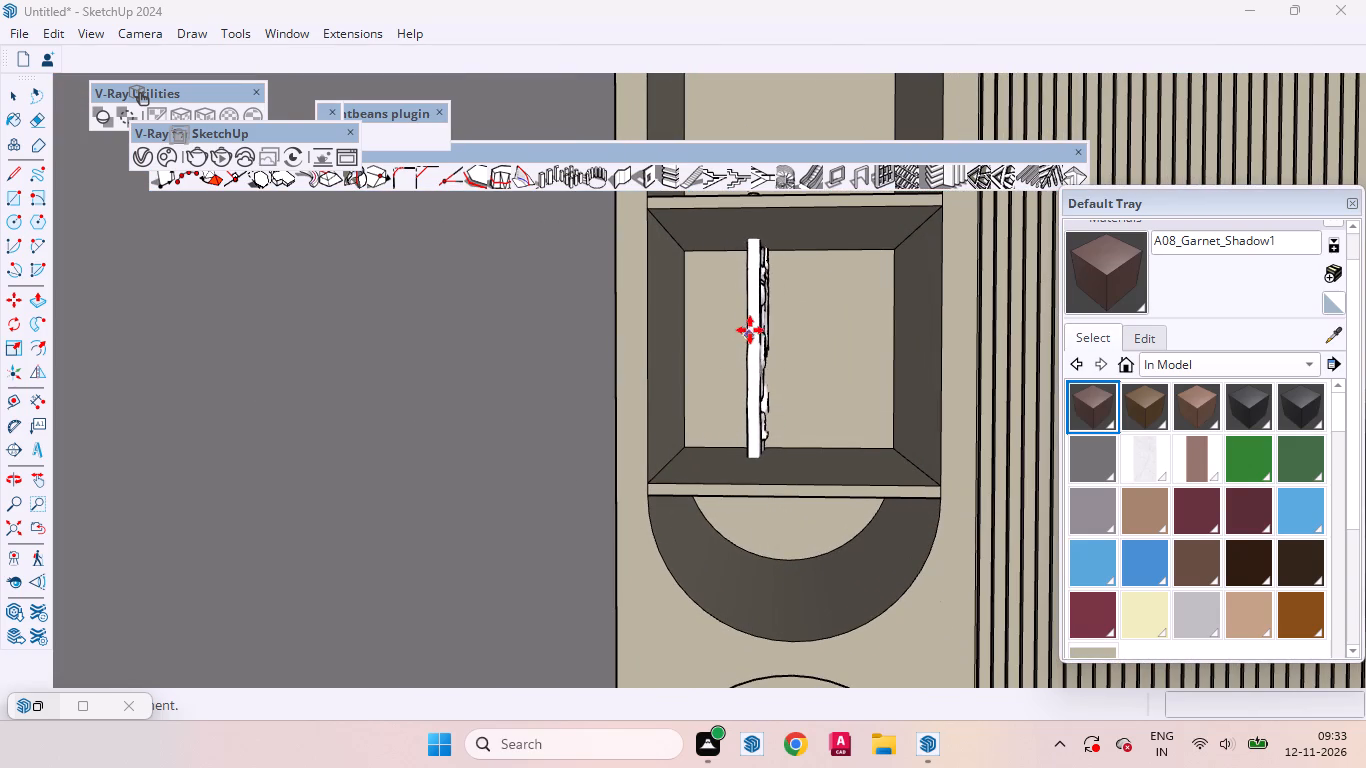
scroll(743, 359, down, 3)
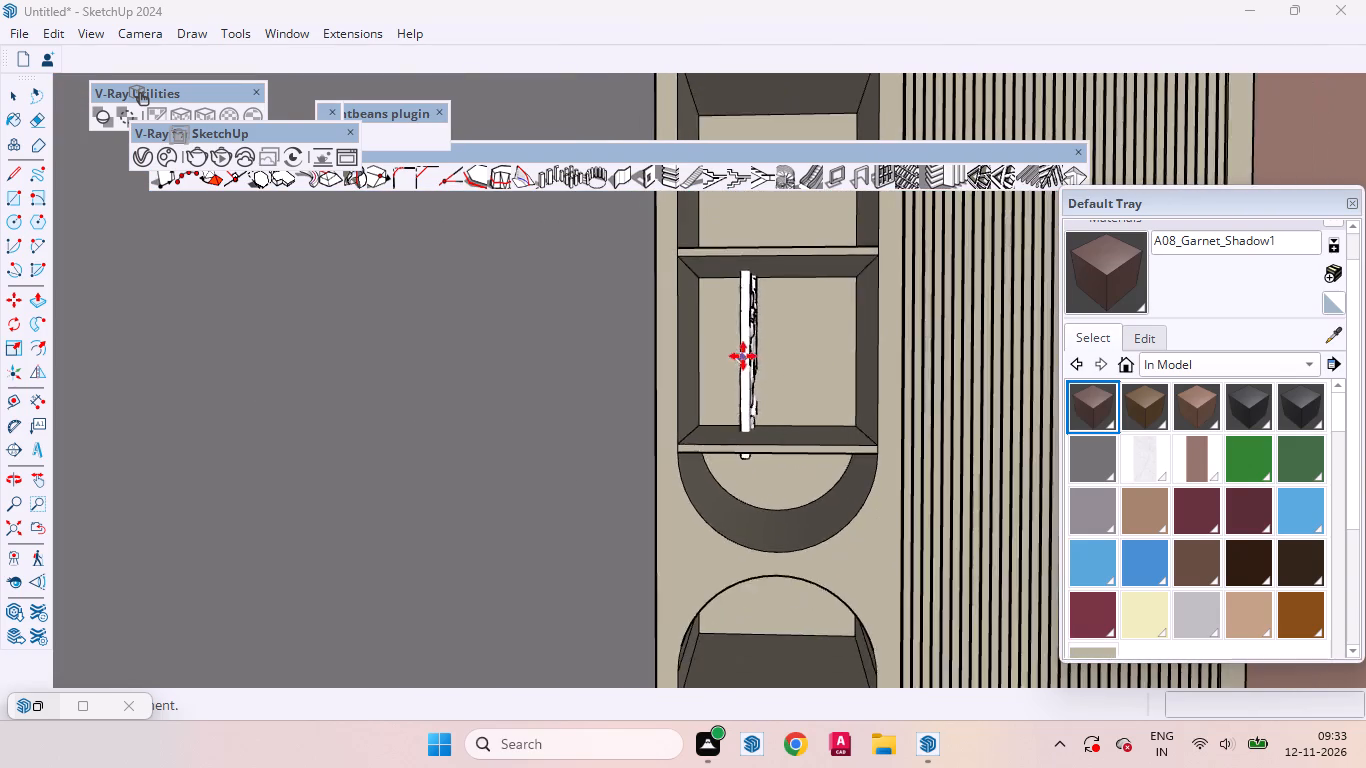
scroll(743, 356, down, 8)
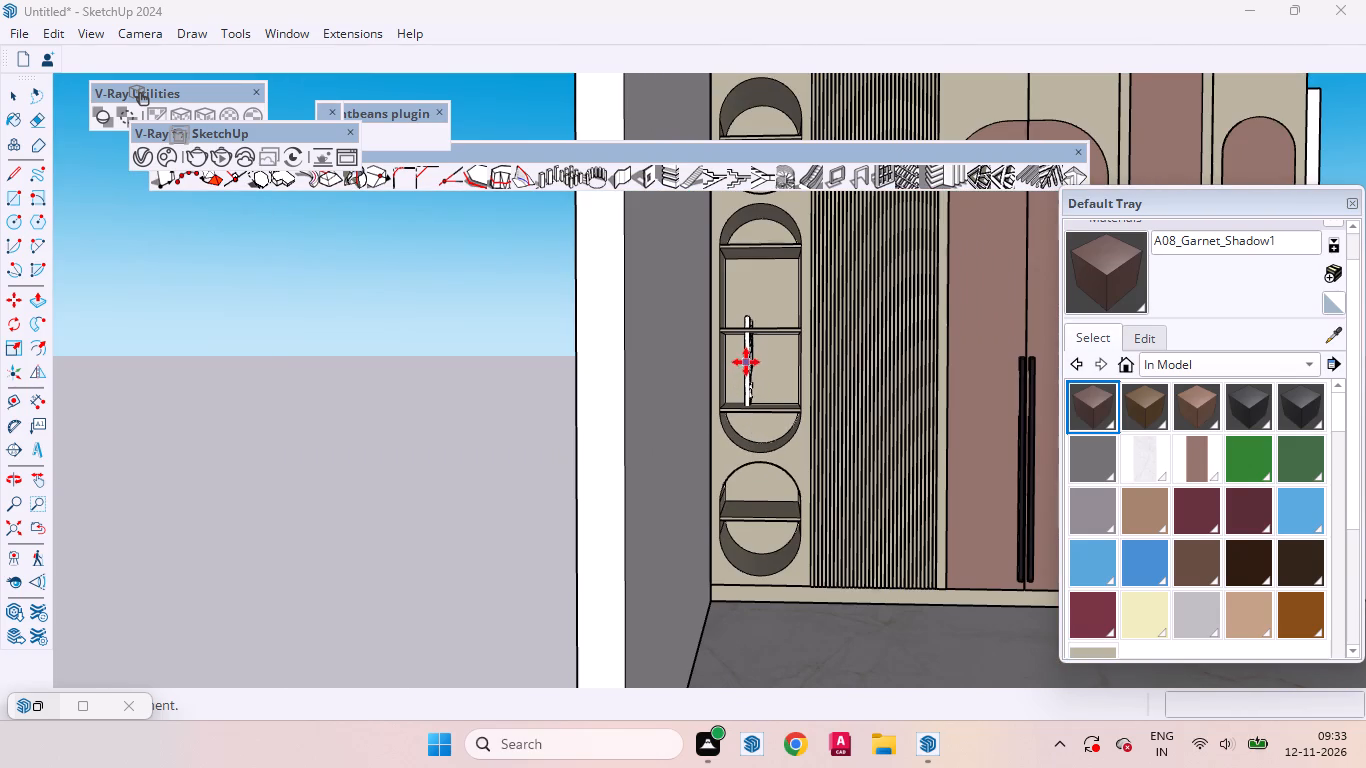
click(746, 360)
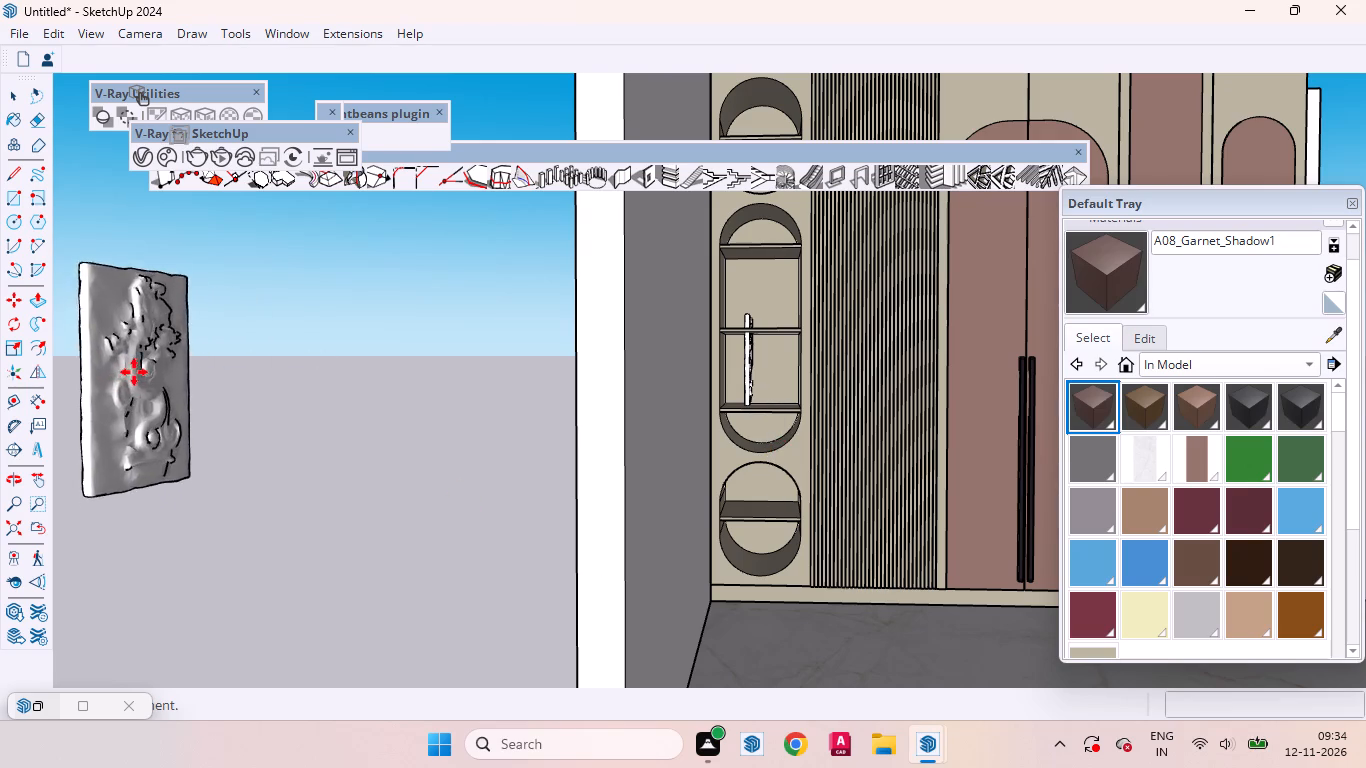
click(19, 96)
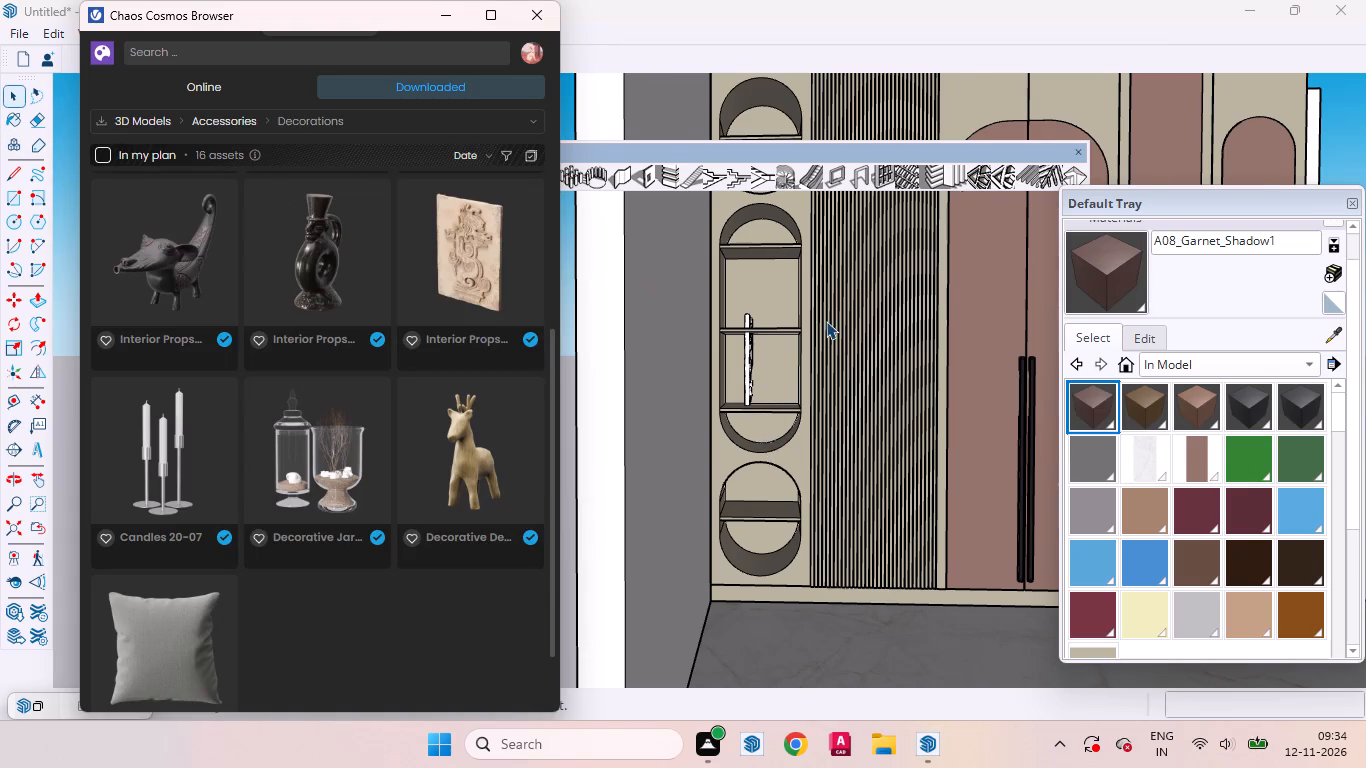
Move the relief panel about 1' 2" toward the front of its shelf in the tall open niche.
scroll(826, 321, up, 6)
scroll(792, 348, down, 4)
middle_drag(827, 345, 659, 395)
scroll(757, 359, up, 3)
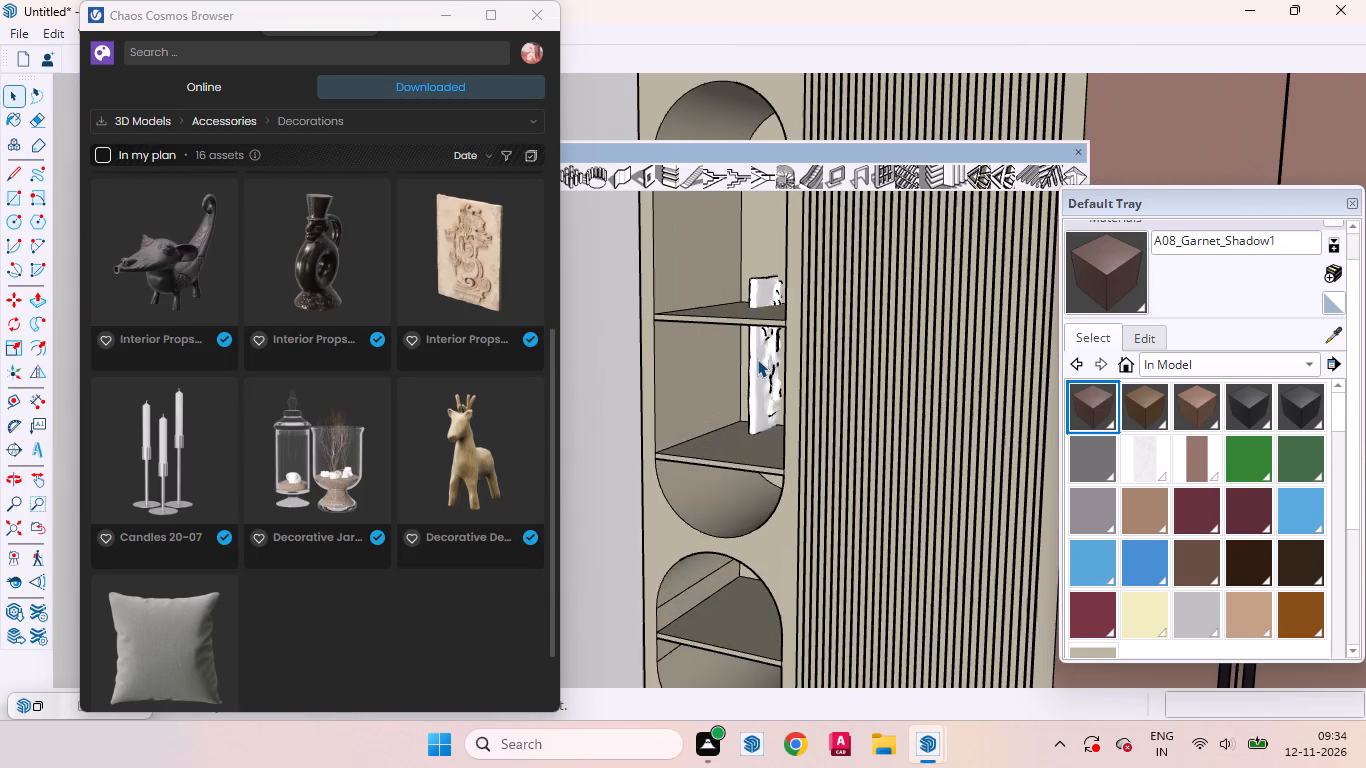
click(758, 359)
scroll(753, 397, up, 4)
middle_drag(785, 426, 1043, 448)
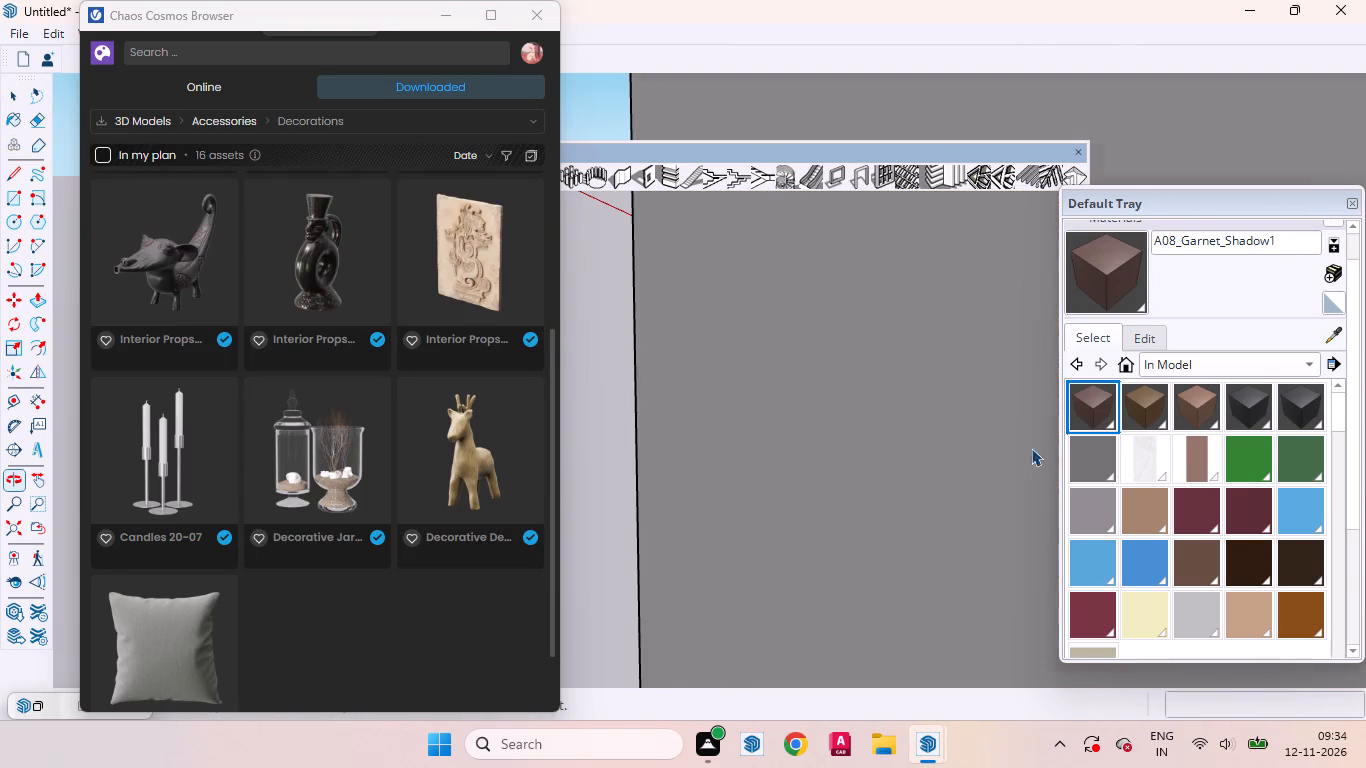
click(42, 528)
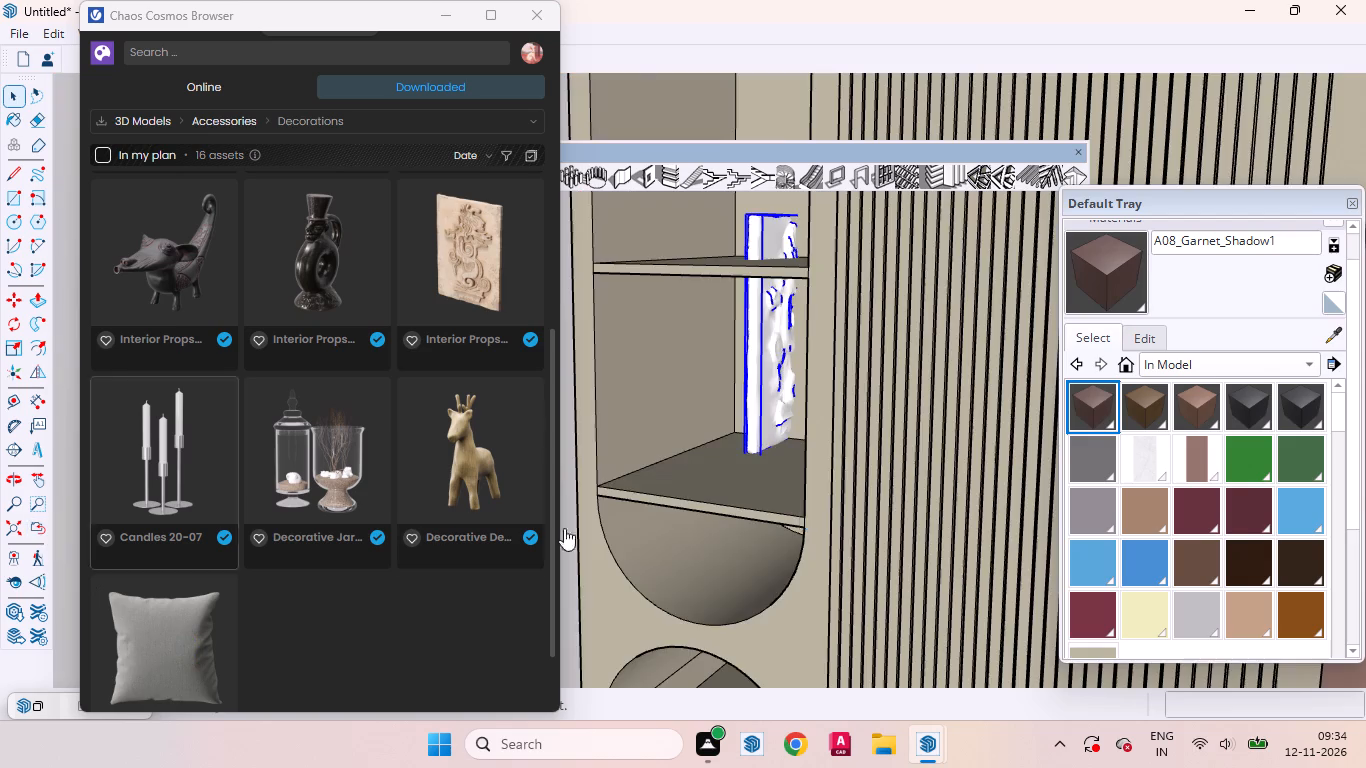
scroll(890, 485, down, 8)
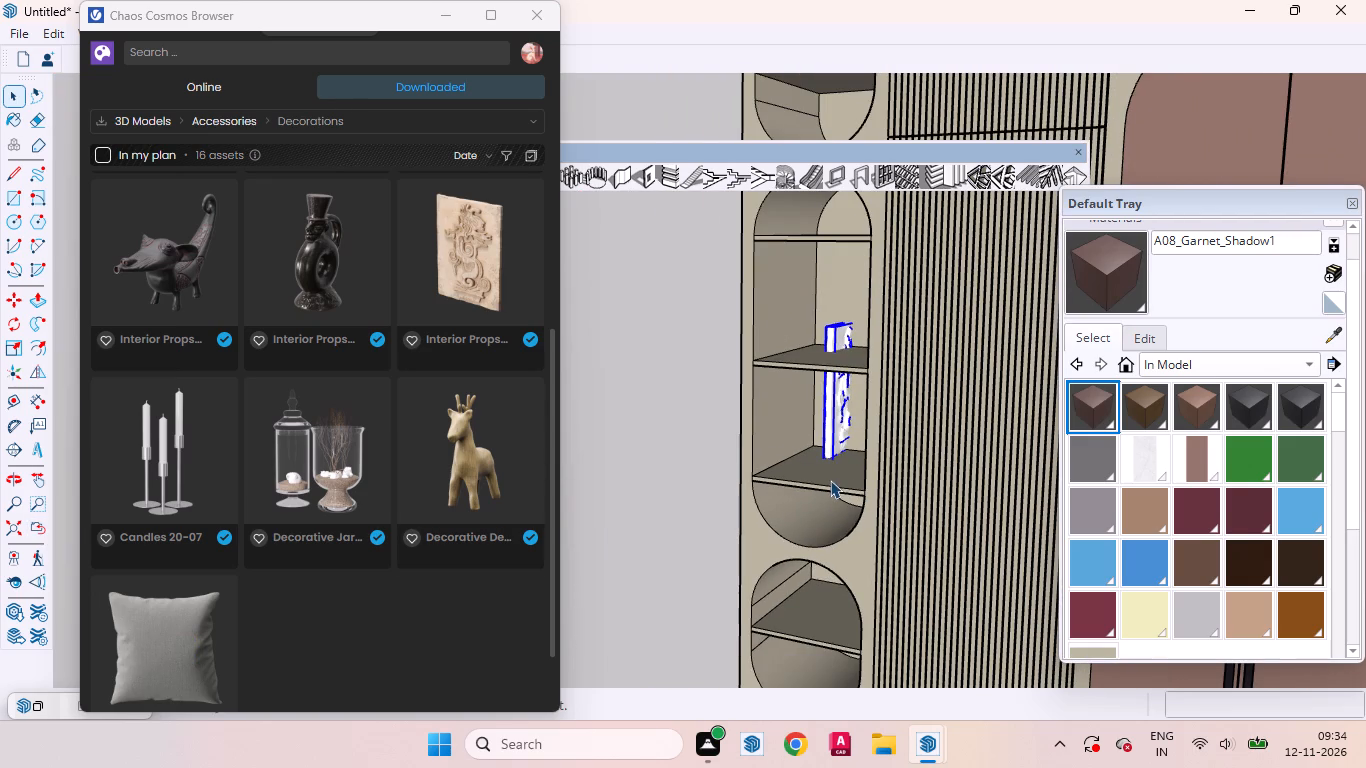
key(m)
scroll(842, 461, up, 7)
click(849, 460)
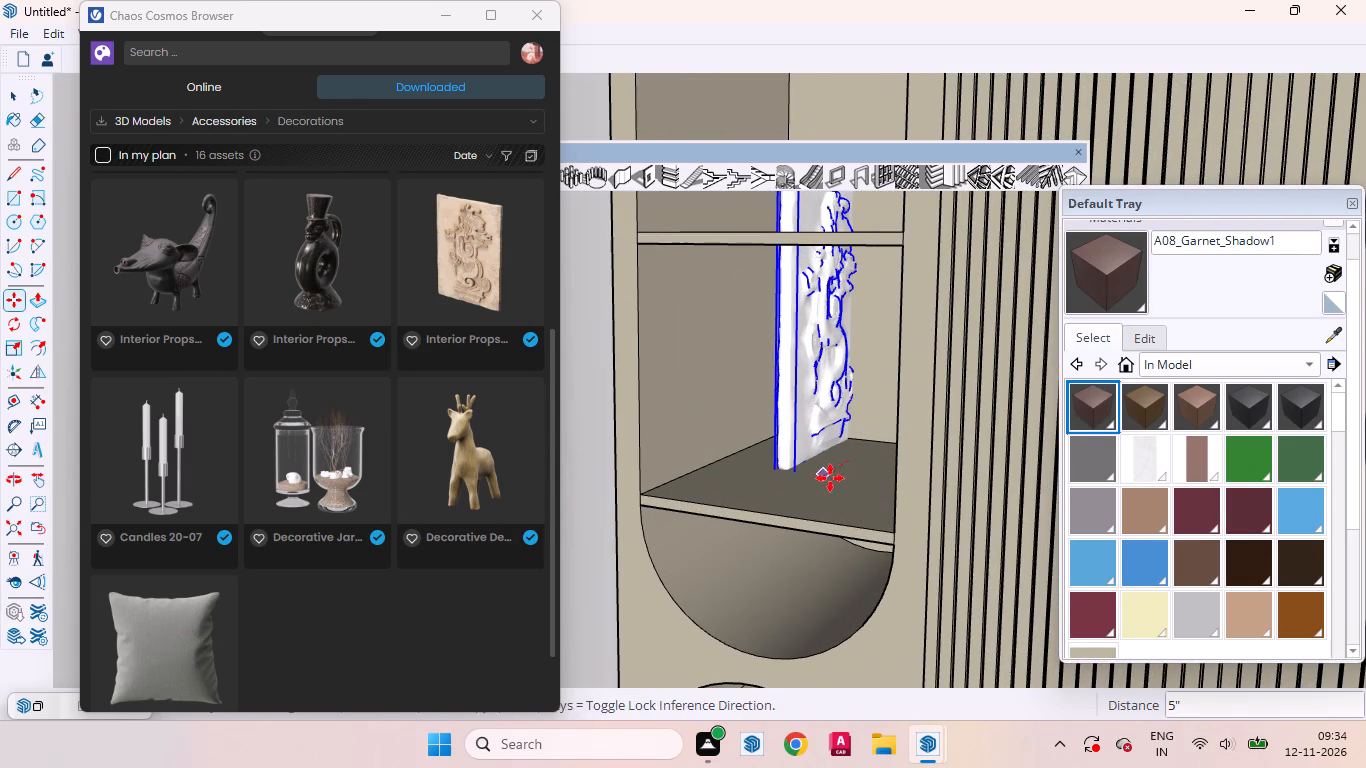
click(759, 506)
scroll(883, 522, down, 6)
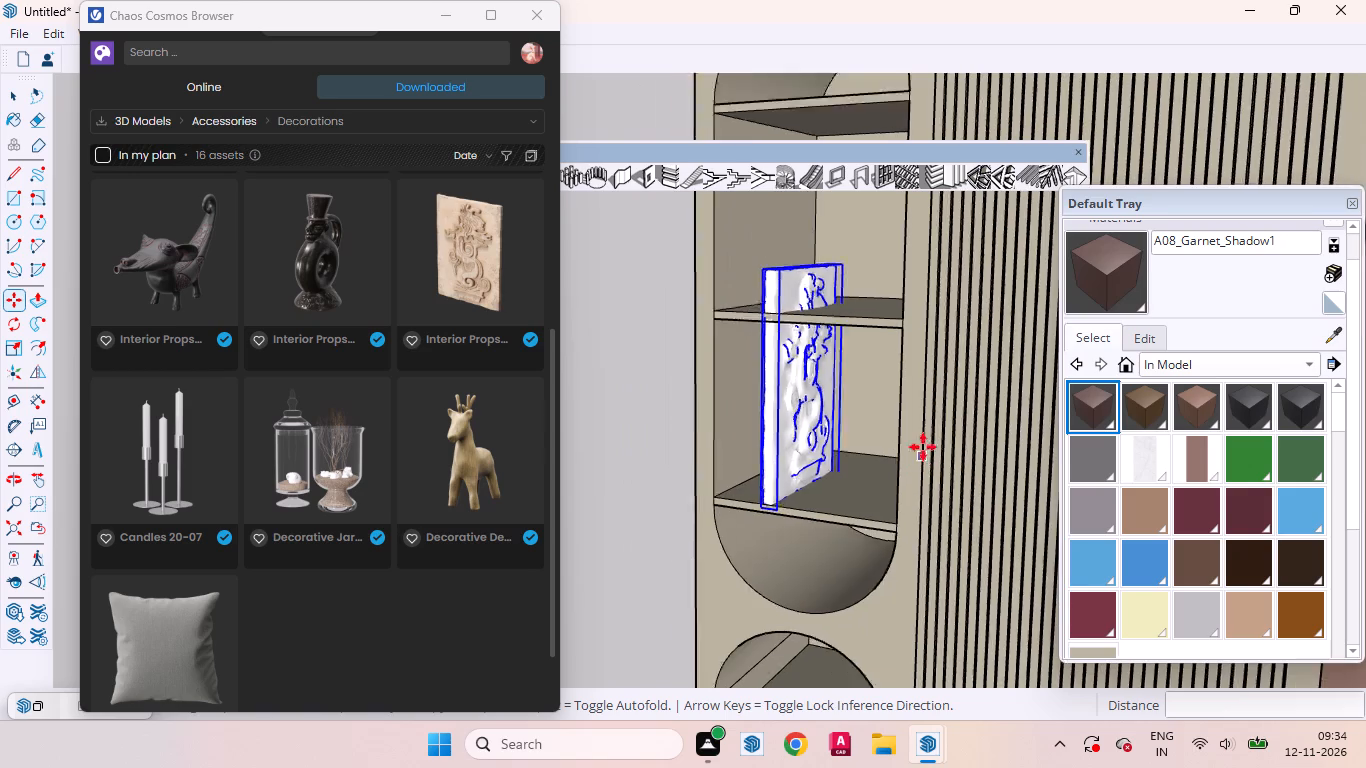
scroll(923, 447, down, 15)
key(space)
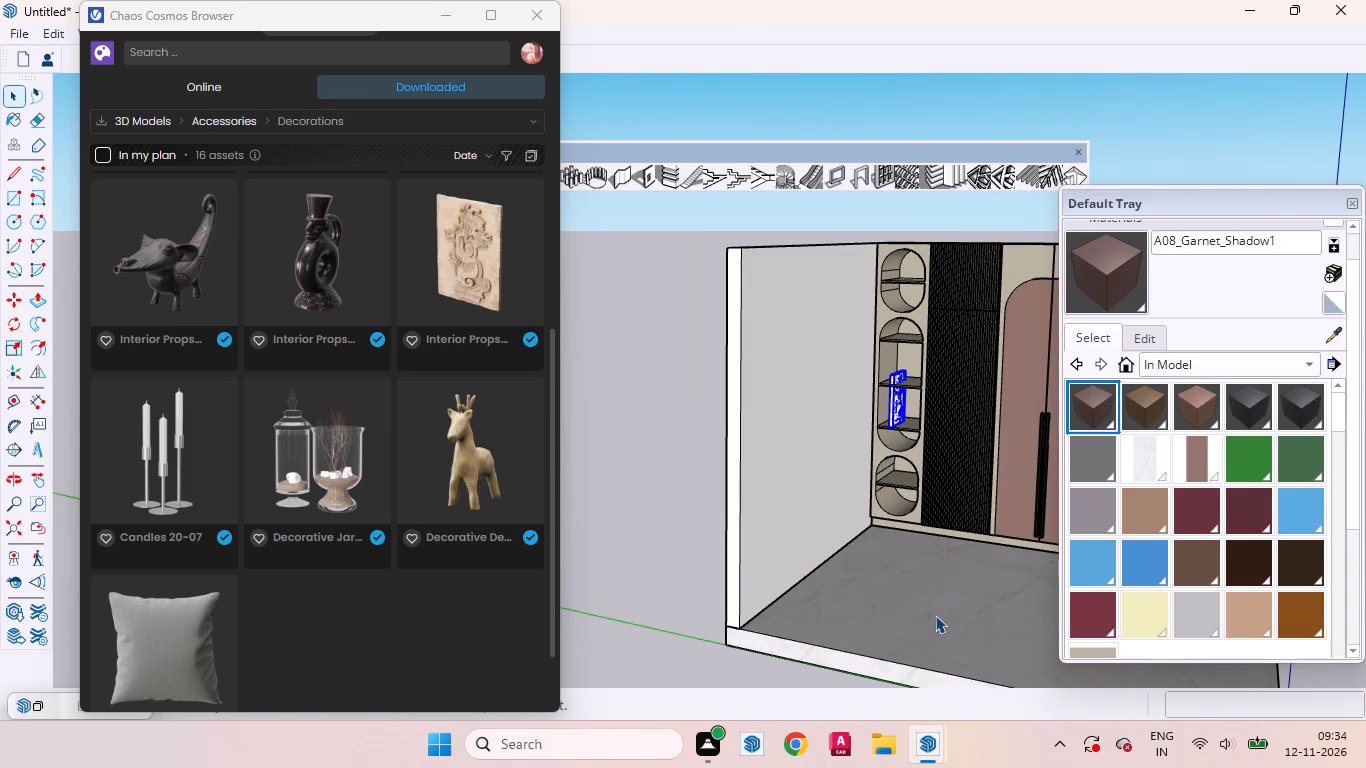
Scale the relief panel's height by about 0.79 along the blue axis to fit beneath the shelf above it.
key(s)
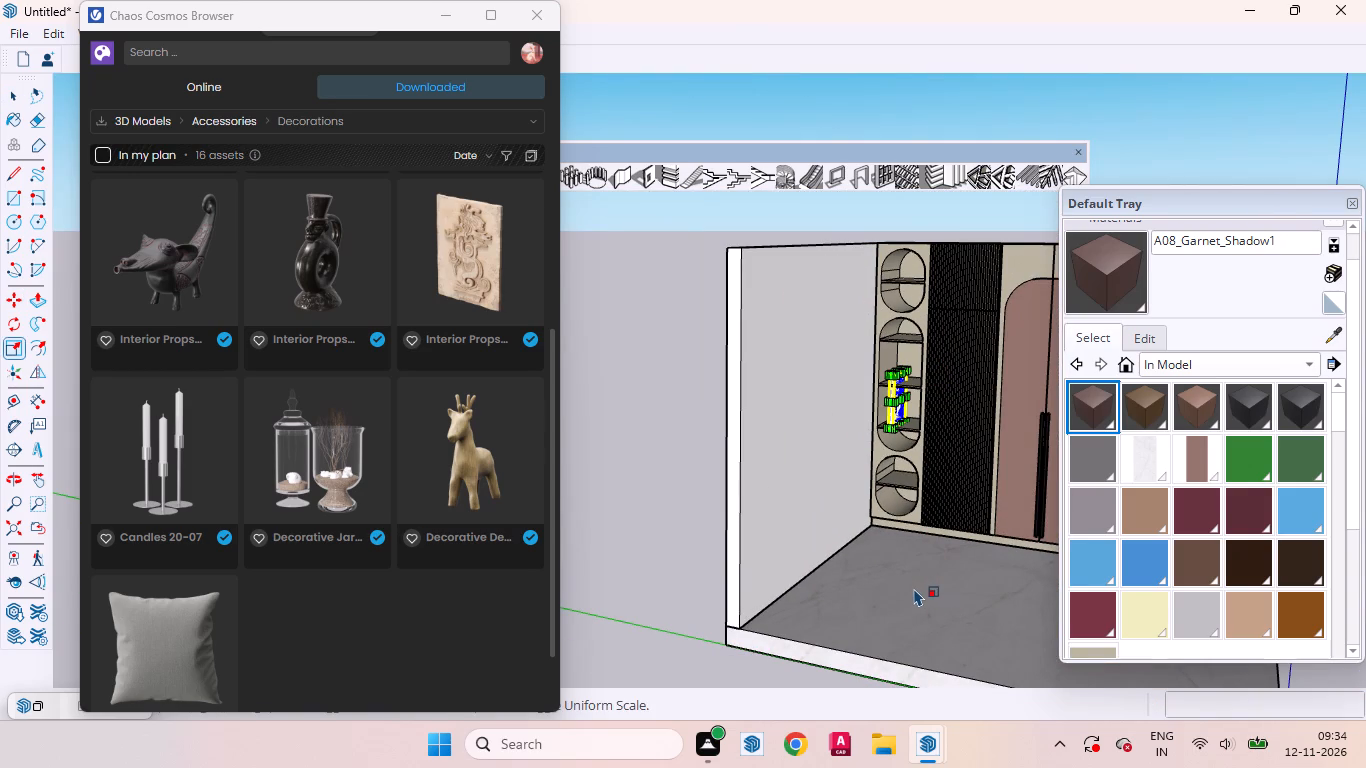
key(space)
key(s)
scroll(892, 364, up, 15)
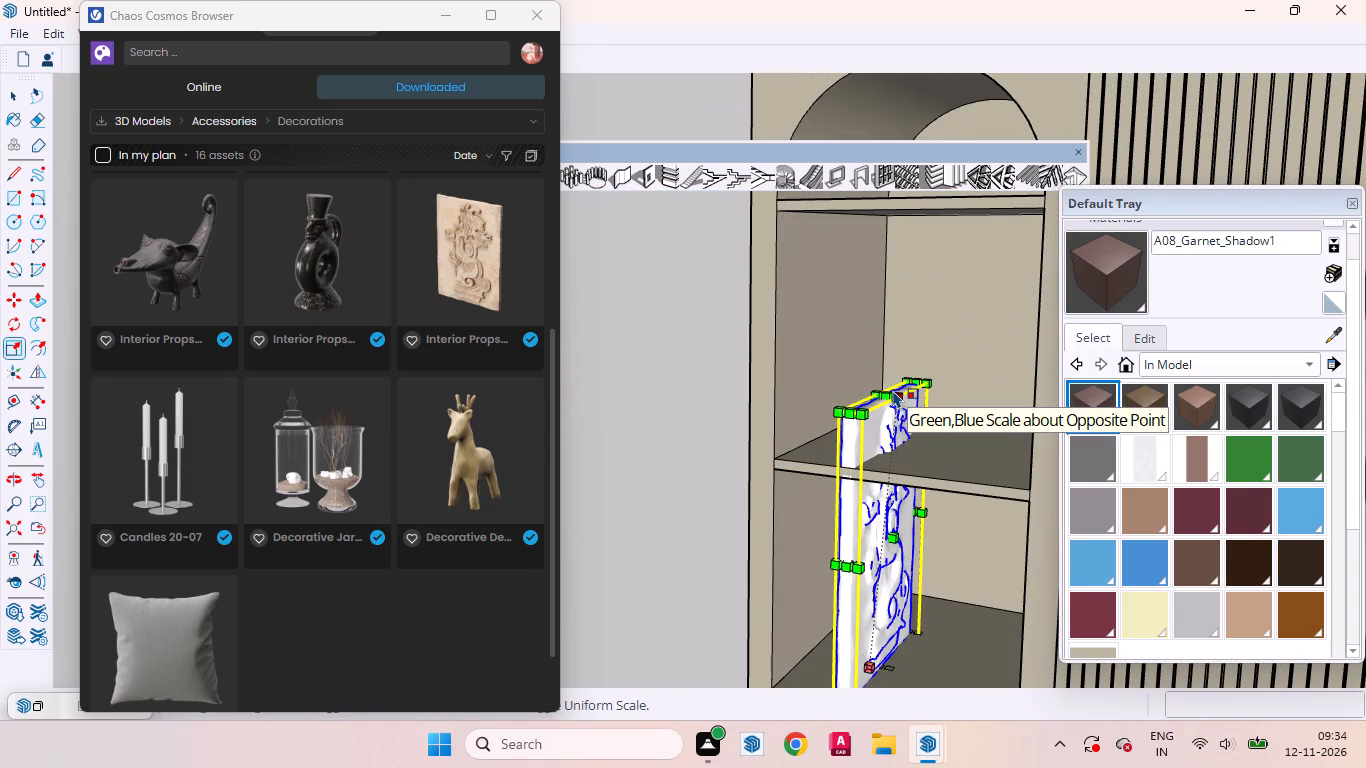
click(885, 390)
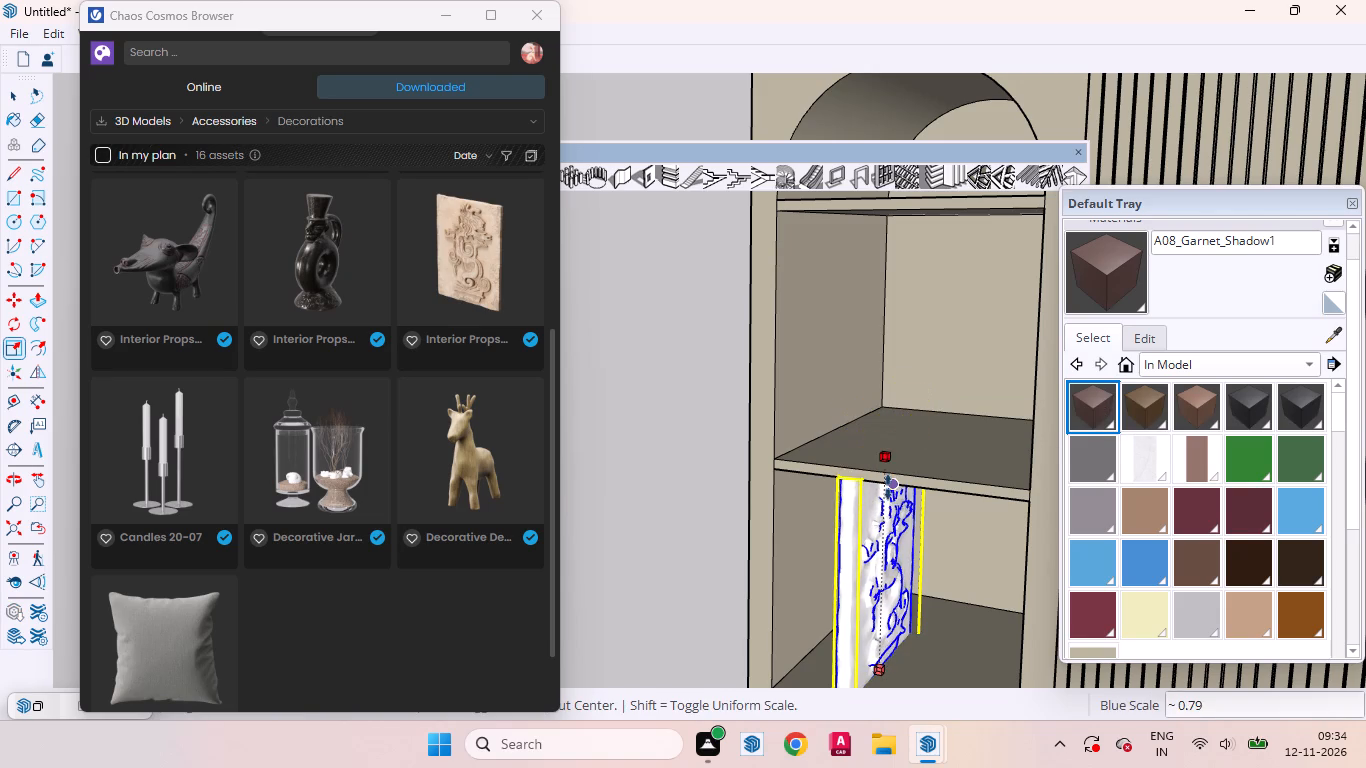
click(891, 488)
scroll(882, 433, down, 4)
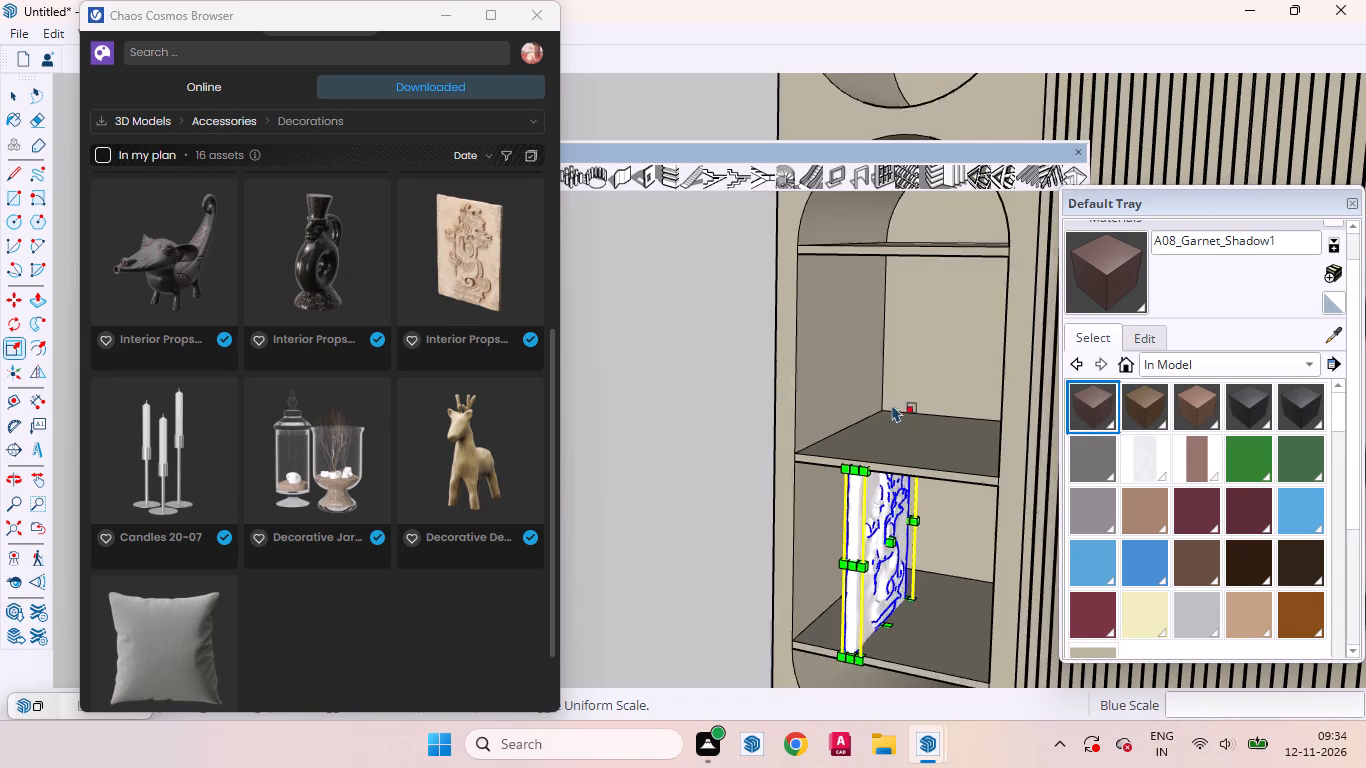
Scale the relief panel's width by about 0.89 along the red axis within its niche compartment.
middle_drag(898, 517, 777, 491)
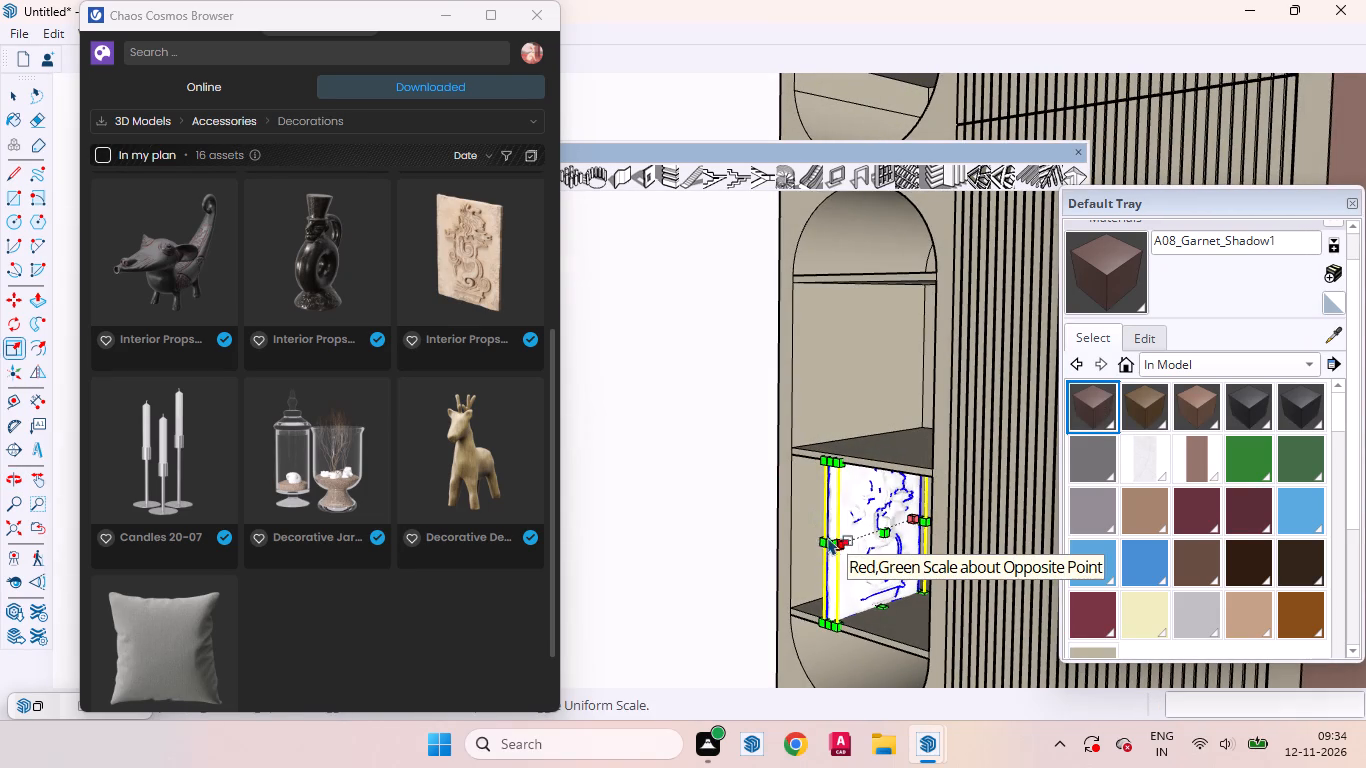
click(825, 537)
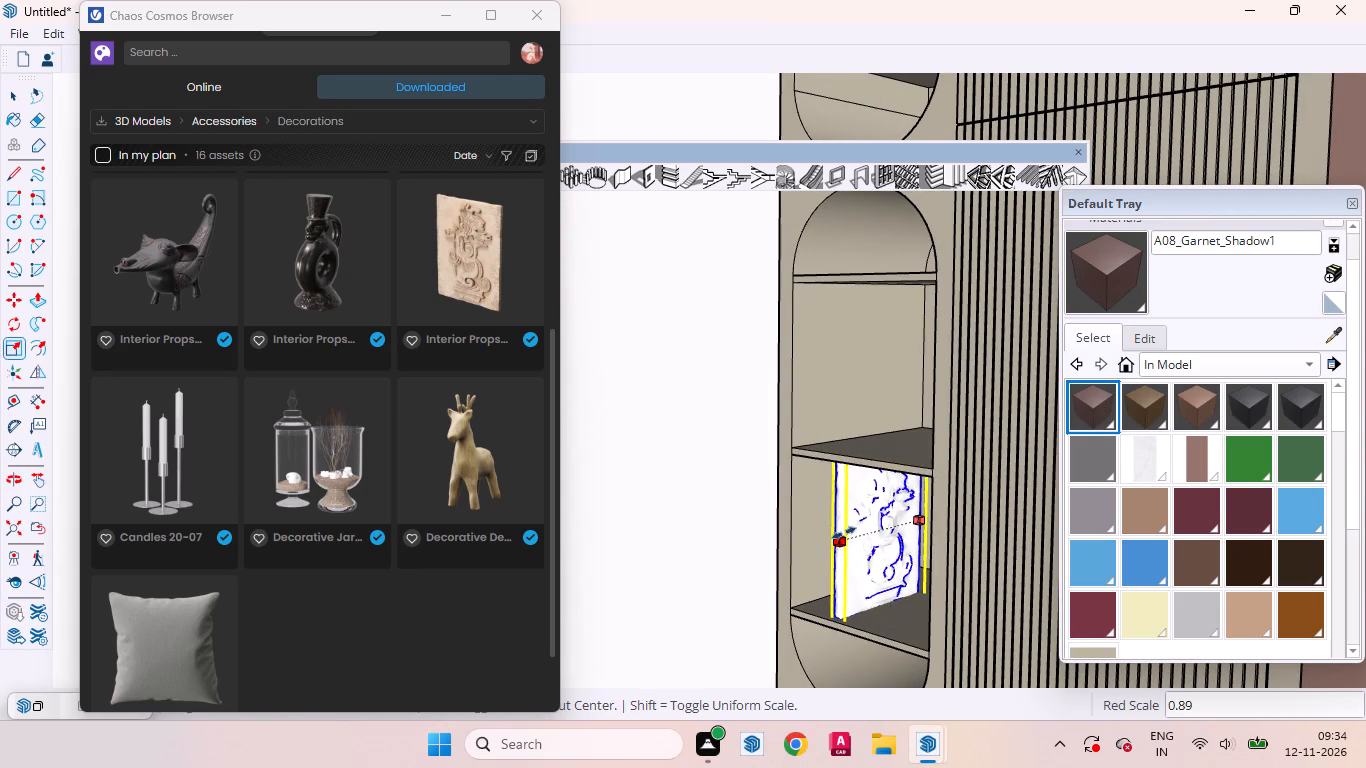
click(853, 531)
scroll(870, 420, down, 7)
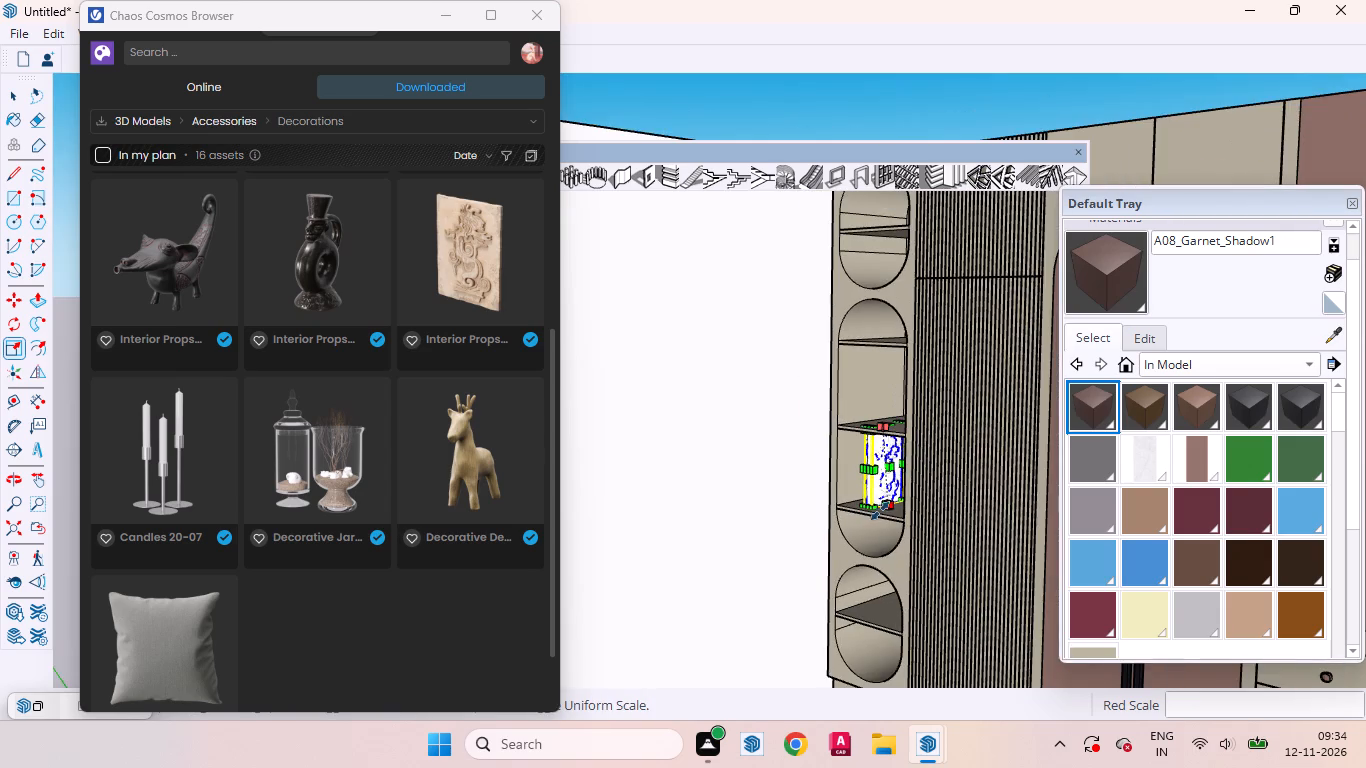
scroll(884, 505, up, 2)
key(space)
scroll(883, 378, down, 12)
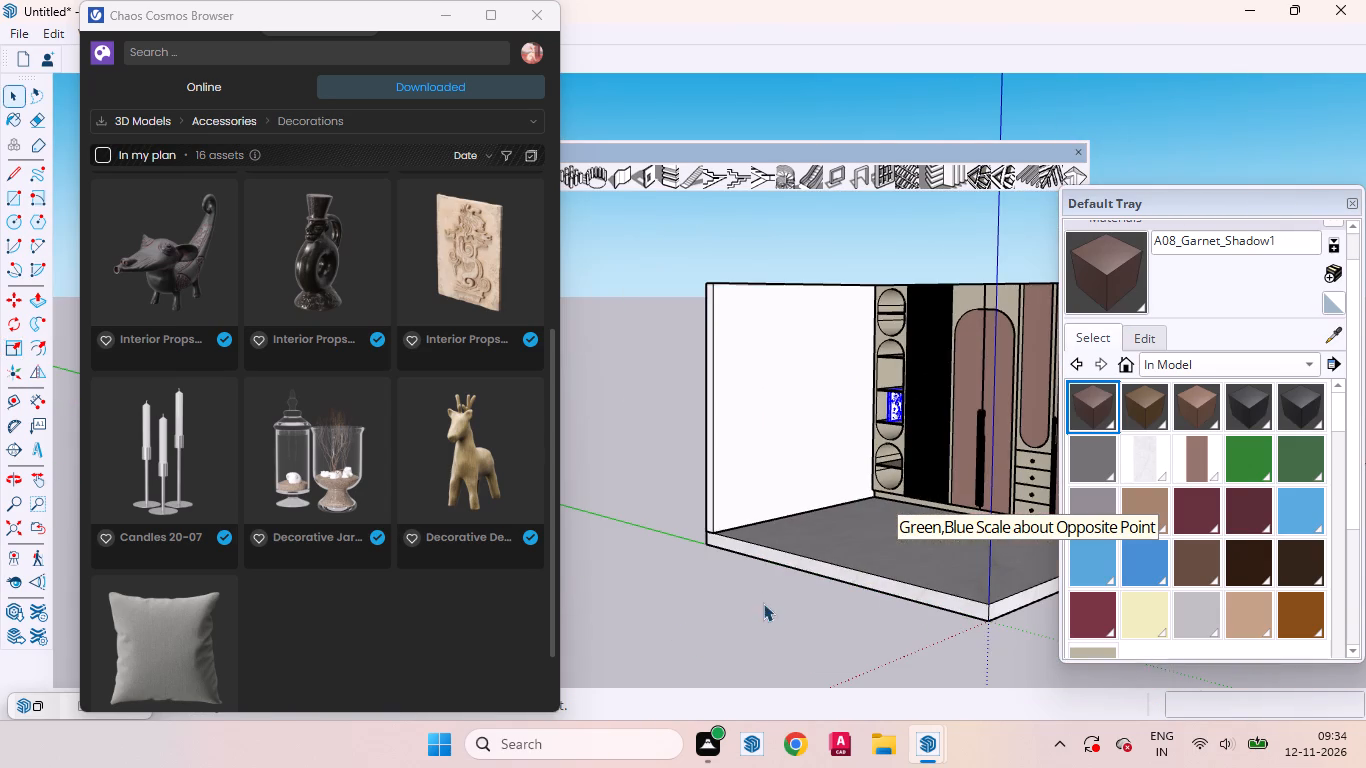
Select the relief panel in the lower square compartment of the wardrobe's tall open niche.
click(763, 605)
scroll(892, 399, up, 9)
middle_drag(864, 441, 1014, 487)
scroll(892, 429, up, 4)
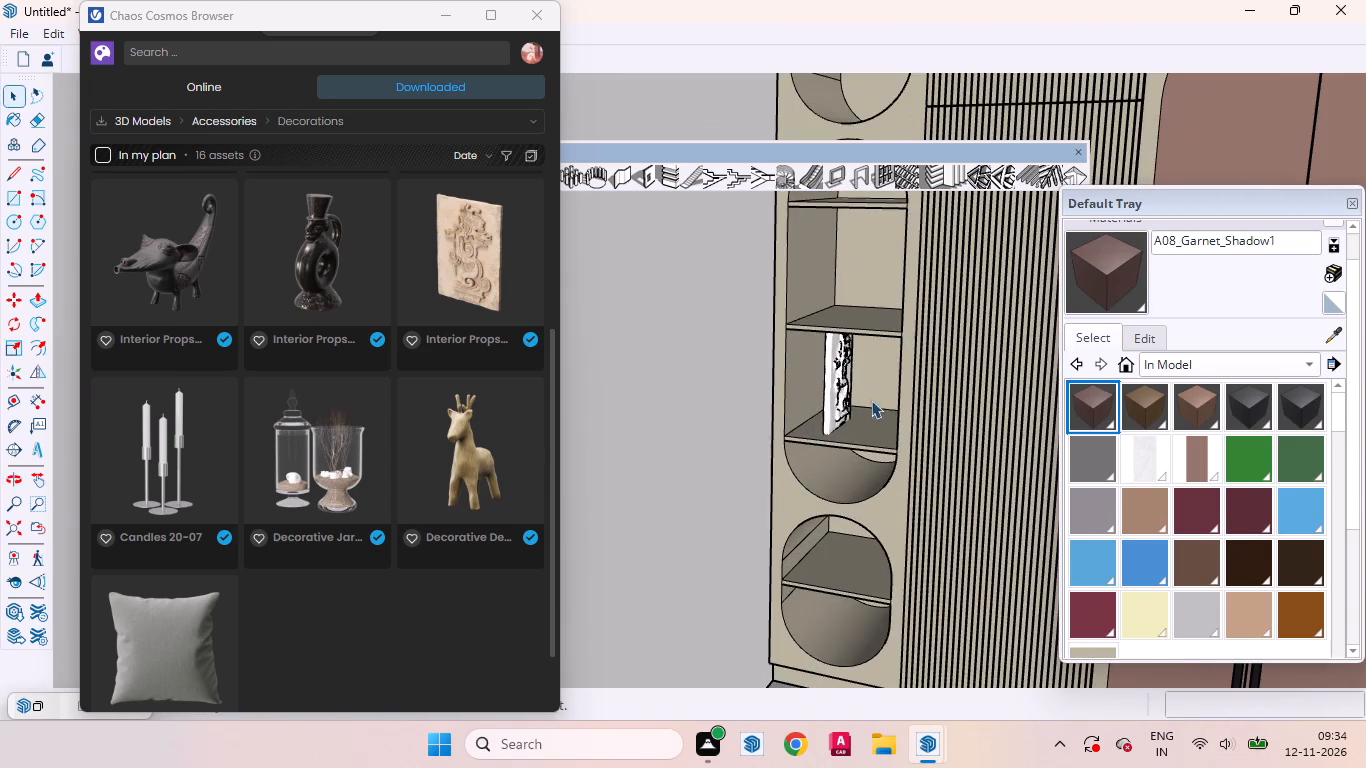
click(835, 395)
scroll(871, 287, down, 7)
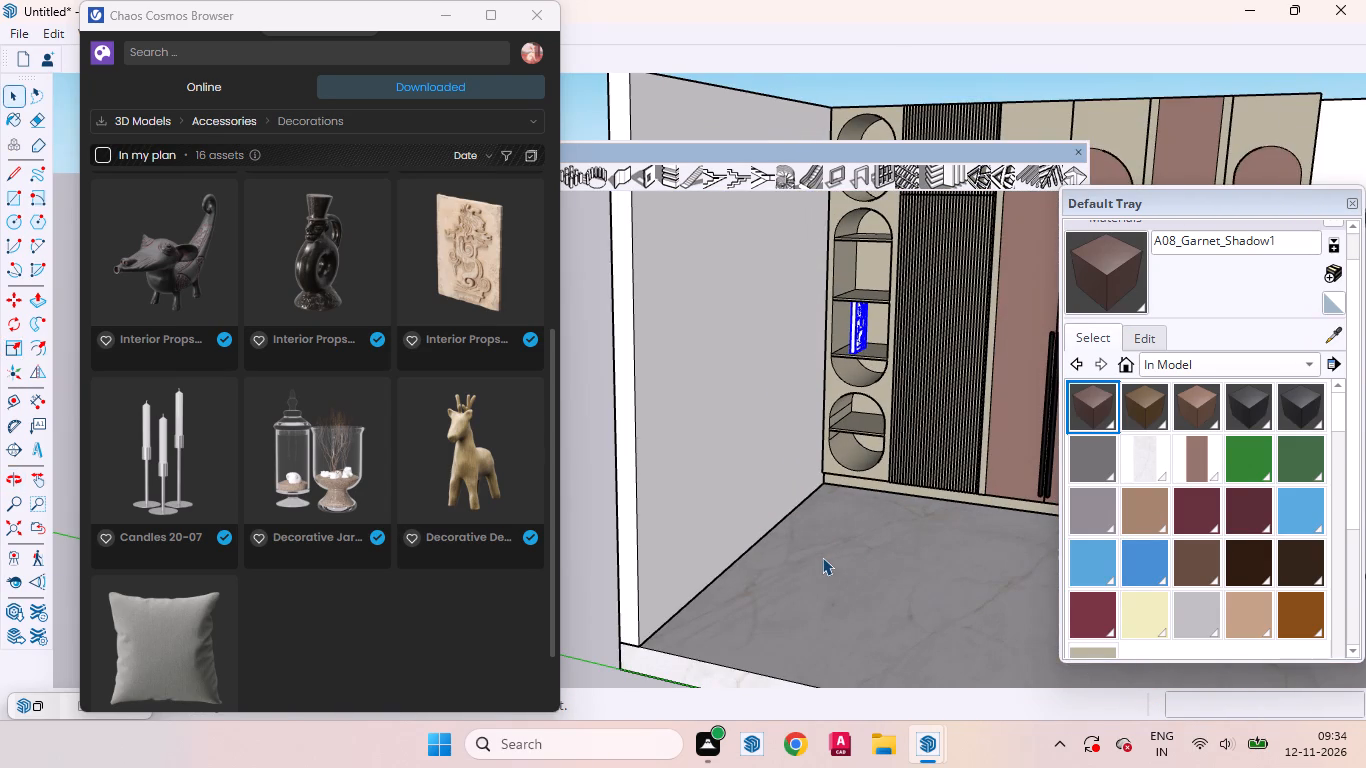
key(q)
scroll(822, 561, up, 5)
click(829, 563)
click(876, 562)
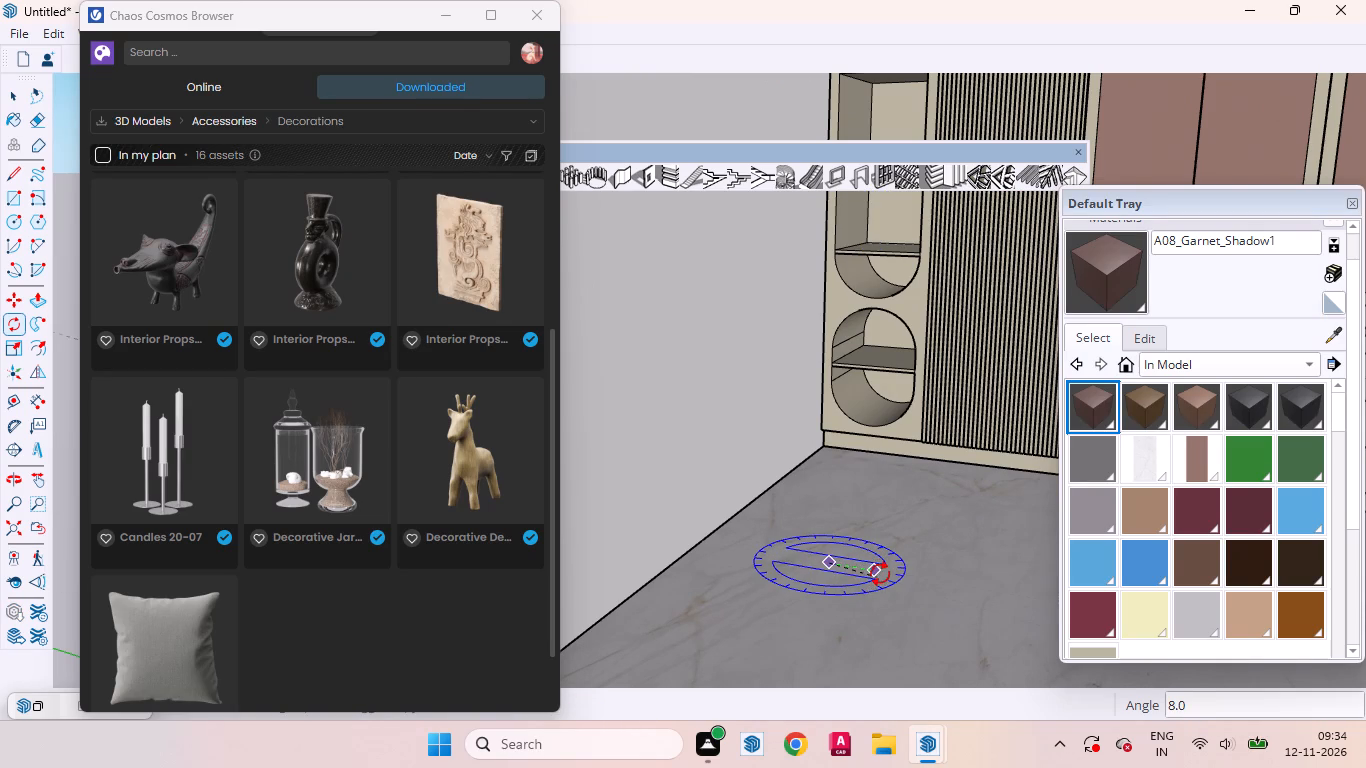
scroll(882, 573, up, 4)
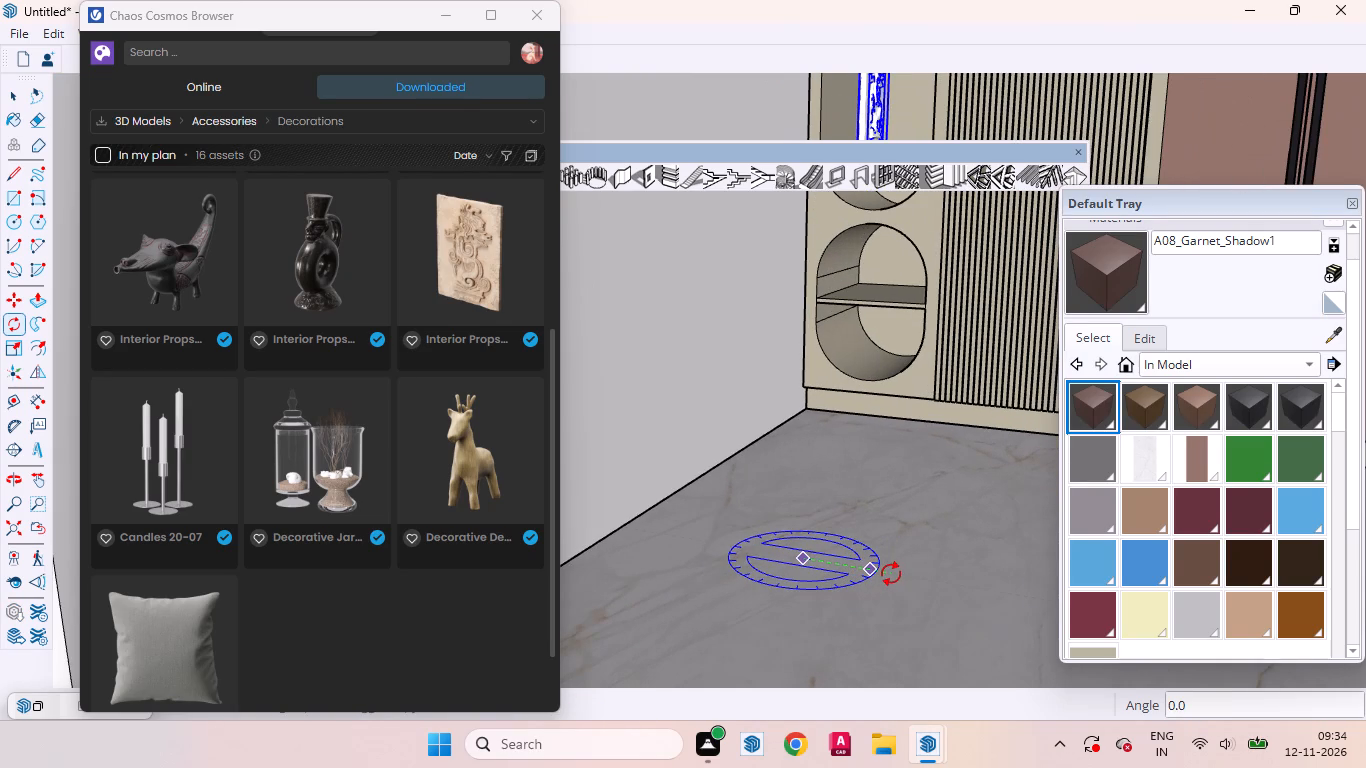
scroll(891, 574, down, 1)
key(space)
Move the relief panel about 7' 4" out of the niche onto the floor in front of the wardrobe.
scroll(851, 591, down, 6)
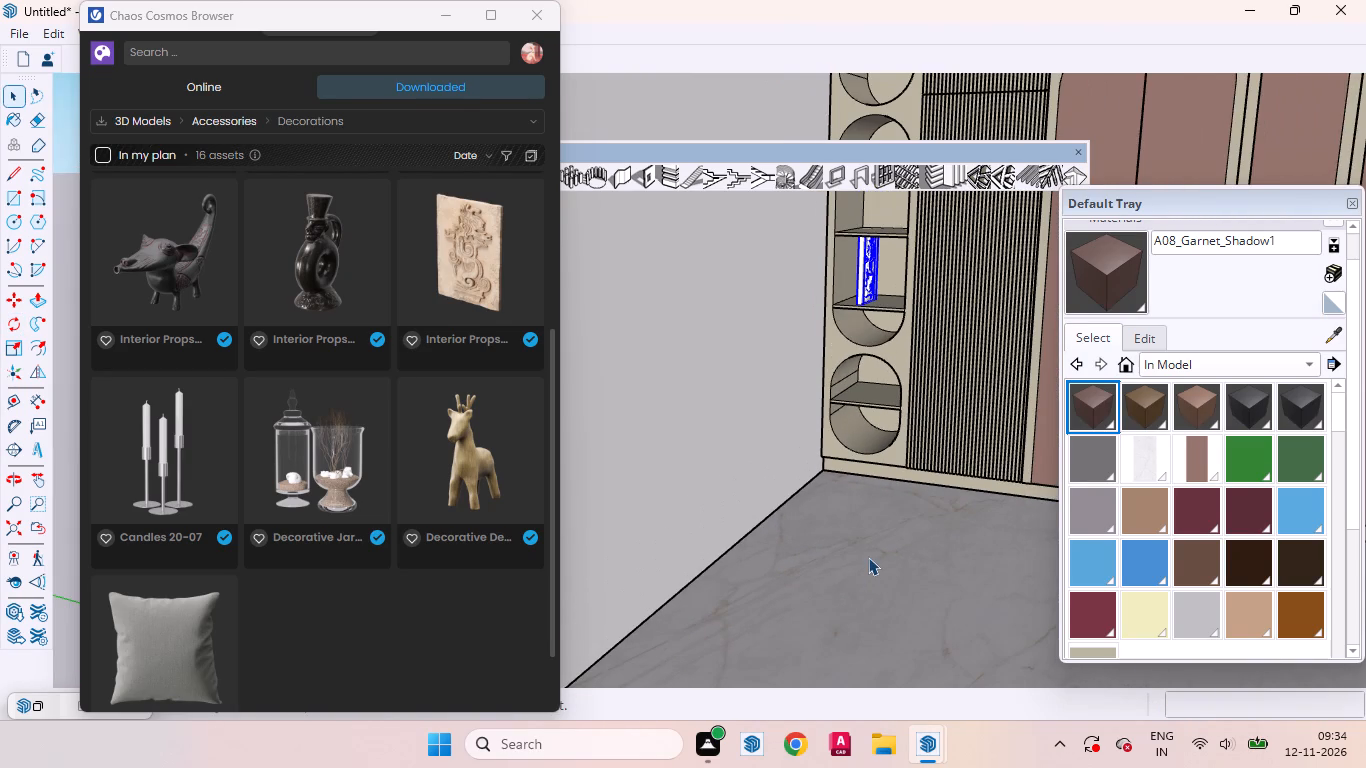
key(m)
click(891, 297)
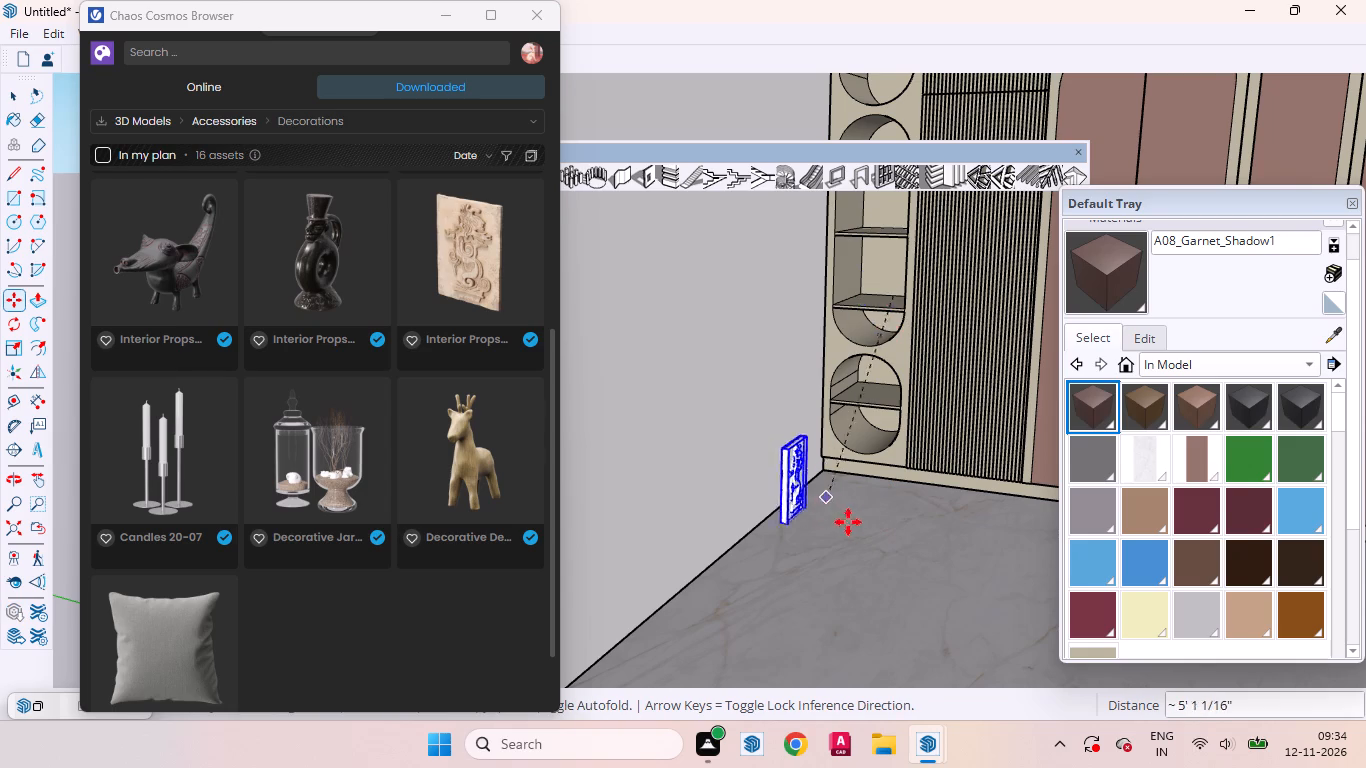
scroll(861, 516, down, 8)
click(835, 528)
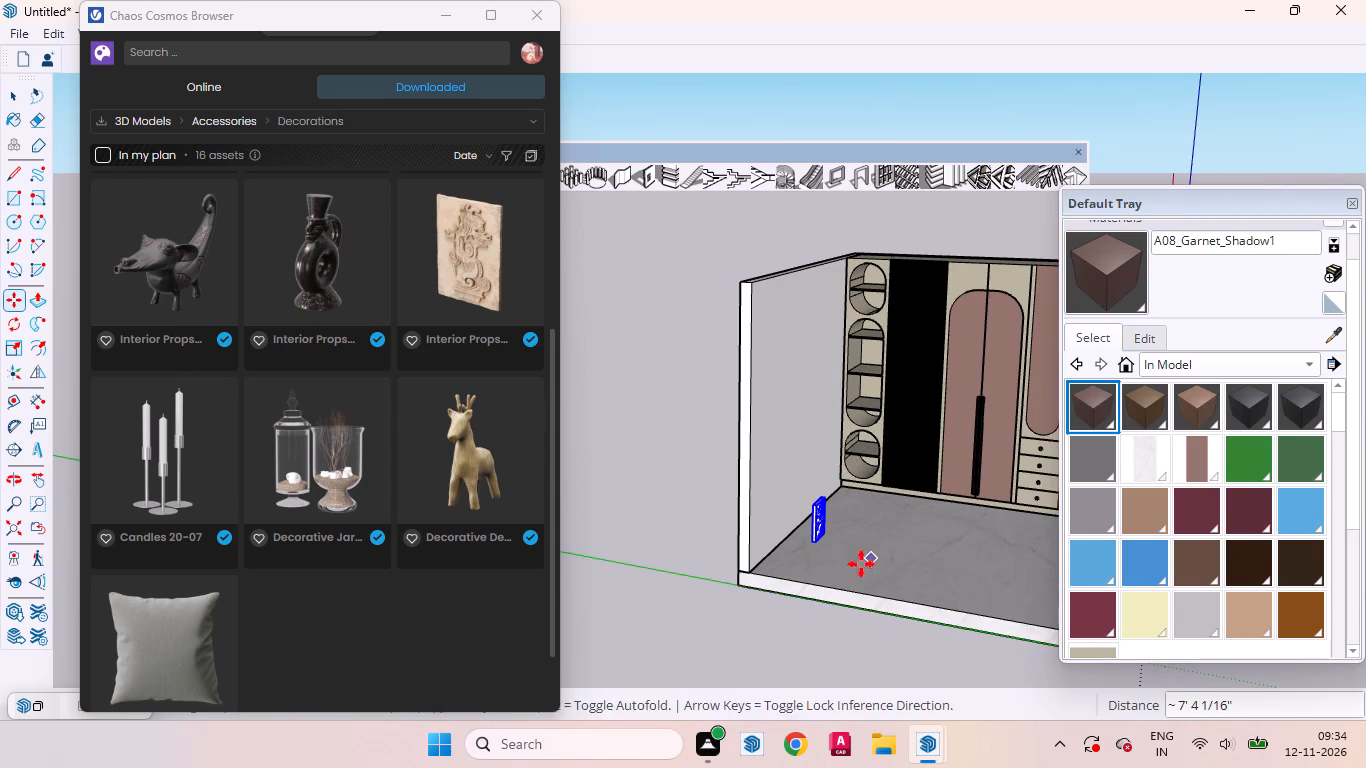
key(space)
Rotate the relief panel 30 degrees in the horizontal plane while it stands on the floor.
key(q)
scroll(839, 536, up, 6)
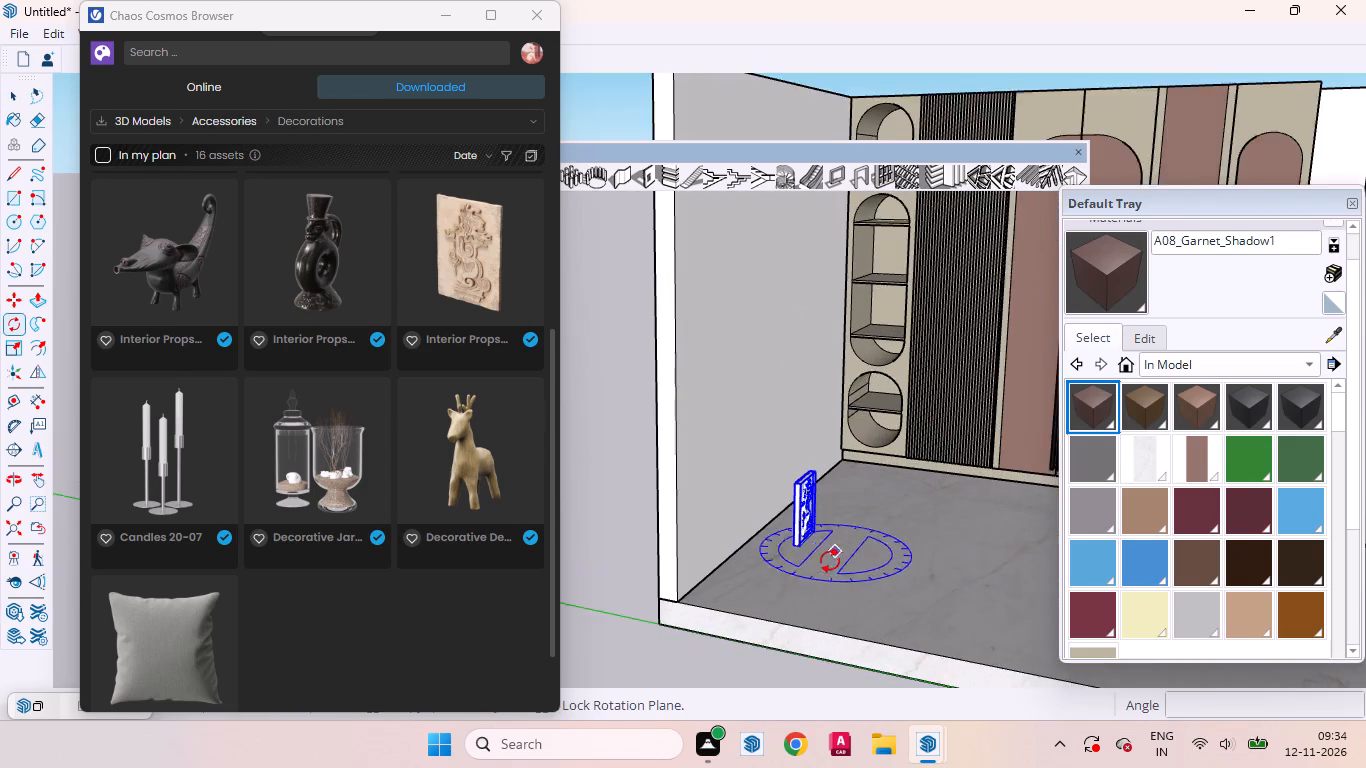
scroll(830, 561, up, 2)
click(795, 561)
click(813, 546)
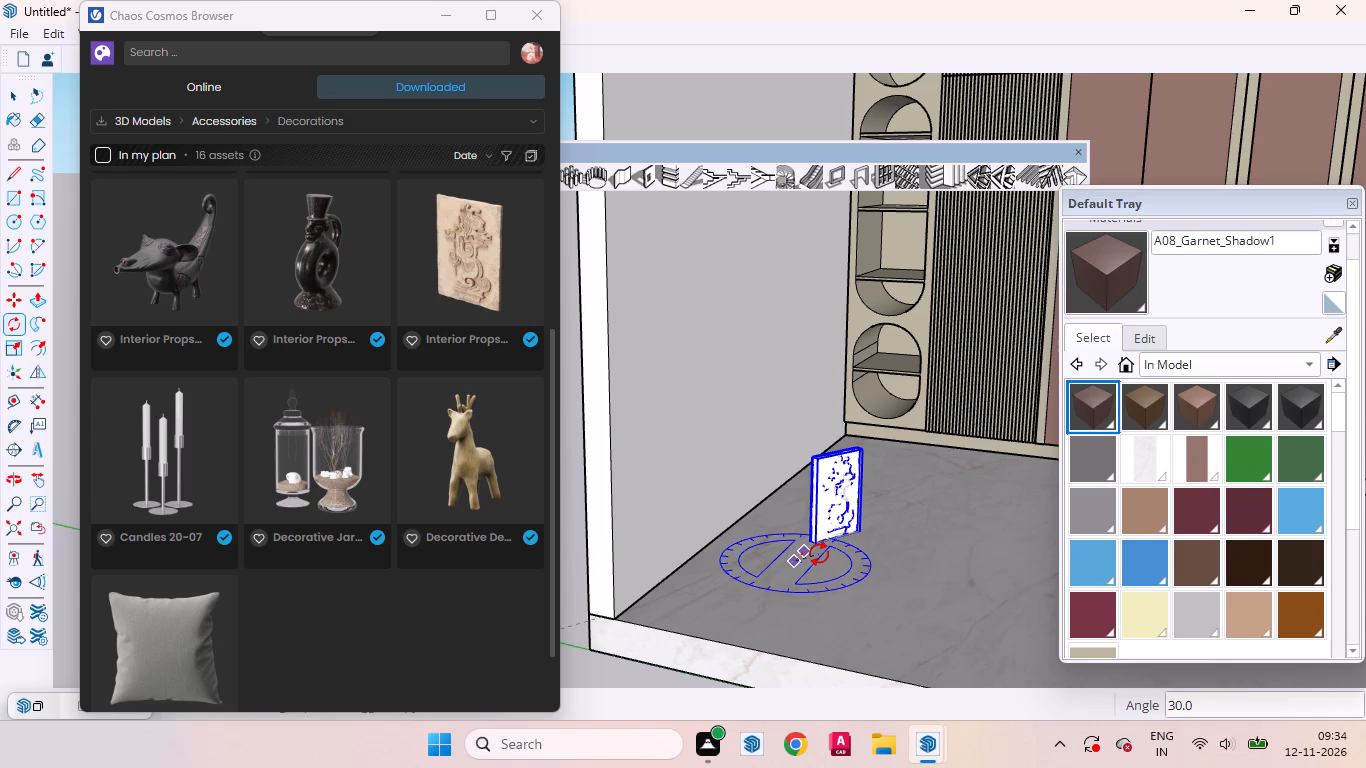
key(space)
scroll(910, 497, down, 8)
click(824, 654)
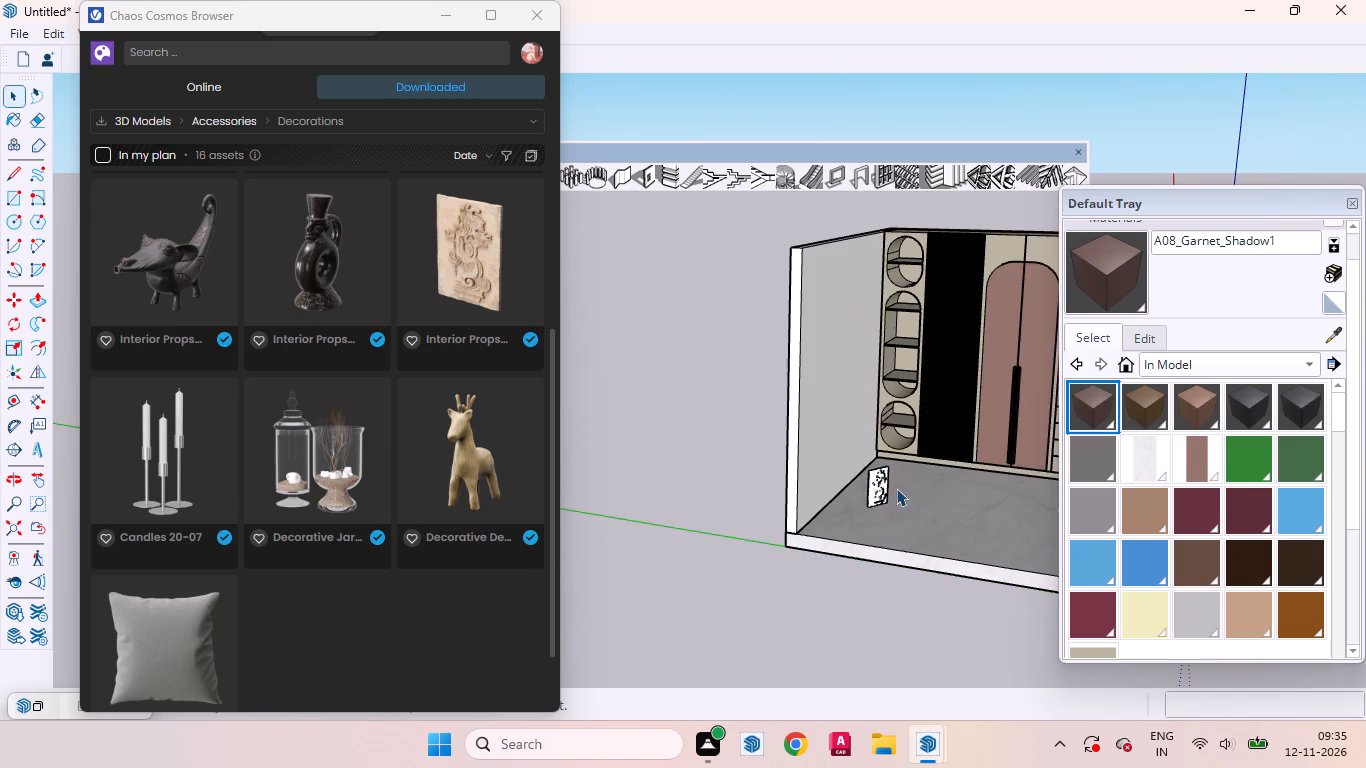
Move the rotated relief panel by its bottom corner about 7' back onto the shelf of the lower square compartment.
scroll(896, 488, up, 13)
click(865, 498)
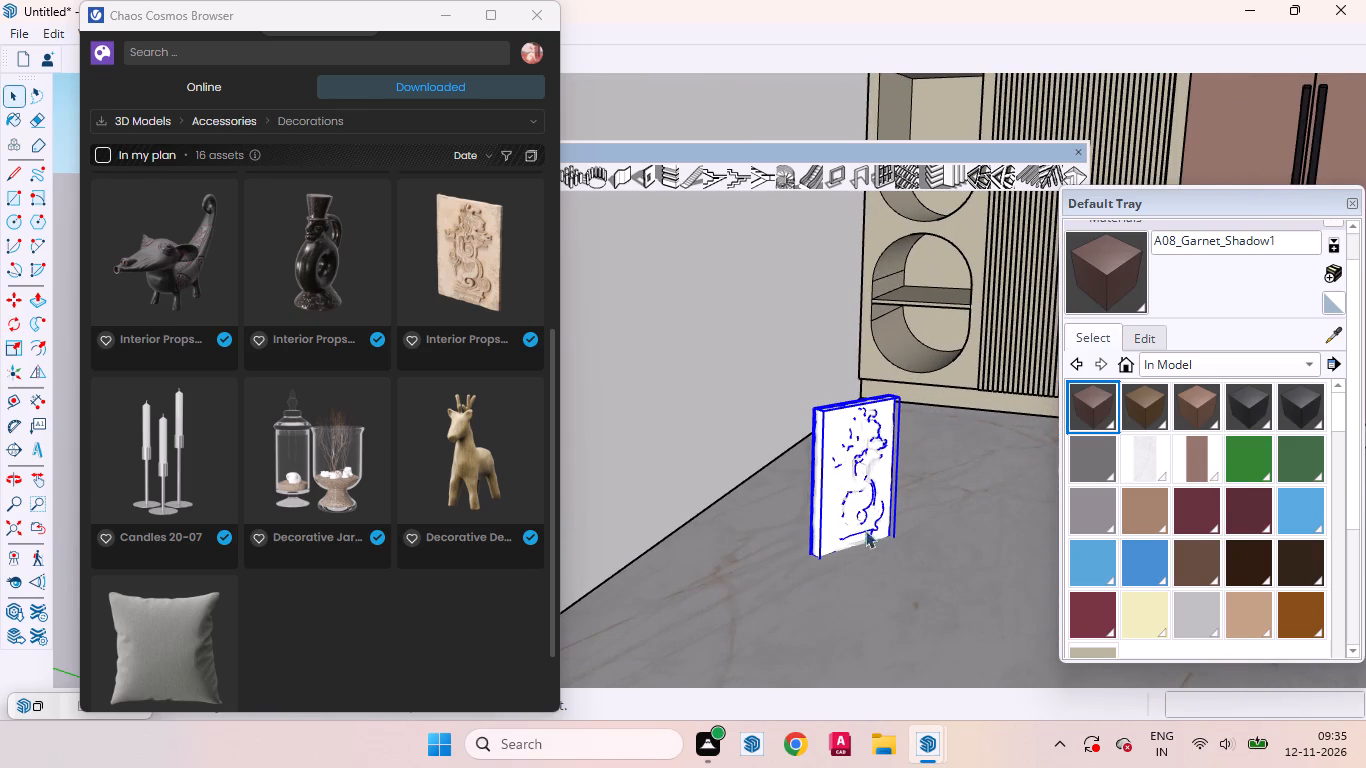
key(m)
click(822, 563)
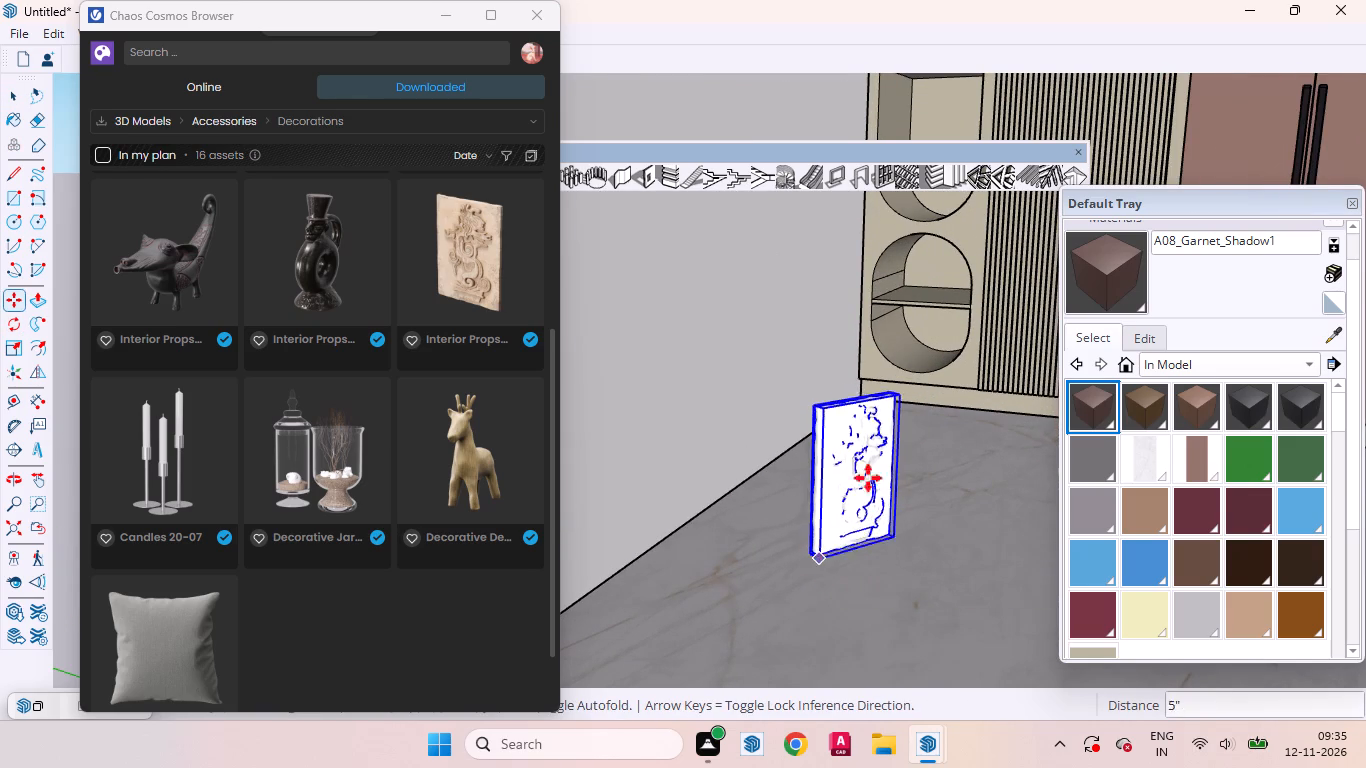
scroll(864, 558, down, 8)
scroll(889, 315, up, 4)
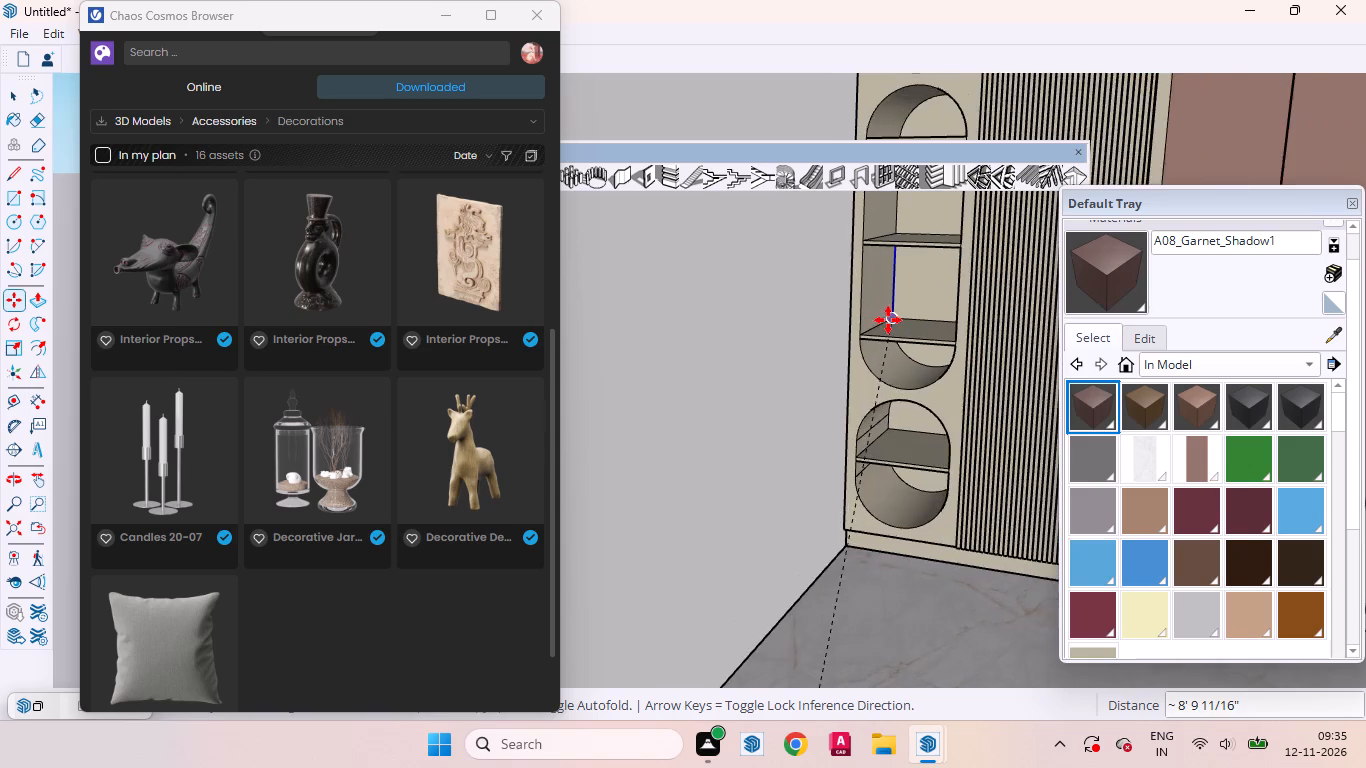
scroll(888, 320, up, 2)
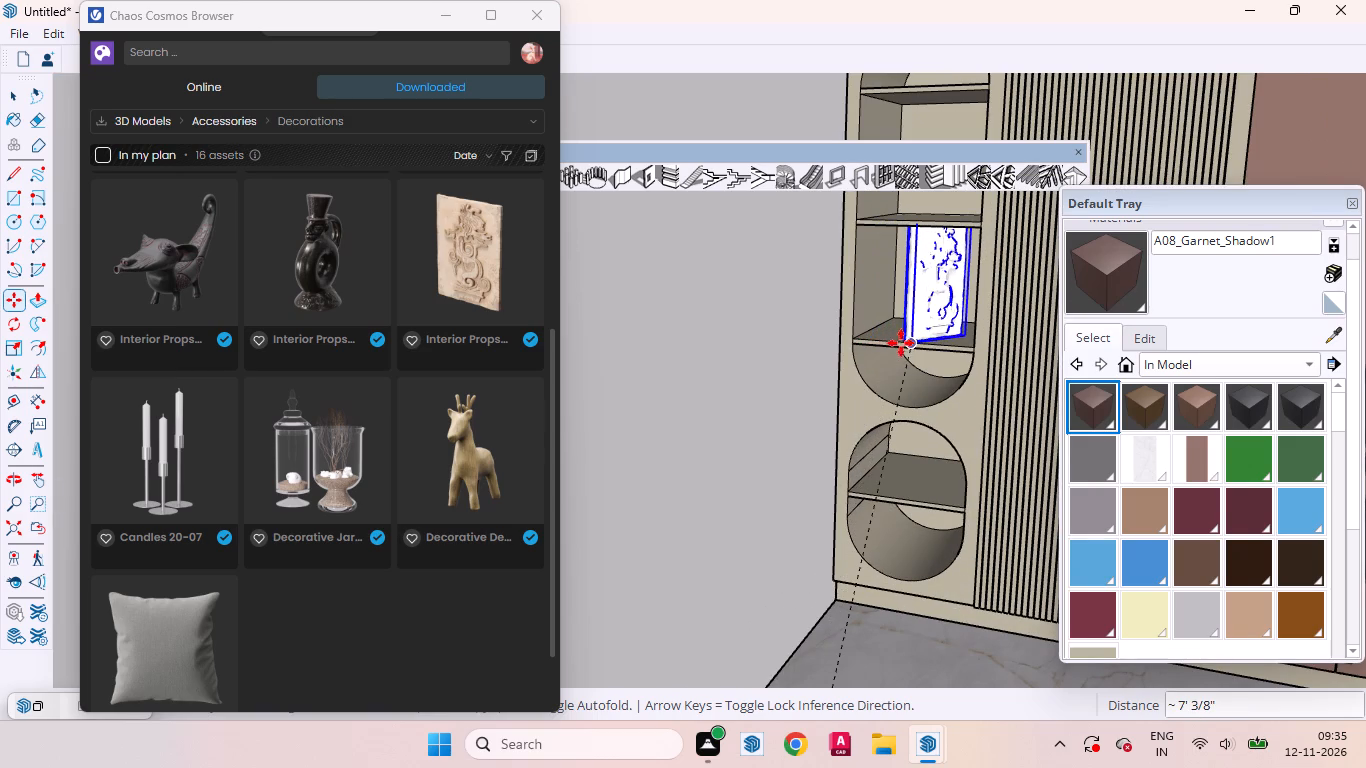
click(906, 340)
key(space)
Scale the relief panel's height by about 0.98 along the blue axis to fit beneath the shelf above.
scroll(926, 209, up, 5)
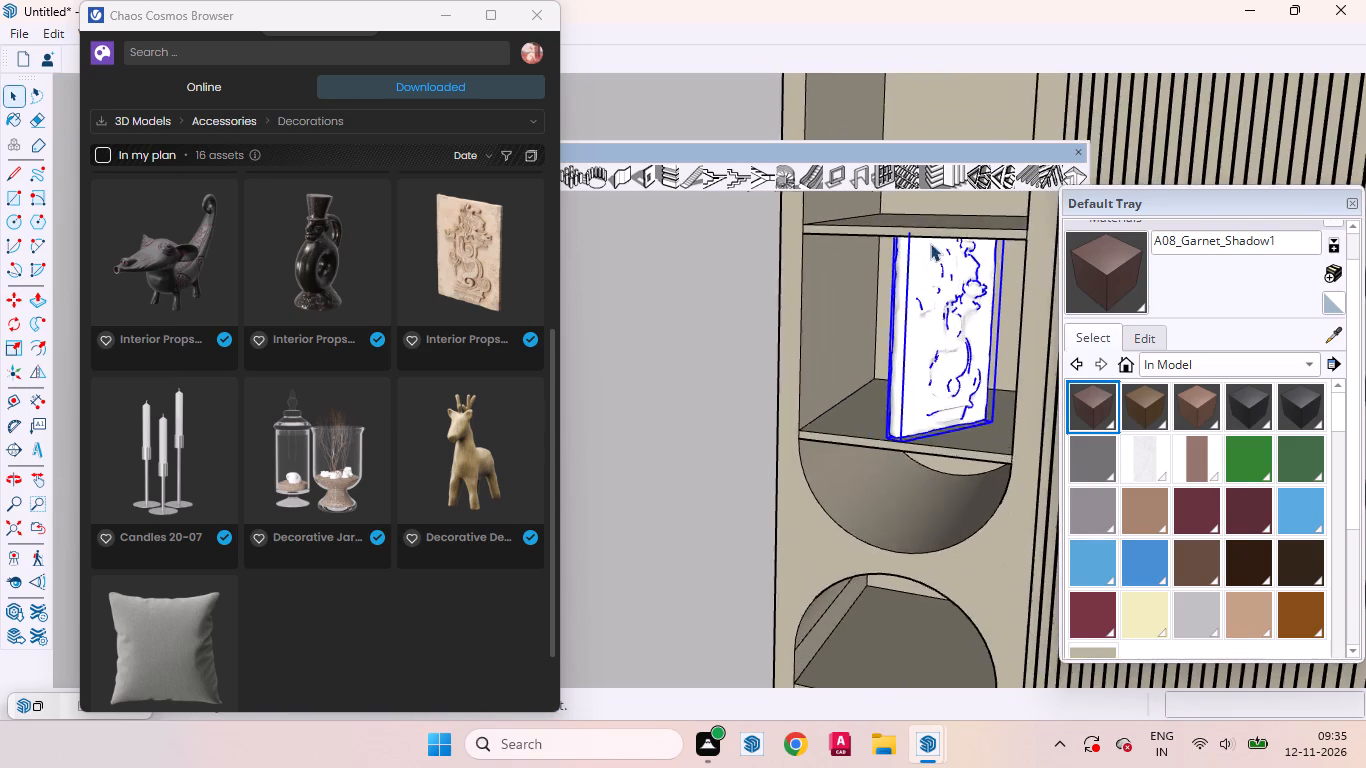
scroll(930, 243, up, 4)
middle_drag(931, 279, 951, 187)
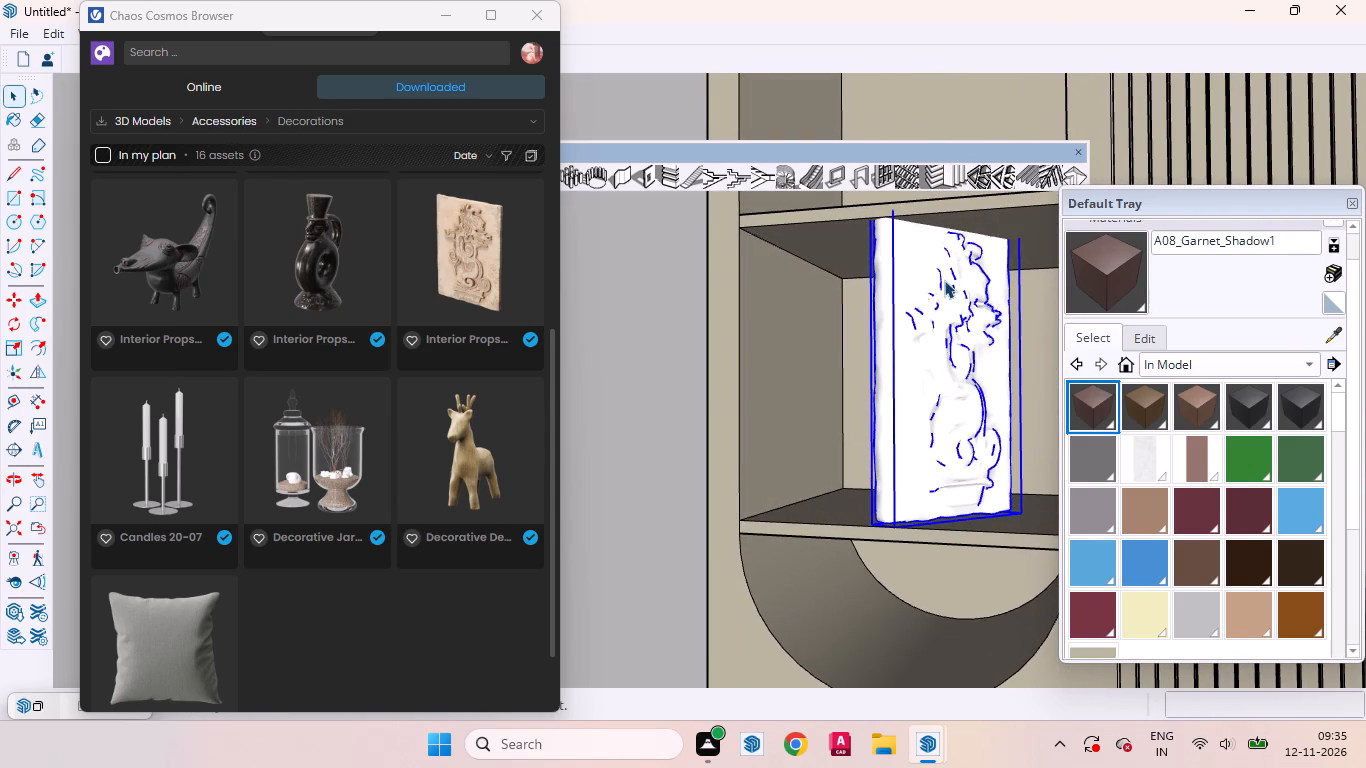
key(s)
click(947, 222)
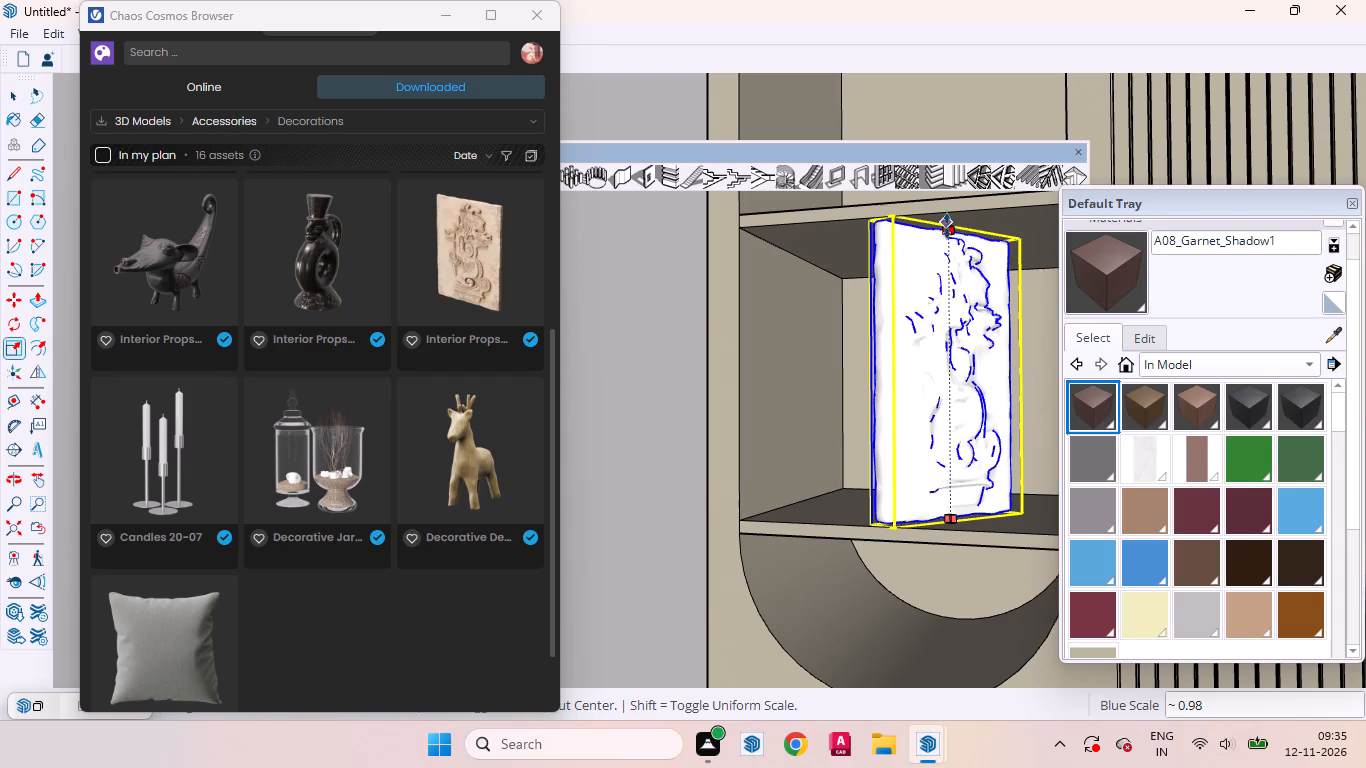
click(947, 231)
key(space)
scroll(942, 321, down, 7)
scroll(937, 337, up, 1)
scroll(937, 340, down, 19)
click(835, 535)
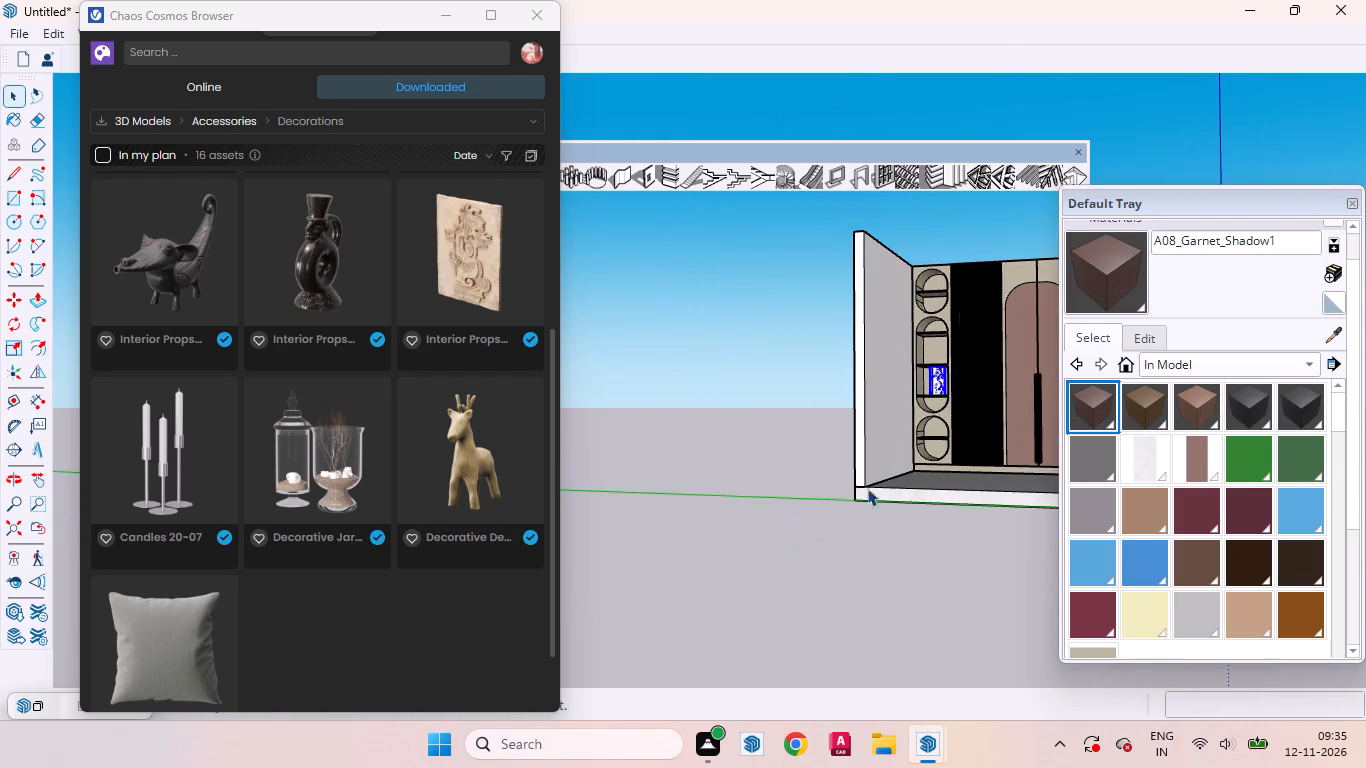
Copy the relief panel about 4 3/8" sideways along the same shelf so two panels stand side by side.
scroll(966, 279, up, 15)
click(902, 496)
middle_drag(889, 471, 892, 472)
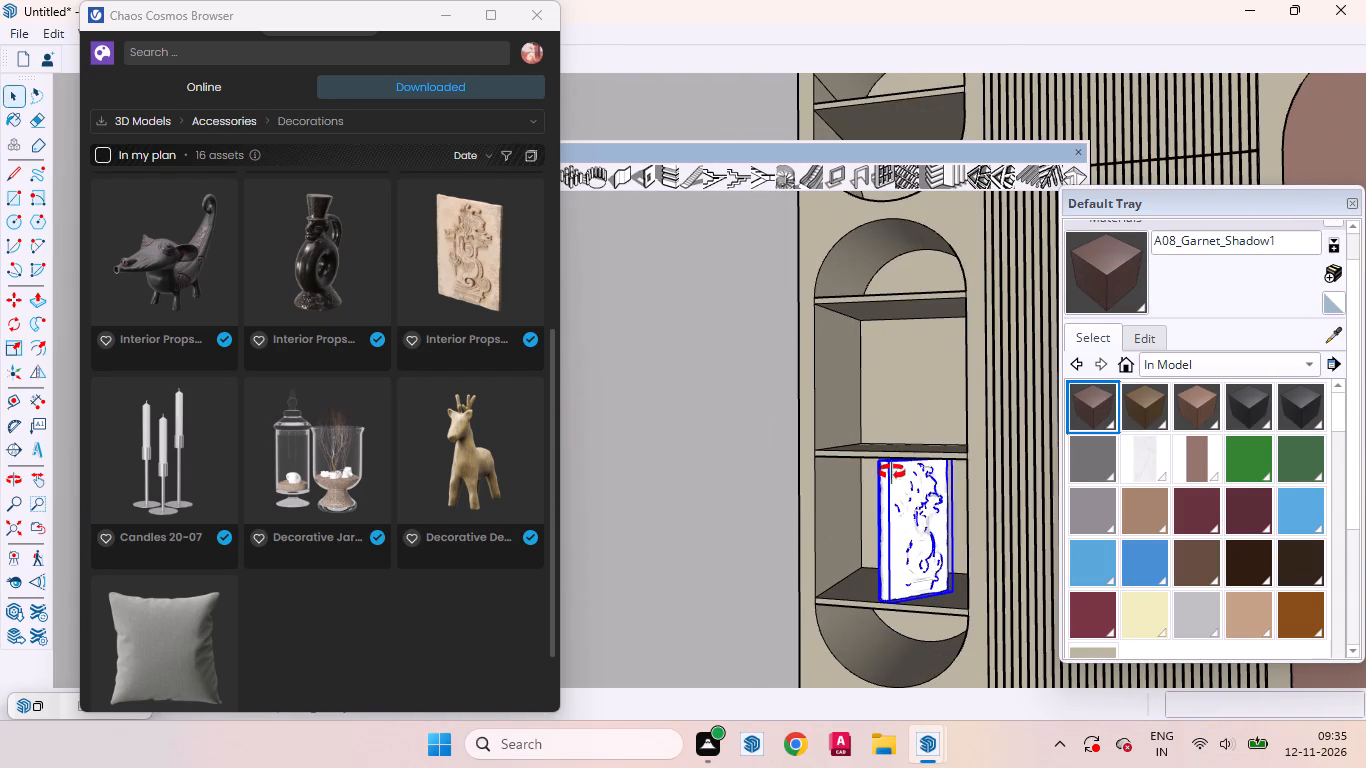
middle_drag(892, 472, 950, 479)
scroll(911, 391, down, 7)
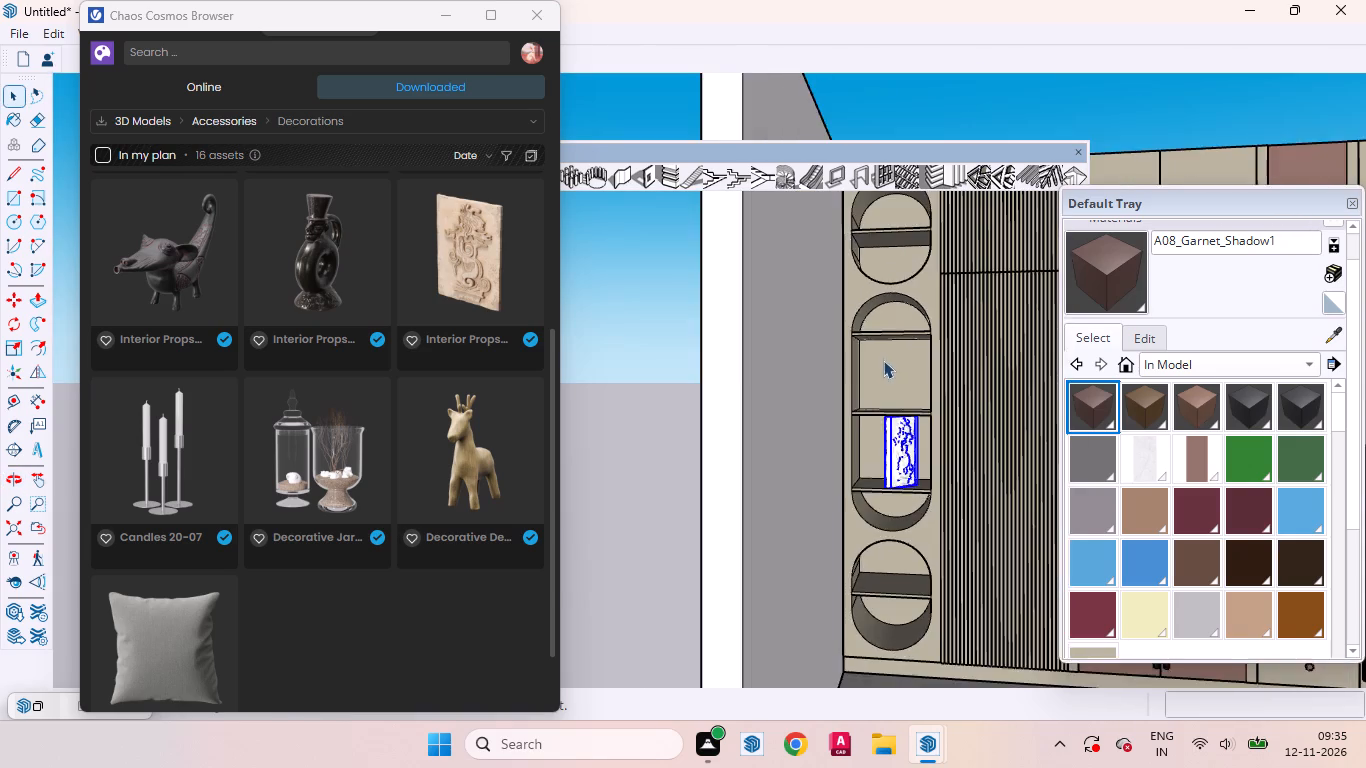
scroll(883, 360, down, 2)
key(m)
scroll(906, 444, up, 7)
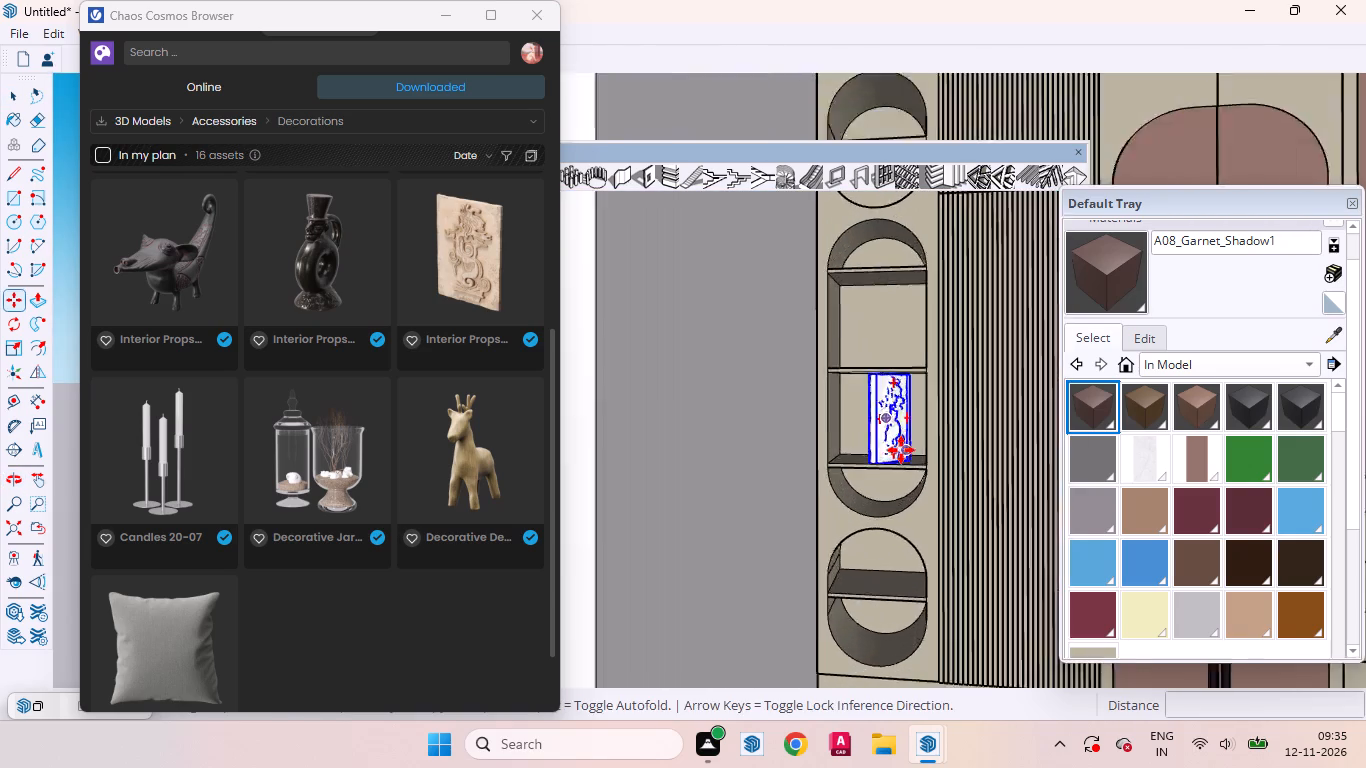
scroll(901, 450, up, 6)
middle_drag(909, 459, 911, 464)
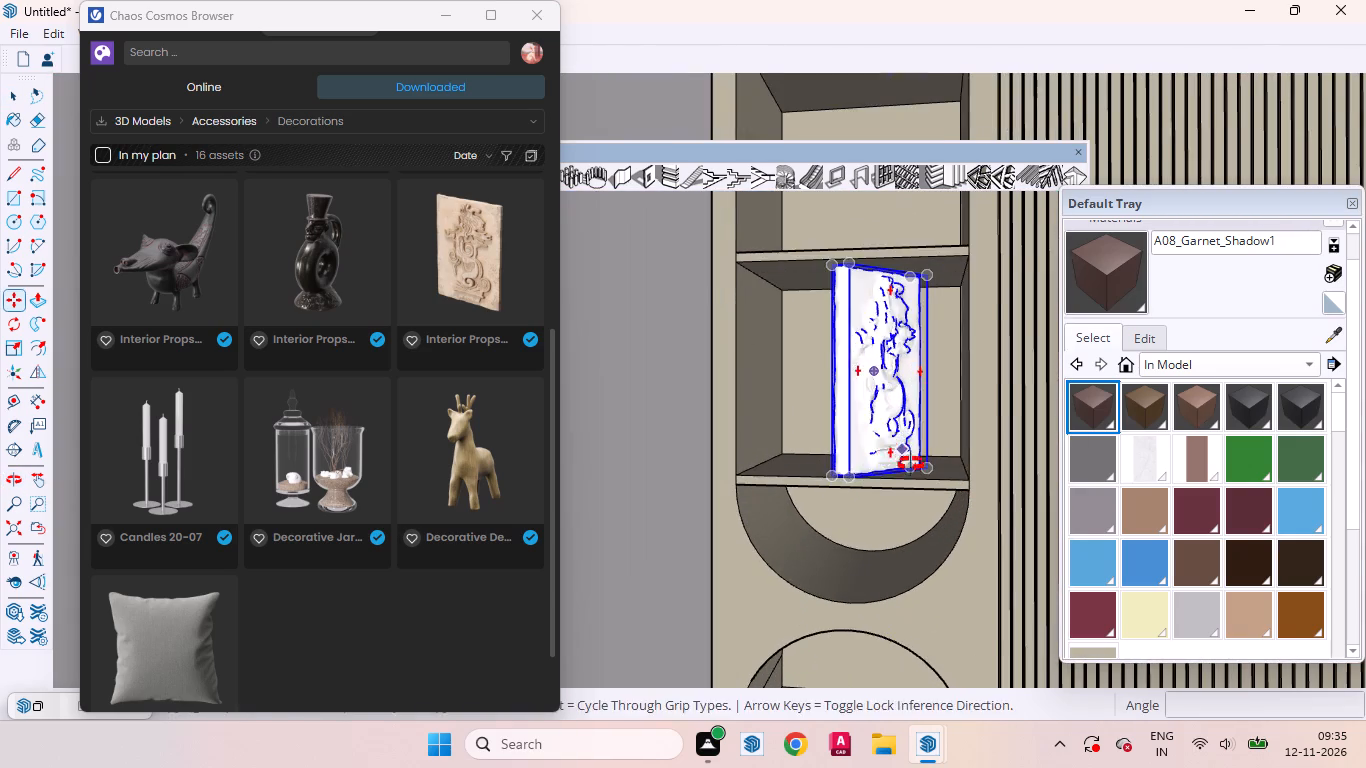
middle_drag(911, 464, 924, 575)
scroll(932, 481, up, 3)
click(935, 475)
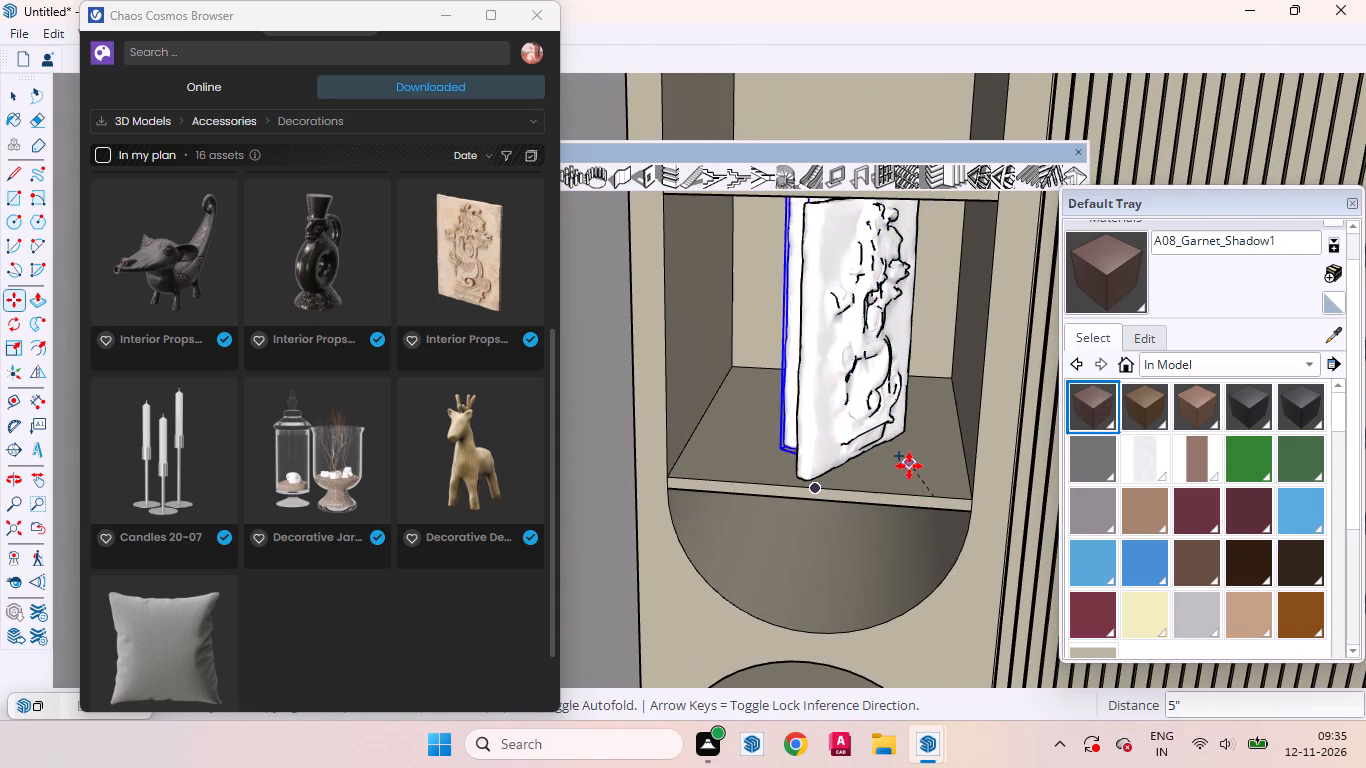
click(853, 484)
key(space)
scroll(925, 351, down, 8)
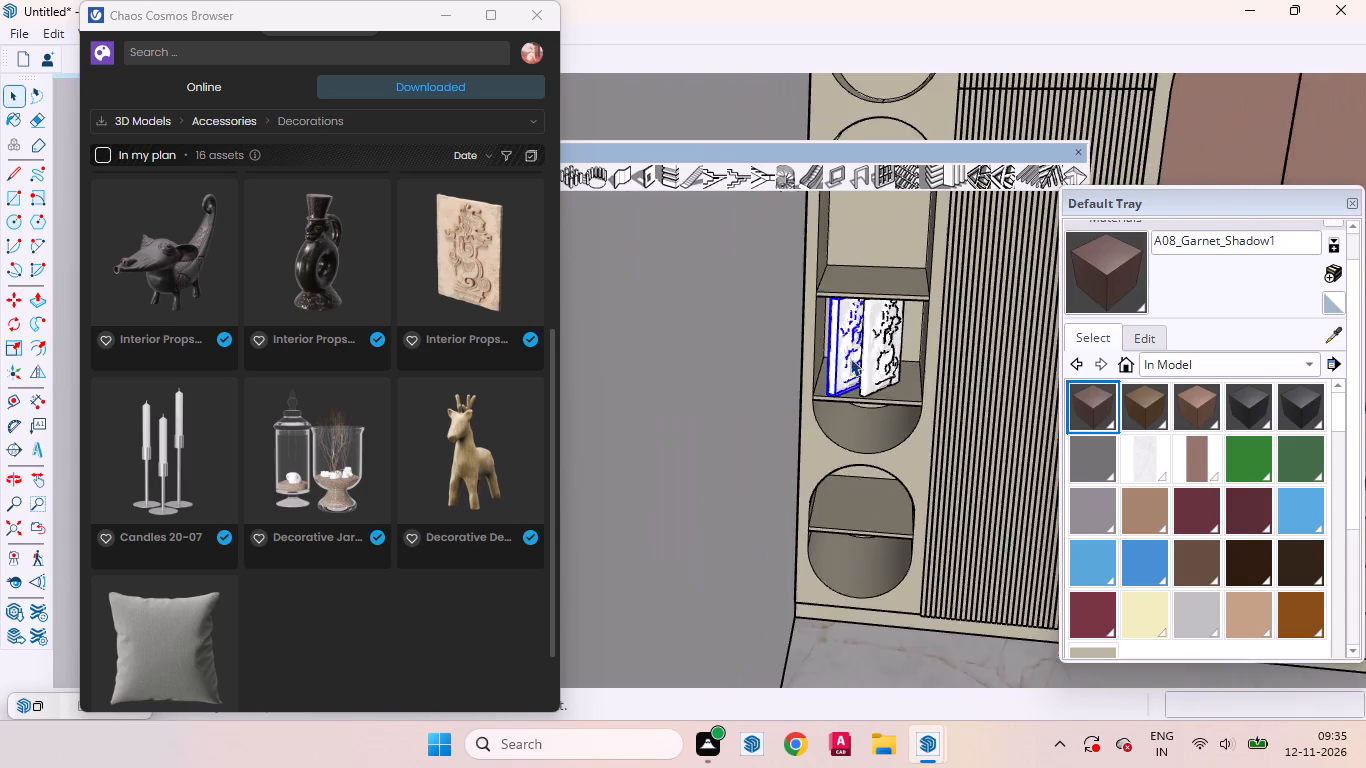
scroll(850, 358, down, 15)
click(728, 444)
Examine how the two relief panels sit in the lower square compartment of the tall niche.
scroll(825, 316, up, 5)
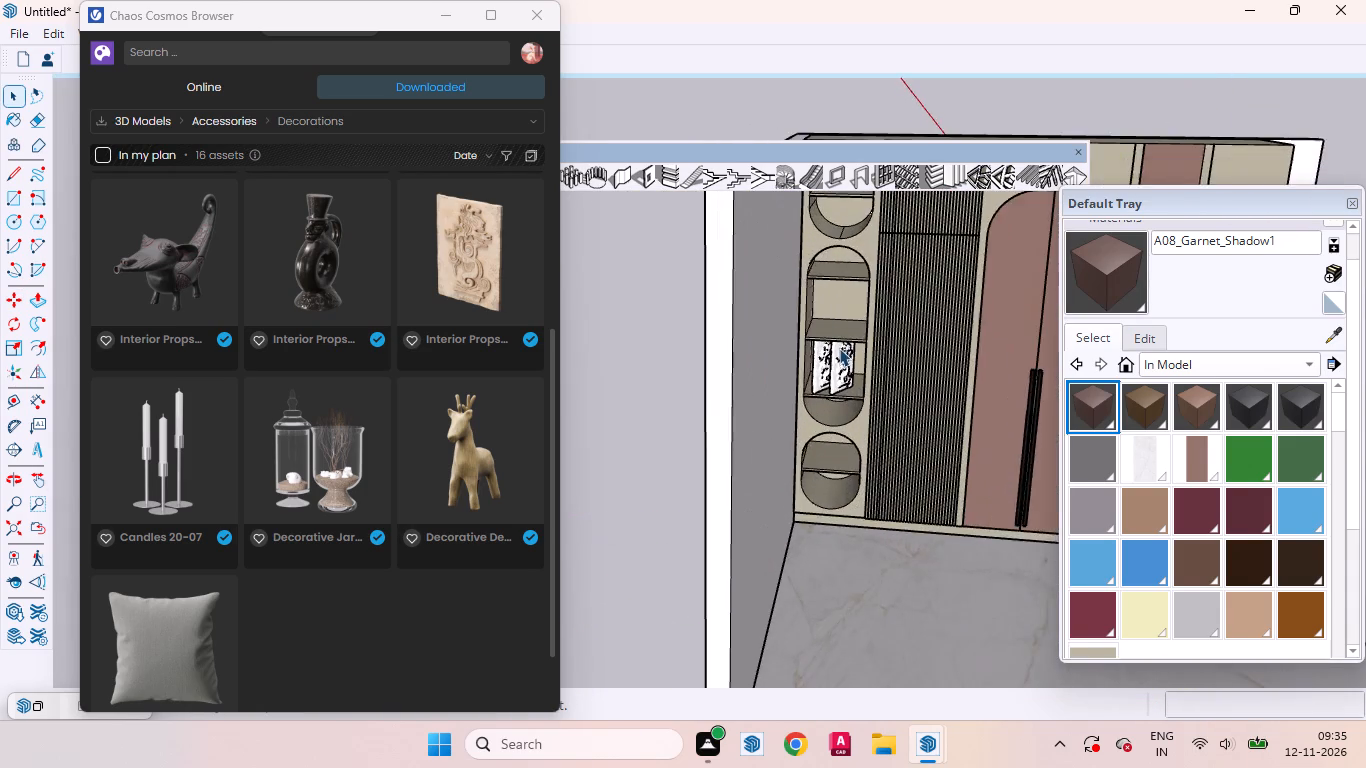
scroll(839, 348, up, 4)
middle_drag(831, 362, 896, 261)
scroll(869, 337, up, 6)
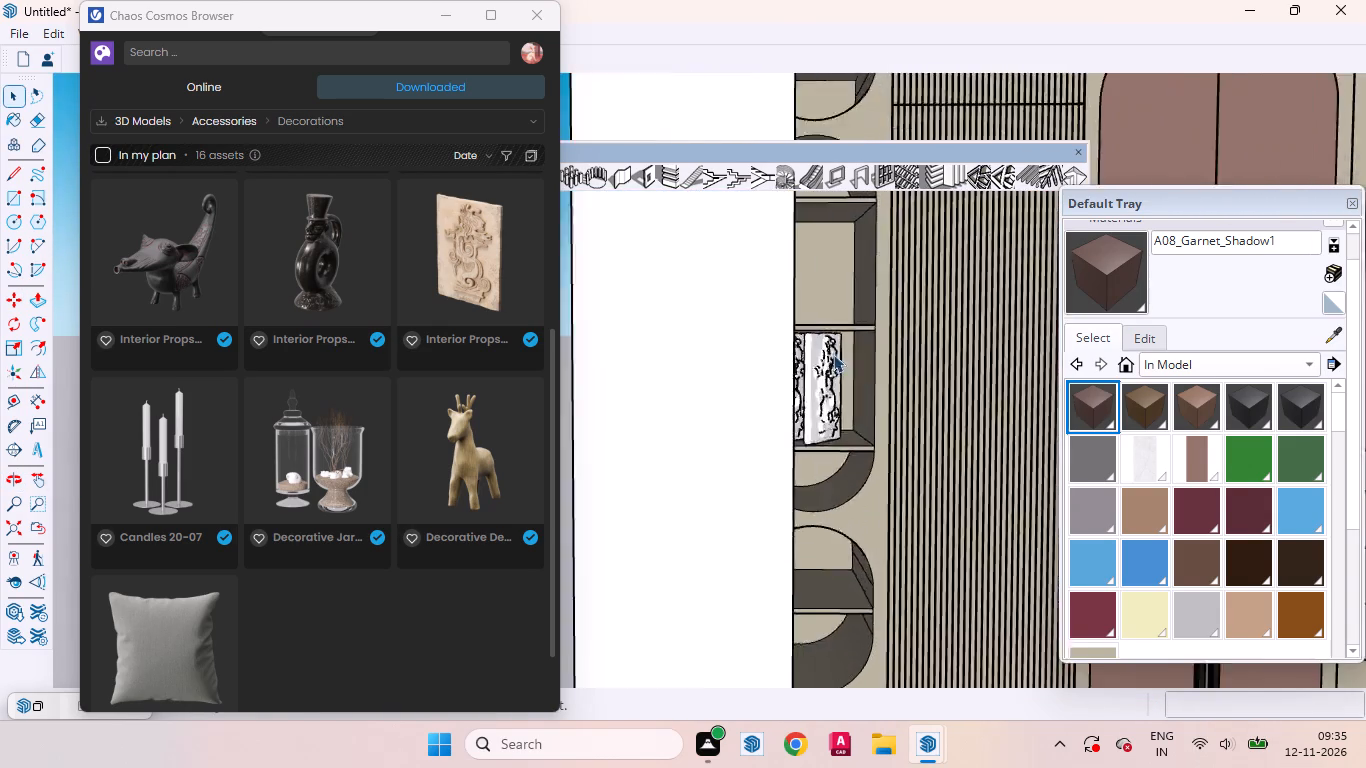
scroll(833, 354, up, 6)
middle_drag(749, 346, 698, 367)
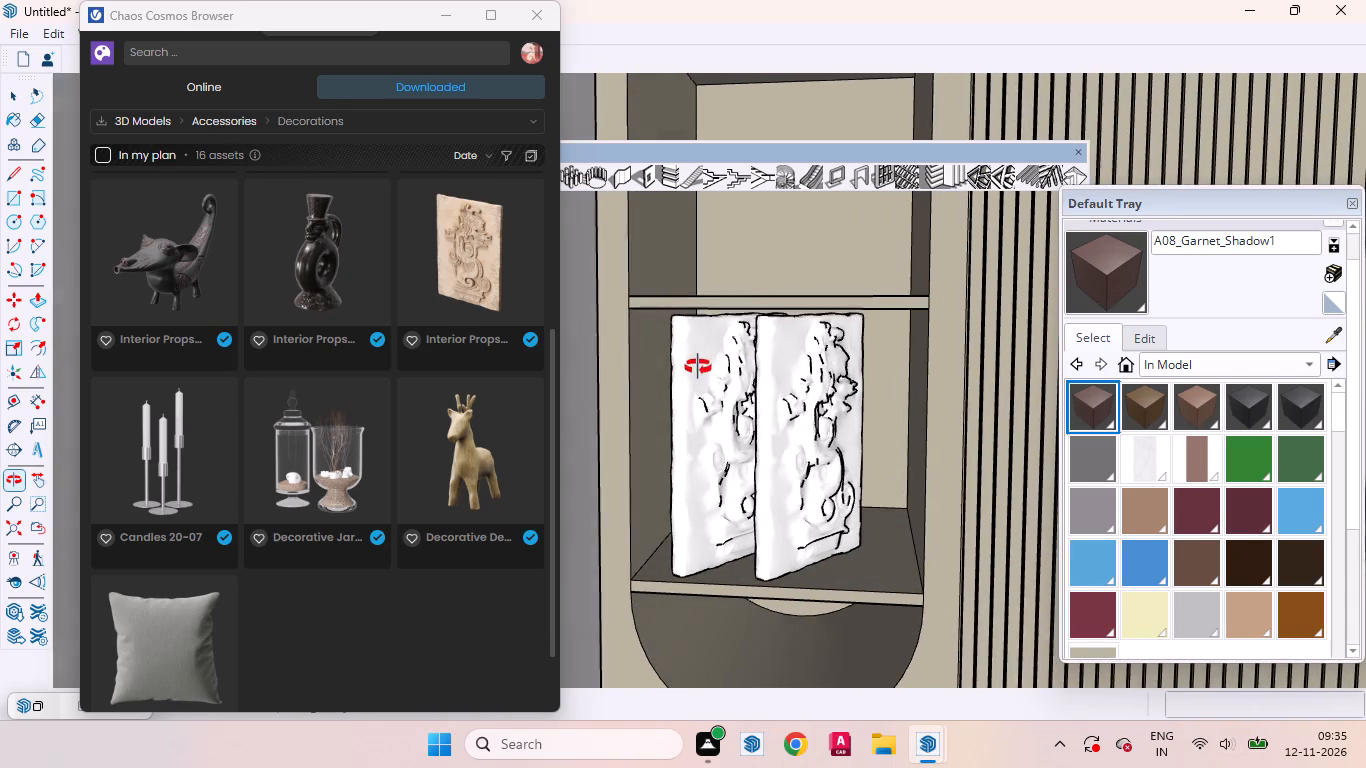
middle_drag(698, 367, 702, 369)
scroll(588, 451, down, 2)
Import the decorative deer figurine from Cosmos and place one copy on the shelf directly above the two relief panels.
scroll(490, 427, down, 2)
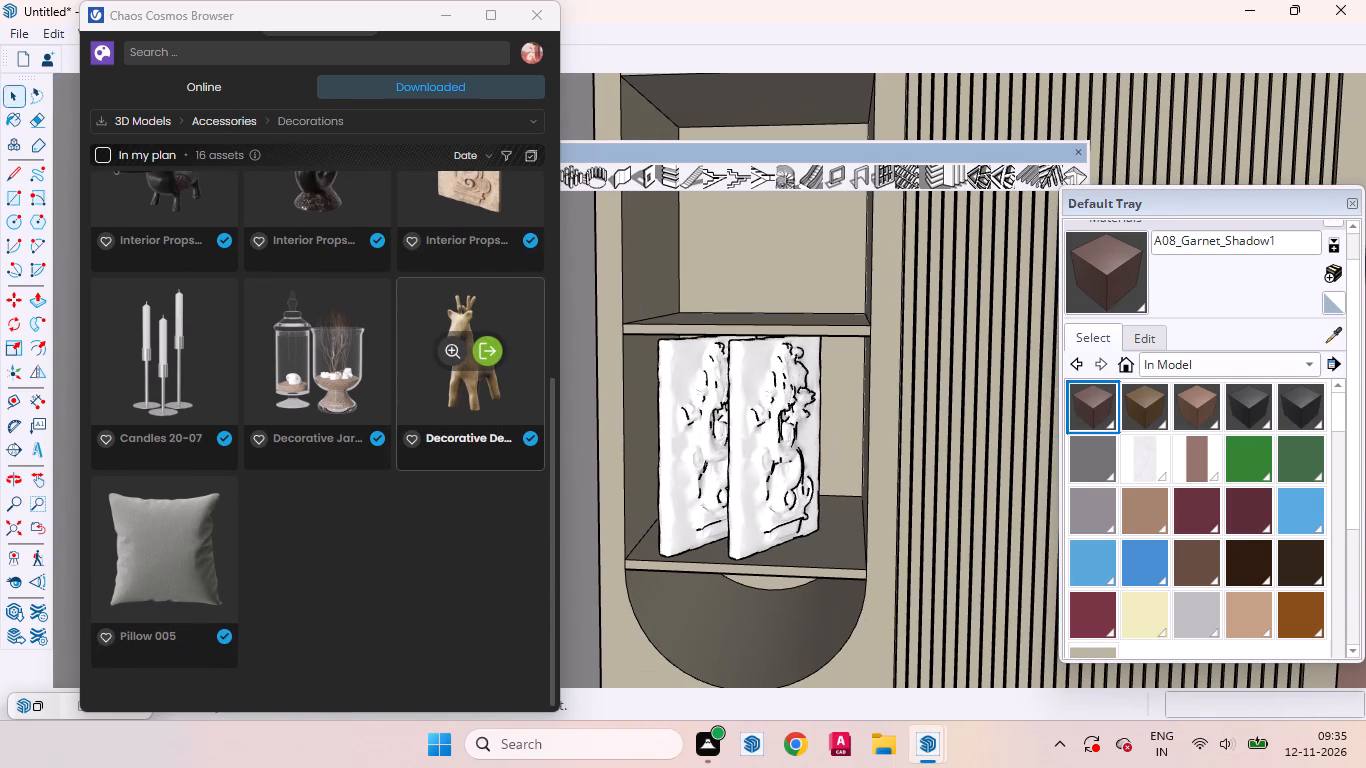
click(492, 364)
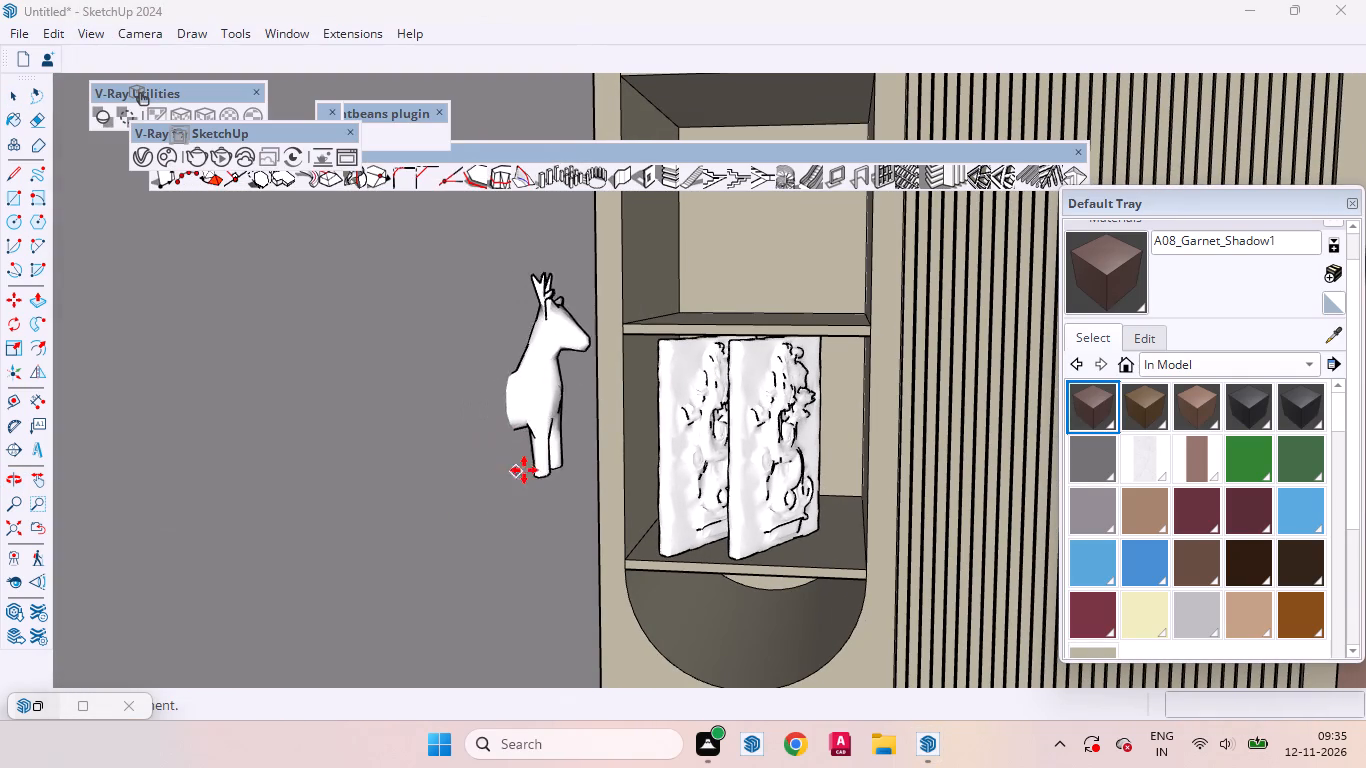
scroll(776, 311, up, 2)
scroll(755, 326, down, 8)
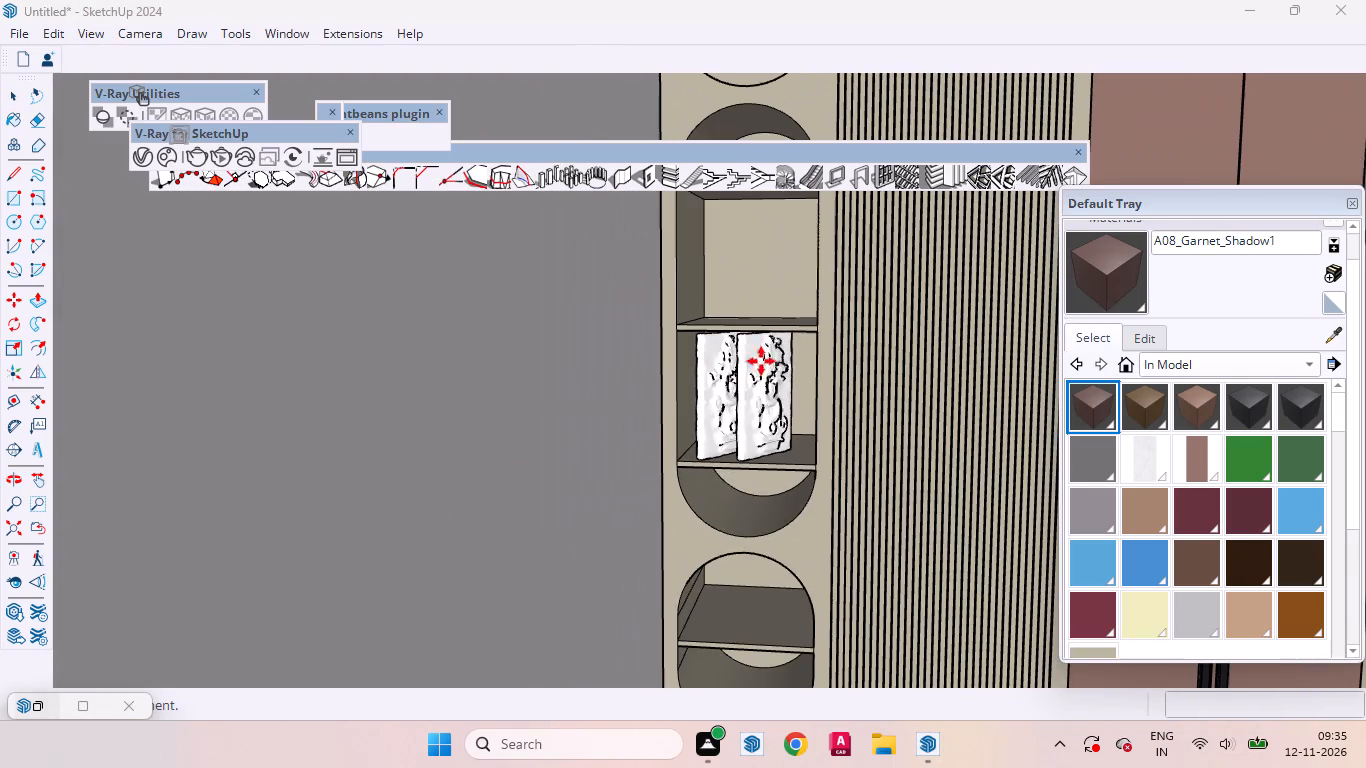
scroll(755, 489, down, 4)
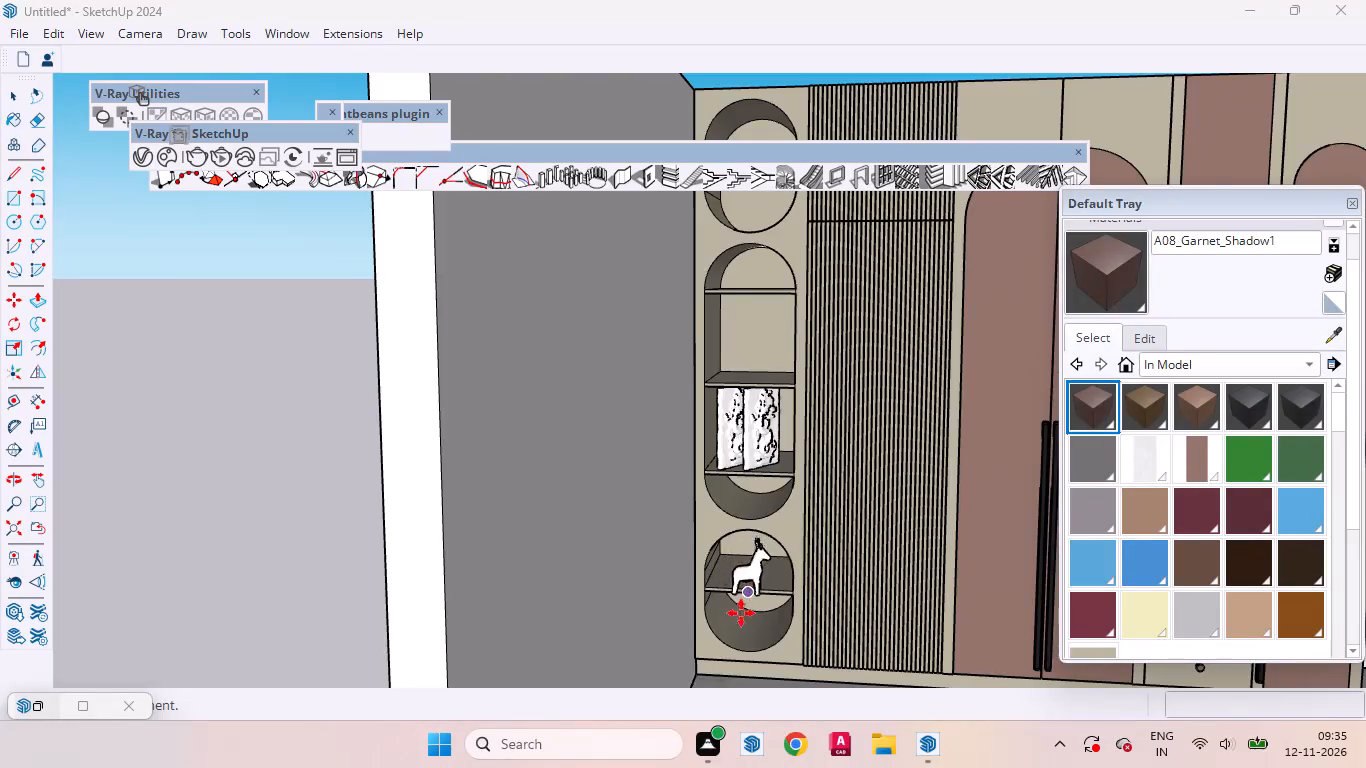
scroll(741, 615, down, 4)
scroll(754, 423, up, 7)
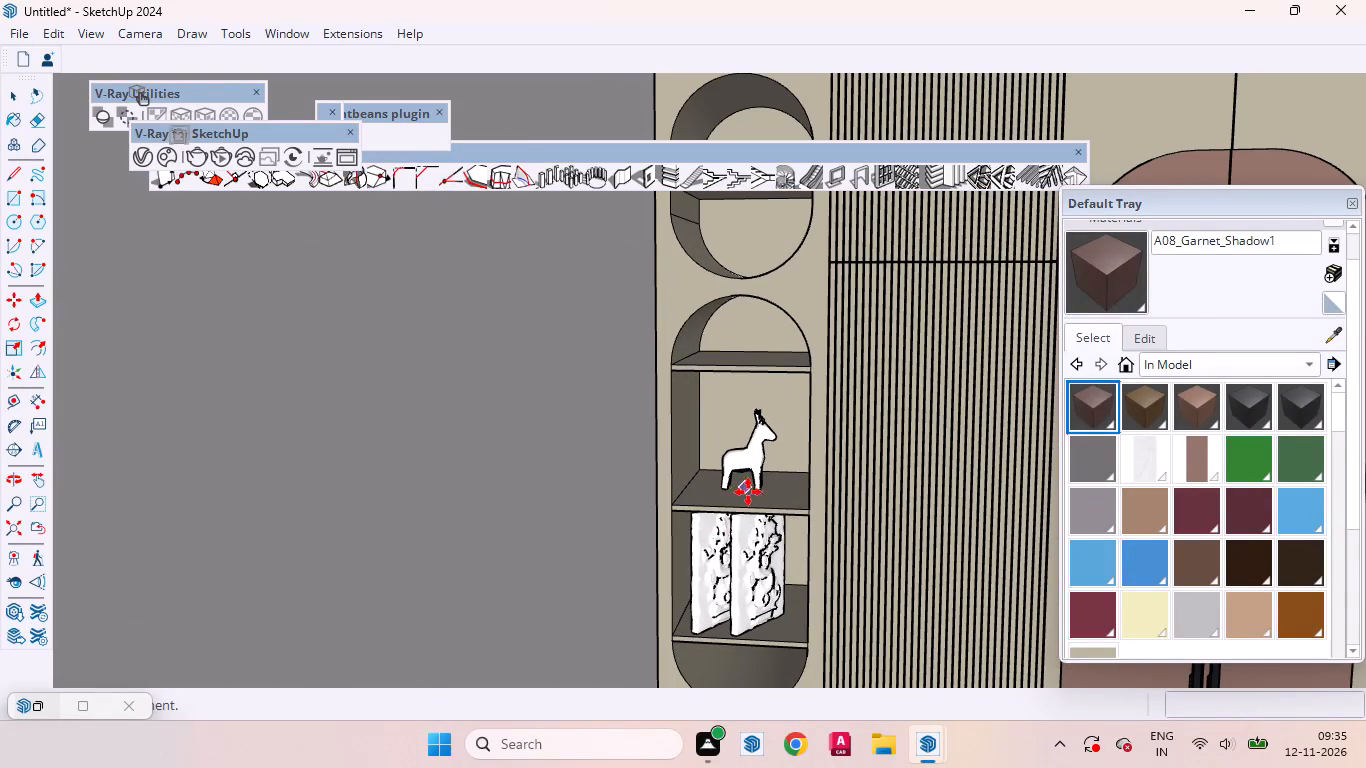
scroll(777, 476, down, 3)
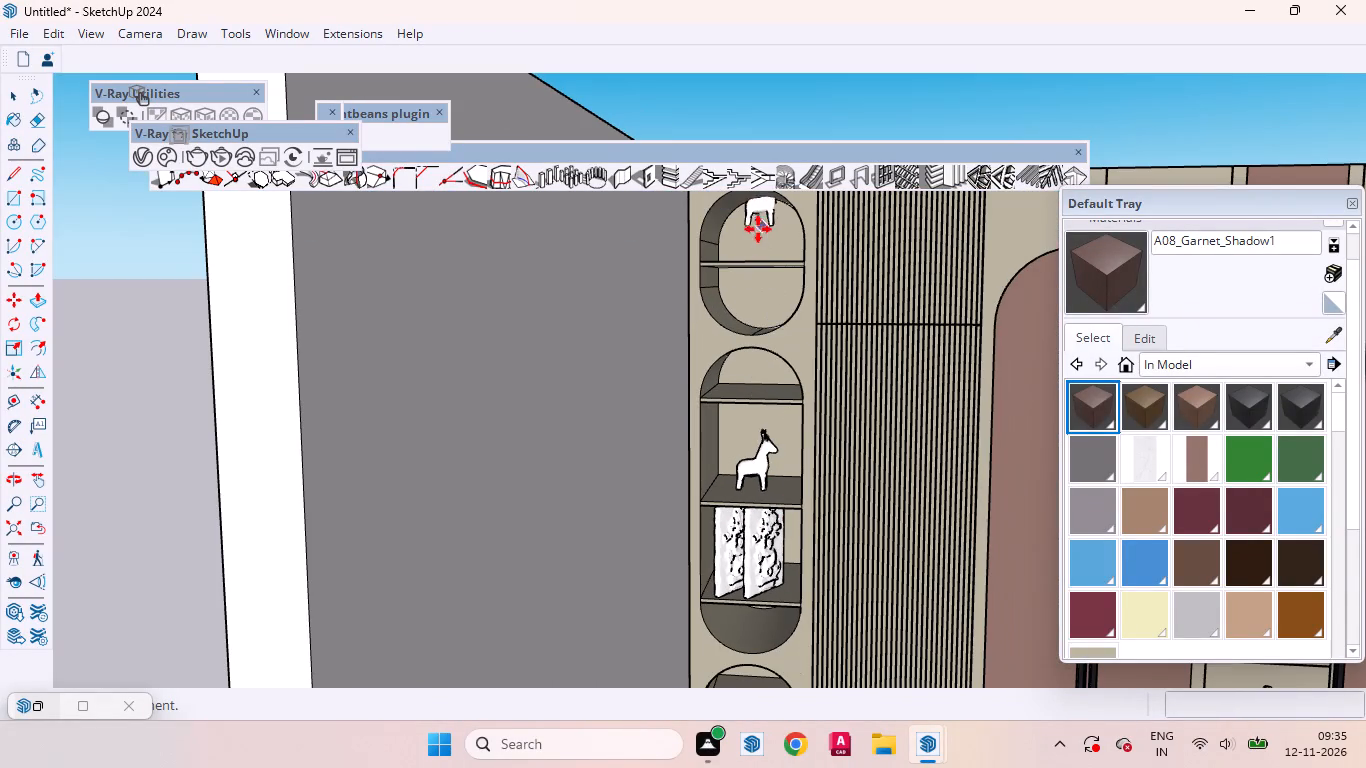
key(space)
scroll(730, 279, down, 4)
scroll(817, 408, down, 3)
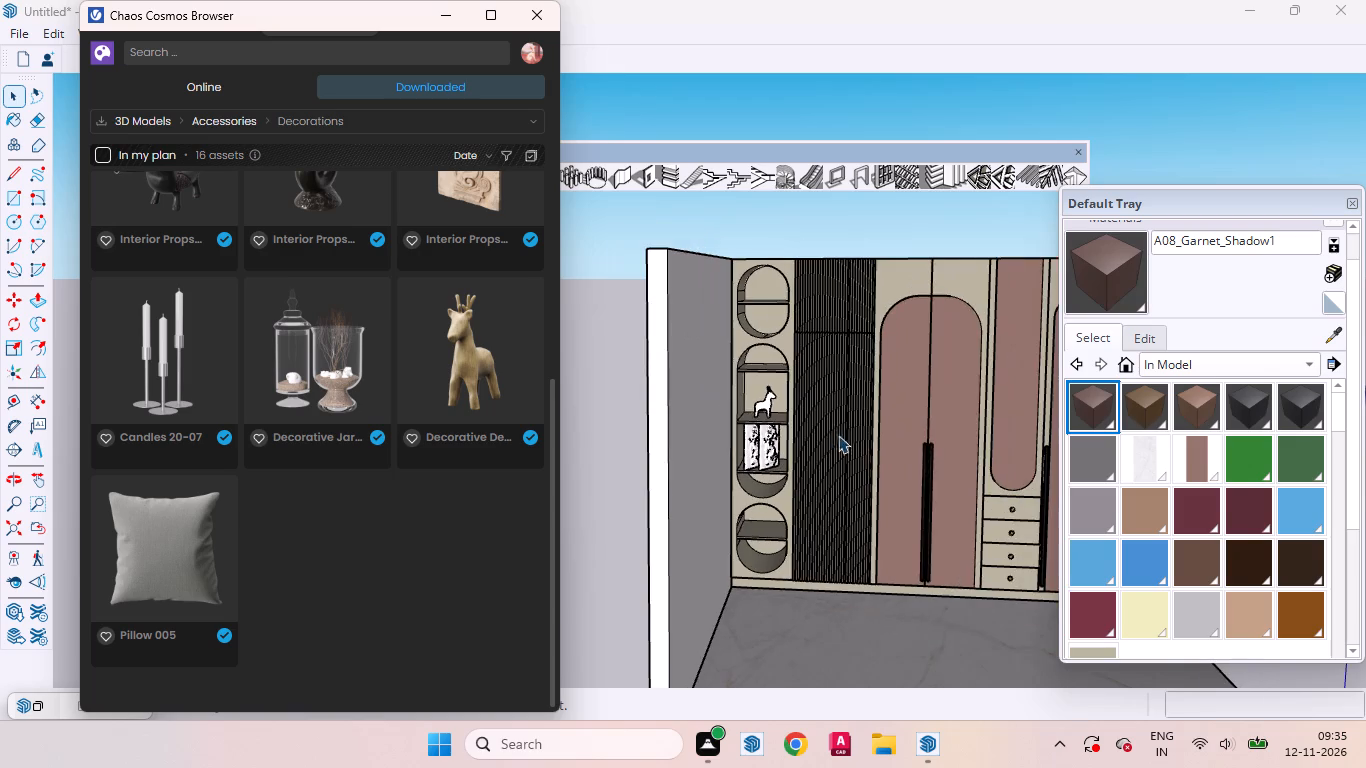
Rotate the deer figurine 90 degrees about the vertical axis so it faces out of the niche.
scroll(753, 410, up, 4)
click(765, 402)
scroll(795, 276, down, 7)
scroll(820, 469, up, 4)
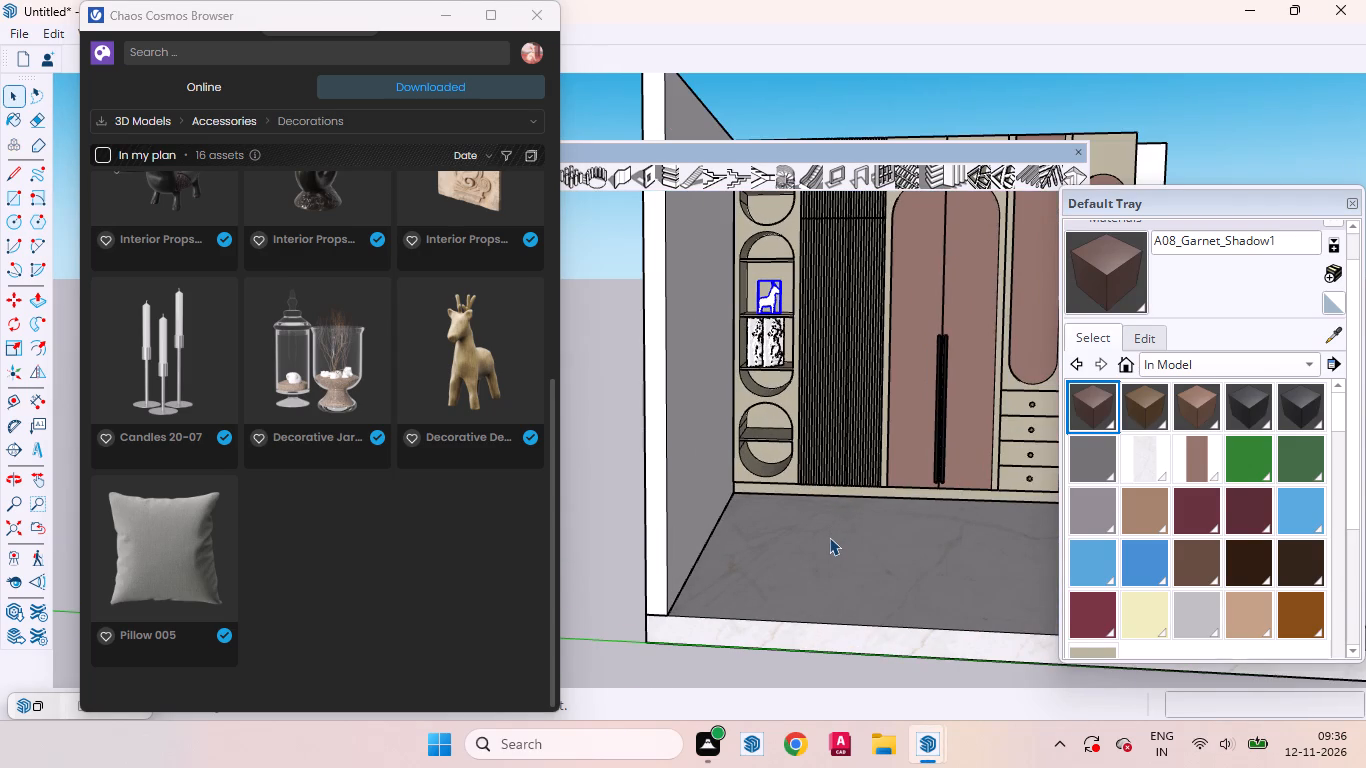
key(q)
scroll(767, 236, up, 18)
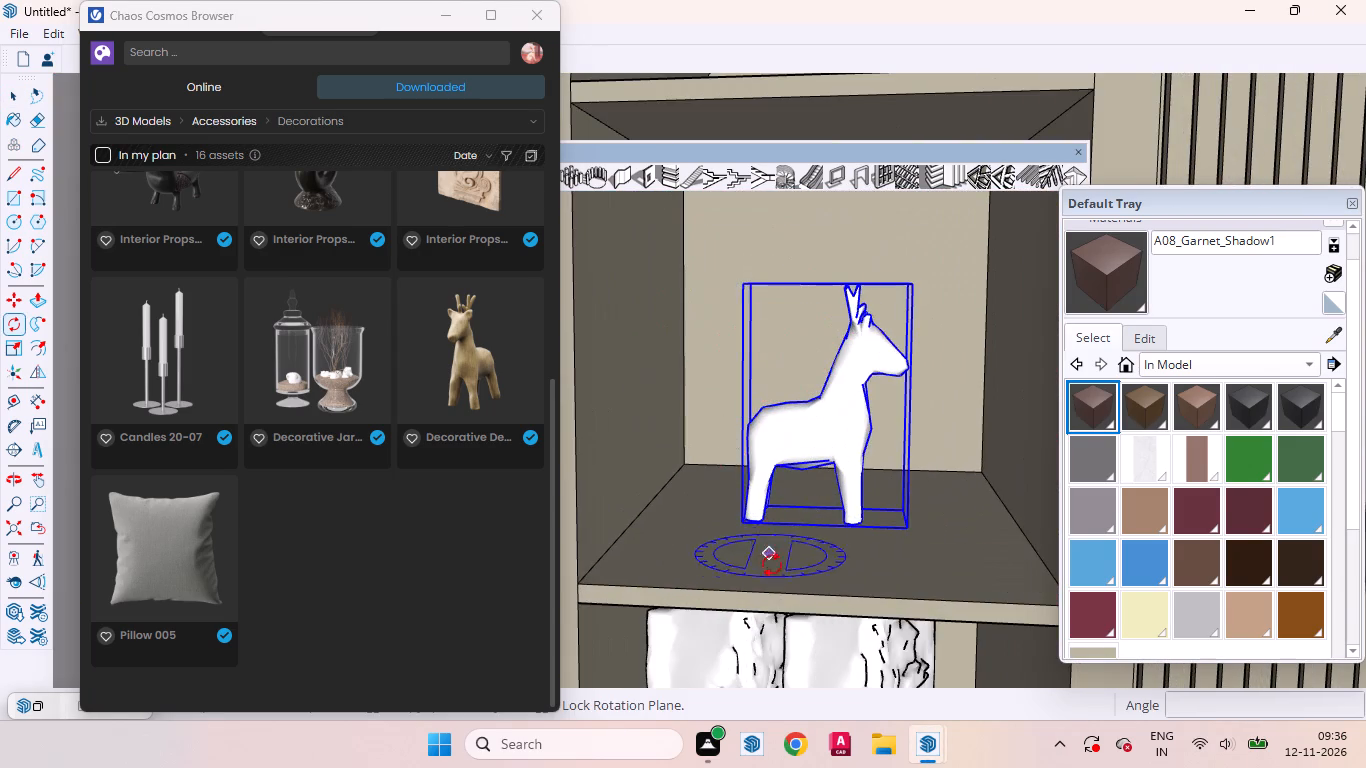
middle_drag(772, 567, 790, 649)
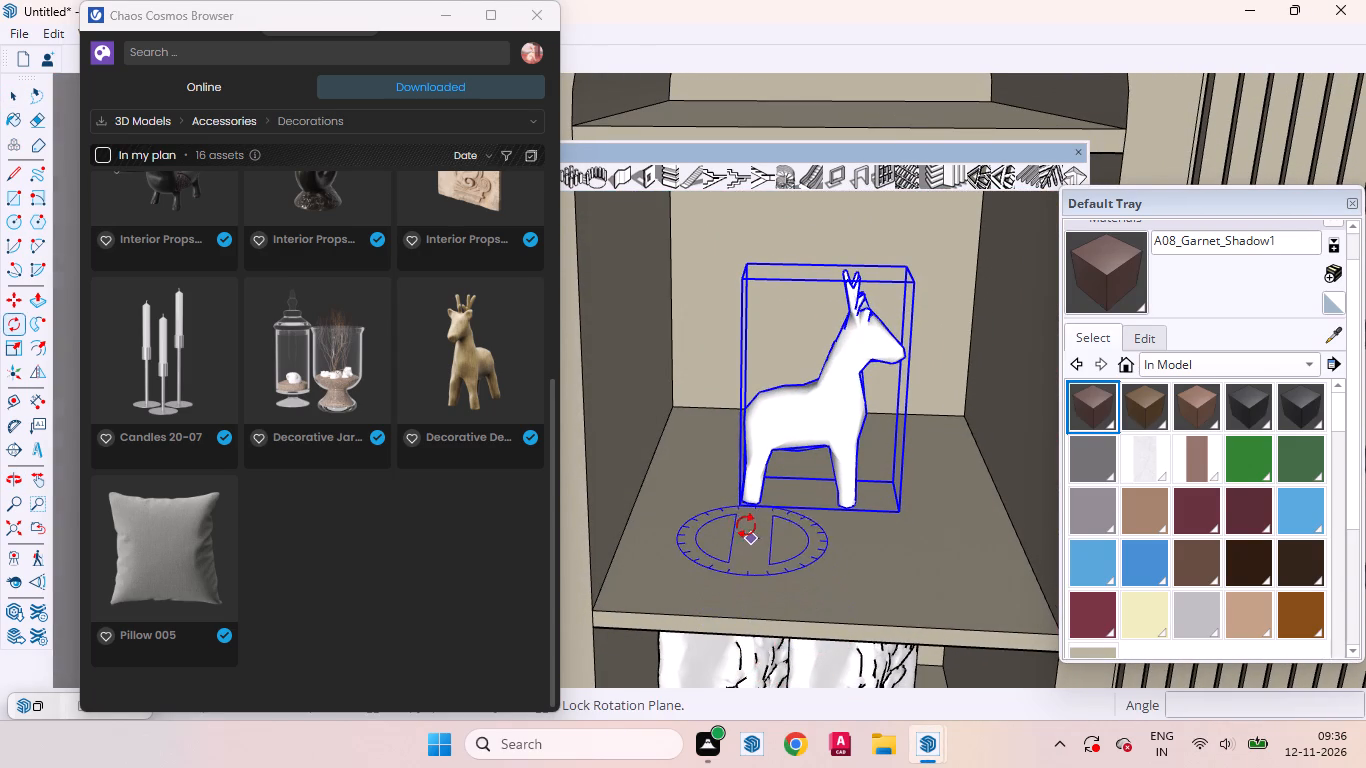
click(740, 510)
click(896, 516)
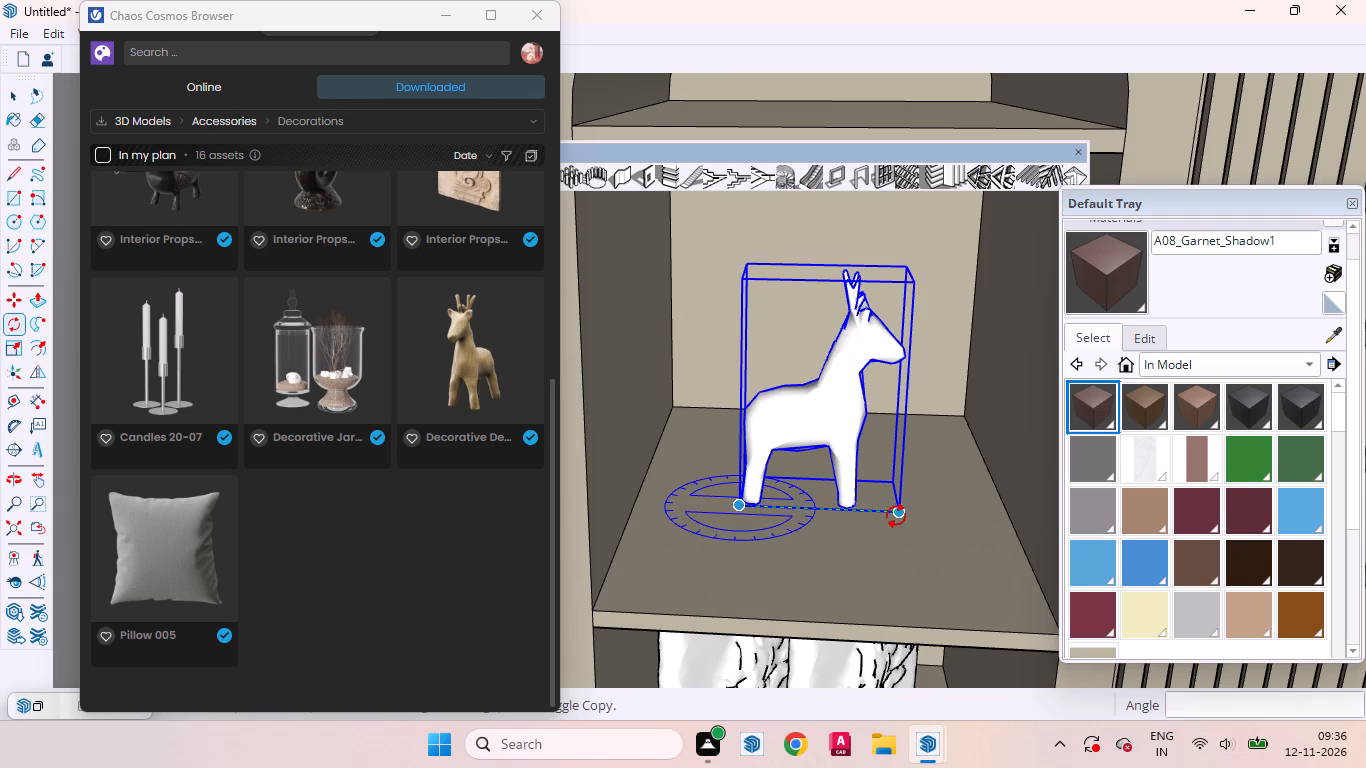
text(90)
key(Return)
key(space)
scroll(814, 426, down, 6)
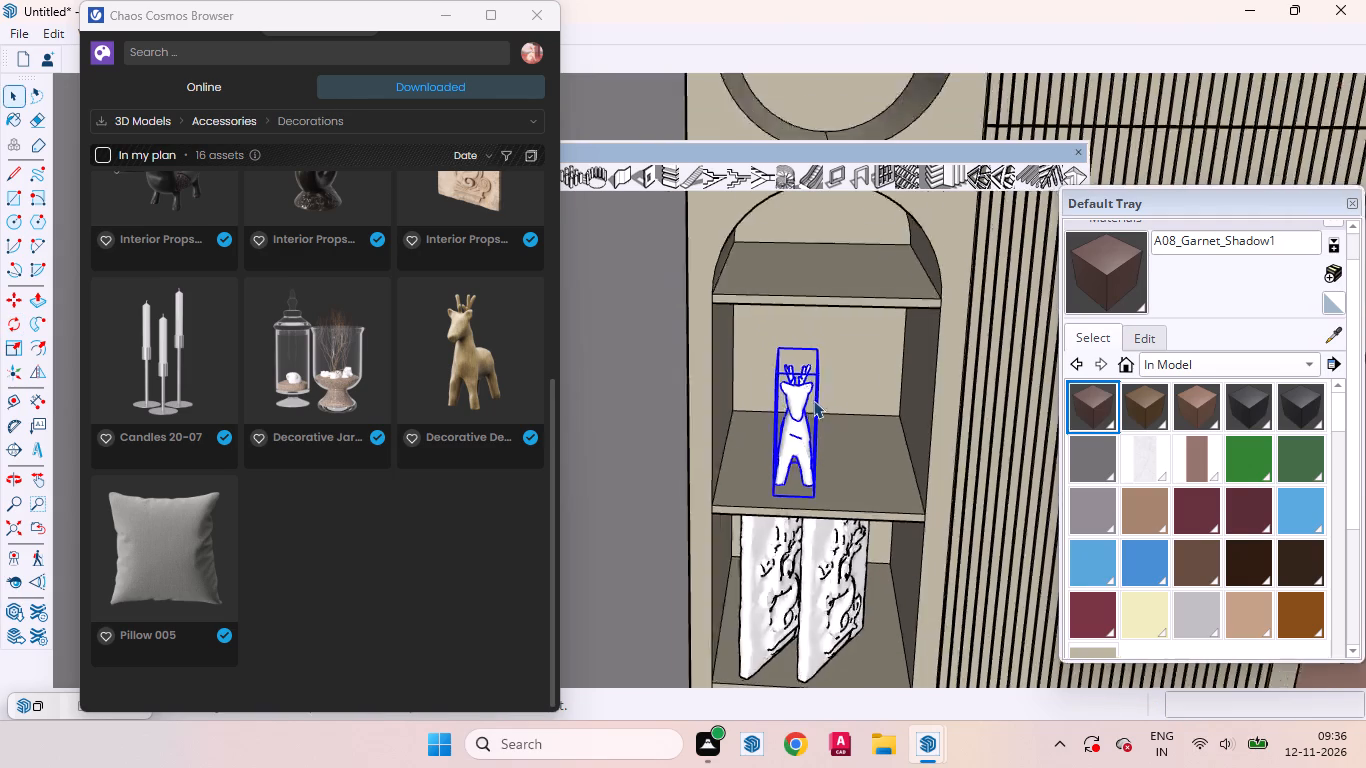
scroll(813, 400, down, 15)
click(681, 472)
Move the deer figurine 1 7/8" sideways along its shelf toward the middle of the compartment.
scroll(782, 359, up, 7)
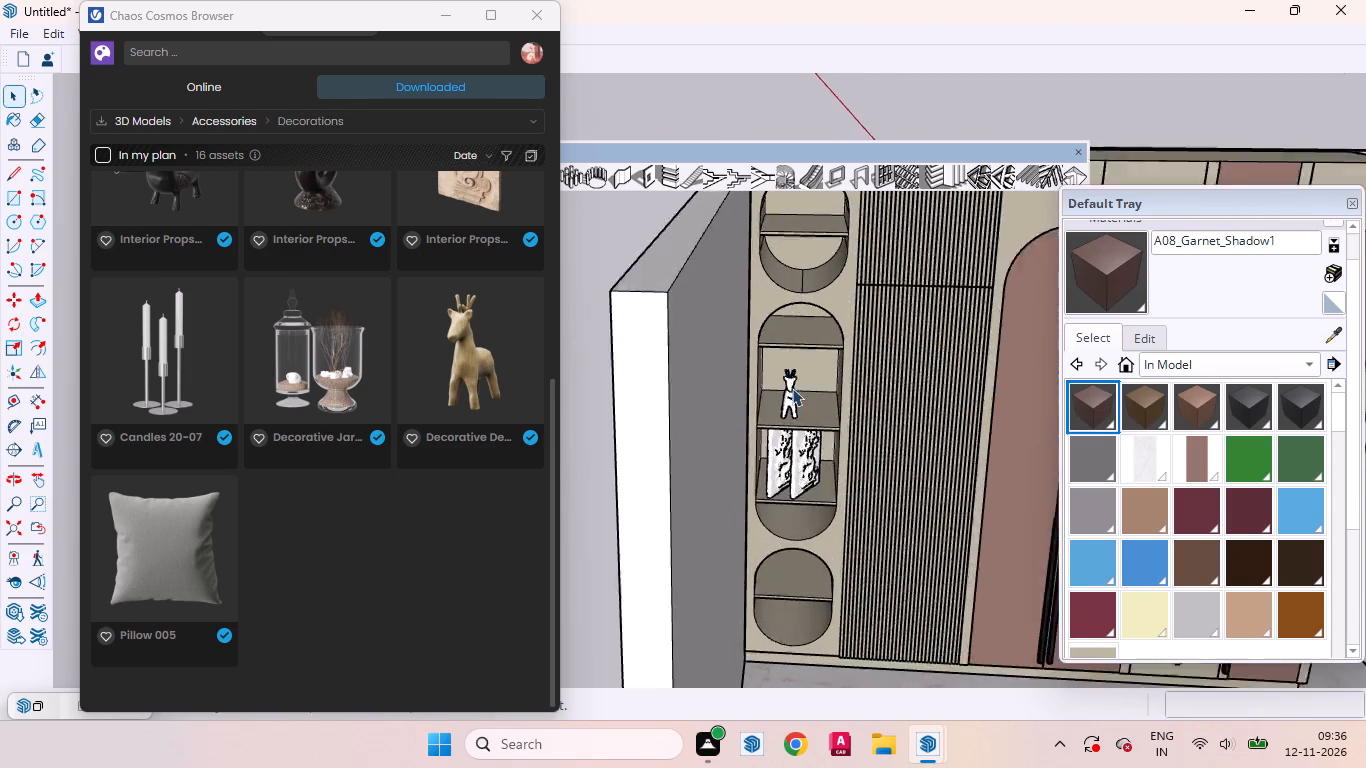
scroll(792, 388, up, 7)
click(789, 411)
key(m)
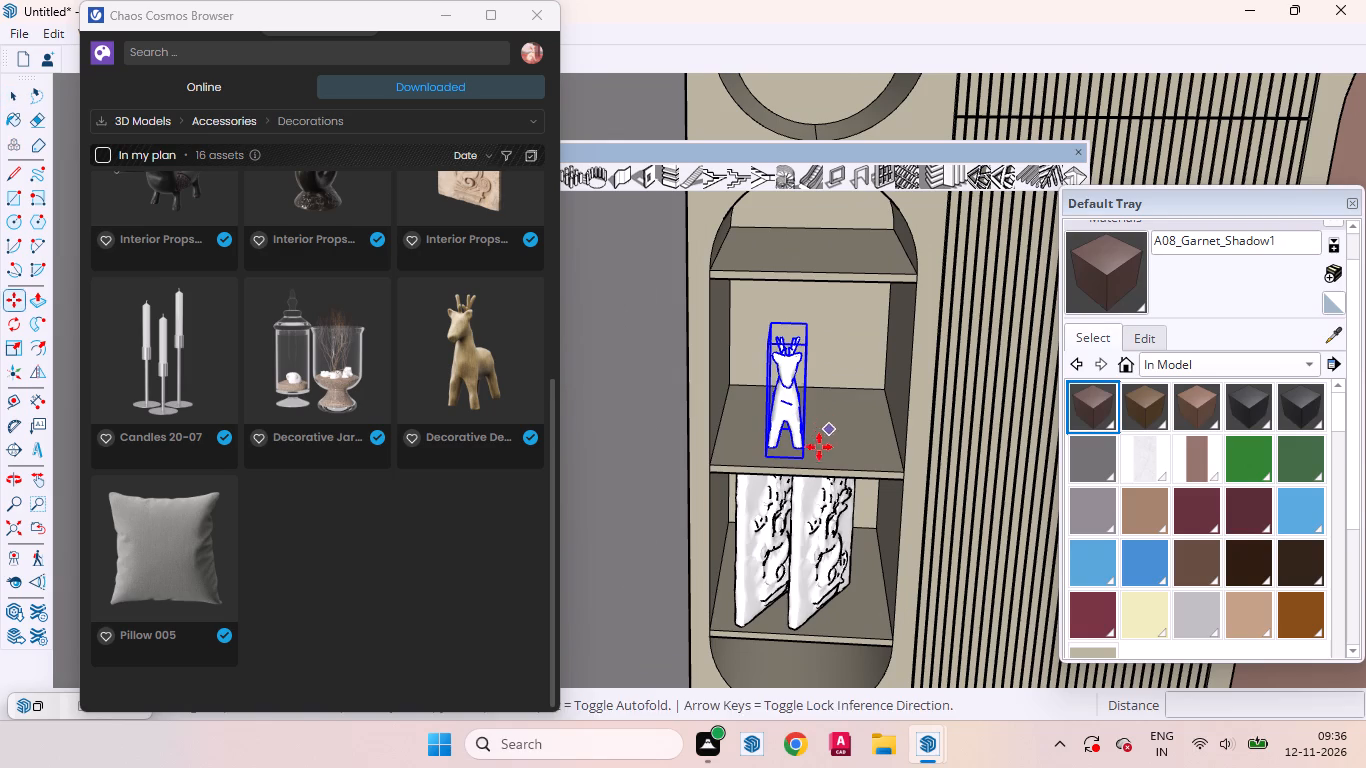
click(819, 453)
click(840, 453)
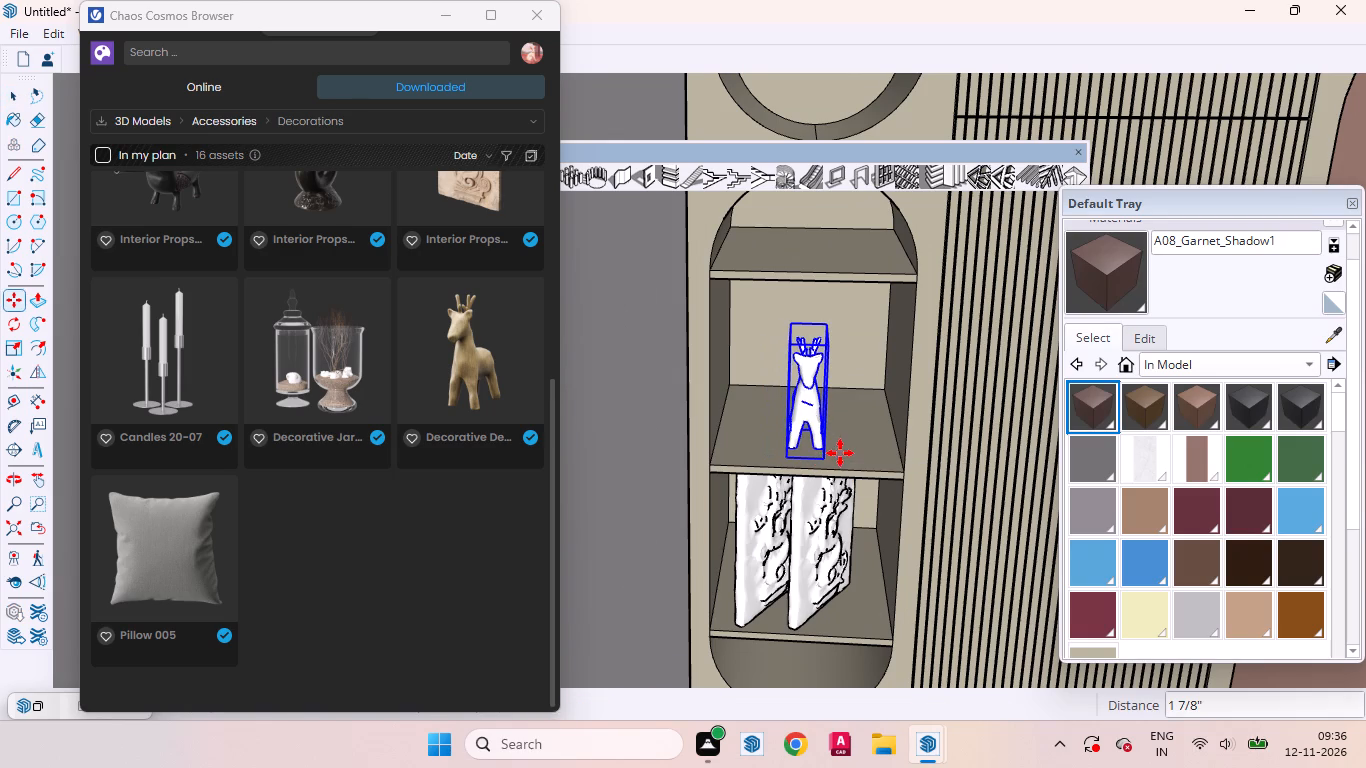
Uniformly enlarge the deer figurine about its opposite base corner so it nearly fills the compartment's height.
key(s)
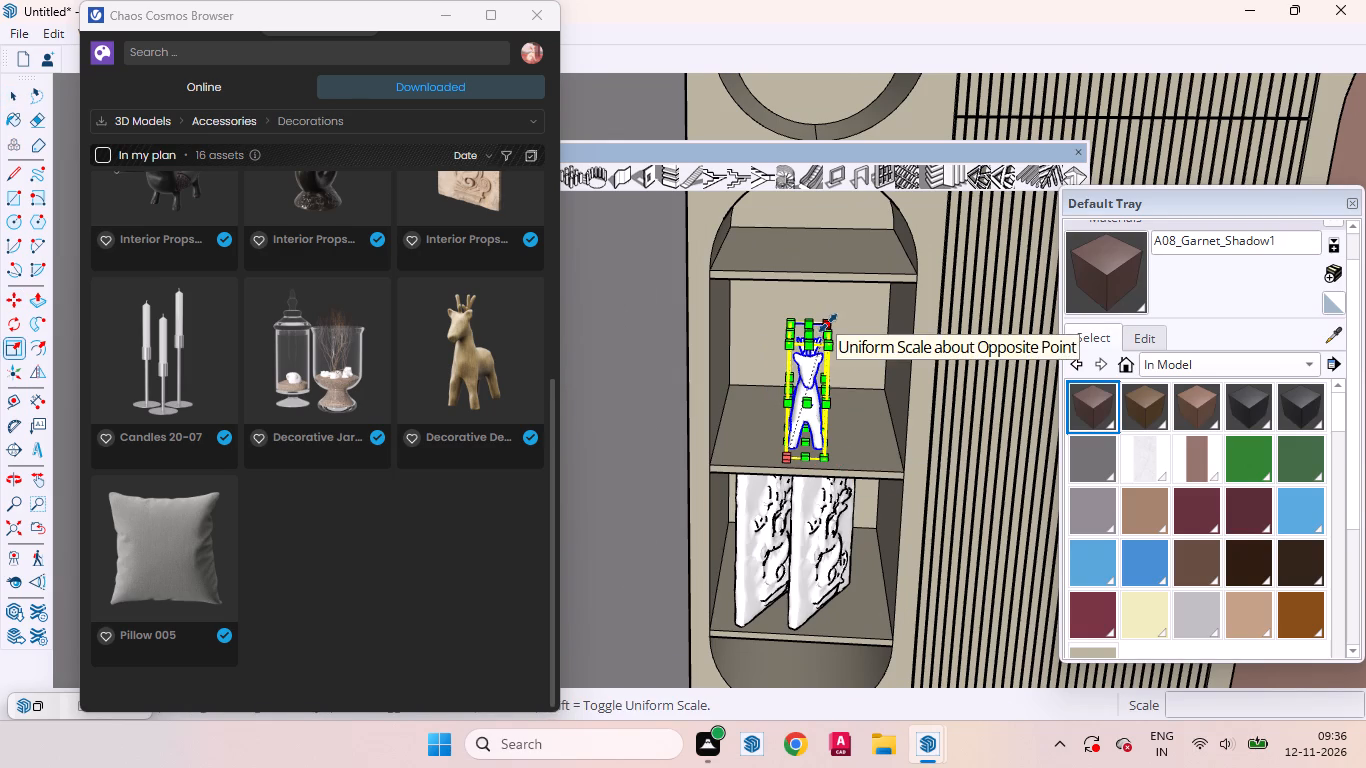
drag(831, 320, 861, 300)
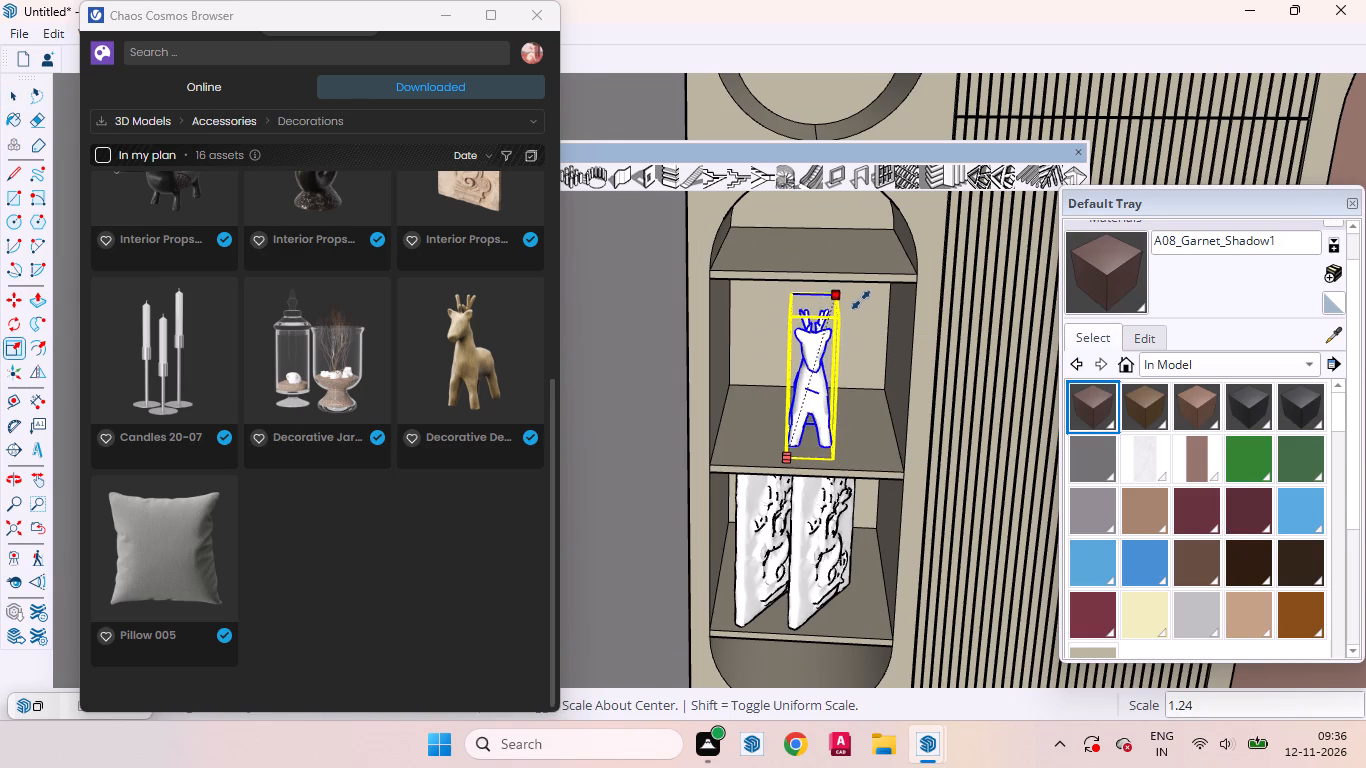
drag(861, 300, 890, 285)
key(space)
scroll(812, 384, down, 14)
click(652, 438)
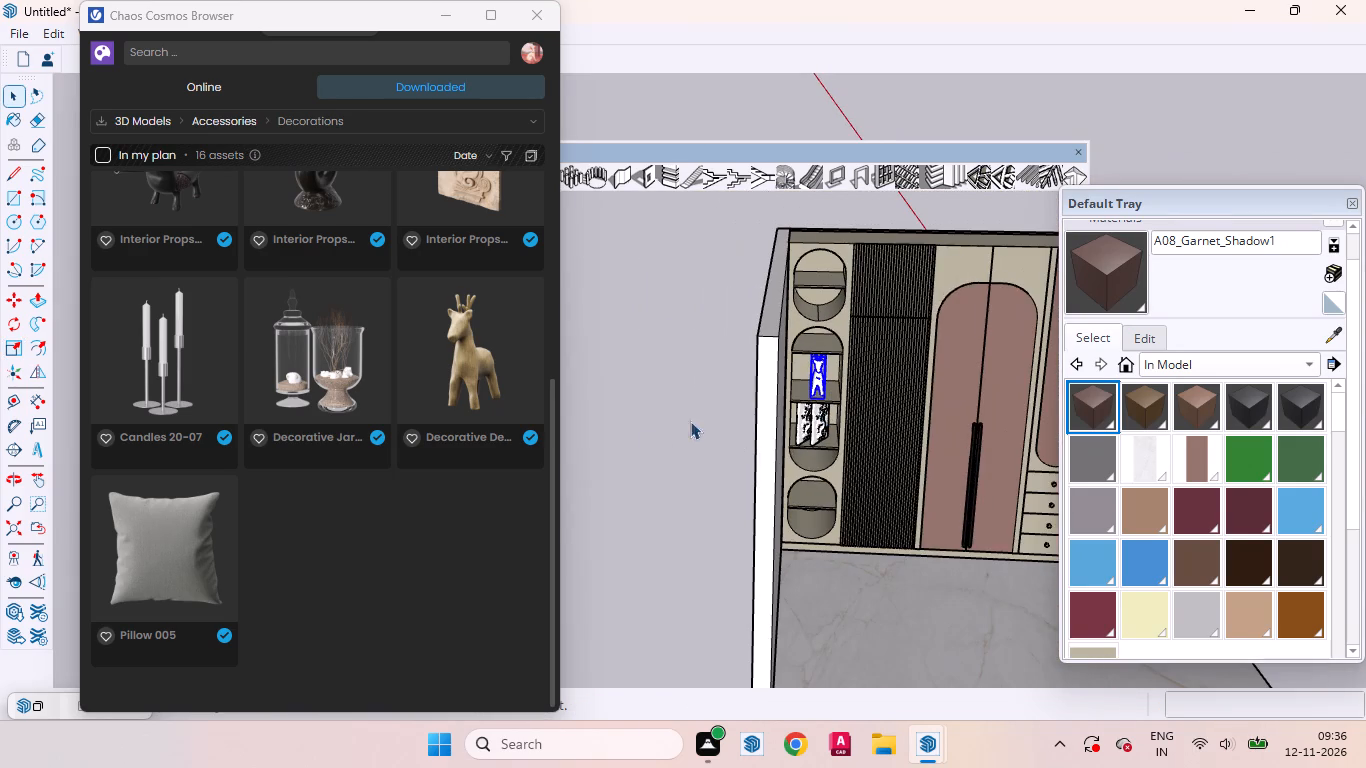
Rotate the deer figurine about 20 degrees around the vertical axis so it stands at an angle on the shelf.
scroll(777, 393, up, 8)
middle_drag(826, 408, 725, 371)
scroll(796, 383, up, 5)
click(794, 369)
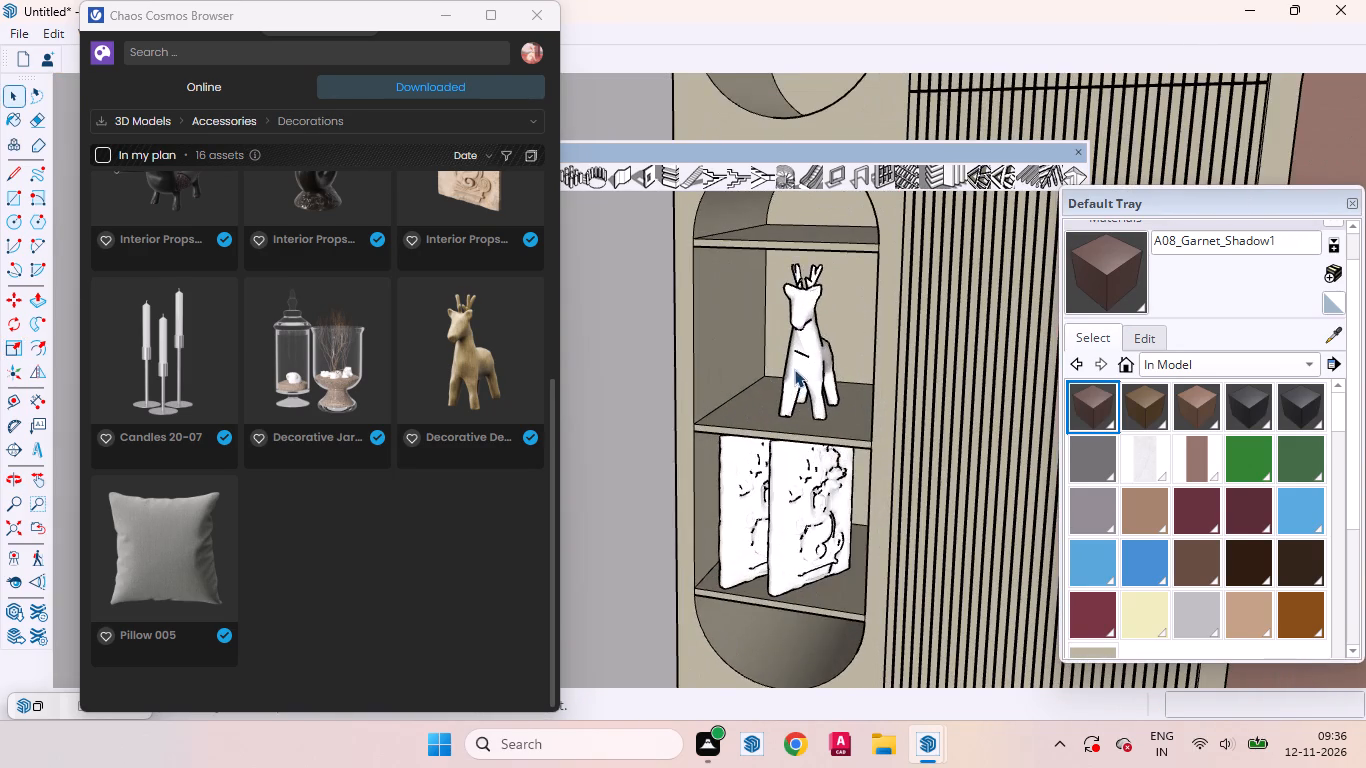
middle_drag(808, 377, 886, 465)
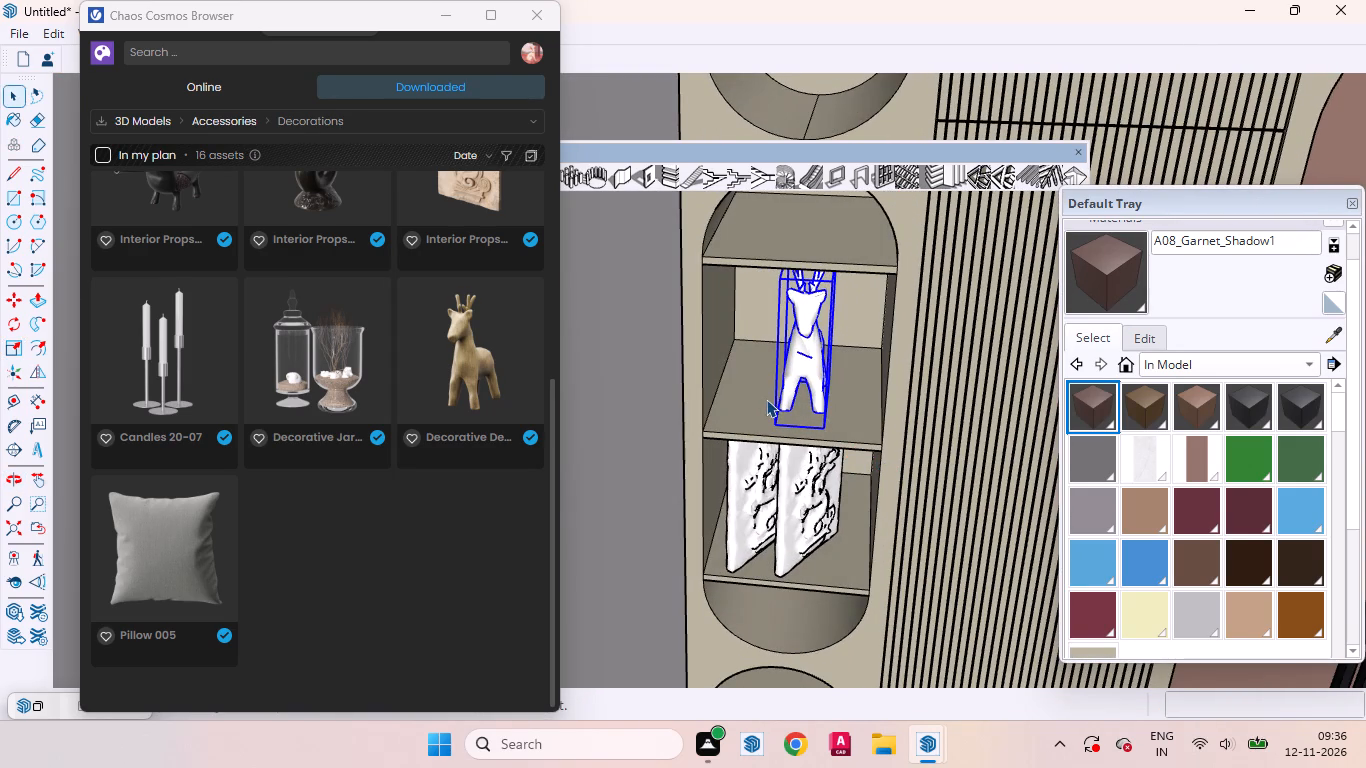
key(s)
scroll(778, 399, up, 6)
key(space)
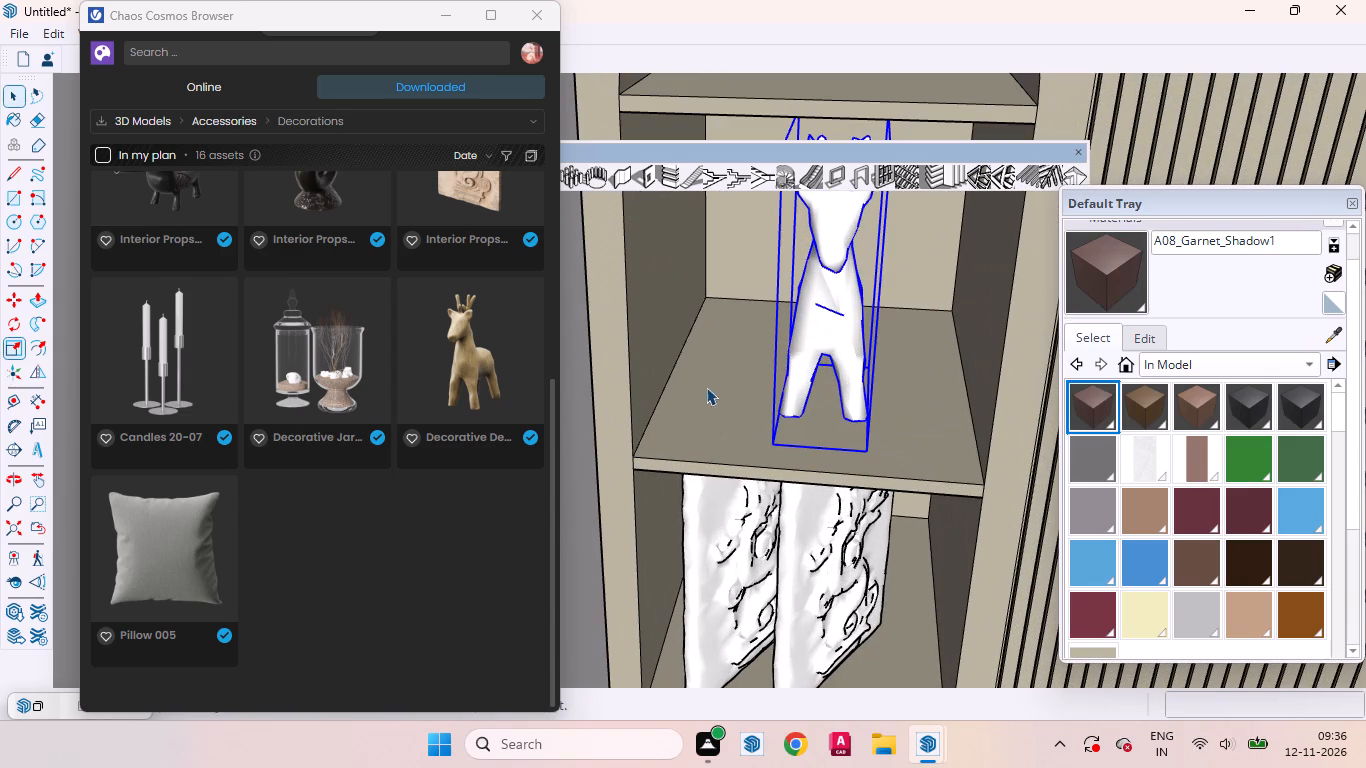
key(q)
scroll(746, 415, up, 2)
click(738, 433)
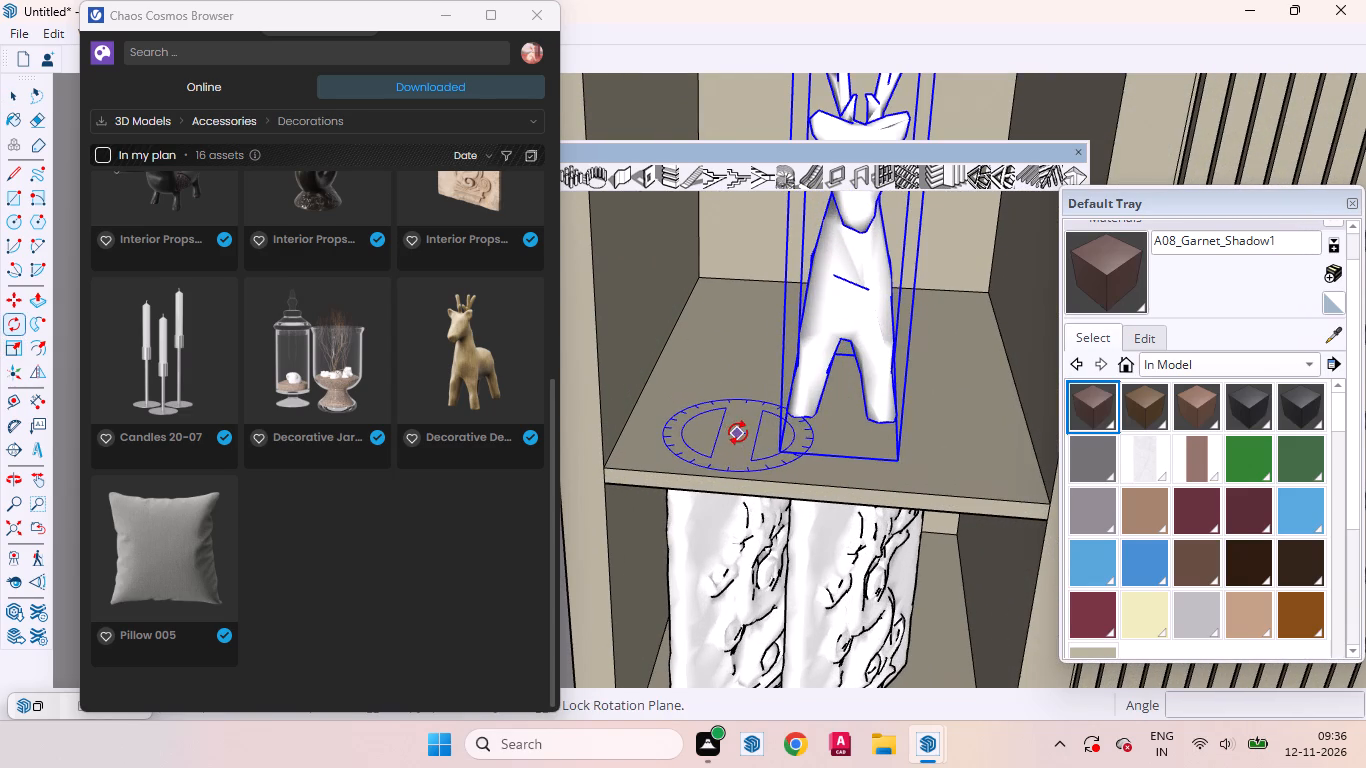
click(818, 433)
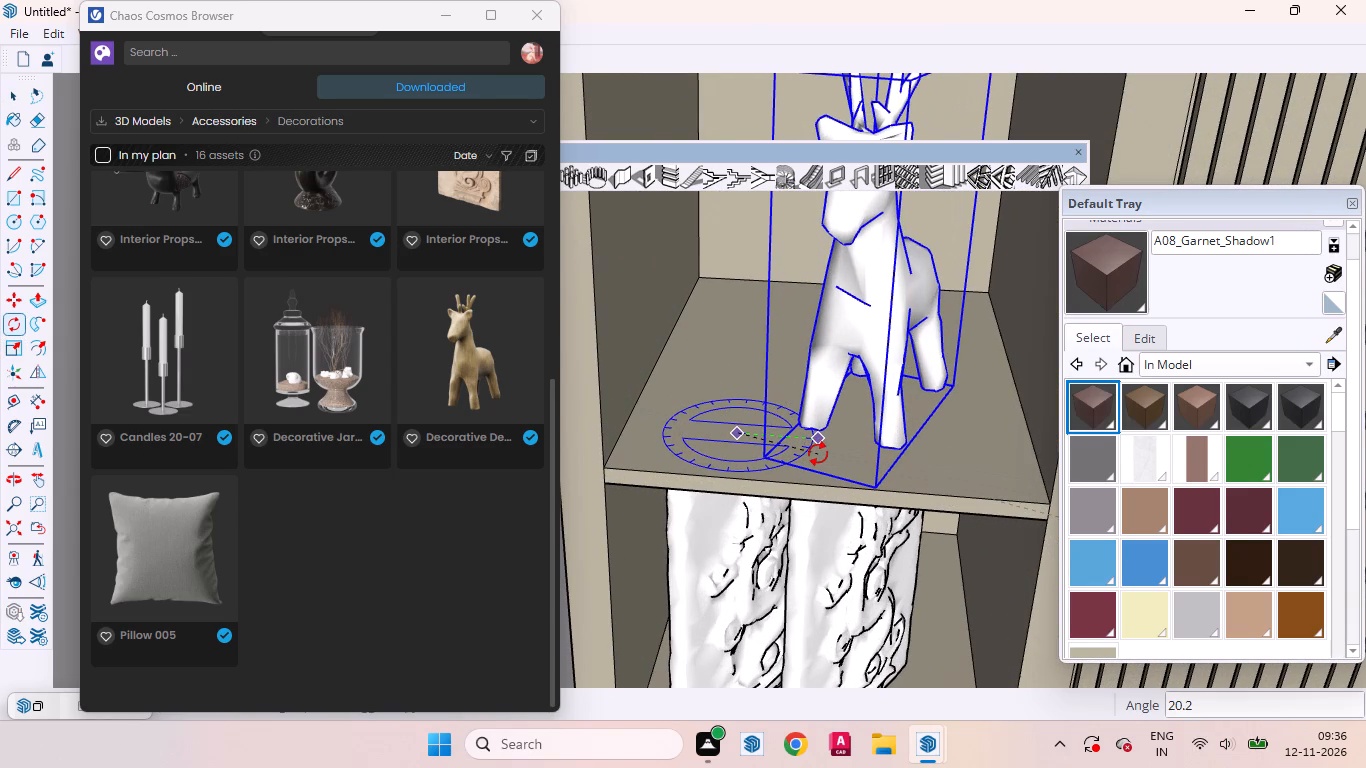
click(819, 454)
text(v)
key(space)
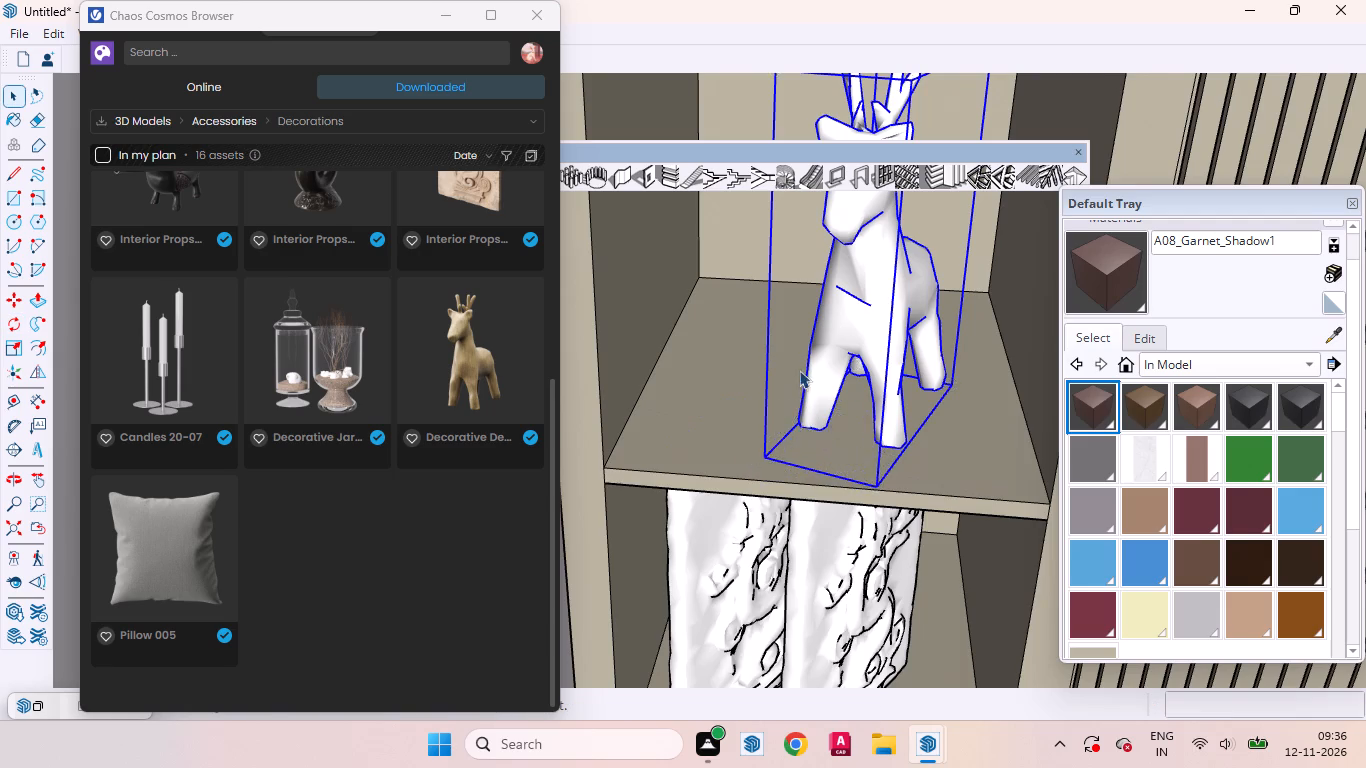
scroll(799, 367, down, 20)
scroll(799, 367, down, 3)
click(687, 340)
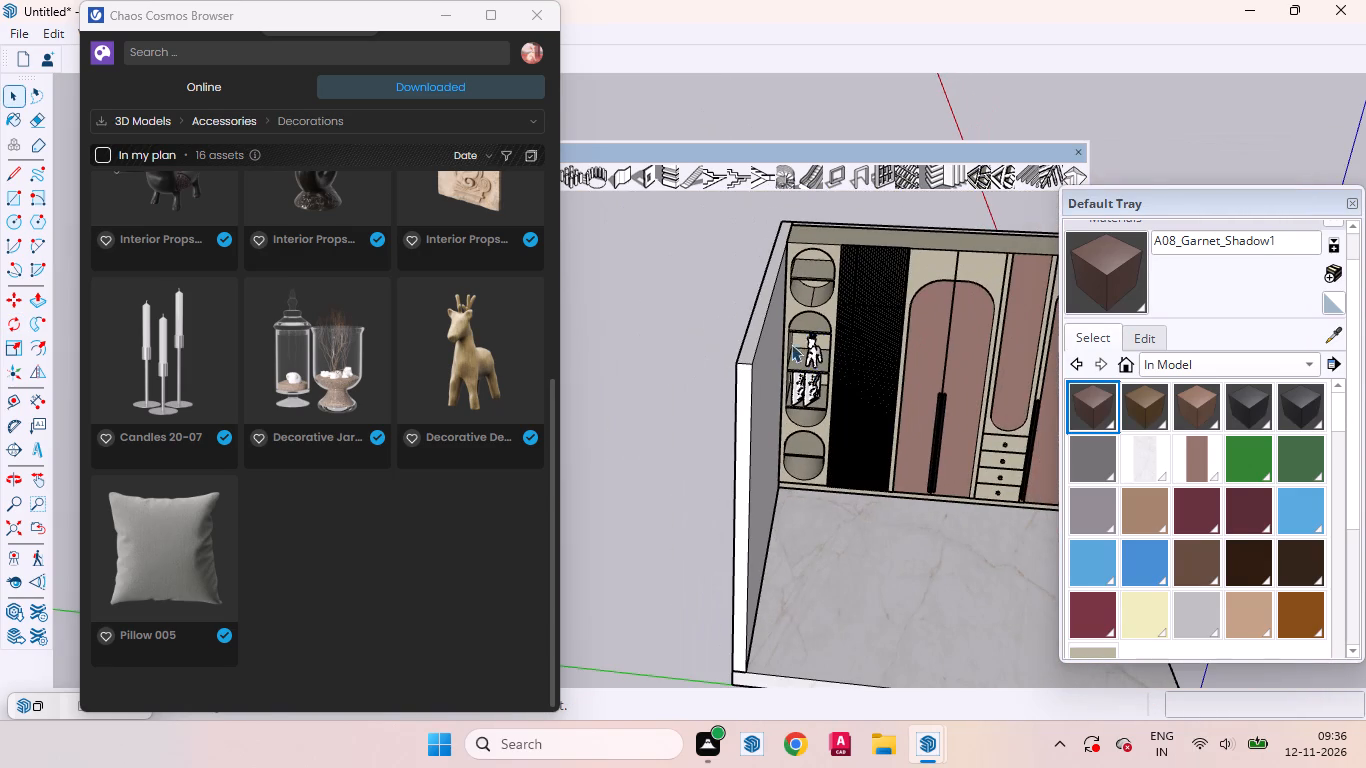
Shift the angled deer figurine about 1 13/16" across the shelf to centre it in the compartment.
scroll(798, 340, up, 13)
click(845, 371)
scroll(816, 318, down, 4)
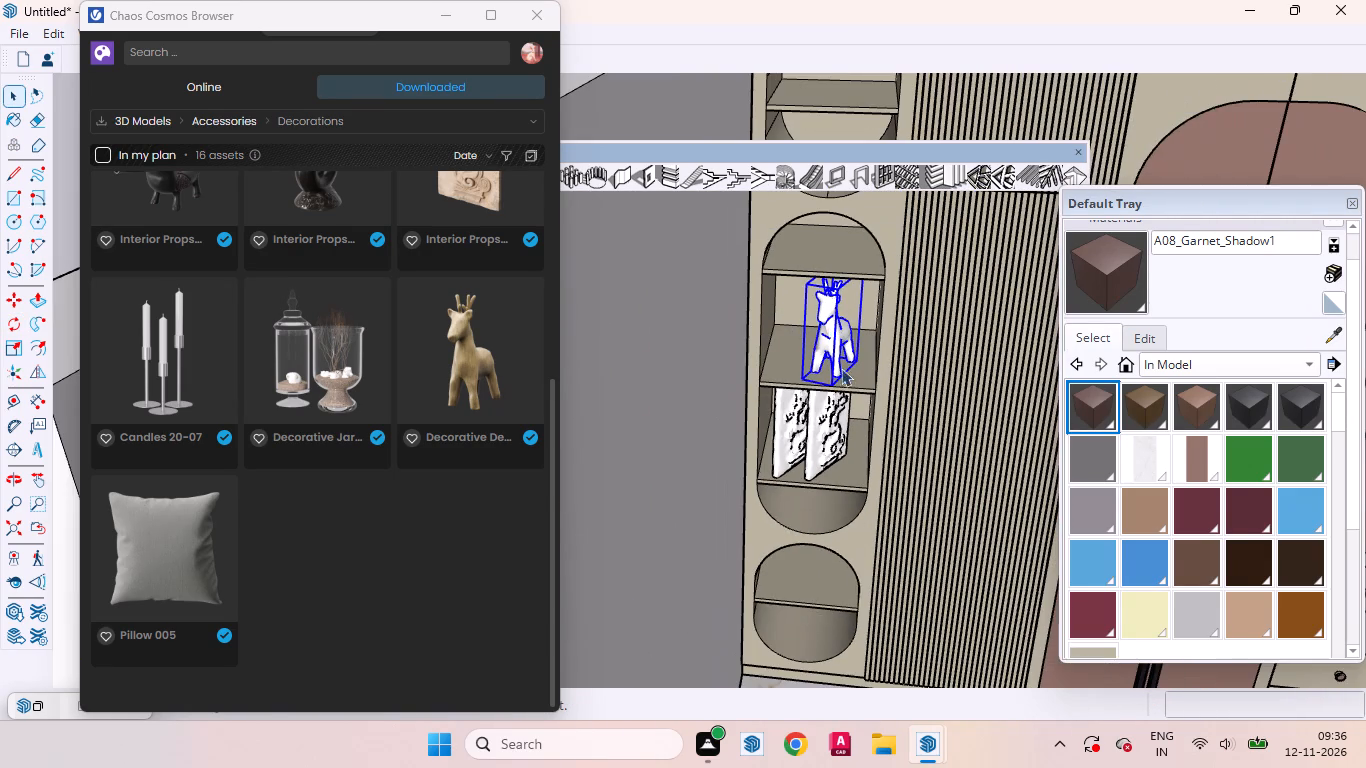
key(m)
scroll(862, 382, up, 4)
click(862, 382)
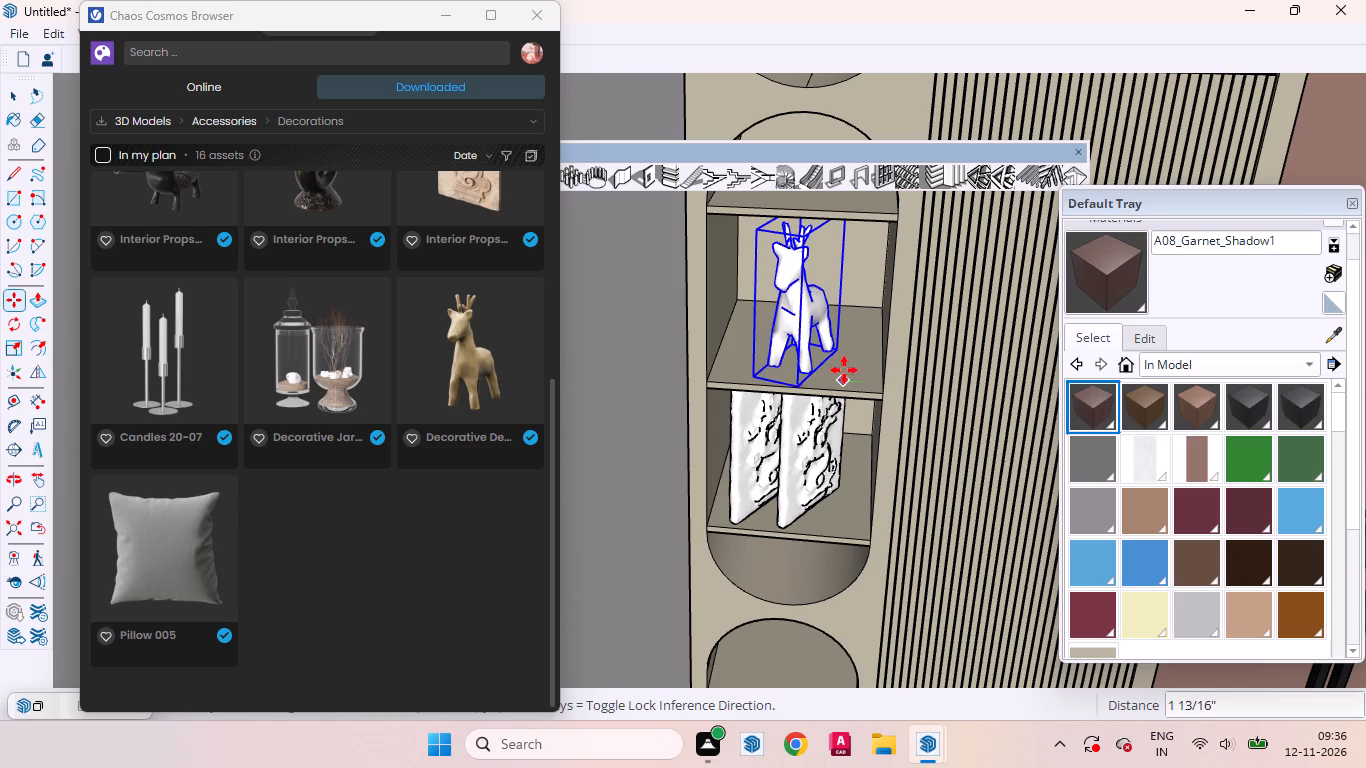
click(841, 369)
key(space)
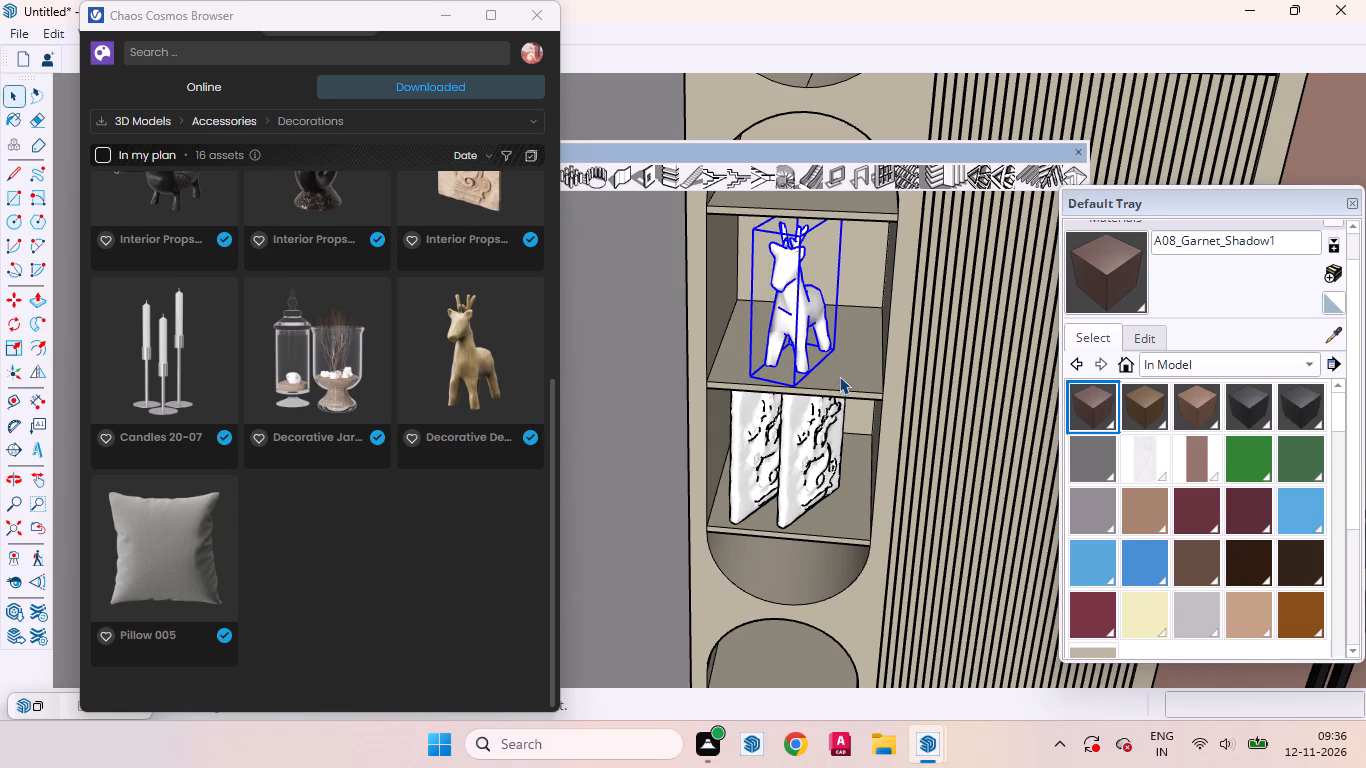
Rotate the deer figurine 45 degrees around the vertical axis so it angles toward the opposite side of the niche.
key(q)
scroll(837, 373, up, 9)
click(786, 391)
click(824, 394)
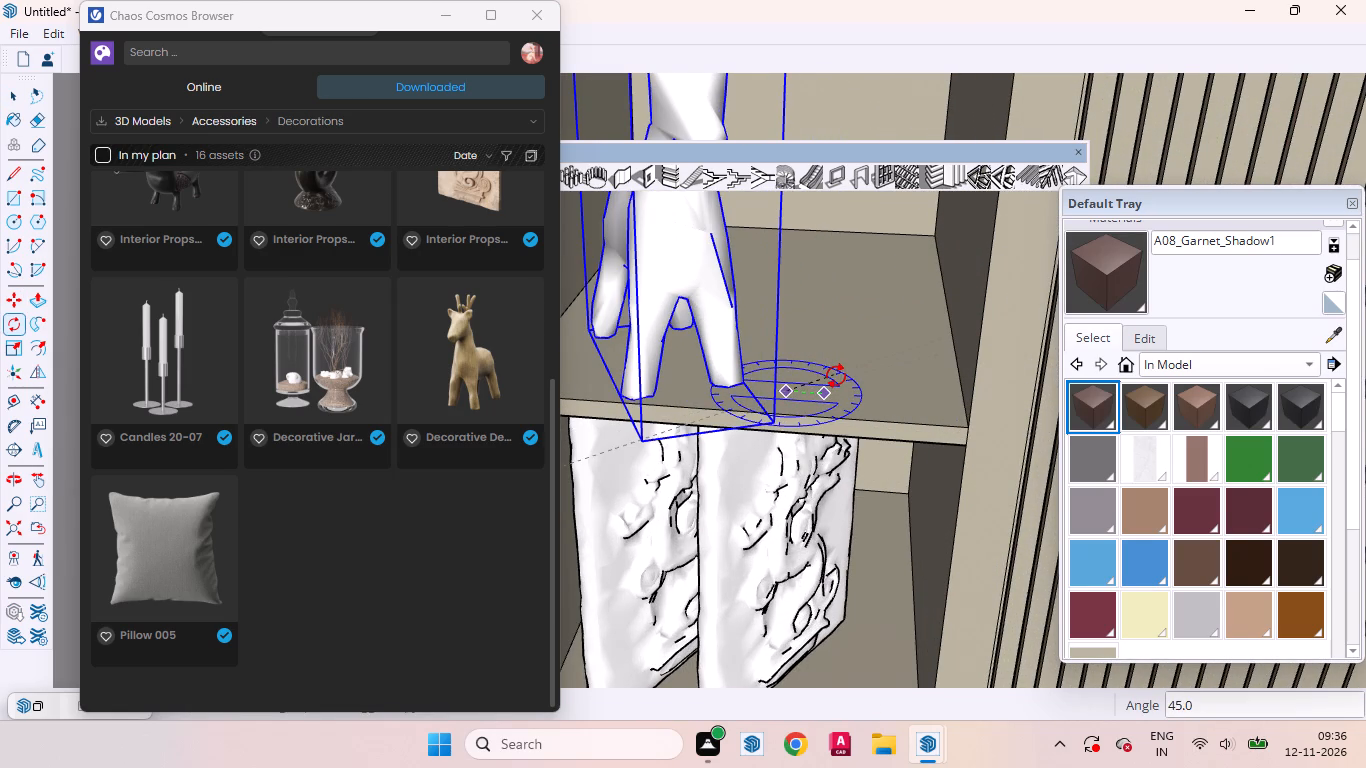
click(836, 376)
key(space)
Move the deer figurine 2 11/16" across the shelf toward its front edge.
scroll(854, 292, down, 5)
scroll(848, 297, up, 1)
scroll(847, 298, down, 3)
key(m)
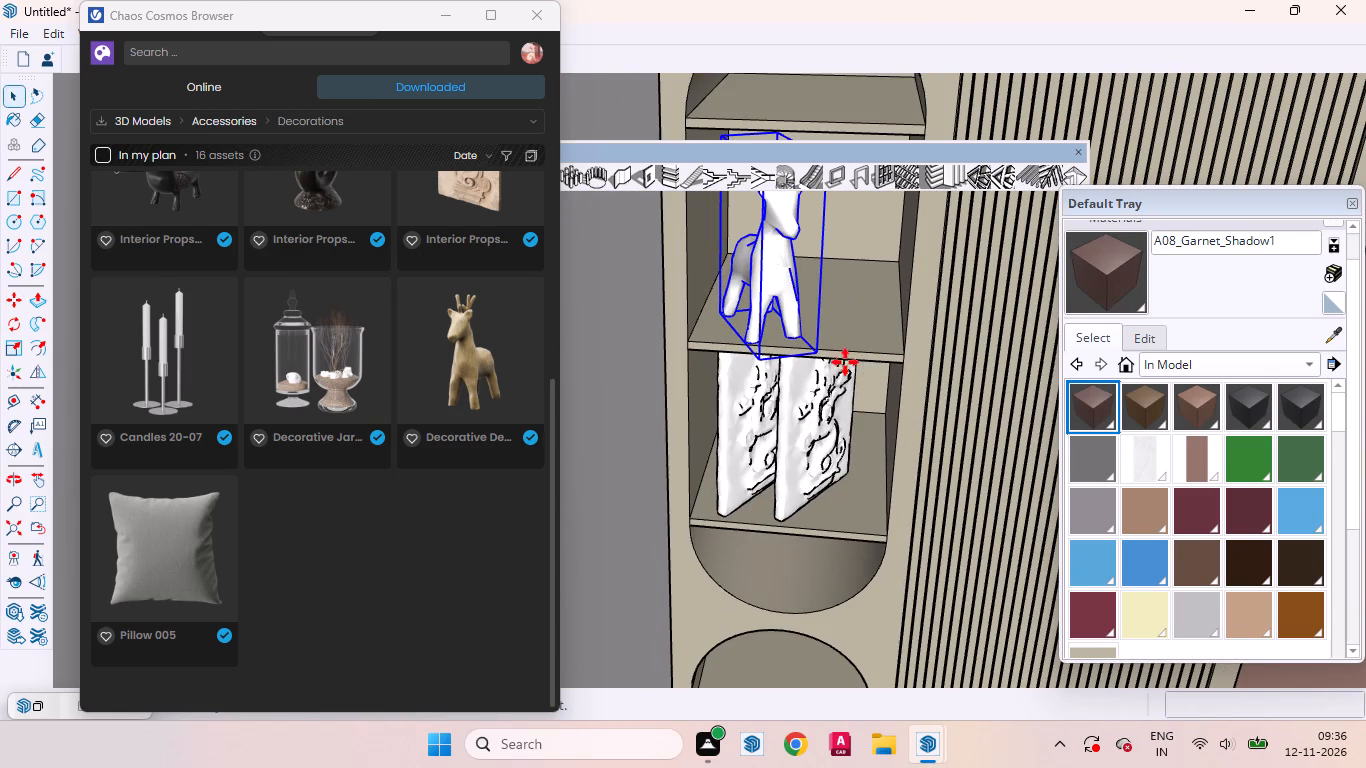
scroll(774, 369, up, 4)
click(752, 355)
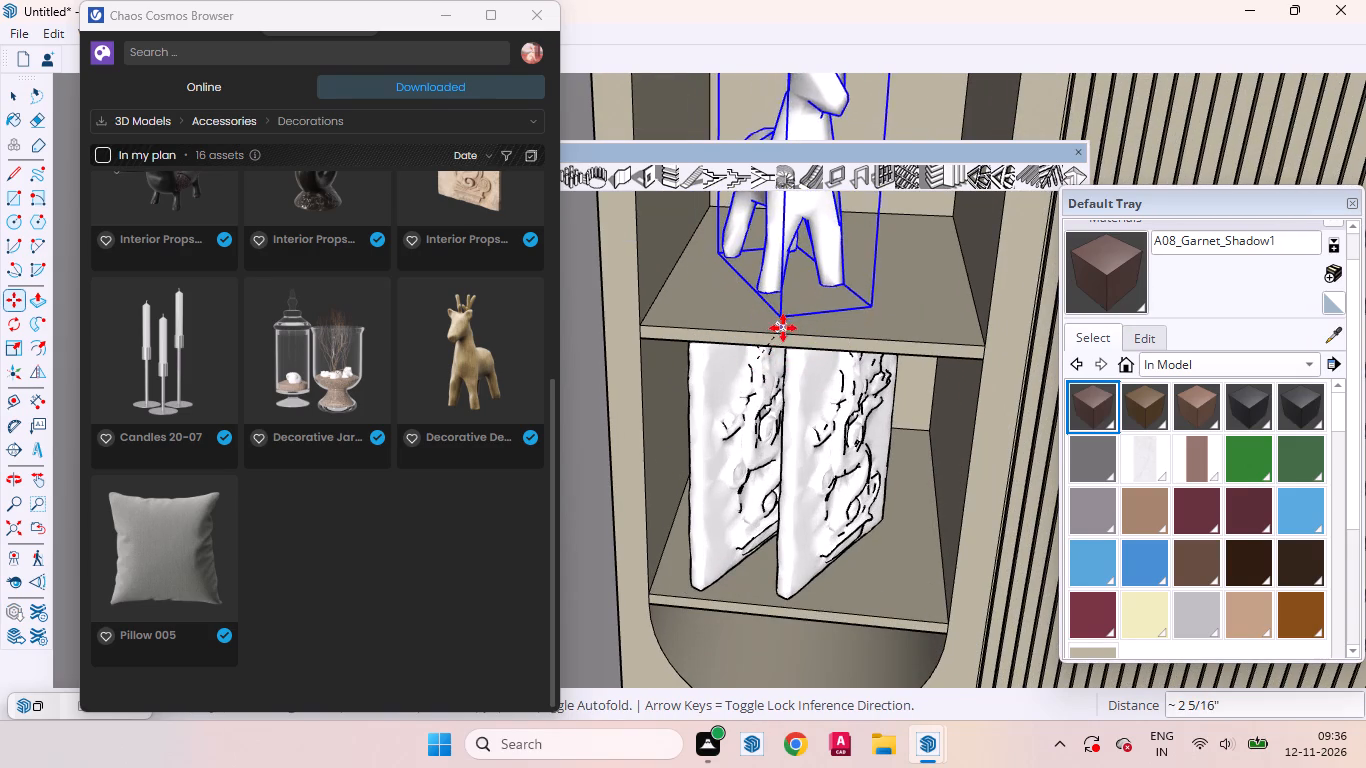
click(781, 333)
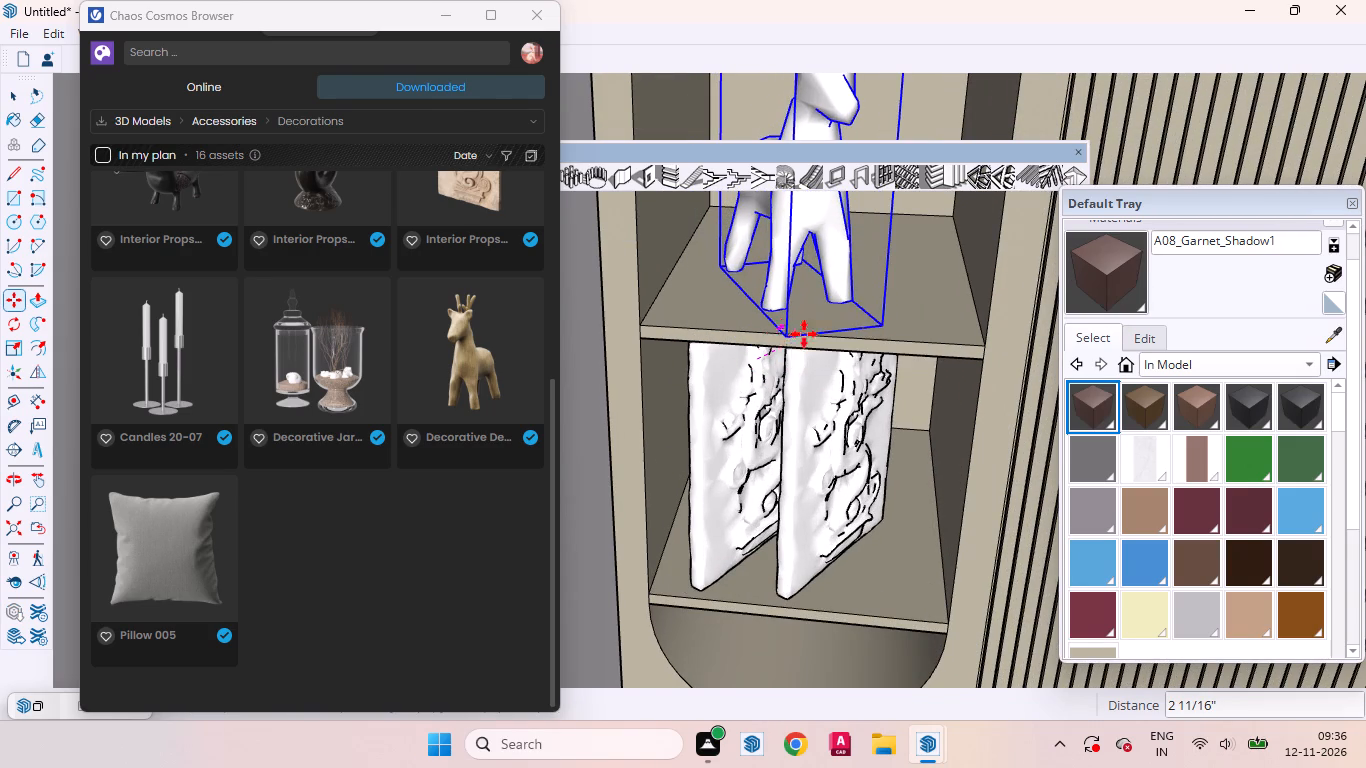
Move the deer figurine about 5" back from the shelf's front edge so its base stands fully on the shelf.
scroll(855, 320, up, 5)
middle_drag(783, 360, 951, 388)
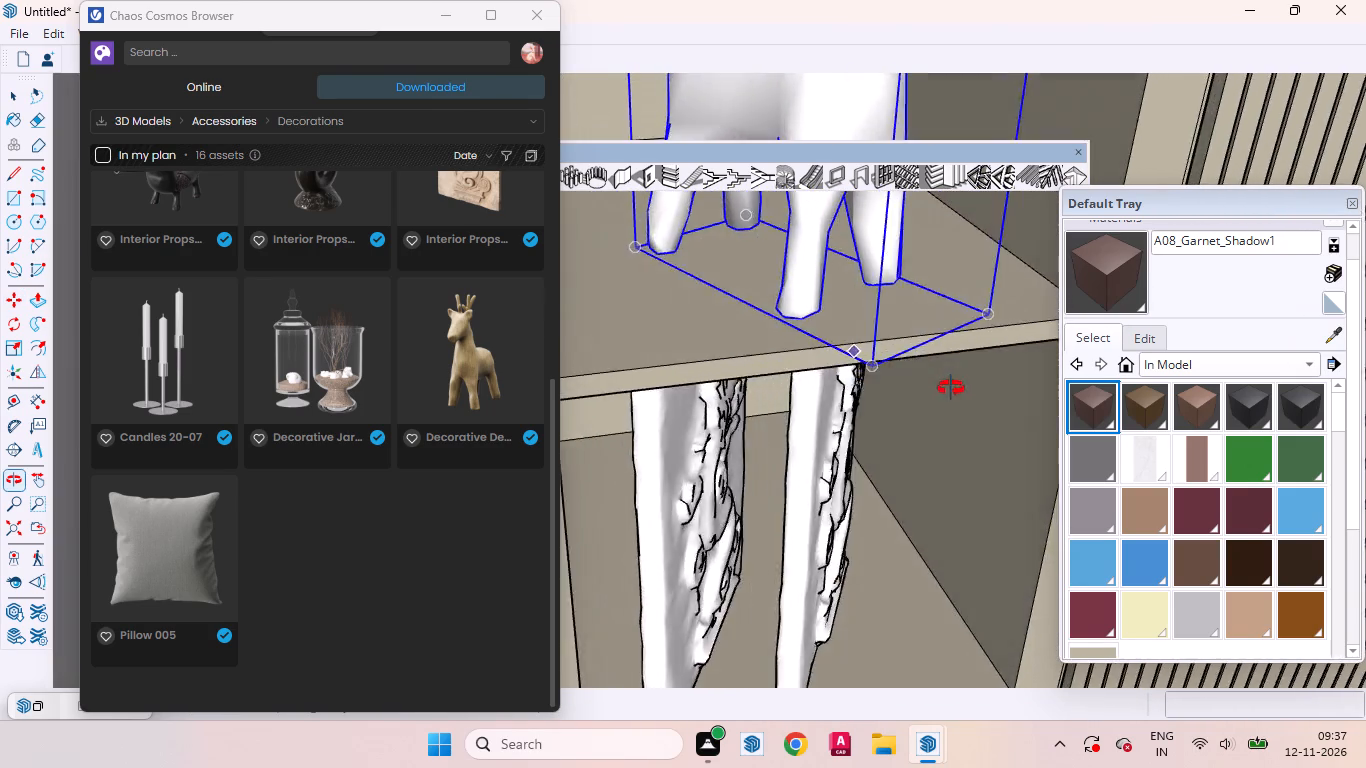
middle_drag(951, 388, 967, 382)
click(45, 532)
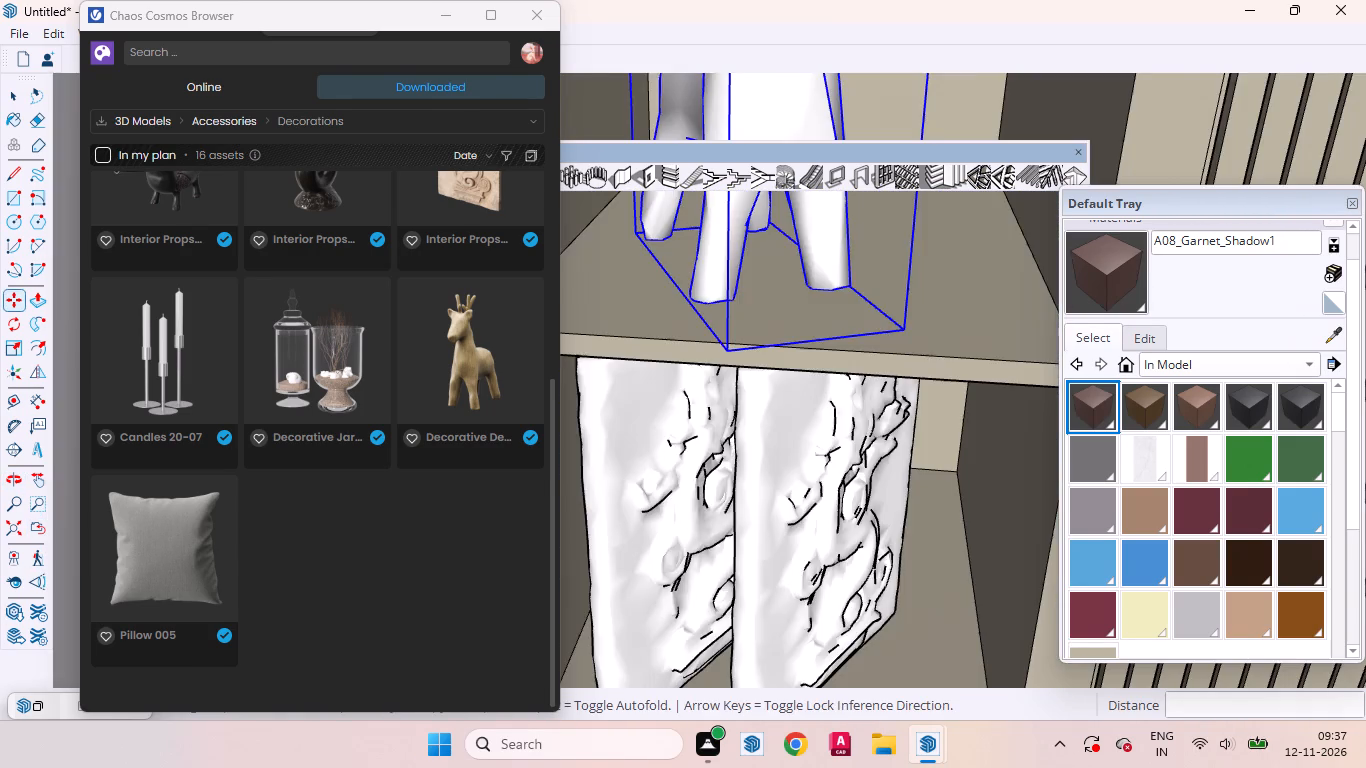
scroll(571, 465, down, 5)
scroll(642, 460, up, 1)
scroll(646, 460, down, 9)
scroll(828, 434, up, 1)
scroll(829, 435, down, 1)
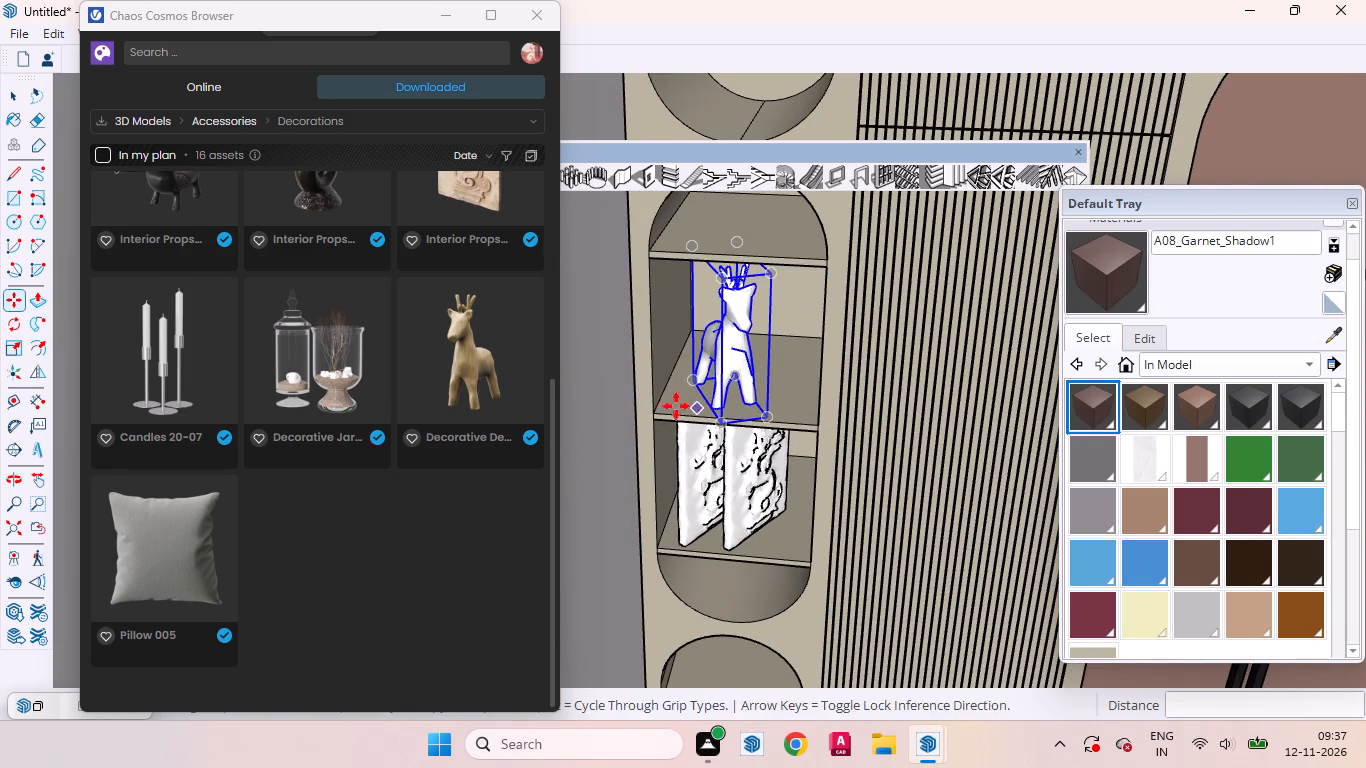
middle_drag(676, 406, 684, 423)
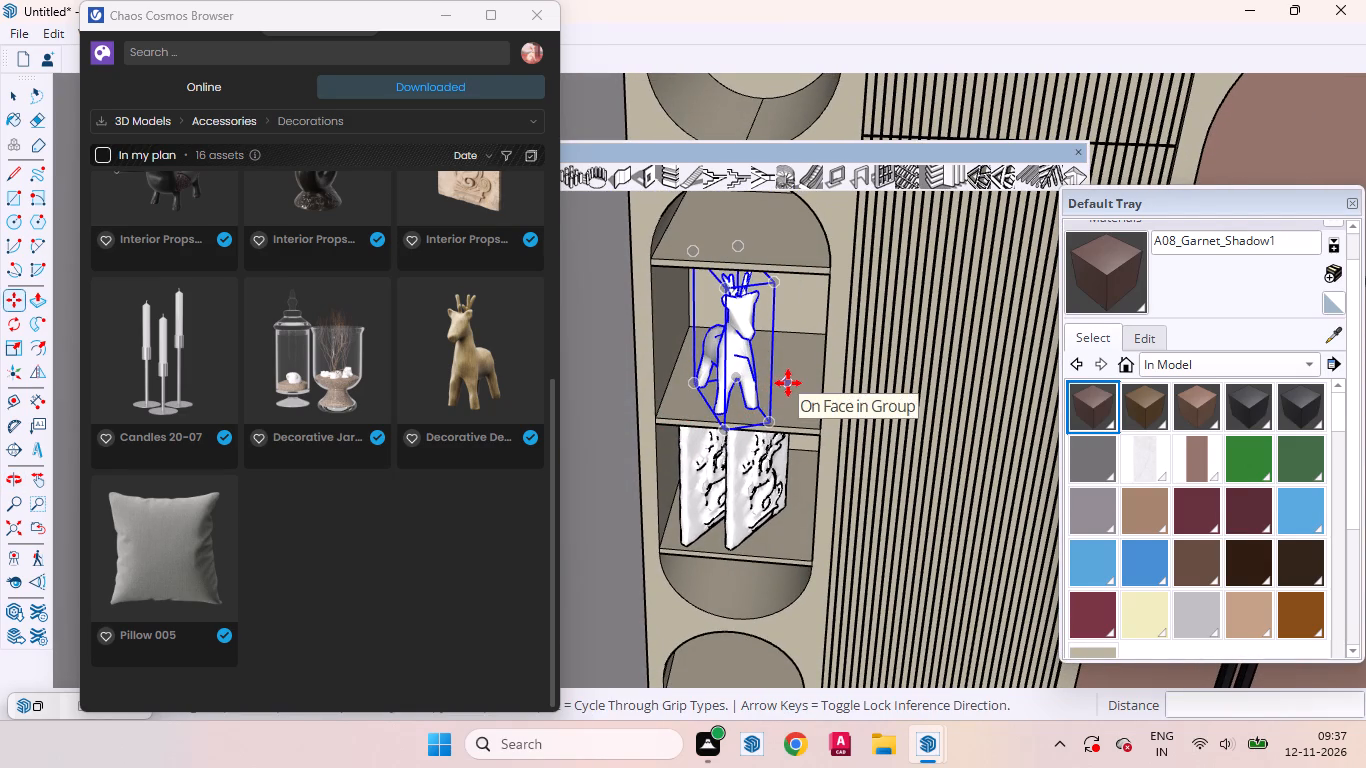
click(788, 383)
click(801, 368)
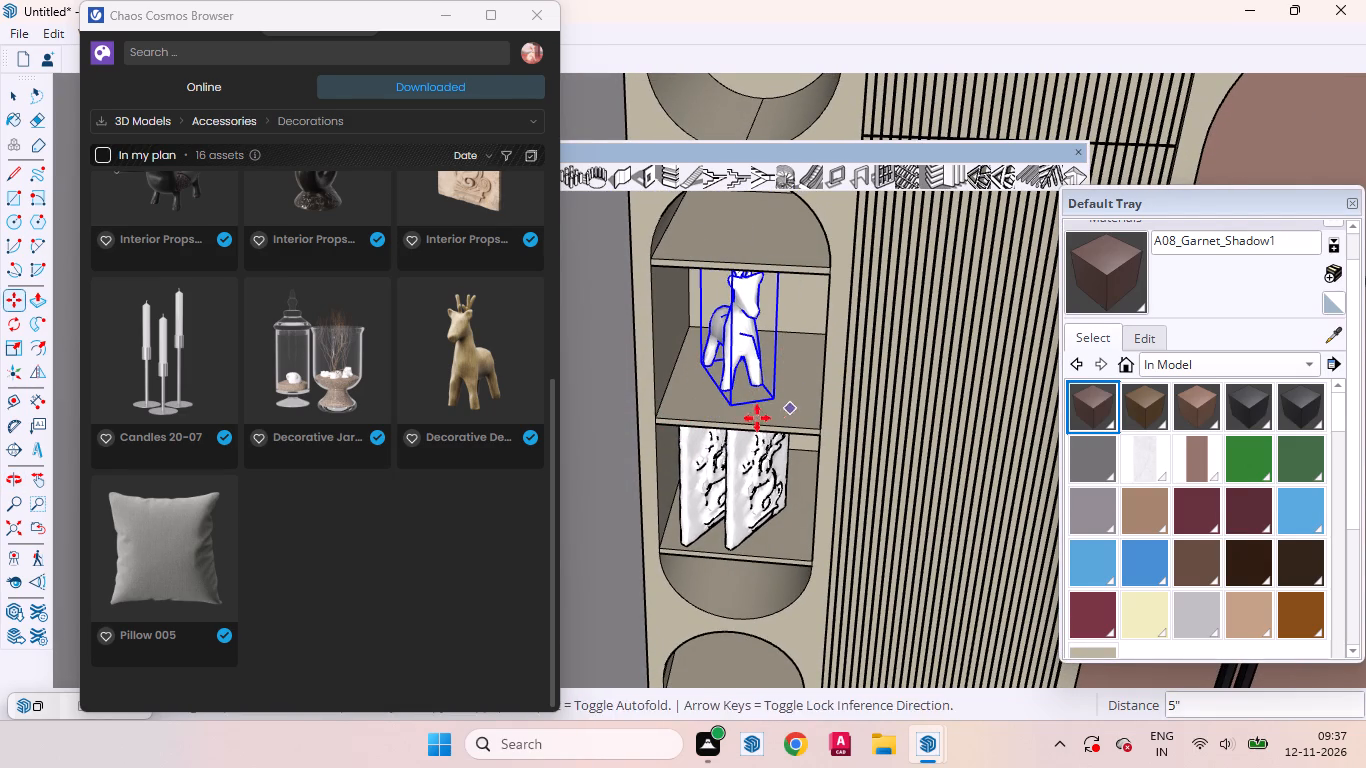
key(space)
Examine the deer figurine's placement above the two relief panels, from close up and against the whole wardrobe.
scroll(745, 398, up, 9)
middle_drag(733, 410, 826, 436)
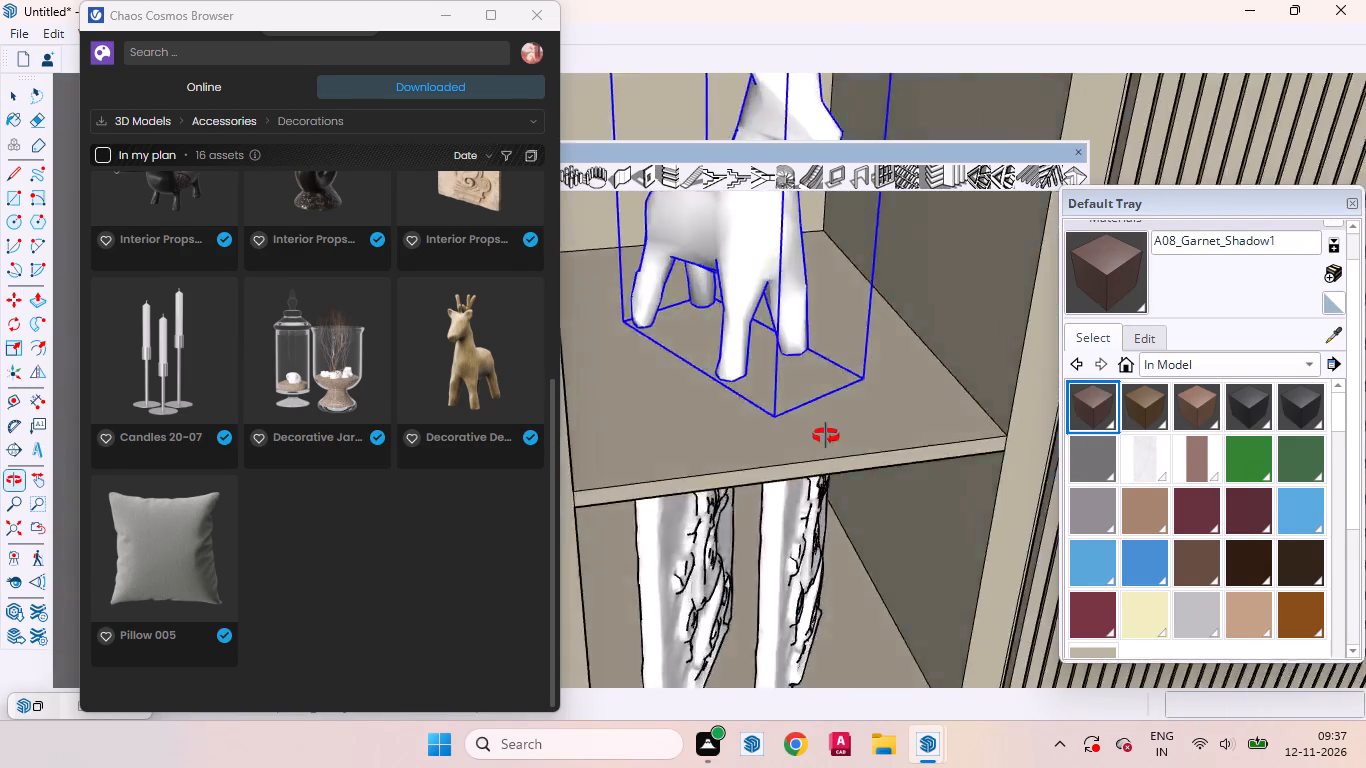
middle_drag(826, 436, 724, 426)
scroll(758, 431, down, 20)
scroll(758, 431, down, 1)
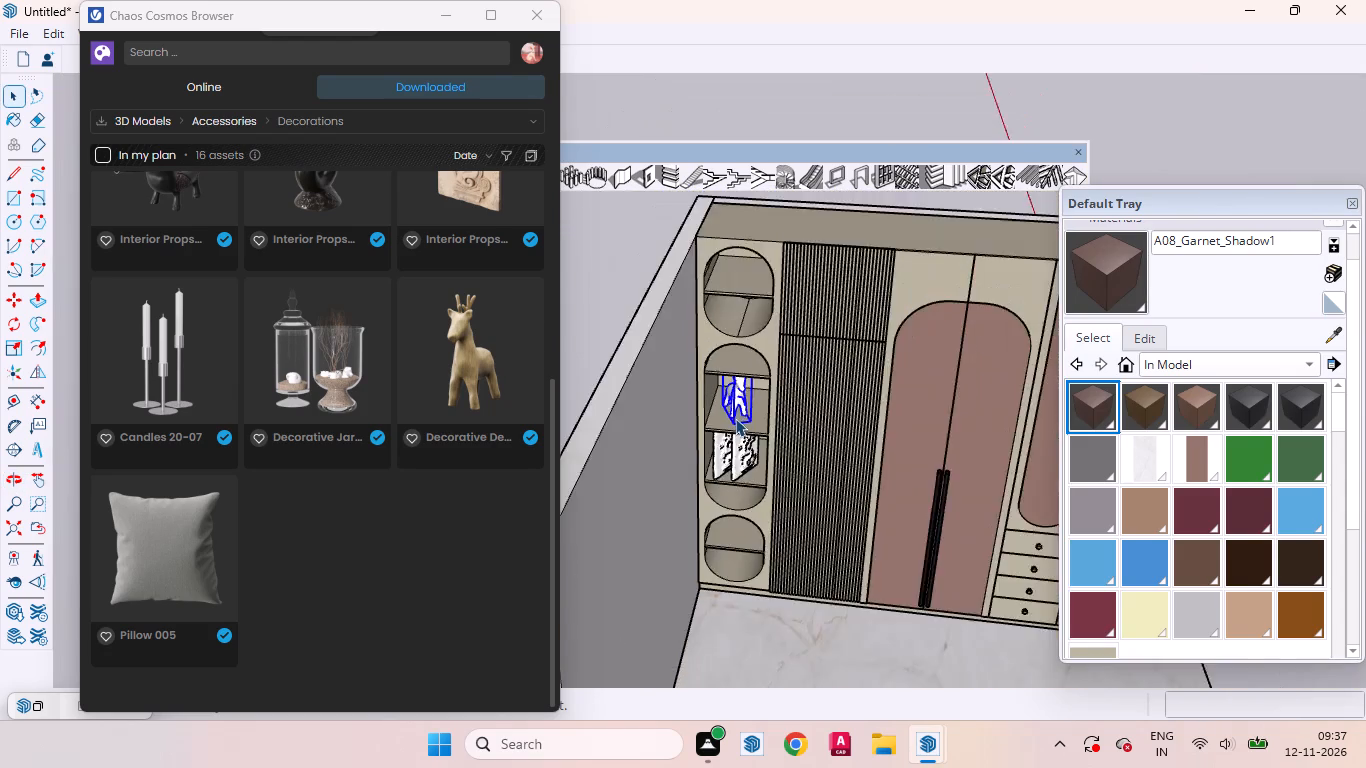
scroll(735, 418, down, 9)
click(984, 475)
scroll(771, 433, up, 8)
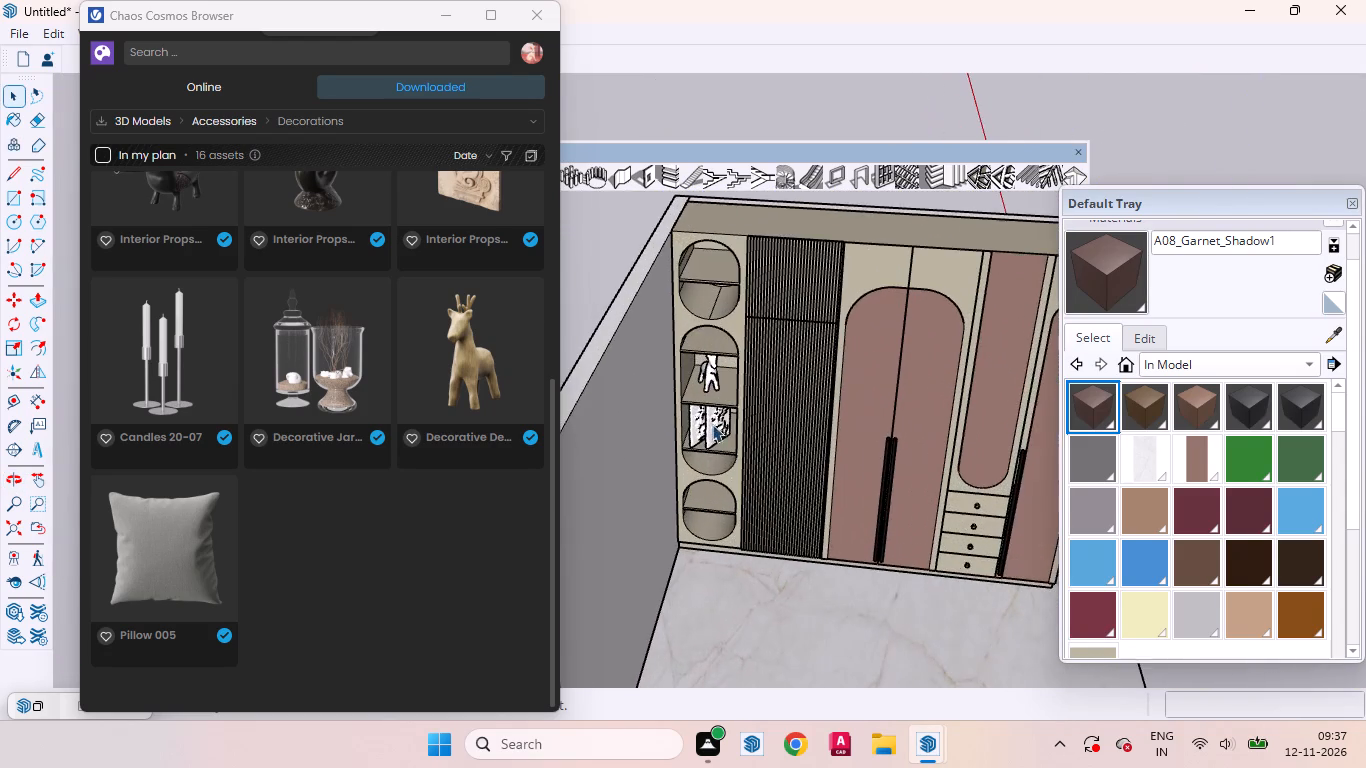
scroll(712, 397, up, 1)
middle_drag(712, 389, 742, 261)
scroll(711, 335, up, 3)
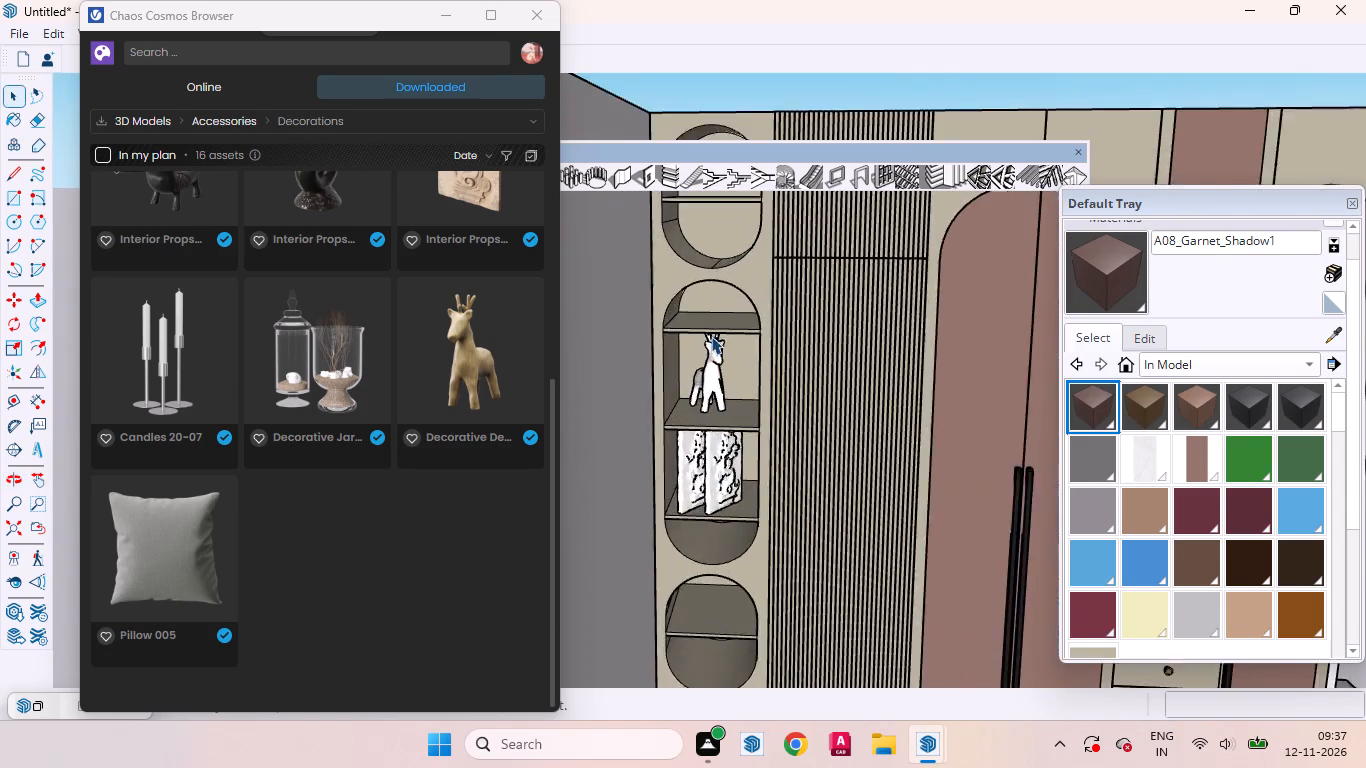
scroll(711, 336, up, 5)
middle_drag(711, 357, 745, 375)
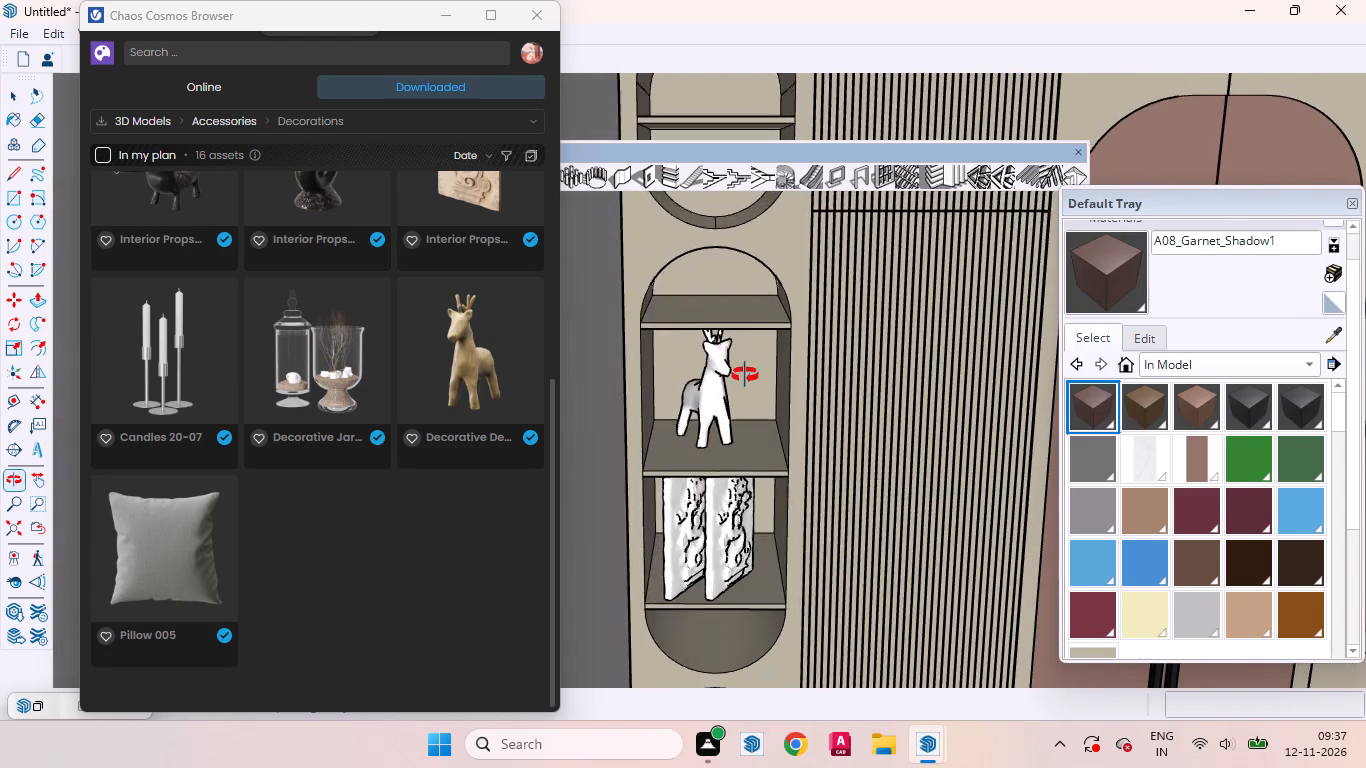
Lower the deer figurine about 1 5/8" along the blue axis so its feet rest on the shelf above the relief panels.
middle_drag(745, 375, 735, 317)
scroll(717, 394, up, 8)
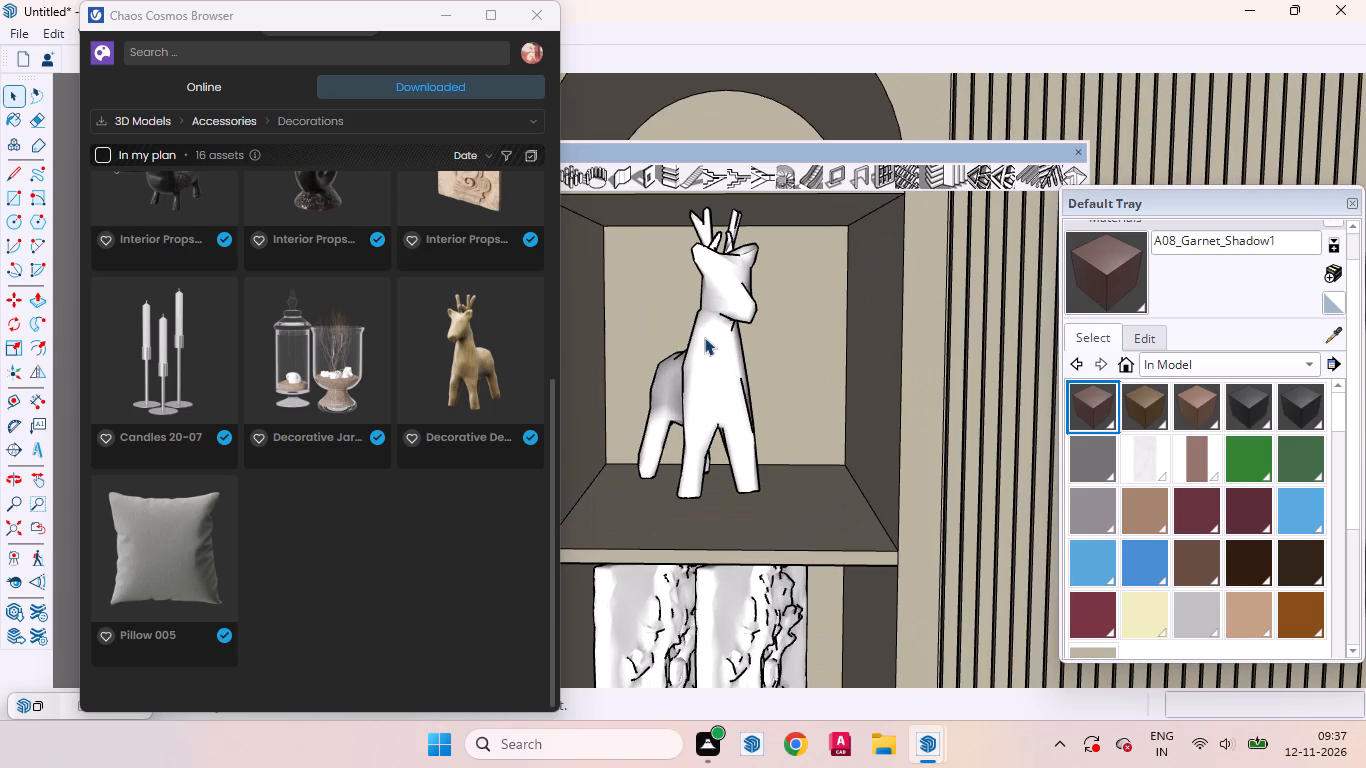
middle_drag(708, 462, 725, 389)
click(727, 389)
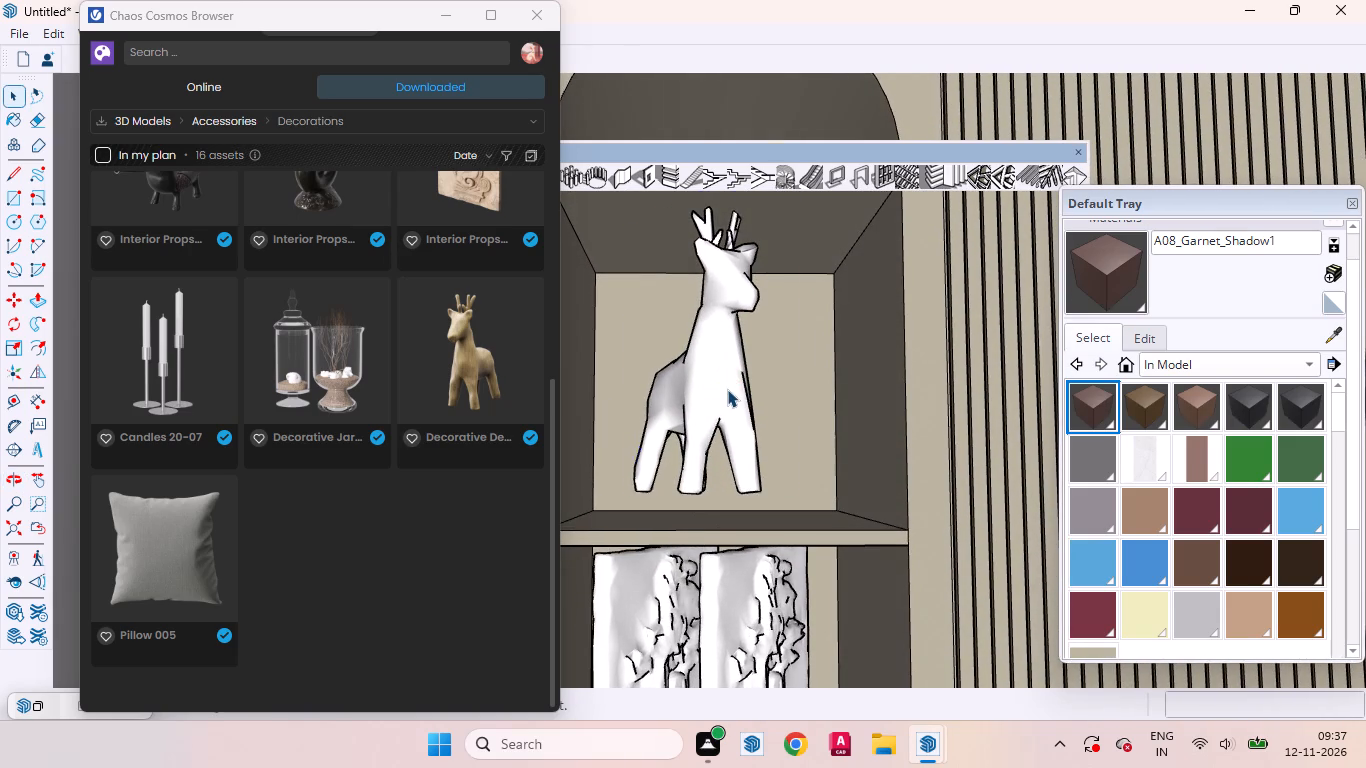
middle_drag(729, 385, 726, 411)
key(m)
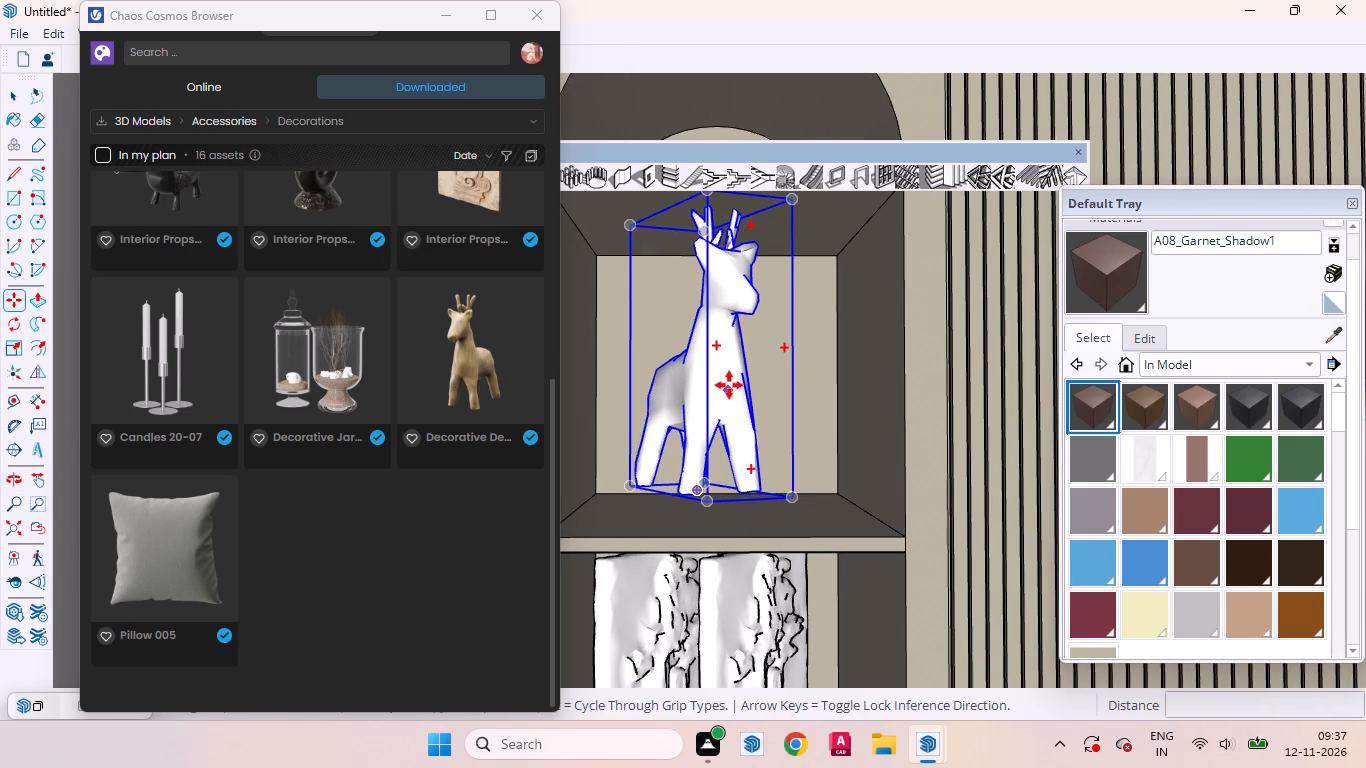
click(729, 385)
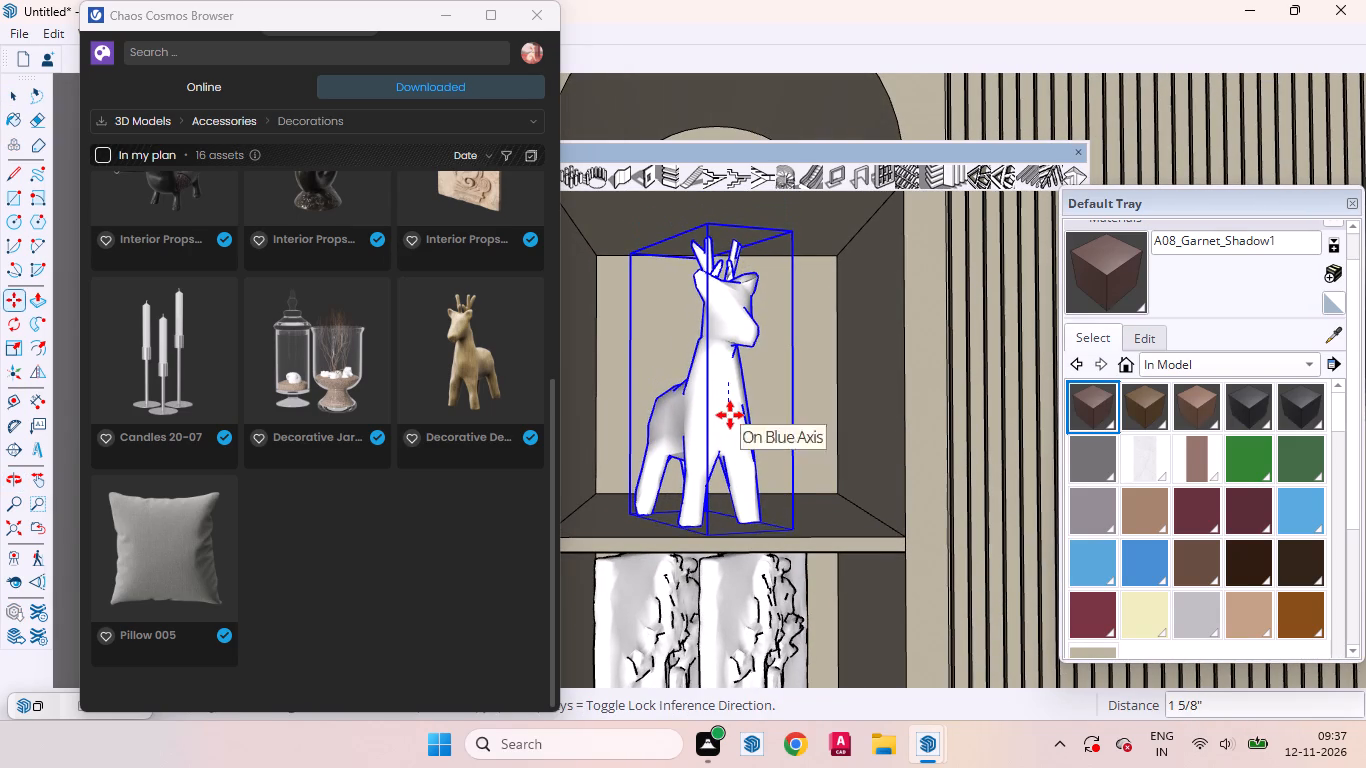
click(730, 416)
key(space)
scroll(754, 435, down, 6)
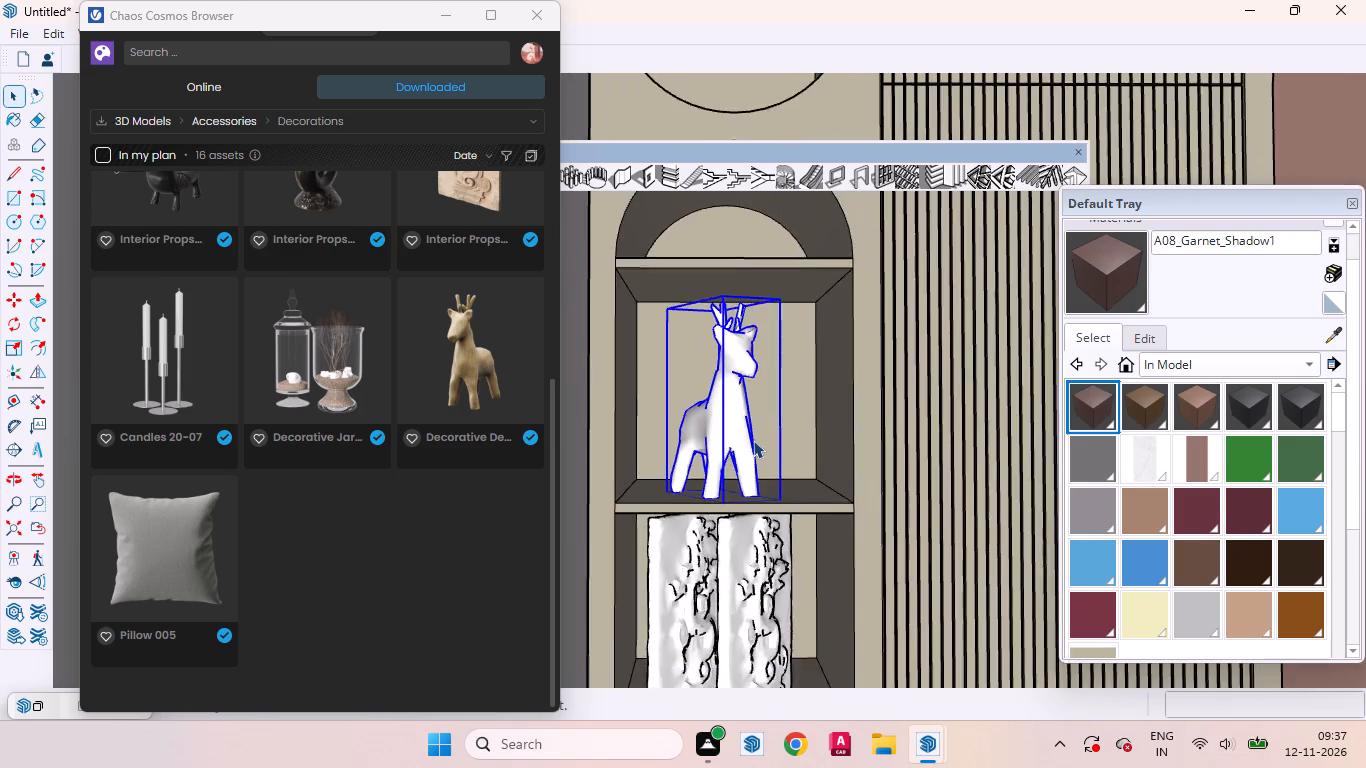
scroll(753, 440, down, 17)
click(642, 501)
Examine the deer figurine and the two relief panels in the niche from several angles and against the whole wardrobe.
middle_drag(768, 487, 722, 520)
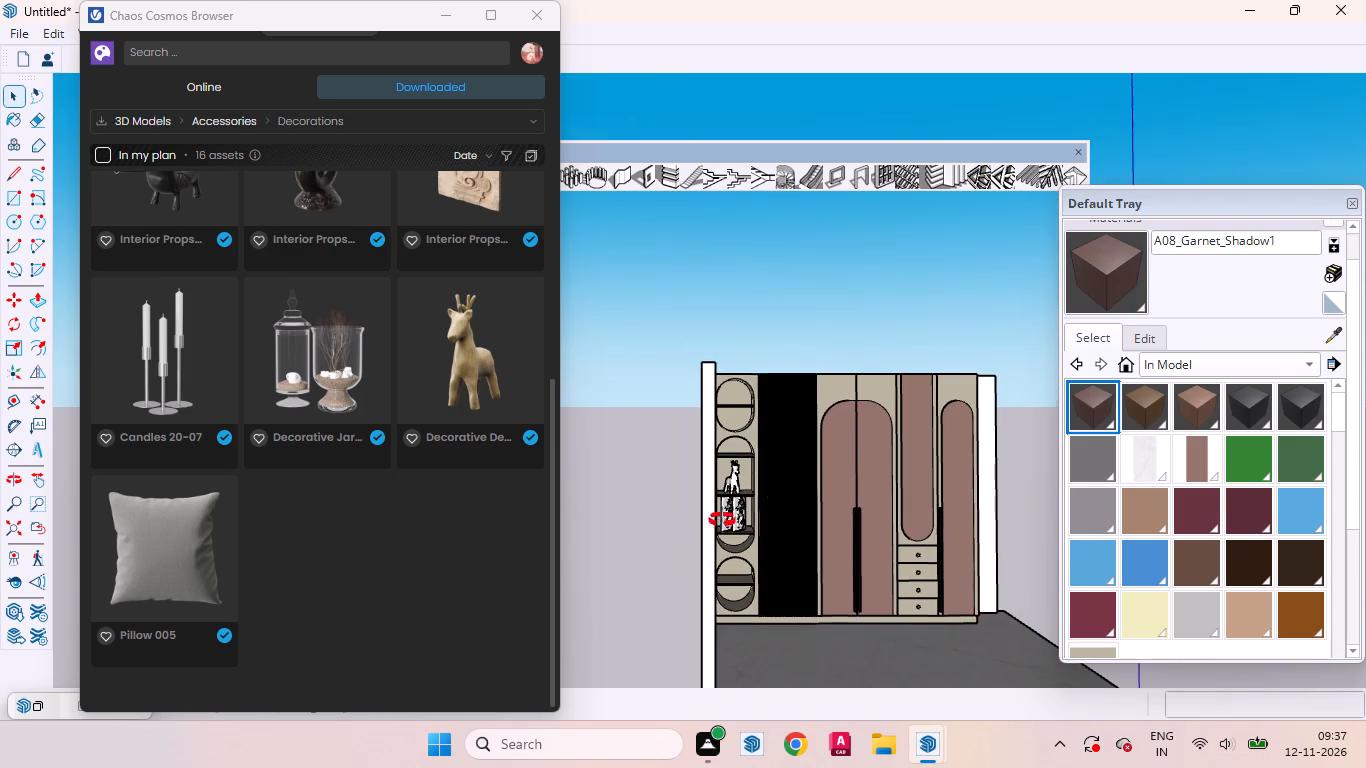
middle_drag(722, 520, 661, 538)
scroll(738, 503, up, 13)
middle_drag(726, 565, 694, 611)
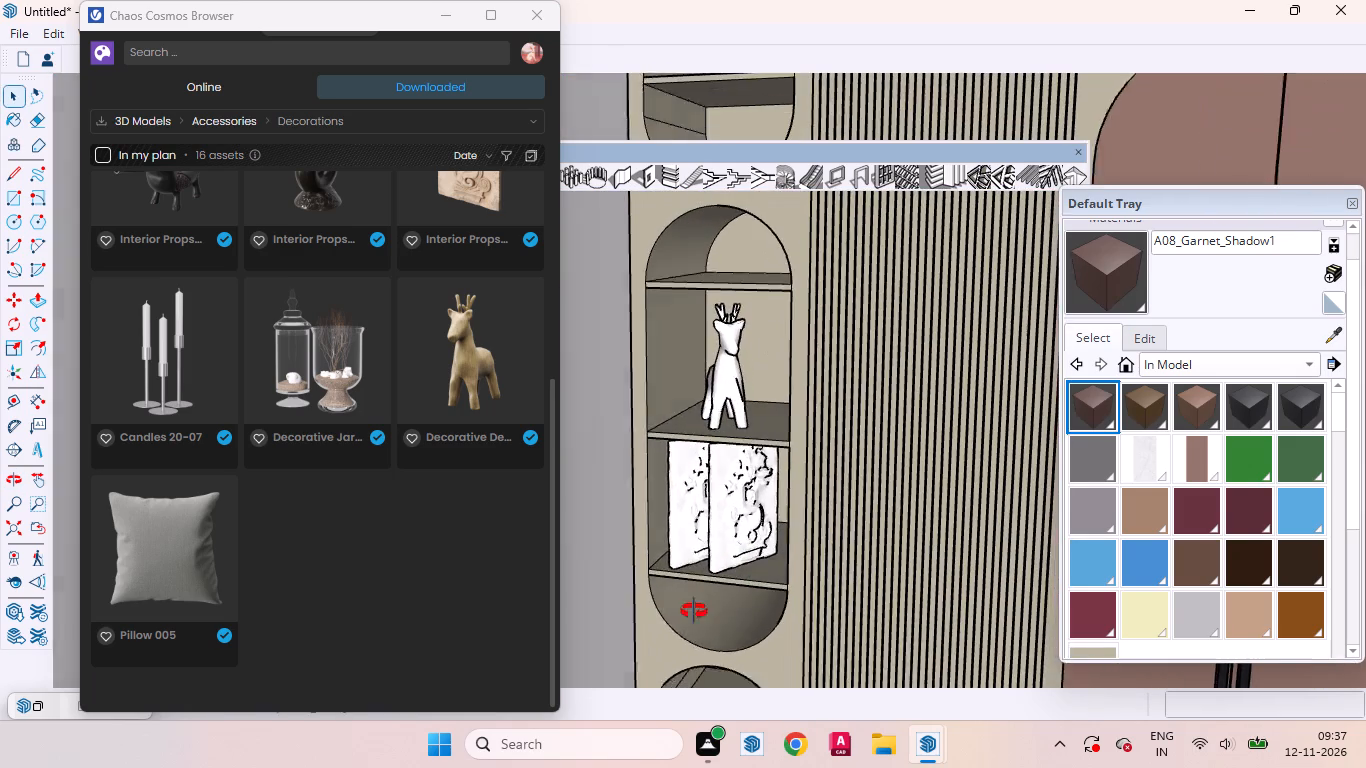
middle_drag(694, 611, 932, 635)
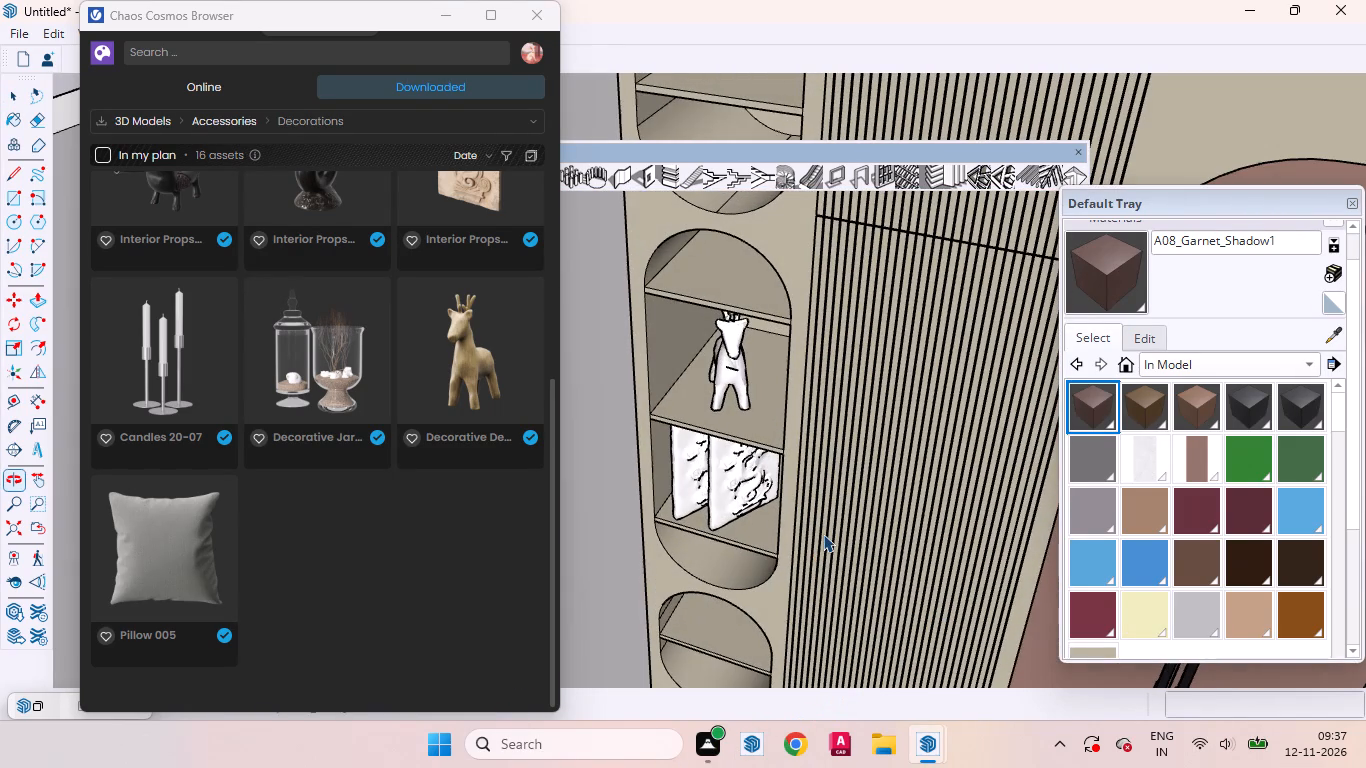
scroll(866, 467, down, 5)
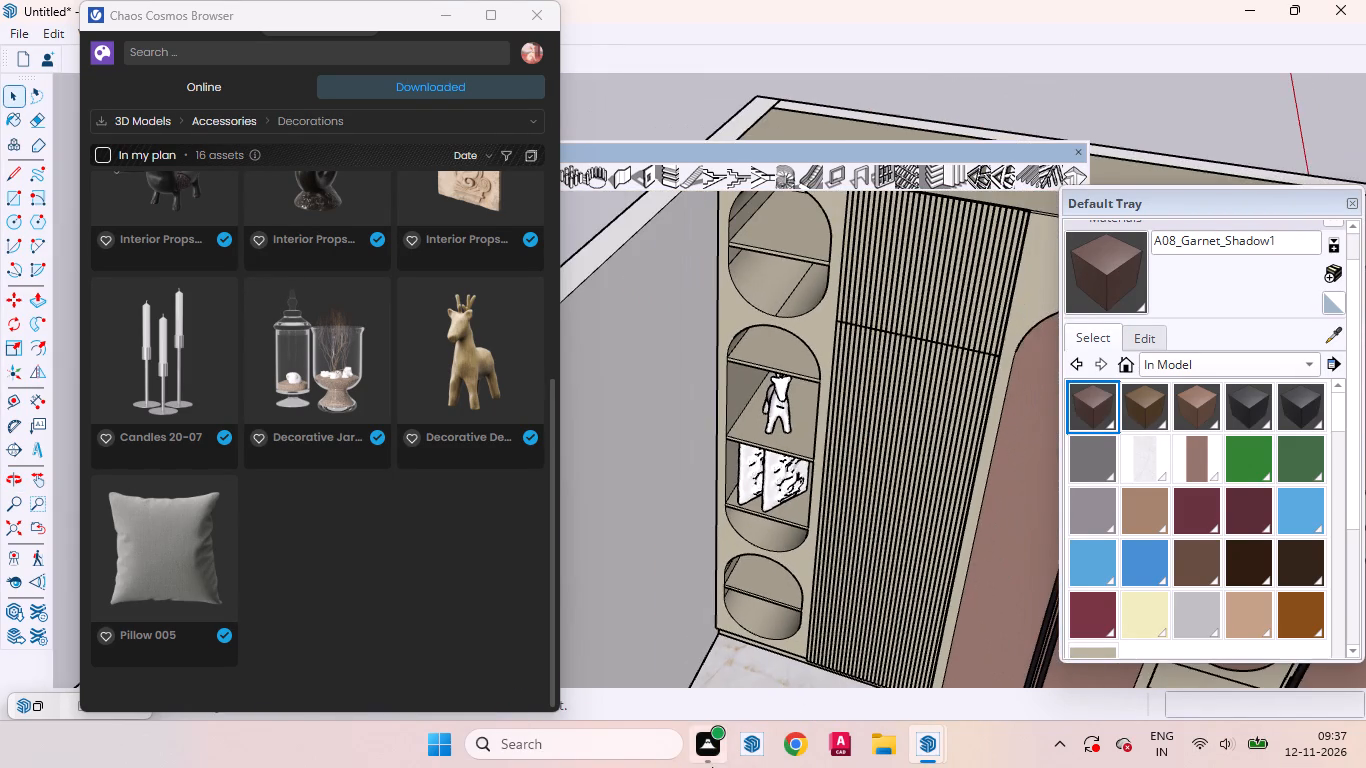
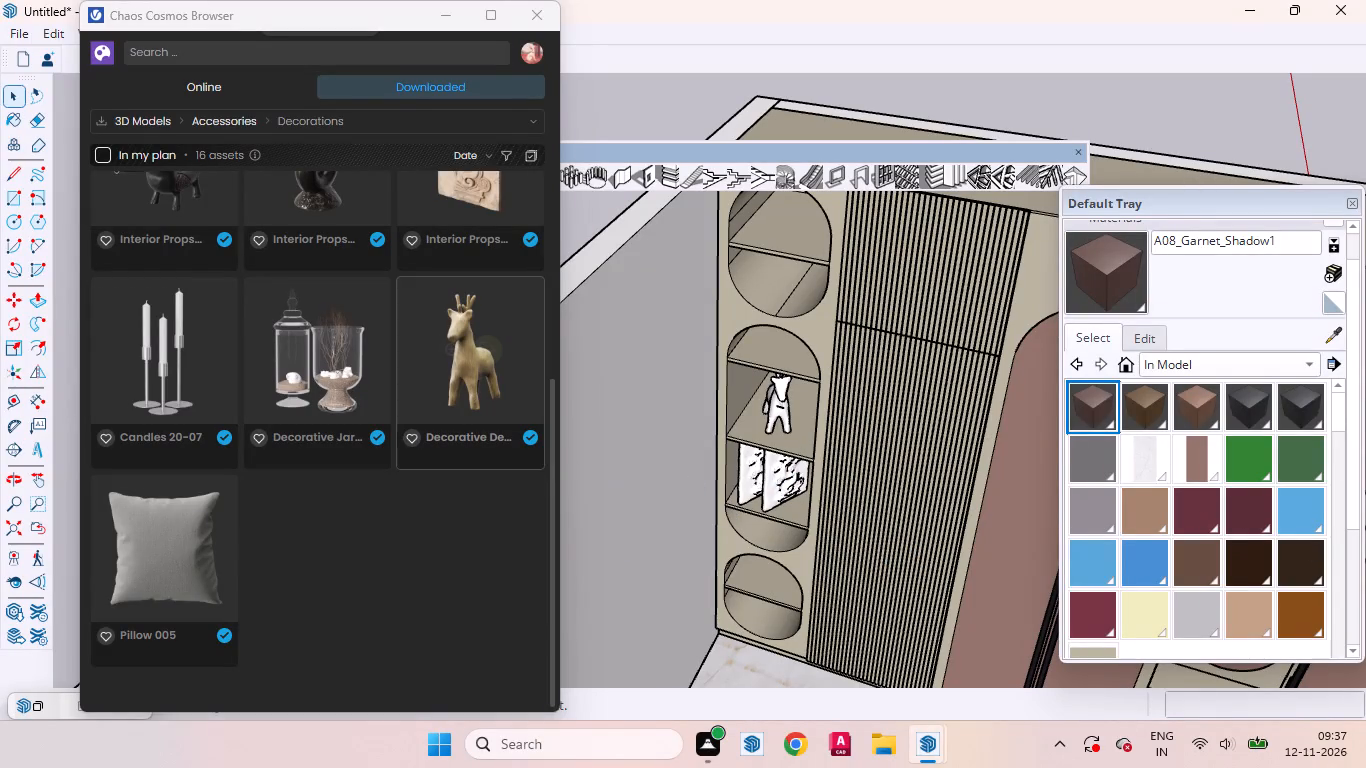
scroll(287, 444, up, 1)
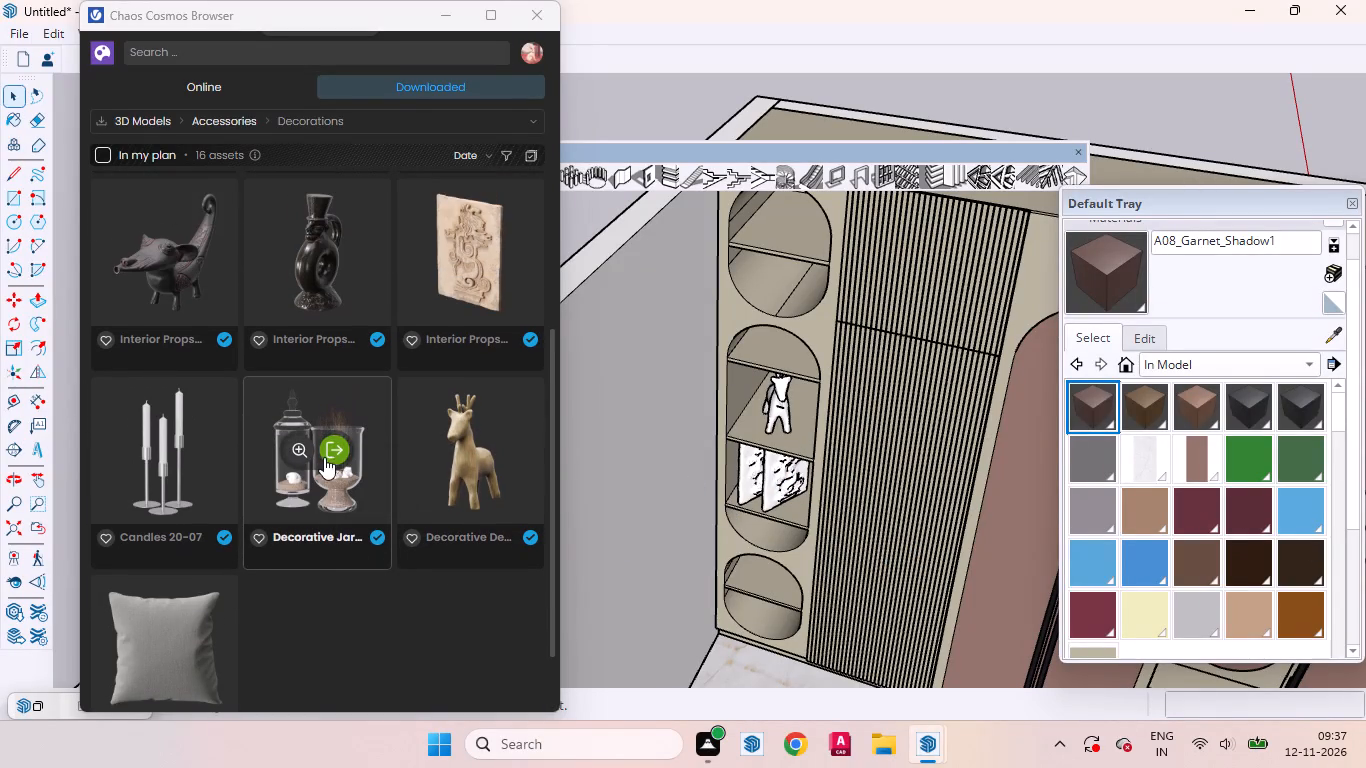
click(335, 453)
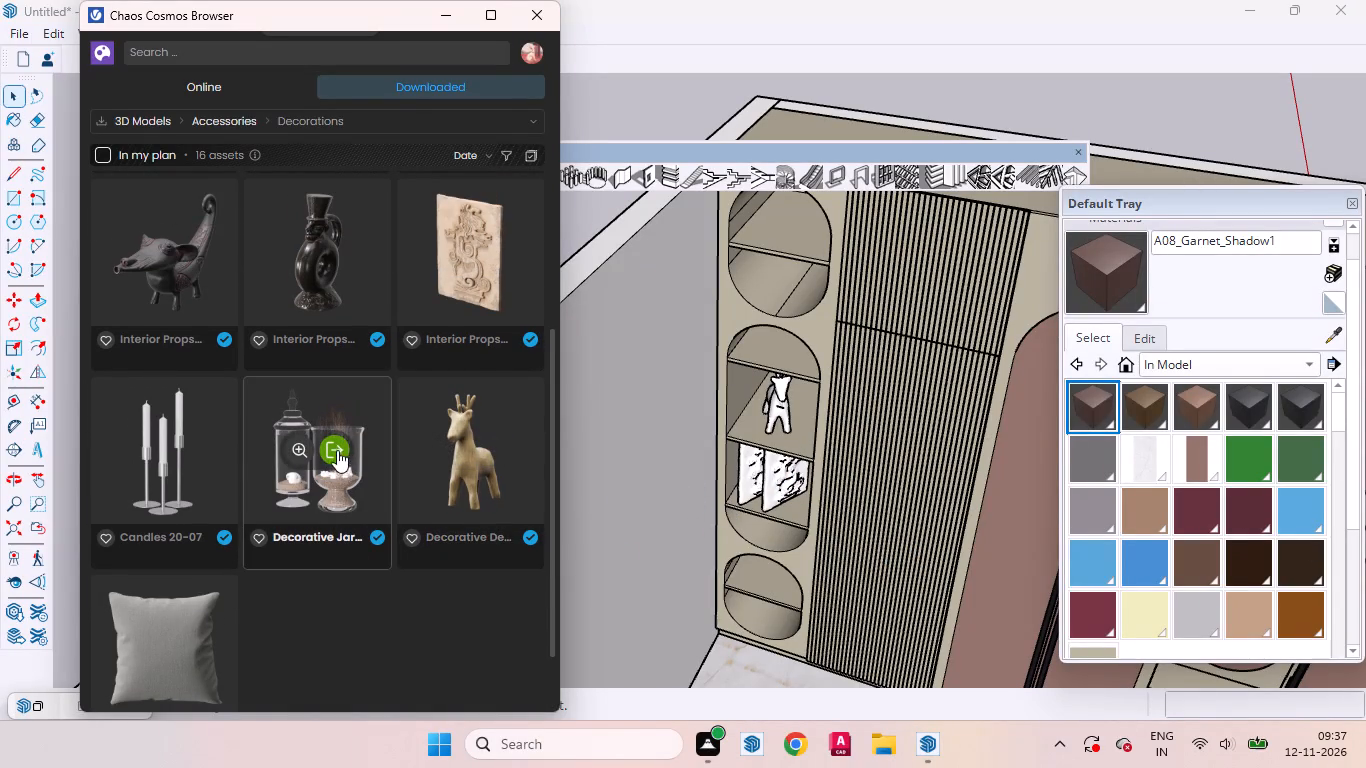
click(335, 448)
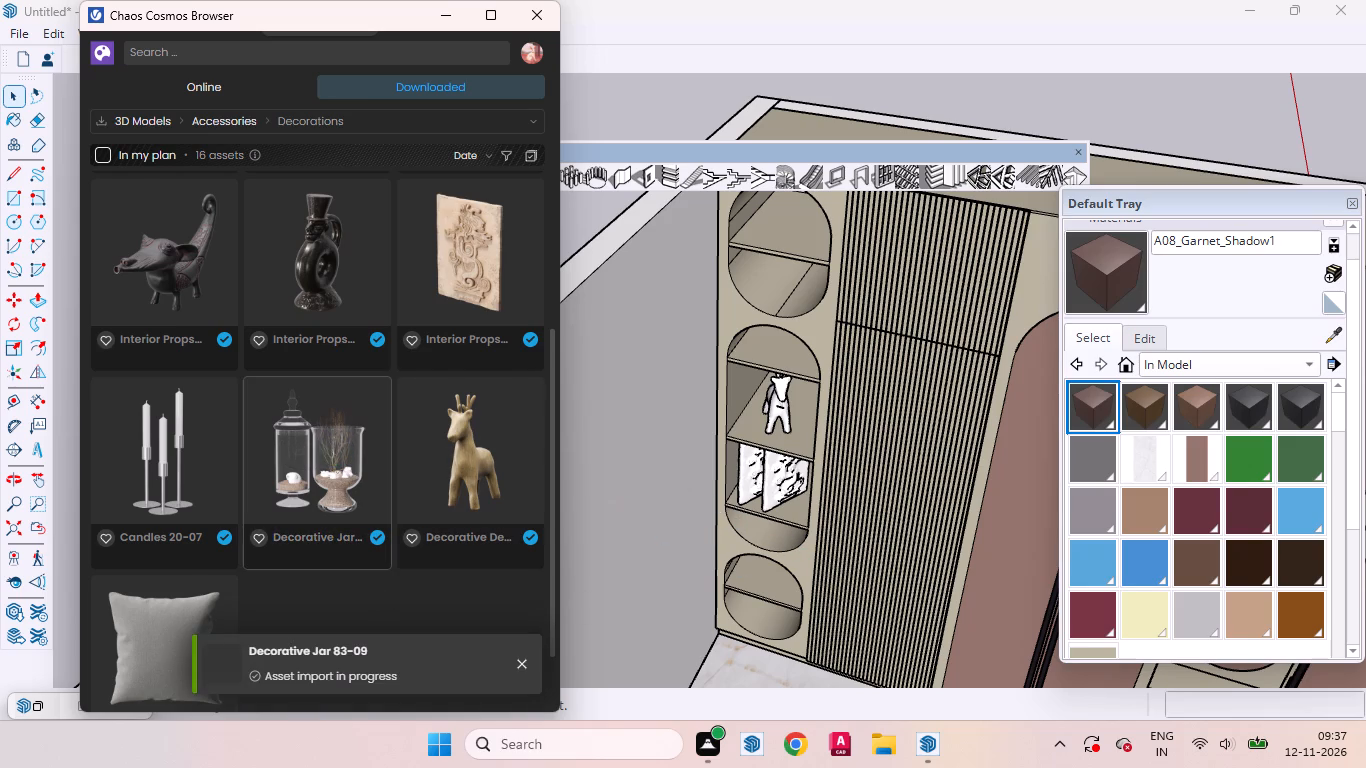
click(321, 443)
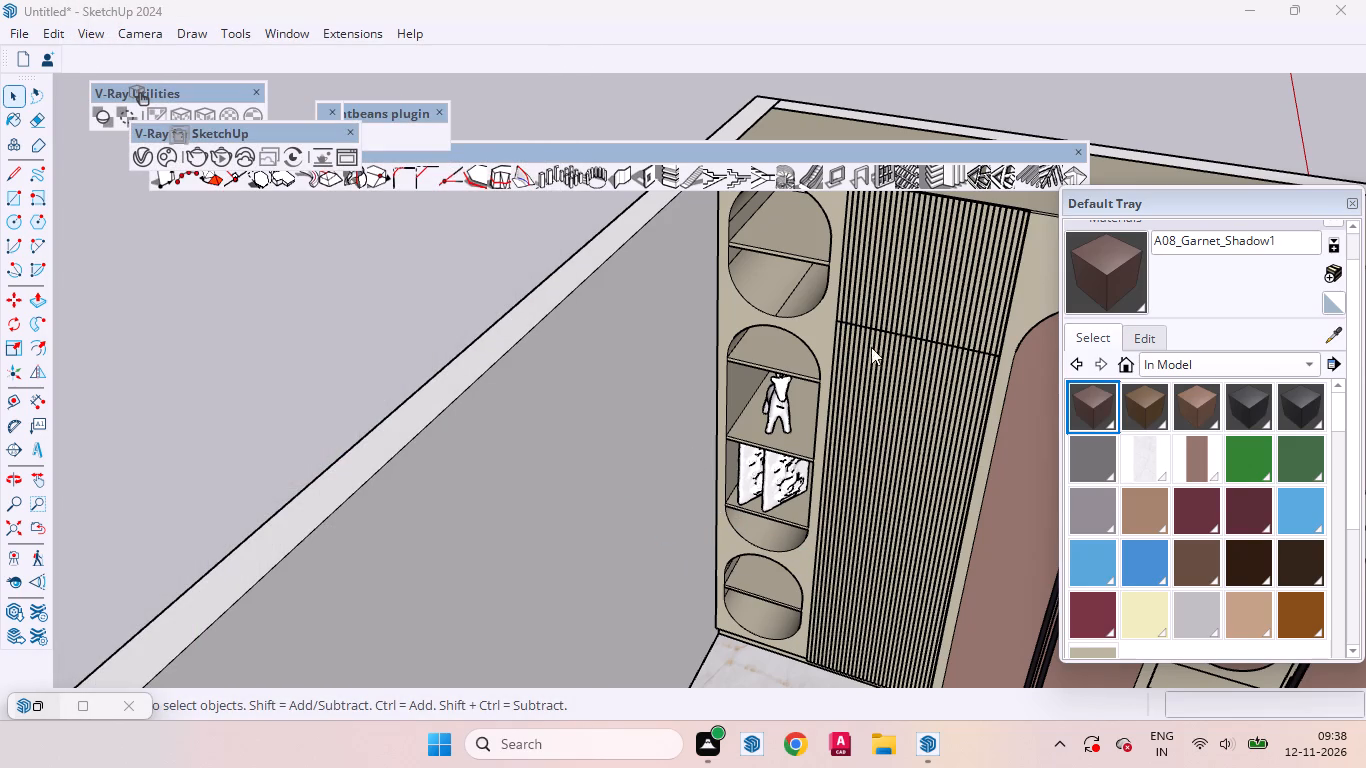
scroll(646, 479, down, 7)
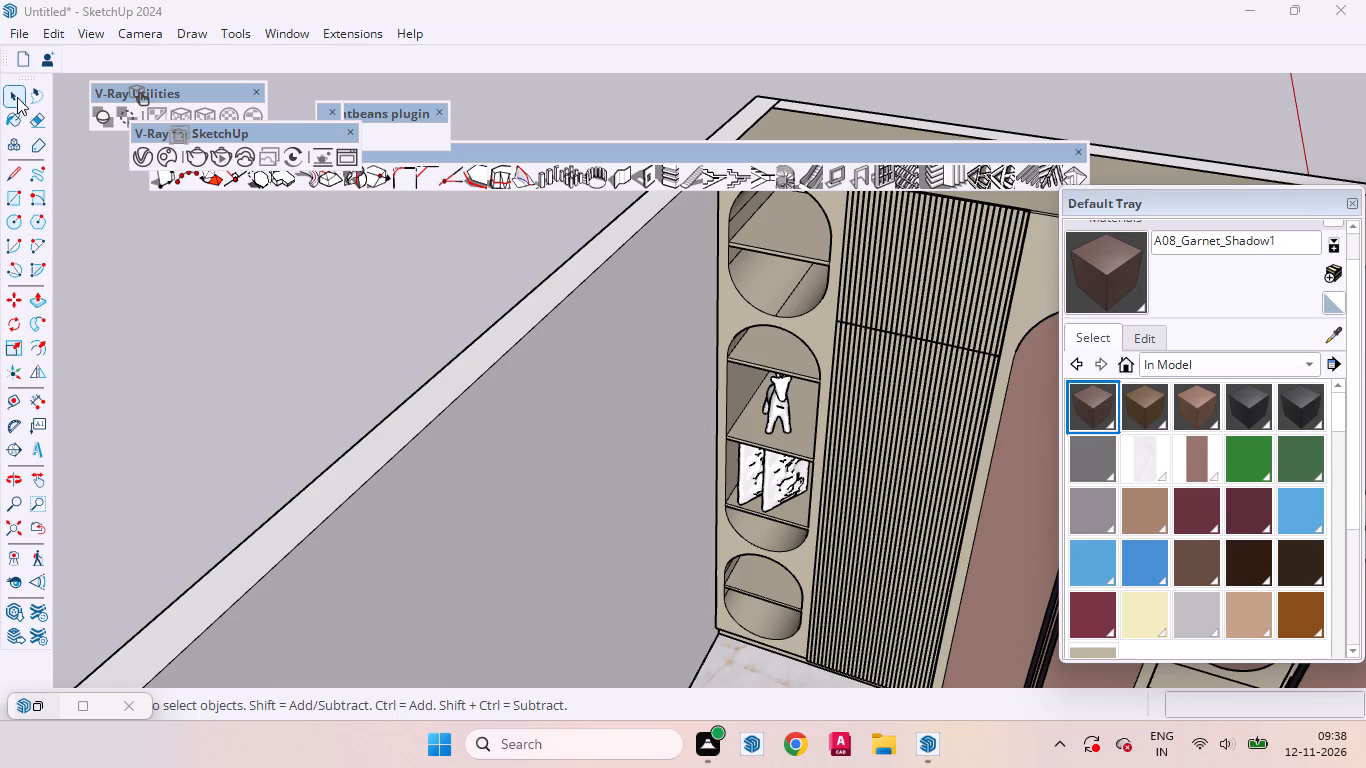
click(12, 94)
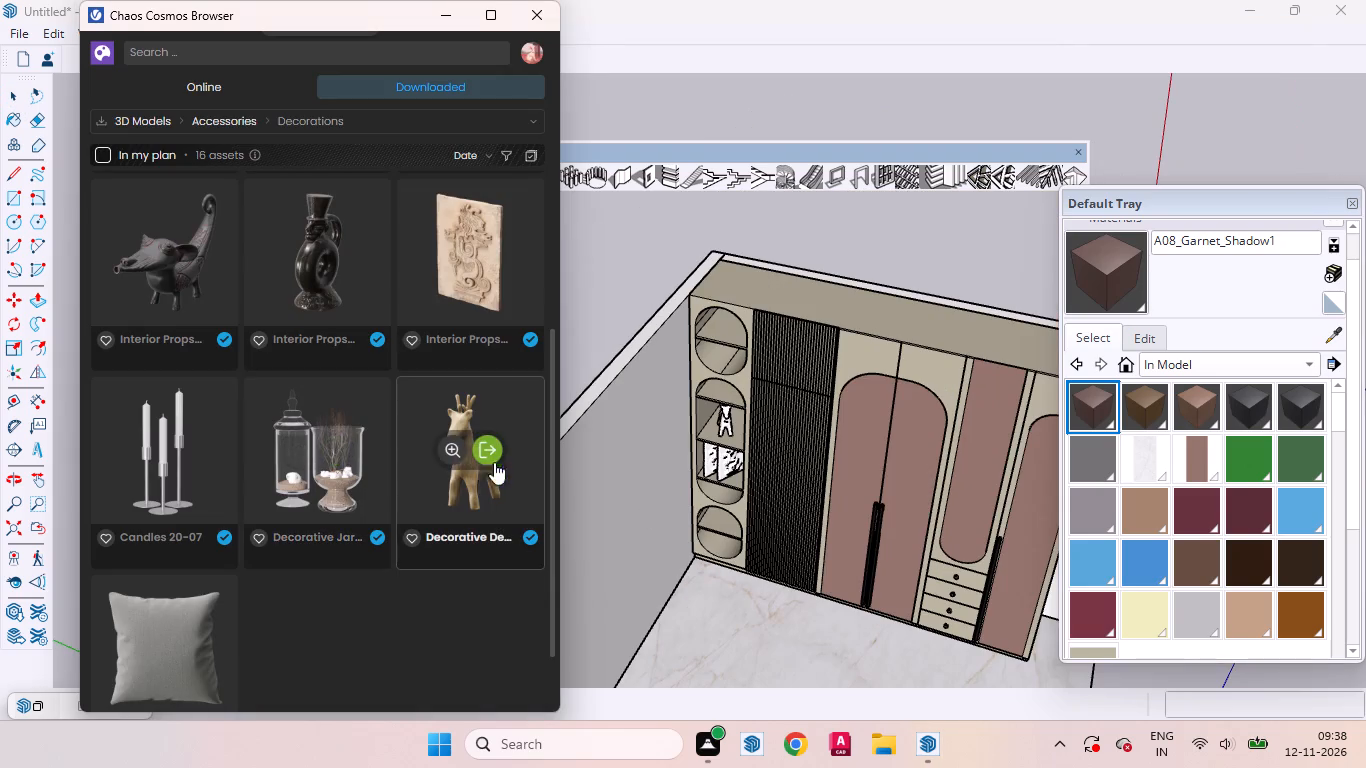
Import the Alarm Clock 114 007 from Chaos Cosmos and place one on the shelf above the deer figurine.
scroll(364, 405, up, 1)
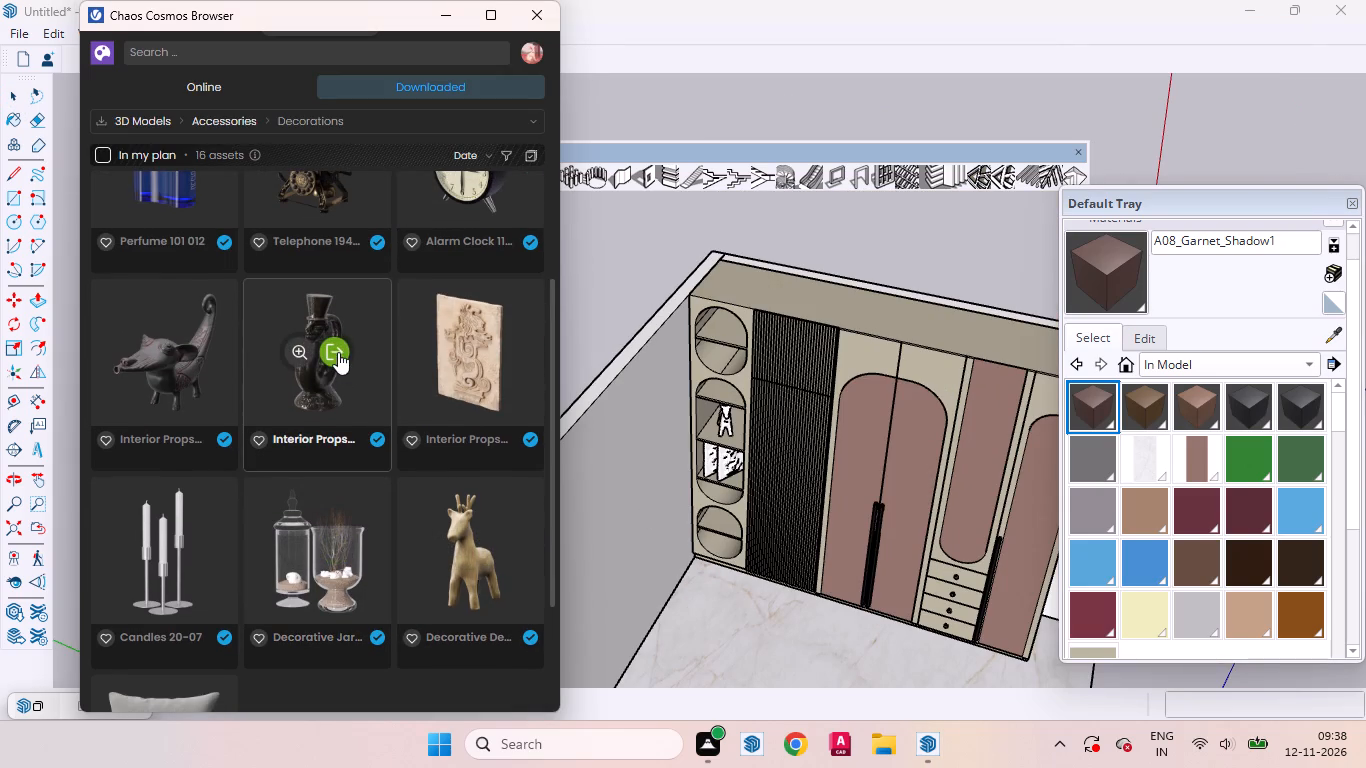
scroll(371, 401, up, 2)
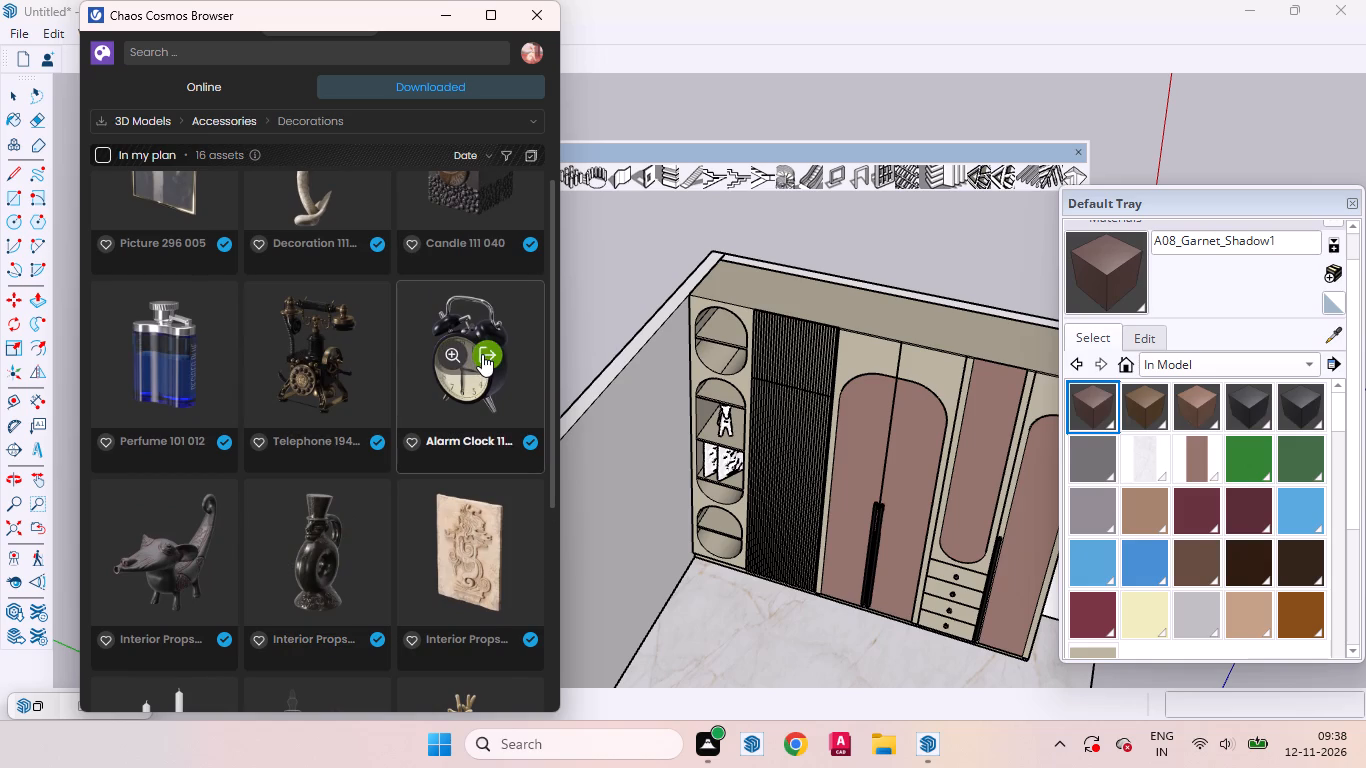
click(482, 354)
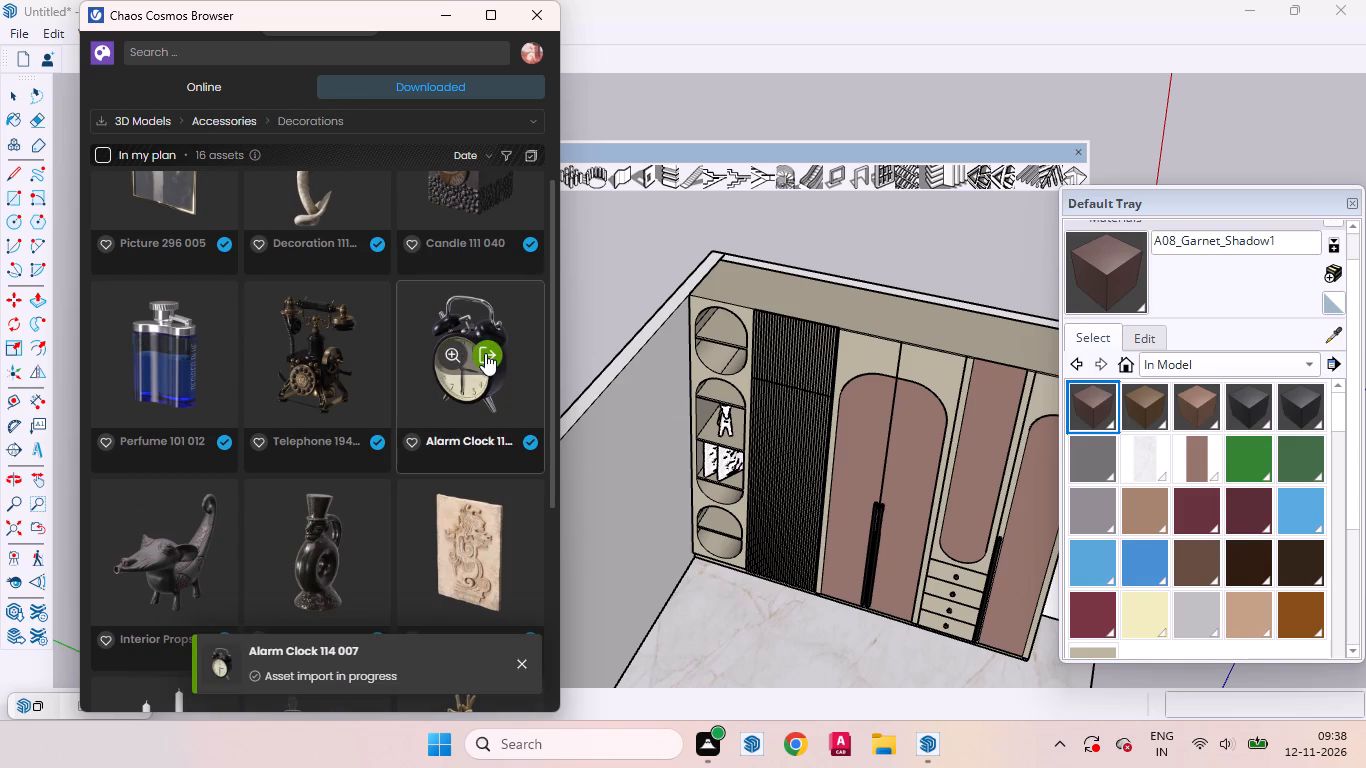
drag(485, 353, 675, 412)
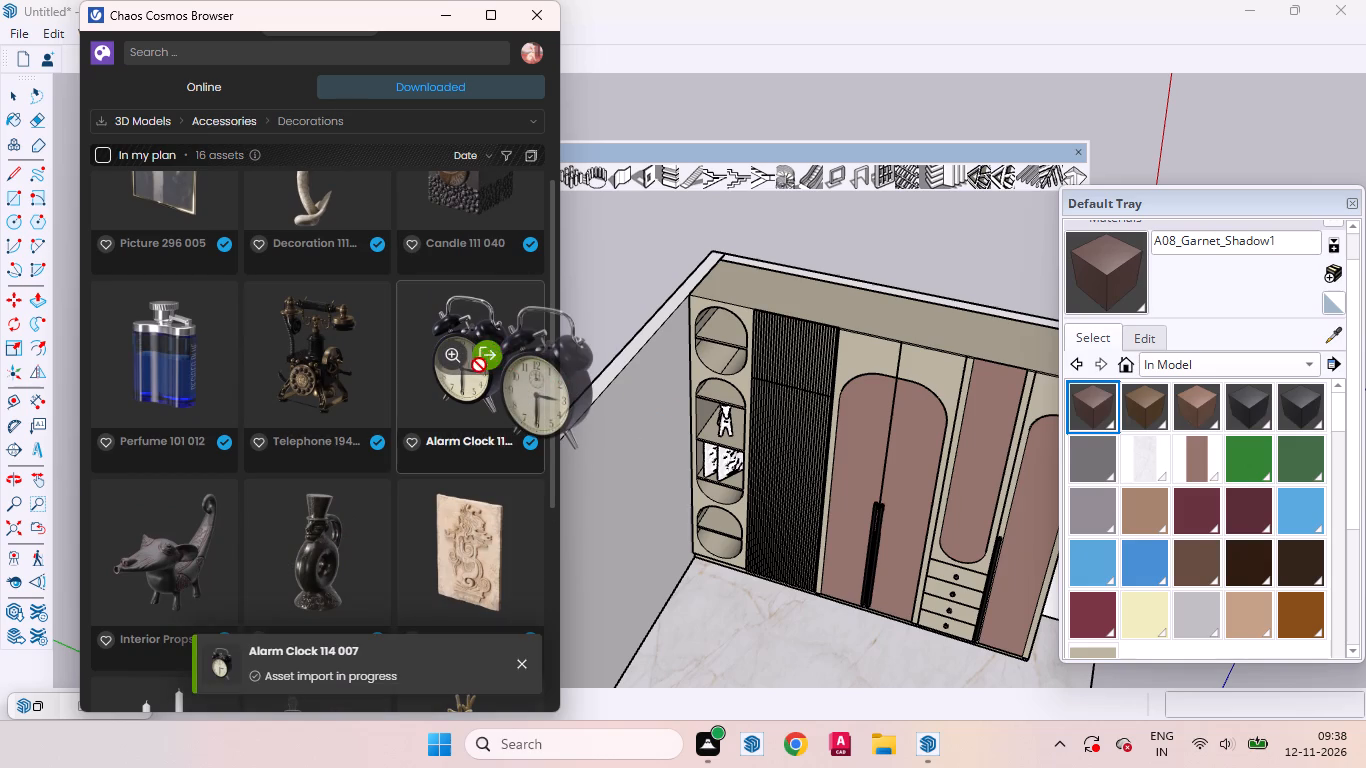
scroll(644, 540, up, 8)
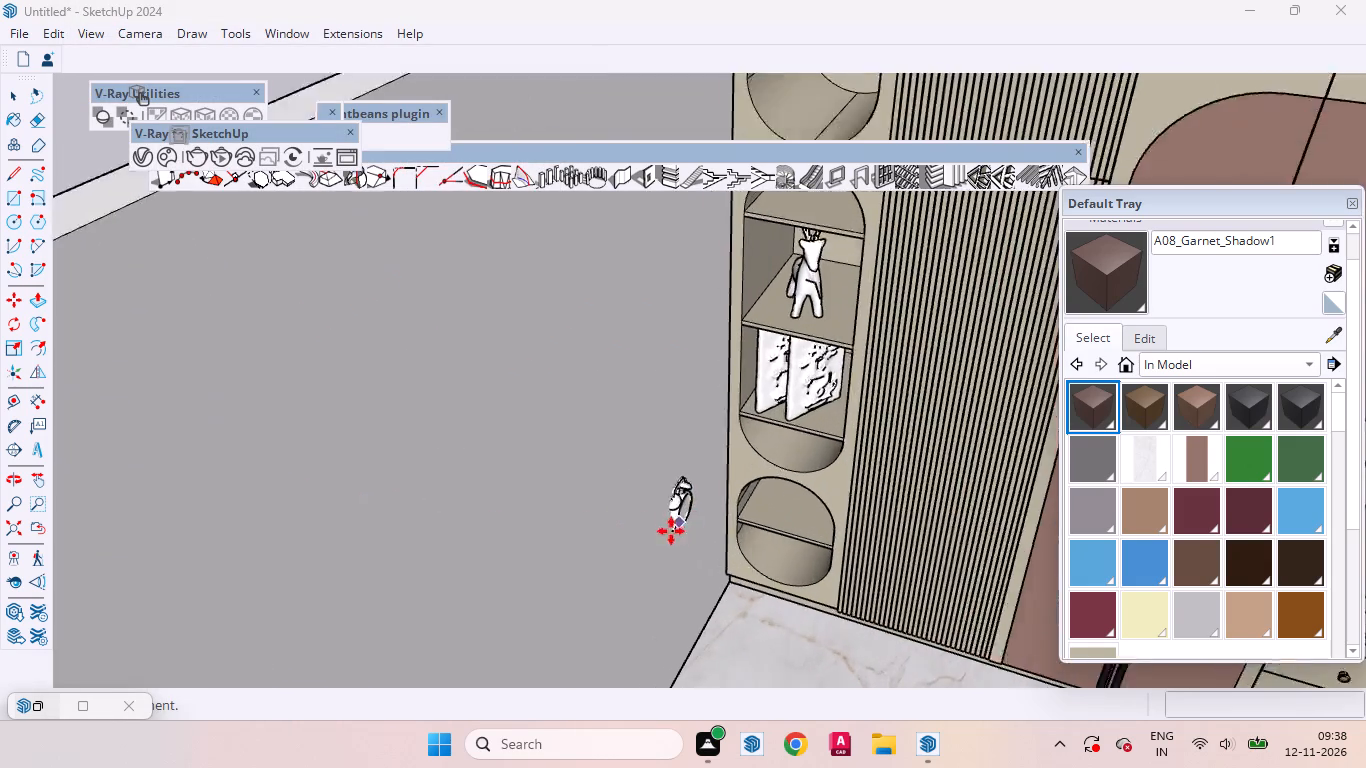
scroll(671, 531, up, 10)
scroll(765, 526, down, 13)
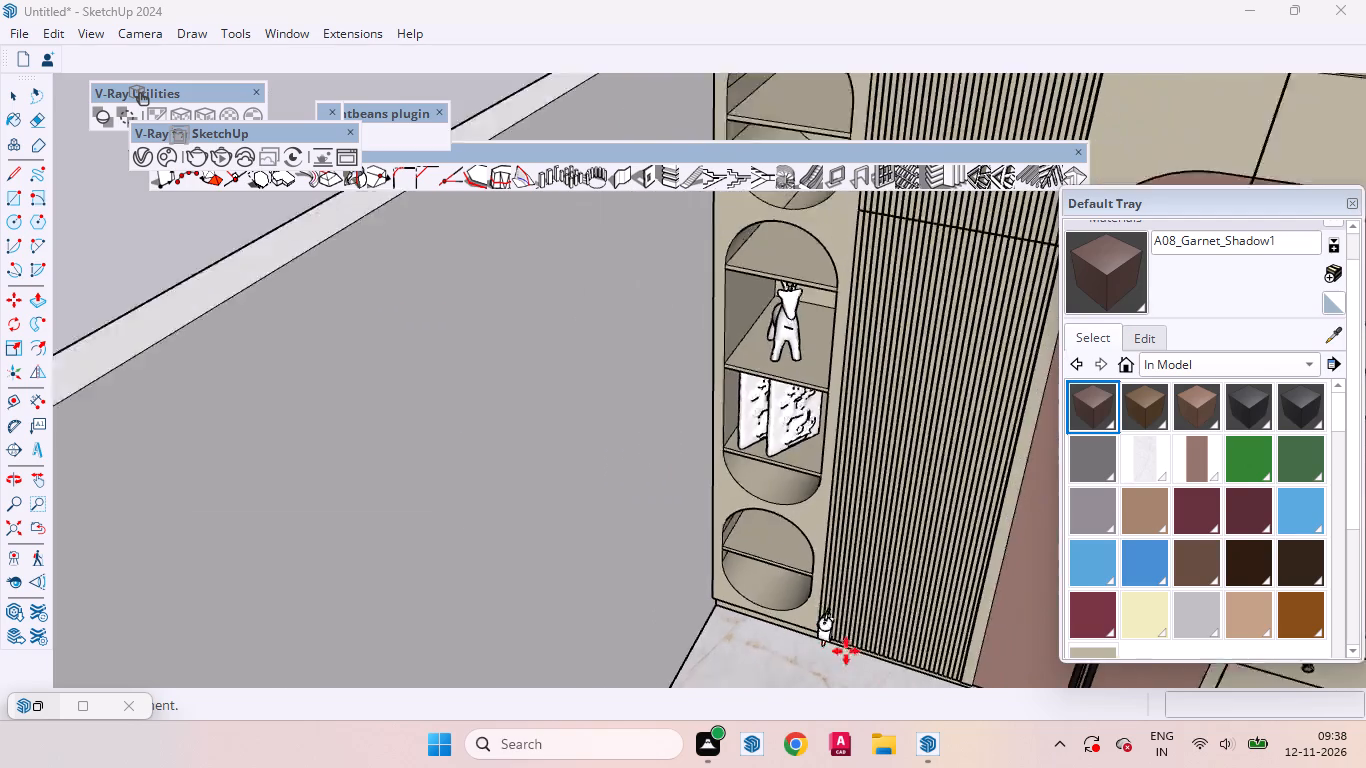
scroll(846, 651, down, 2)
scroll(813, 320, up, 13)
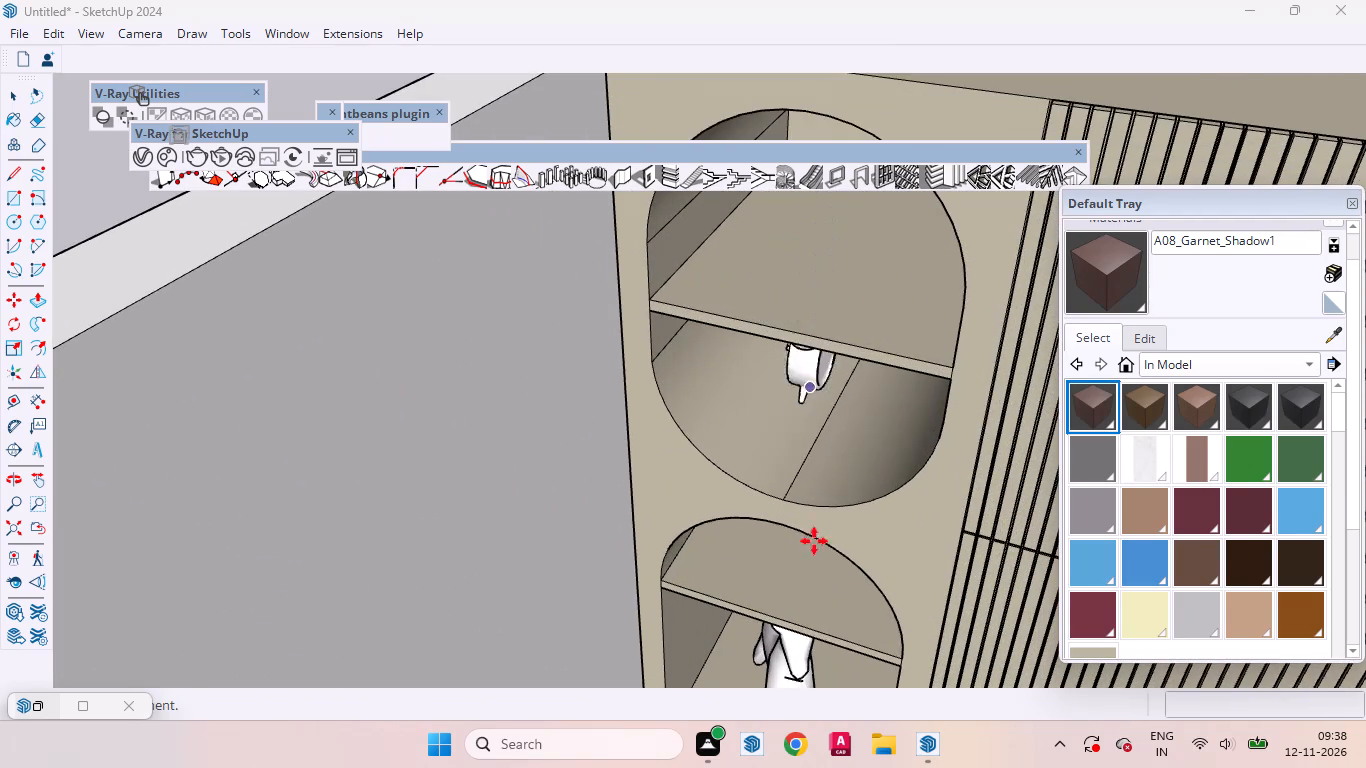
scroll(806, 648, up, 4)
middle_drag(858, 546, 967, 433)
scroll(911, 453, up, 2)
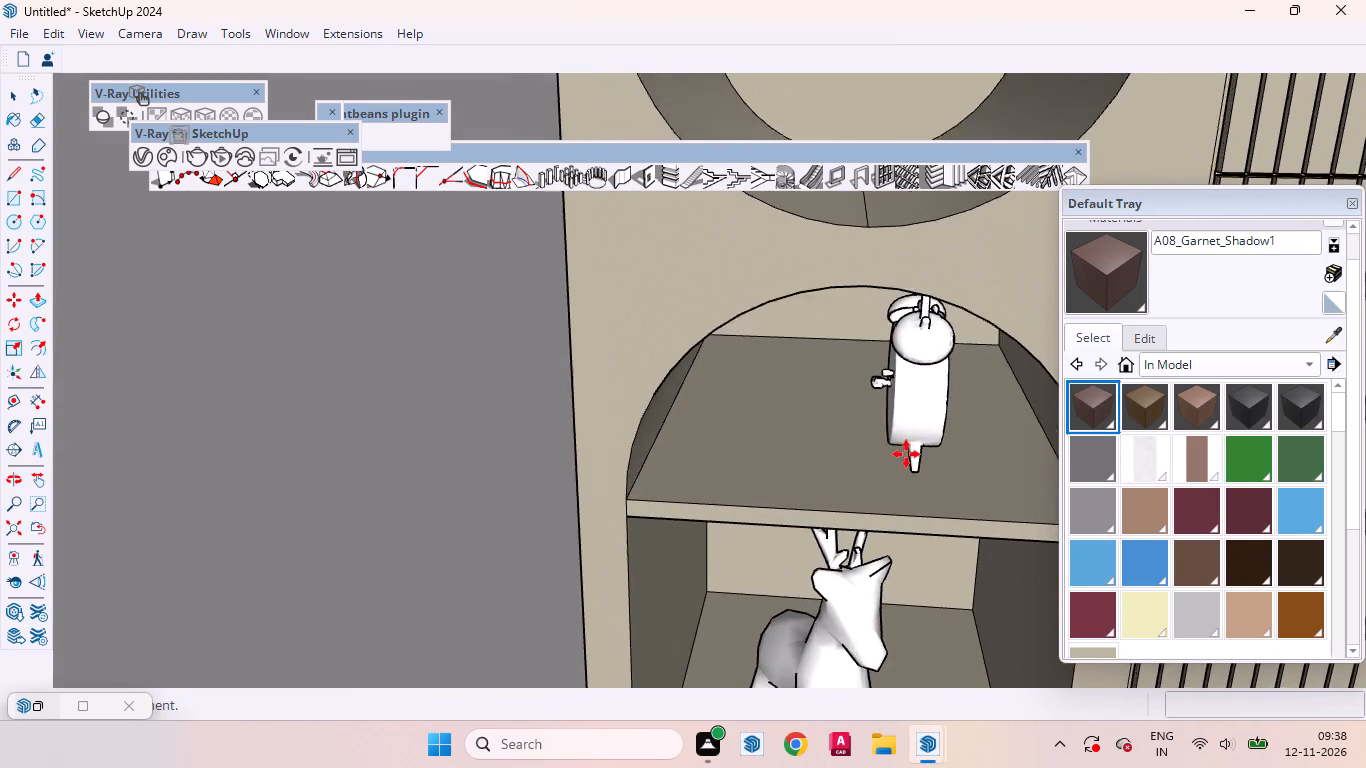
scroll(906, 454, up, 2)
click(857, 457)
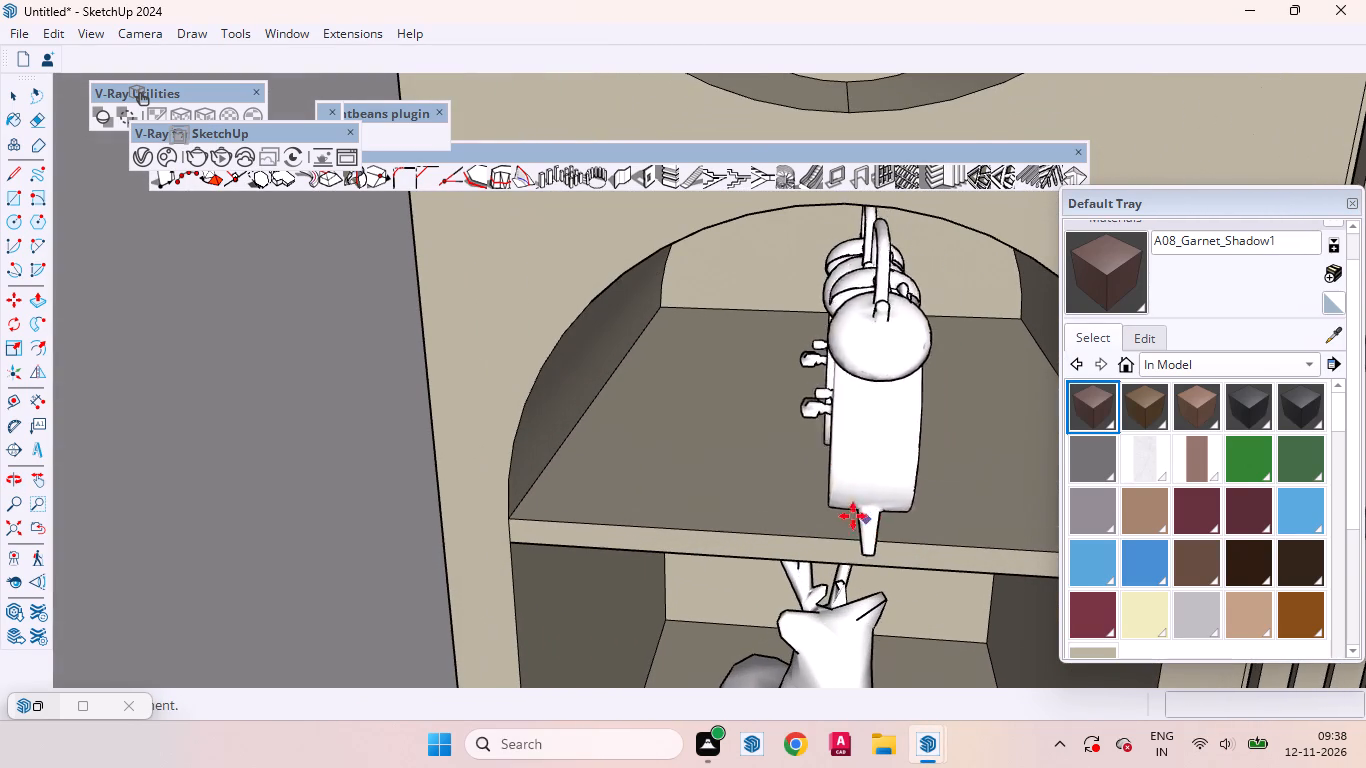
scroll(769, 503, down, 12)
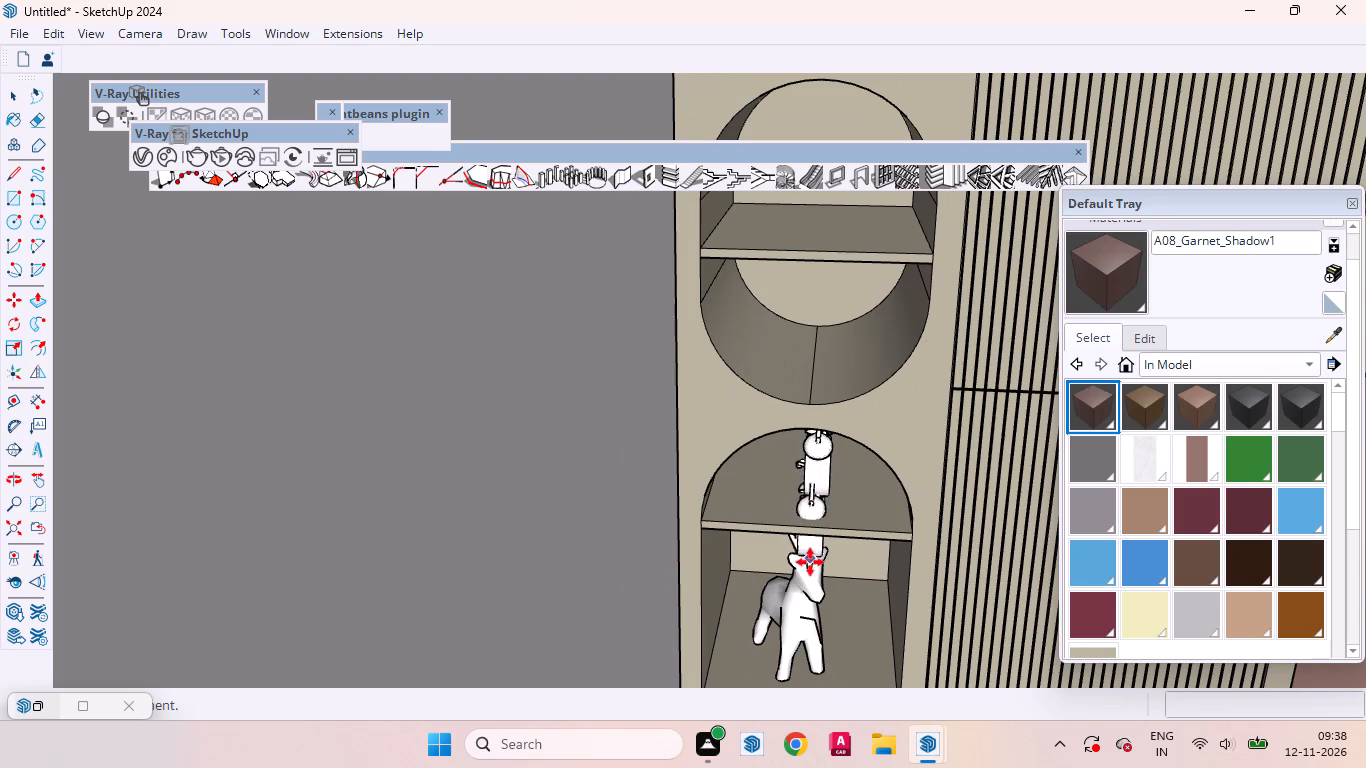
scroll(790, 407, down, 2)
scroll(790, 407, up, 1)
scroll(790, 407, down, 15)
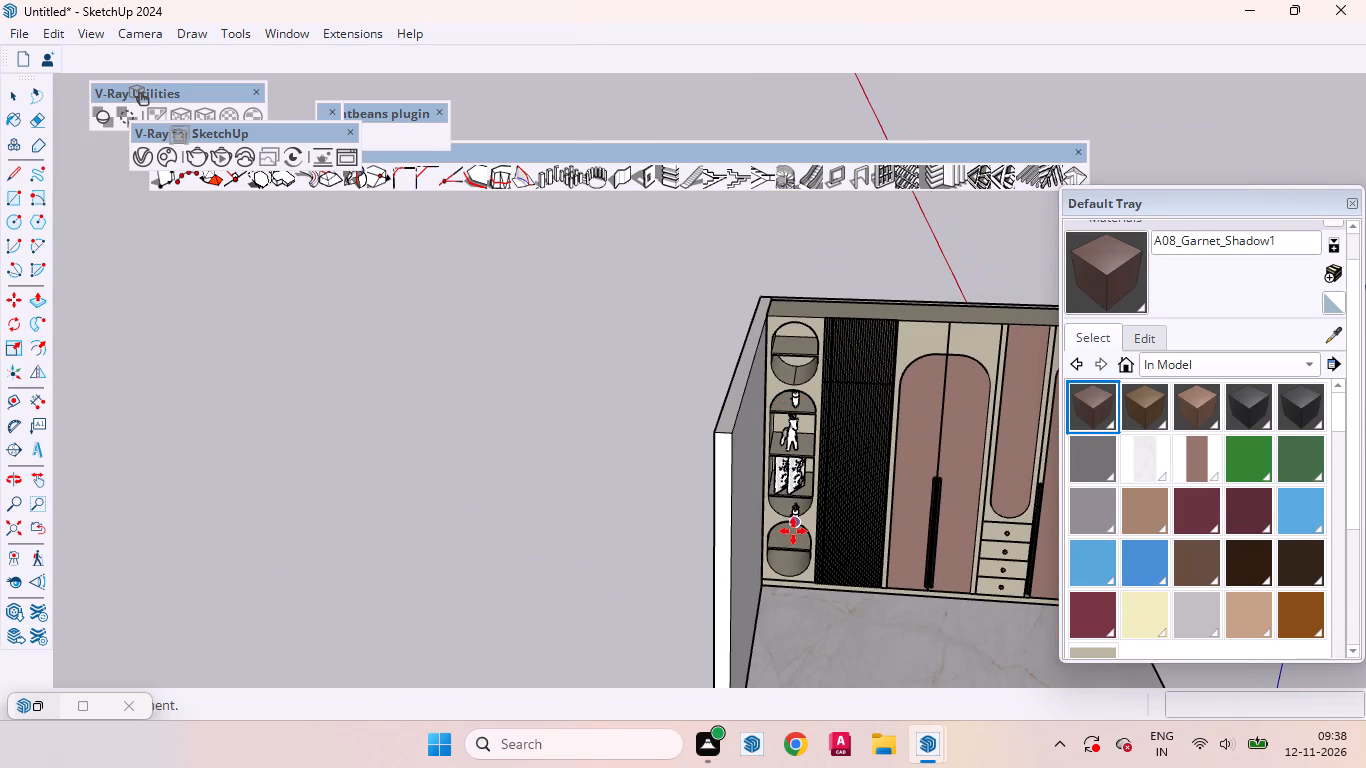
key(space)
Rotate the alarm clock 90° about its vertical axis on the shelf.
scroll(767, 334, up, 18)
click(806, 446)
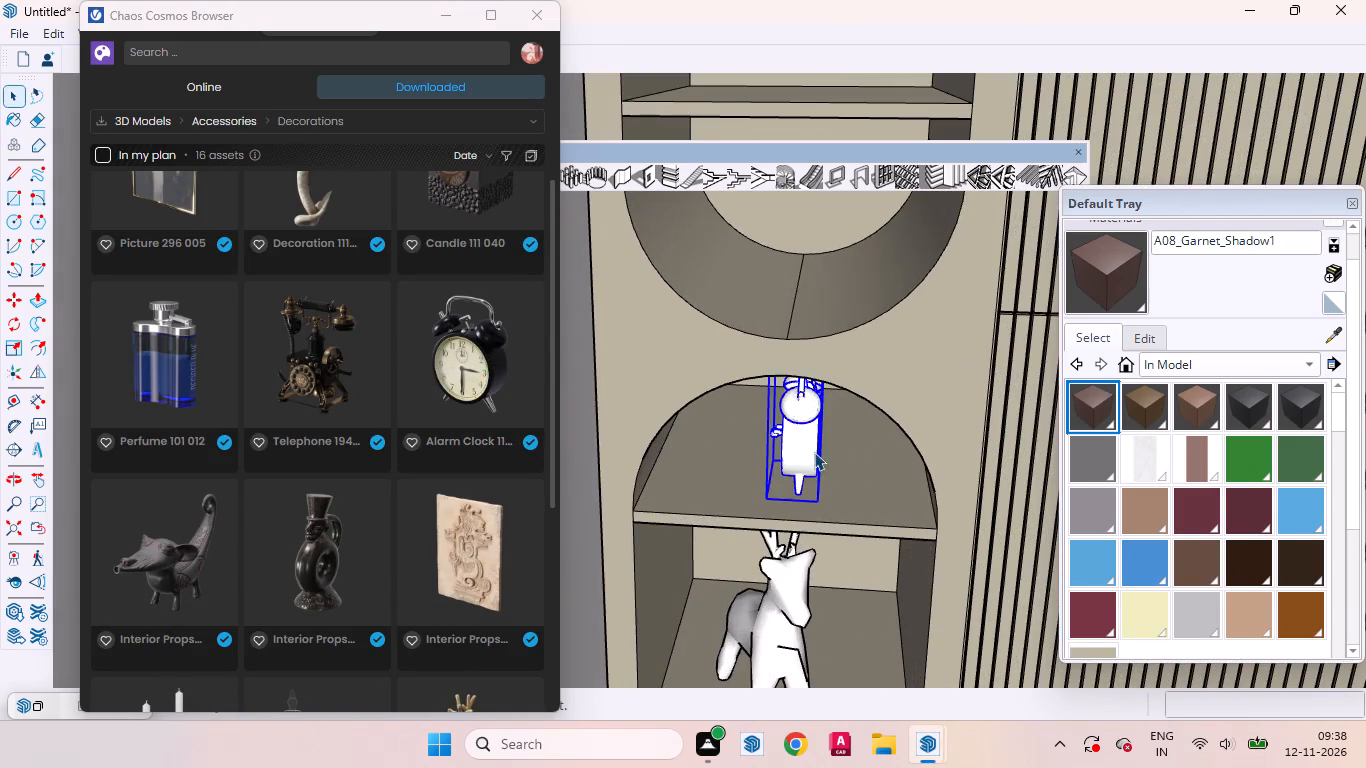
scroll(830, 459, up, 8)
middle_drag(823, 483, 948, 411)
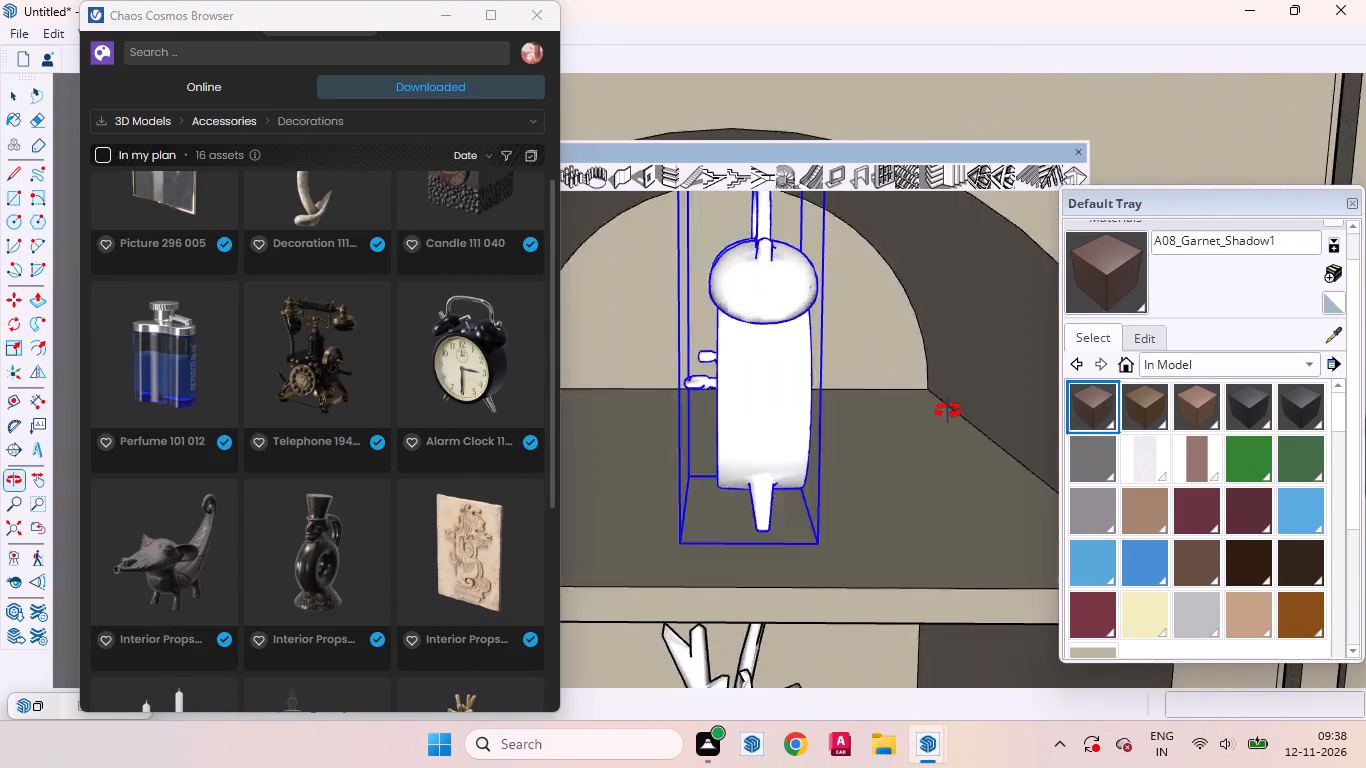
middle_drag(948, 411, 693, 429)
scroll(961, 529, down, 4)
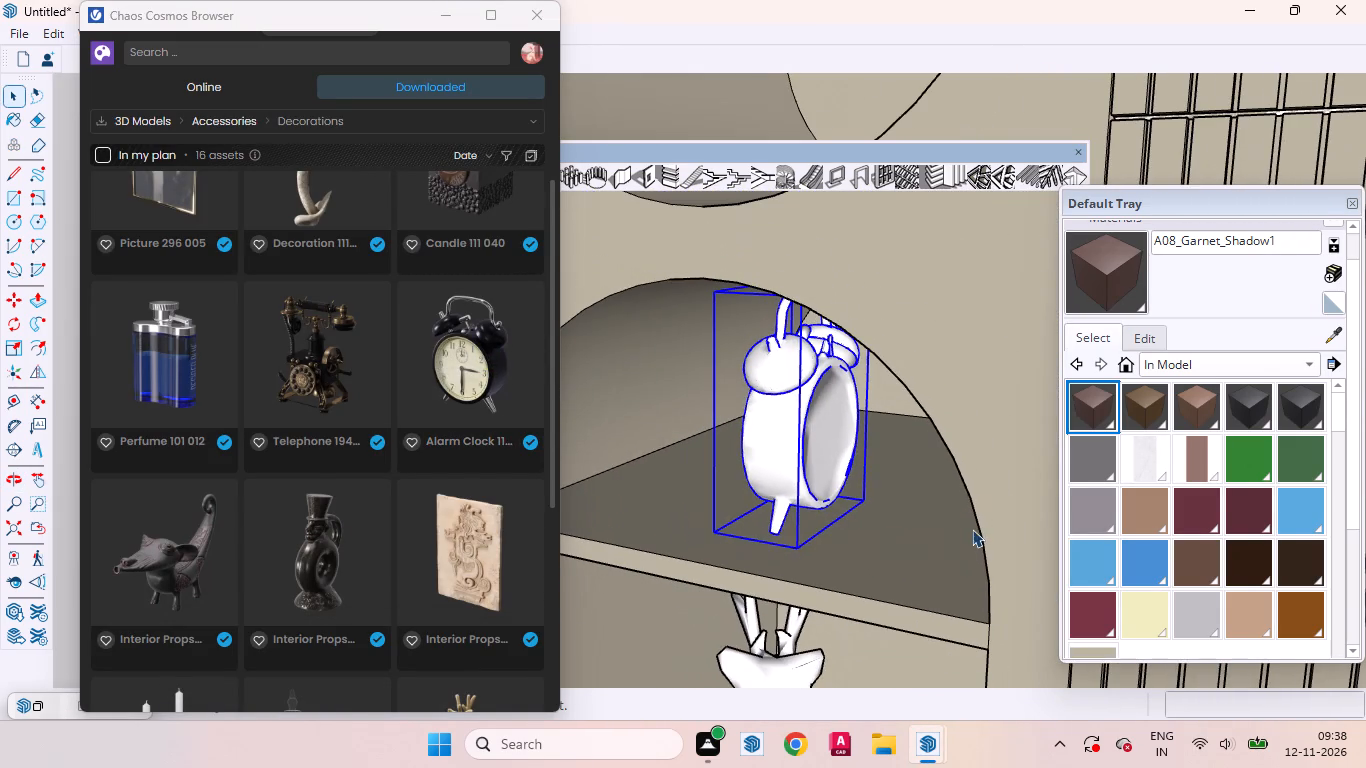
key(q)
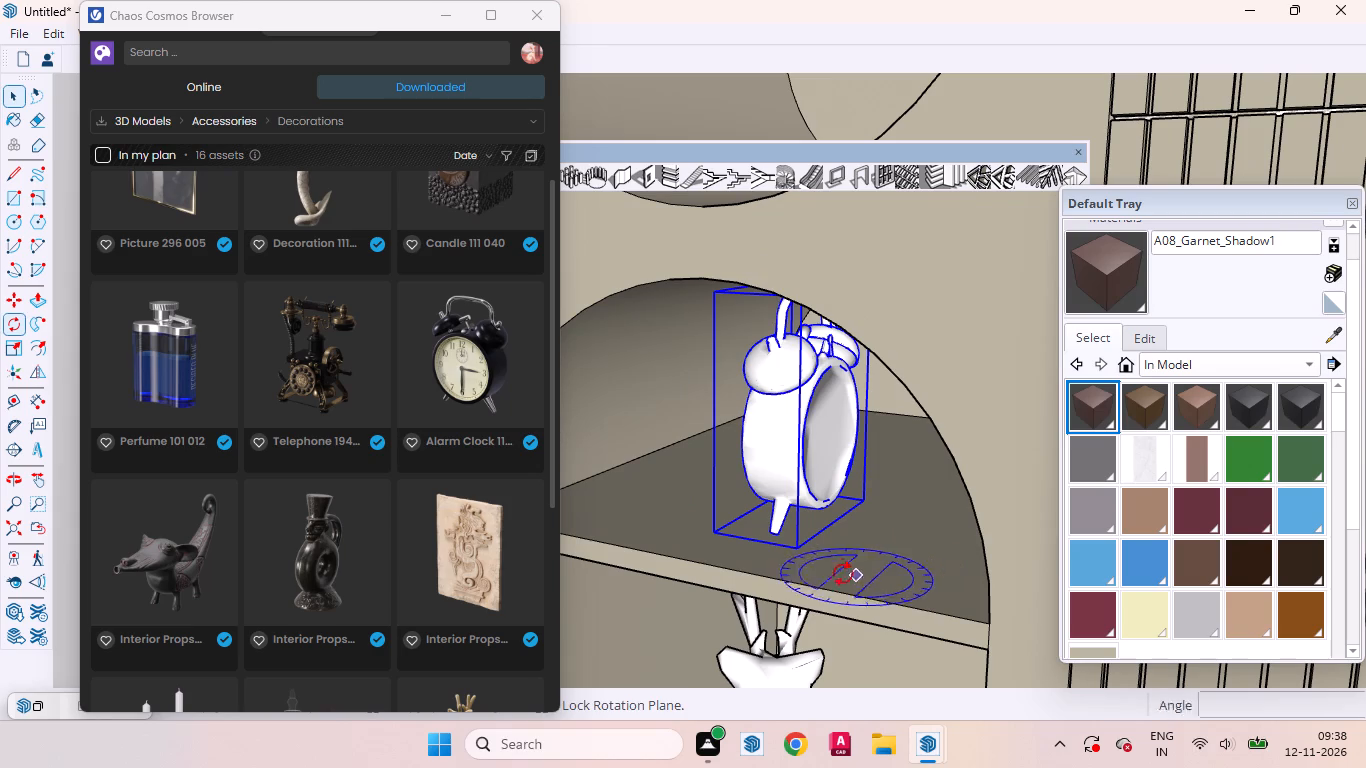
click(799, 554)
click(869, 500)
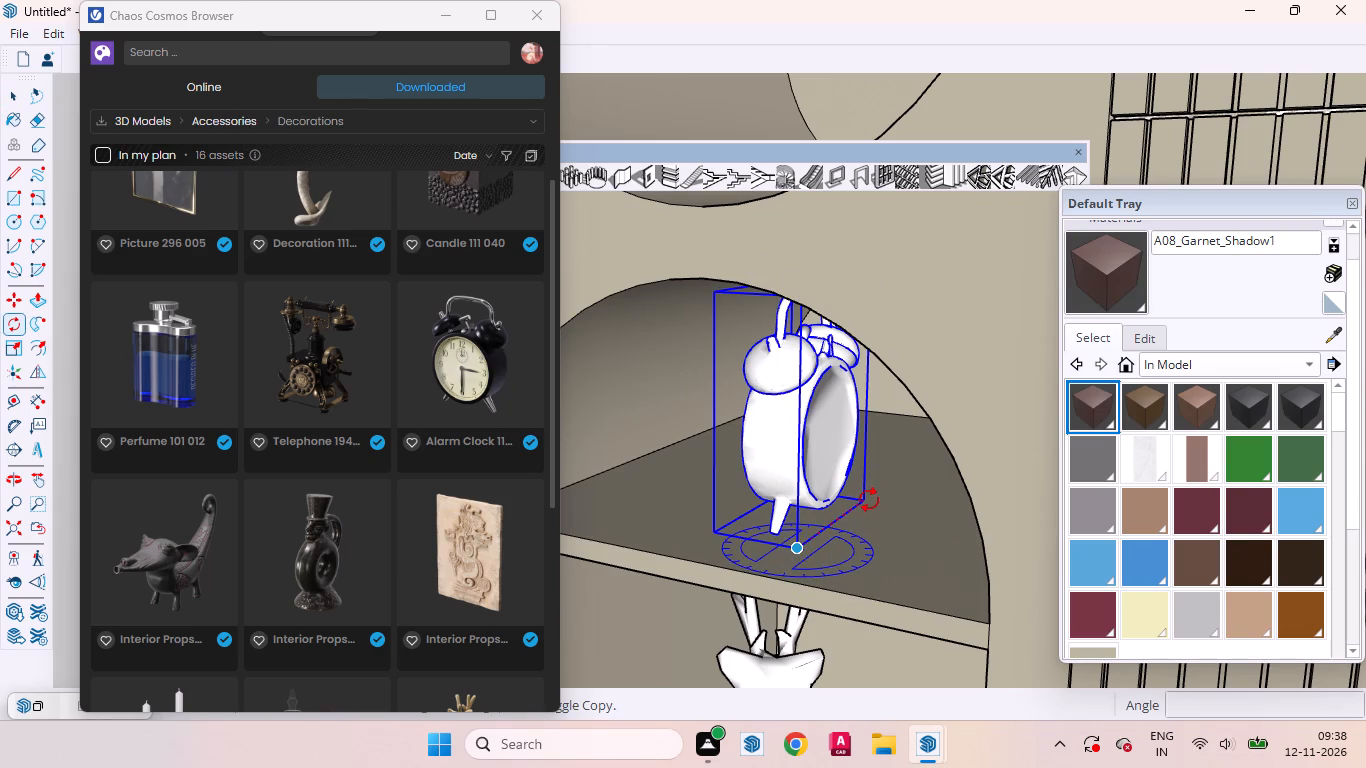
text(90)
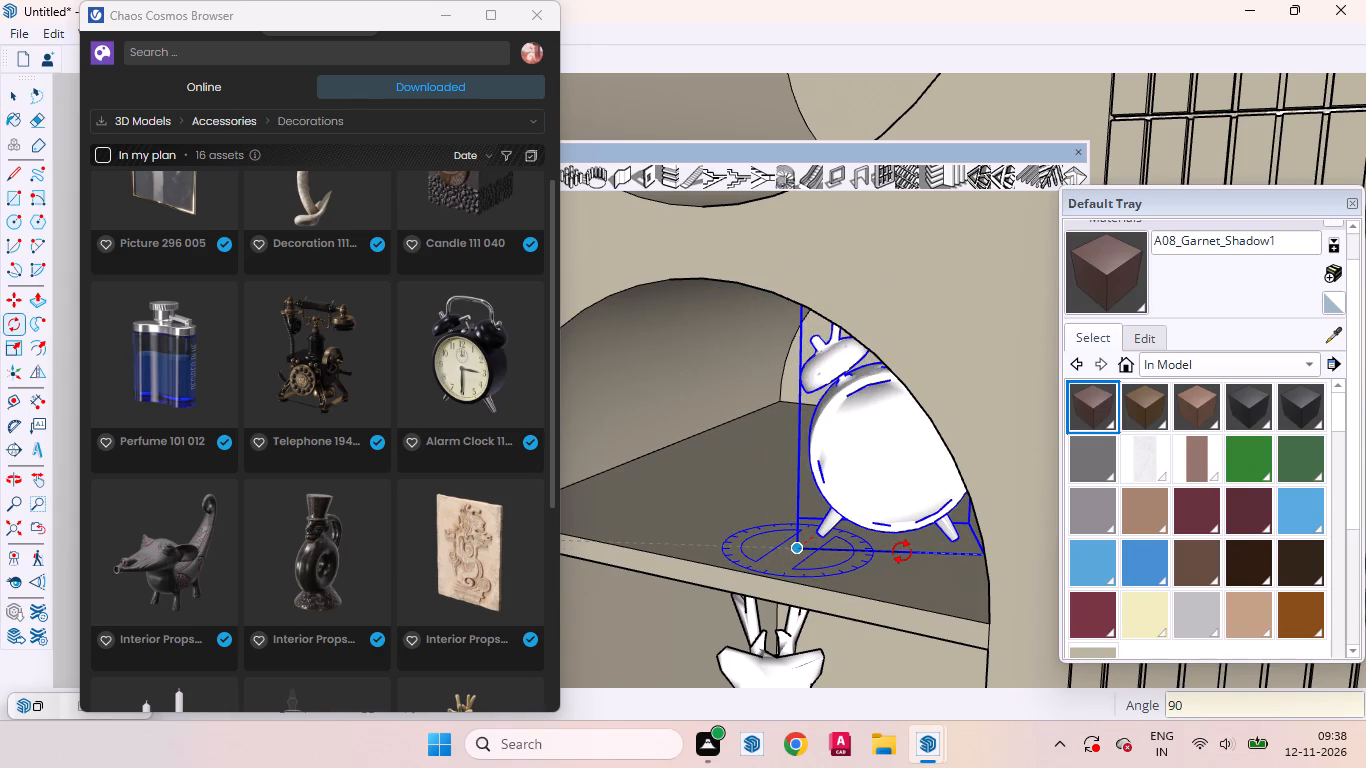
key(Return)
key(space)
Move the alarm clock about 4 3/8" sideways along the shelf toward the middle of the arched niche.
scroll(959, 540, down, 10)
middle_drag(776, 549, 831, 550)
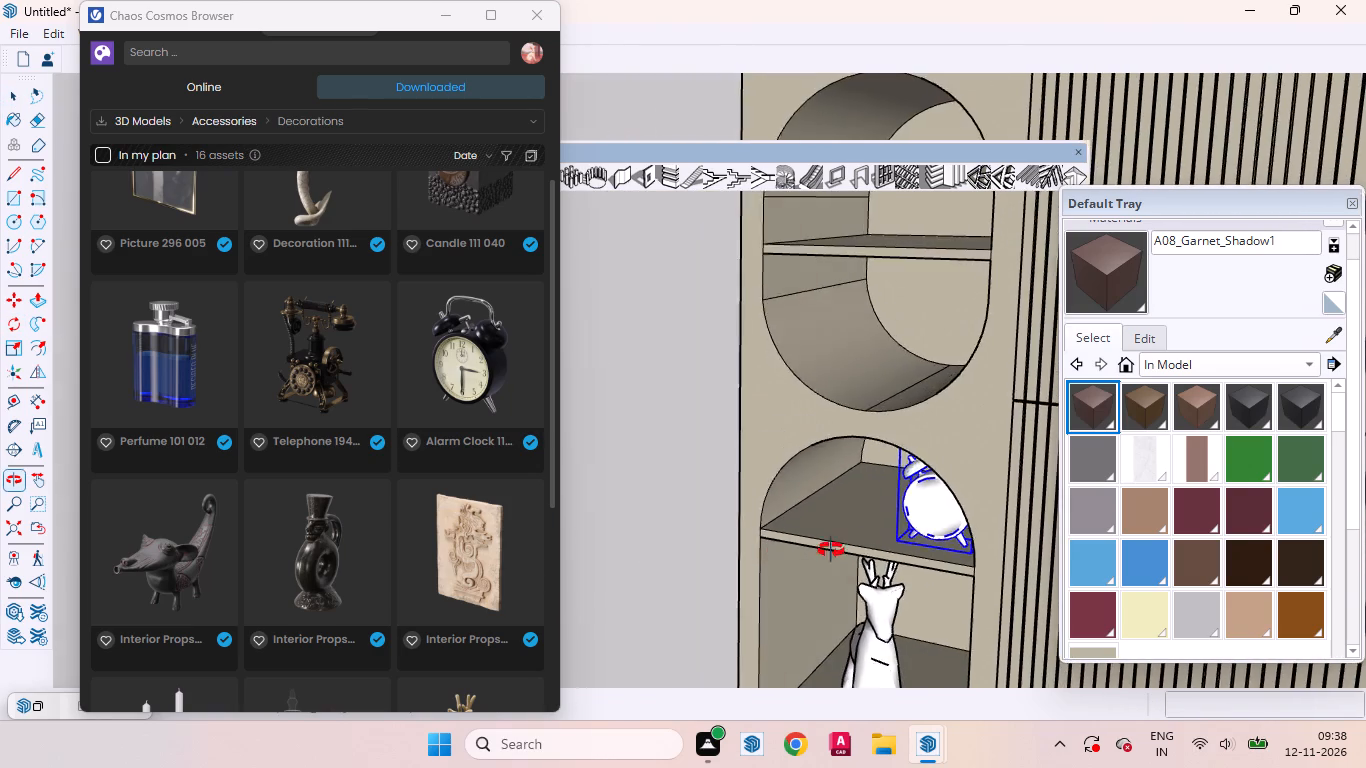
middle_drag(831, 550, 935, 501)
scroll(939, 509, up, 3)
key(m)
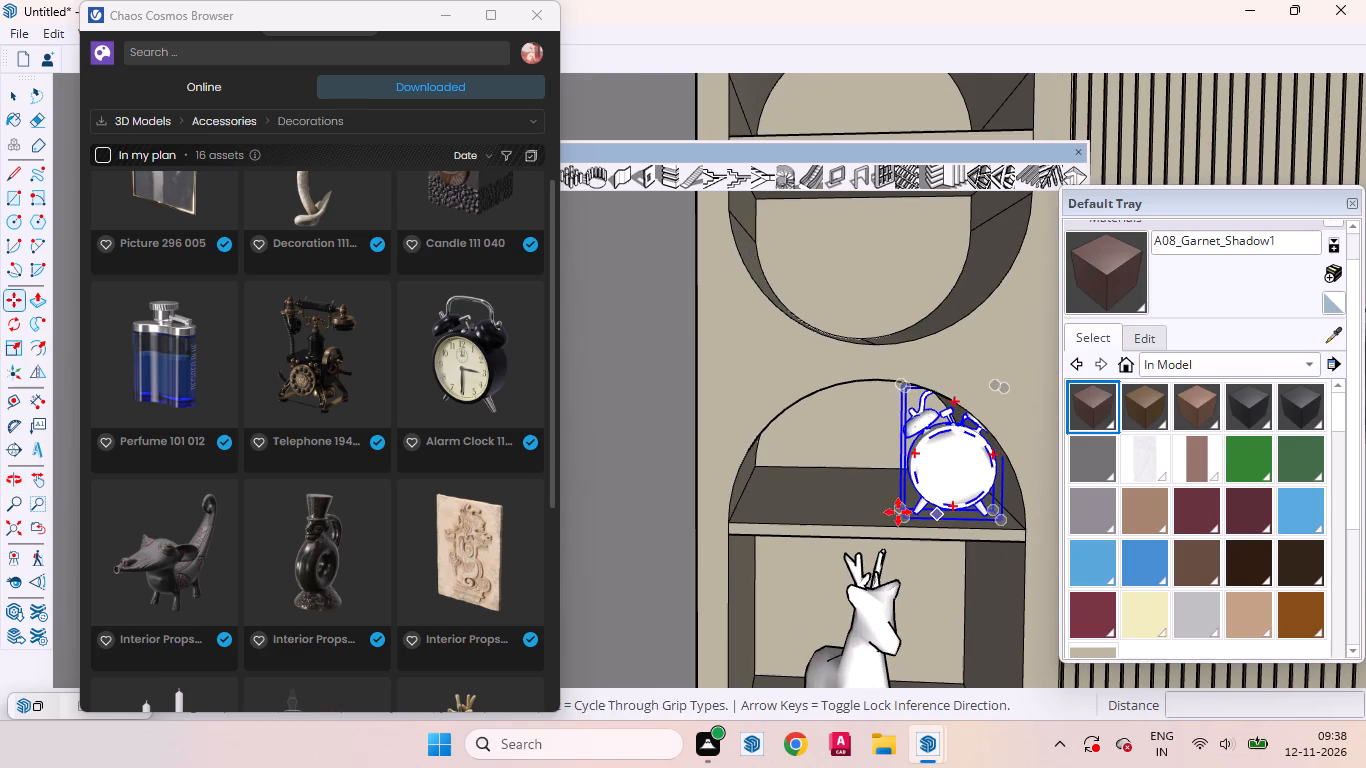
scroll(880, 511, up, 3)
click(877, 509)
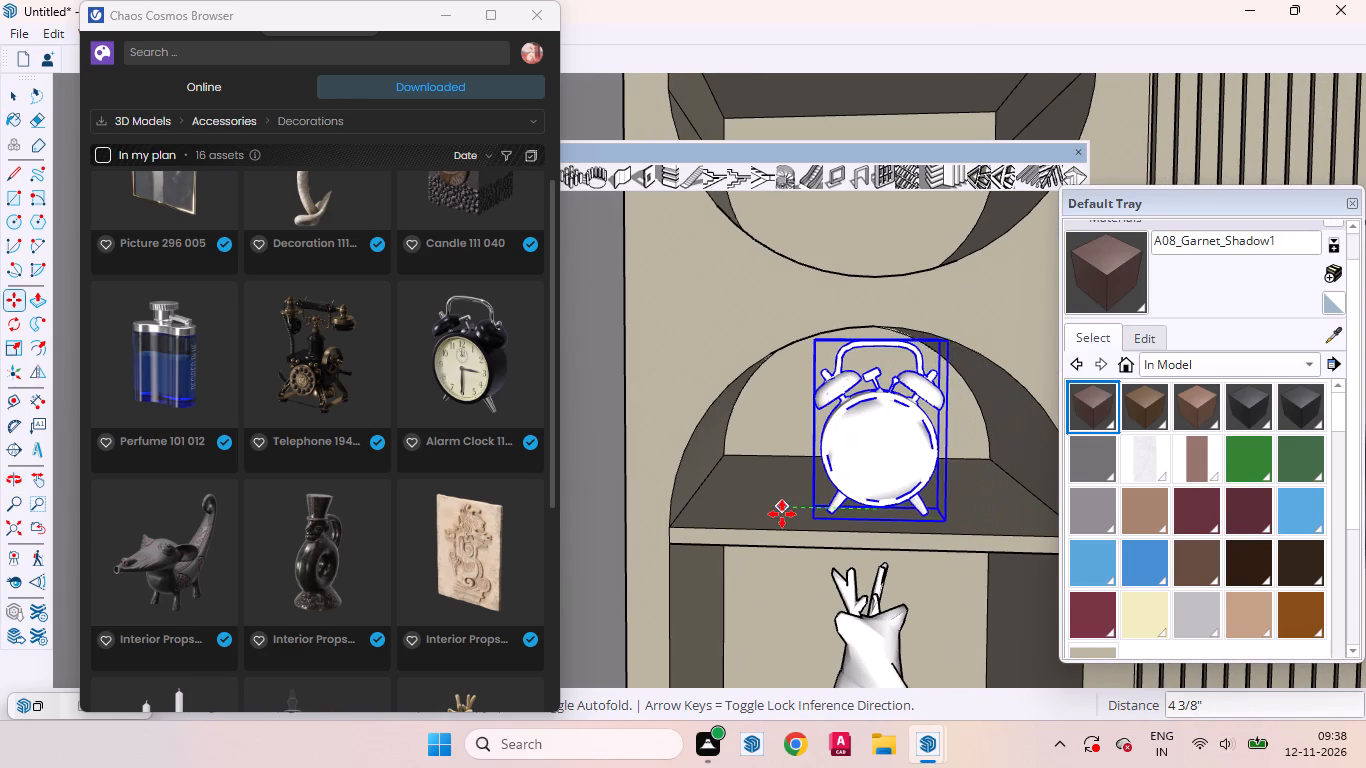
click(781, 514)
key(space)
Examine the alarm clock's placement above the deer figurine from several angles and against the whole wardrobe.
scroll(839, 536, down, 8)
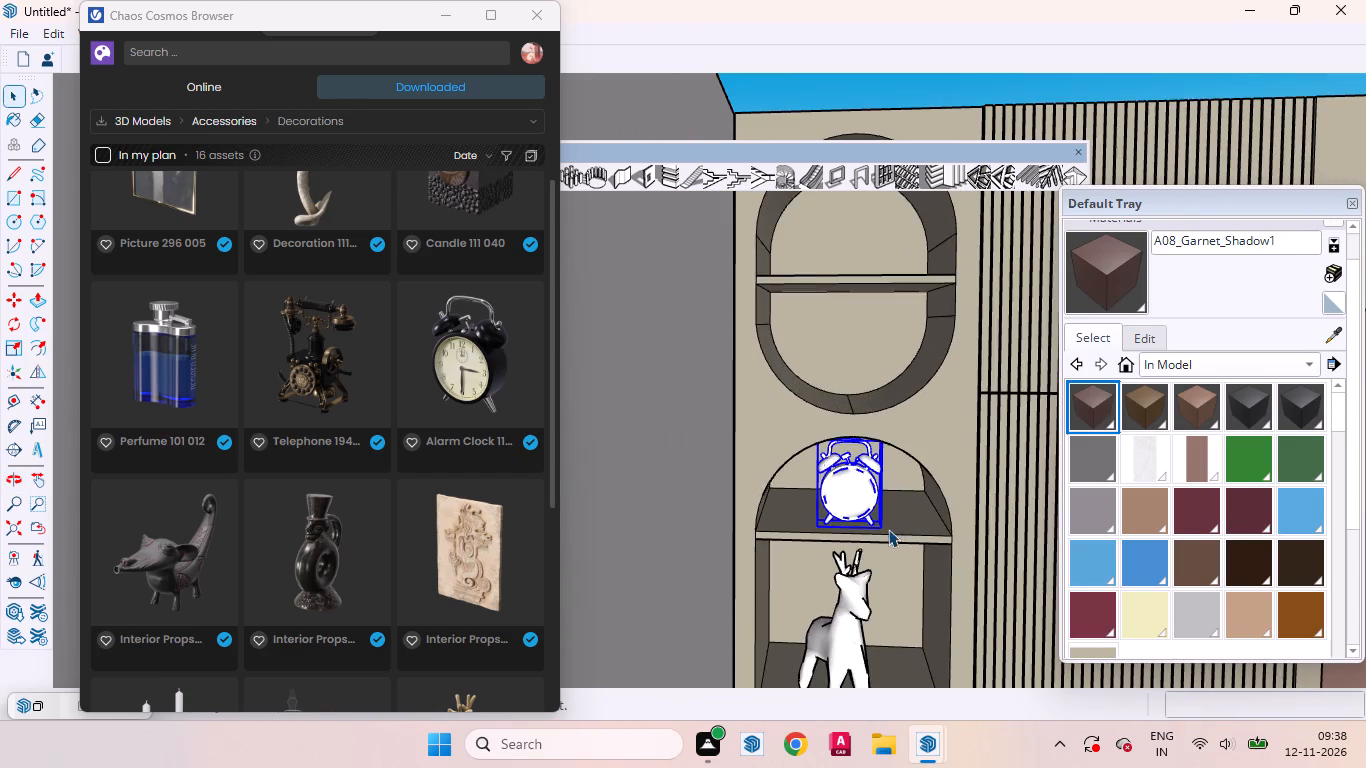
middle_drag(888, 529, 847, 624)
scroll(837, 526, down, 8)
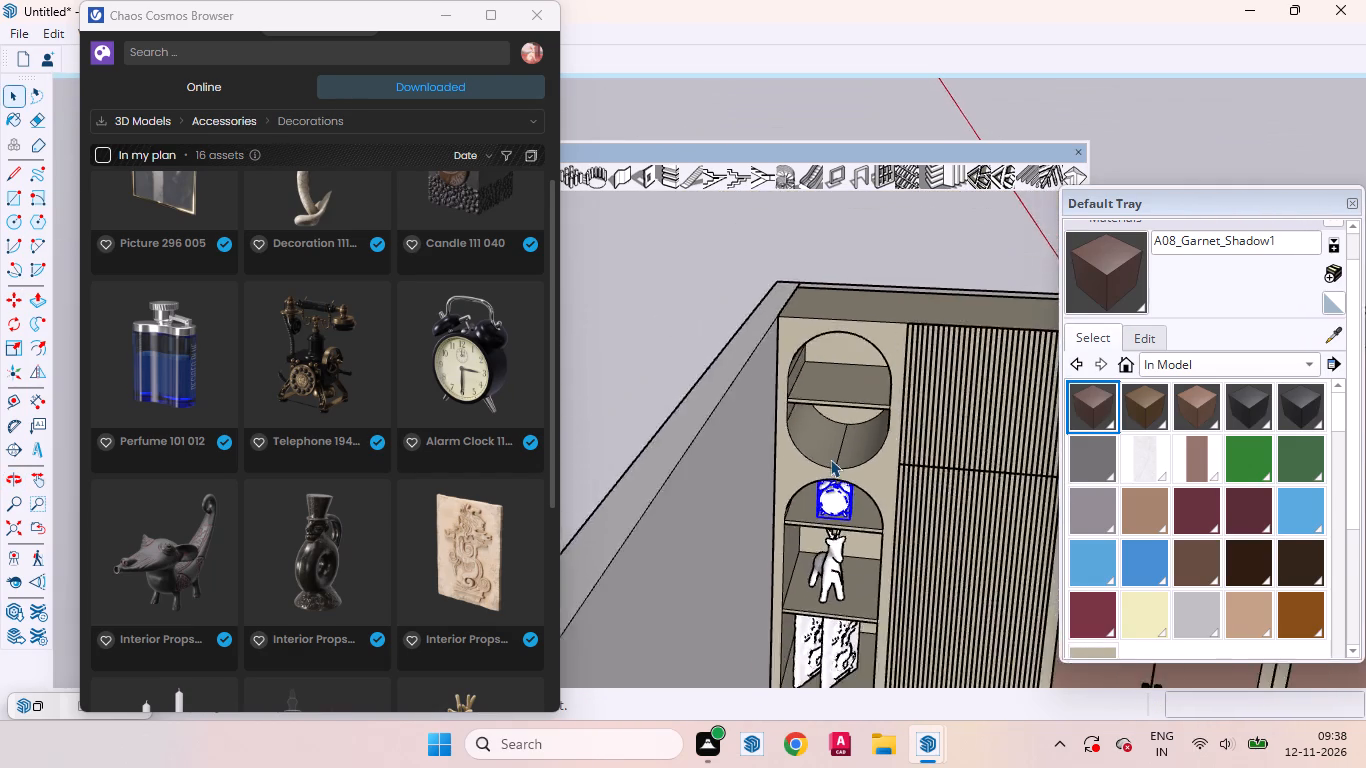
scroll(830, 459, down, 7)
click(741, 408)
scroll(854, 474, up, 3)
middle_drag(840, 517, 834, 430)
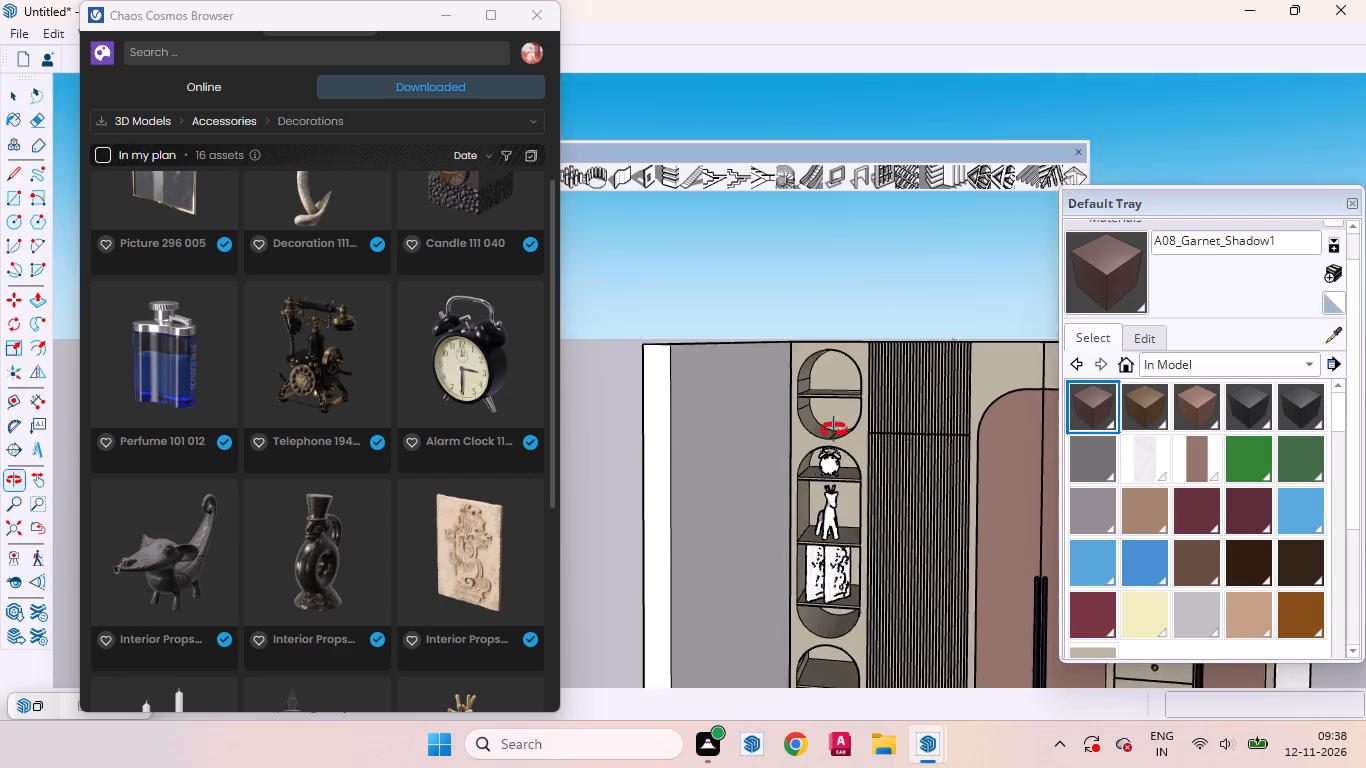
middle_drag(834, 430, 857, 486)
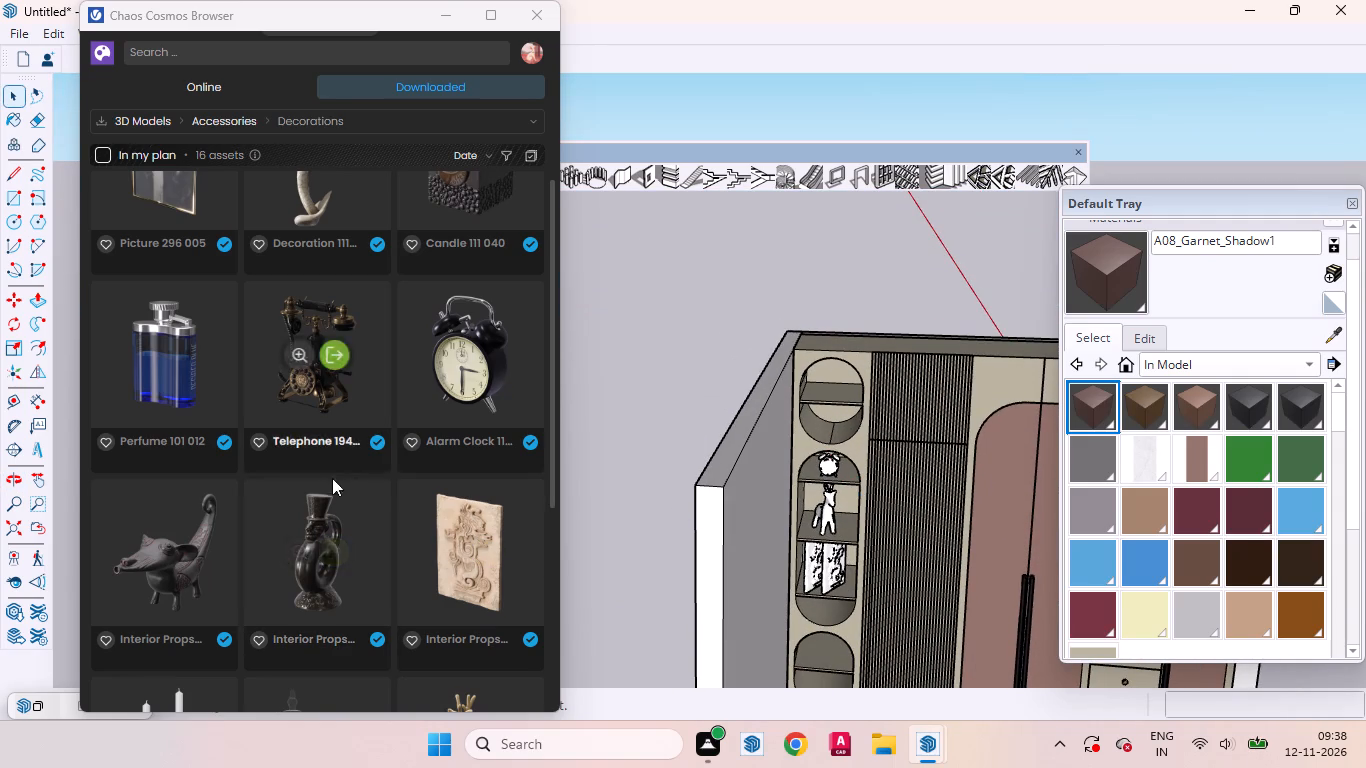
Import Interior Props 221 030 from Chaos Cosmos and place one on the shelf of the lowest arched niche.
click(340, 553)
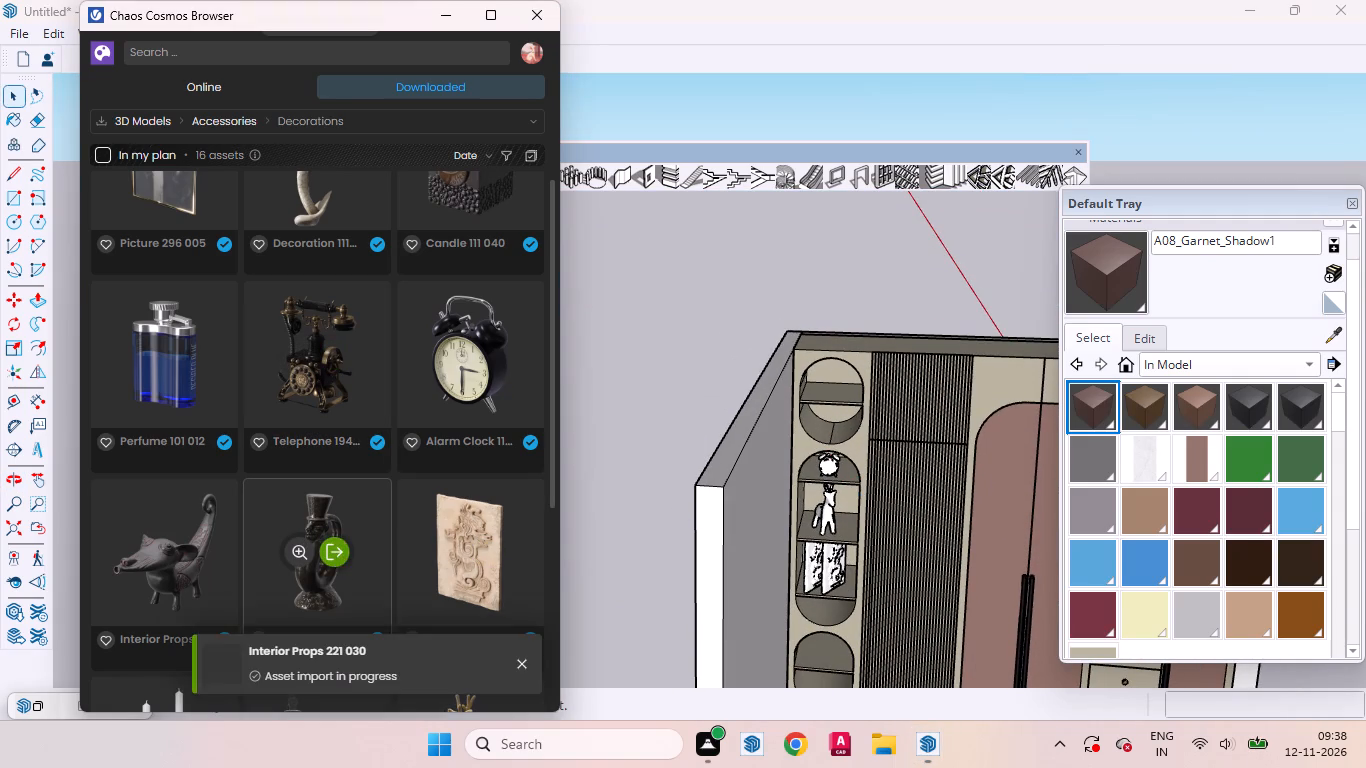
scroll(832, 384, up, 2)
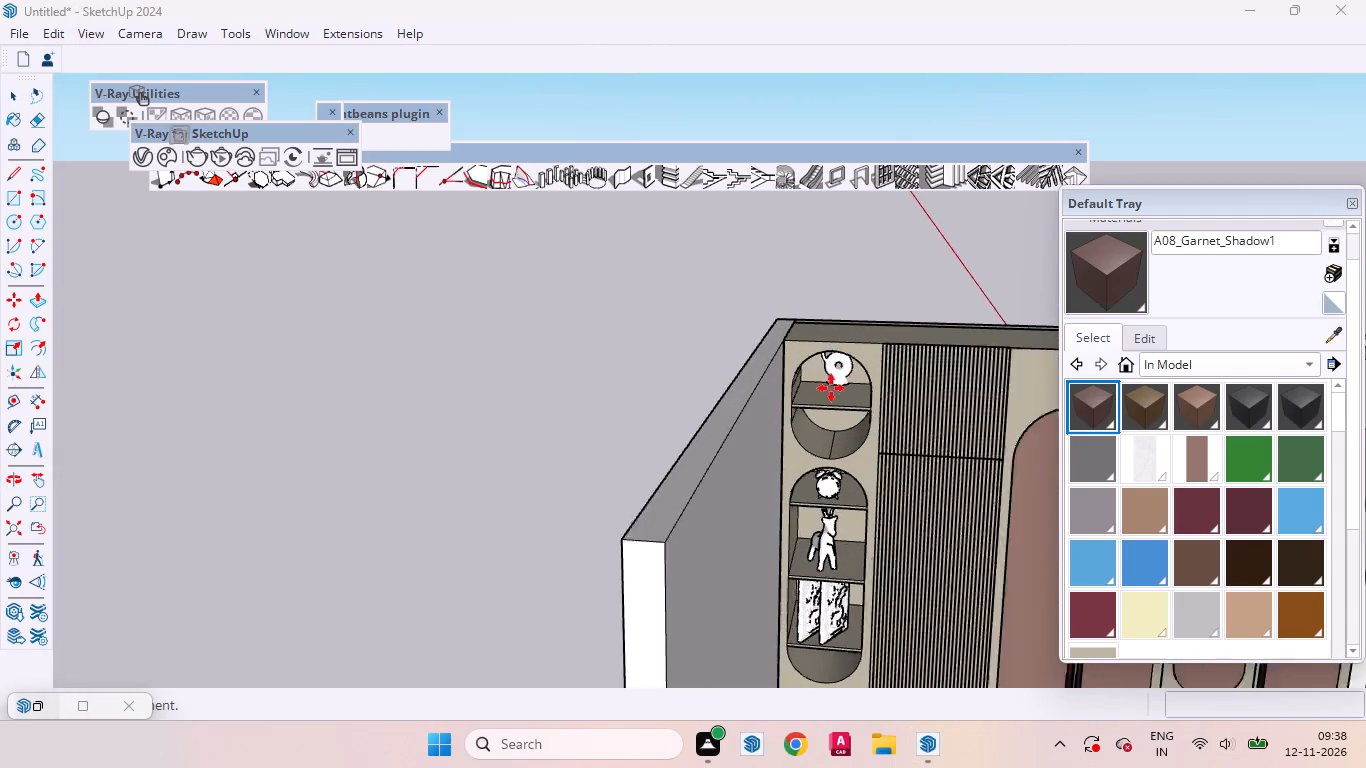
scroll(831, 388, up, 7)
scroll(829, 480, down, 2)
scroll(831, 418, up, 4)
middle_drag(833, 433, 832, 431)
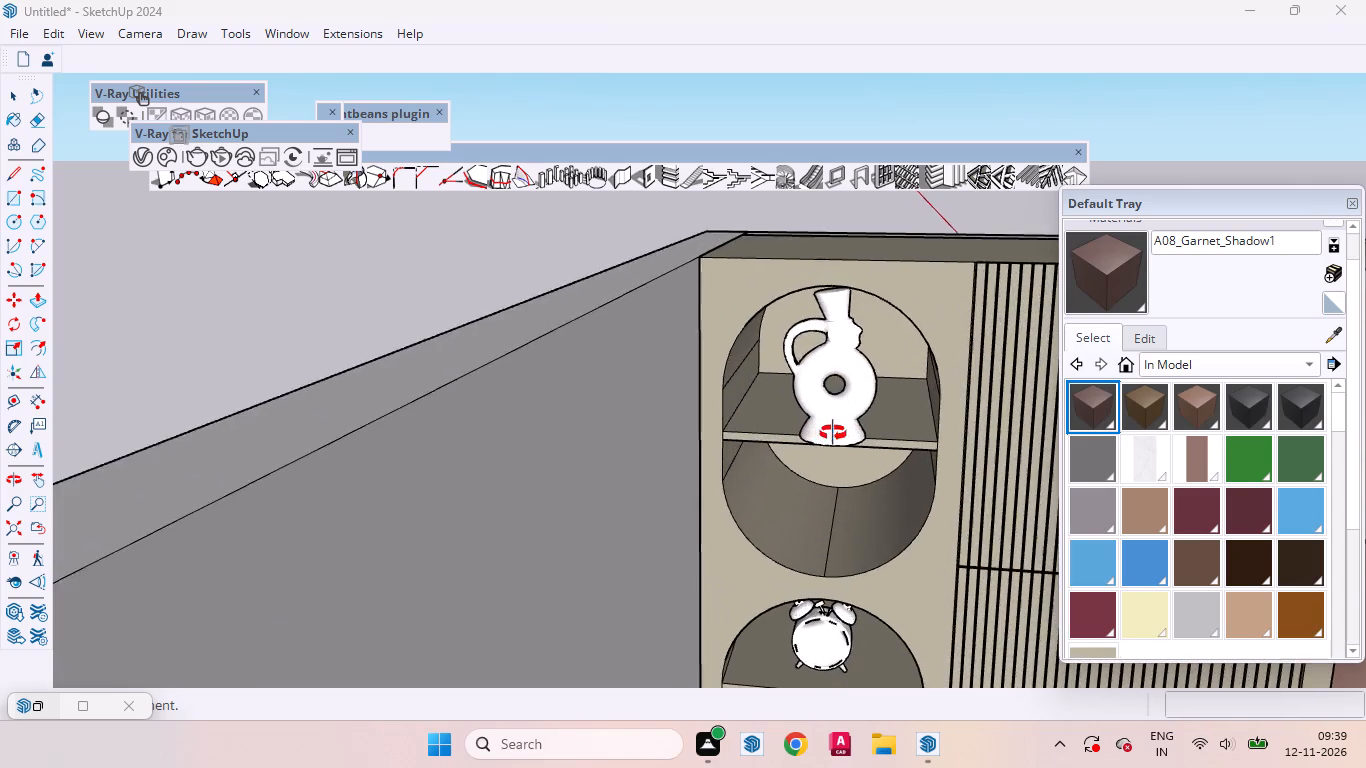
middle_drag(832, 431, 834, 380)
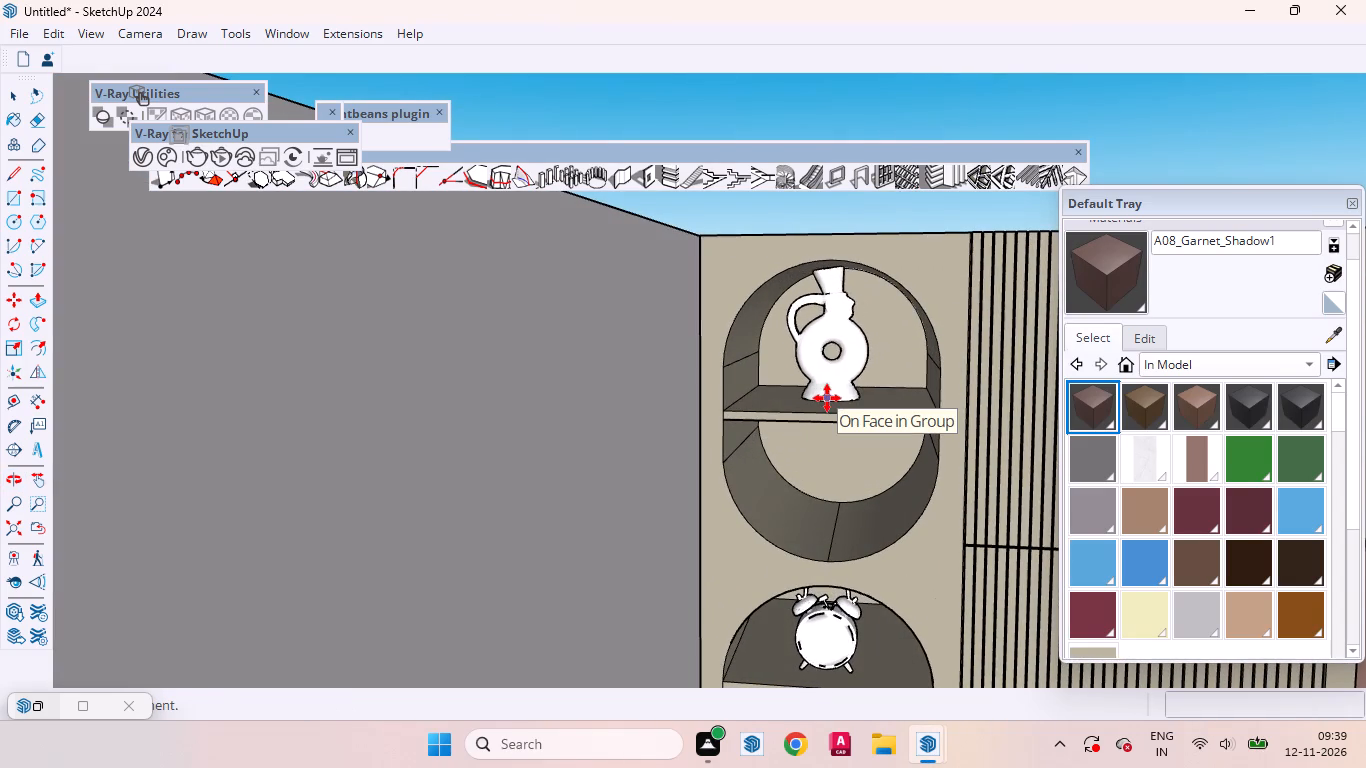
scroll(827, 398, down, 15)
scroll(841, 571, up, 1)
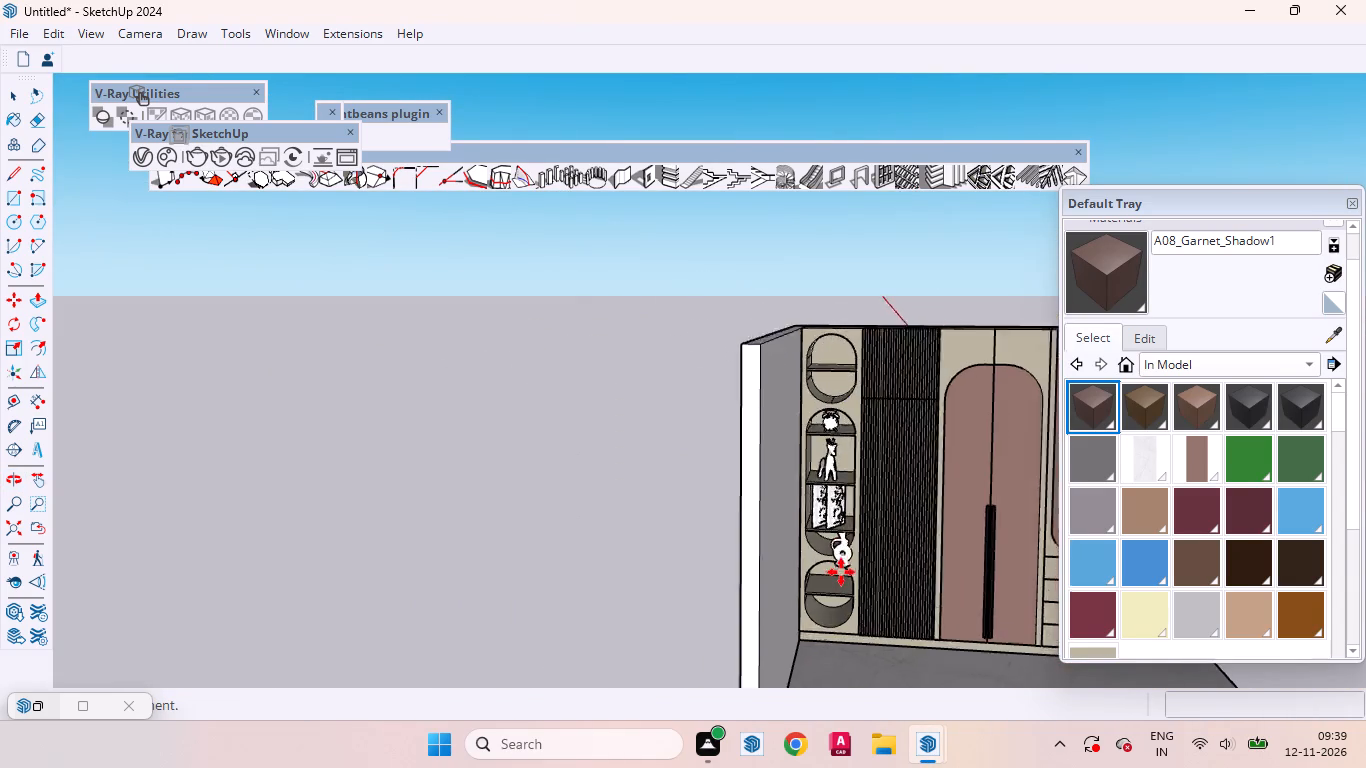
scroll(841, 572, up, 11)
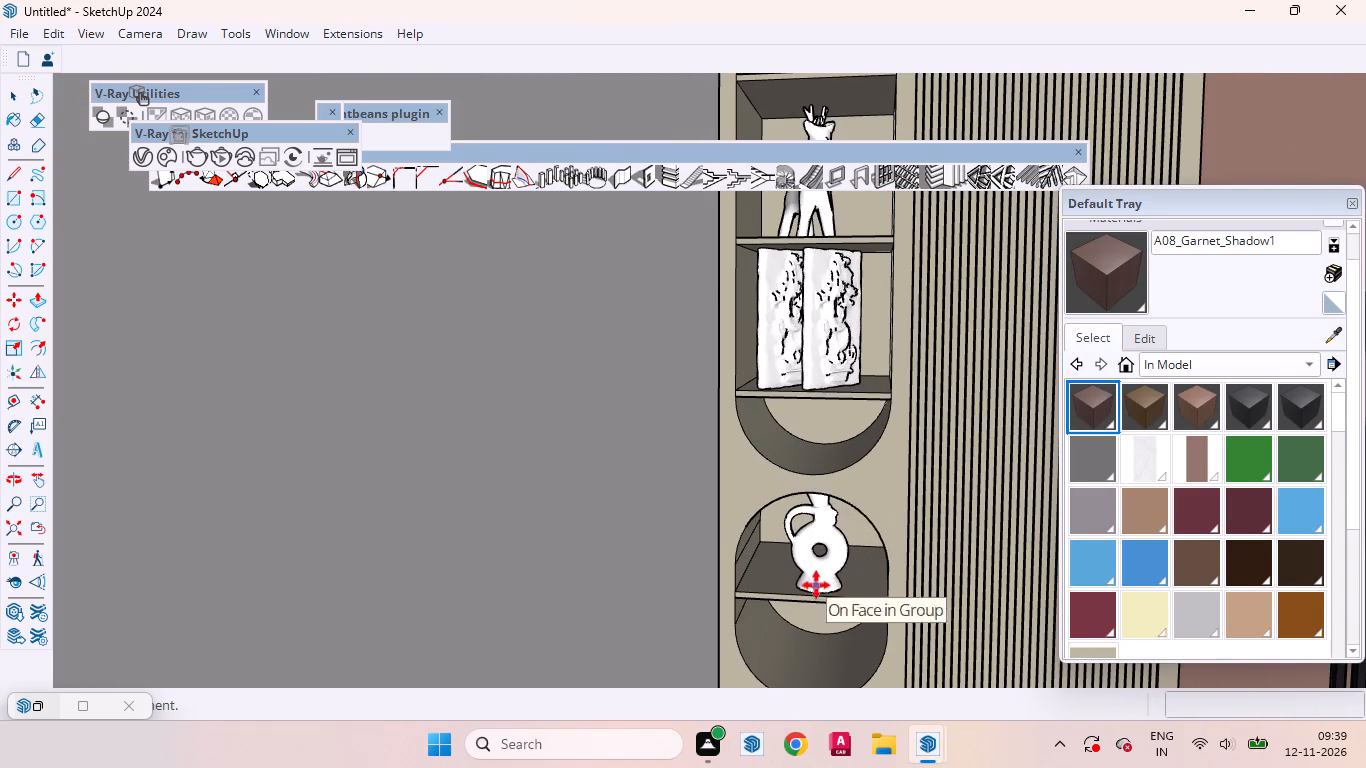
click(816, 581)
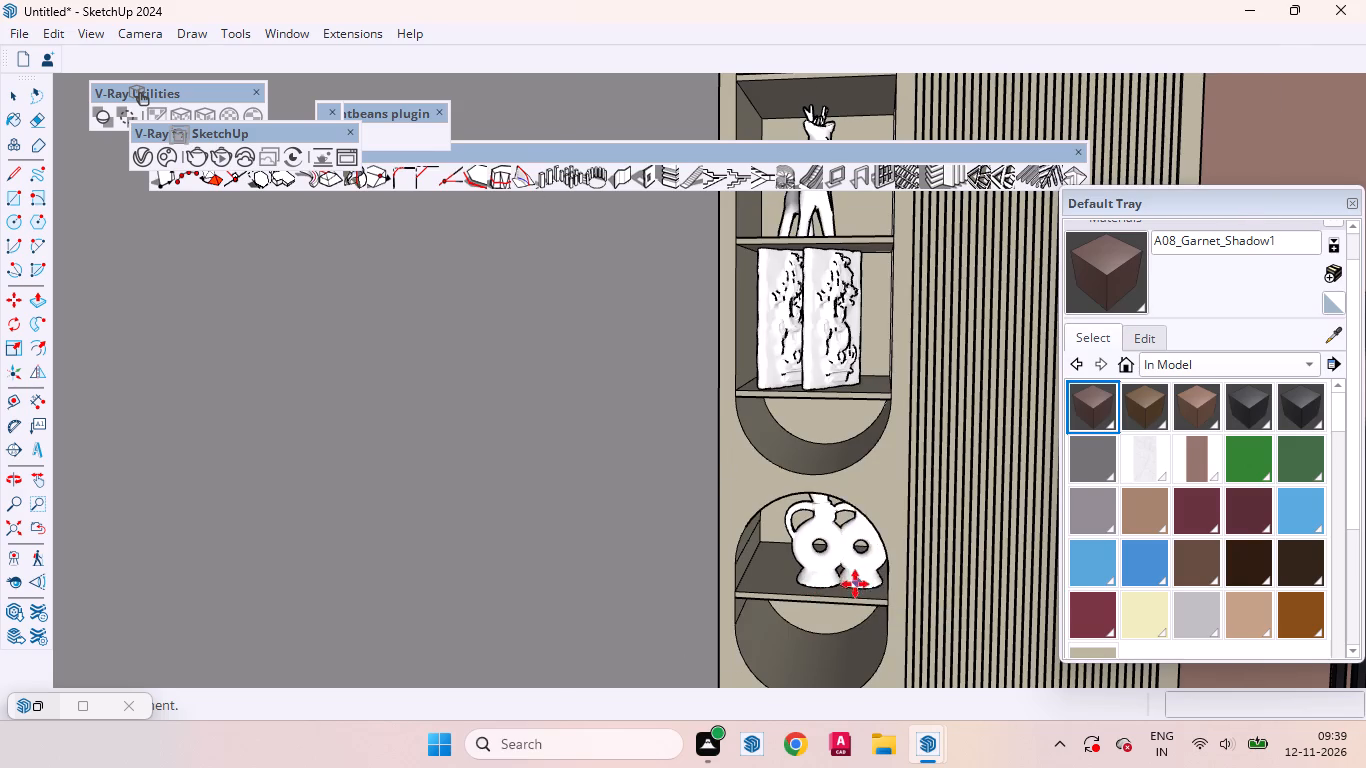
key(space)
Rotate the top-hat jug figurine in the lowest niche 90° about its vertical axis.
scroll(852, 560, up, 3)
click(804, 566)
middle_drag(864, 568, 861, 626)
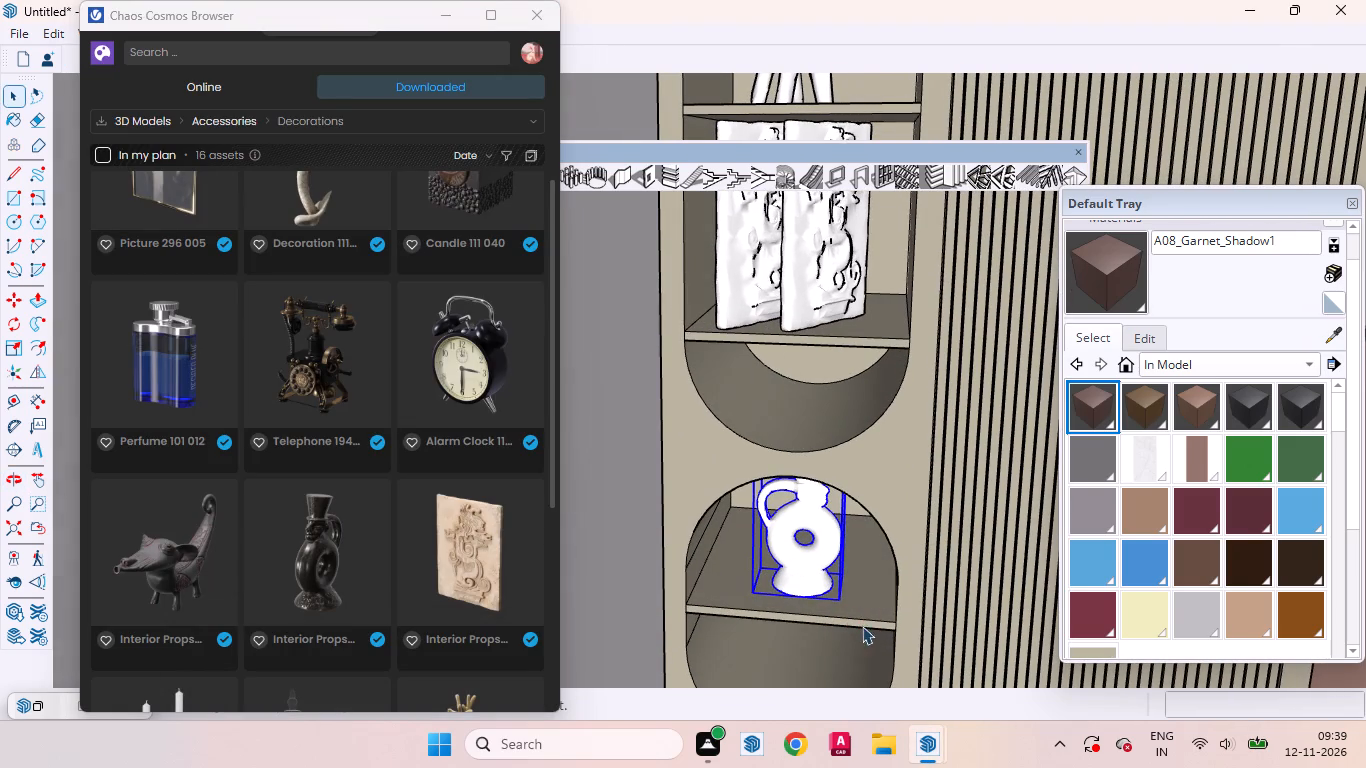
key(q)
scroll(836, 621, up, 8)
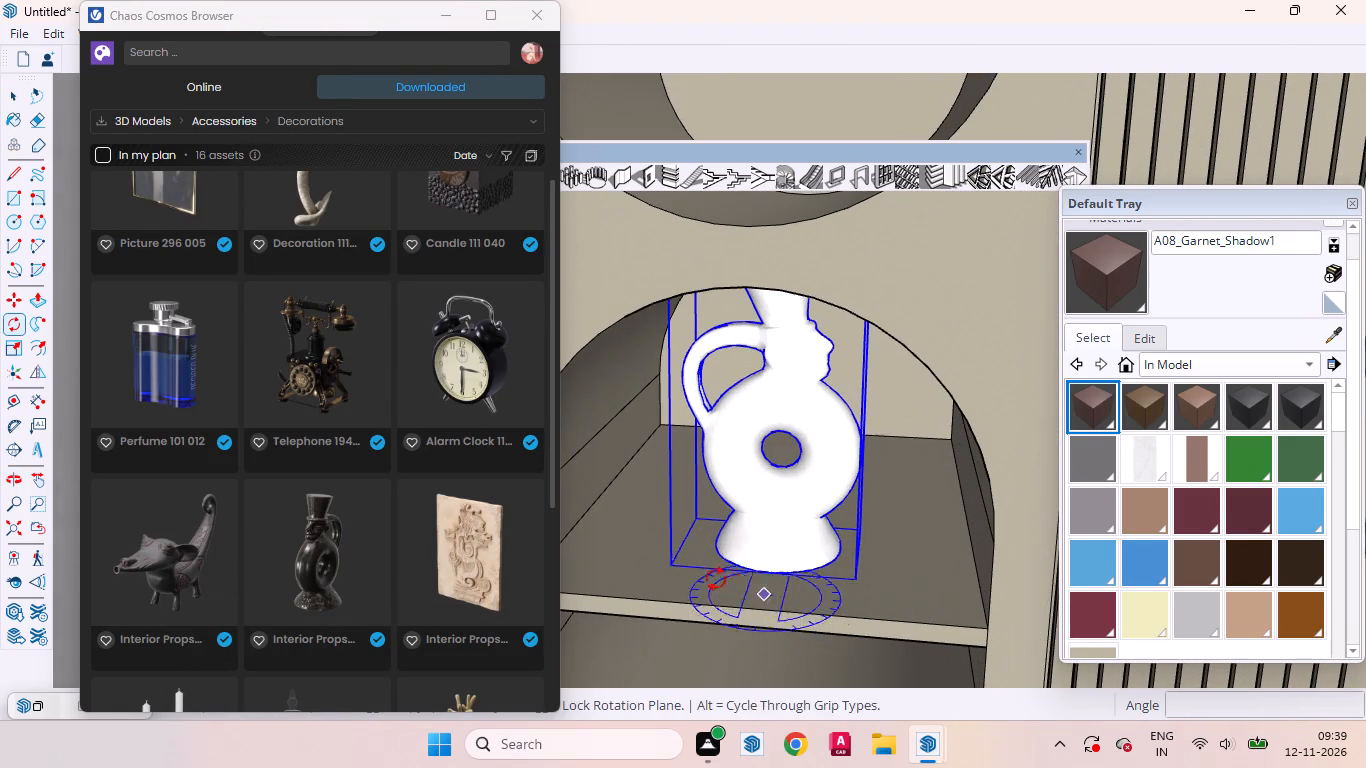
click(669, 566)
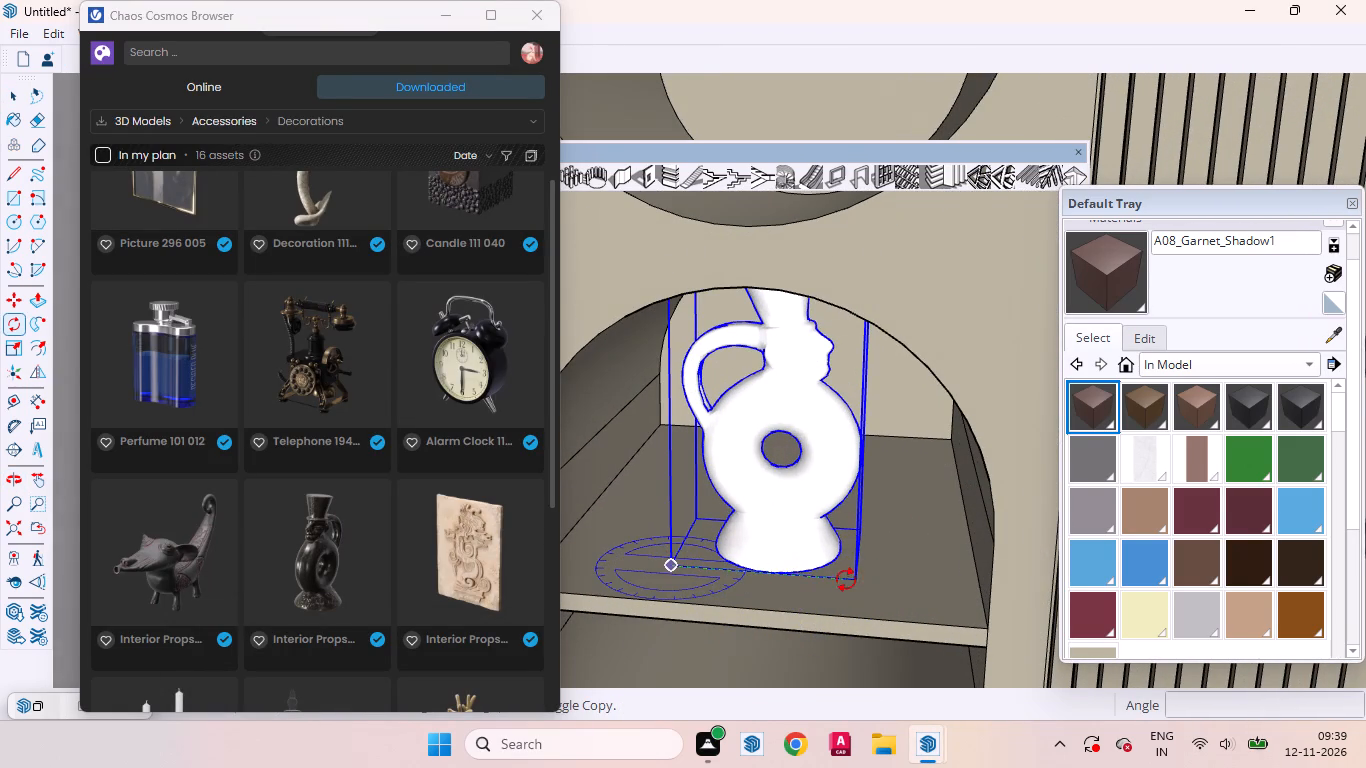
click(856, 576)
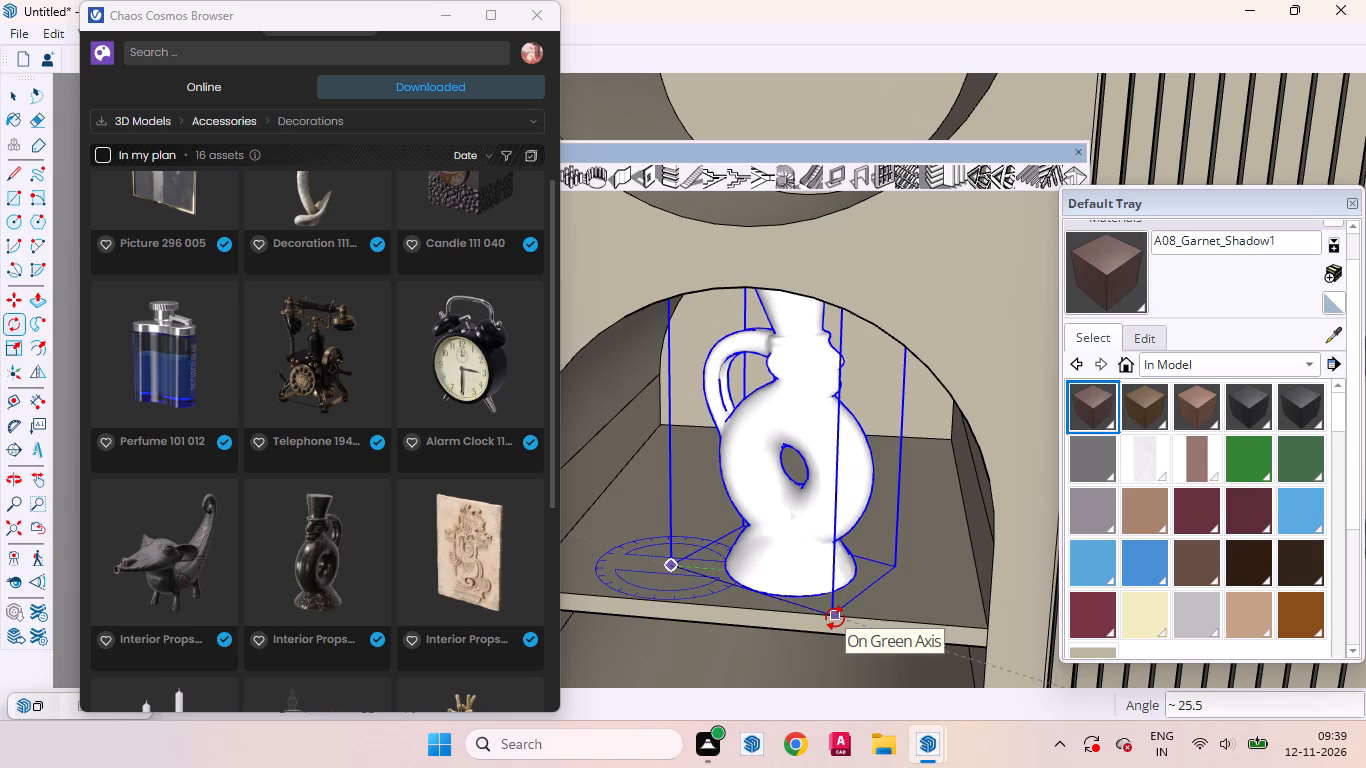
text(90)
key(Return)
key(space)
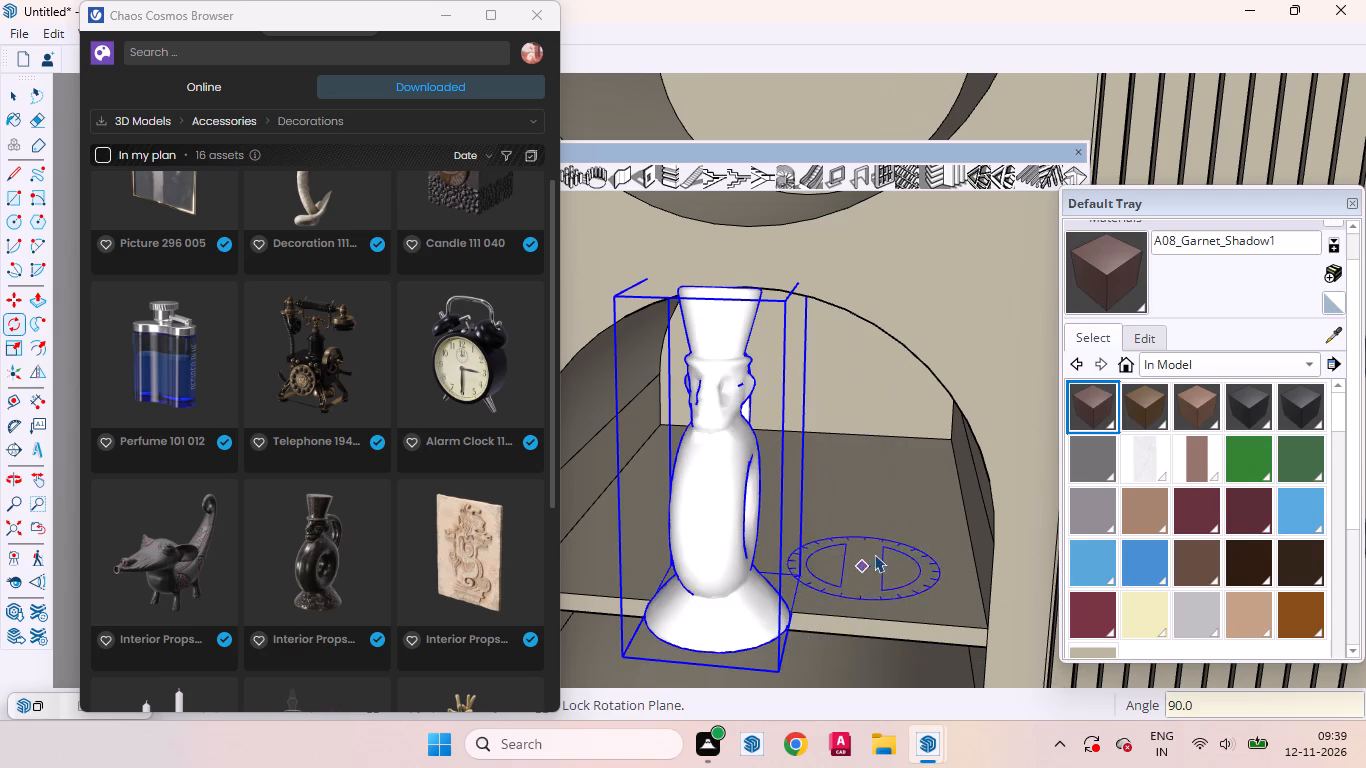
Move the jug figurine about 4 7/8" back from the shelf's front edge into the lowest niche.
scroll(874, 477, down, 4)
middle_drag(874, 535, 754, 573)
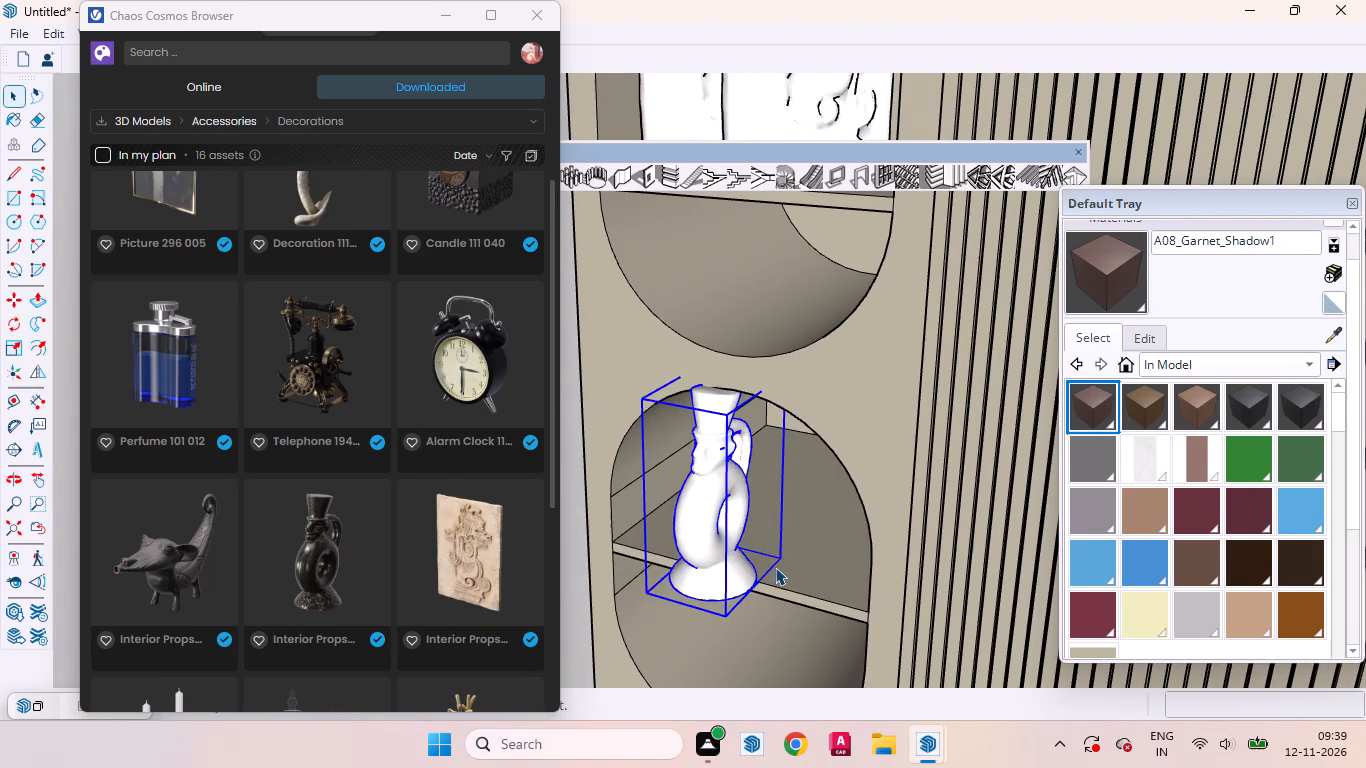
key(m)
click(781, 557)
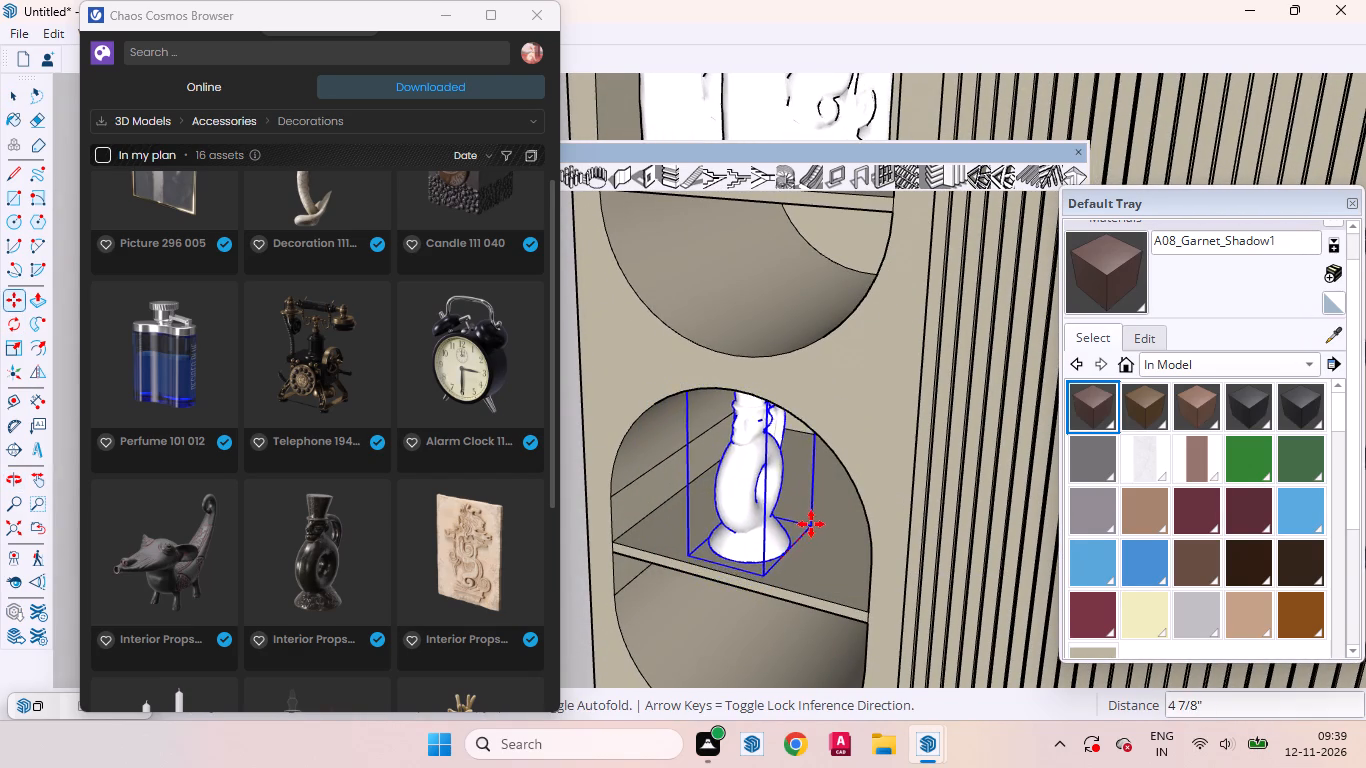
click(816, 520)
key(space)
Scale the jug figurine's height to about 0.89 so its hat sits below the niche arch.
scroll(887, 494, down, 8)
middle_drag(841, 515, 891, 482)
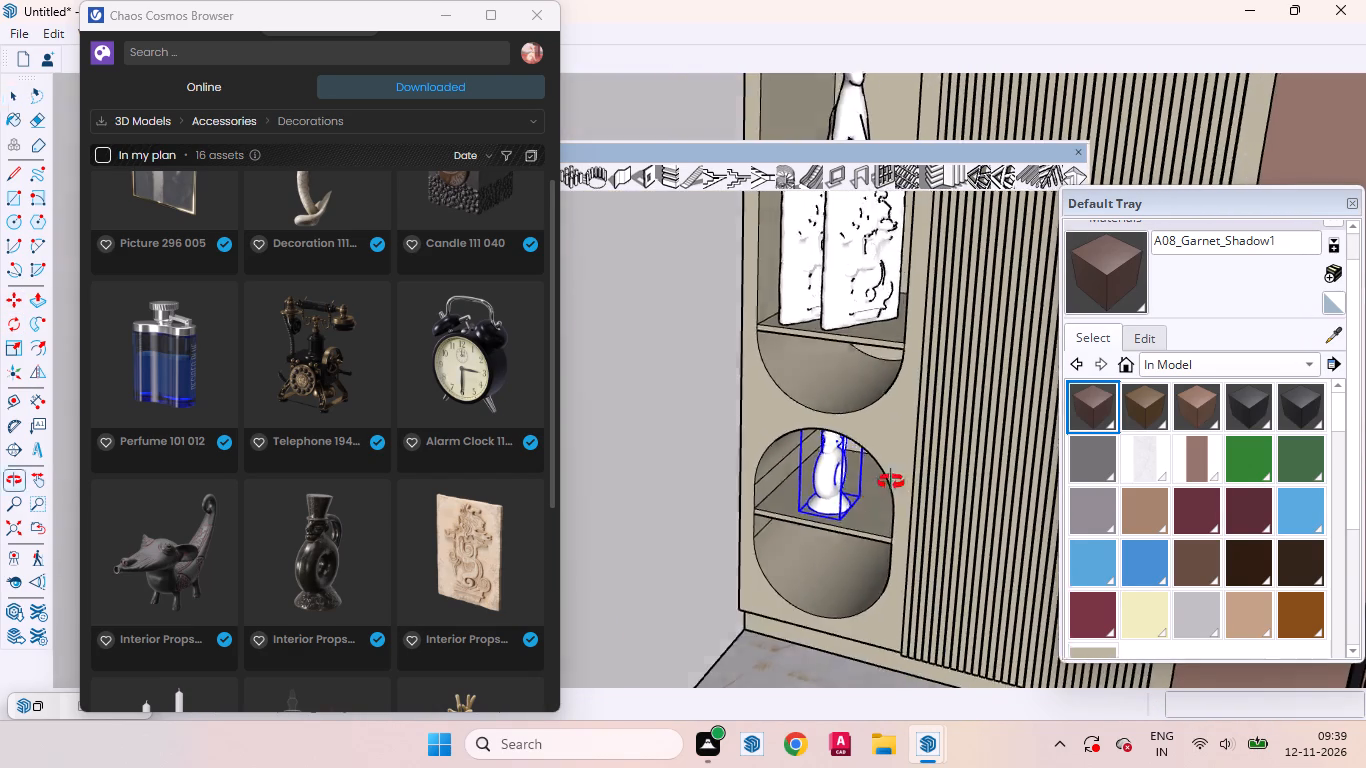
middle_drag(891, 482, 996, 344)
scroll(741, 445, up, 9)
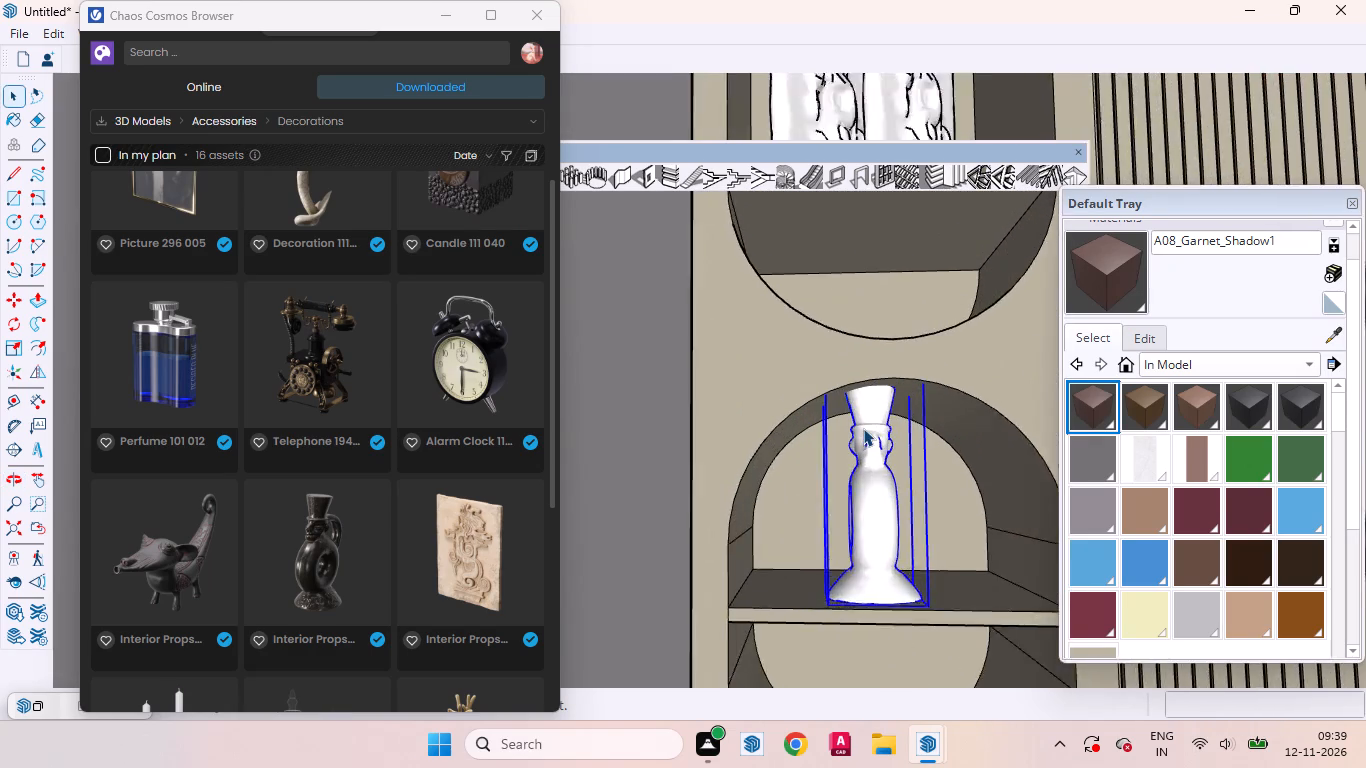
scroll(863, 428, up, 2)
key(s)
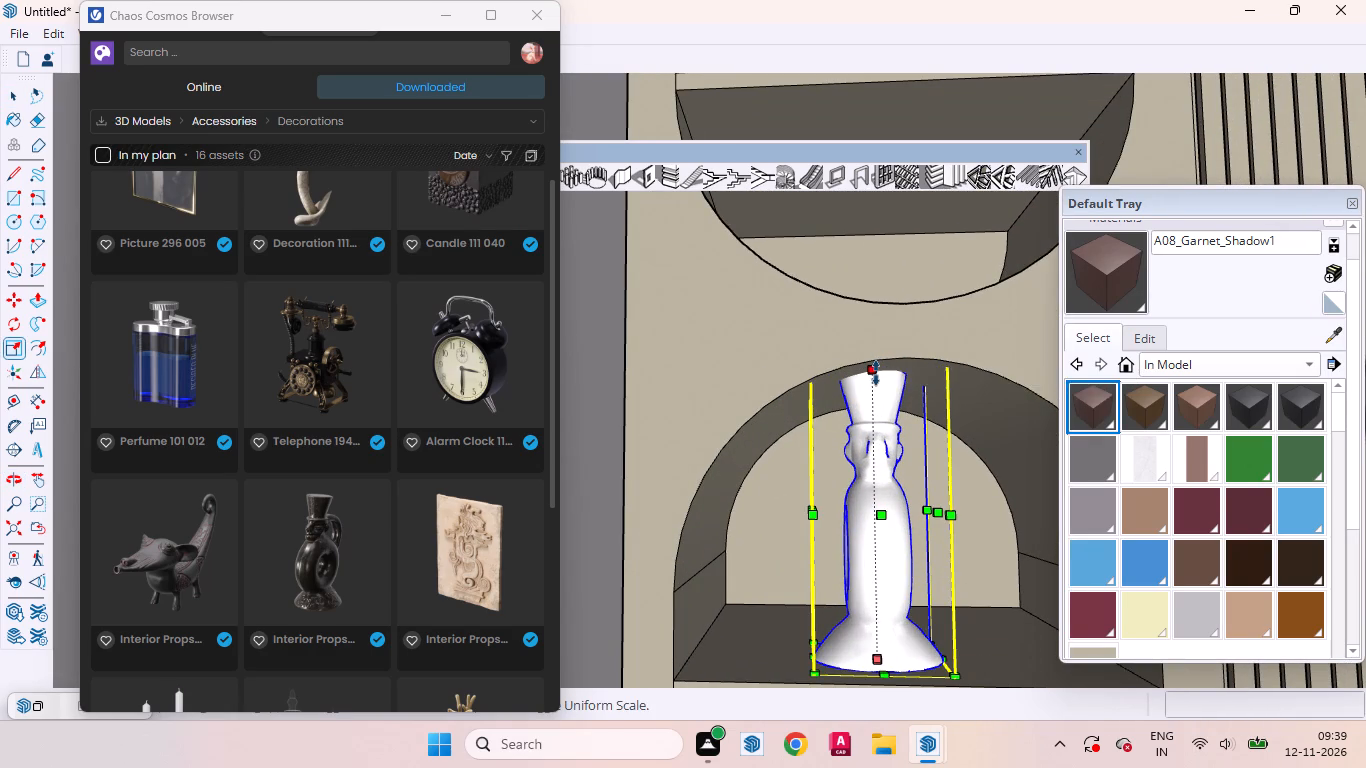
click(877, 373)
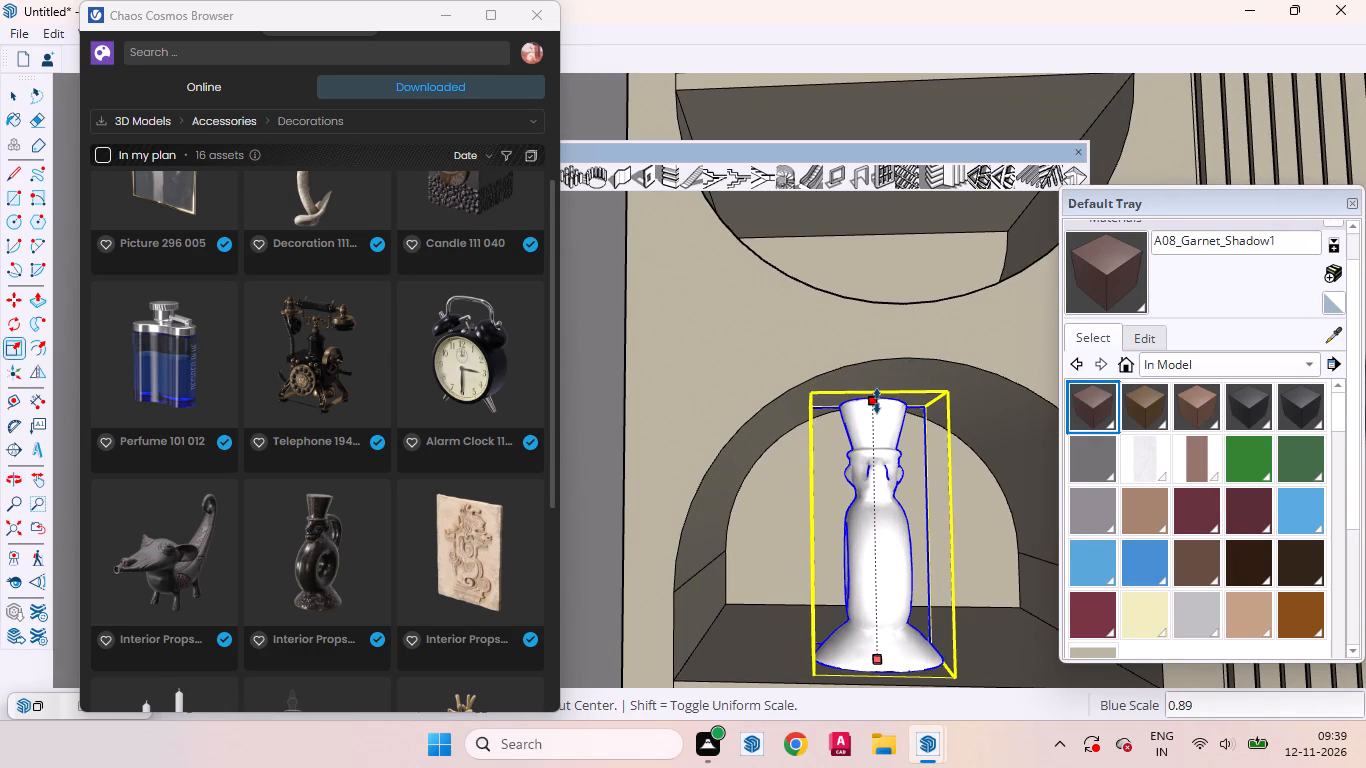
click(877, 401)
key(space)
Rotate the jug figurine a further 20° or so about its vertical axis, turning it at an angle on the shelf.
scroll(852, 426, down, 4)
middle_drag(944, 518, 714, 657)
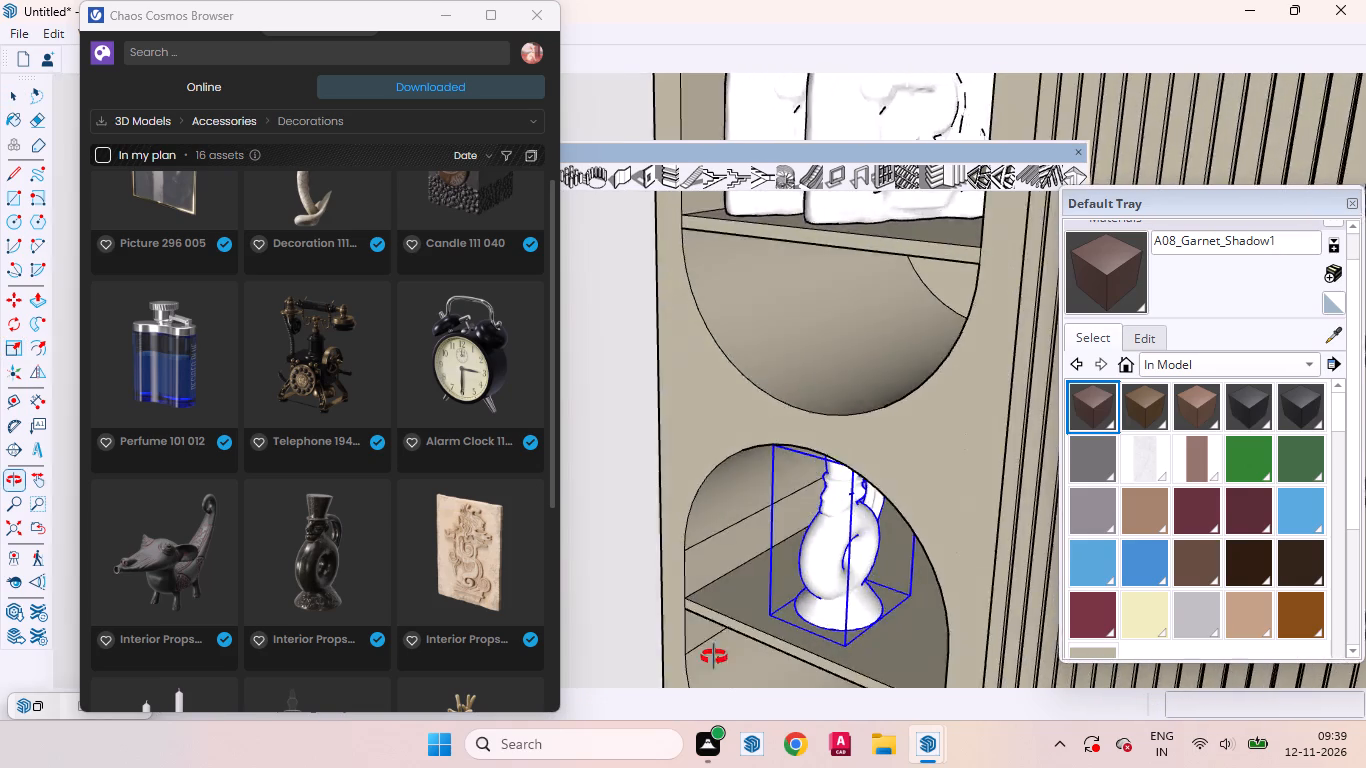
middle_drag(714, 657, 992, 616)
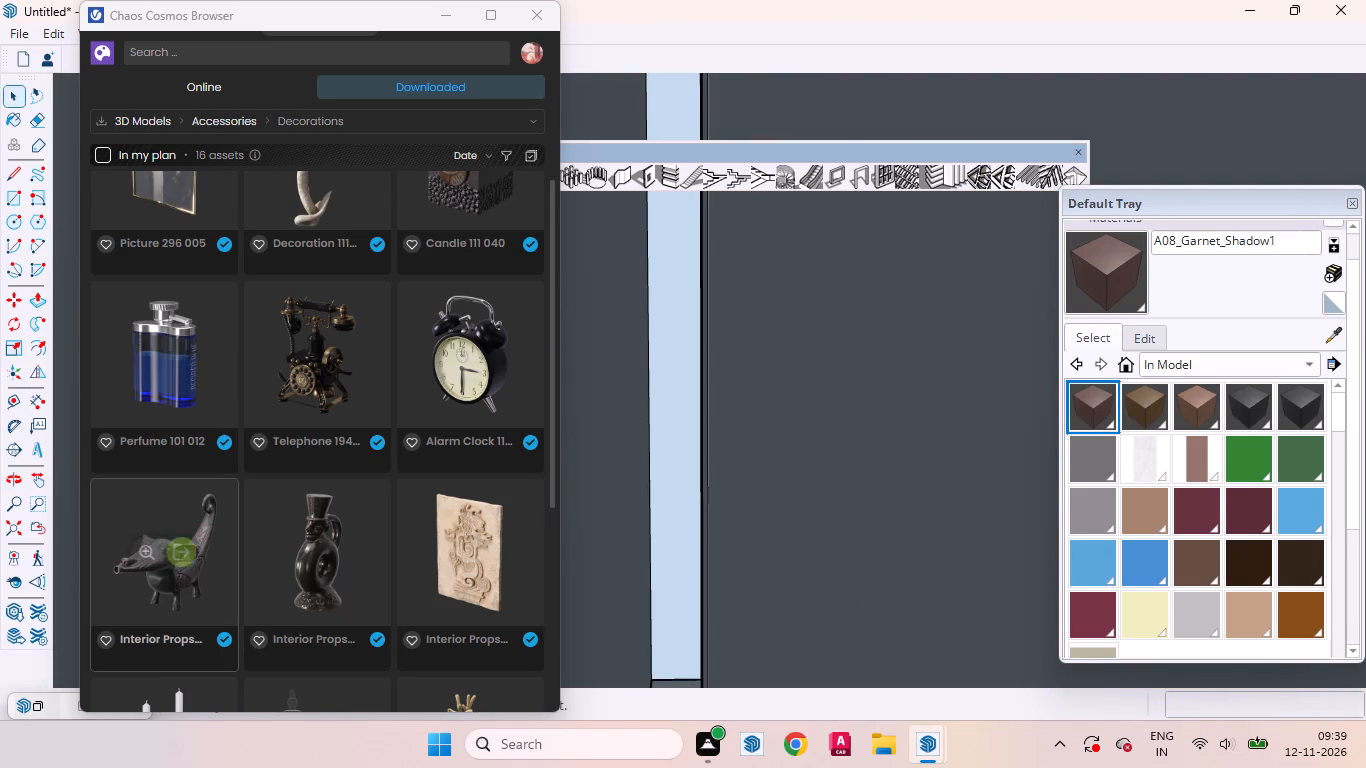
click(33, 524)
scroll(766, 538, up, 7)
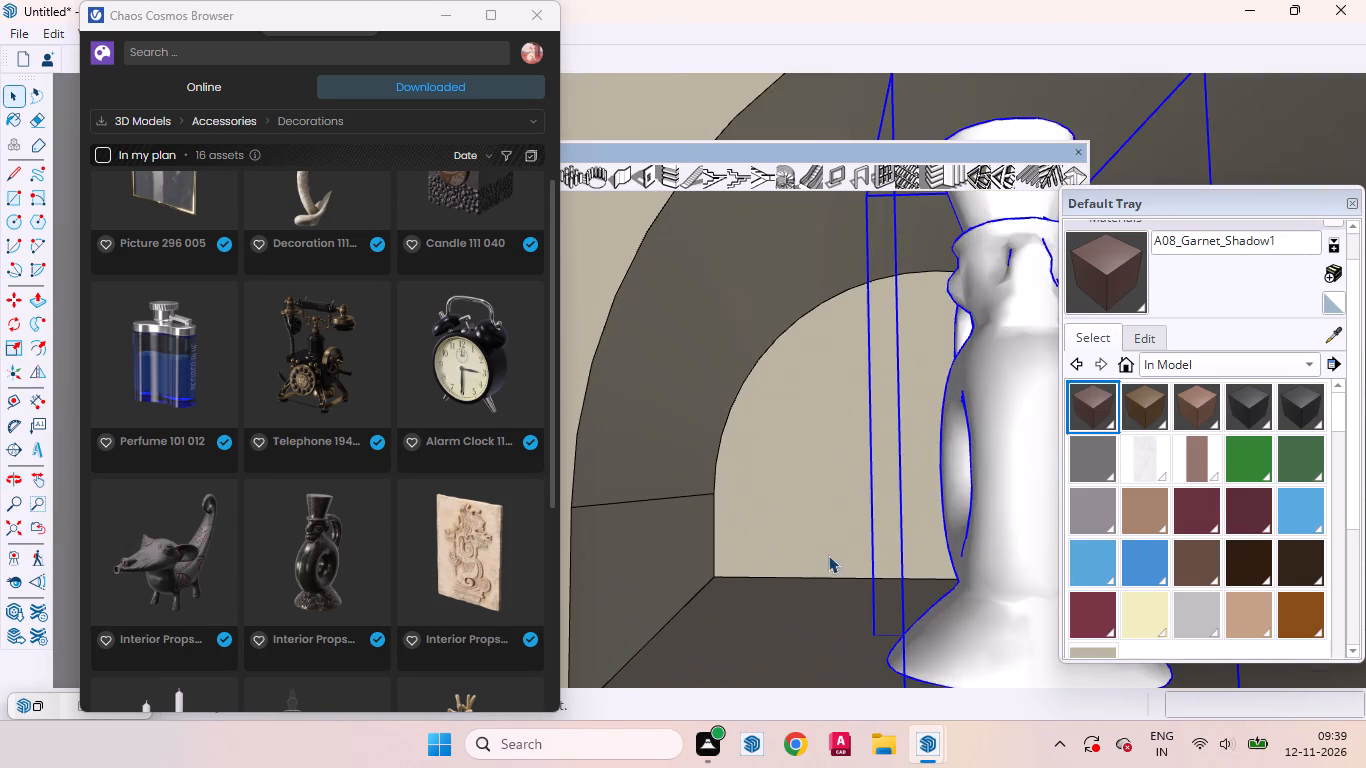
scroll(788, 524, down, 7)
middle_drag(863, 575, 910, 676)
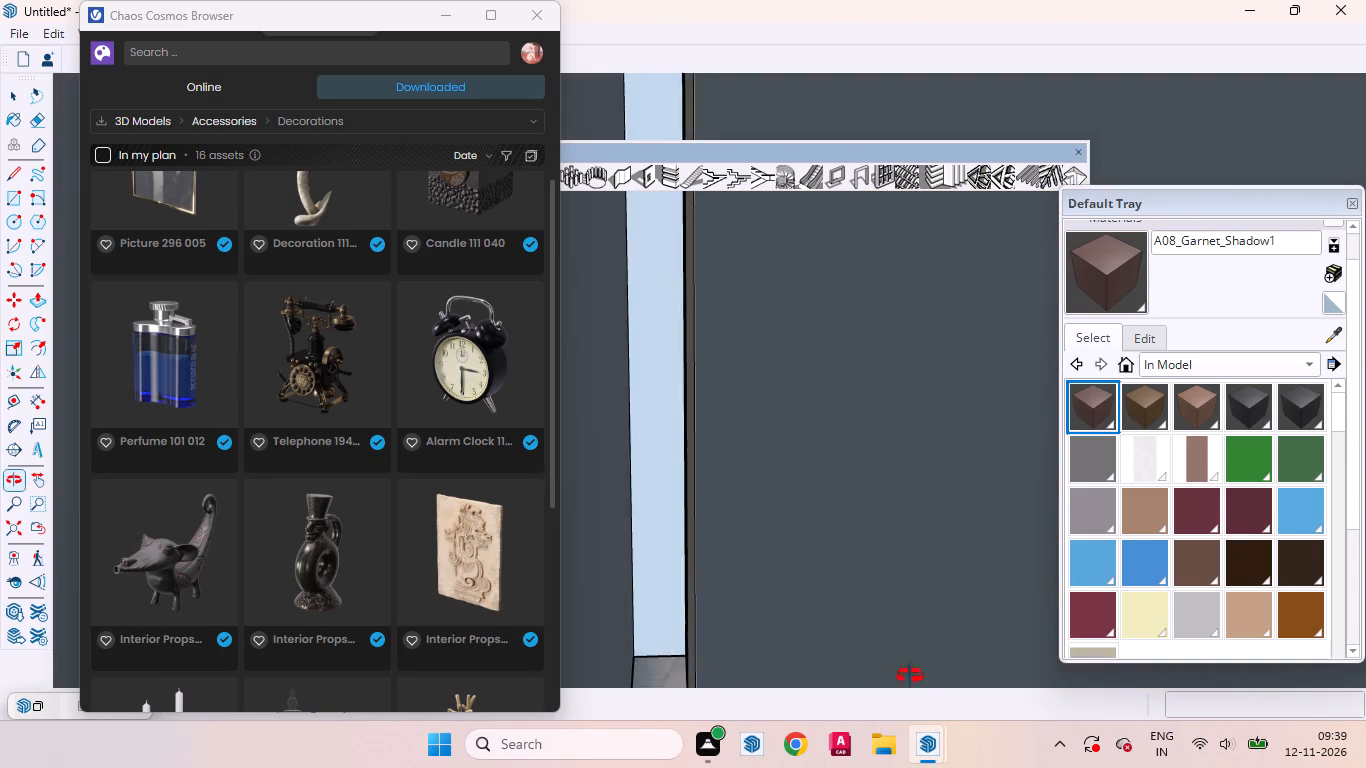
middle_drag(910, 676, 888, 639)
scroll(842, 558, up, 3)
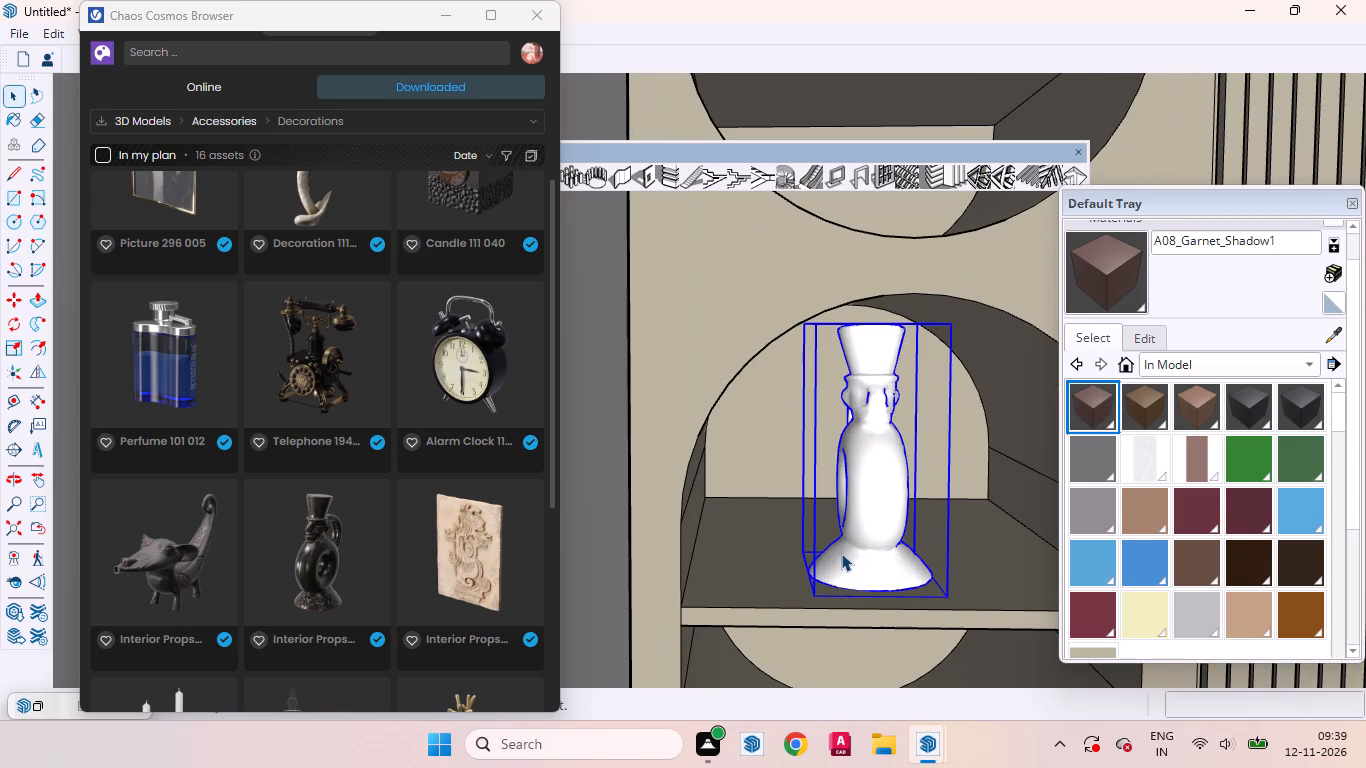
key(q)
click(799, 555)
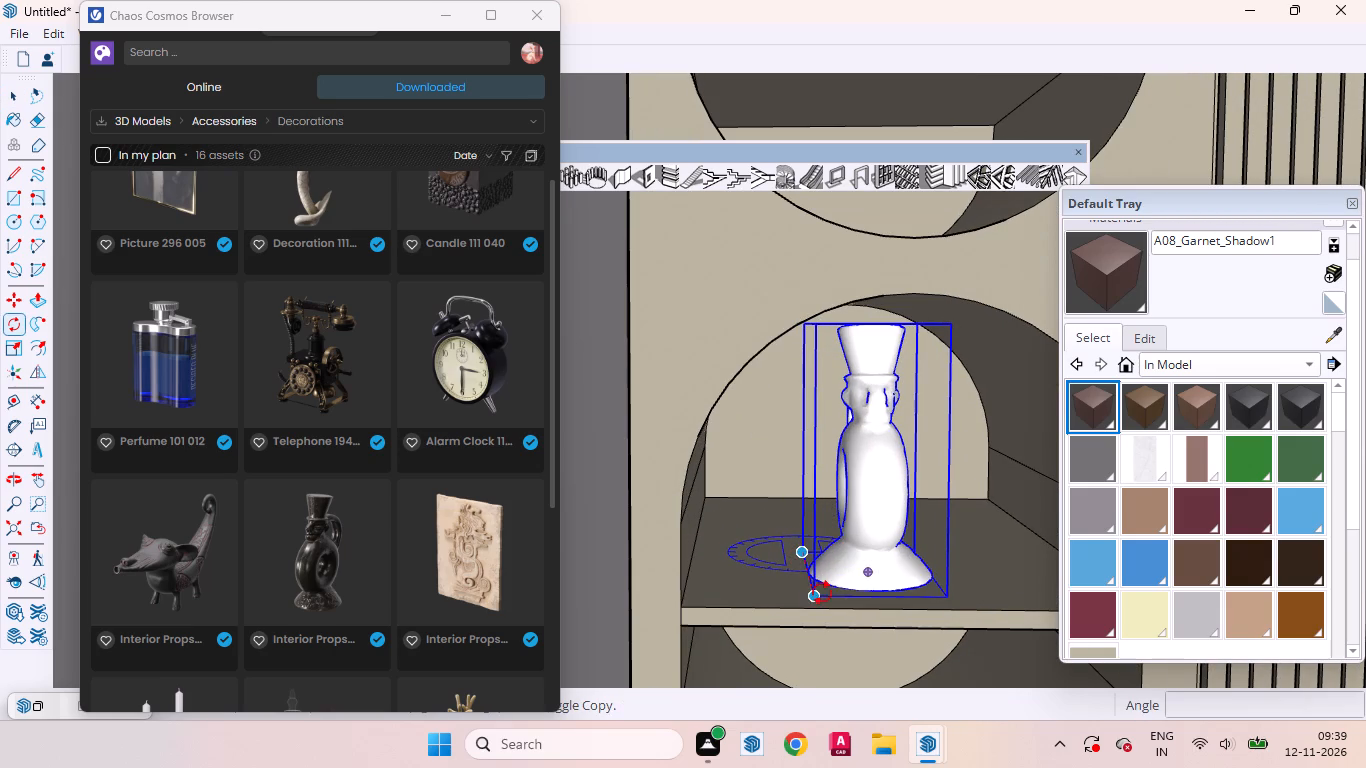
click(819, 598)
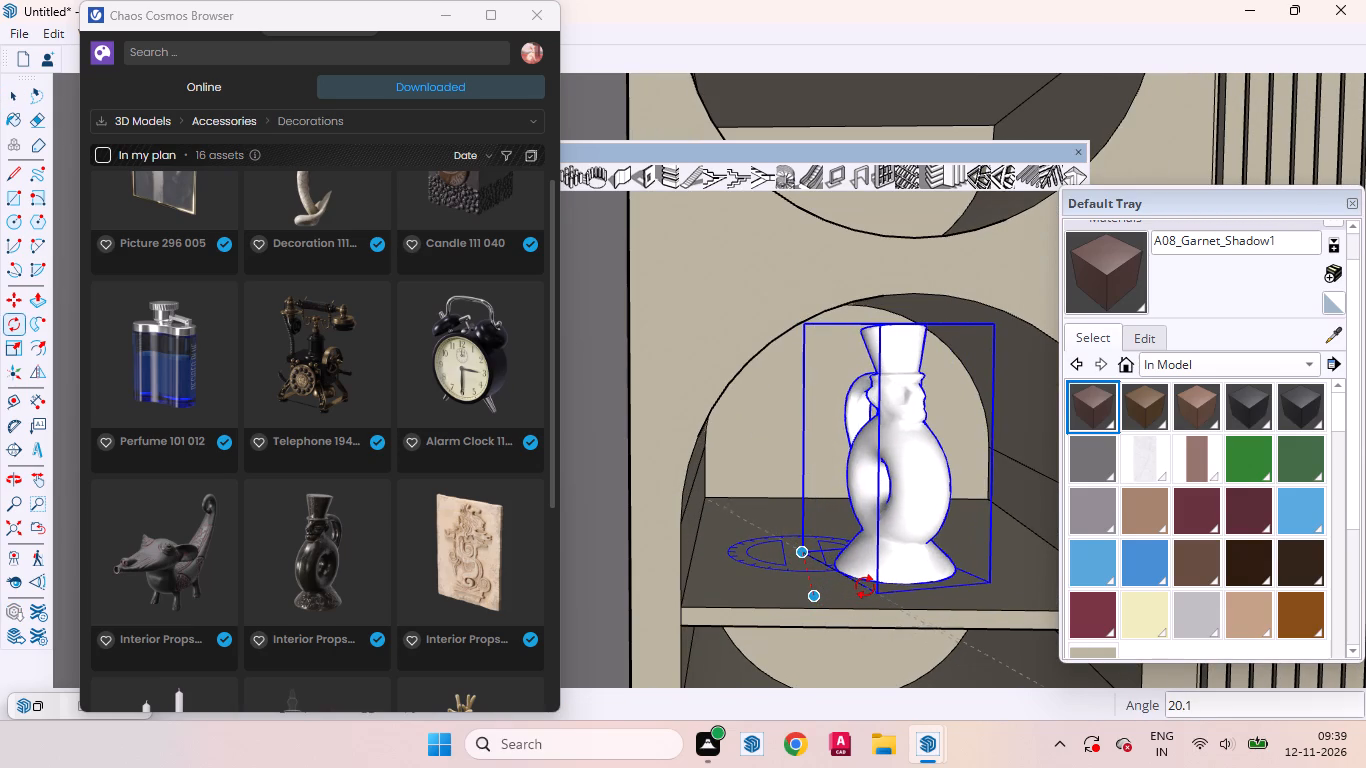
click(865, 587)
key(space)
Move the jug figurine about 9/16" sideways along the shelf to centre it in the lowest niche.
click(822, 579)
scroll(765, 578, down, 5)
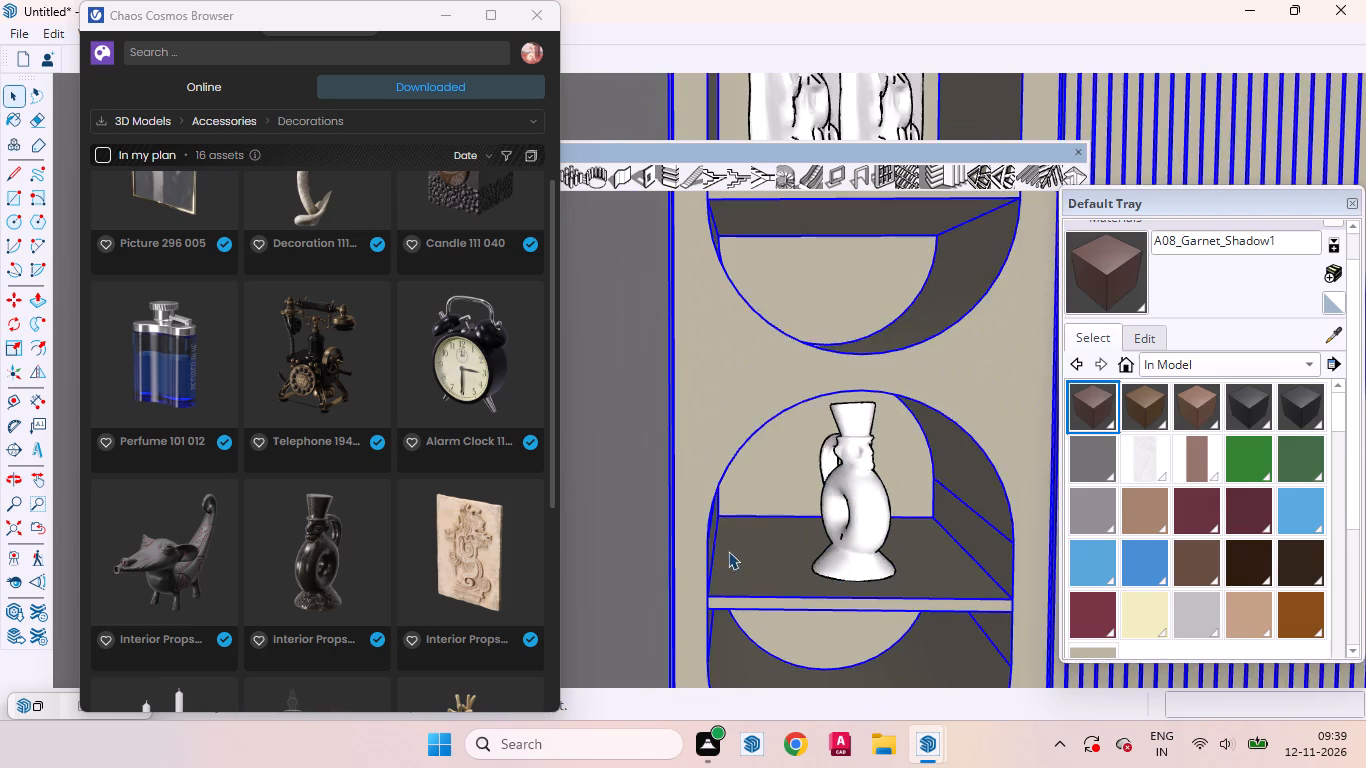
scroll(728, 551, down, 19)
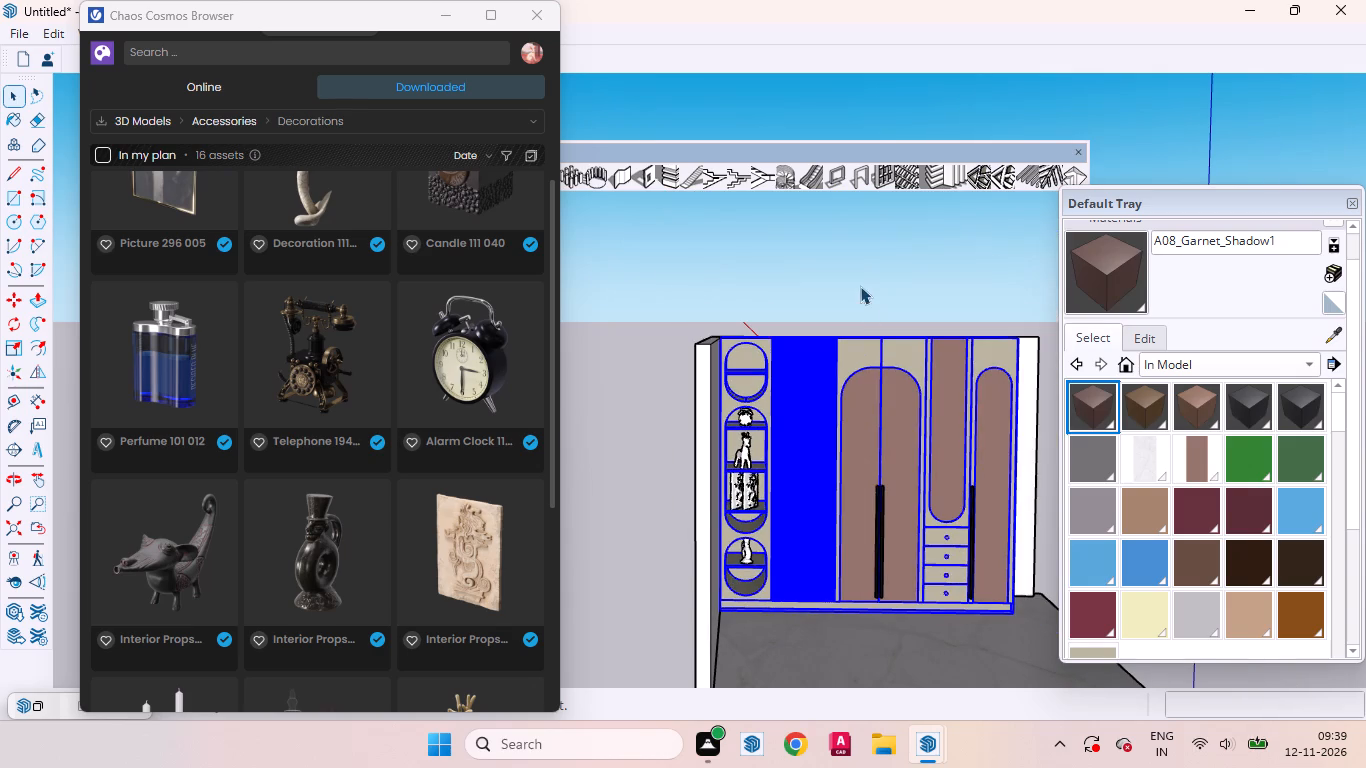
click(860, 286)
scroll(788, 550, up, 14)
click(717, 535)
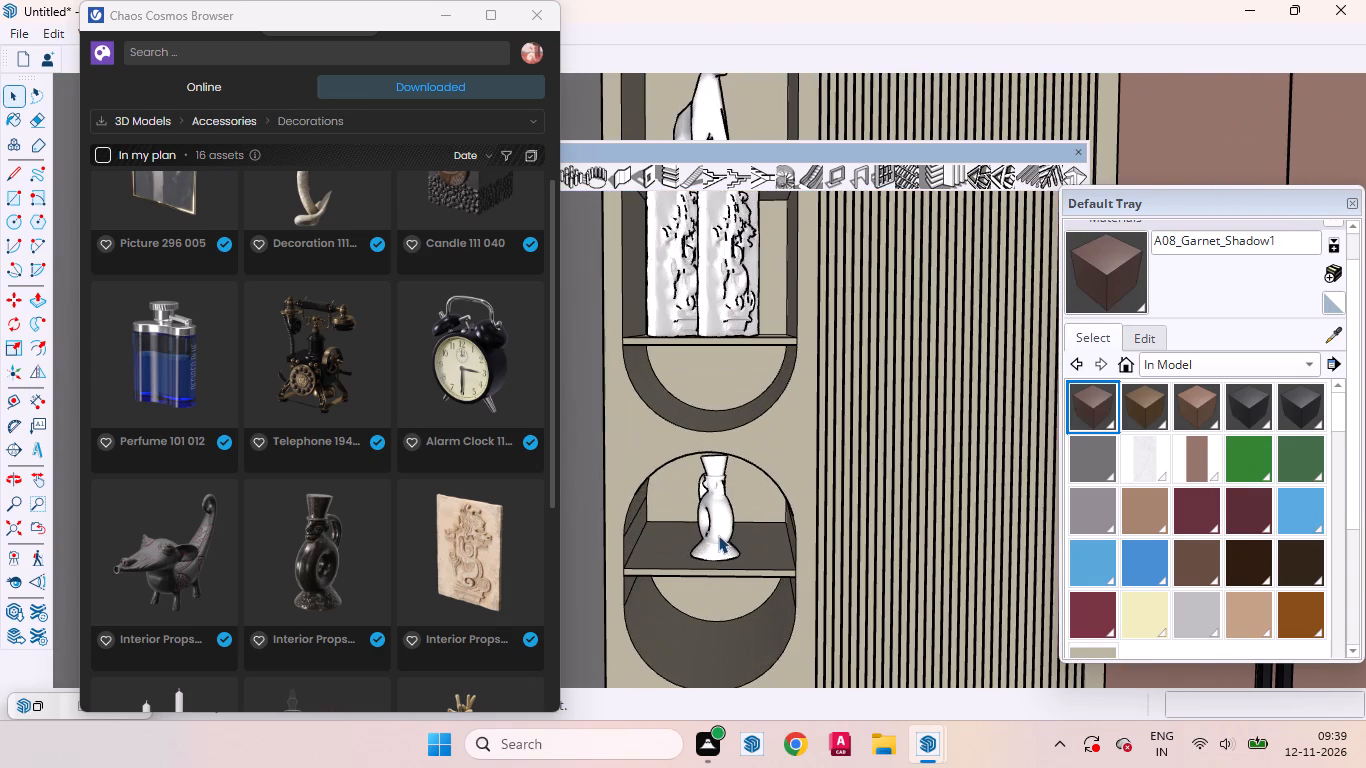
scroll(734, 535, up, 7)
key(m)
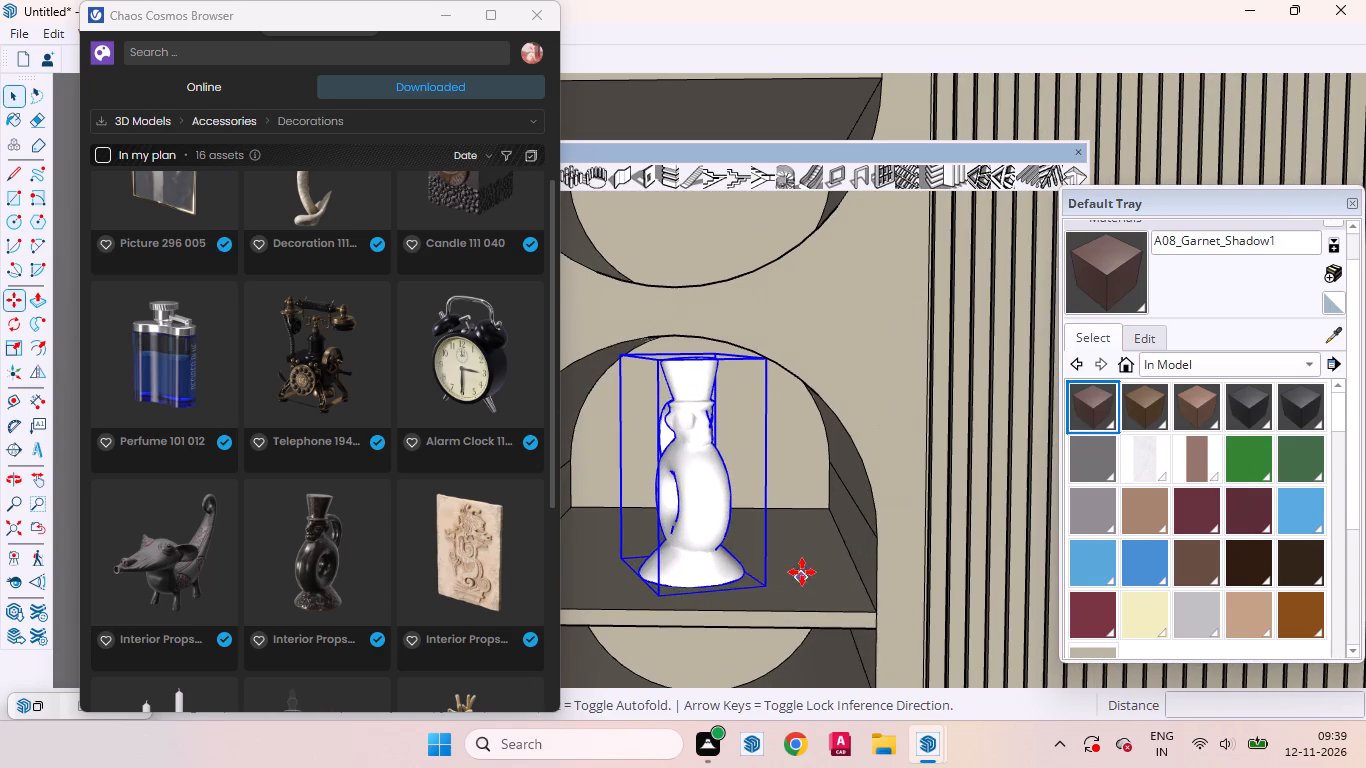
click(803, 571)
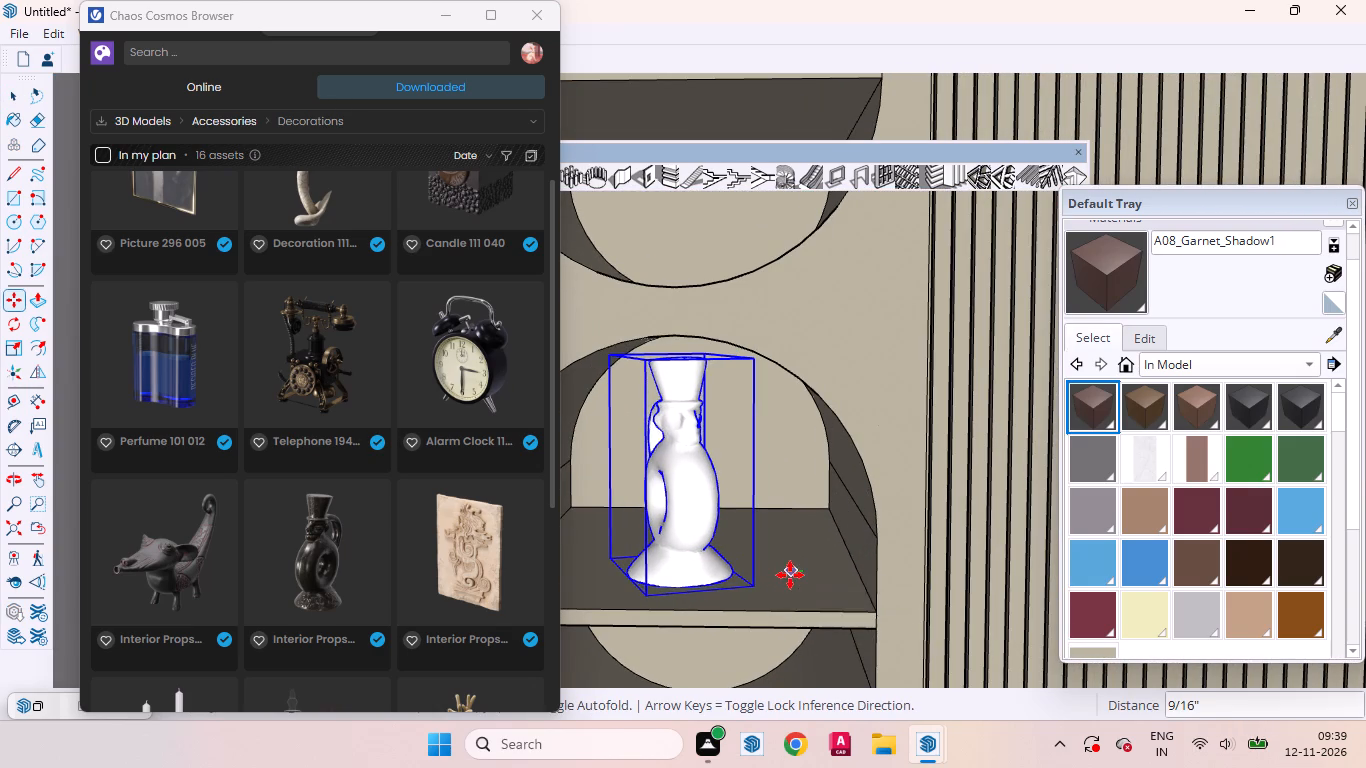
click(789, 575)
key(space)
Examine the jug figurine's placement in the lowest niche up close and against the whole wardrobe.
scroll(793, 576, down, 14)
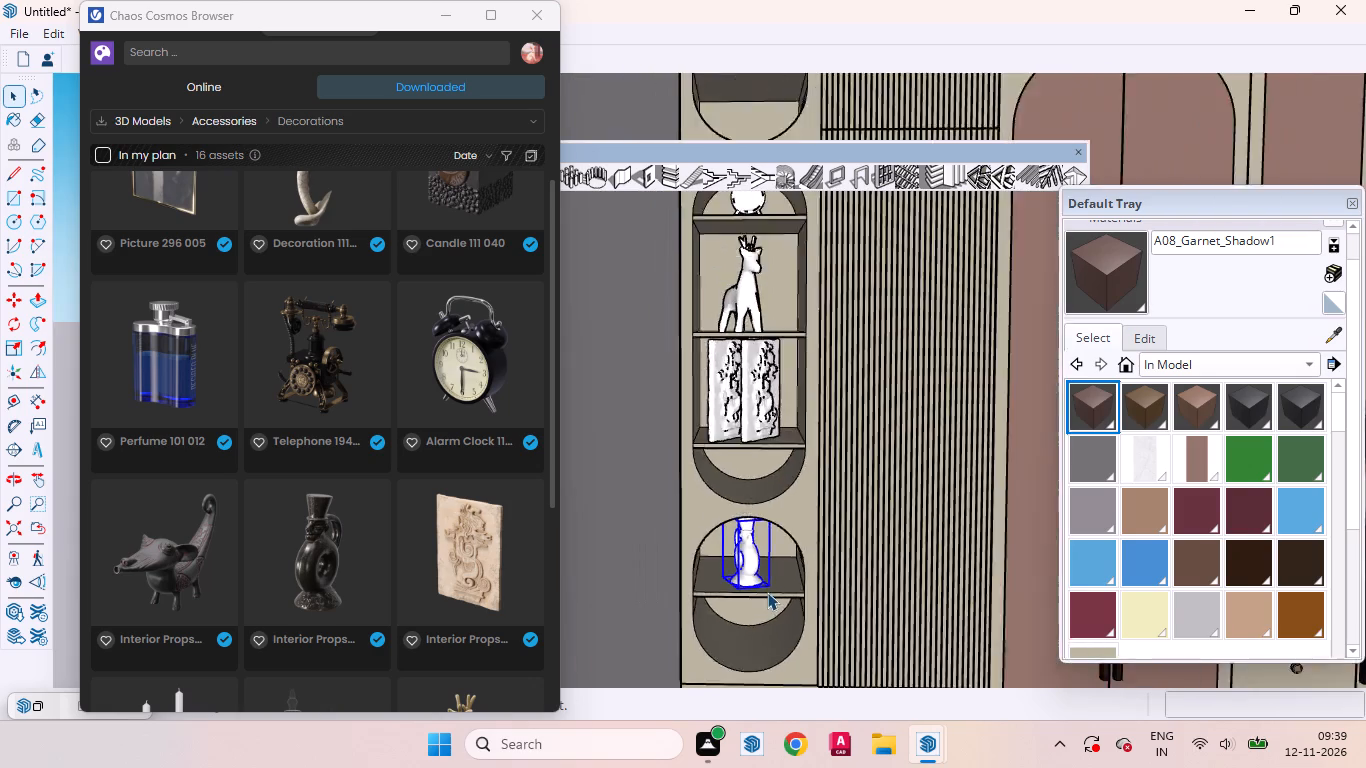
scroll(767, 592, down, 8)
scroll(767, 573, up, 1)
click(691, 551)
scroll(781, 585, up, 3)
middle_drag(776, 595, 733, 589)
scroll(776, 587, down, 11)
click(993, 516)
scroll(742, 539, up, 4)
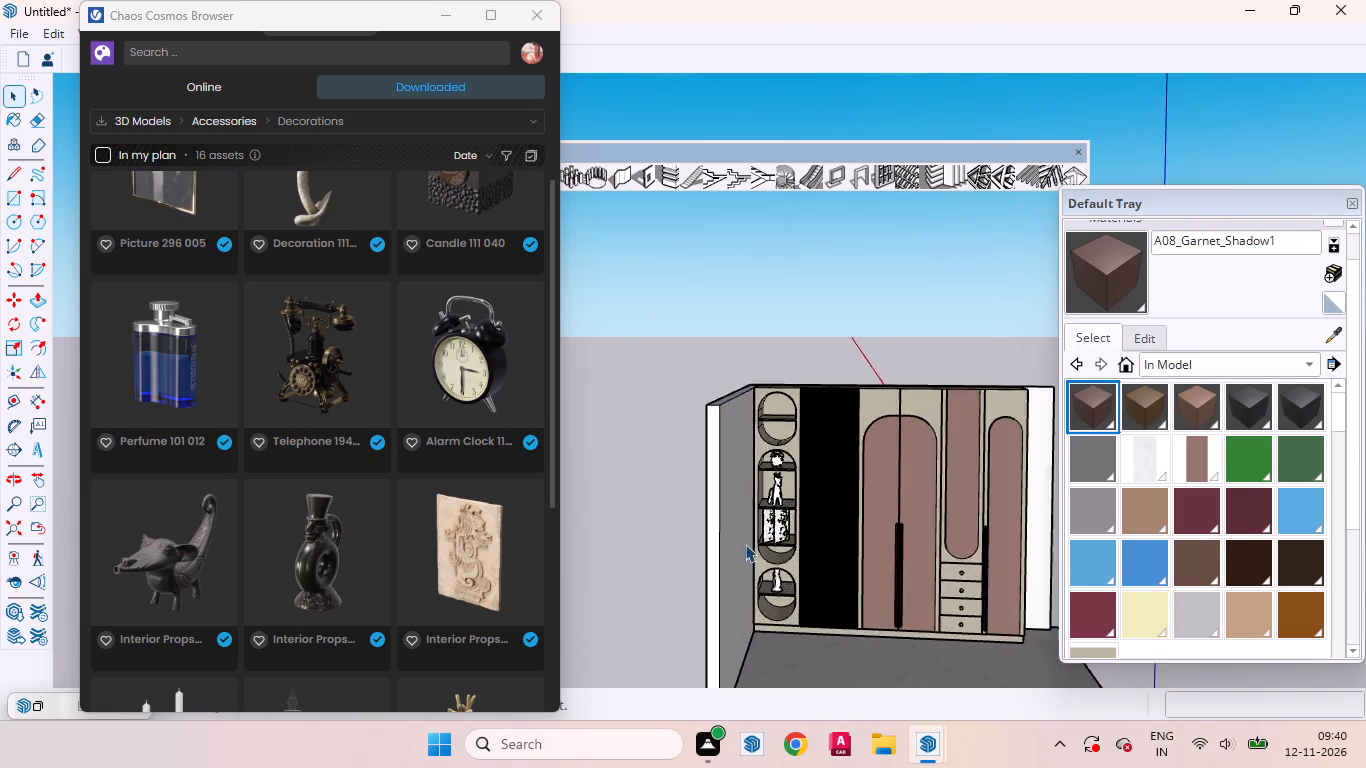
scroll(745, 544, up, 4)
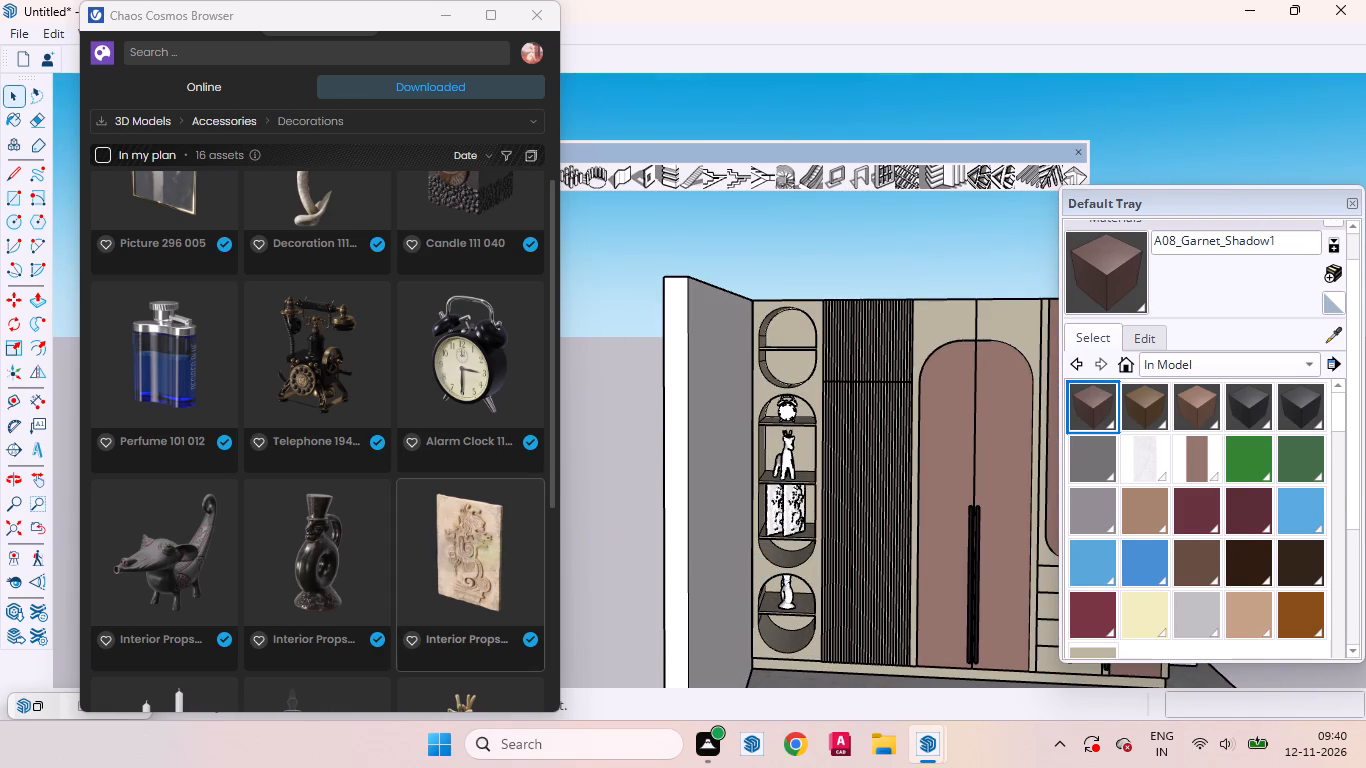
Import the mermaid figurine Decoration 111 063 and place one copy on the shelf of the wardrobe's top niche.
scroll(364, 531, down, 1)
scroll(366, 531, up, 1)
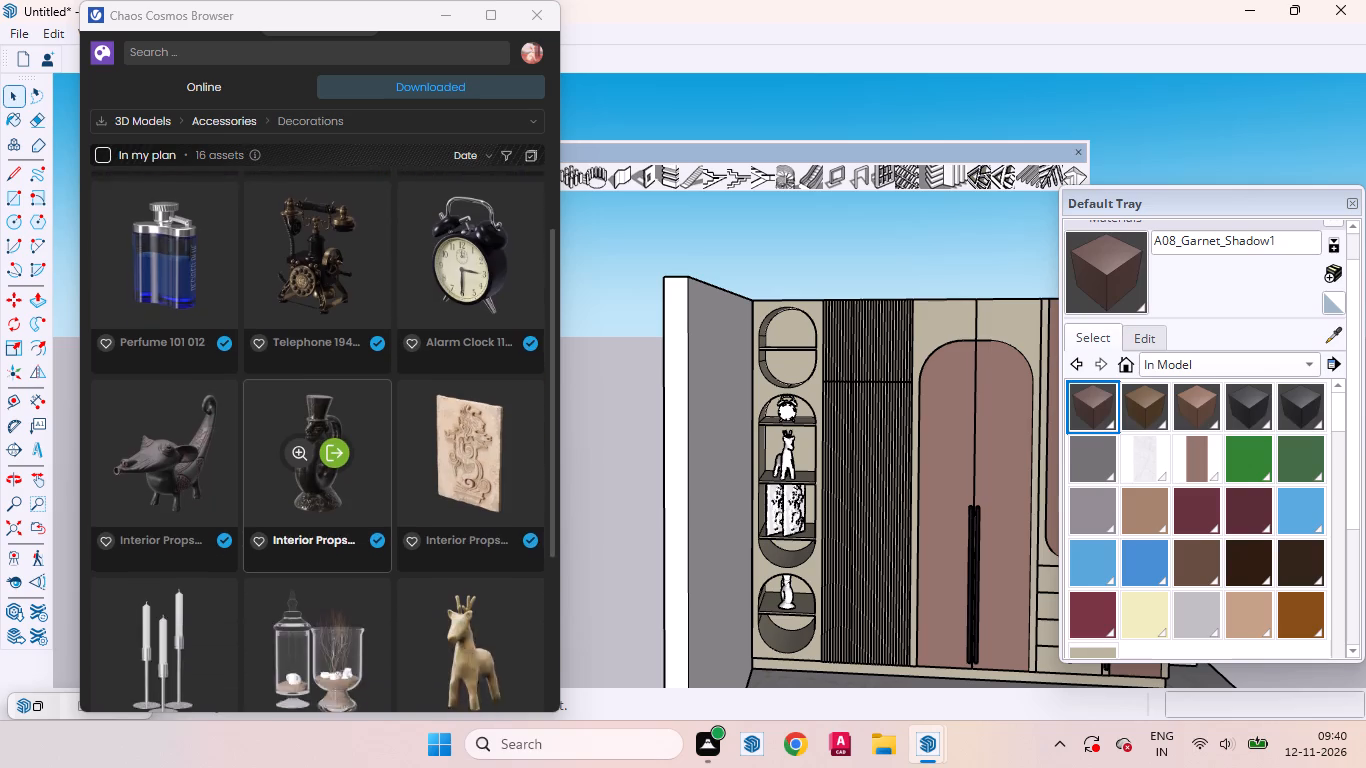
scroll(366, 531, up, 2)
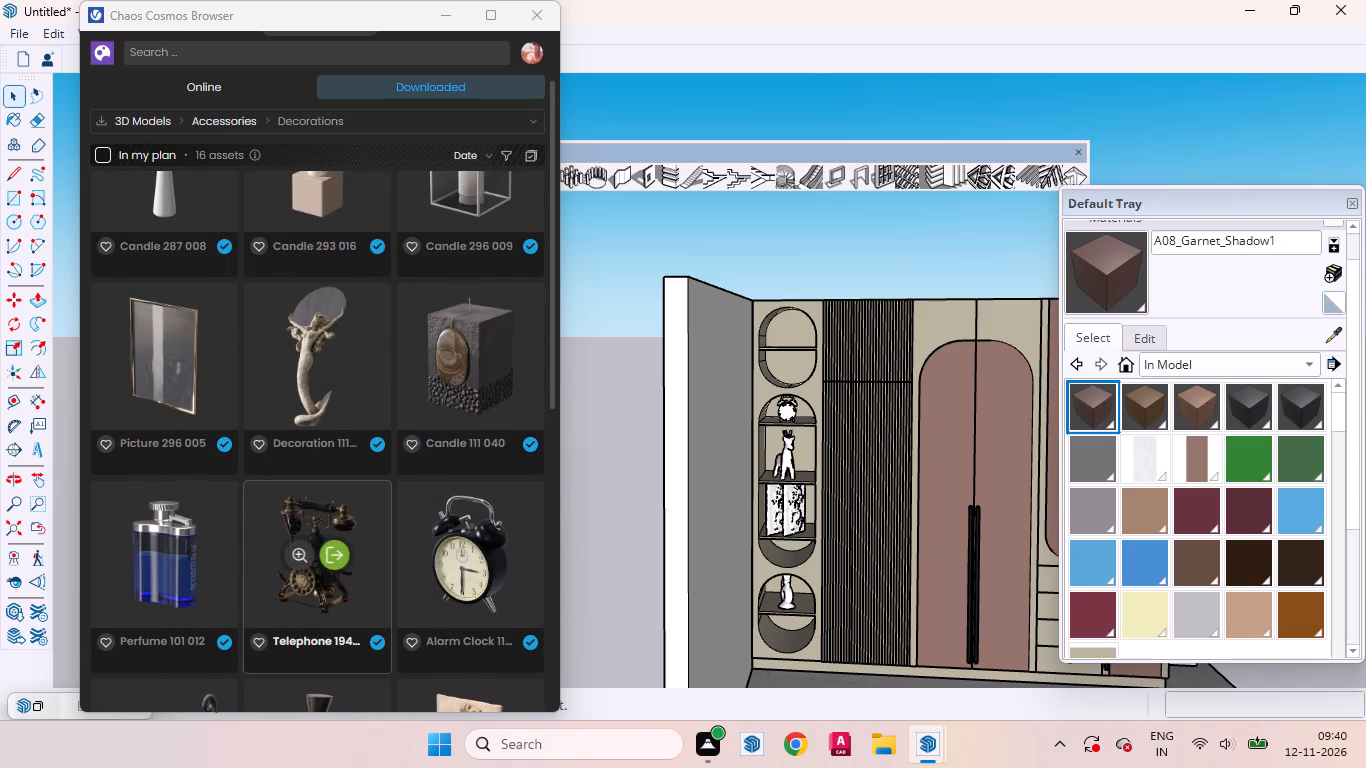
click(339, 362)
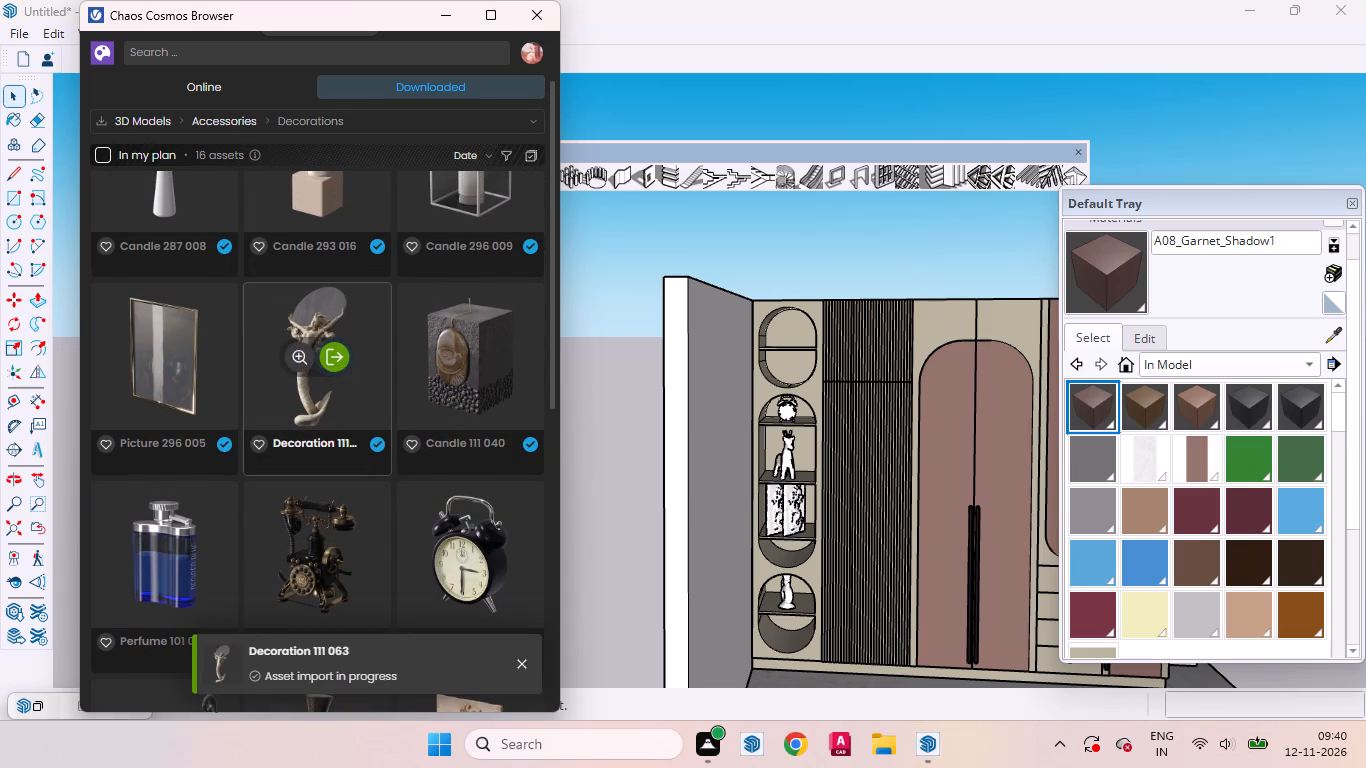
scroll(787, 332, up, 1)
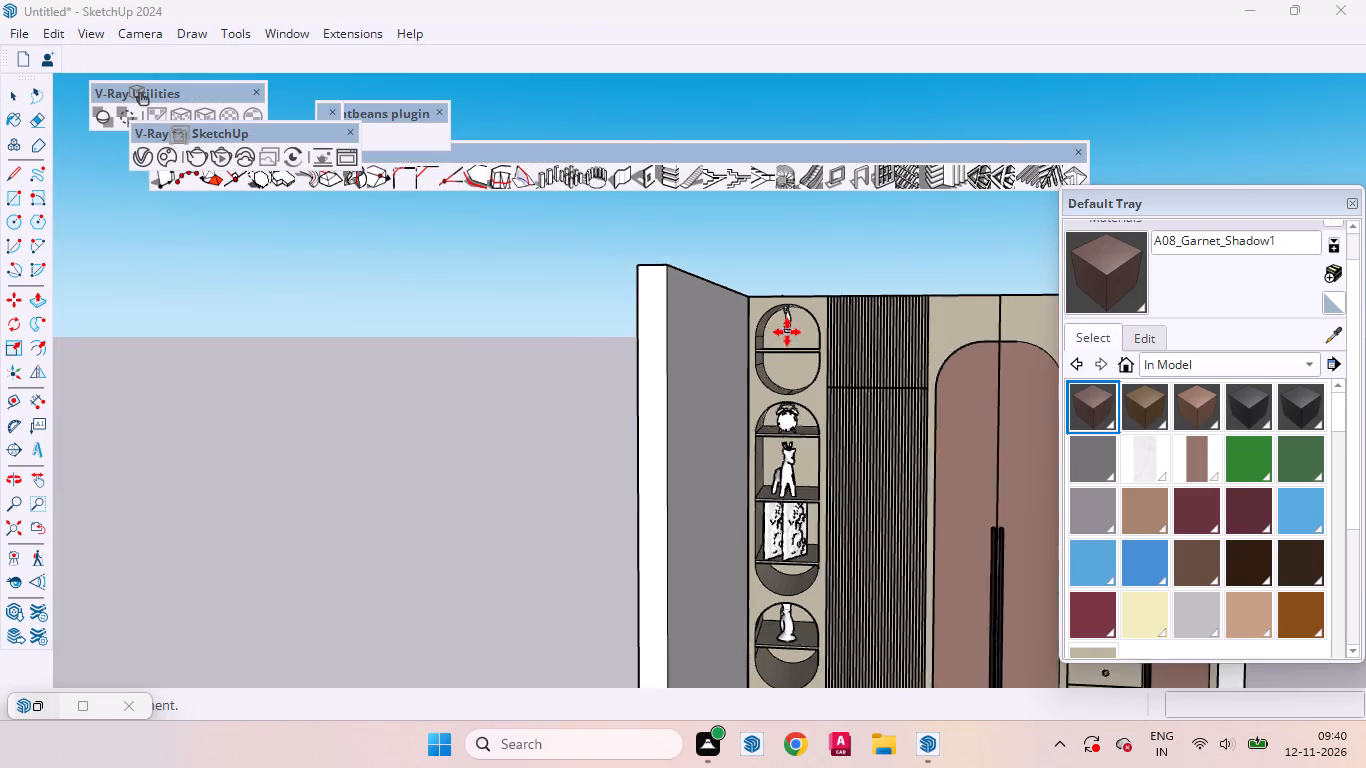
scroll(787, 332, up, 17)
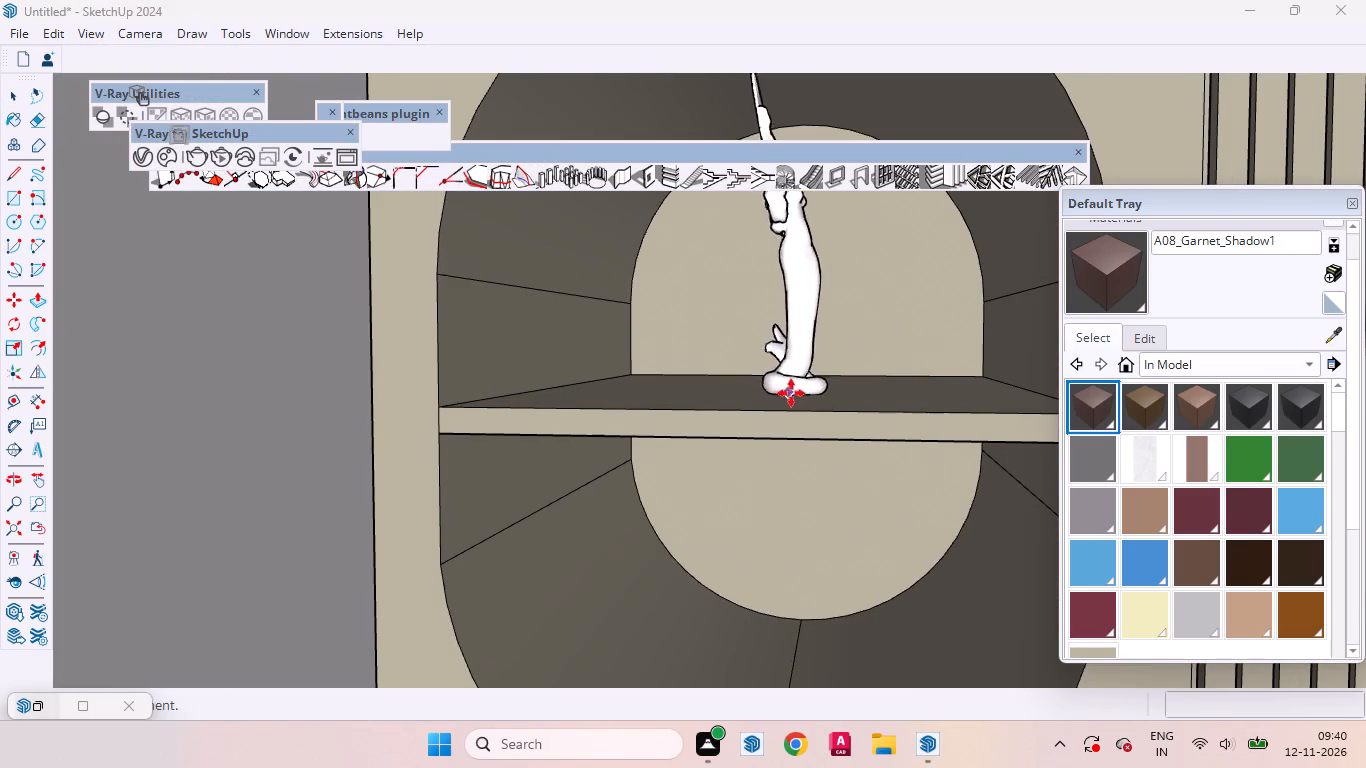
click(791, 403)
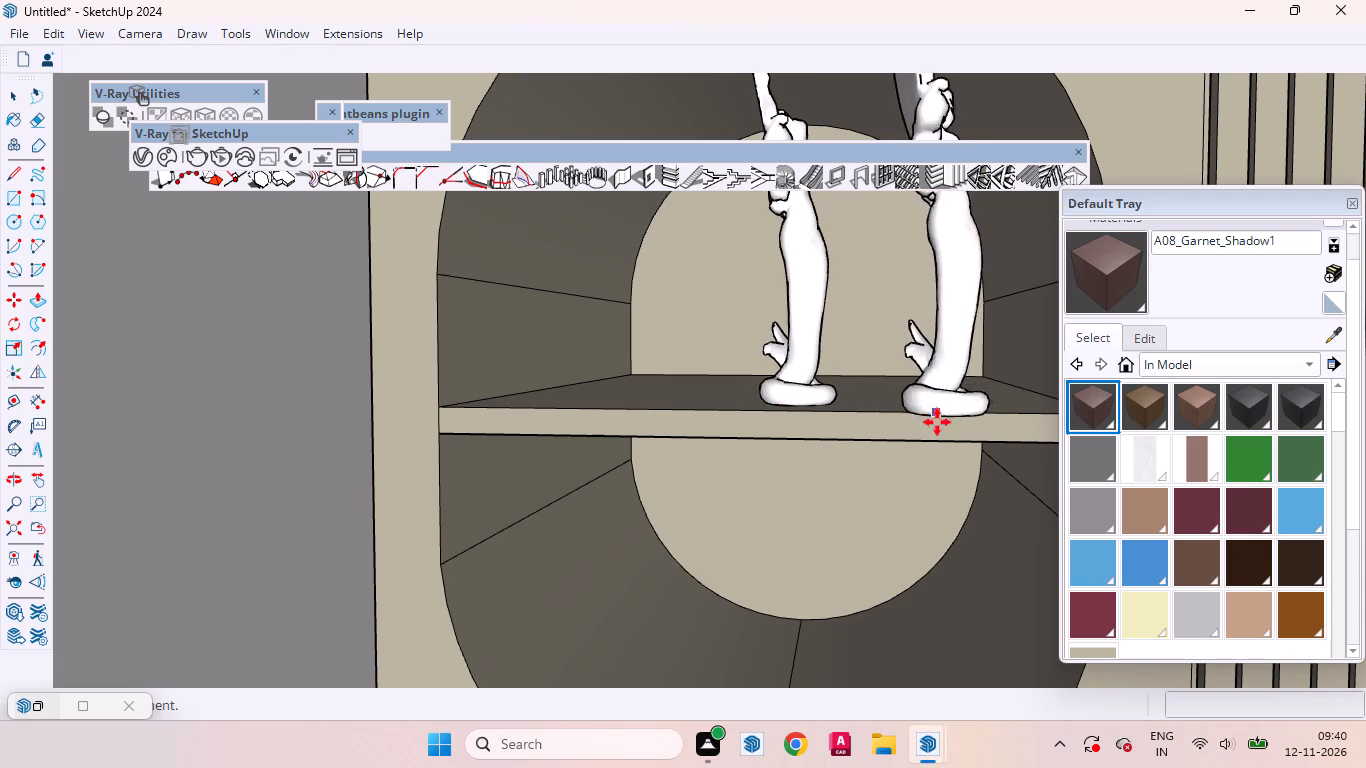
key(space)
Rotate the mermaid figurine 90° about its vertical axis so it faces out of the top niche.
scroll(831, 569, down, 7)
middle_drag(842, 470, 674, 568)
scroll(719, 516, up, 9)
click(795, 505)
scroll(847, 458, down, 2)
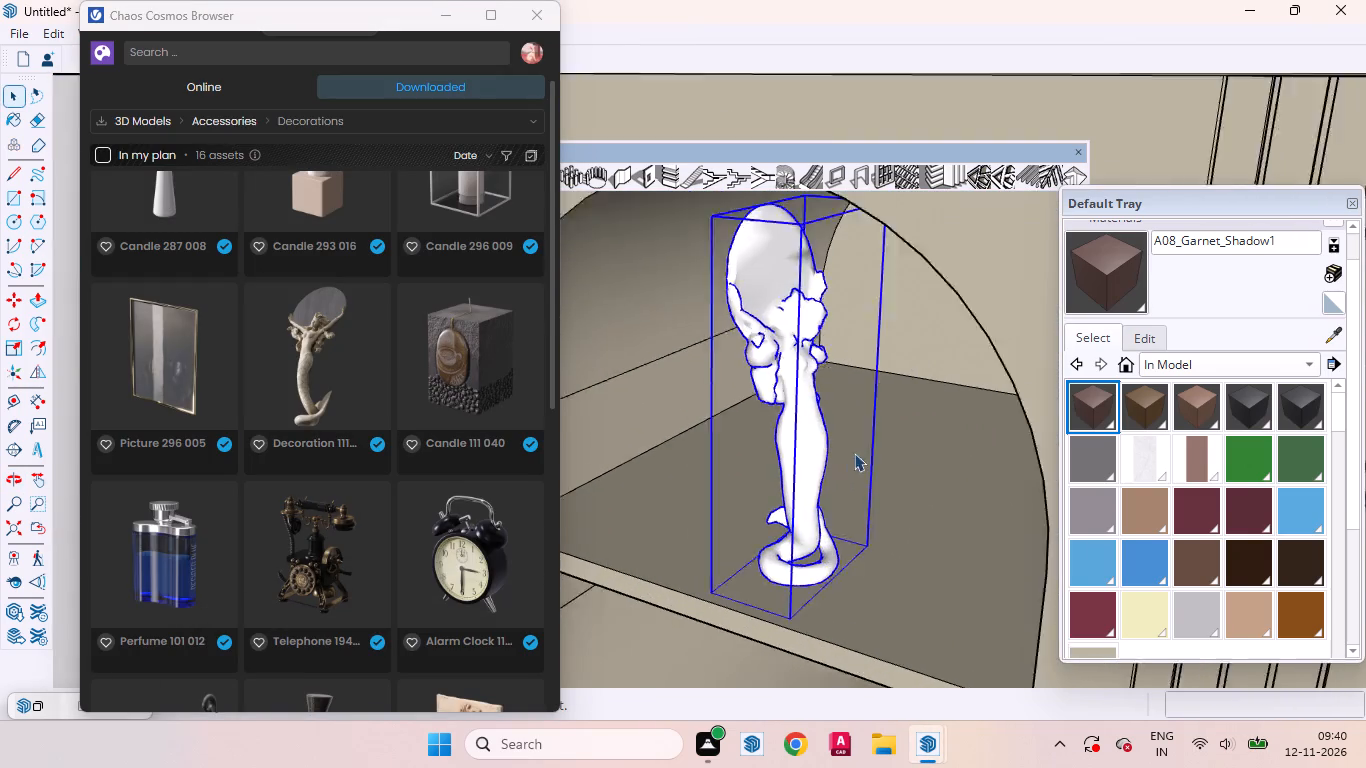
scroll(854, 453, down, 6)
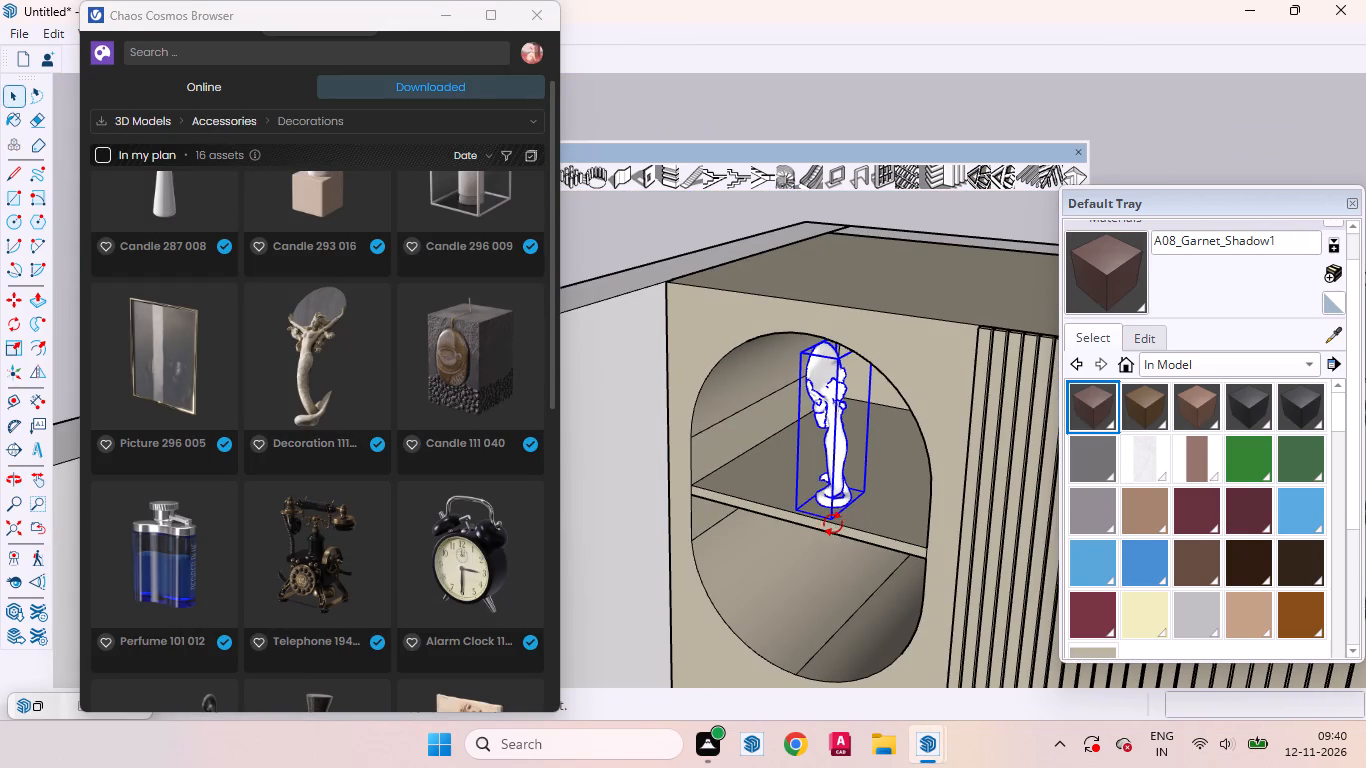
key(q)
scroll(869, 503, up, 8)
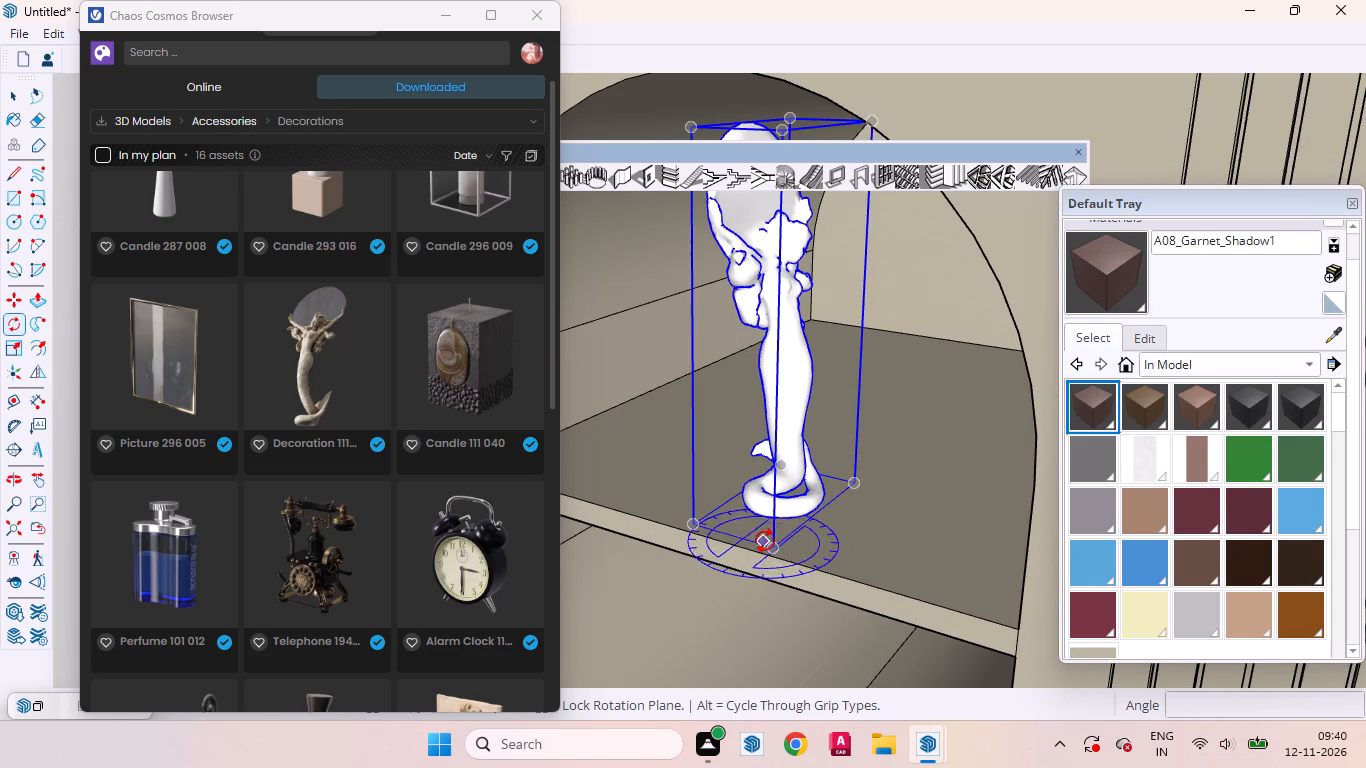
click(771, 544)
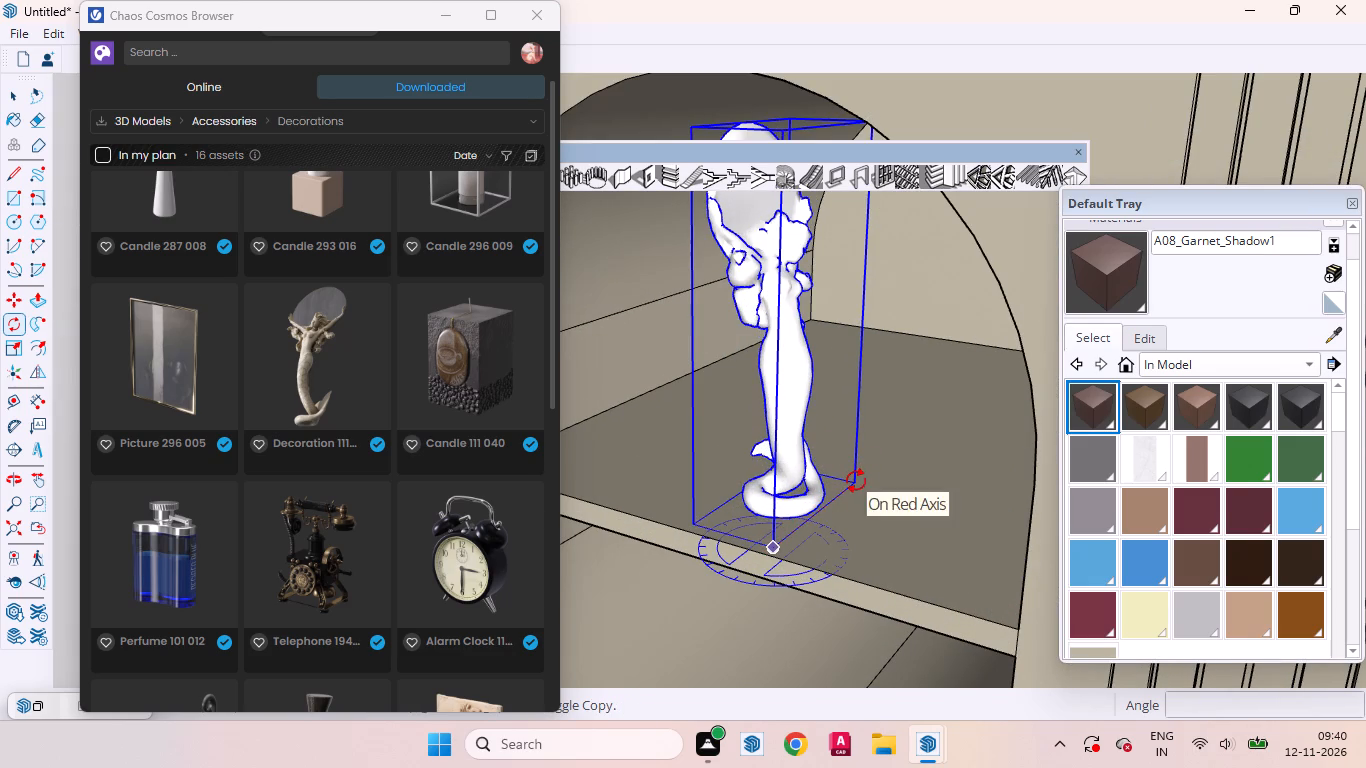
click(856, 481)
text(90)
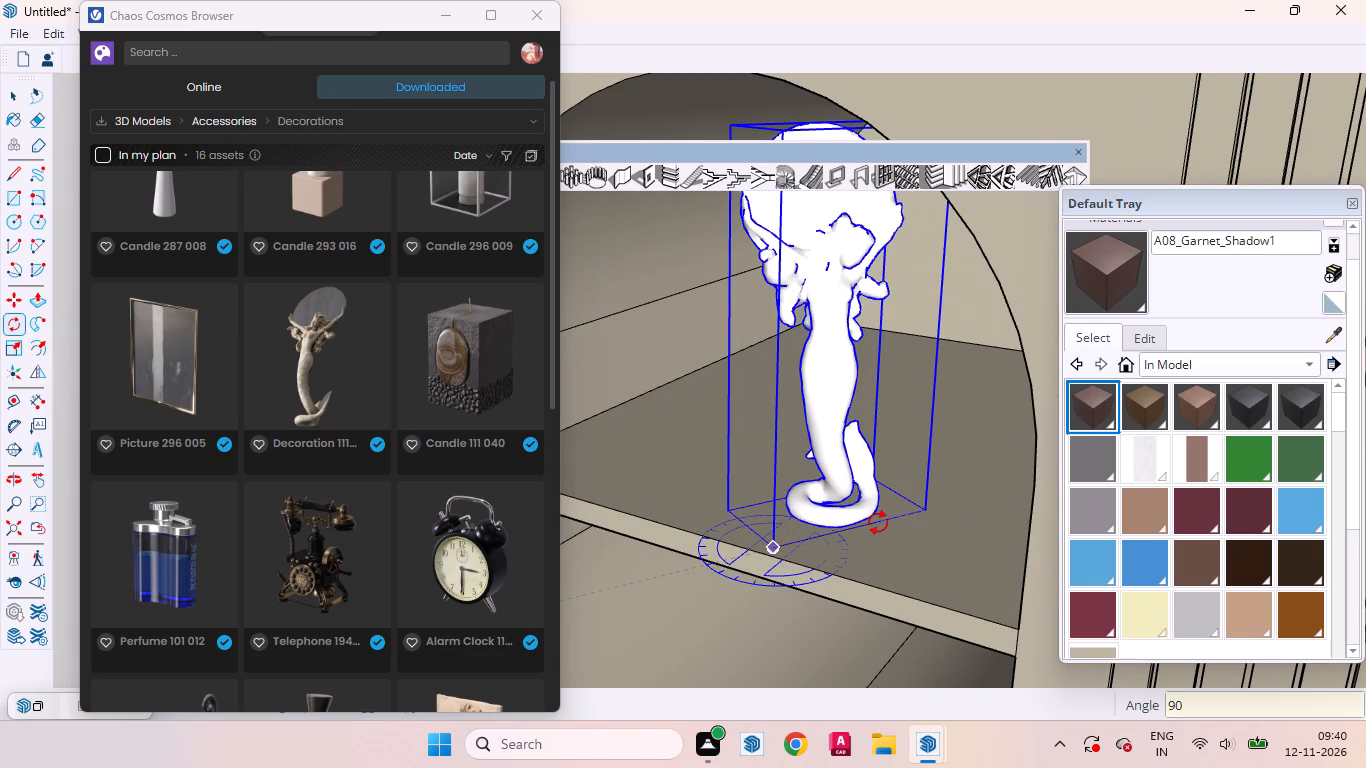
key(Return)
key(space)
Move the mermaid figurine about 4 5/8" sideways and about 3 1/16" deeper to centre it on the top niche's shelf.
scroll(879, 412, down, 10)
middle_drag(865, 457, 895, 465)
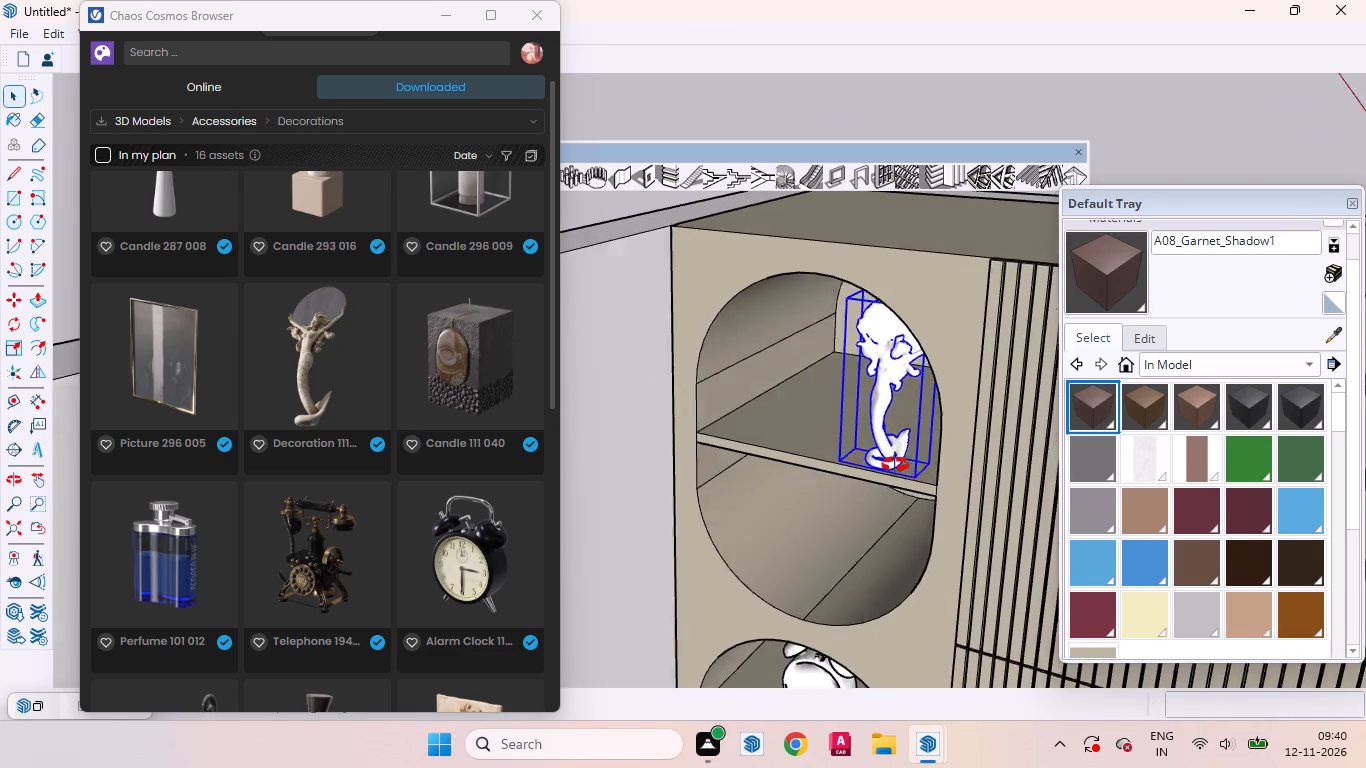
middle_drag(895, 465, 1041, 466)
scroll(915, 416, up, 9)
key(m)
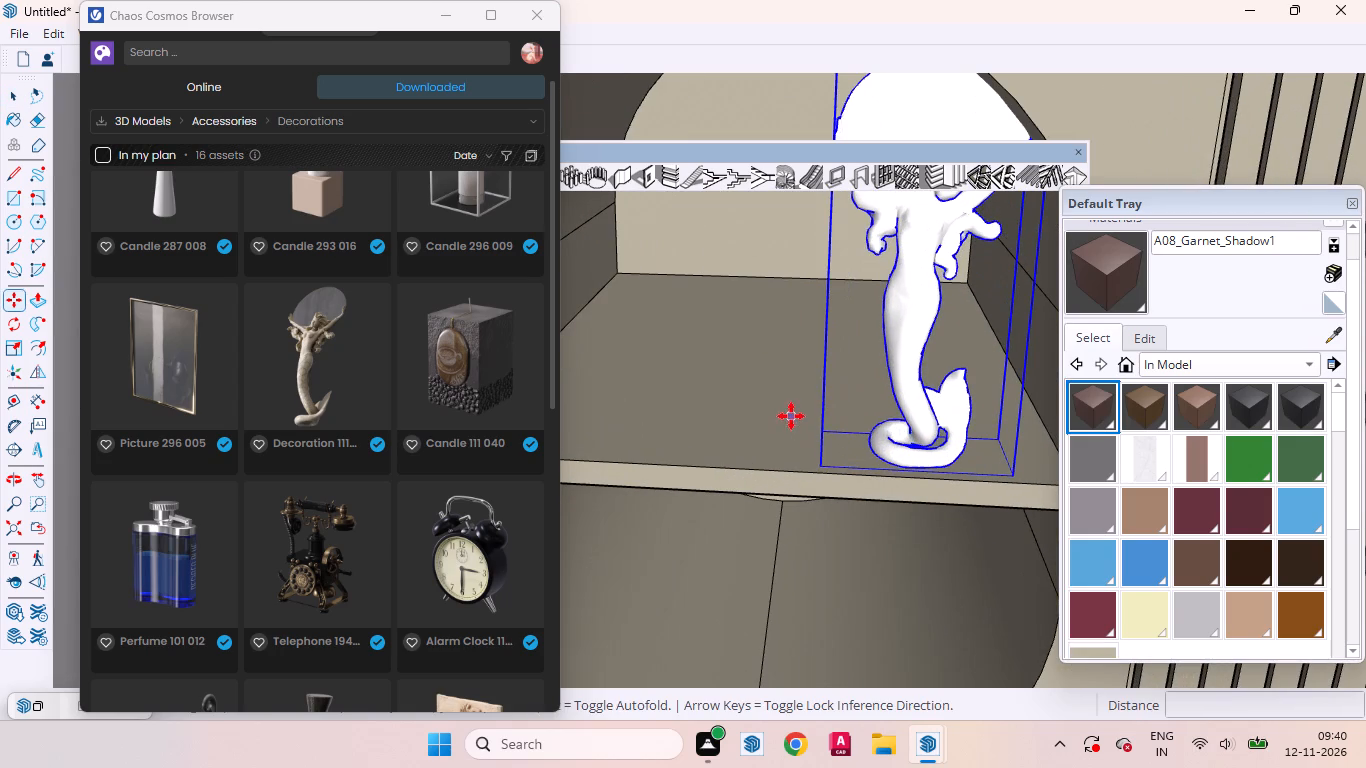
click(791, 415)
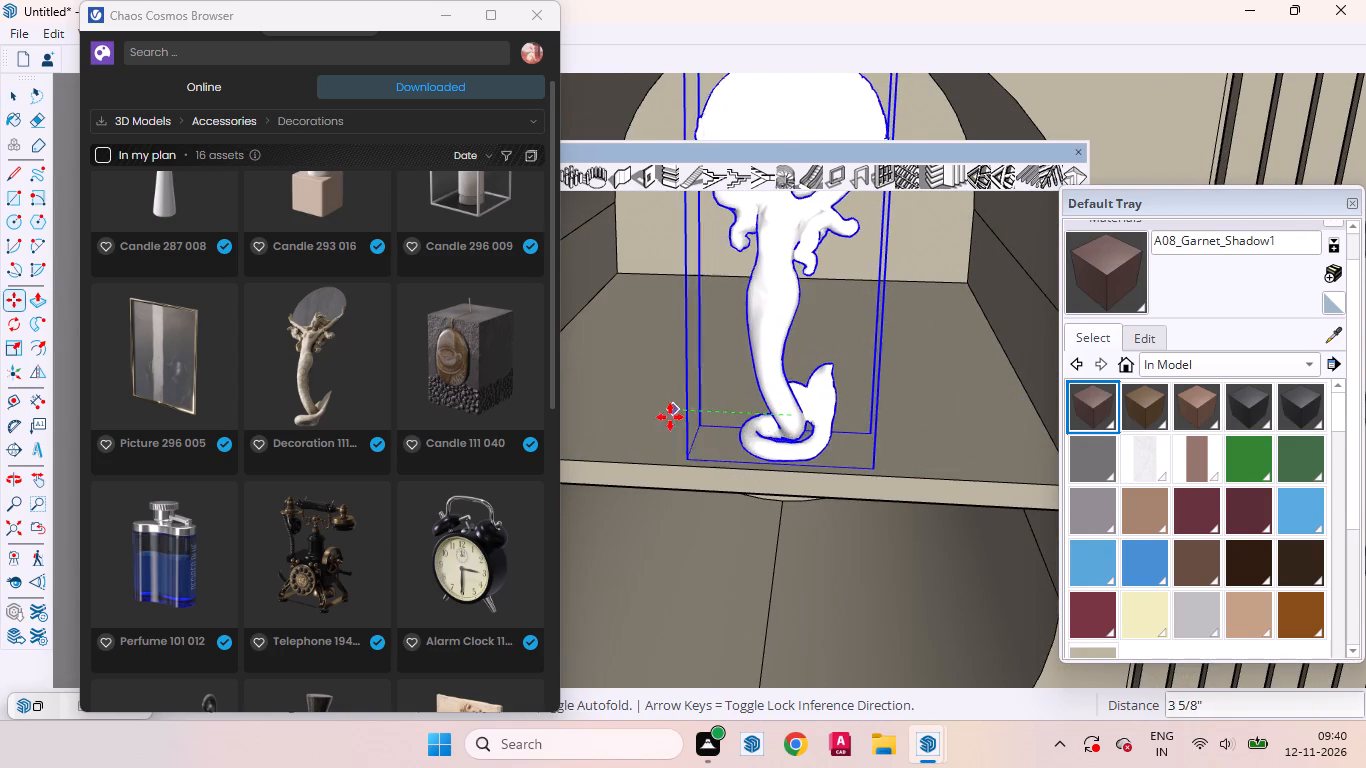
click(643, 413)
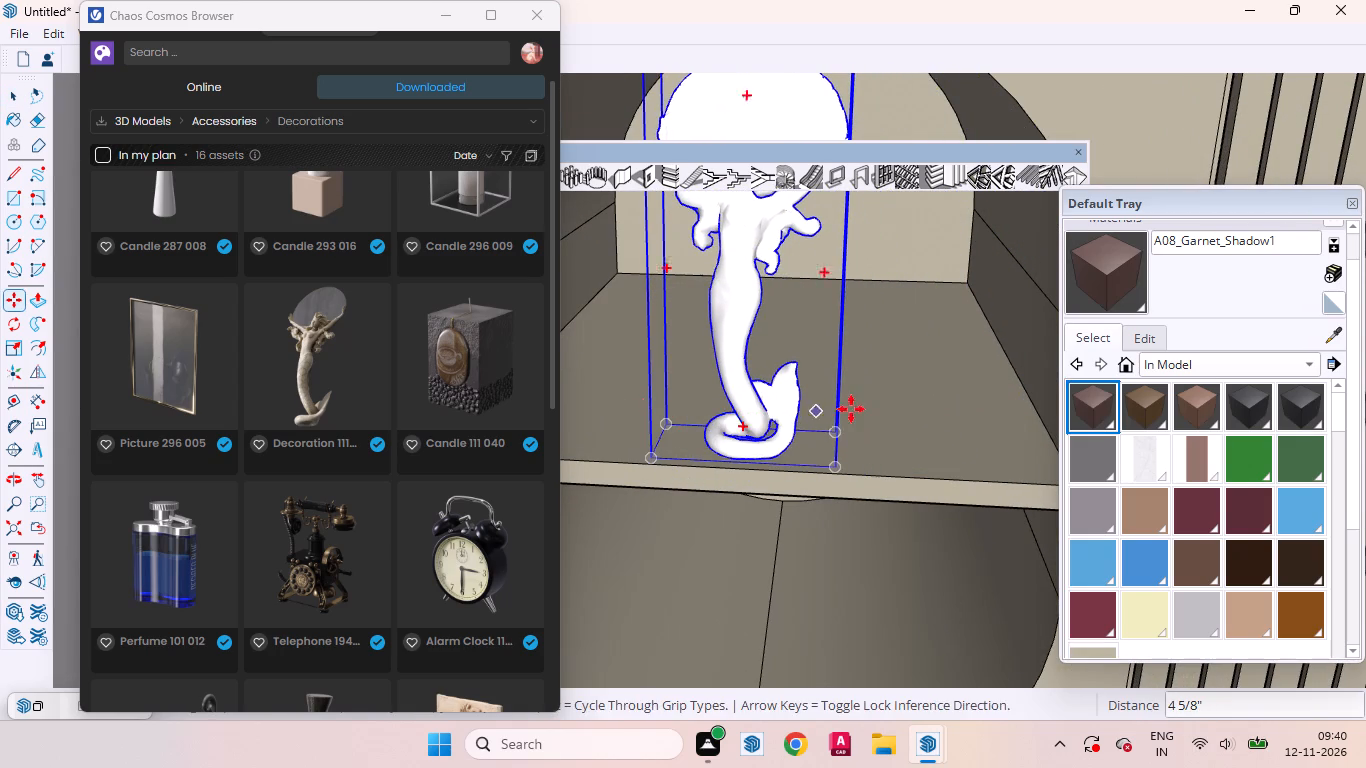
click(858, 434)
click(858, 398)
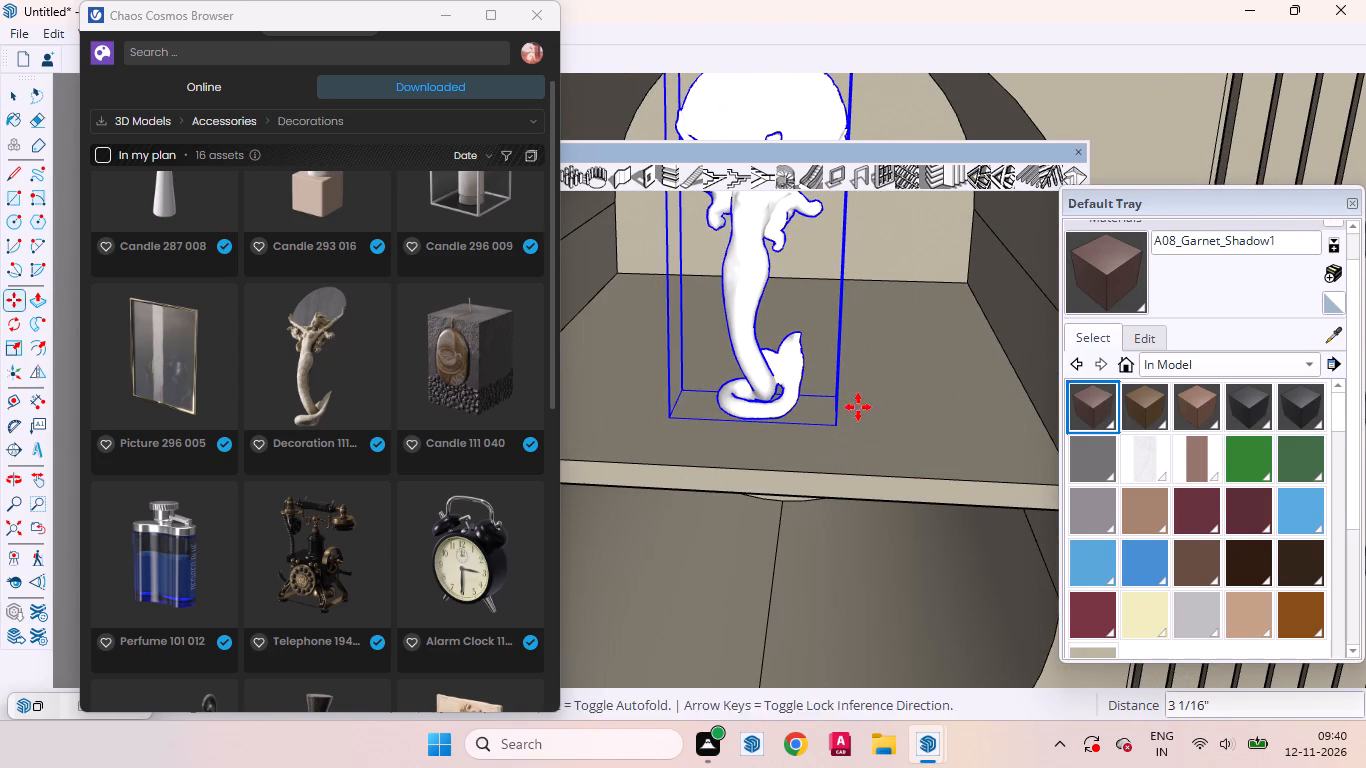
key(space)
Examine the mermaid figurine in the top niche, the whole wardrobe front and the lower niches.
scroll(822, 450, down, 12)
scroll(800, 455, up, 1)
scroll(801, 458, down, 1)
scroll(801, 460, up, 1)
scroll(801, 460, down, 3)
click(789, 207)
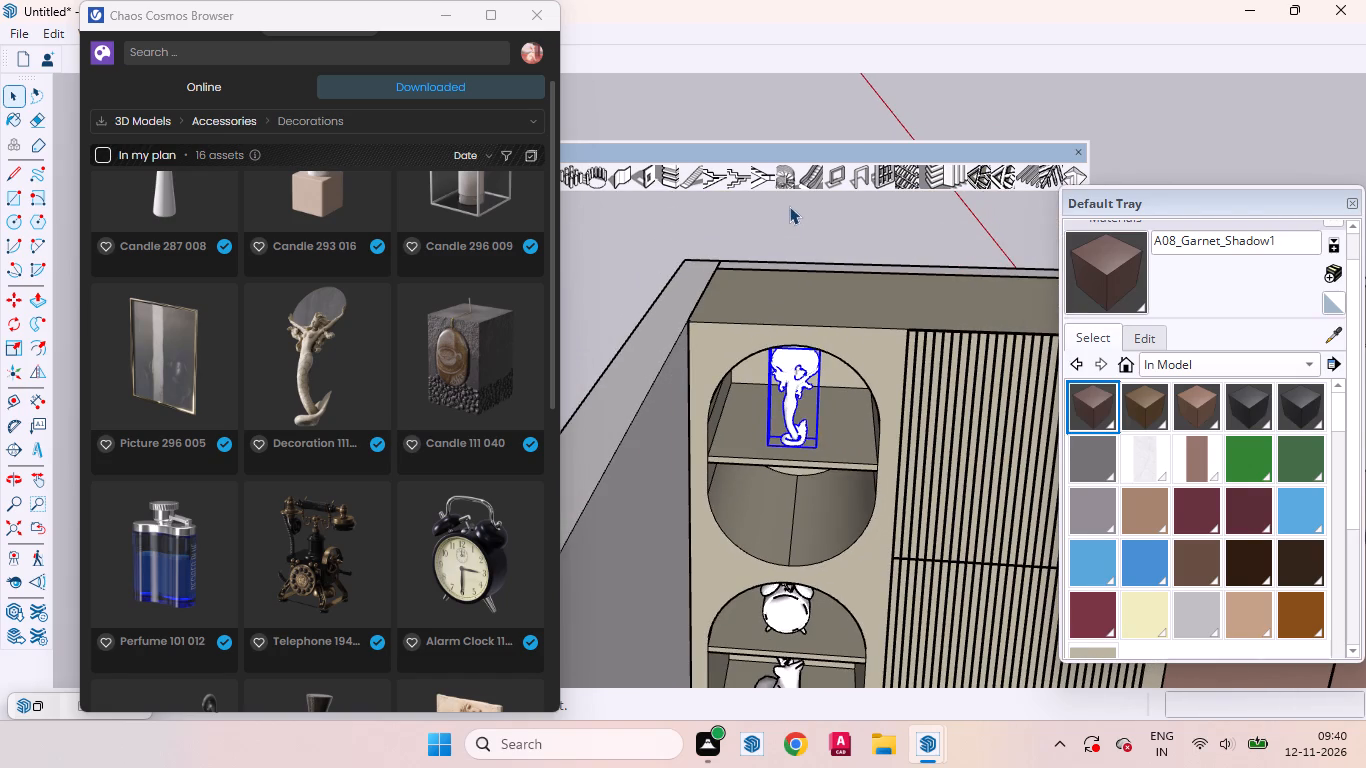
middle_drag(852, 466, 874, 404)
scroll(797, 441, down, 2)
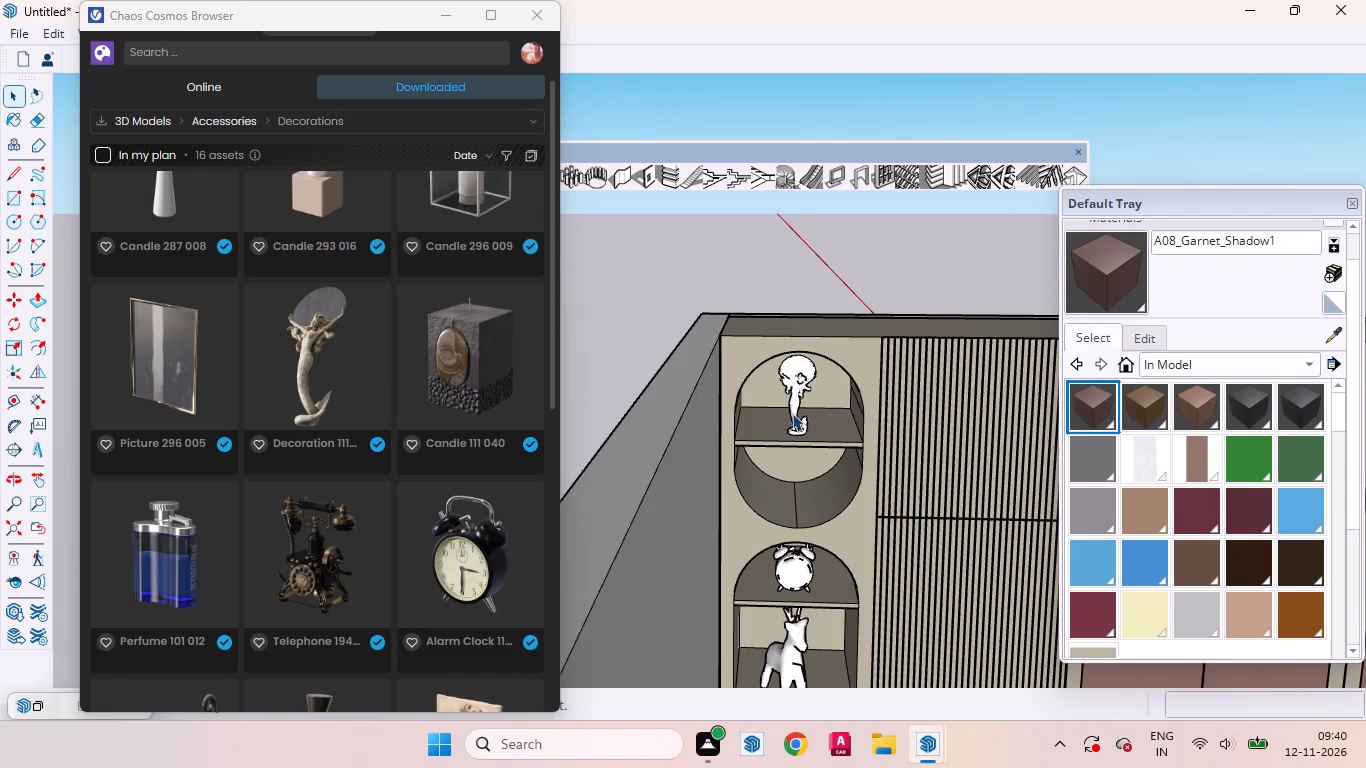
scroll(792, 413, down, 5)
middle_drag(809, 468, 814, 422)
scroll(790, 388, down, 12)
scroll(822, 556, up, 6)
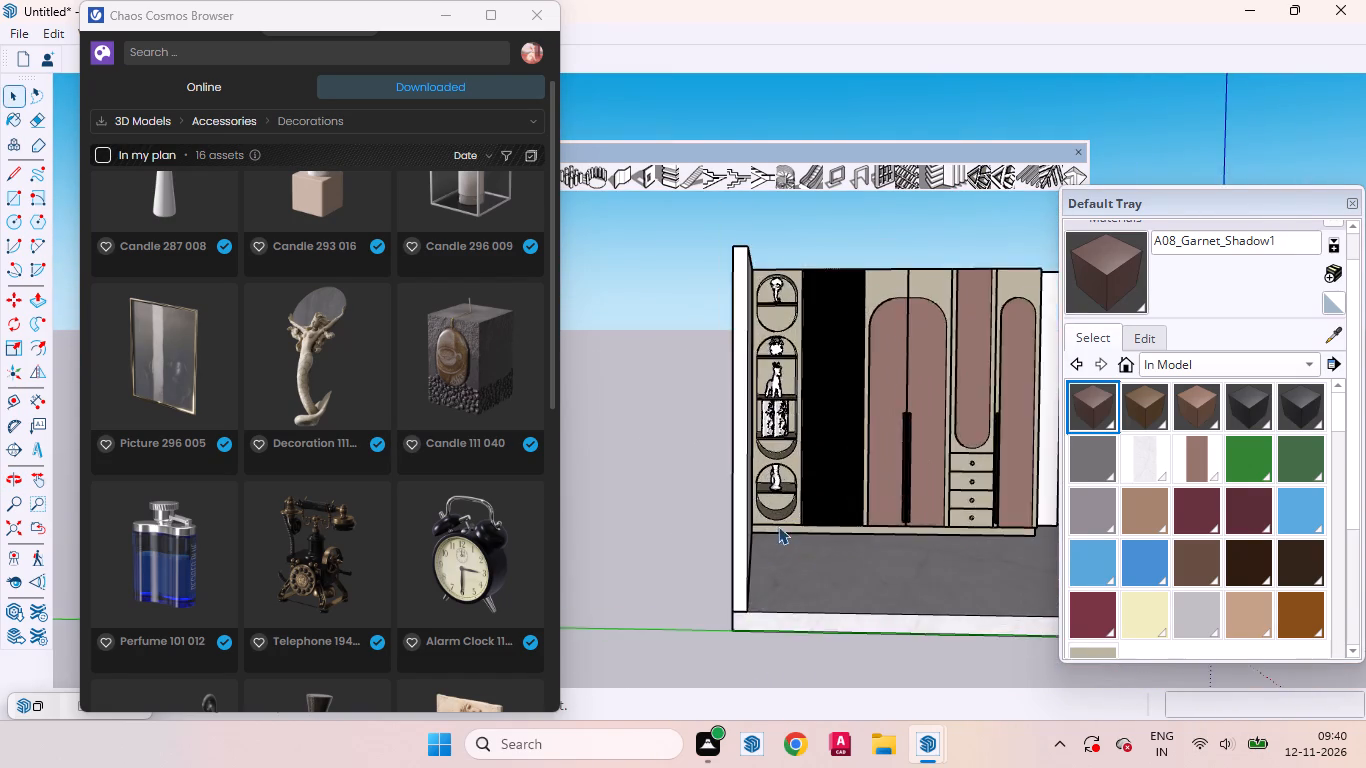
scroll(778, 526, up, 3)
scroll(763, 369, up, 7)
scroll(788, 536, down, 2)
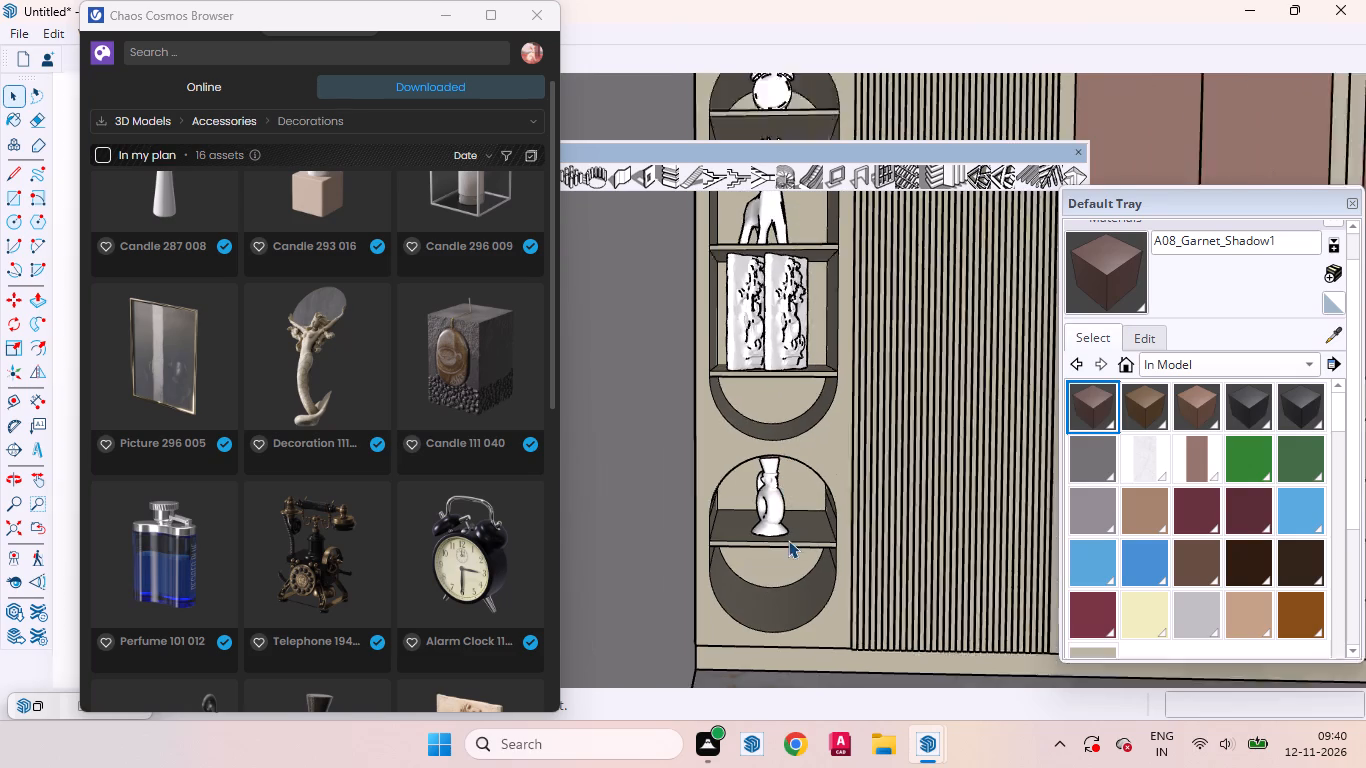
scroll(788, 540, down, 1)
scroll(367, 438, up, 2)
Import the square candle Candle 111 040 and place one copy beside the mermaid figurine on the top niche's shelf.
scroll(368, 437, up, 4)
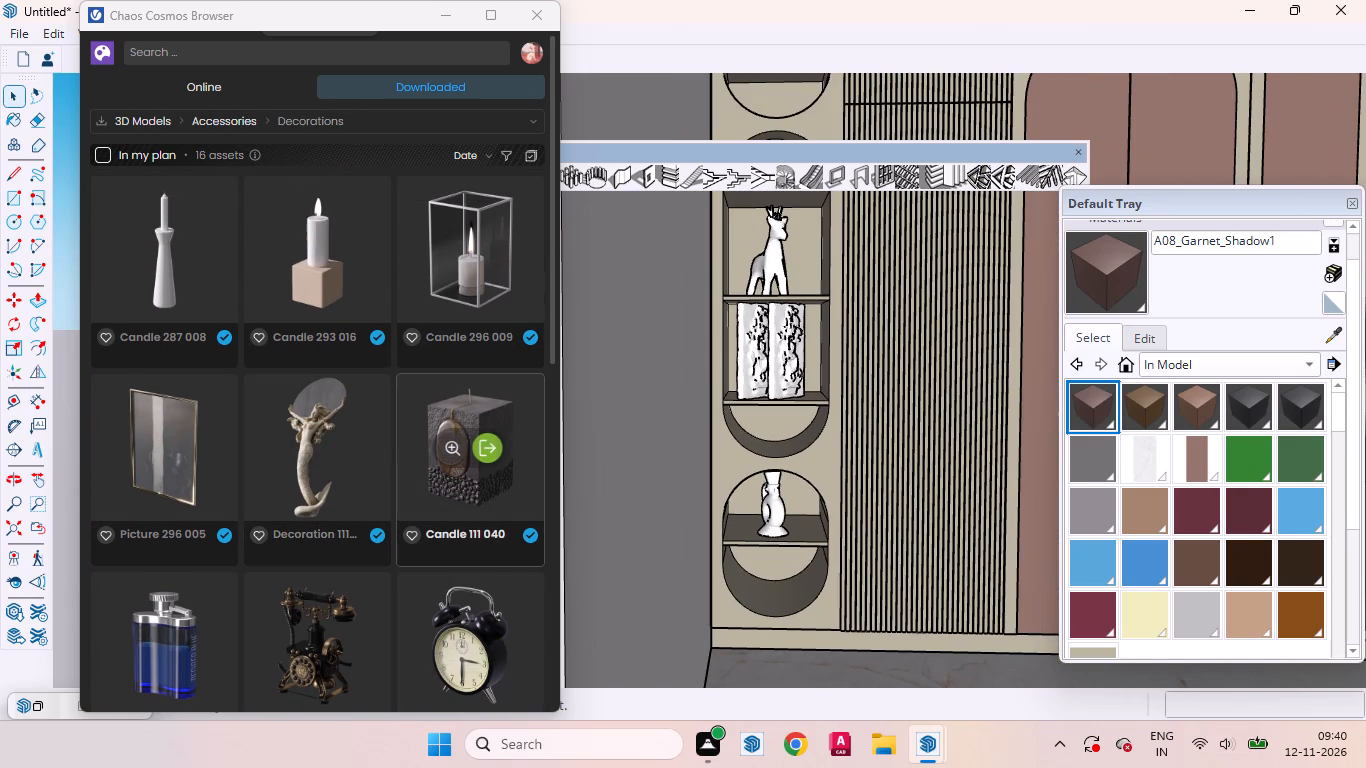
click(490, 460)
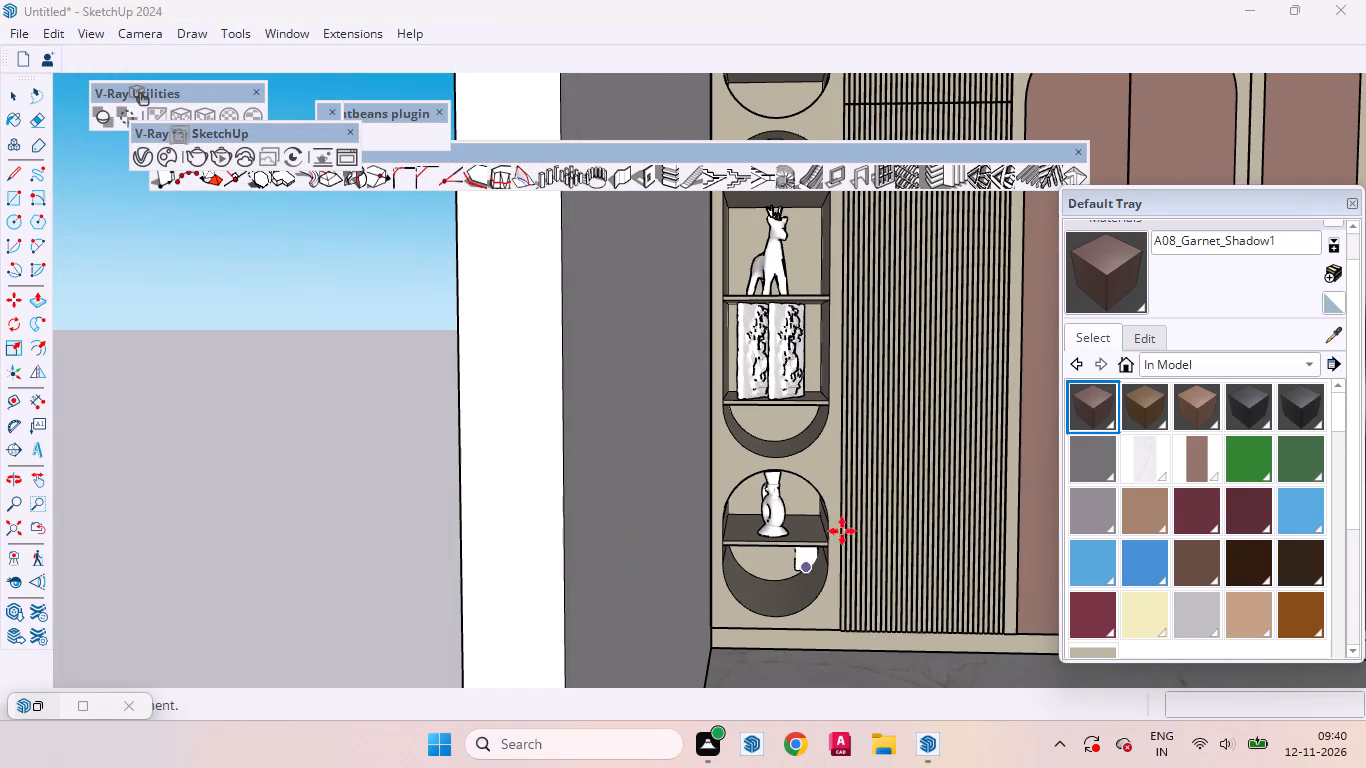
scroll(785, 610, down, 8)
scroll(780, 310, up, 6)
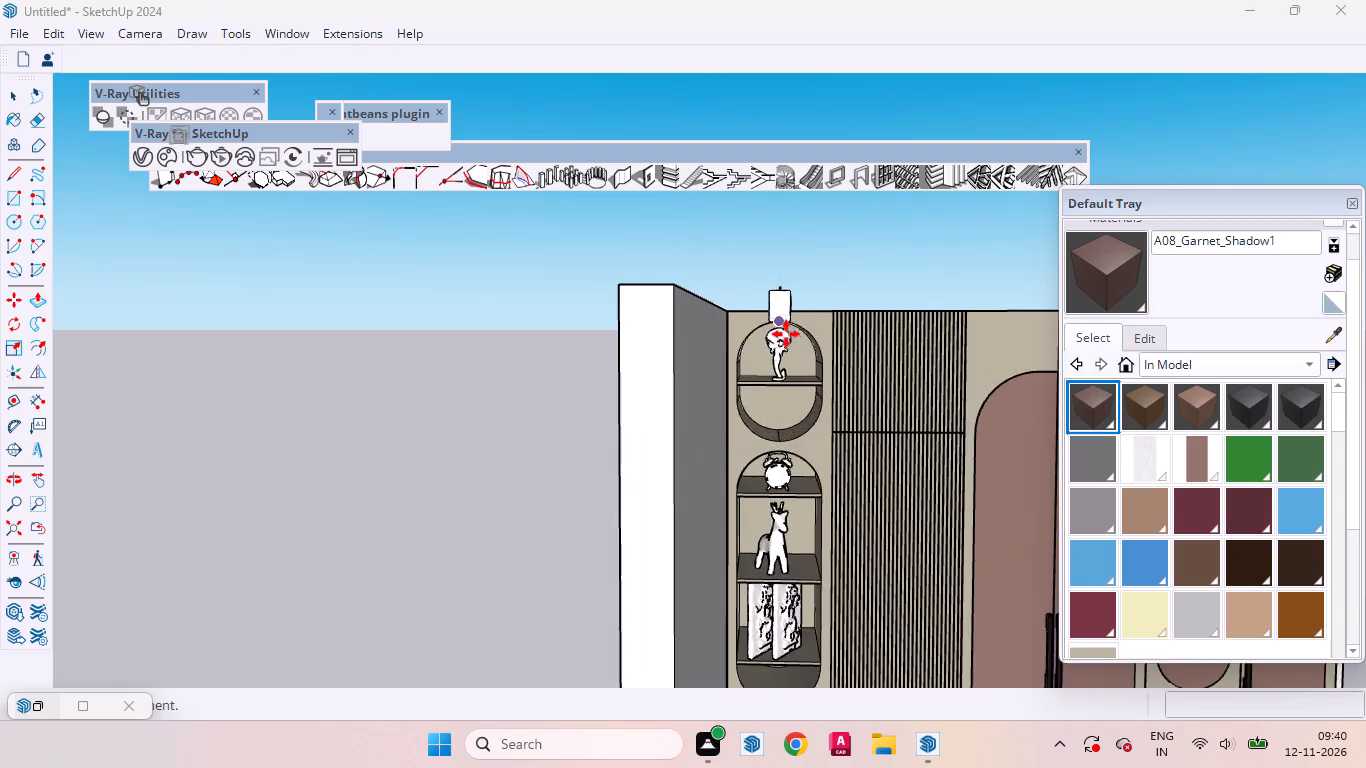
scroll(786, 334, up, 12)
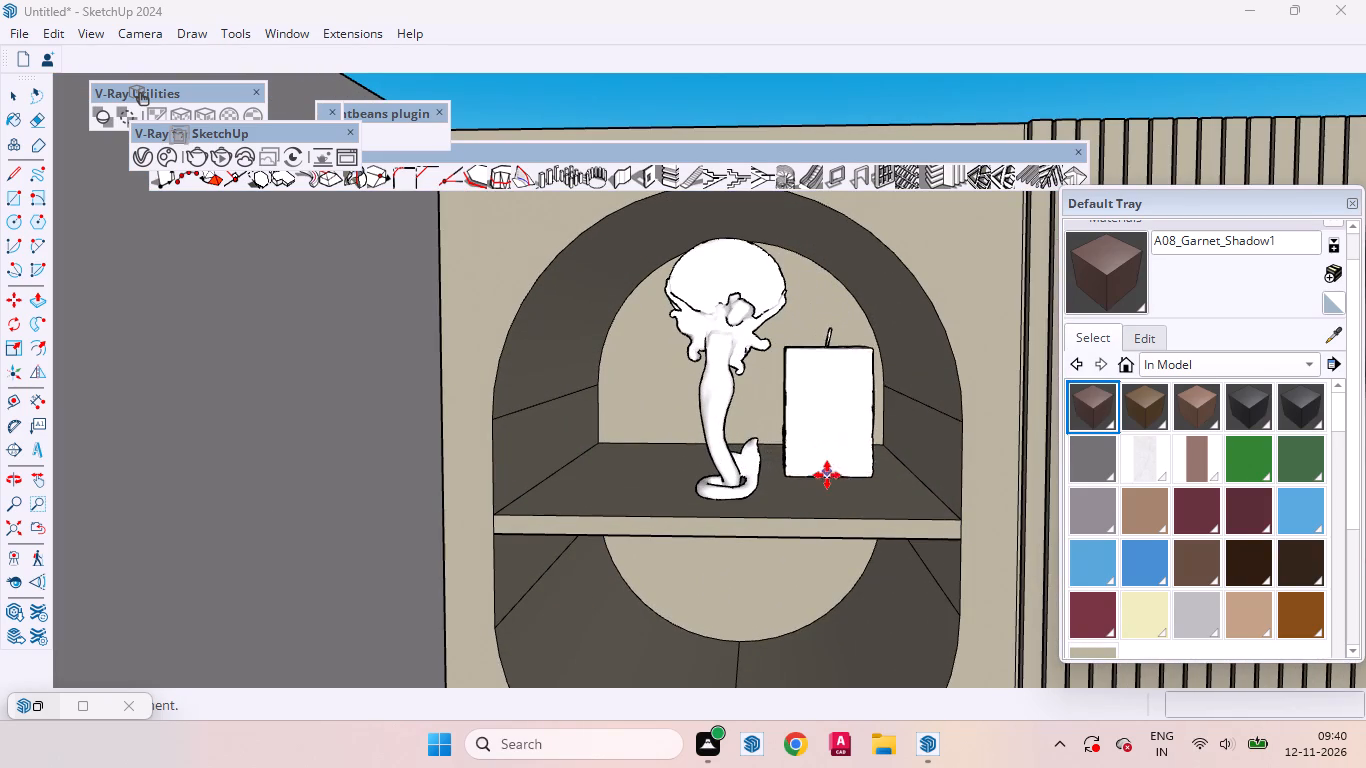
click(830, 489)
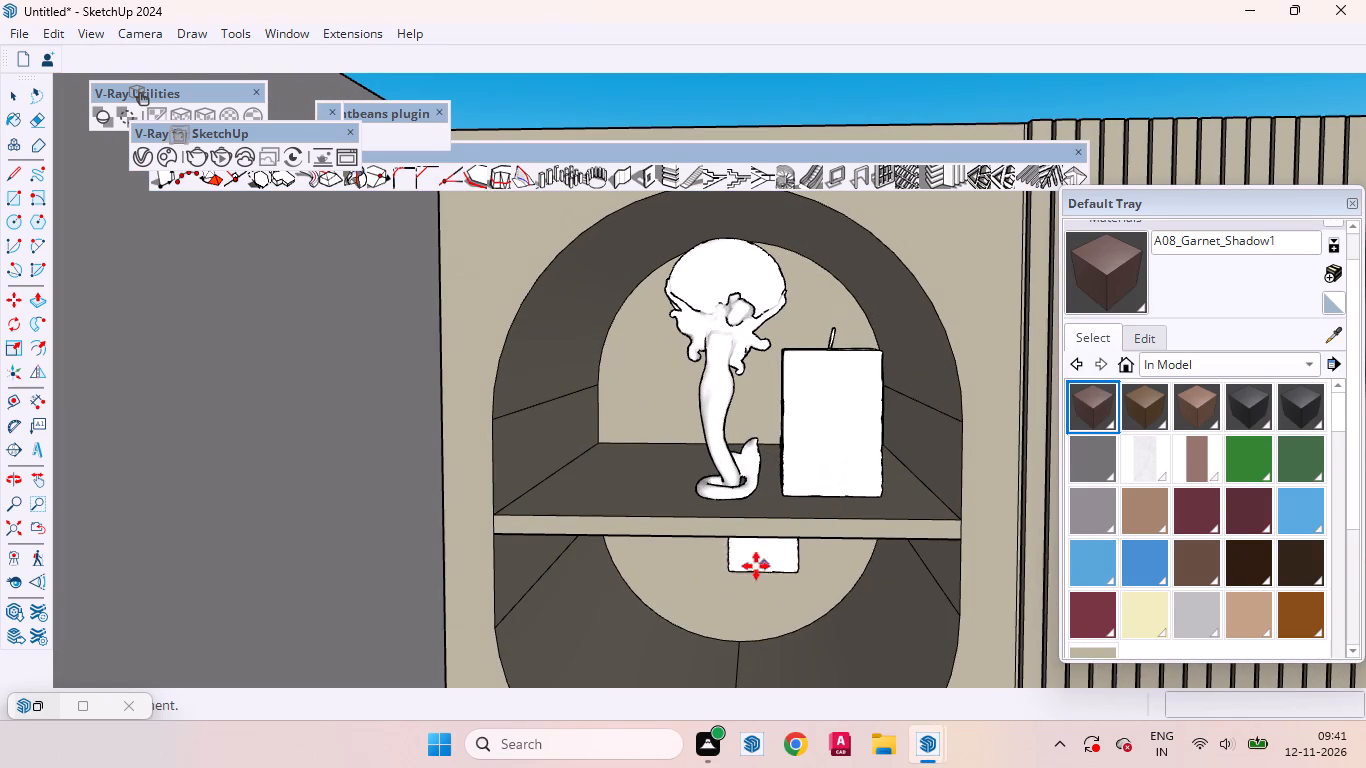
key(space)
Move the mermaid figurine about 1 1/16" sideways along the top niche's shelf, away from the candle.
click(720, 396)
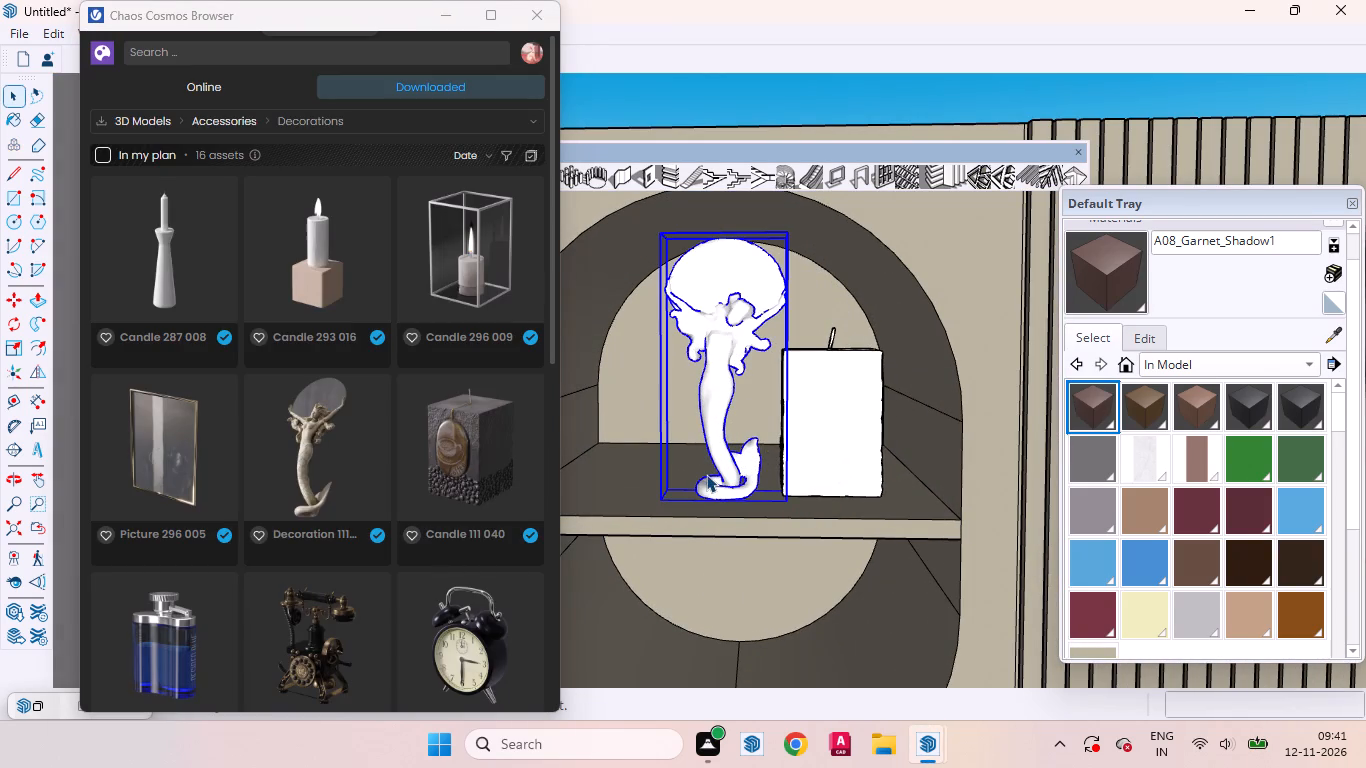
key(m)
scroll(1014, 472, down, 4)
scroll(787, 478, up, 7)
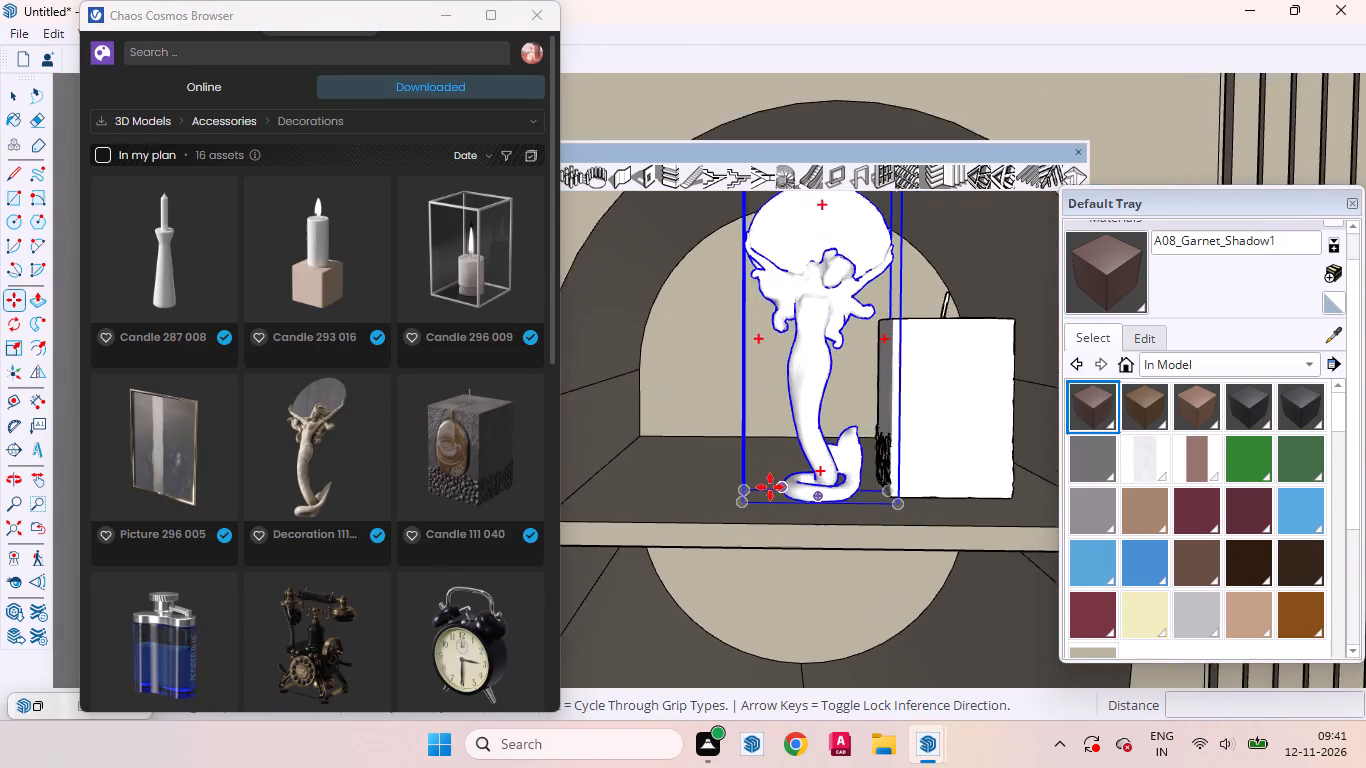
scroll(770, 487, up, 2)
click(703, 500)
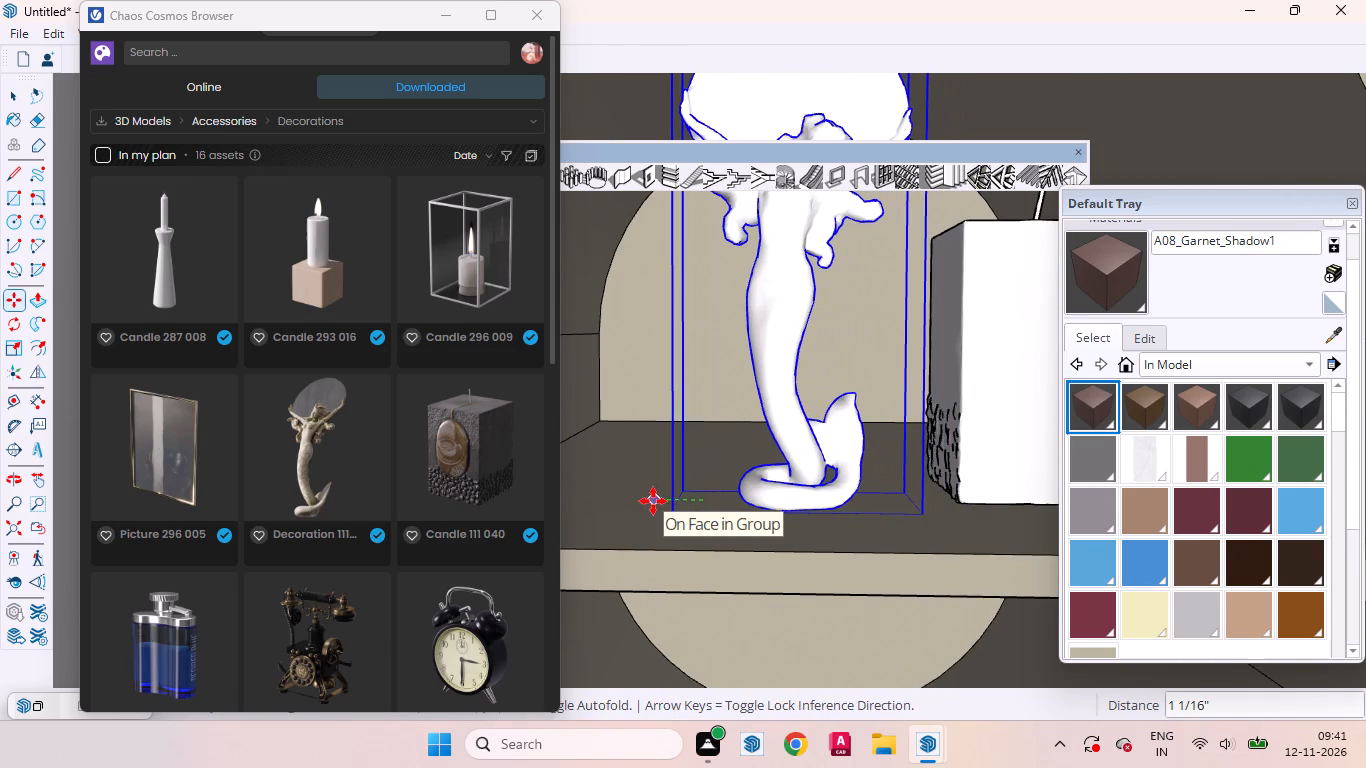
click(653, 501)
key(space)
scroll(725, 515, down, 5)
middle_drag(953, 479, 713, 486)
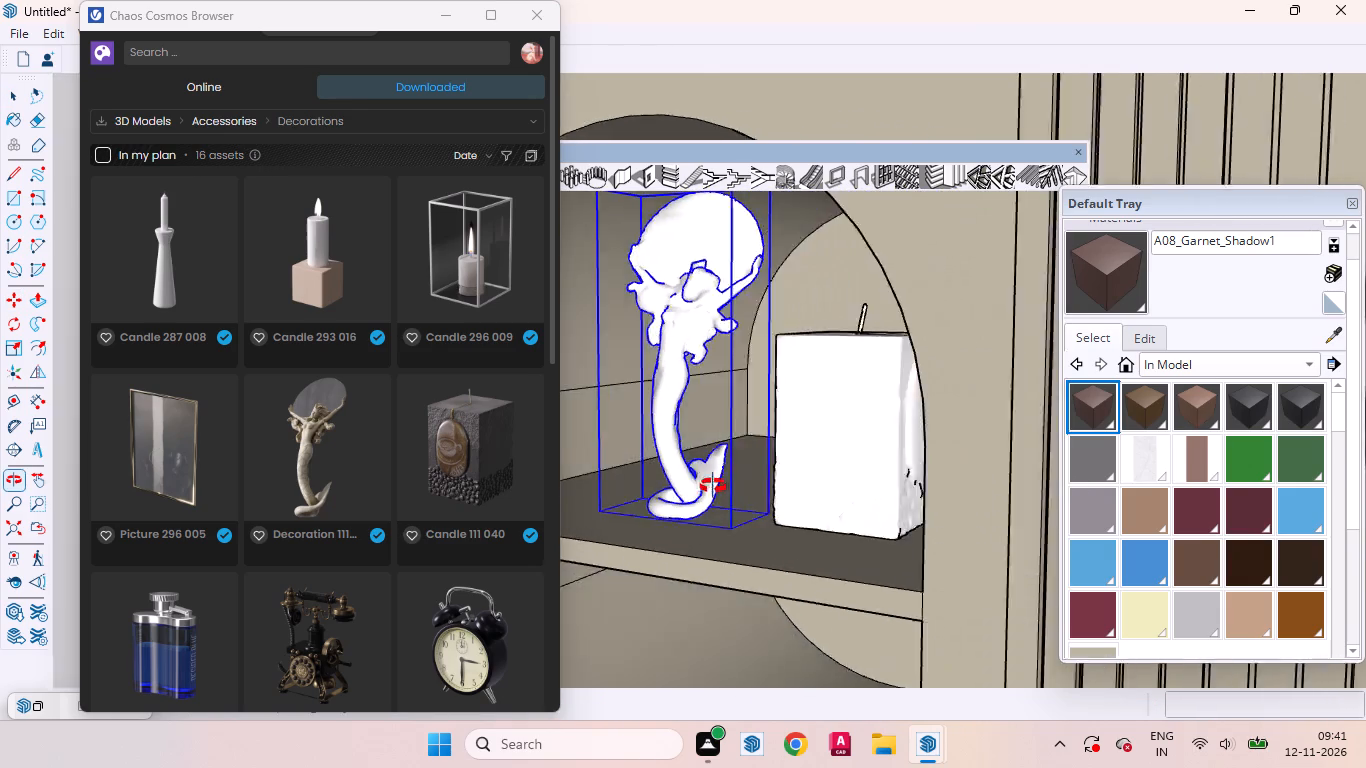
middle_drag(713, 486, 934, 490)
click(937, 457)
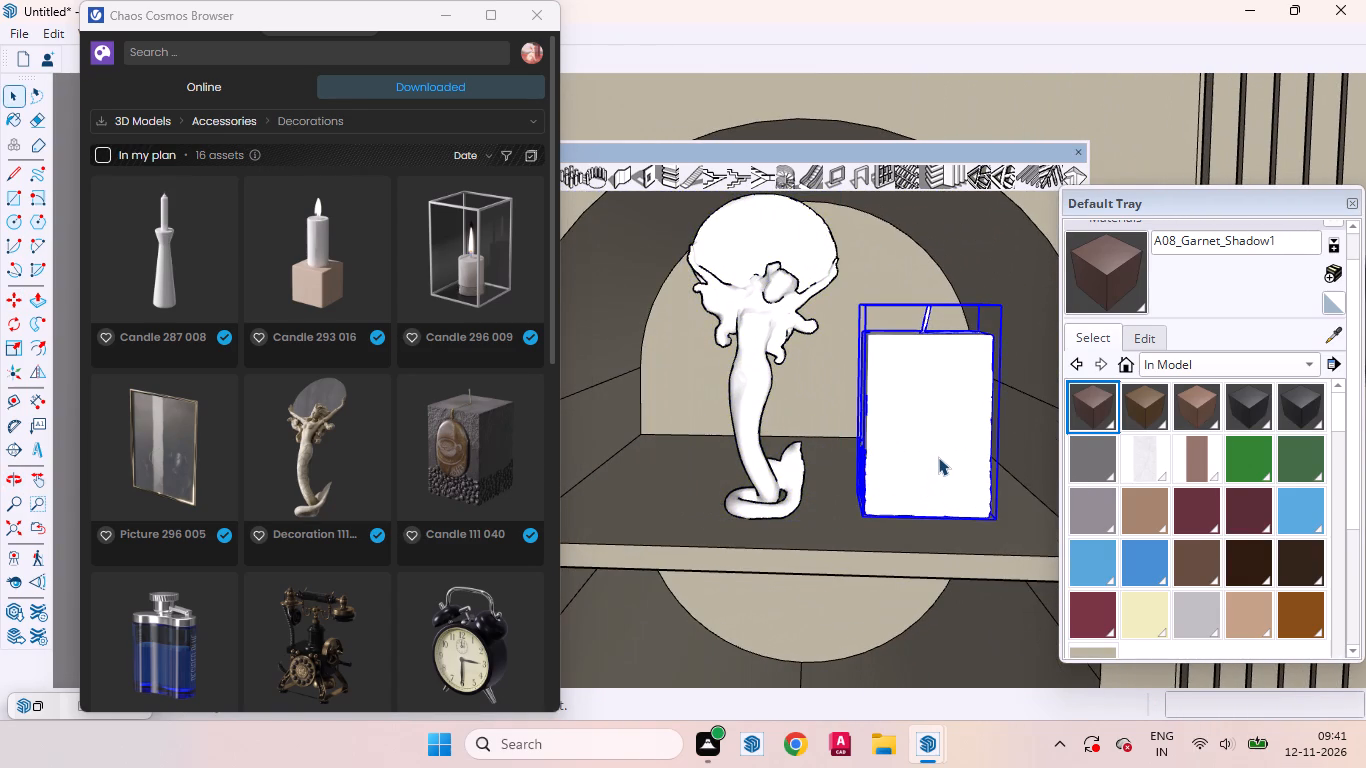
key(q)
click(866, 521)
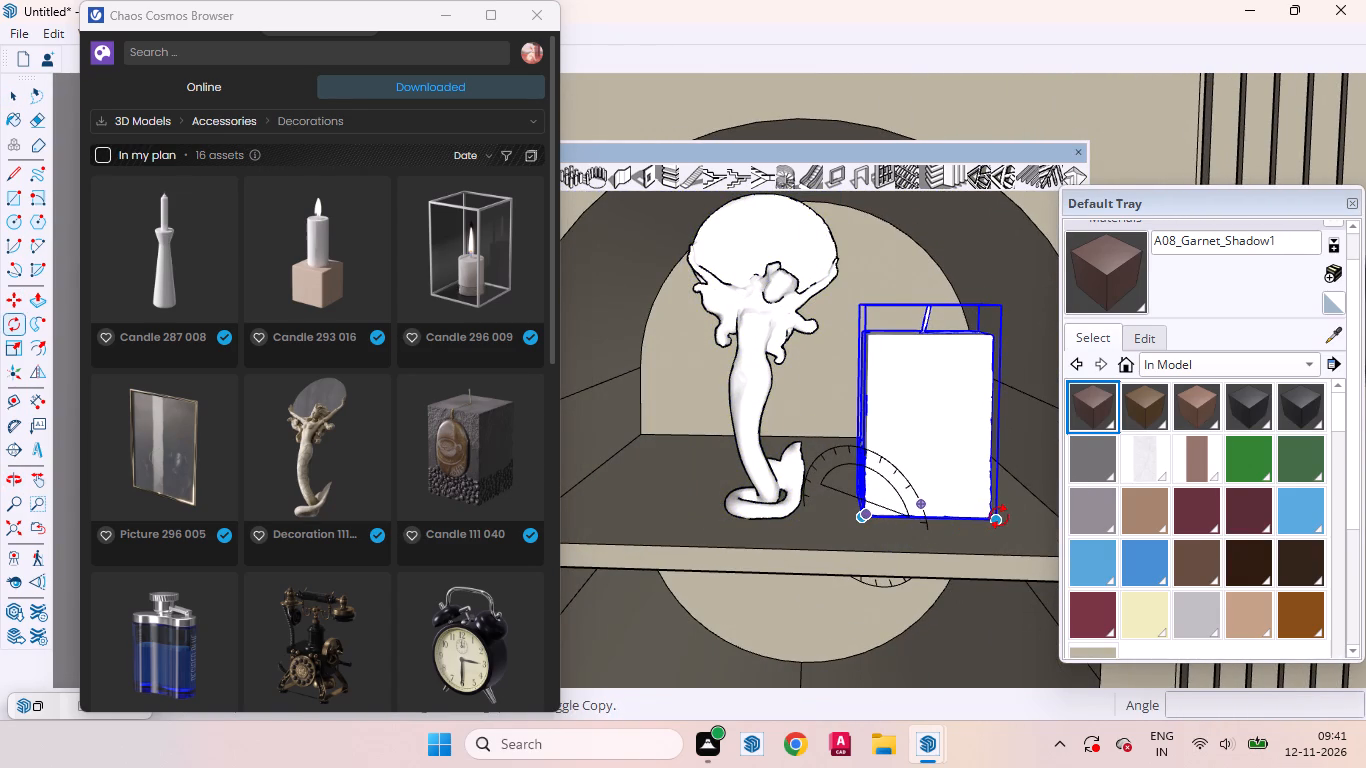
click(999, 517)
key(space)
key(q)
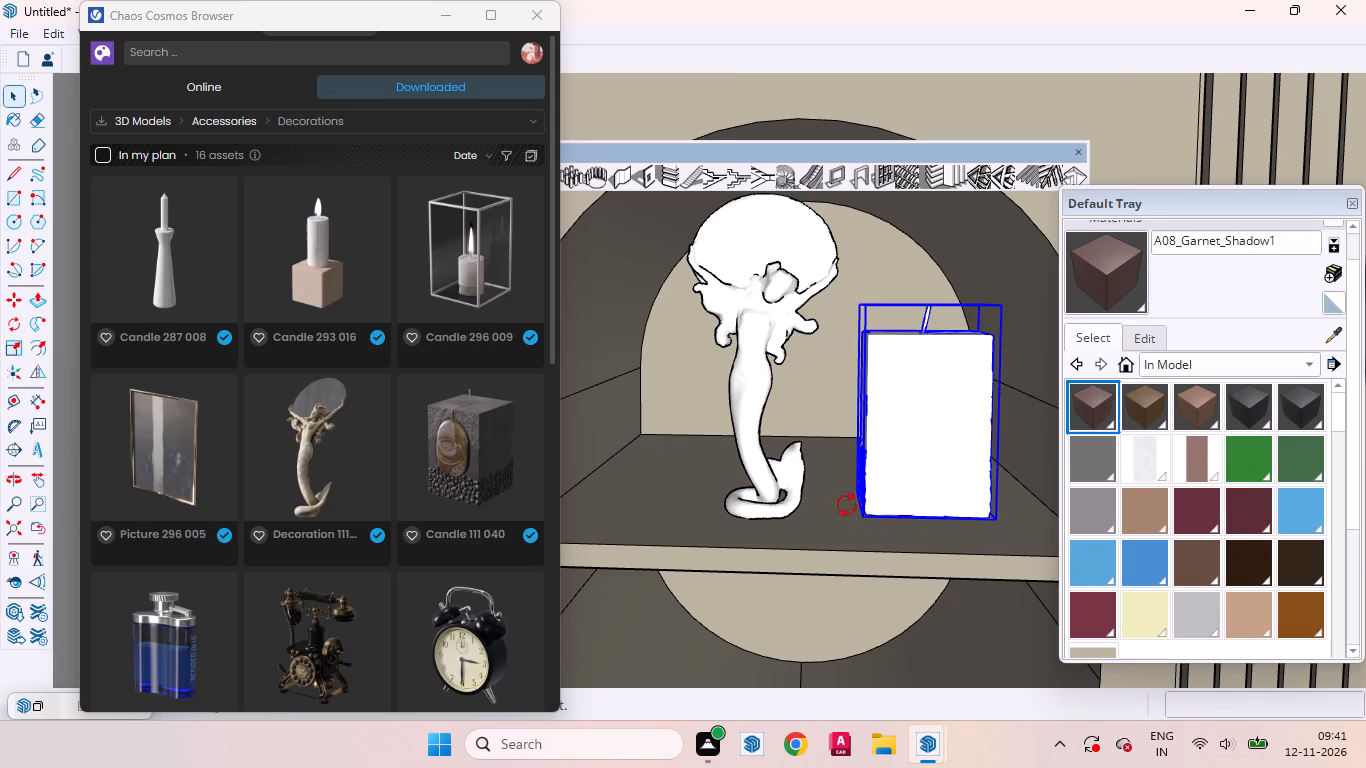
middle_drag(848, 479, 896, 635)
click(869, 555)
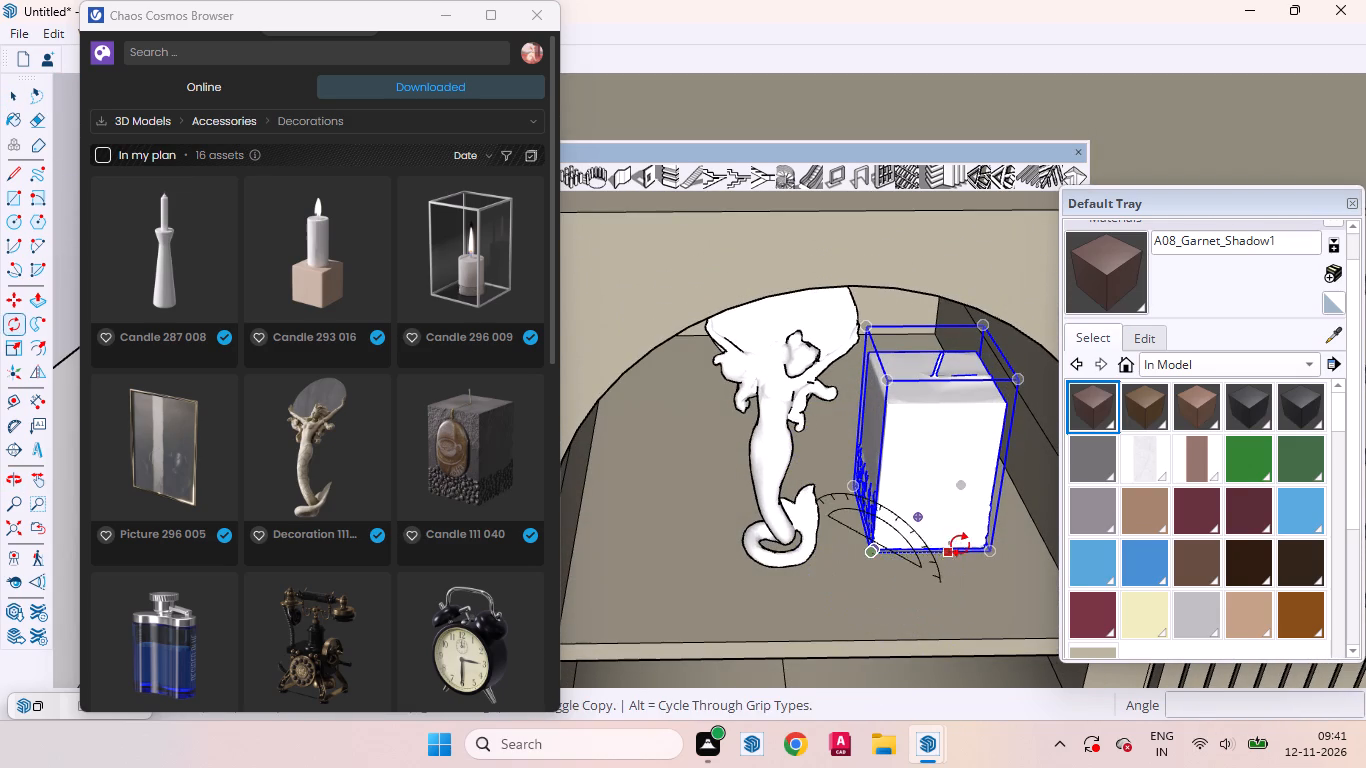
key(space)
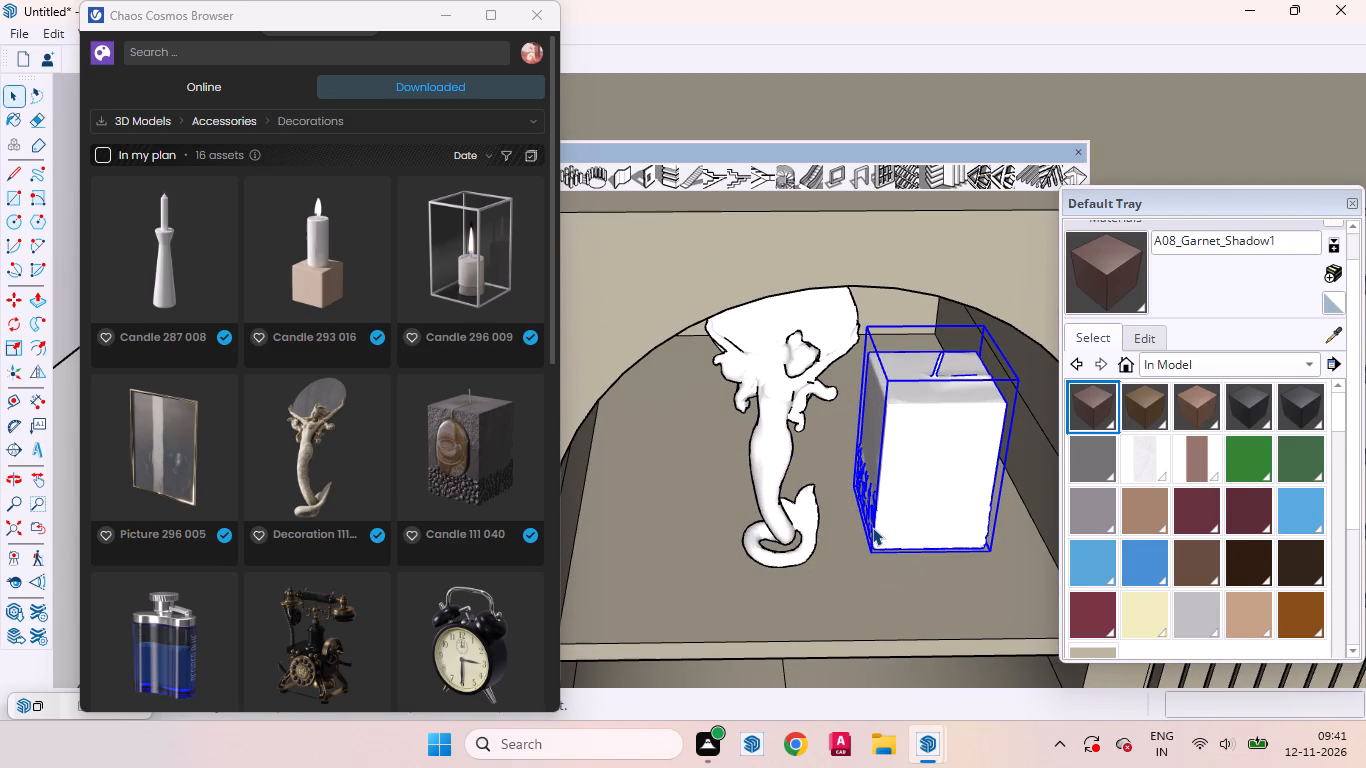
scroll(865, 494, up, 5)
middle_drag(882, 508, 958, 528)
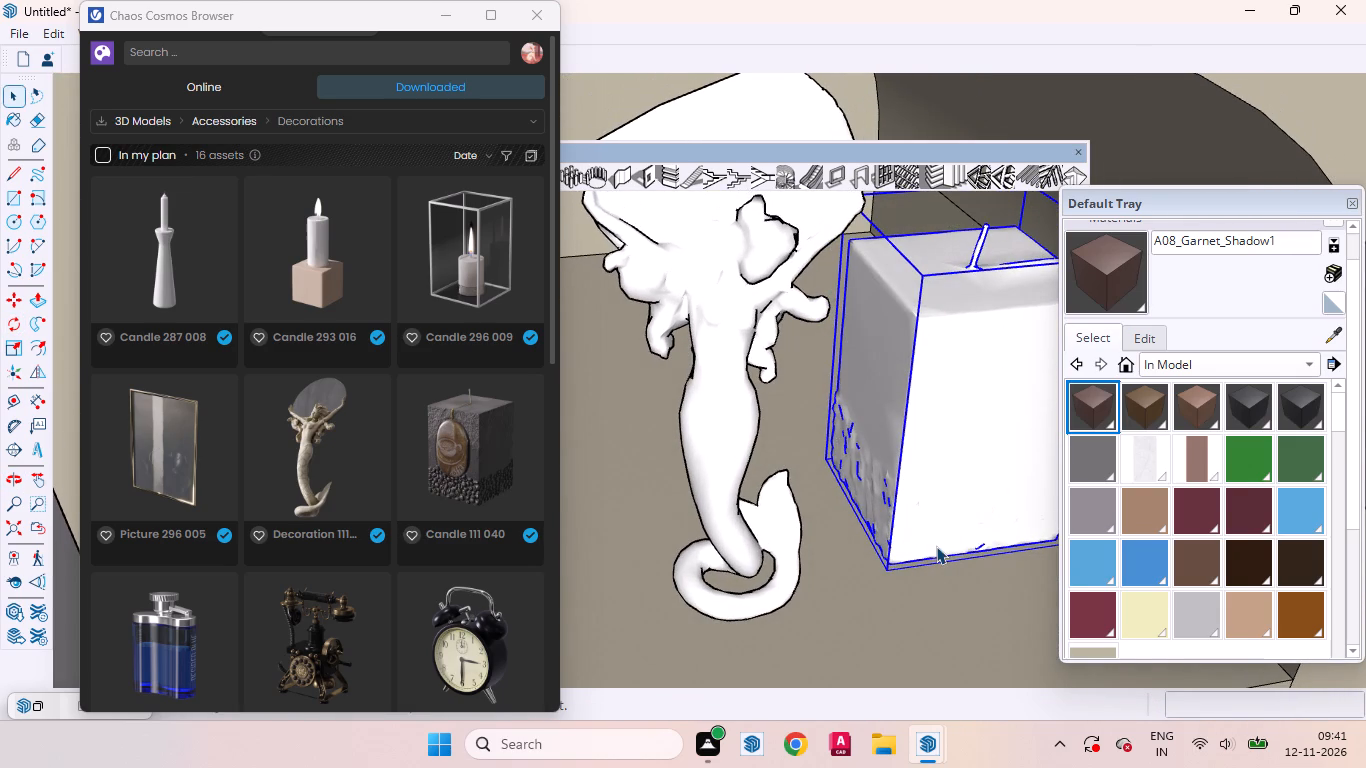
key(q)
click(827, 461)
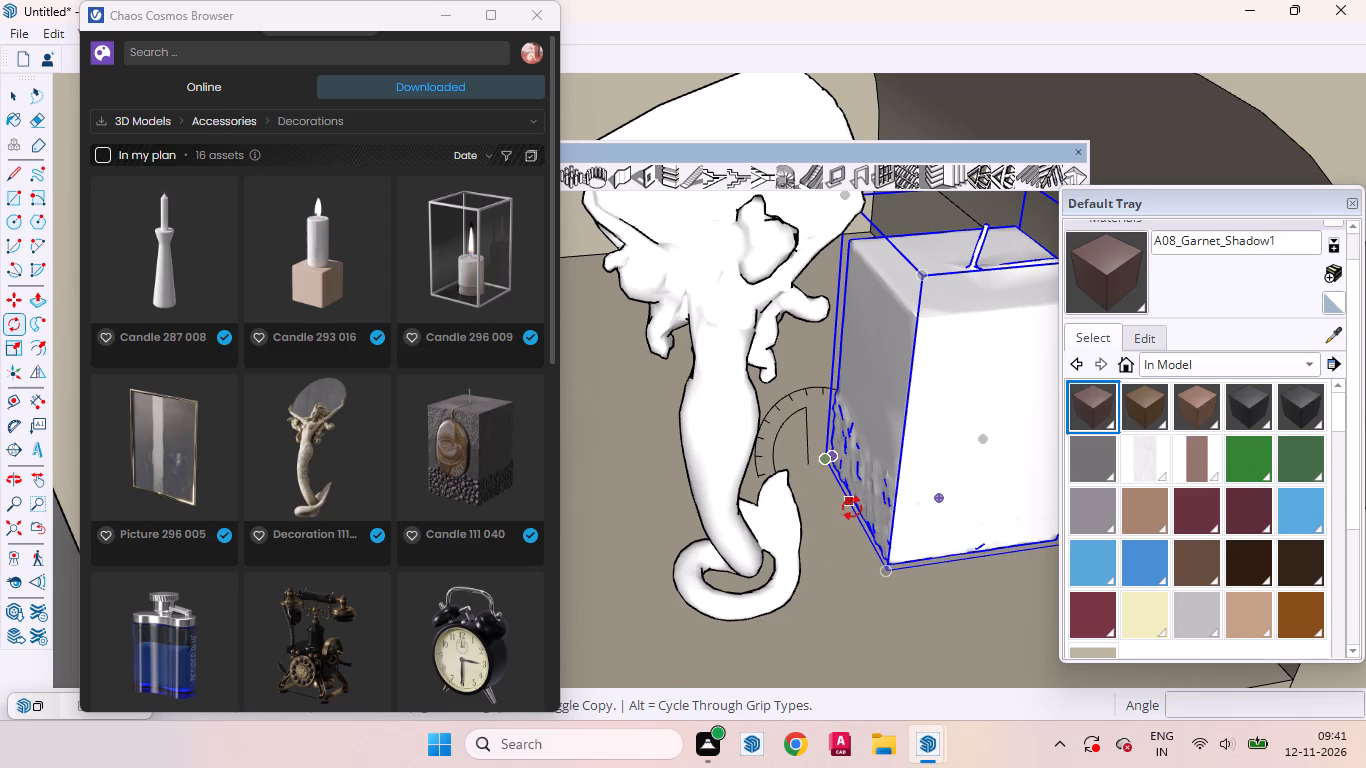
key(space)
Rotate the square candle in the top niche 90° about the vertical axis so its decorated face turns to the front.
scroll(763, 468, down, 4)
middle_drag(867, 535, 848, 597)
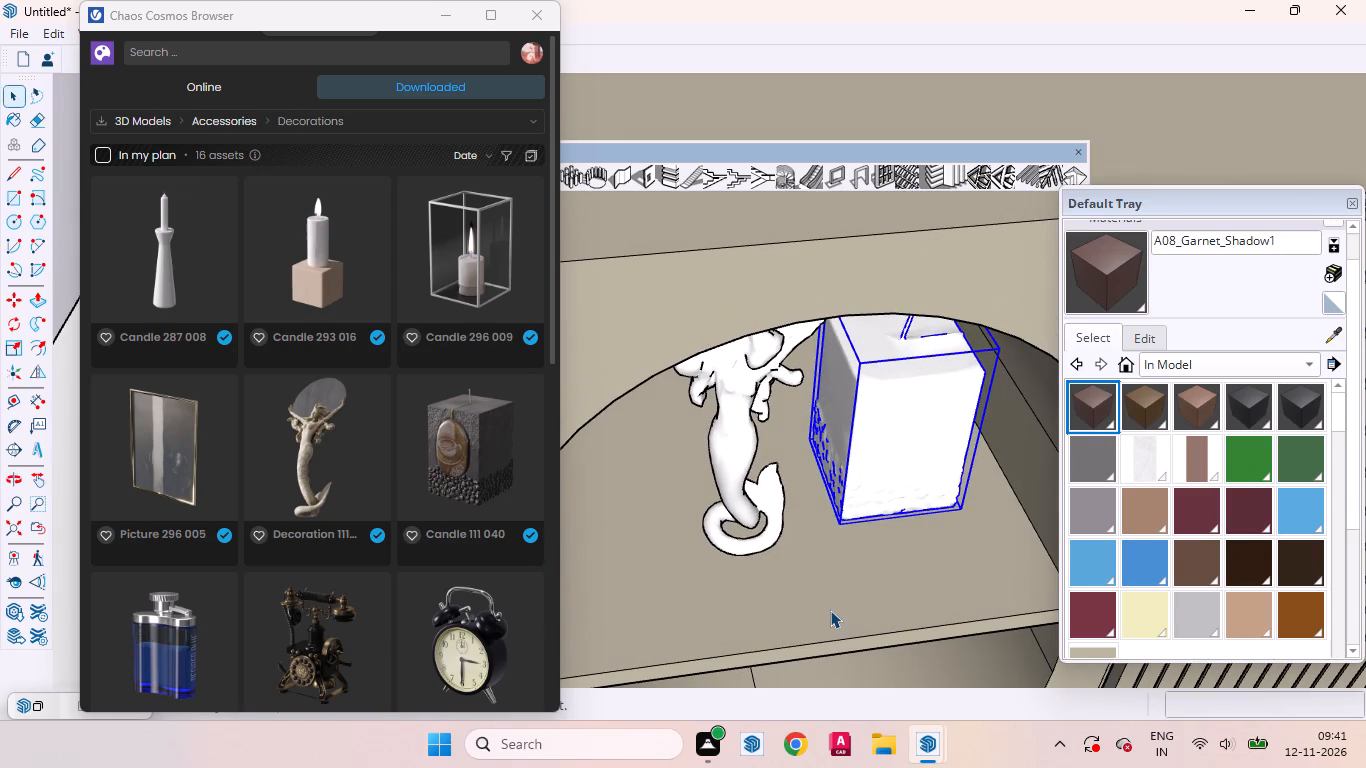
key(q)
click(815, 606)
click(902, 604)
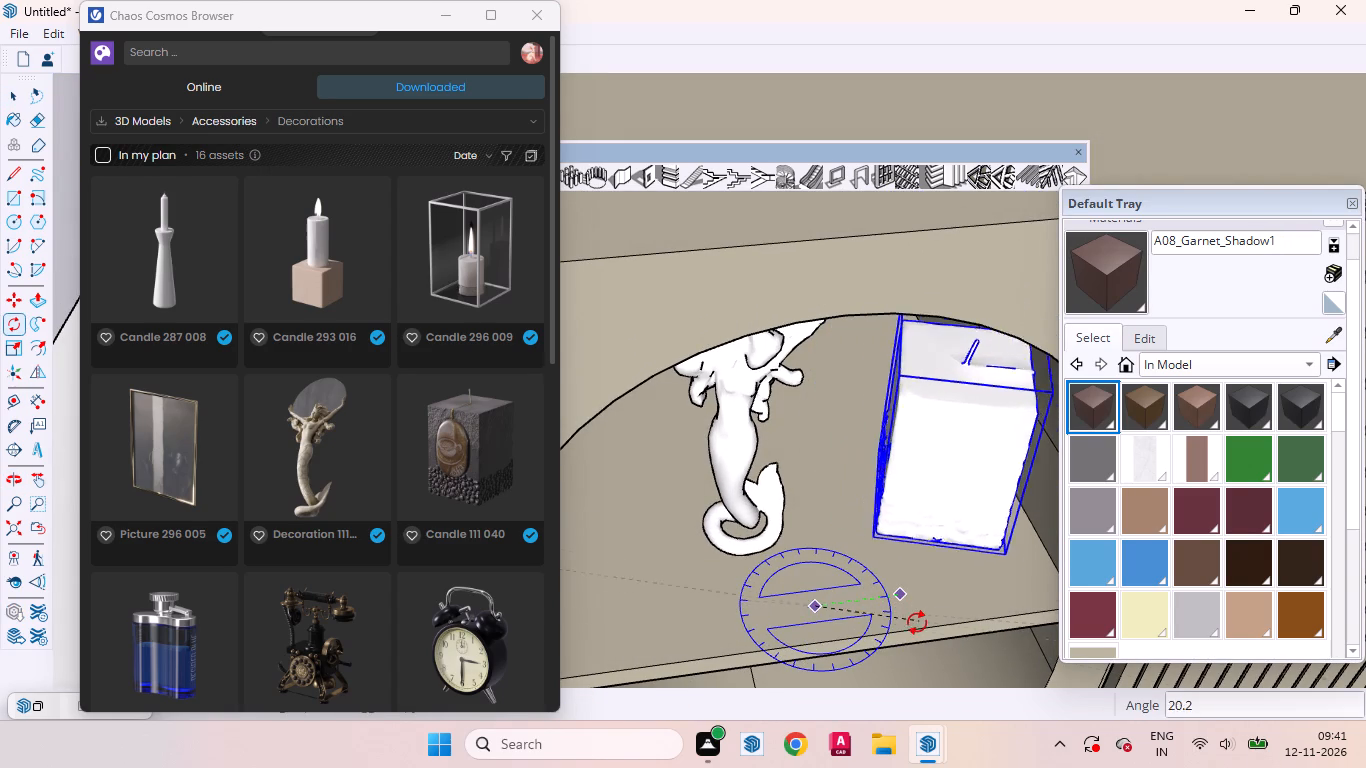
text(90)
key(Return)
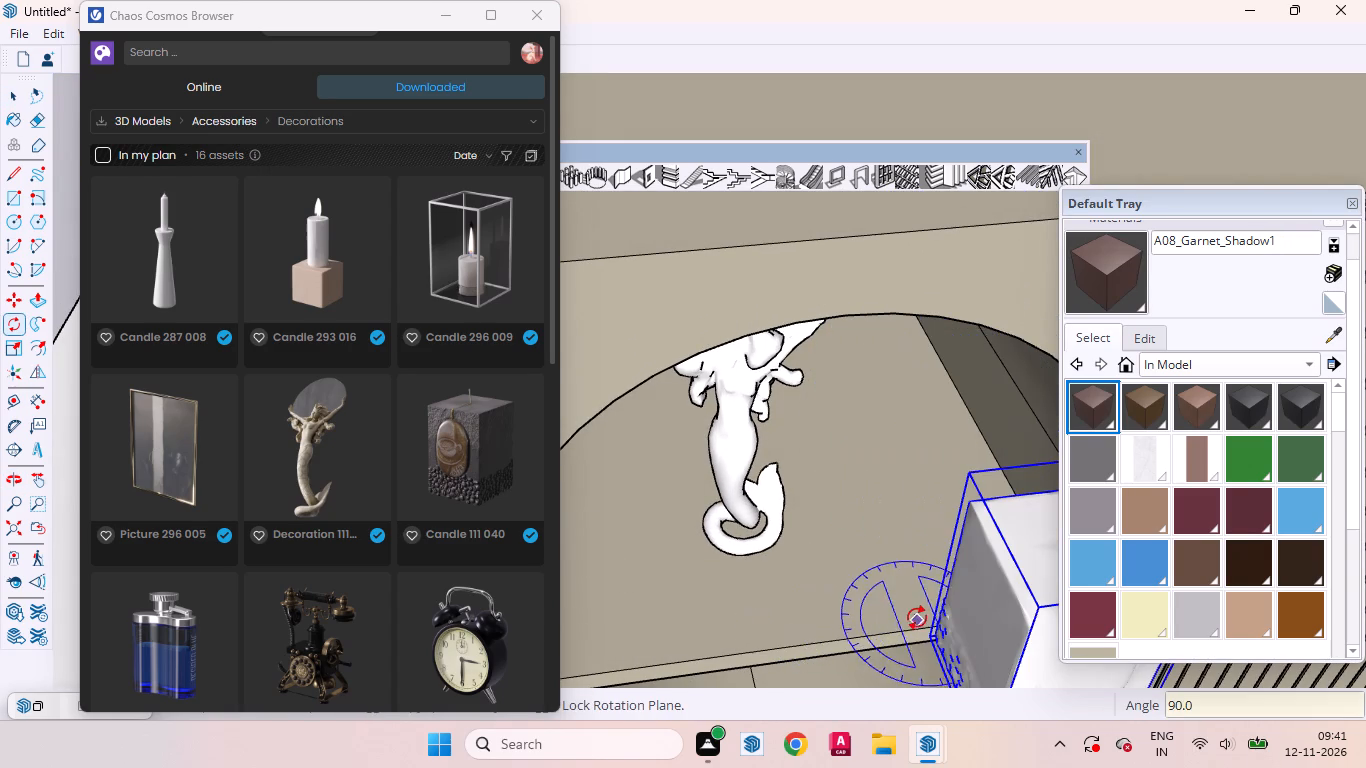
key(space)
Move the rotated candle about 6 1/8" back onto the top niche's shelf, beside the mermaid figurine.
scroll(779, 434, down, 4)
click(916, 639)
key(m)
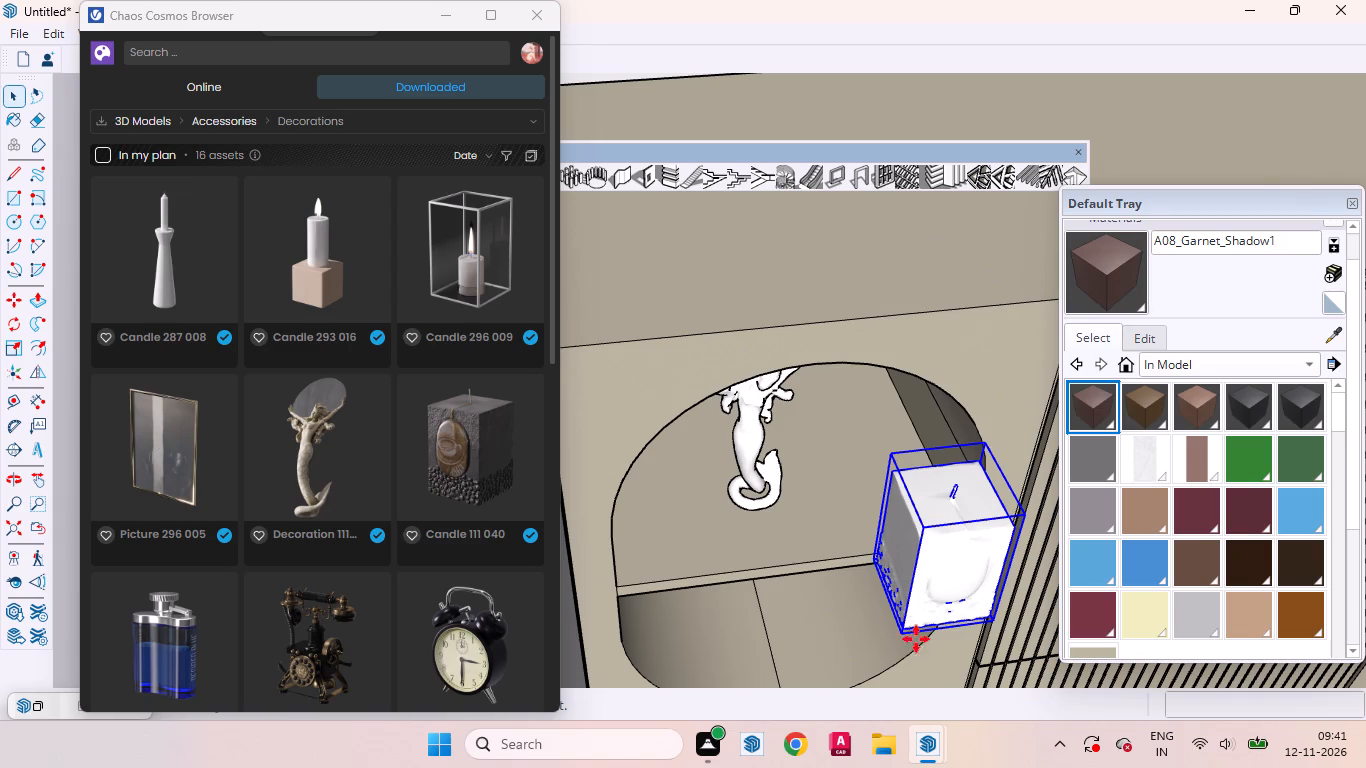
scroll(899, 590, up, 3)
click(864, 549)
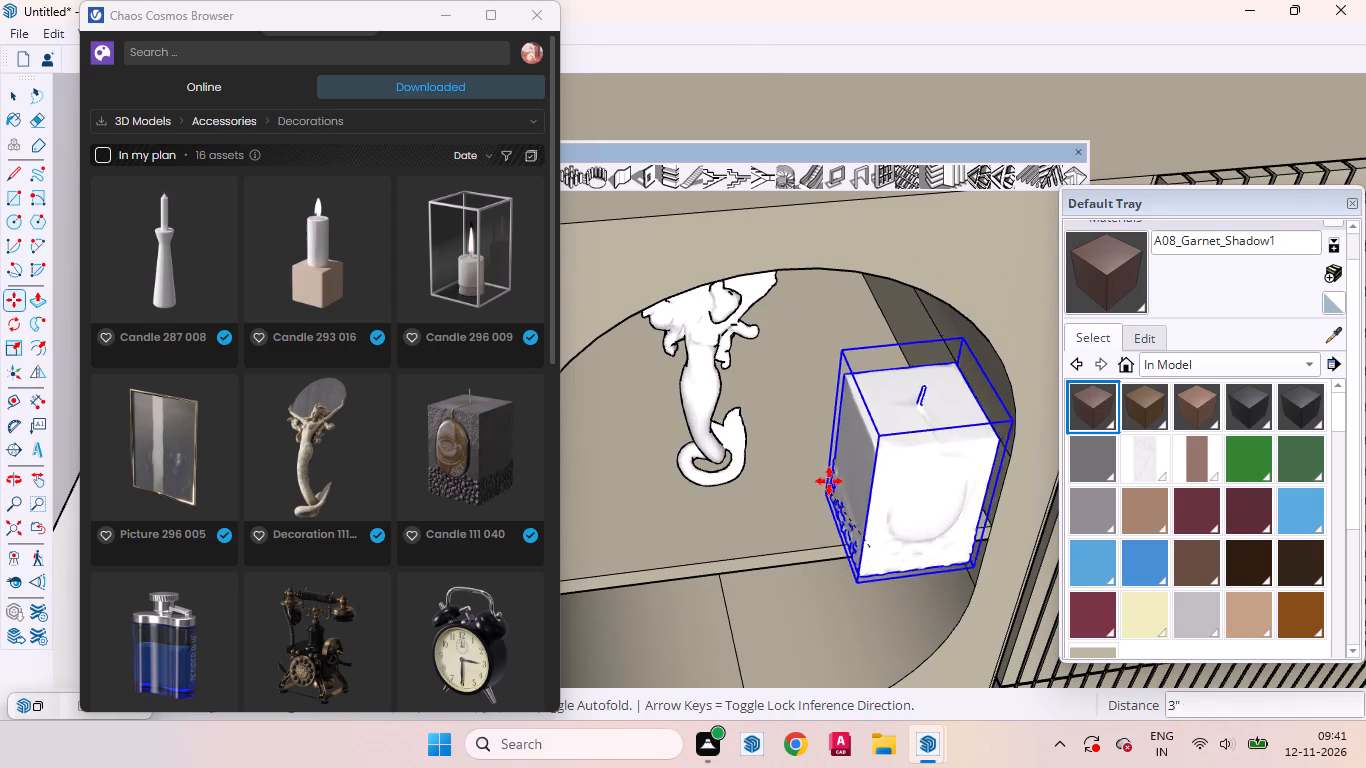
click(815, 436)
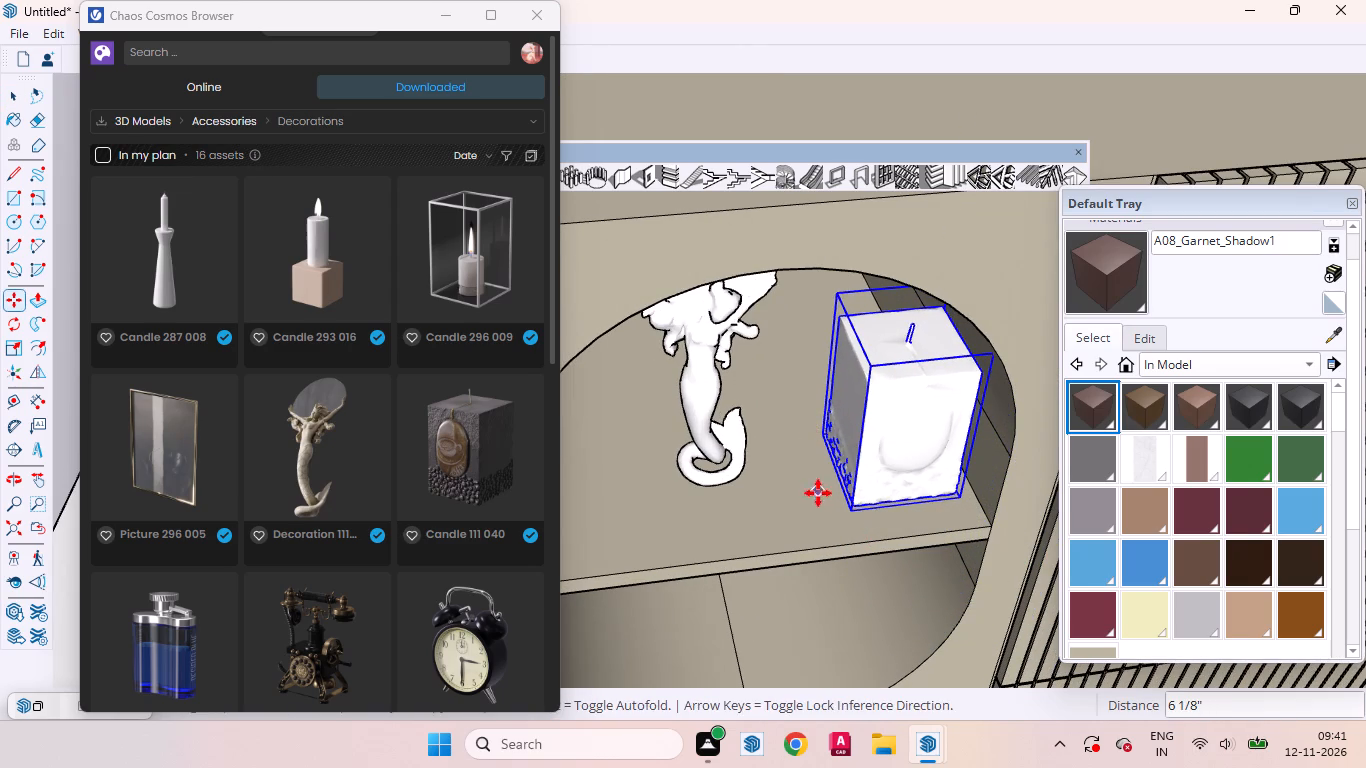
key(space)
Move the square candle slightly deeper into the top niche, away from the shelf's front edge.
middle_drag(897, 518, 788, 301)
scroll(853, 402, up, 3)
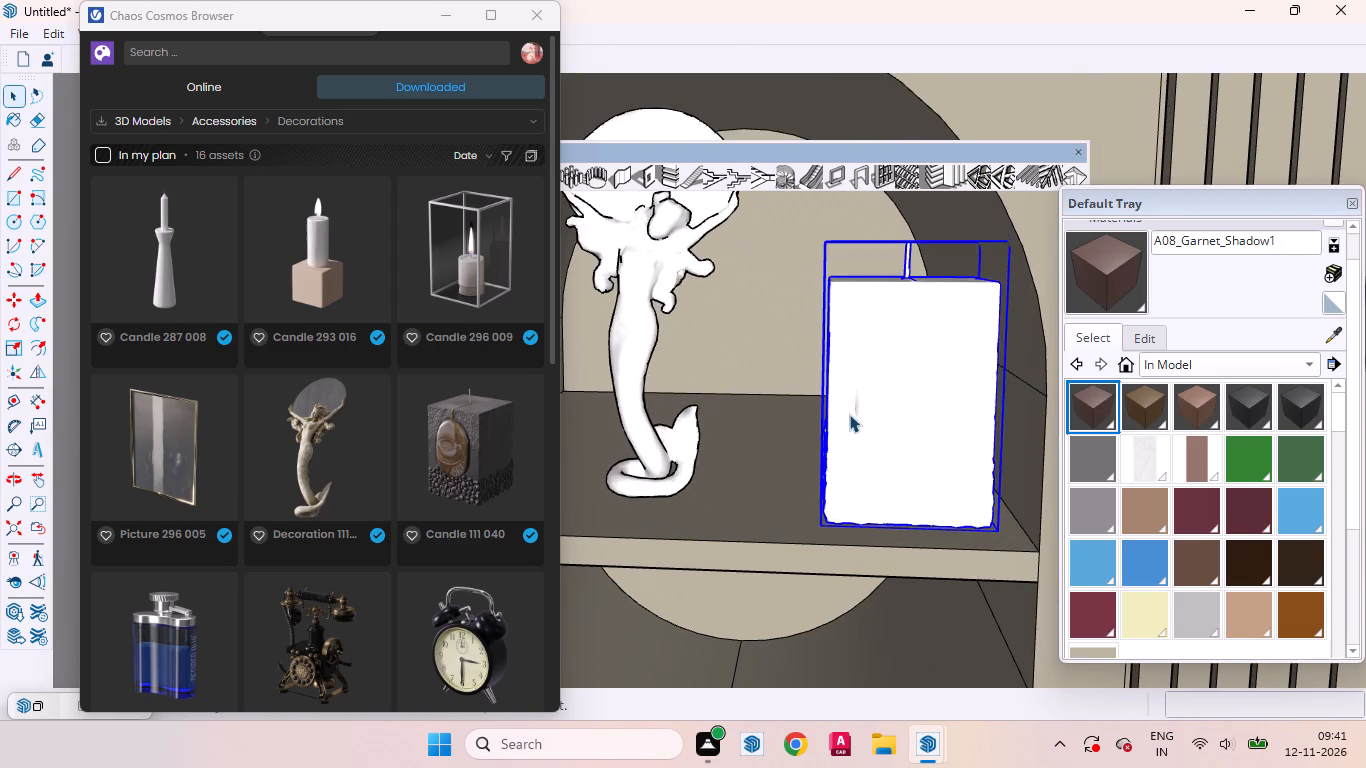
scroll(822, 413, down, 3)
middle_drag(767, 478, 915, 611)
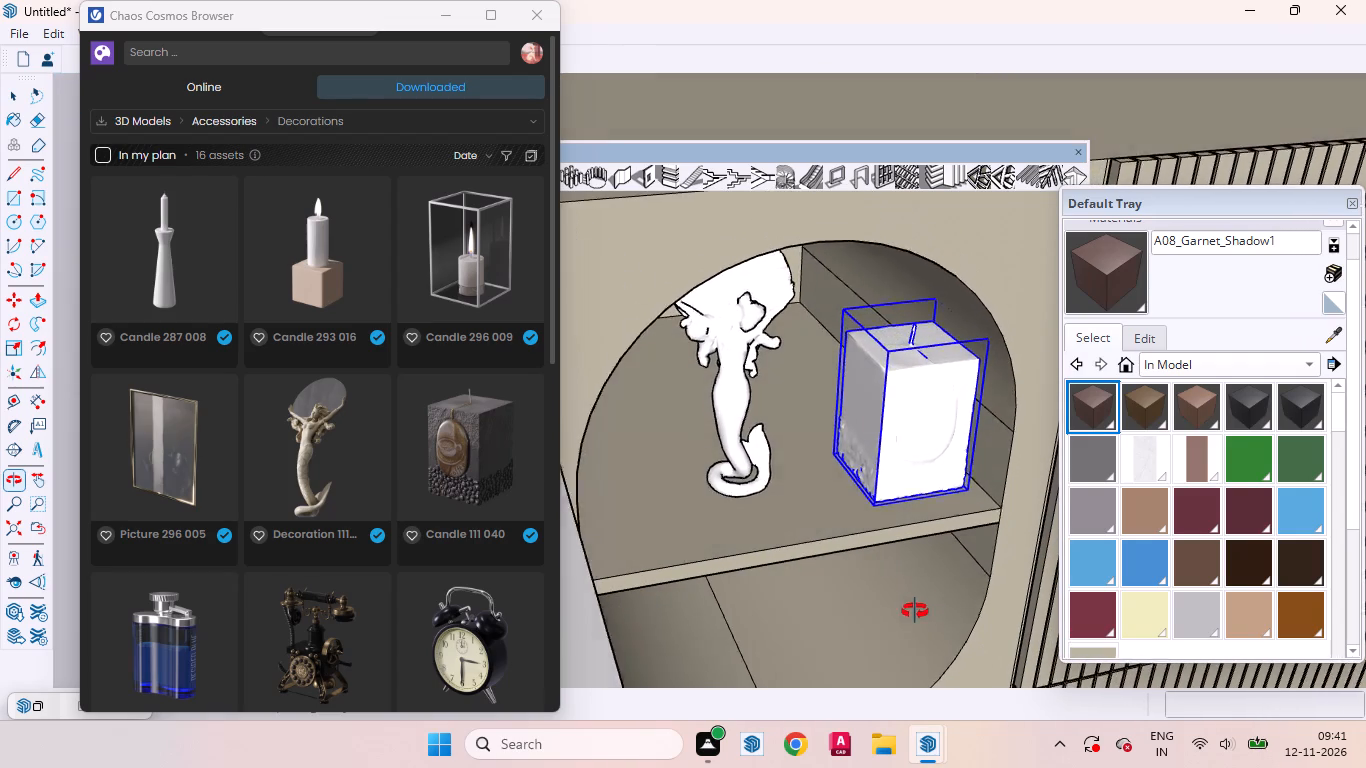
middle_drag(915, 611, 899, 613)
key(m)
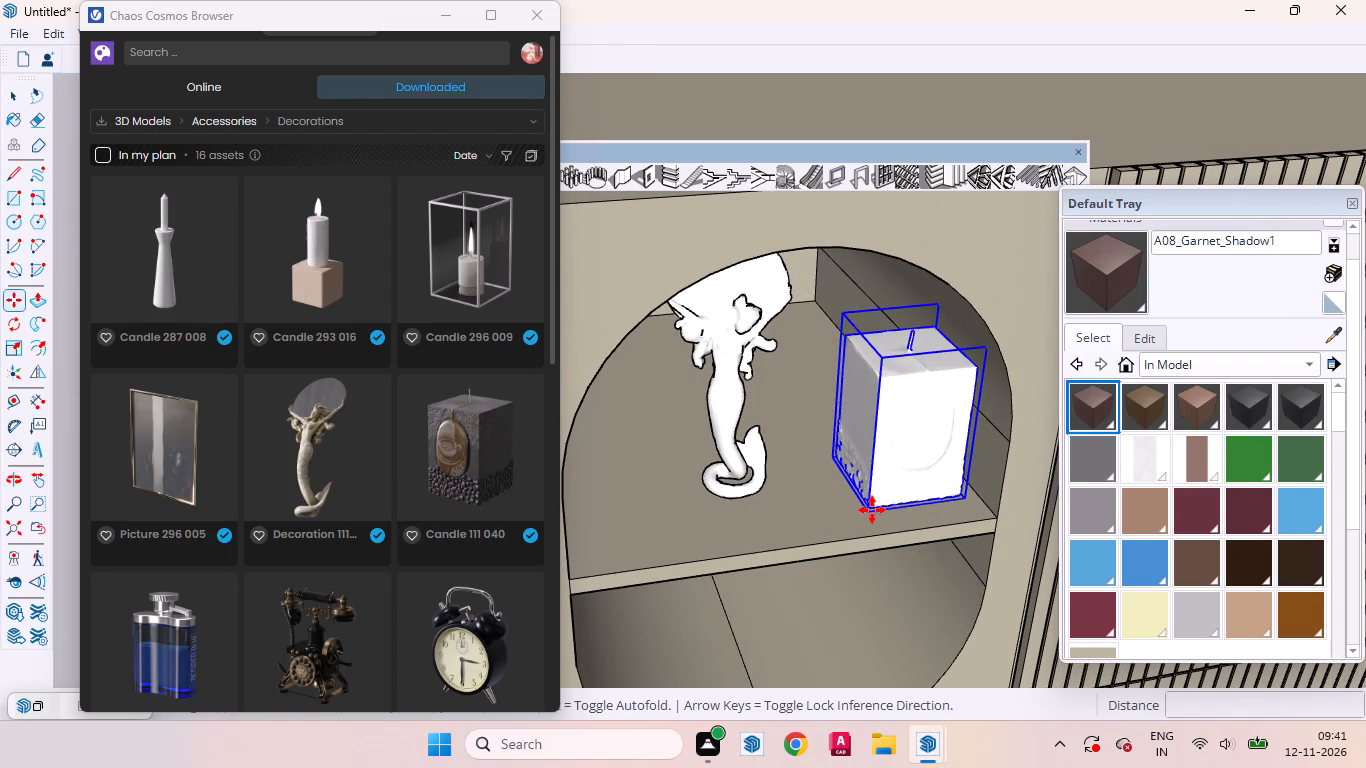
click(872, 510)
click(862, 492)
key(space)
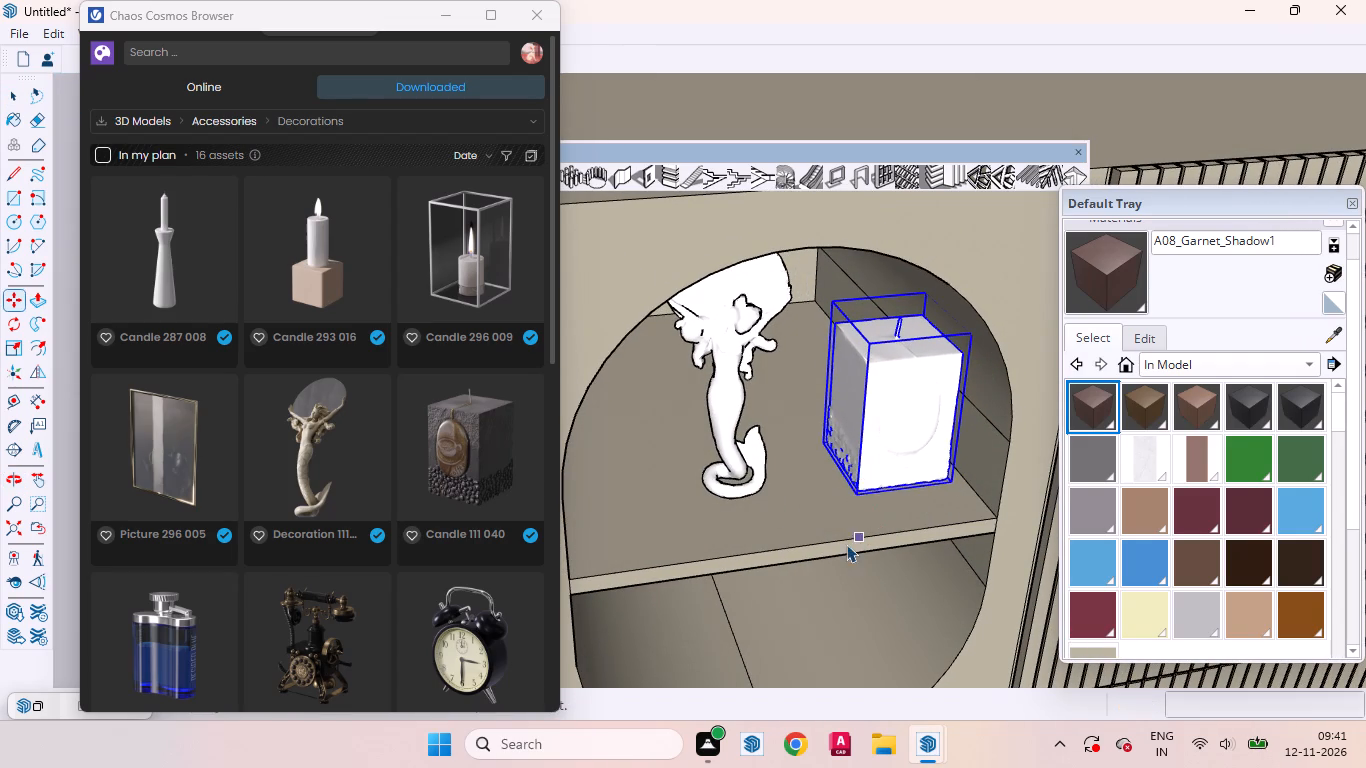
Move the square candle about 15/16" sideways along the top niche's shelf, towards the mermaid figurine.
scroll(815, 551, down, 8)
middle_drag(852, 555, 696, 399)
scroll(800, 489, up, 5)
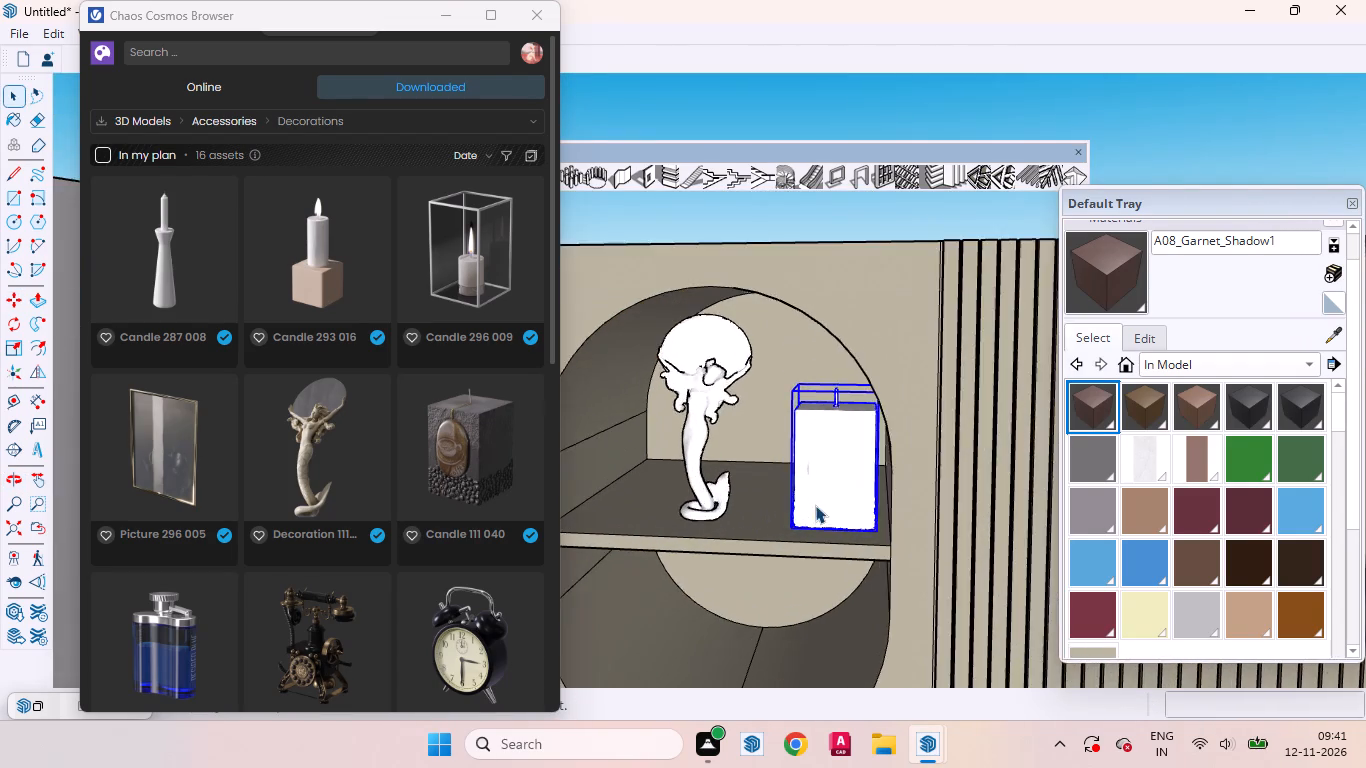
scroll(815, 505, up, 3)
middle_drag(841, 531, 886, 539)
key(m)
scroll(878, 544, up, 4)
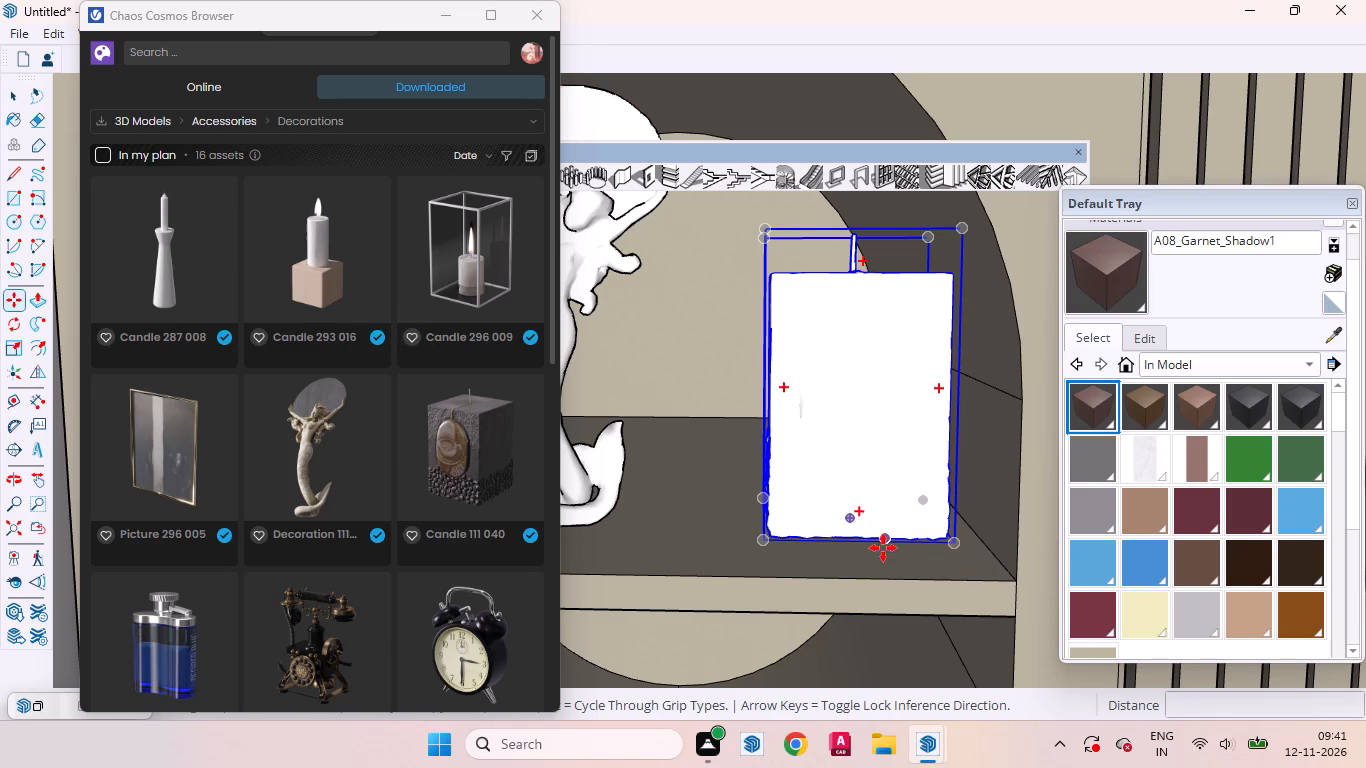
click(862, 539)
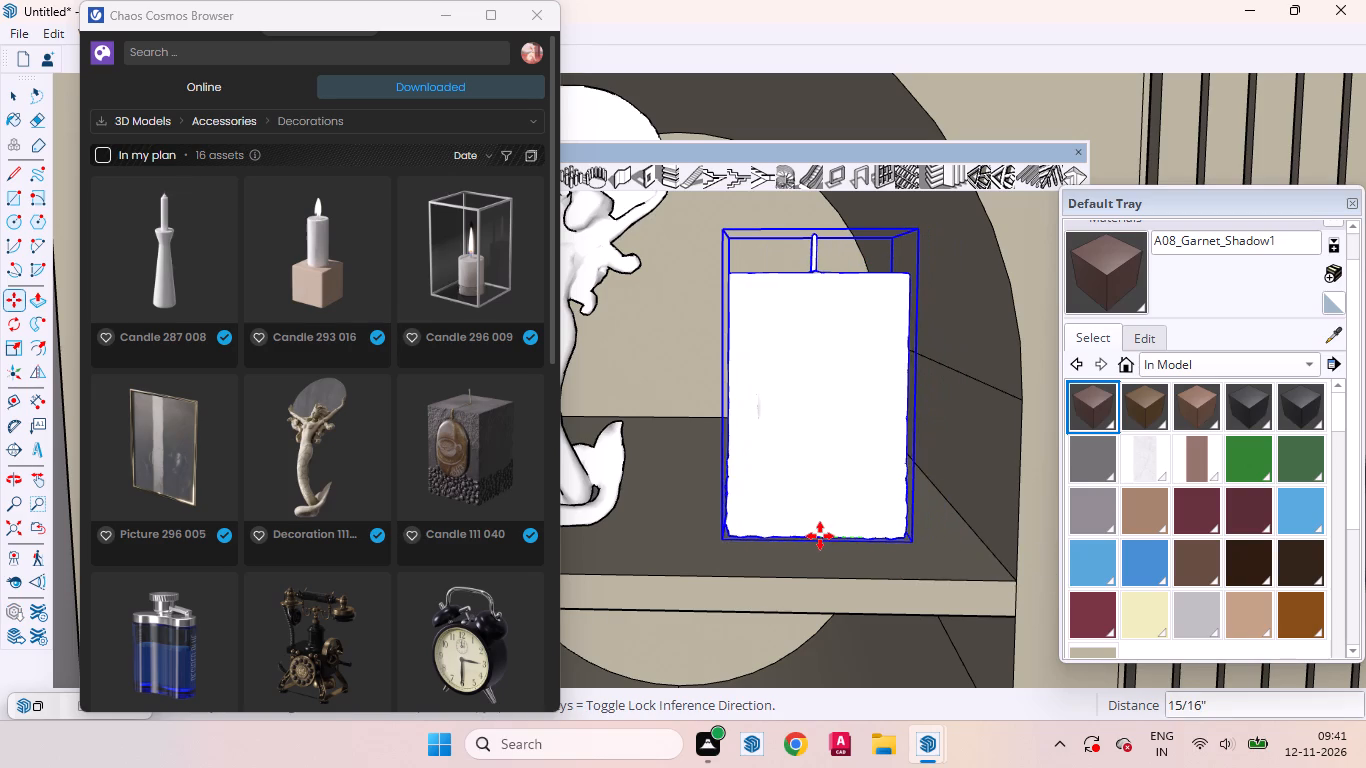
click(817, 536)
key(space)
Deselect the candle and examine its placement in the top niche and the decorated niches below.
scroll(849, 473, up, 5)
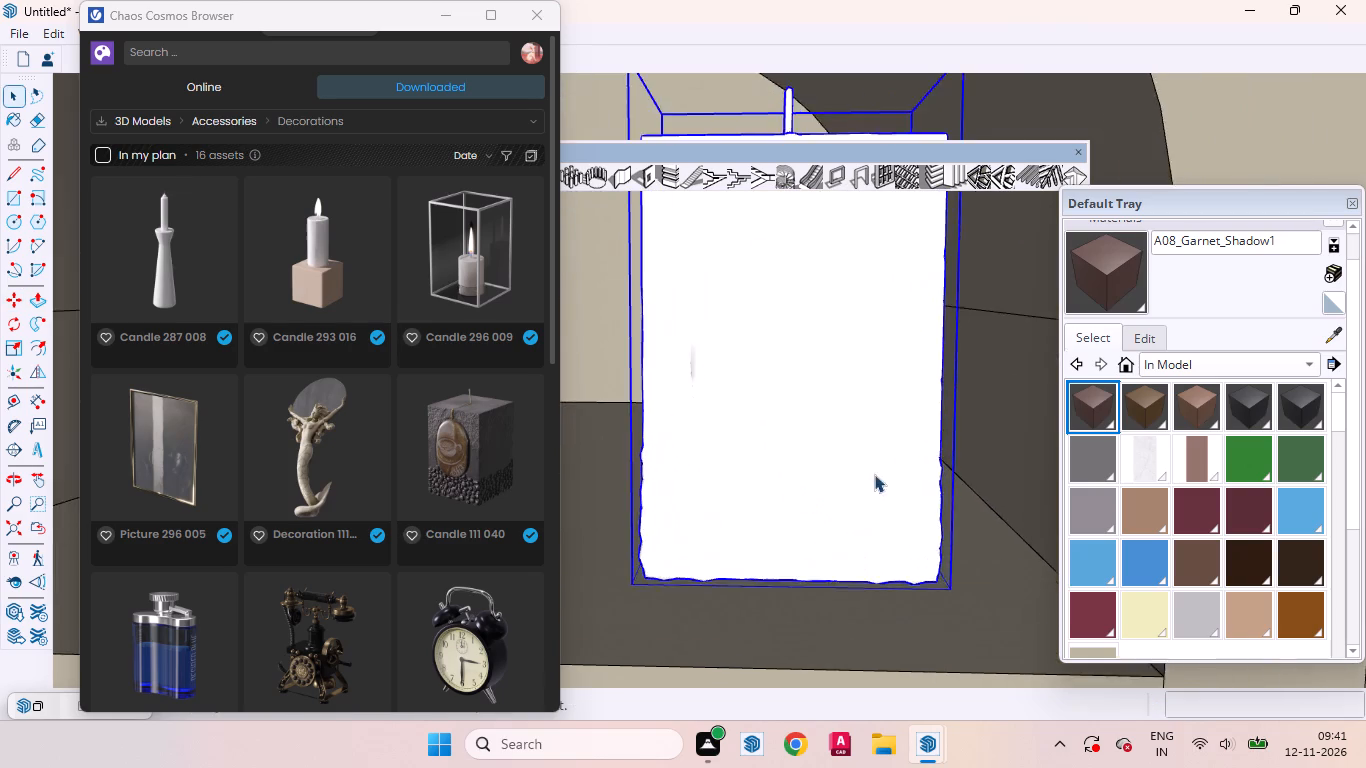
middle_drag(873, 480, 819, 554)
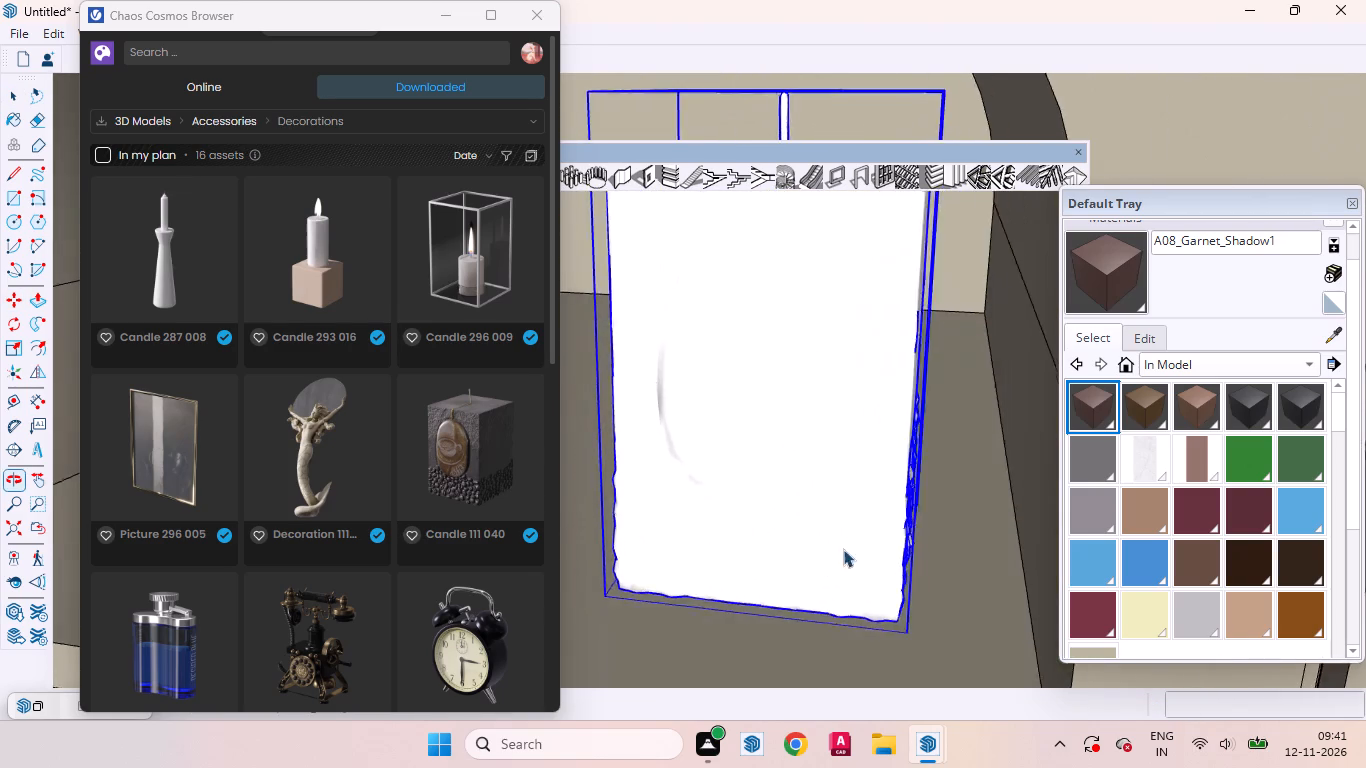
scroll(878, 539, down, 20)
scroll(878, 539, down, 1)
click(821, 272)
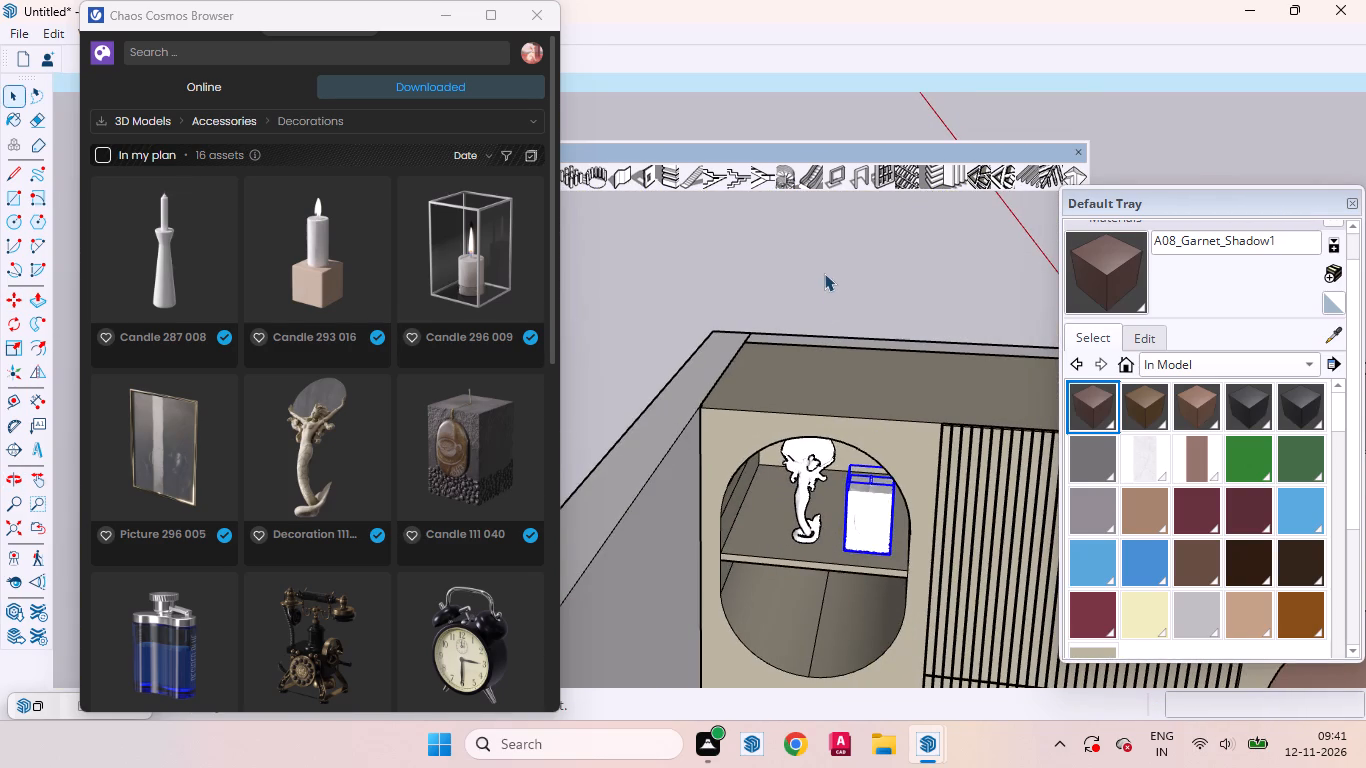
scroll(846, 336, down, 6)
scroll(862, 349, up, 1)
scroll(867, 354, down, 2)
middle_drag(837, 466, 854, 436)
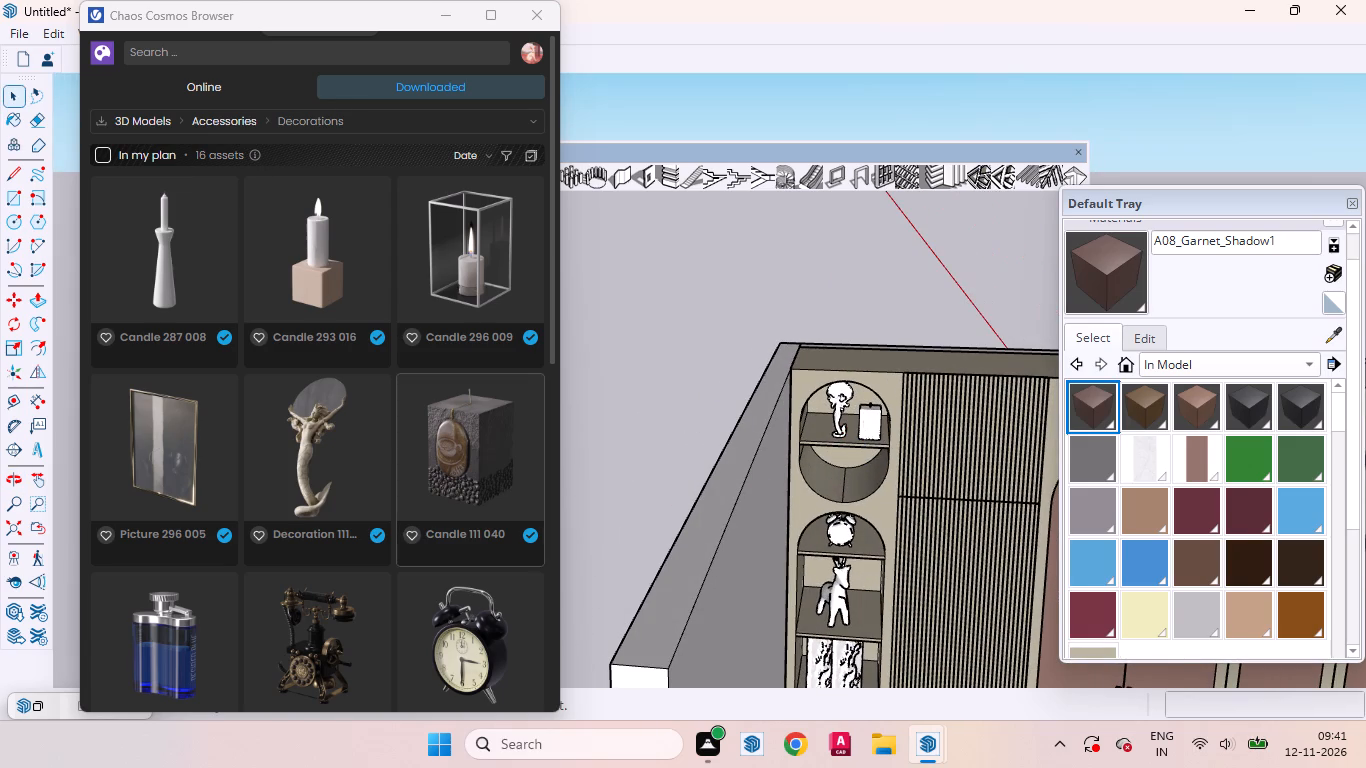
Look through the downloaded Chaos Cosmos decorations for another piece for the wardrobe niches.
scroll(519, 531, down, 6)
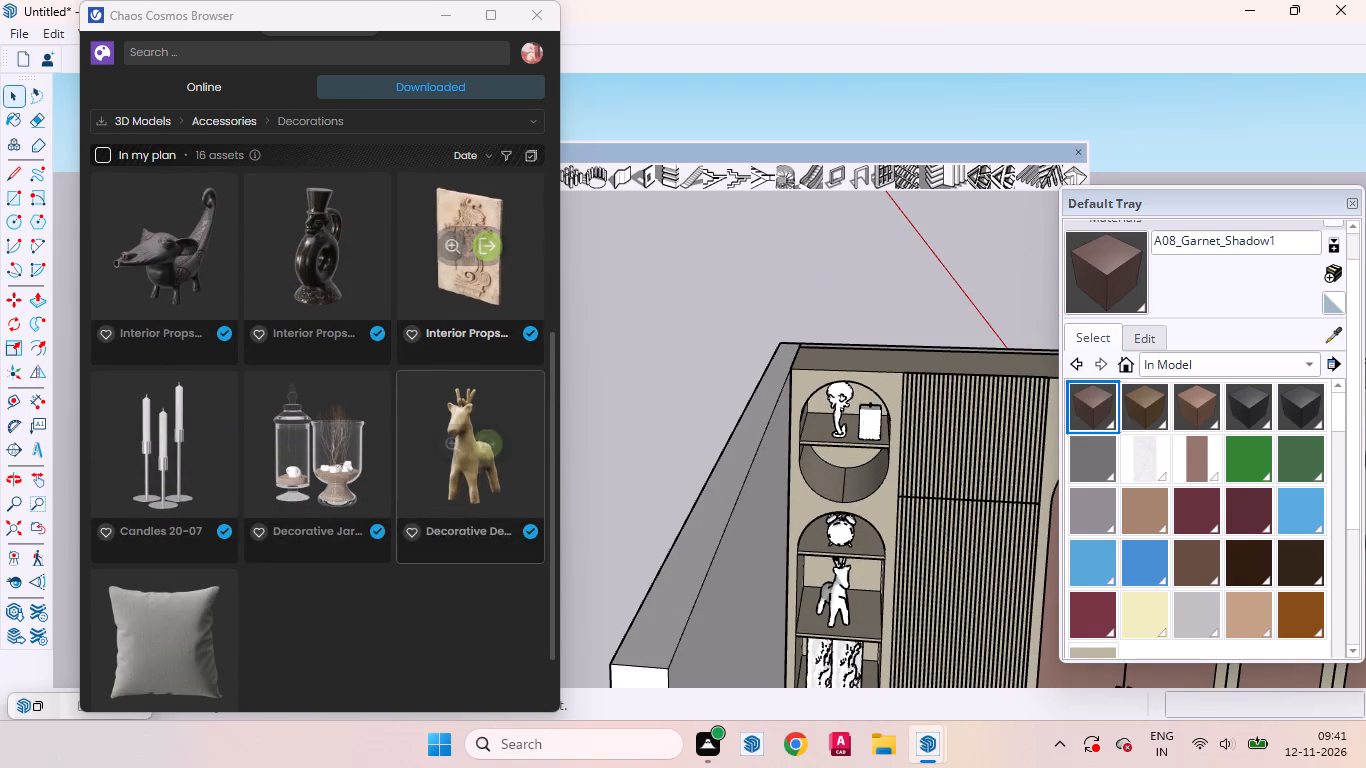
scroll(386, 528, down, 2)
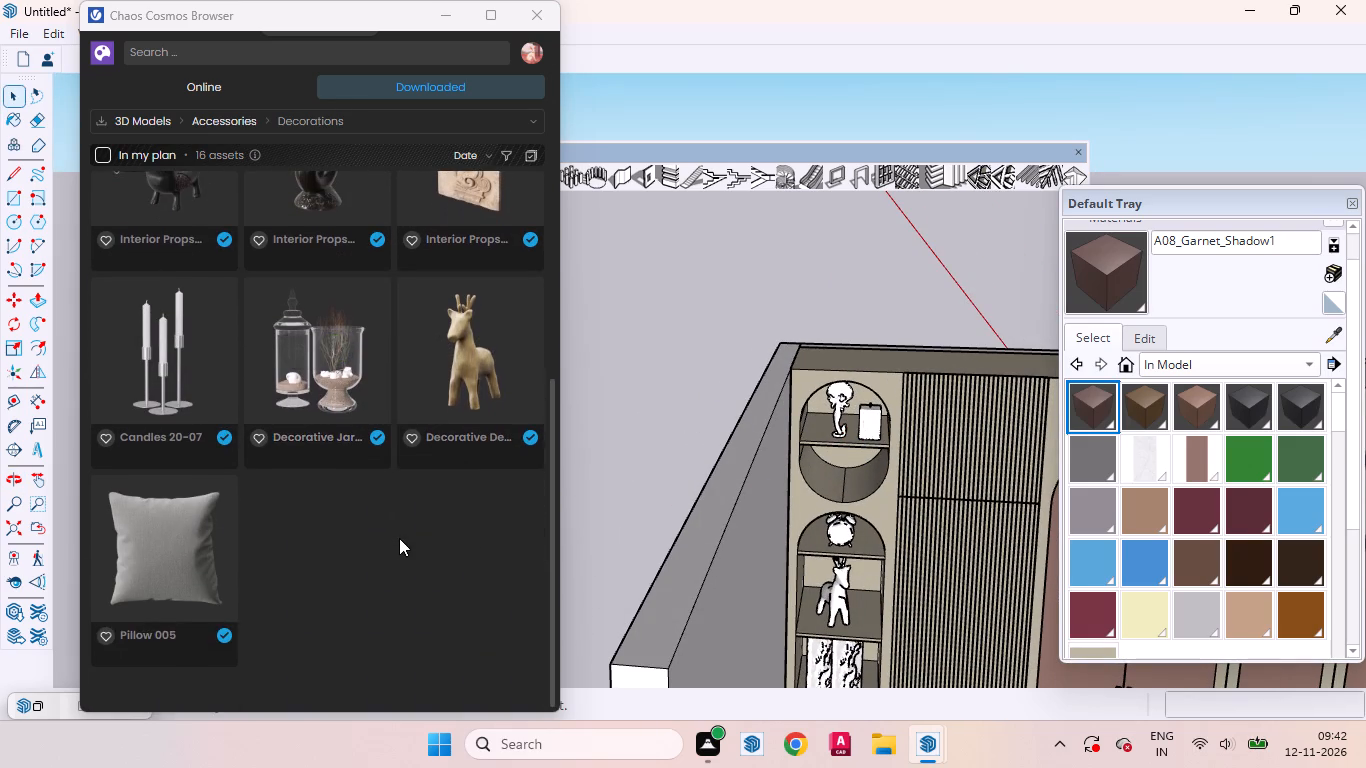
scroll(399, 538, up, 14)
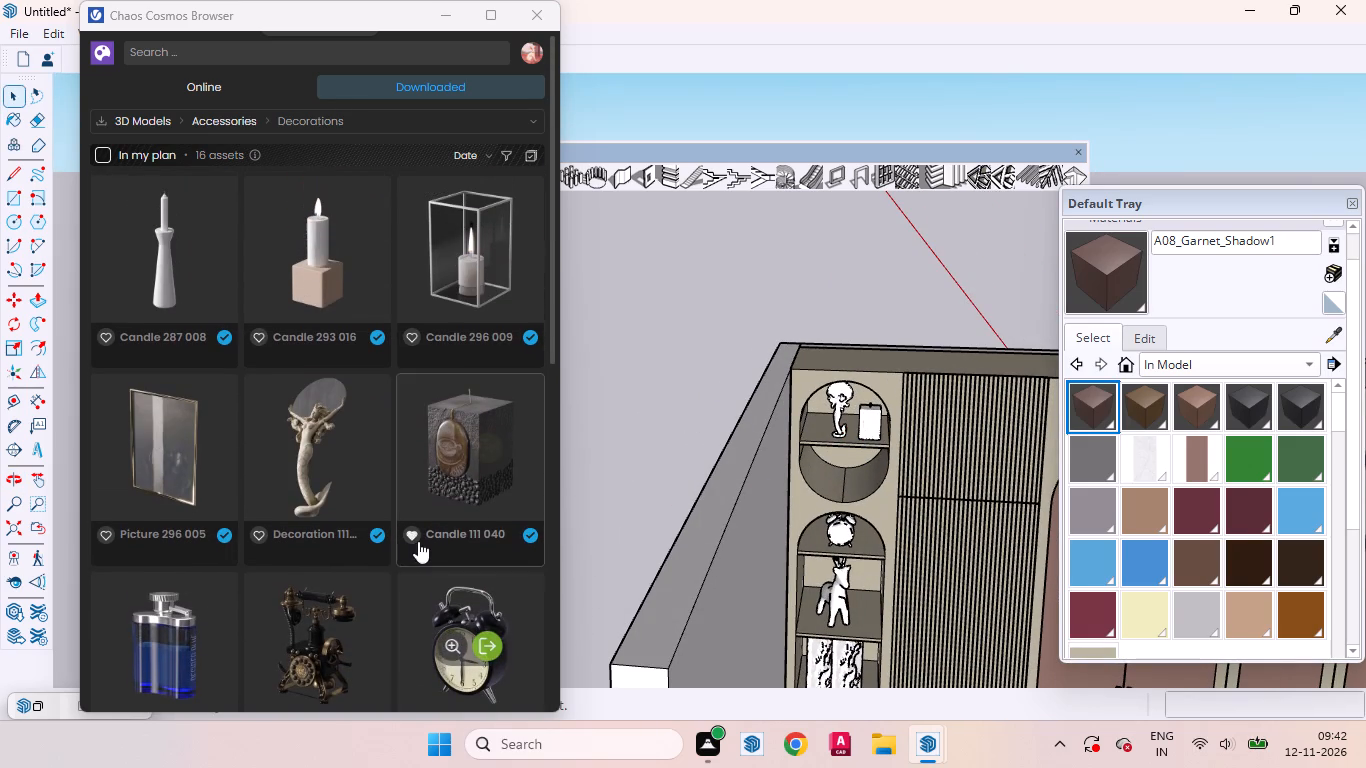
scroll(418, 541, up, 2)
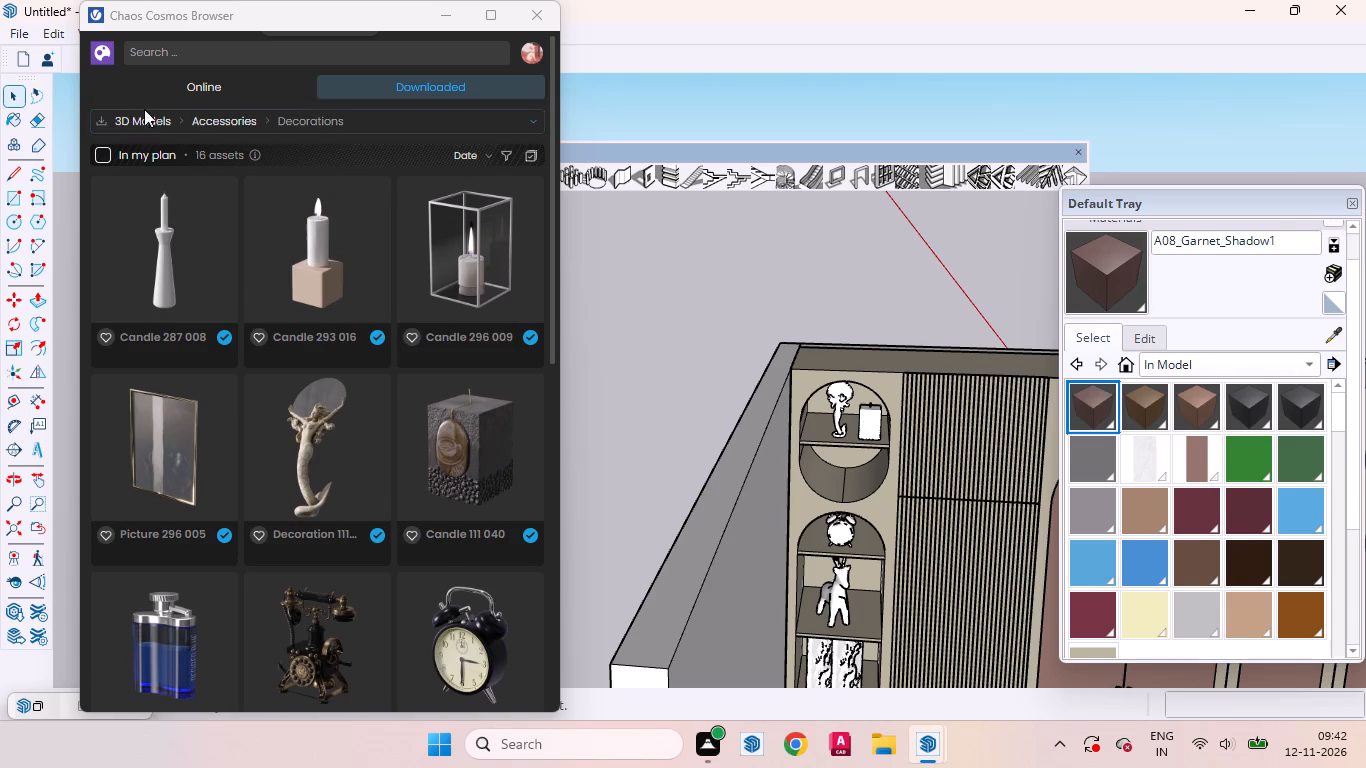
Look through the online Chaos Cosmos decorations for another piece for the wardrobe niches.
click(201, 91)
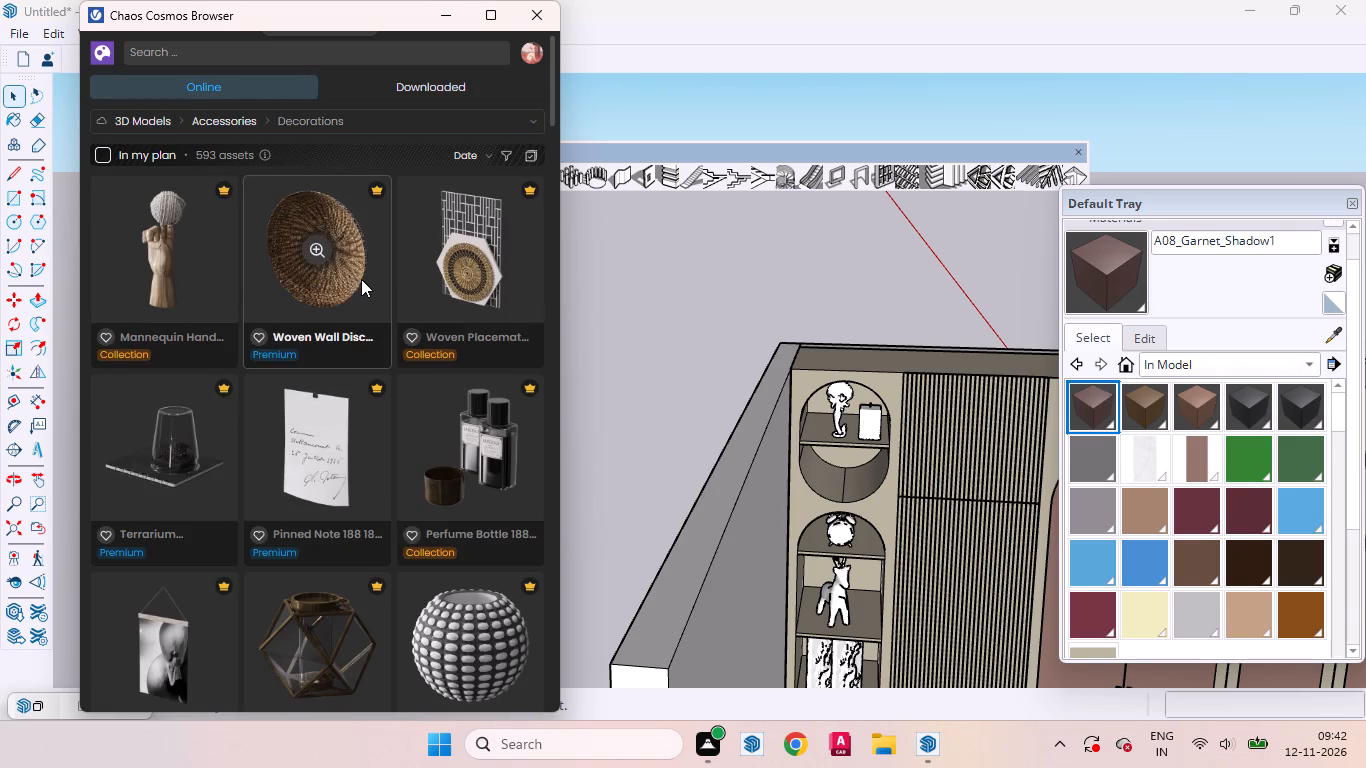
scroll(341, 304, down, 2)
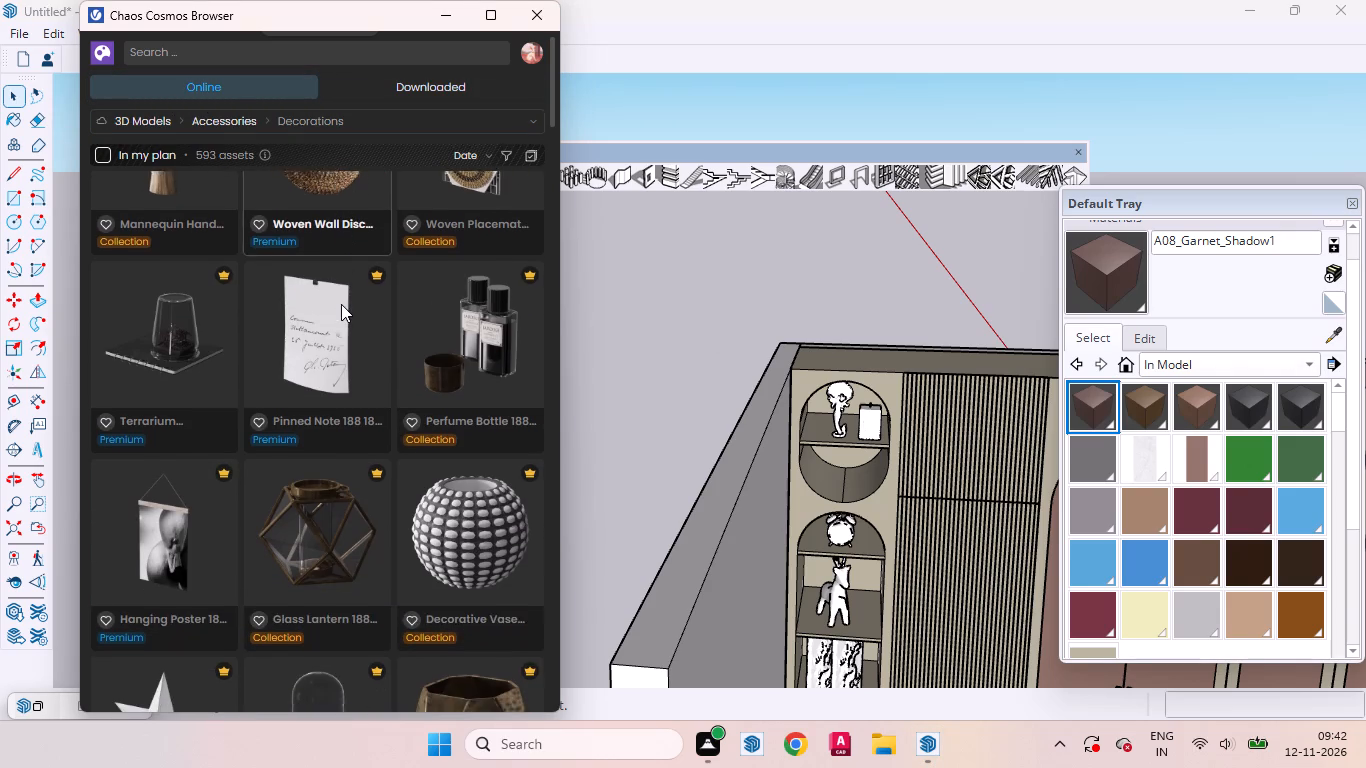
scroll(341, 304, down, 6)
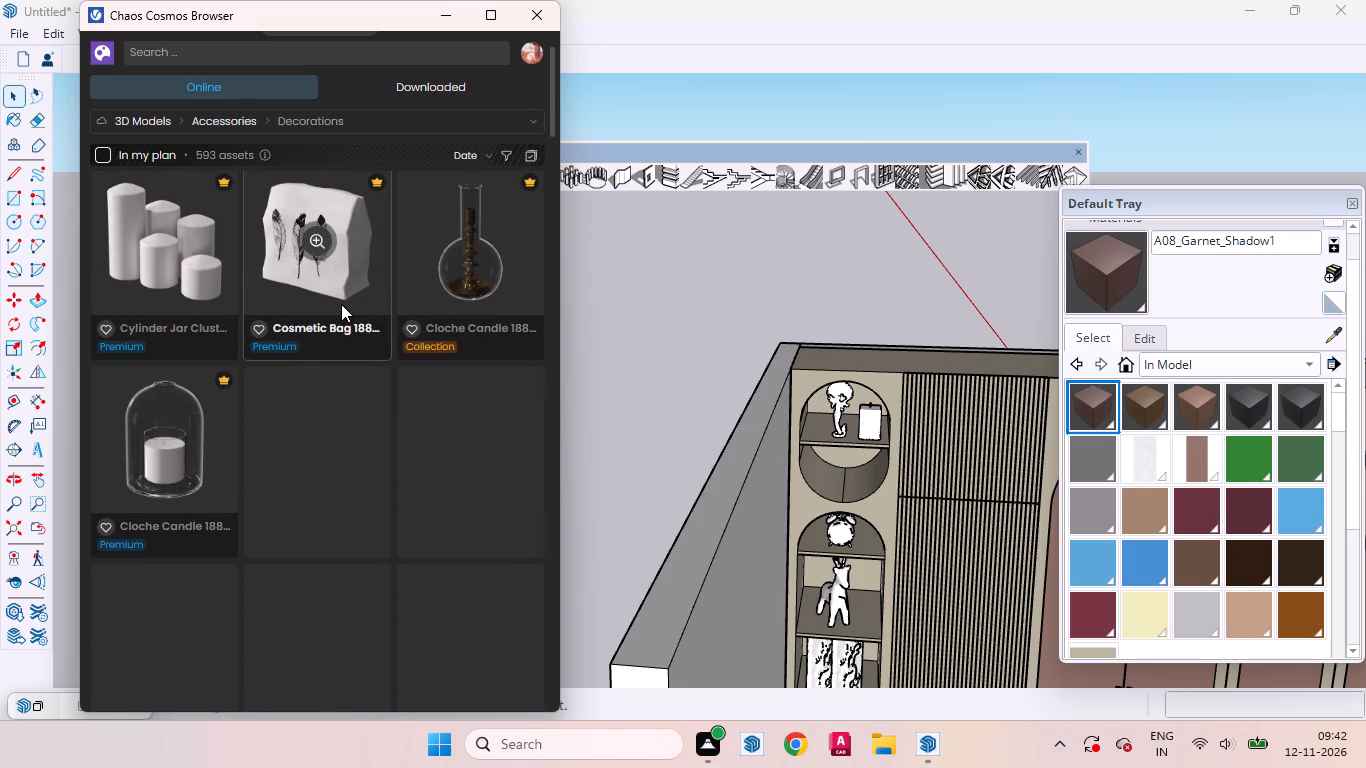
scroll(341, 304, down, 3)
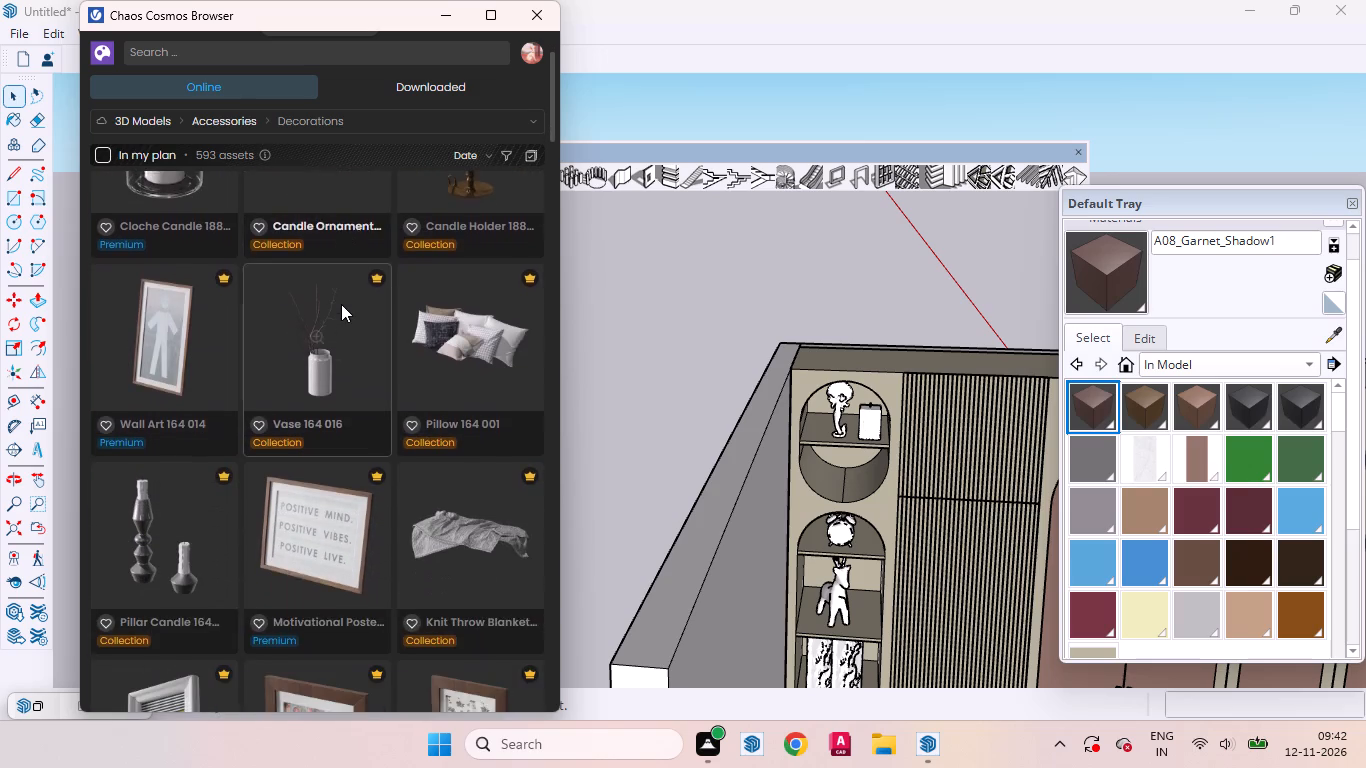
scroll(341, 305, down, 6)
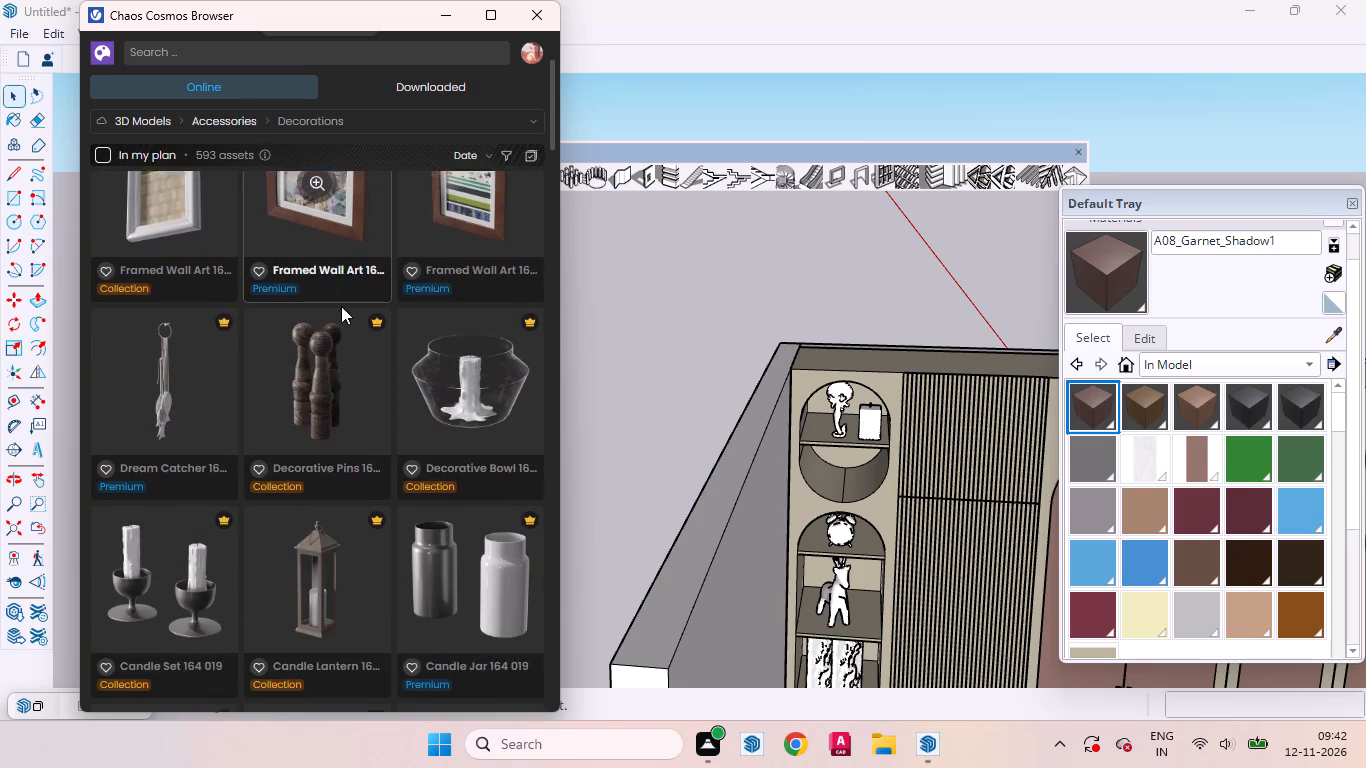
scroll(341, 306, down, 5)
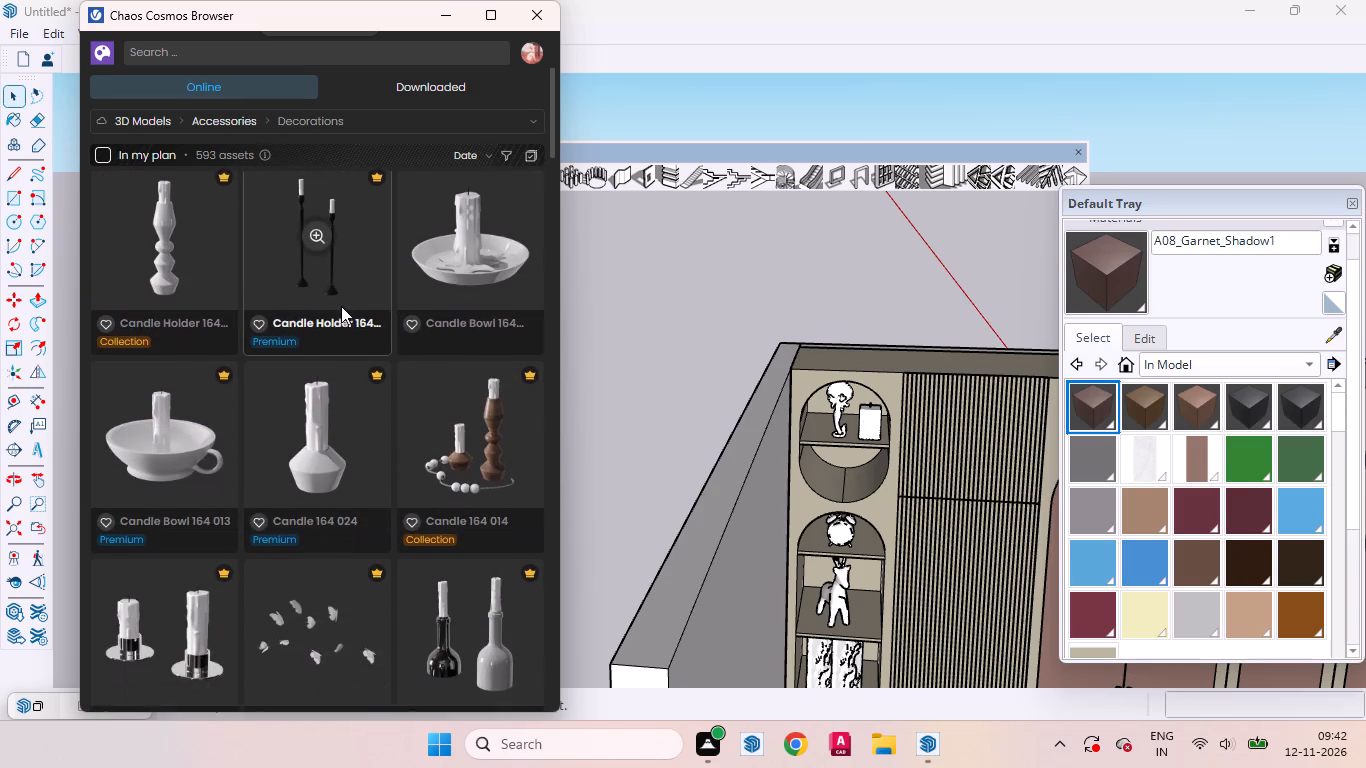
scroll(341, 306, down, 6)
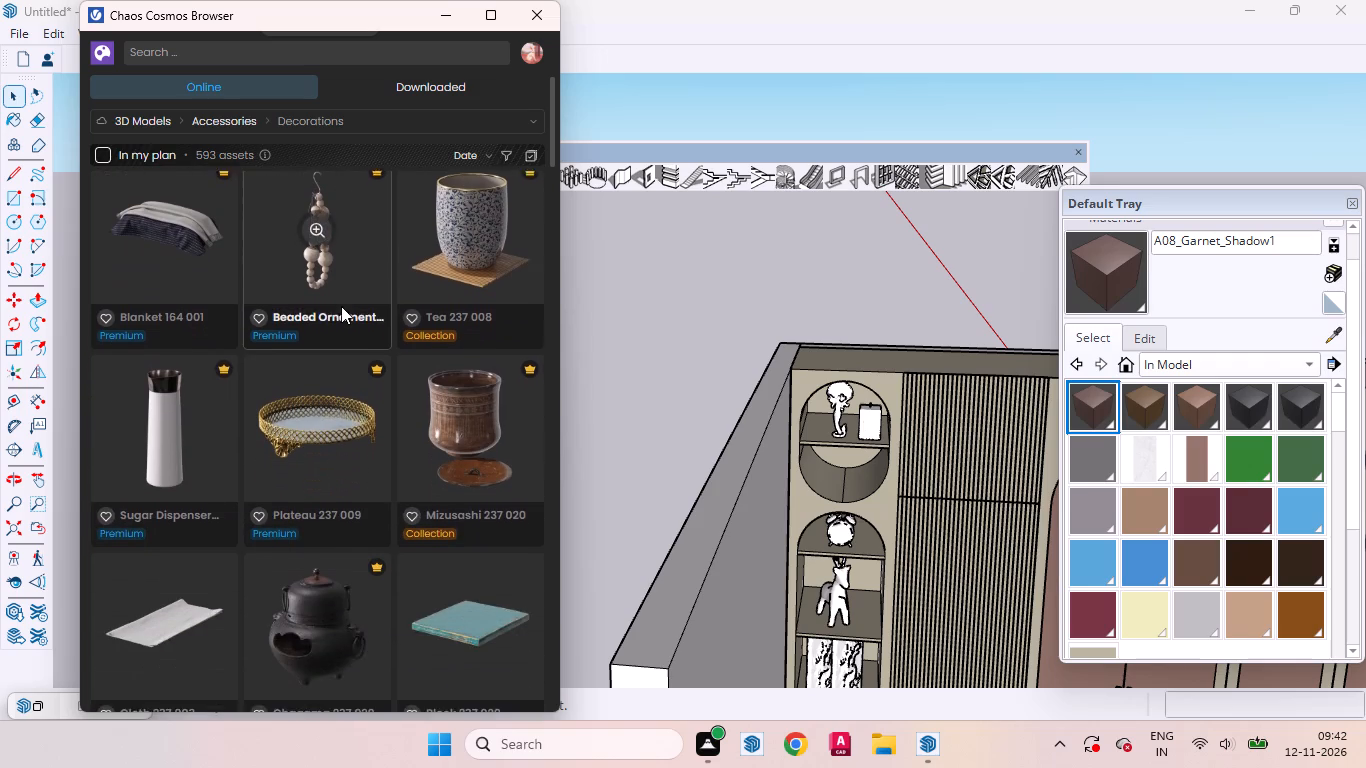
scroll(341, 306, down, 4)
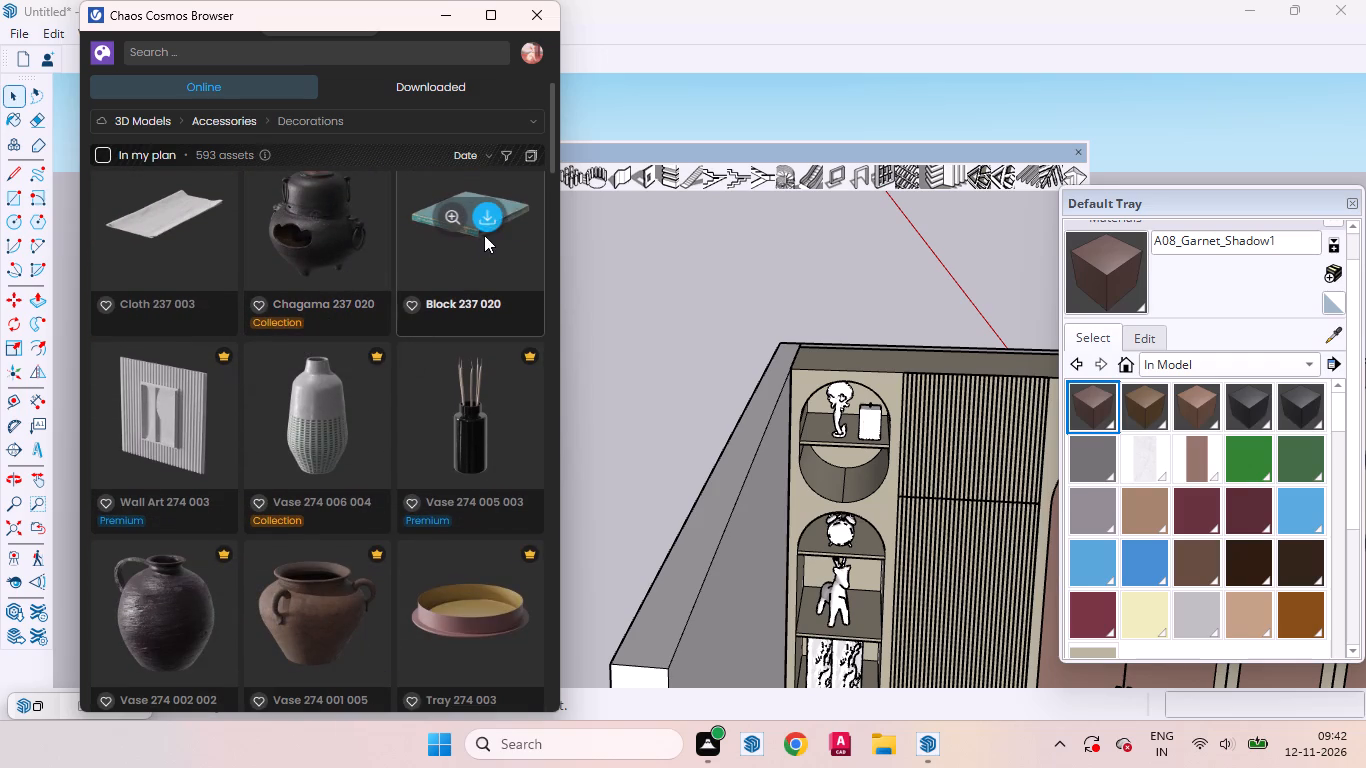
Download the Block 237 020 decoration and place it on the marble floor in front of the wardrobe.
click(486, 219)
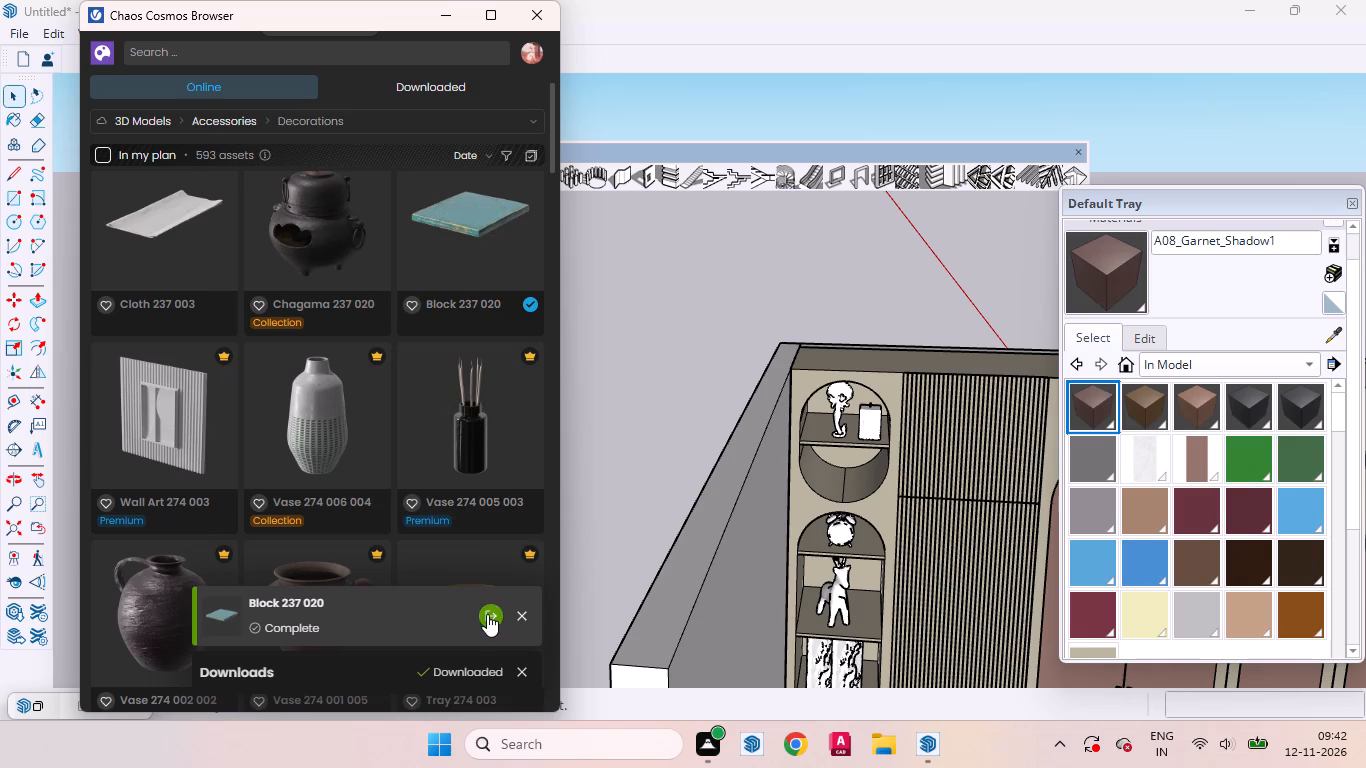
click(487, 615)
scroll(849, 512, up, 2)
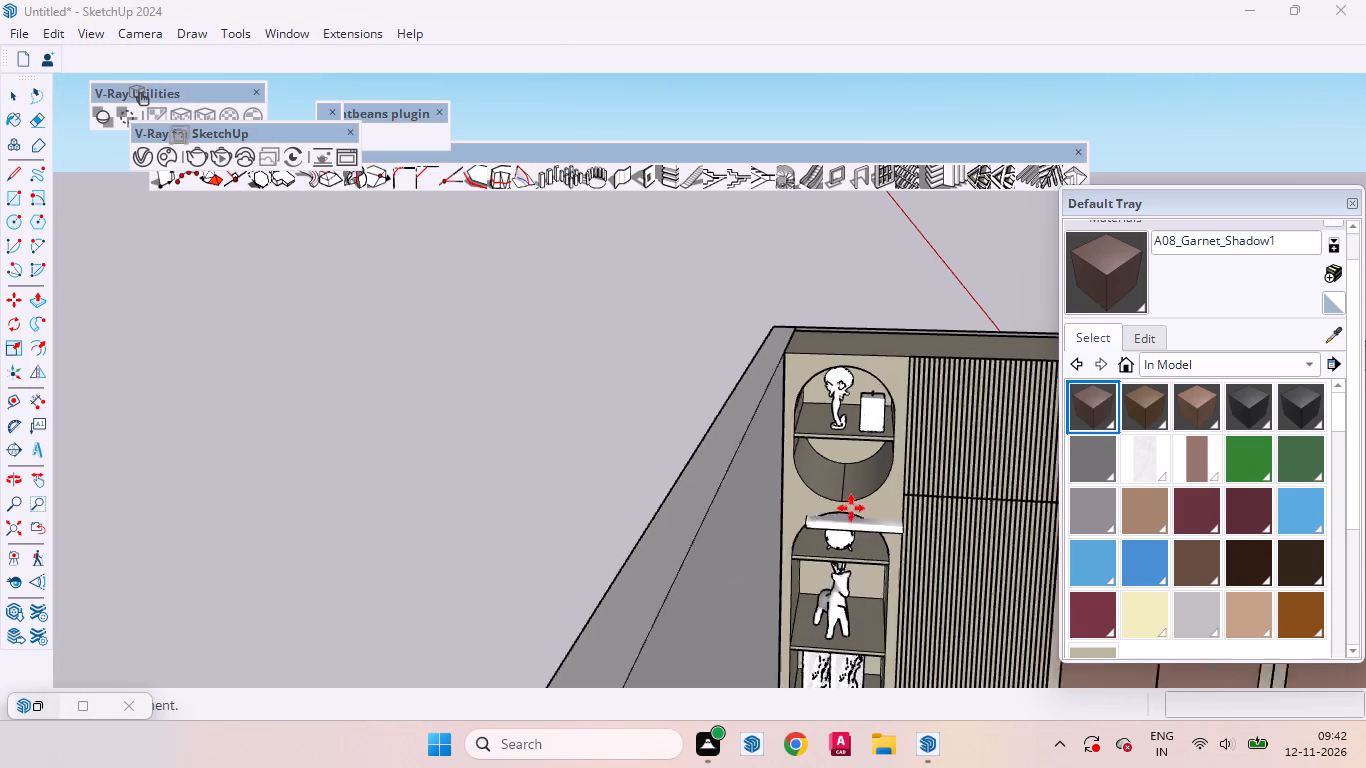
scroll(851, 508, up, 9)
scroll(844, 475, down, 5)
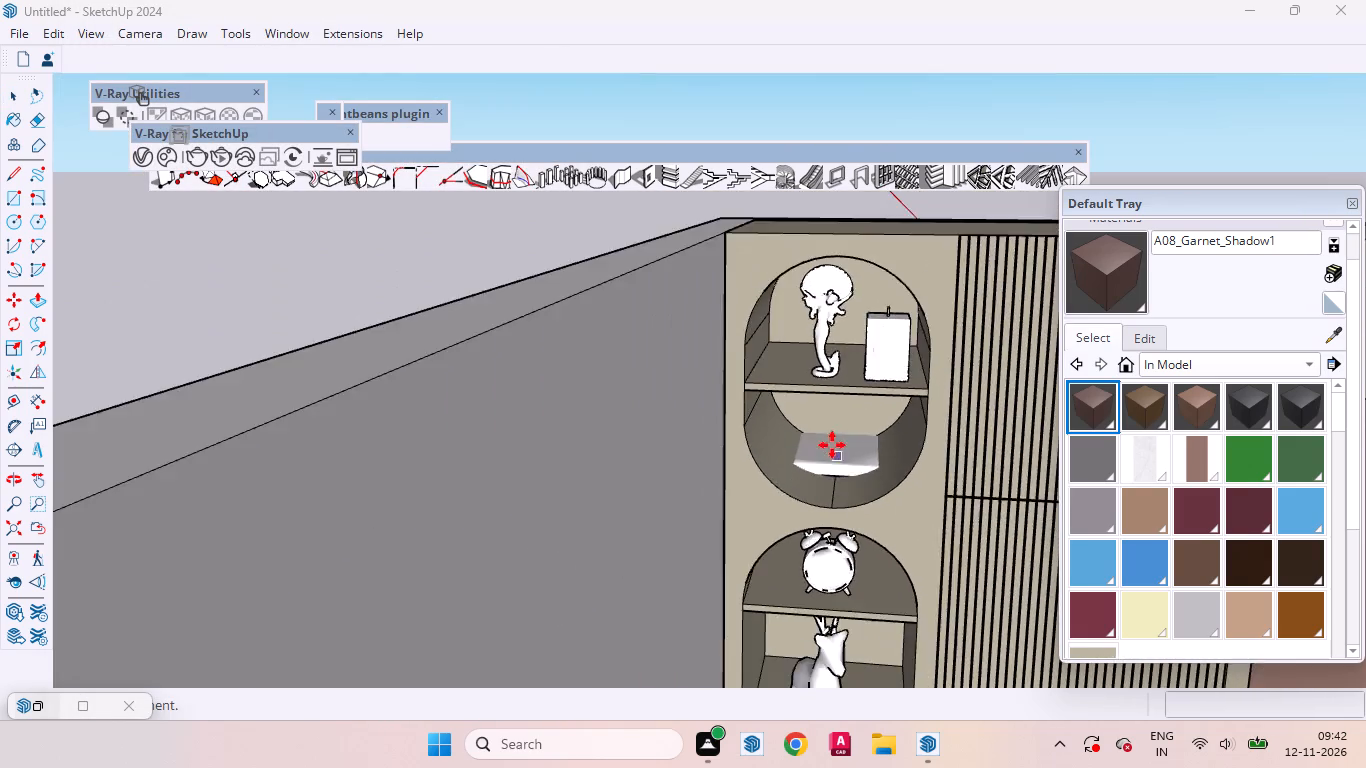
scroll(832, 445, down, 16)
scroll(775, 328, down, 5)
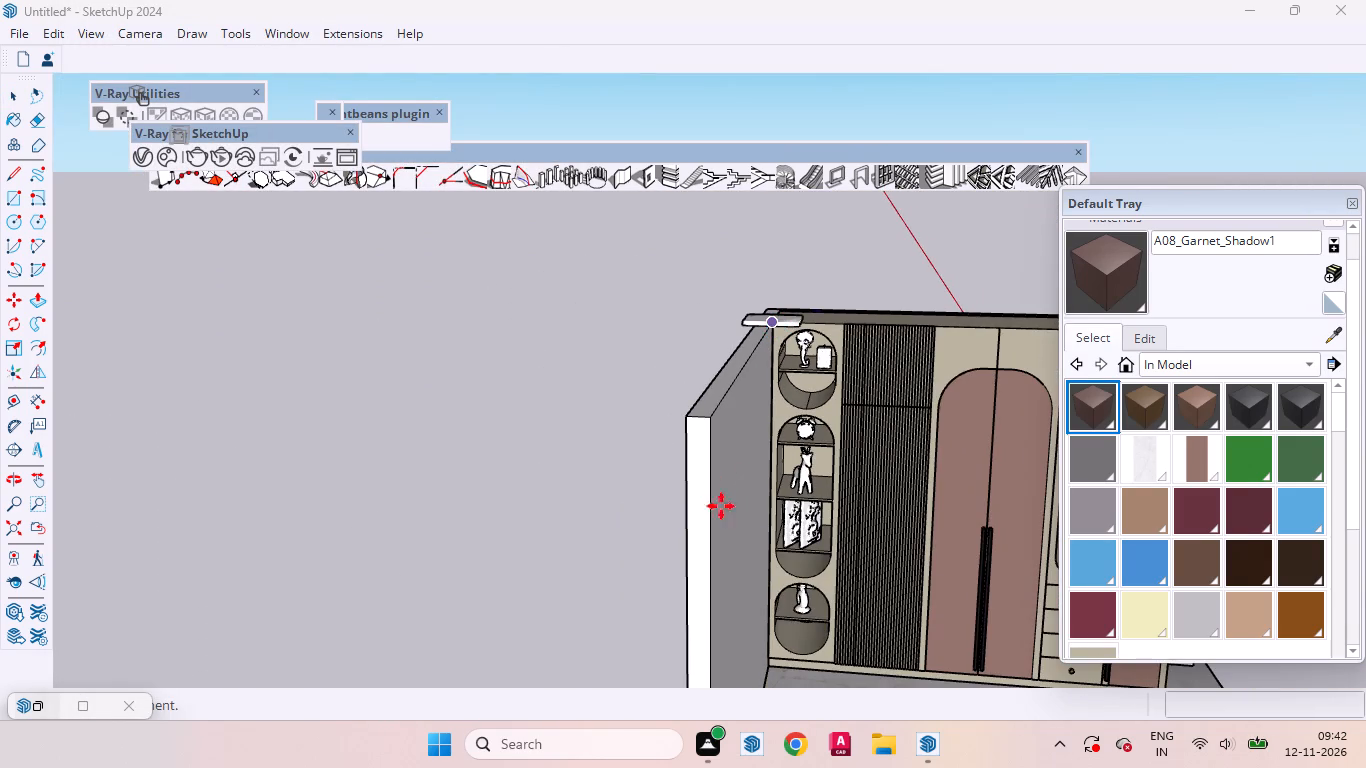
scroll(751, 509, down, 5)
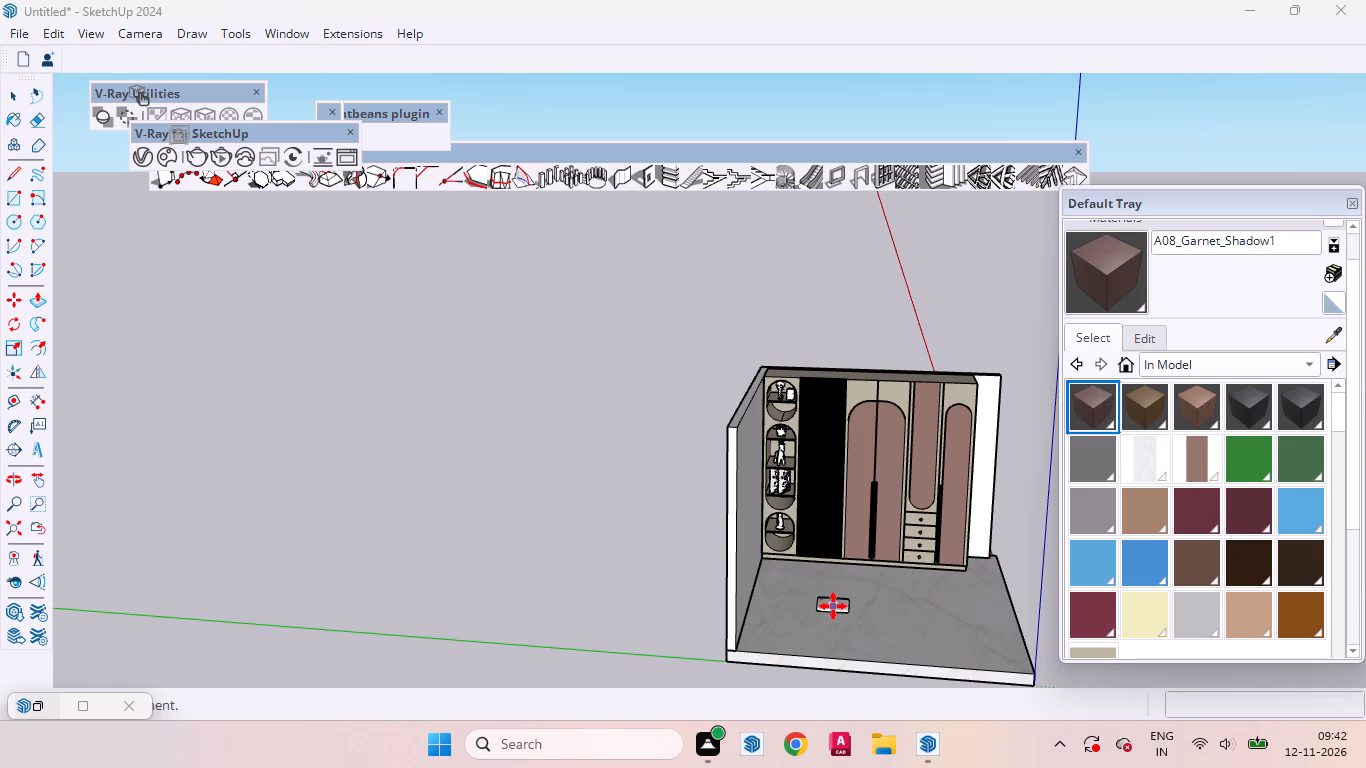
click(833, 606)
key(space)
Rotate the flat block about 86° around its bottom corner on the red axis so it stands upright.
scroll(865, 618, up, 13)
click(792, 588)
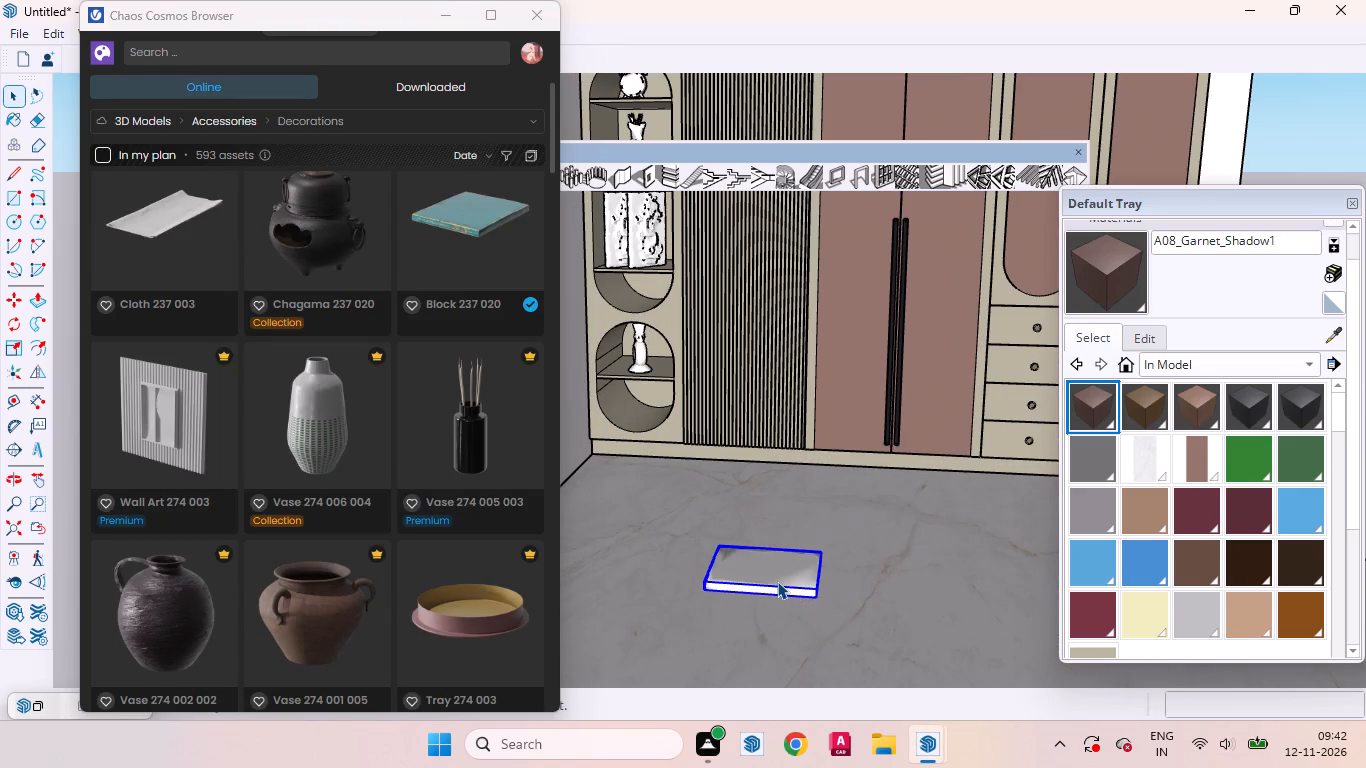
key(q)
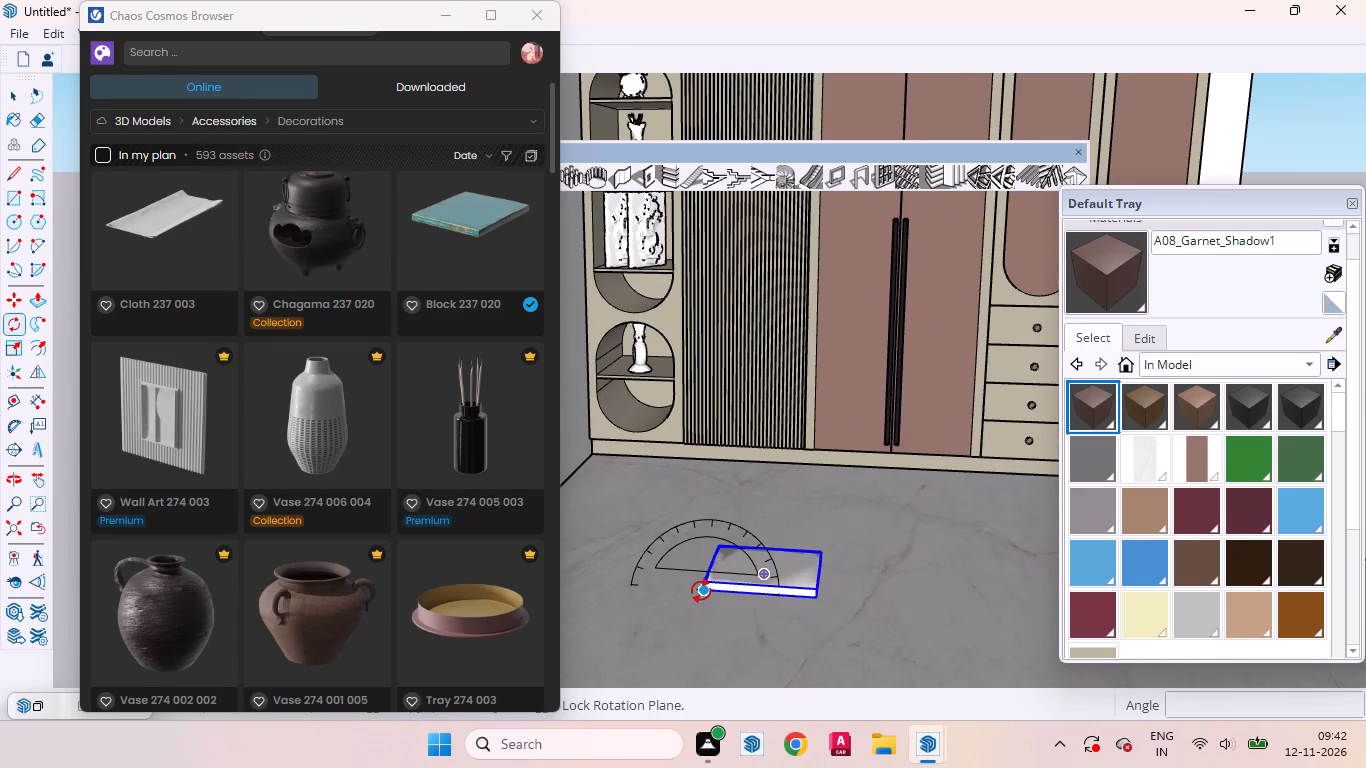
key(Right)
click(703, 590)
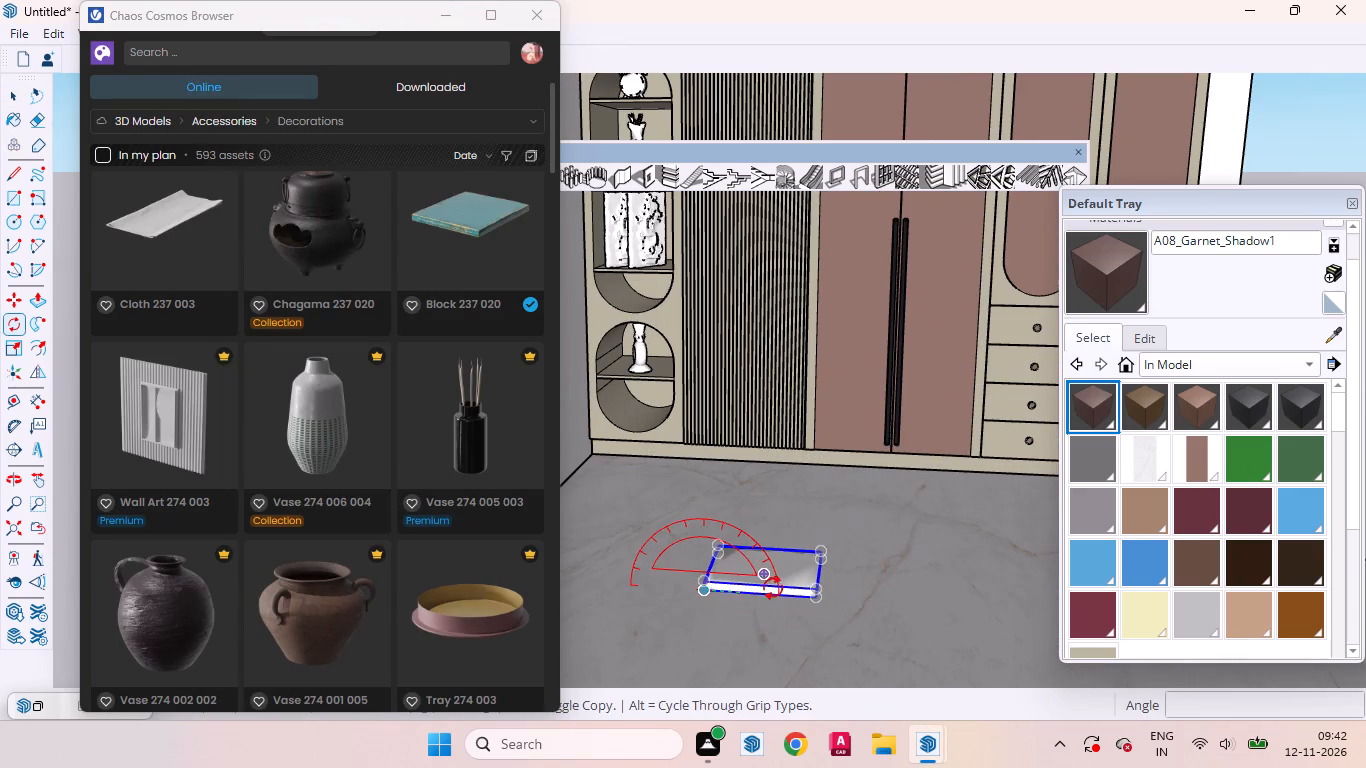
click(820, 596)
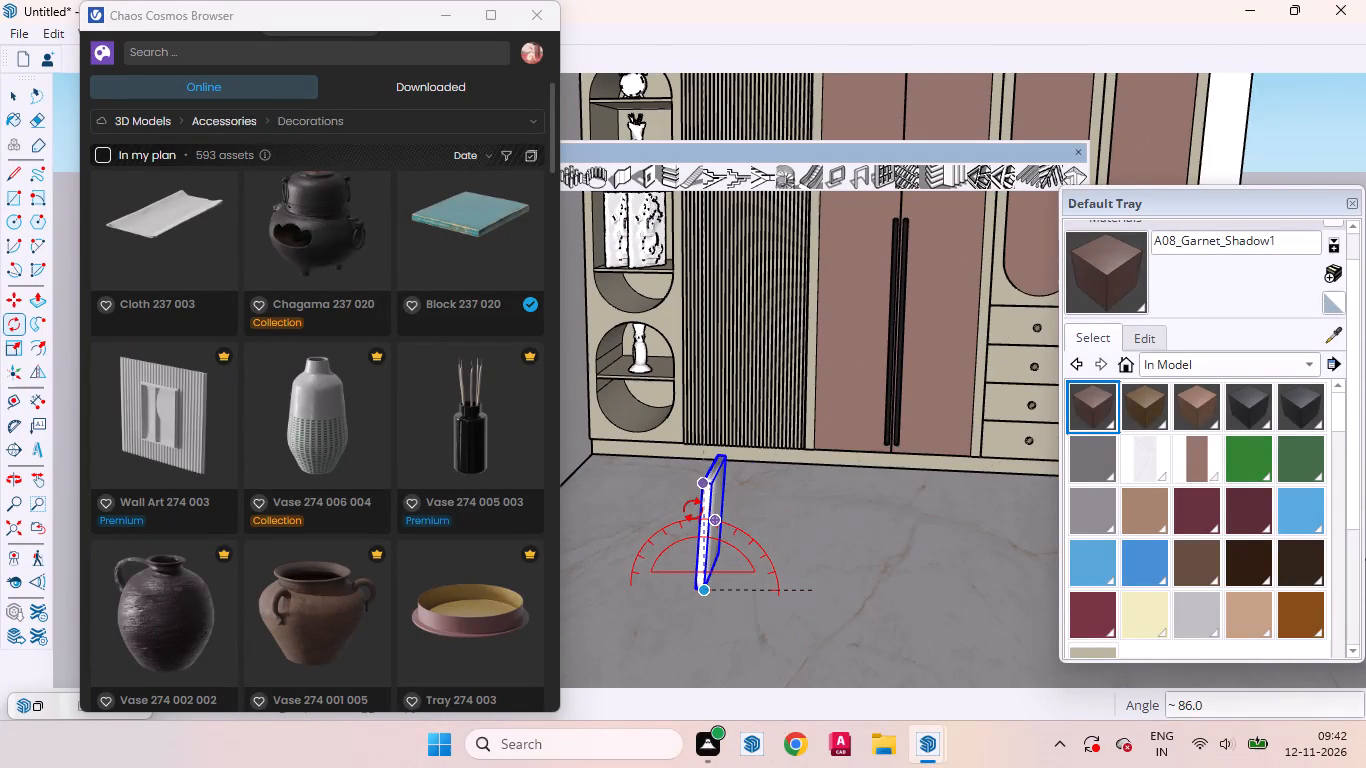
click(693, 510)
key(space)
Scale the standing block's height down to about 0.70.
scroll(812, 479, down, 3)
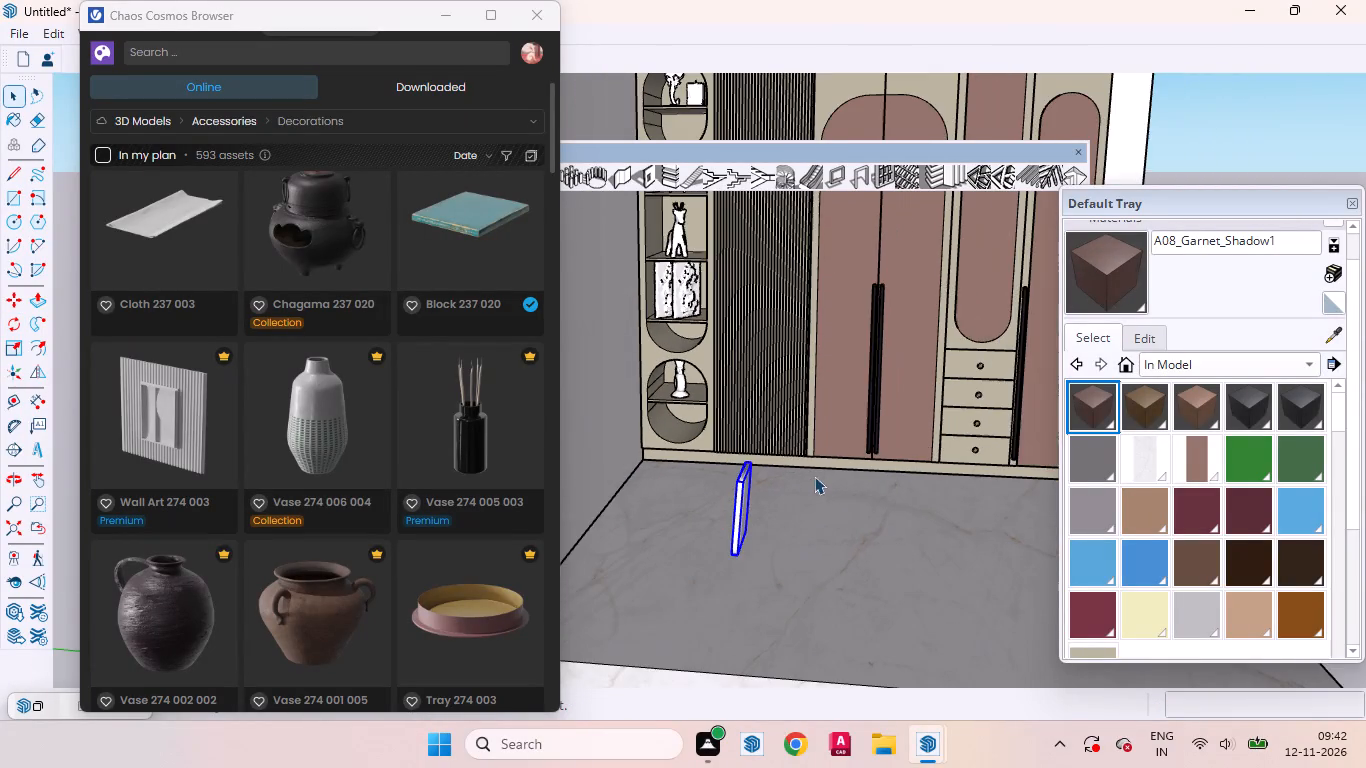
middle_drag(725, 587, 644, 563)
key(s)
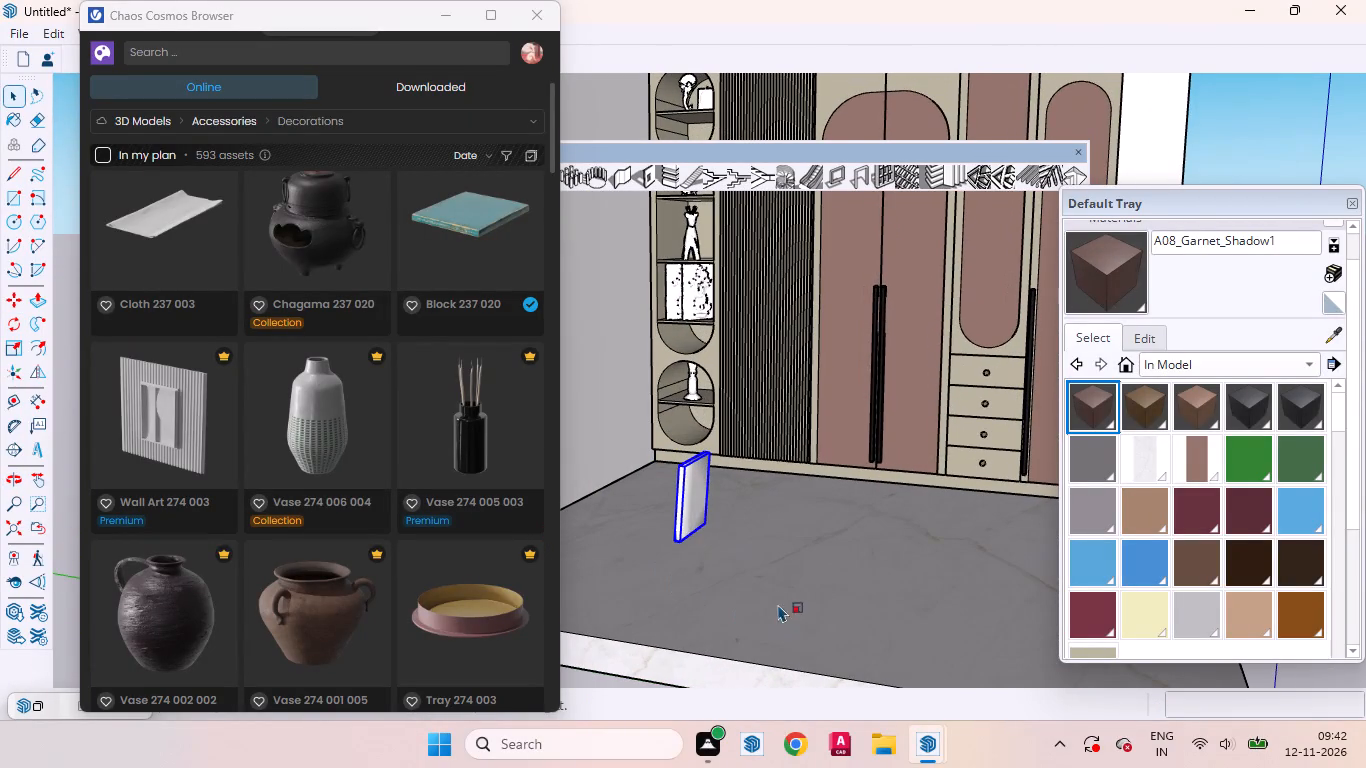
drag(710, 445, 702, 479)
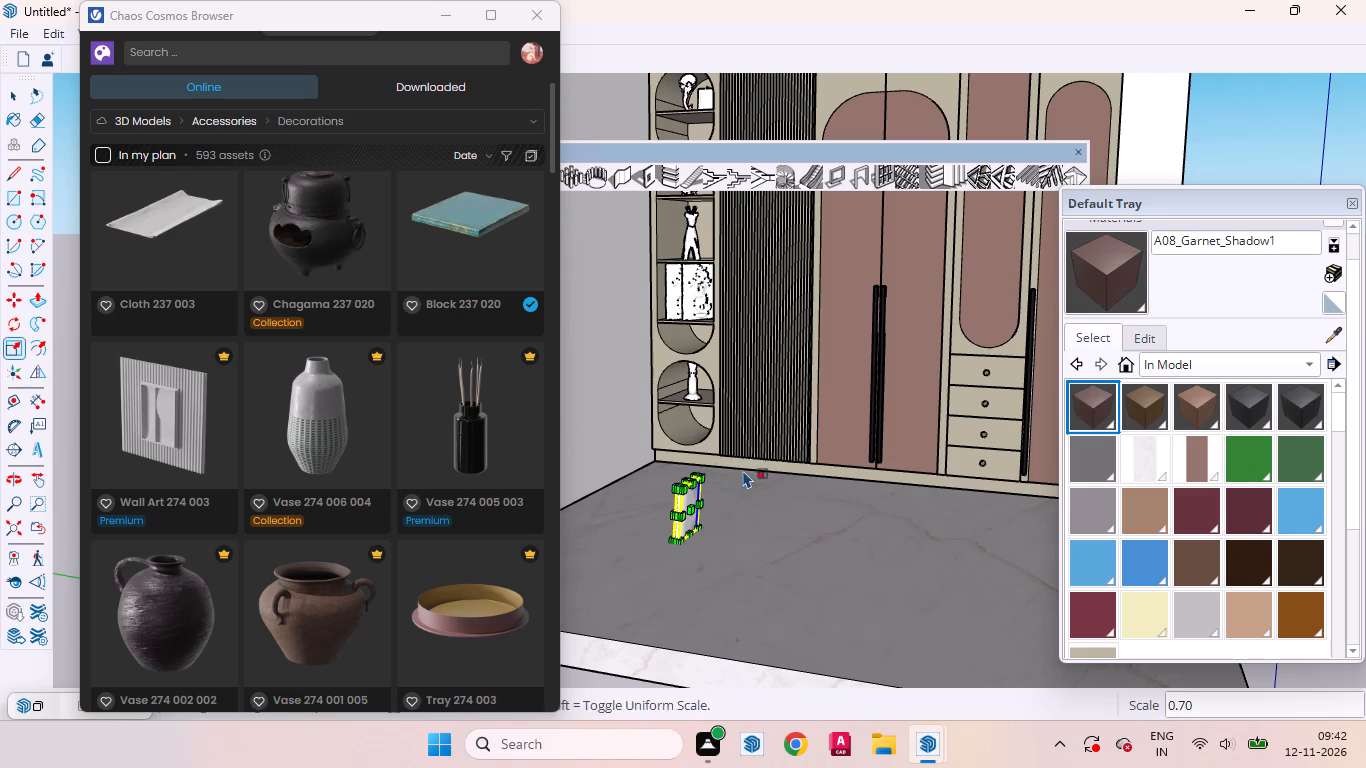
key(space)
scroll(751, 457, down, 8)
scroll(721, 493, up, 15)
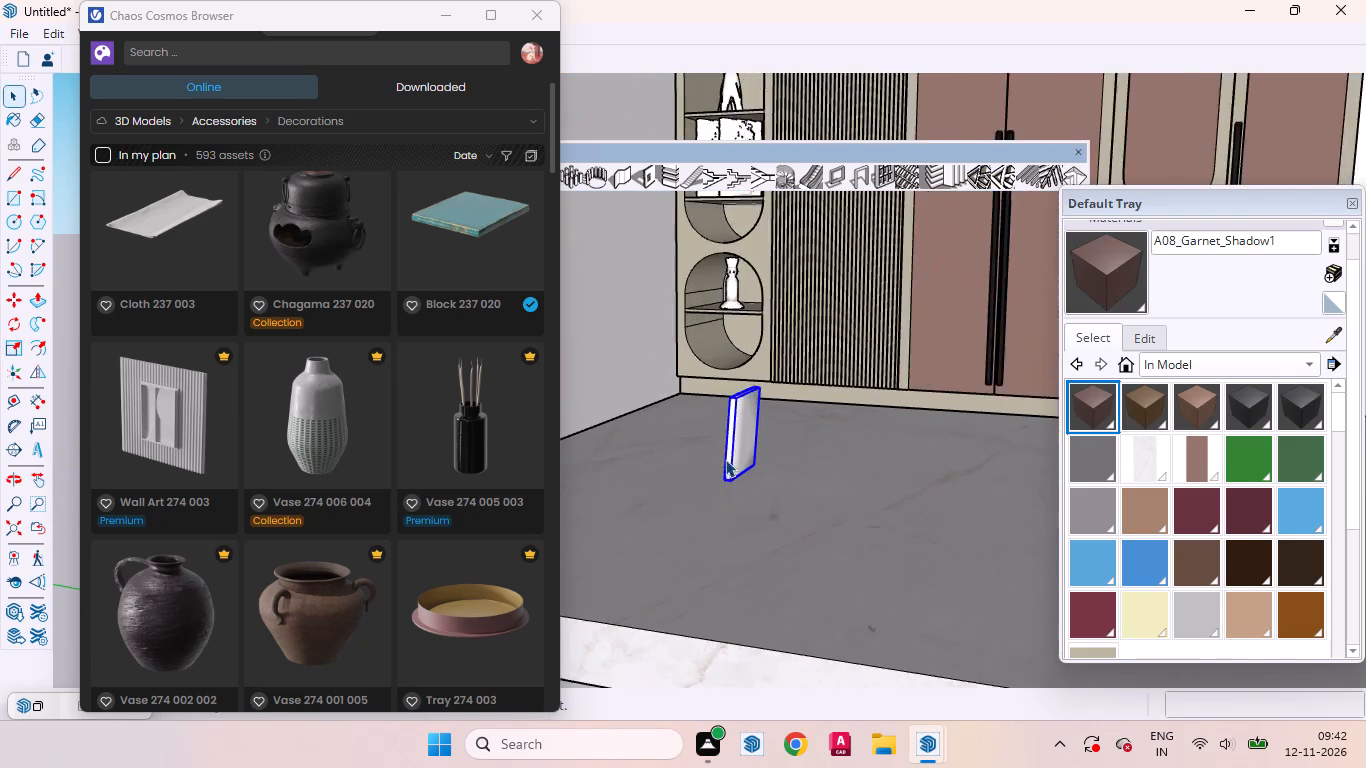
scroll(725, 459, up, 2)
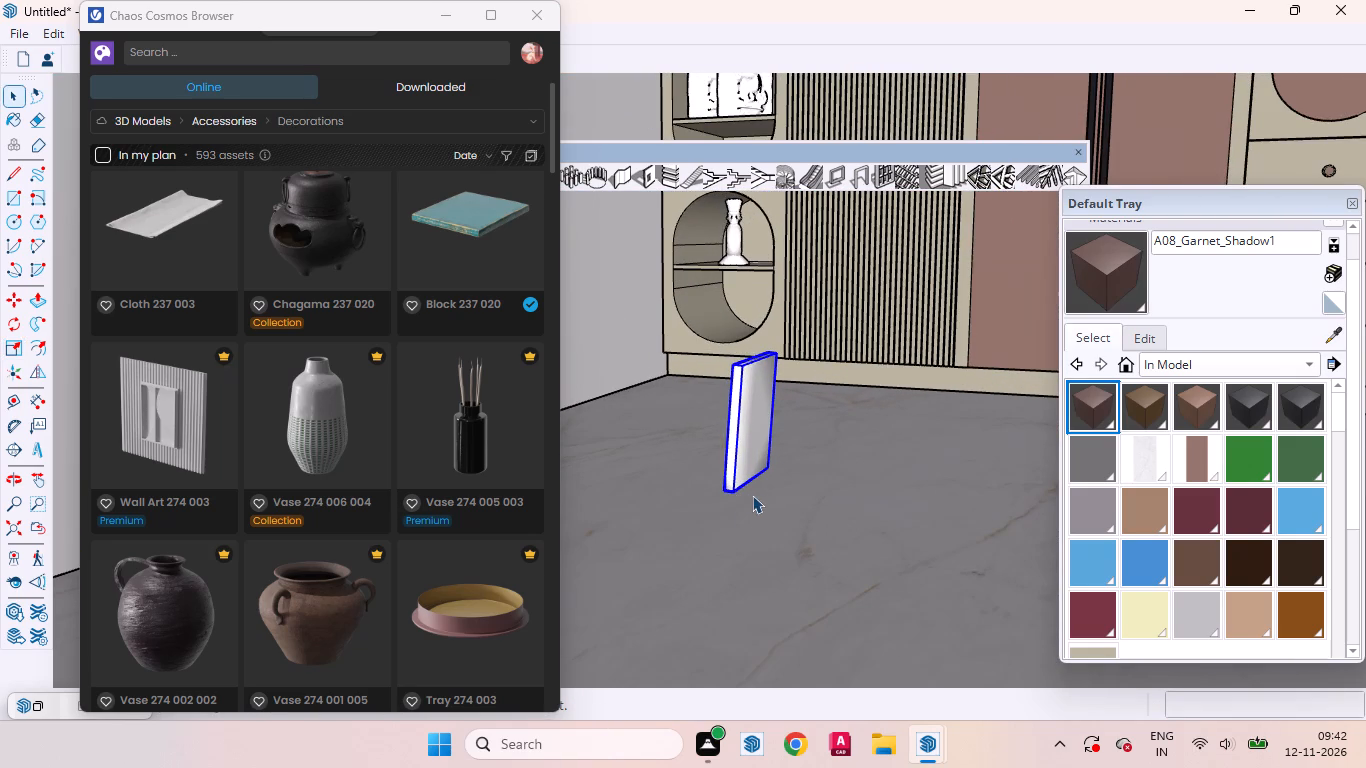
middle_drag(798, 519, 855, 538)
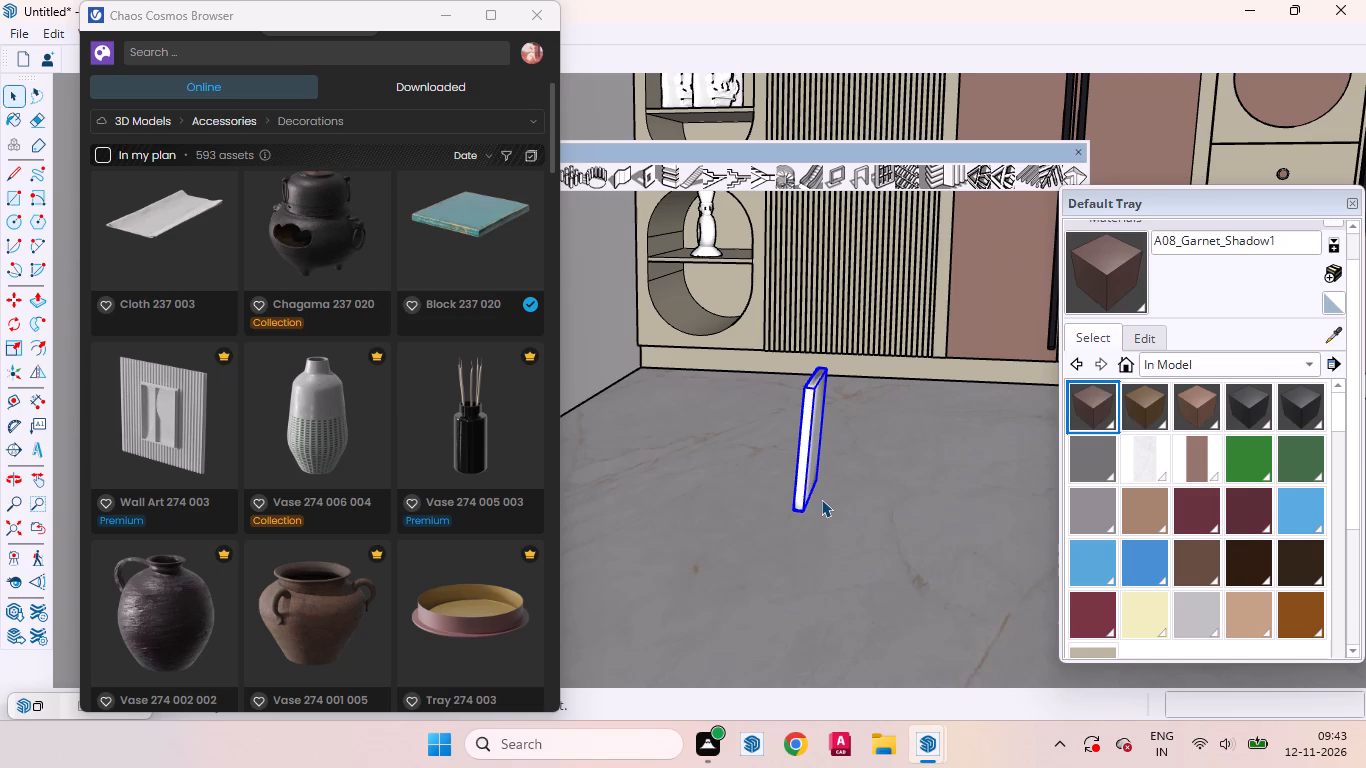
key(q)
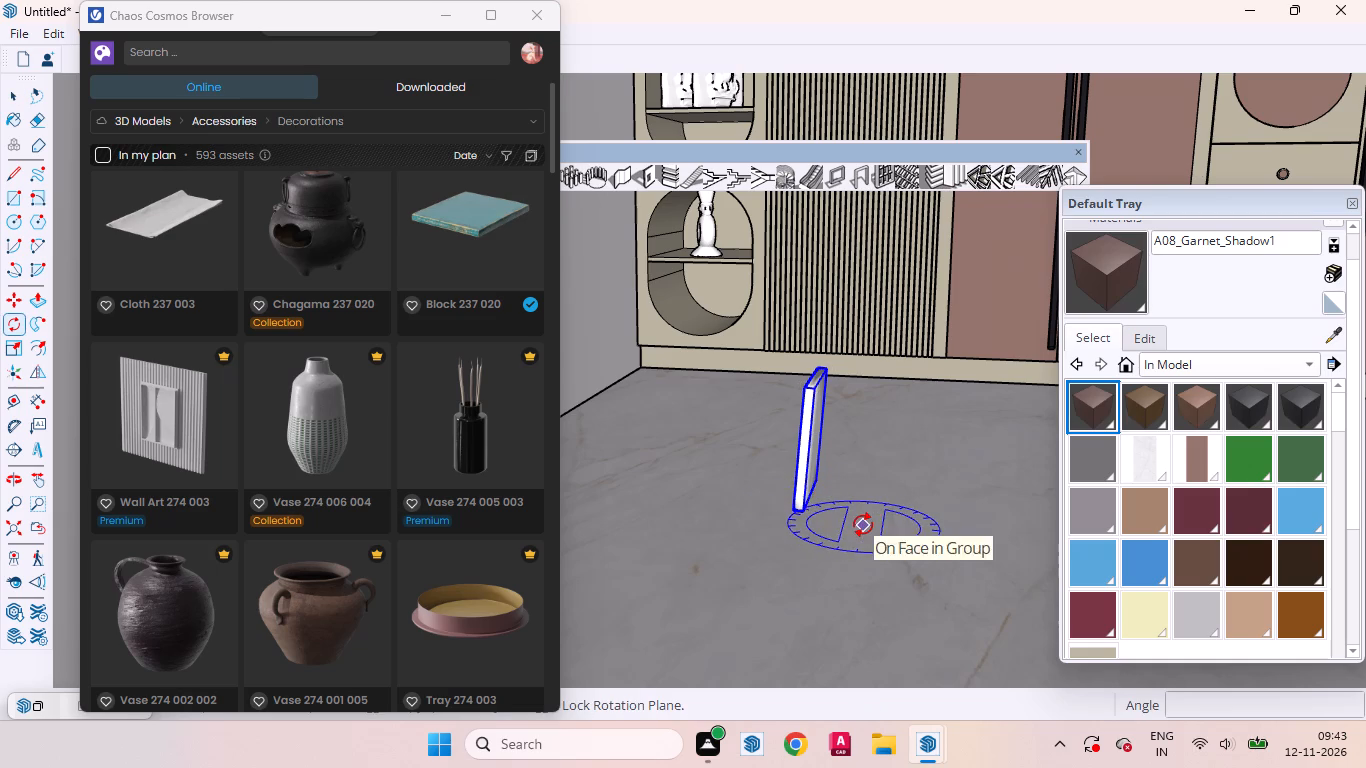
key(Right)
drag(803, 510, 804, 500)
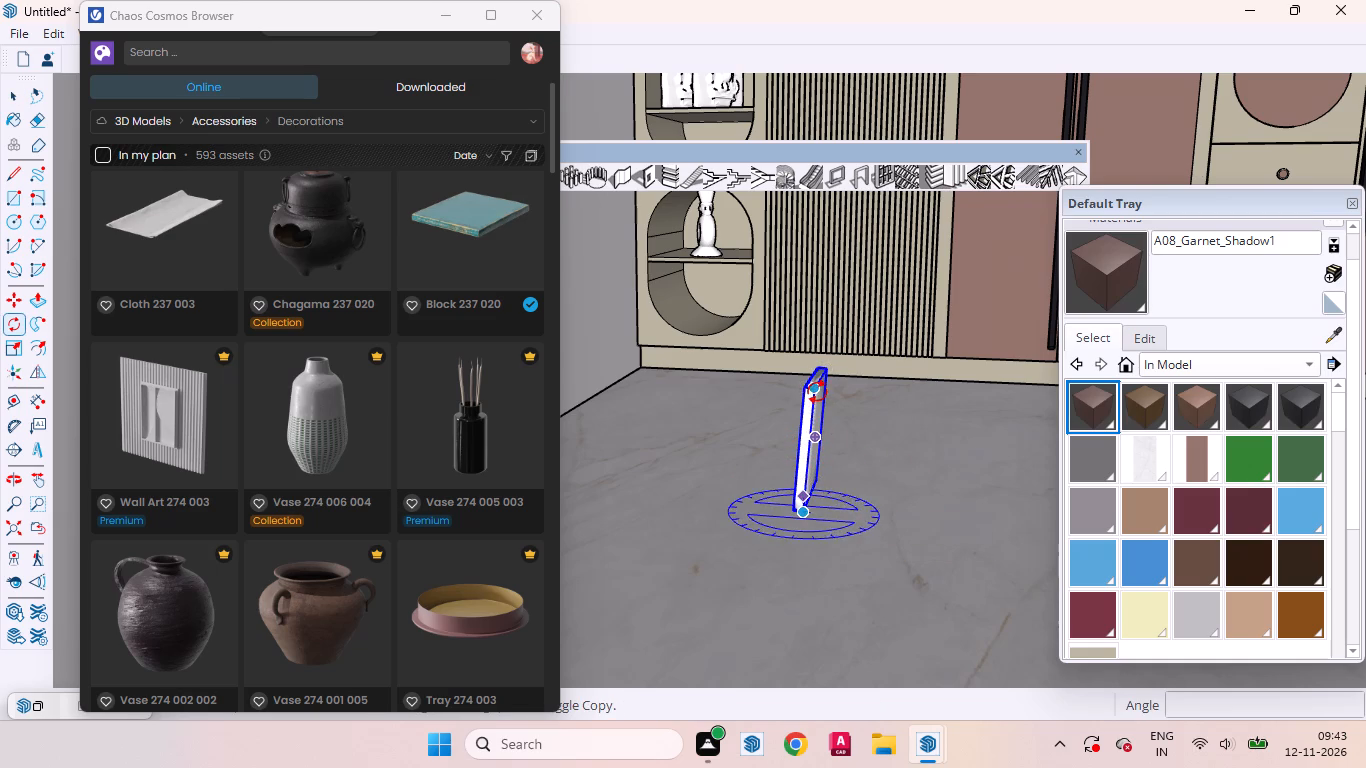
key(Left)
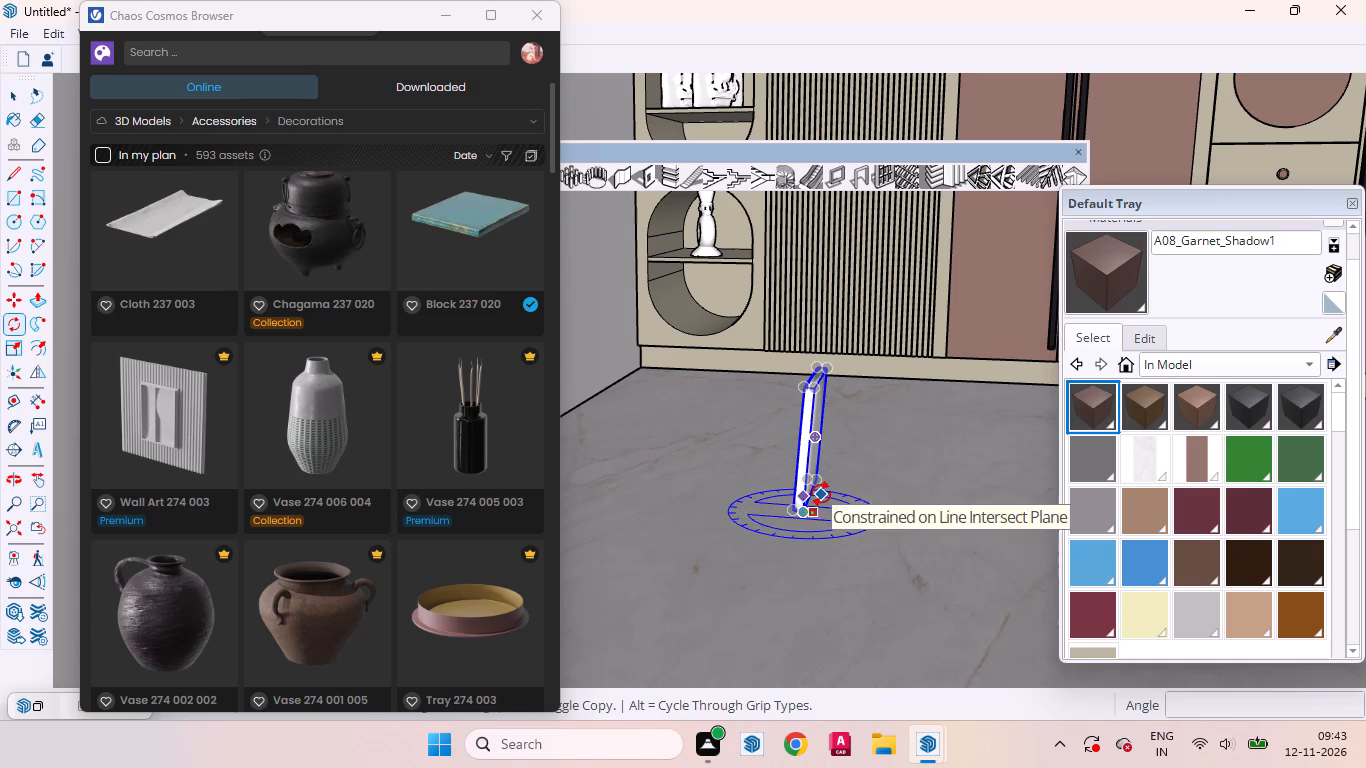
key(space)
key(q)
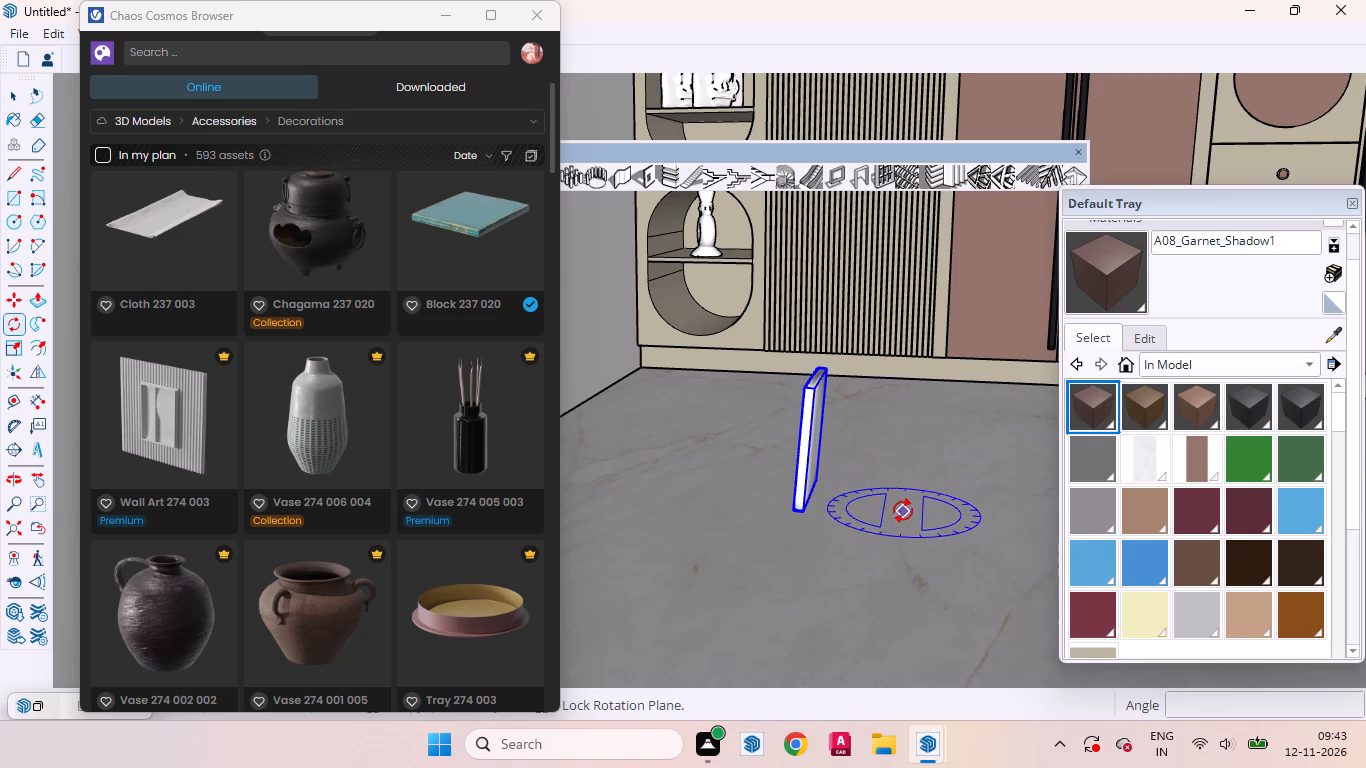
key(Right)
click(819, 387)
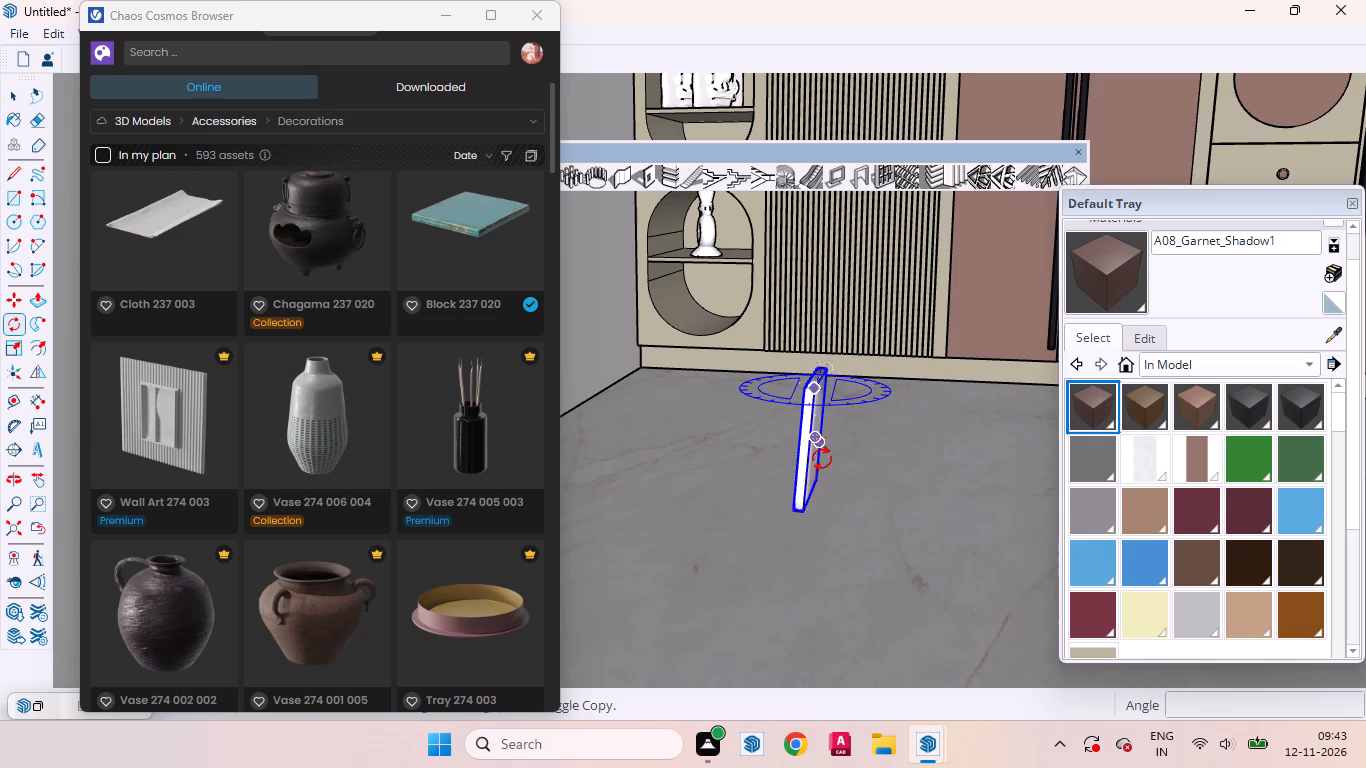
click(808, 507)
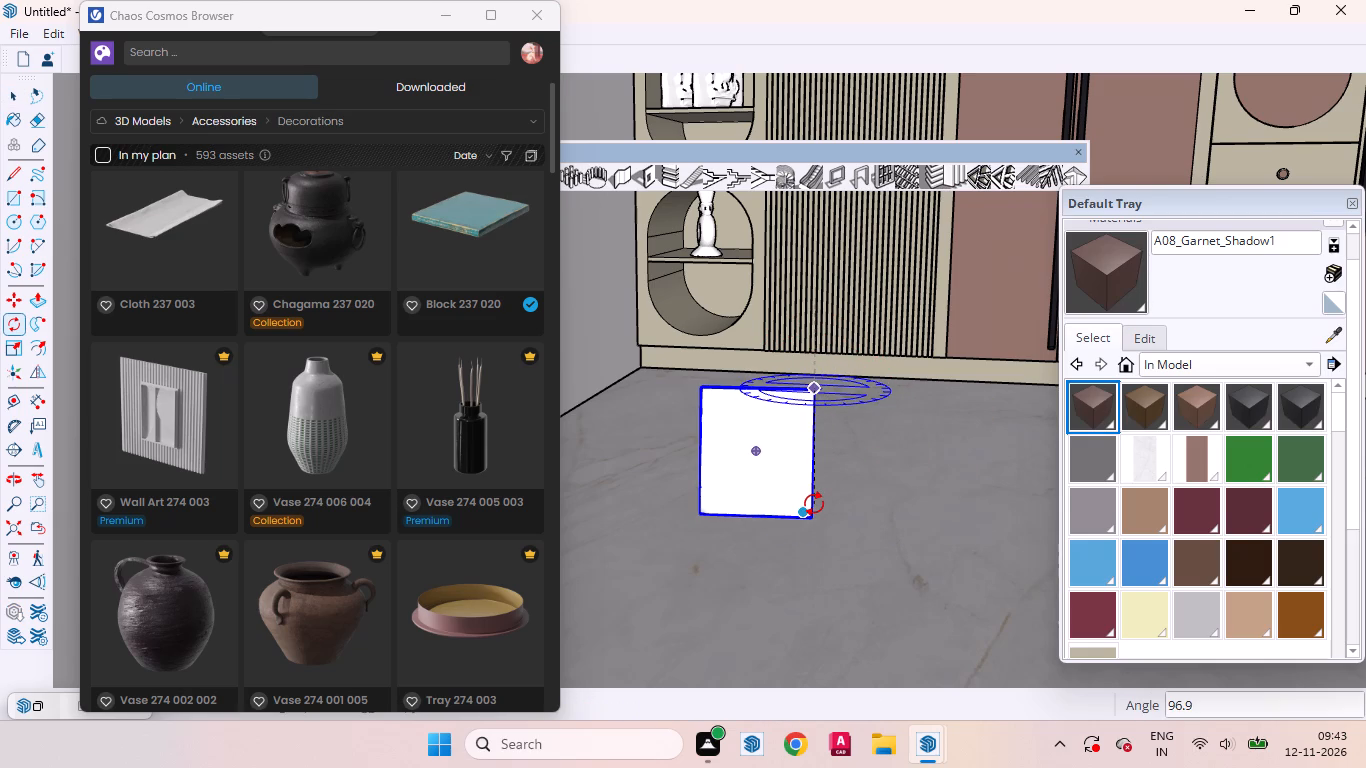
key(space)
Rotate the standing block about 20° around its upper corner on the red axis so that it leans.
scroll(809, 495, down, 6)
middle_drag(805, 473, 807, 440)
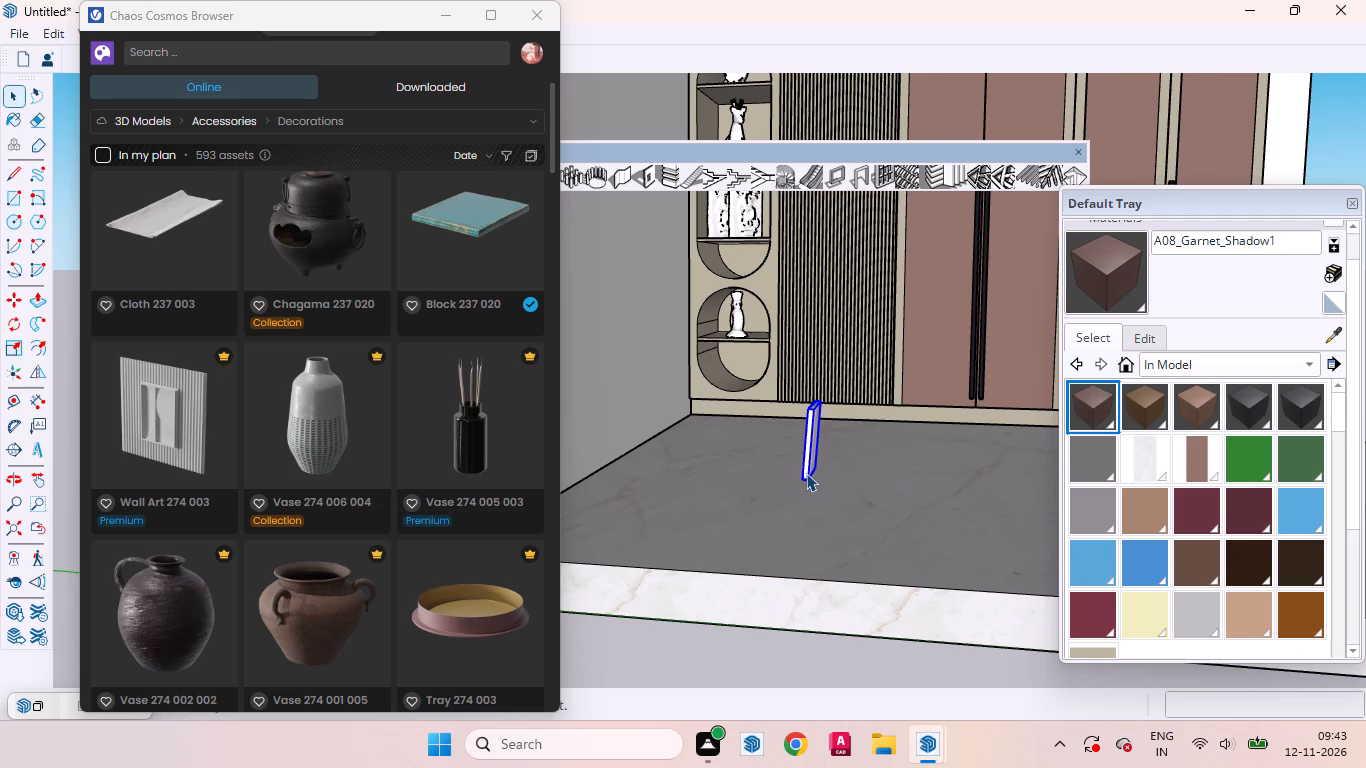
scroll(810, 474, up, 6)
middle_drag(841, 455, 806, 502)
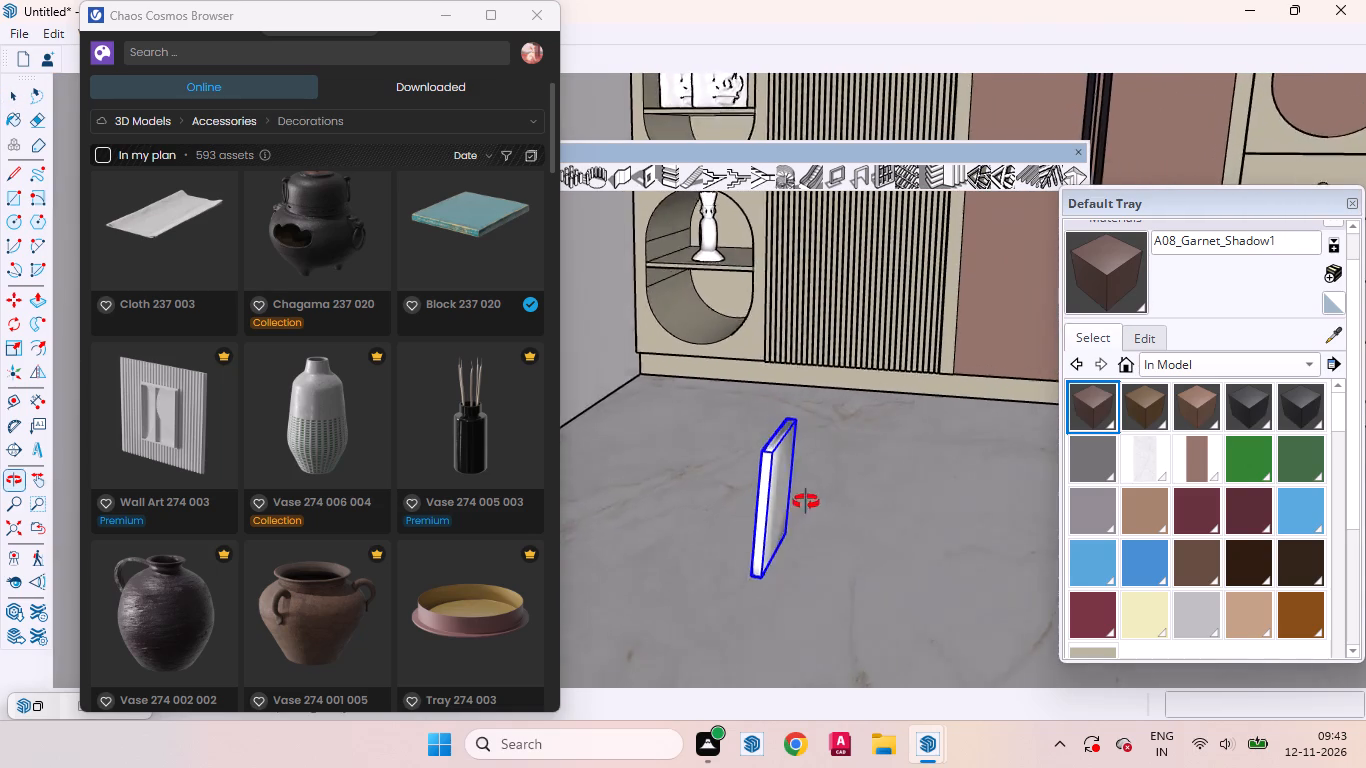
middle_drag(806, 502, 804, 496)
scroll(816, 490, down, 12)
middle_drag(831, 477, 805, 554)
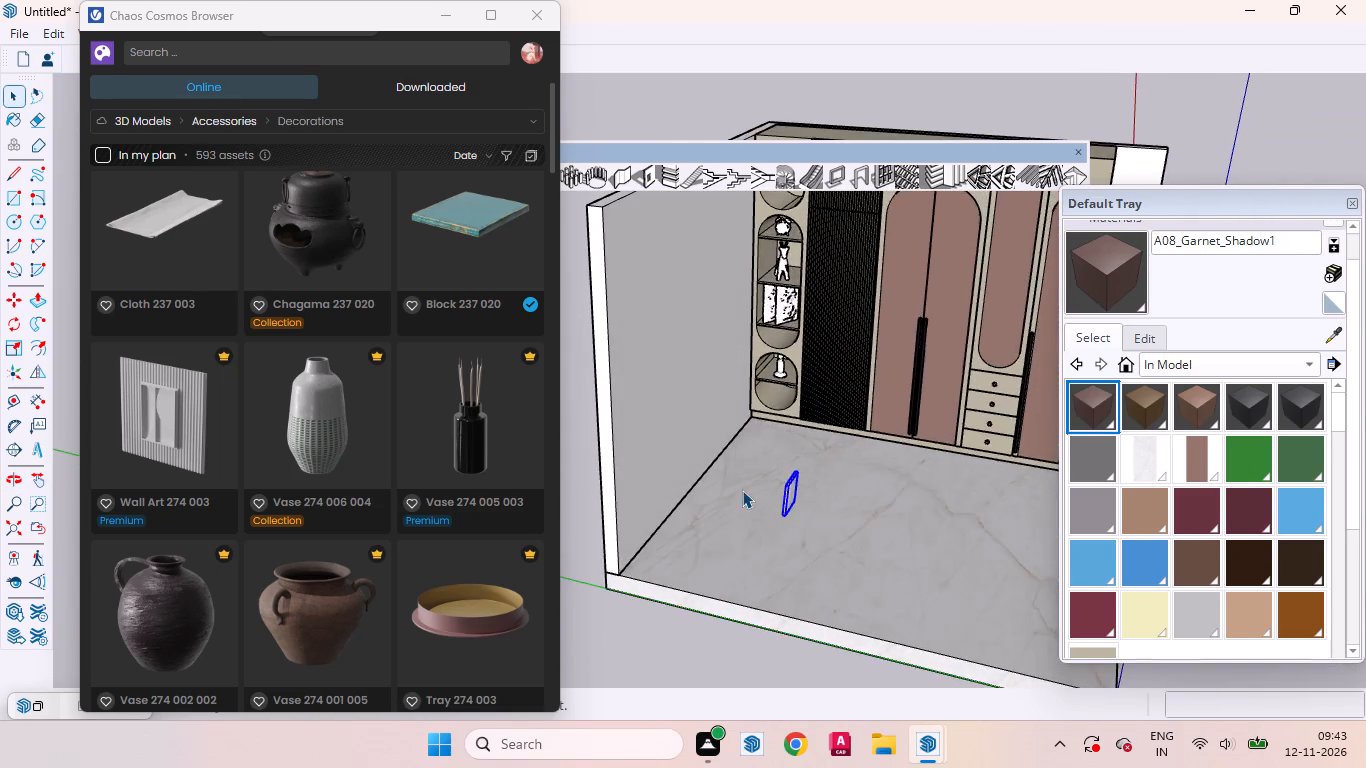
scroll(742, 489, up, 9)
middle_drag(813, 494, 791, 425)
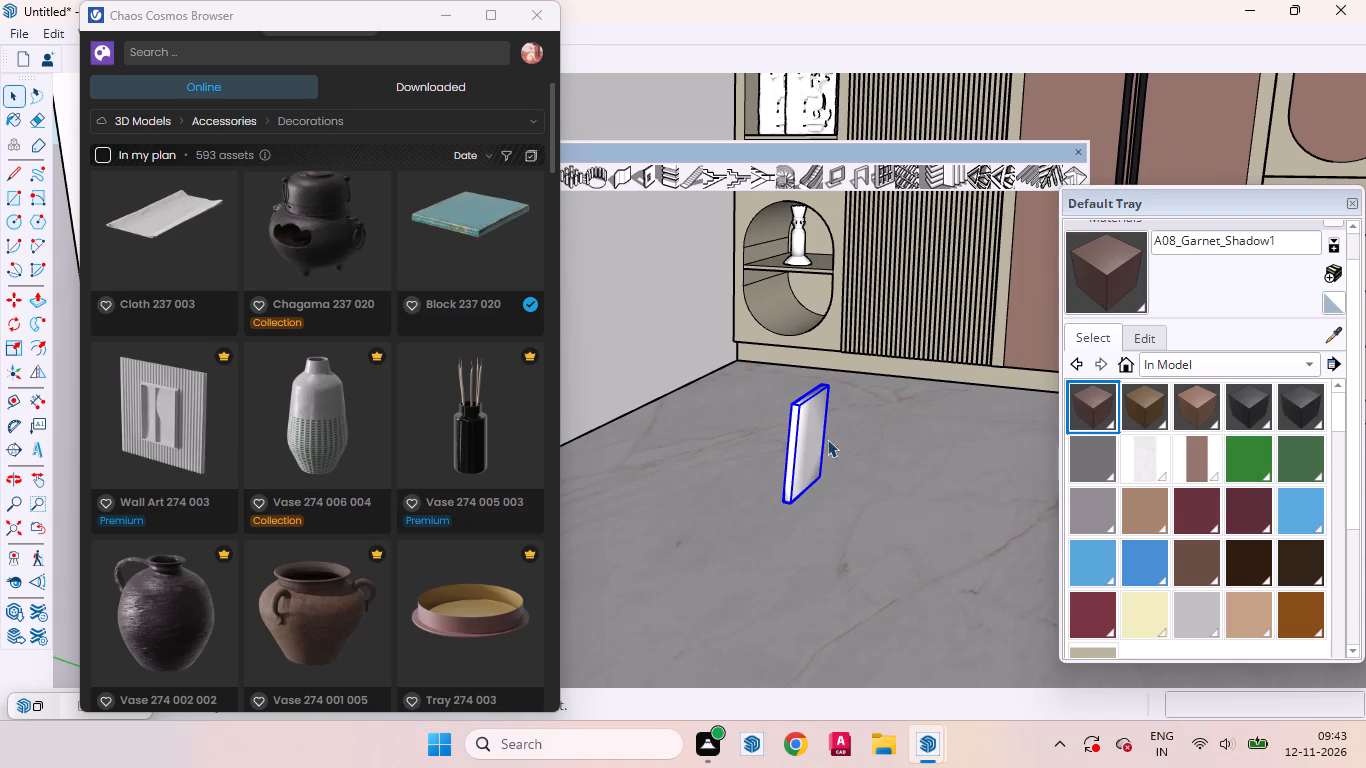
key(q)
scroll(809, 503, up, 1)
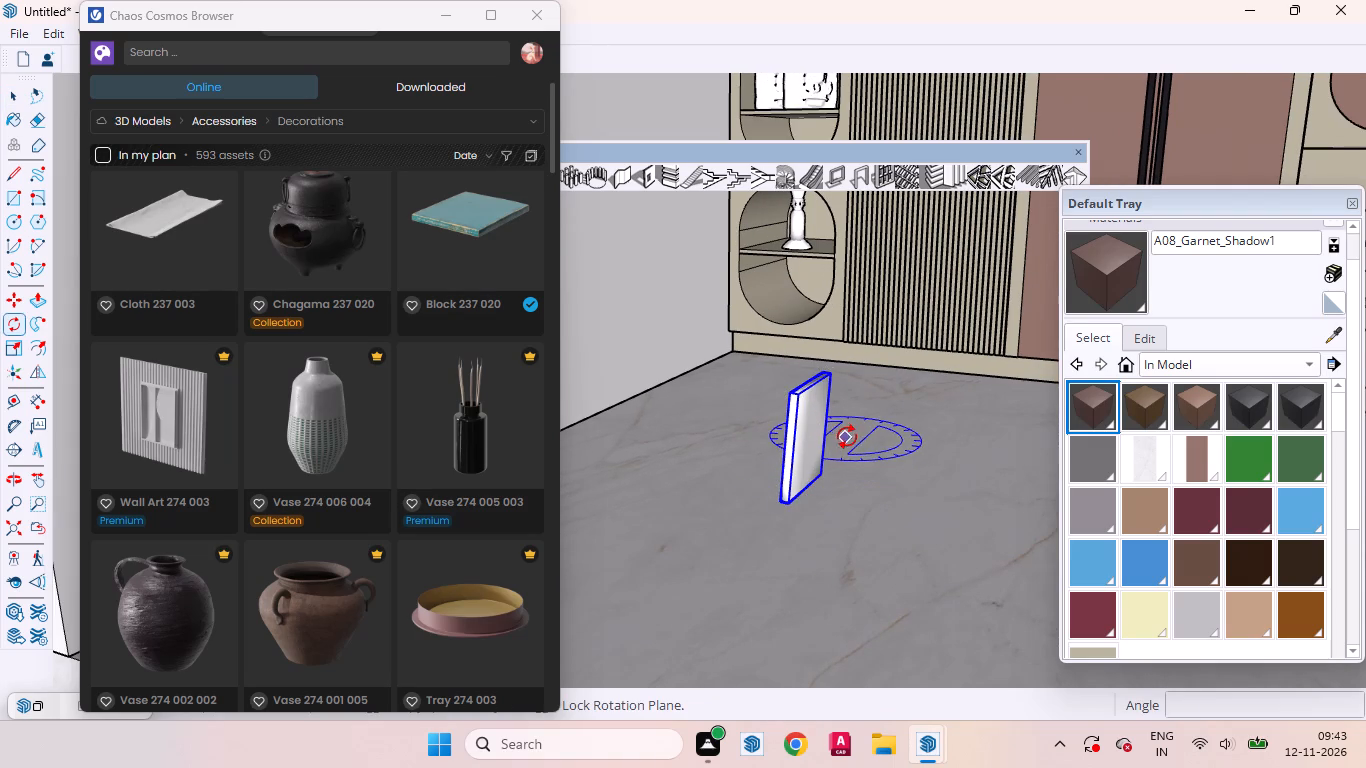
key(space)
key(q)
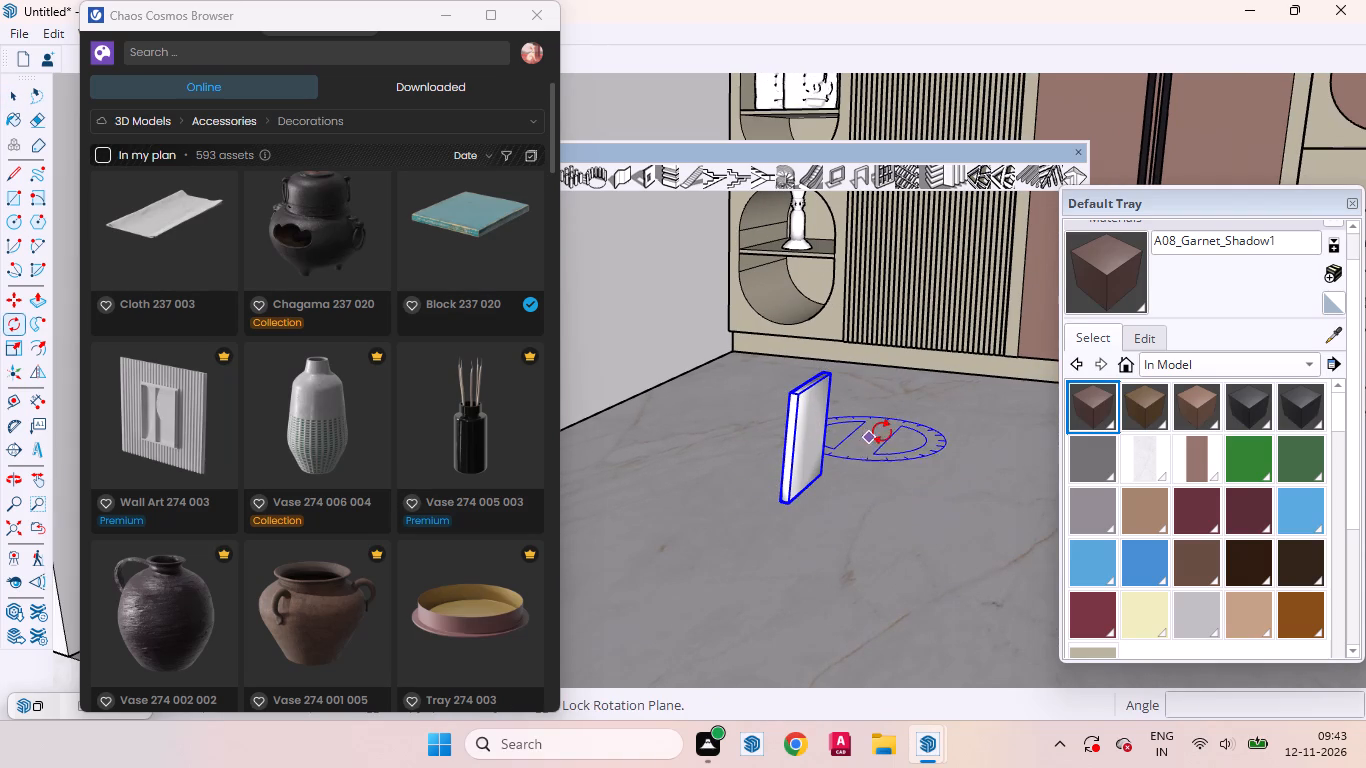
key(Left)
middle_drag(841, 422, 852, 452)
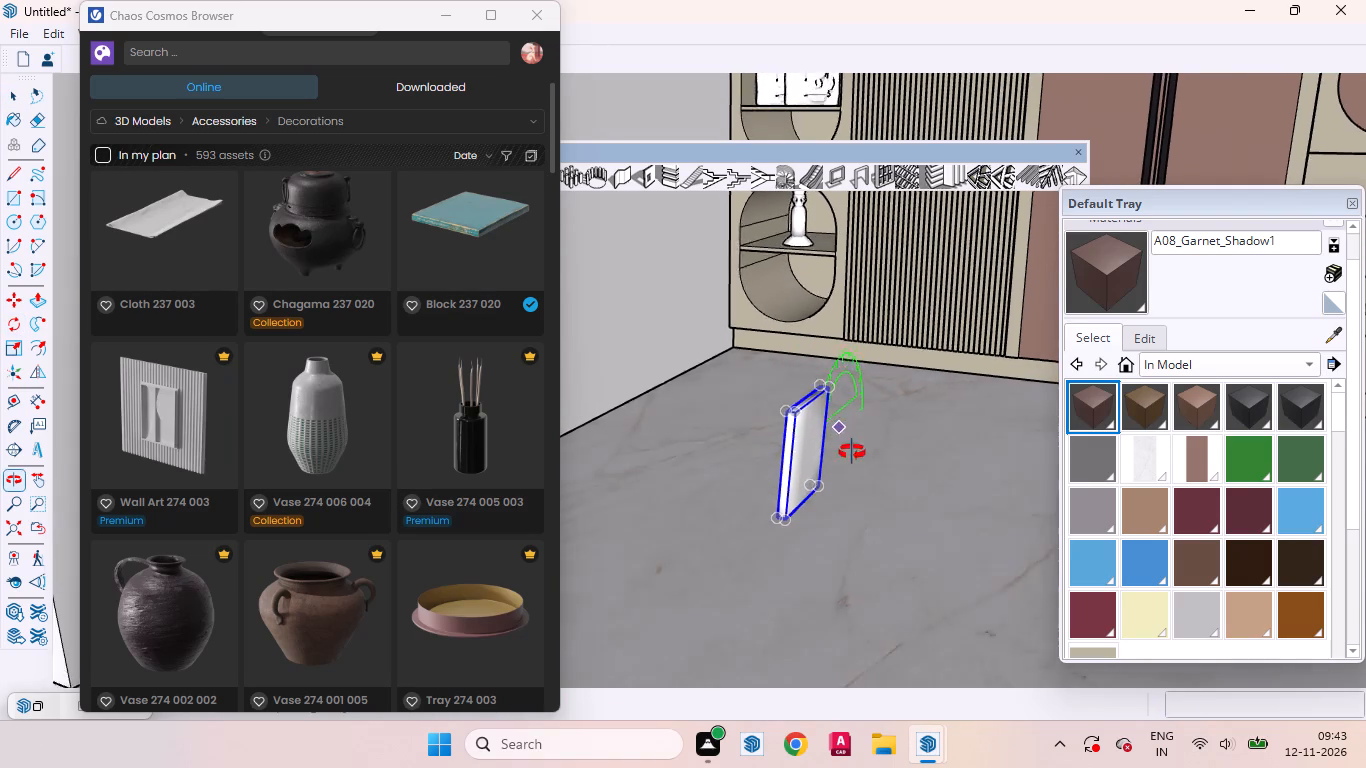
middle_drag(852, 452, 907, 454)
key(Right)
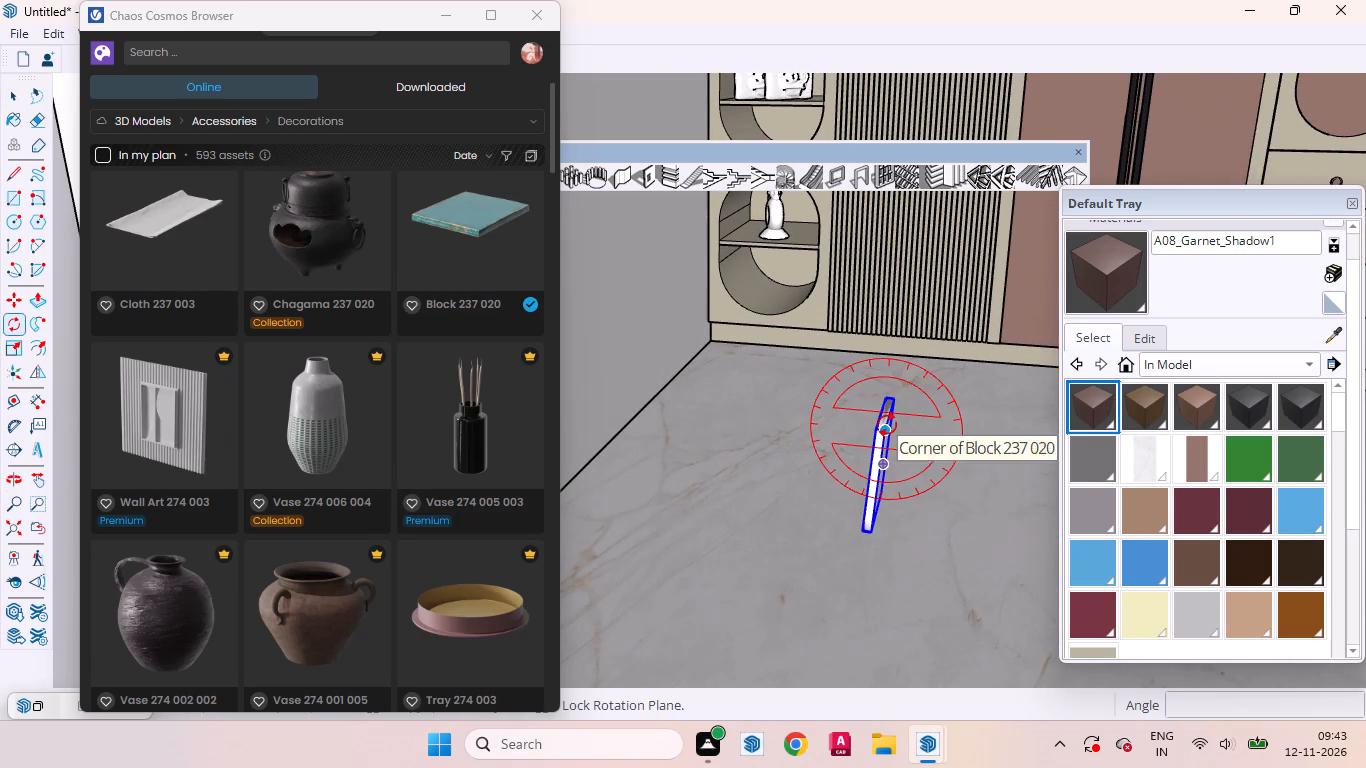
click(887, 425)
click(871, 532)
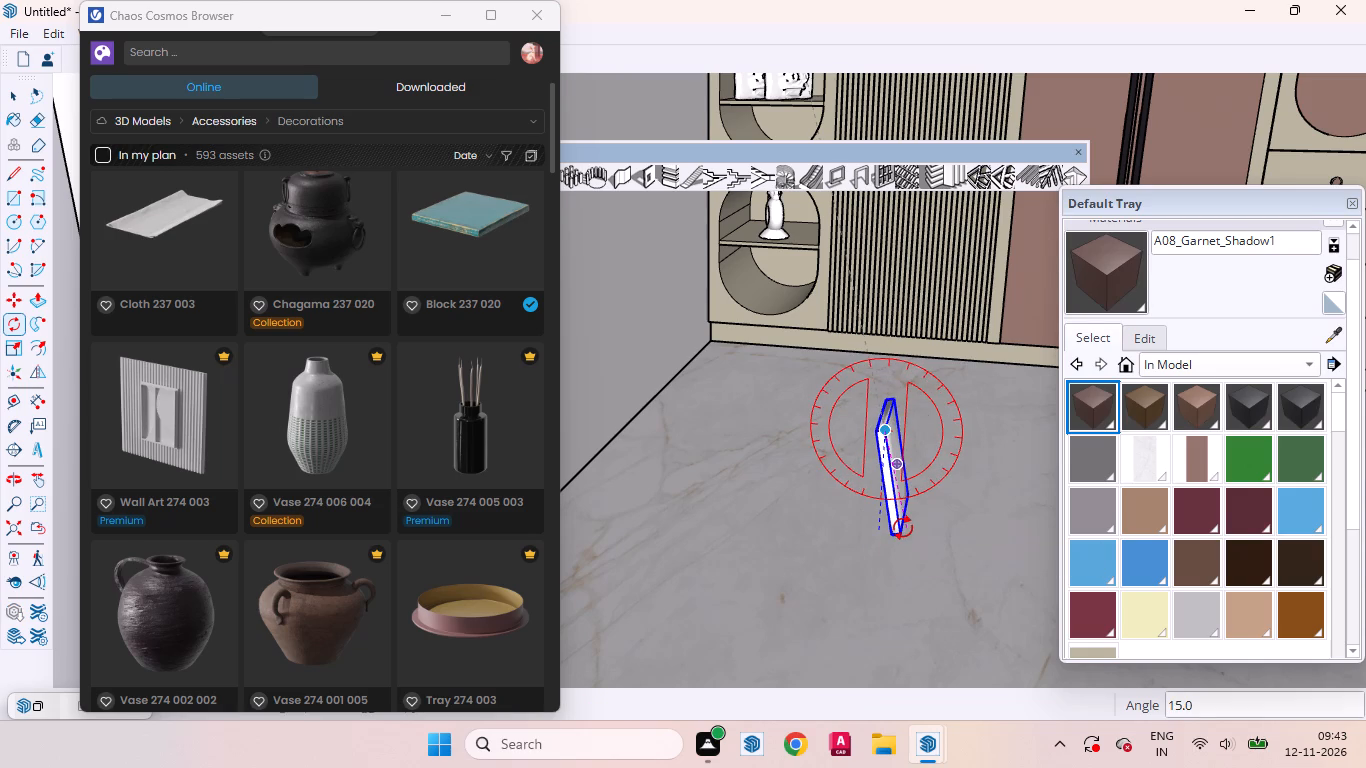
click(916, 525)
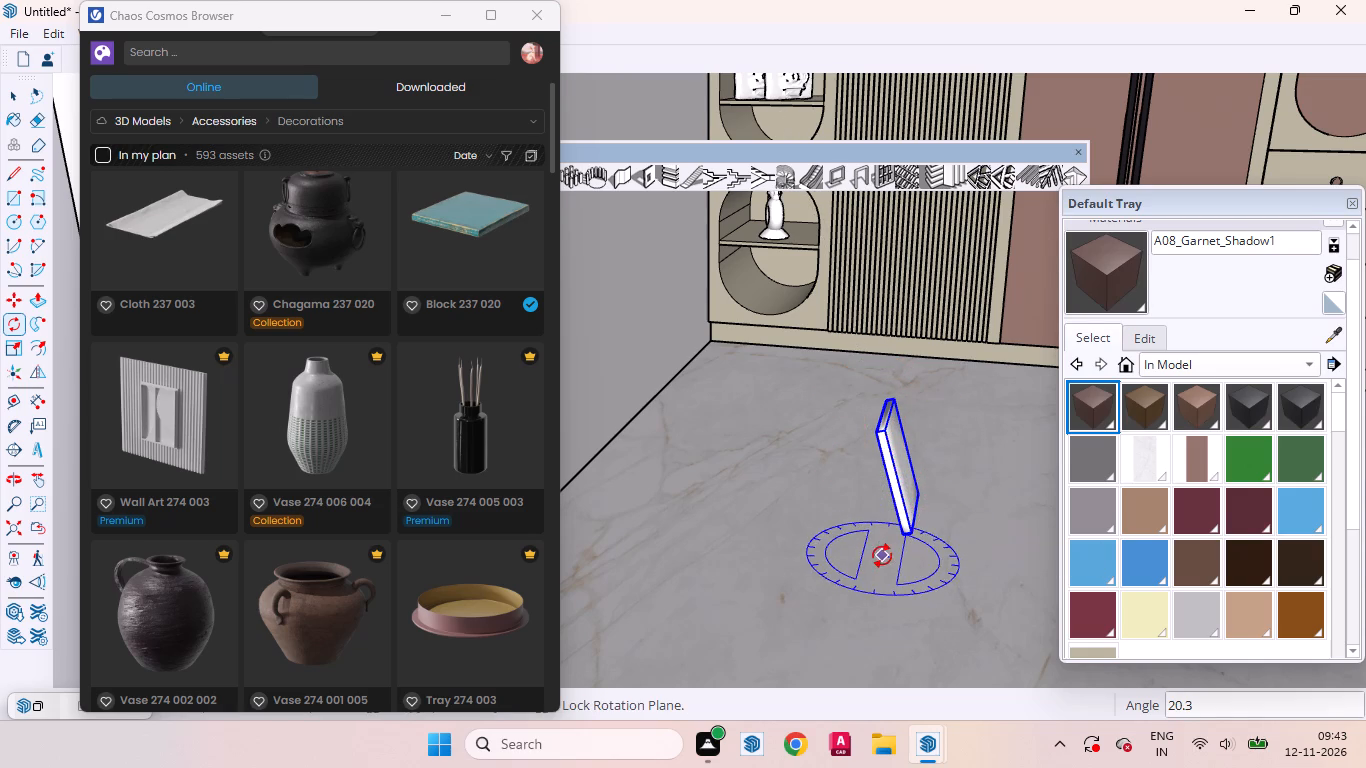
key(space)
Move the leaning block by its bottom corner about 5' 6 7/16" from the floor to the wardrobe's lowest open niche.
scroll(883, 550, down, 14)
middle_drag(951, 479, 890, 504)
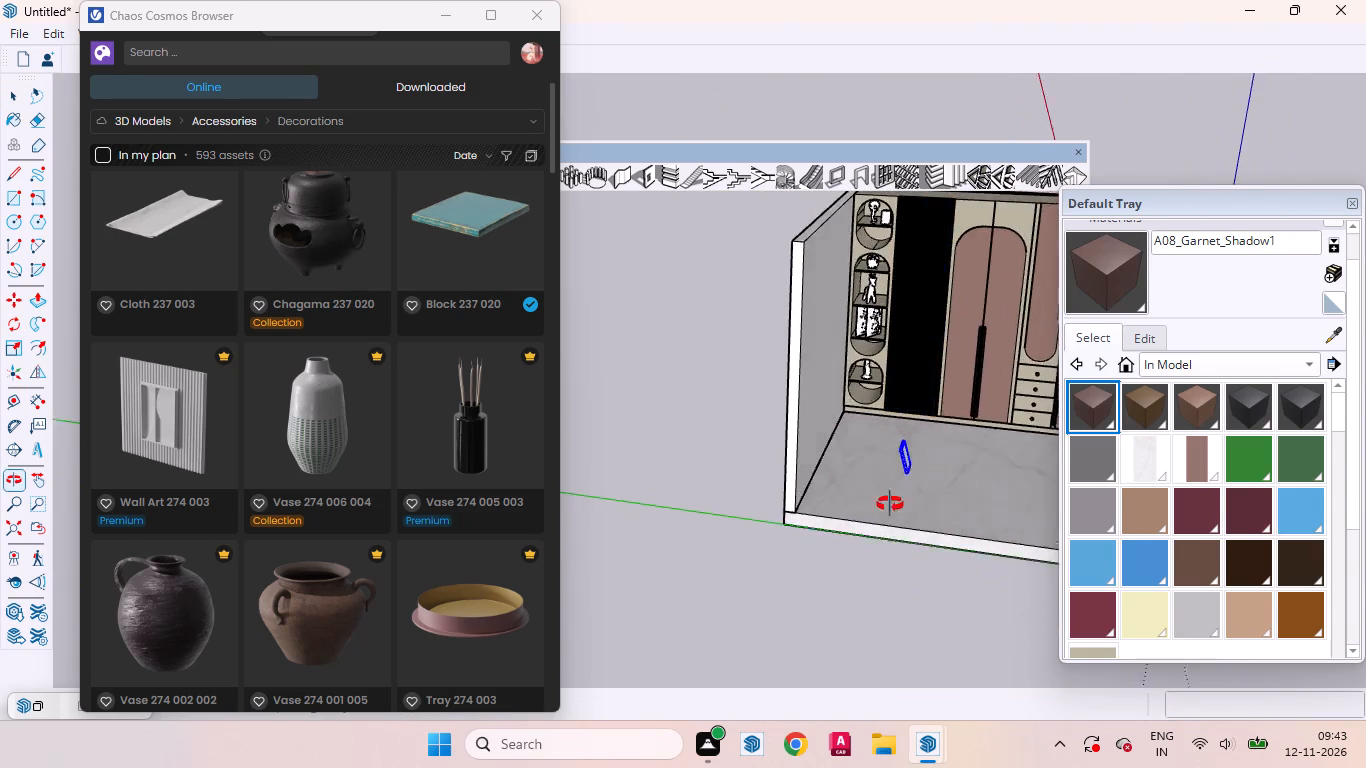
middle_drag(890, 504, 869, 506)
scroll(893, 494, up, 13)
middle_drag(872, 497, 935, 494)
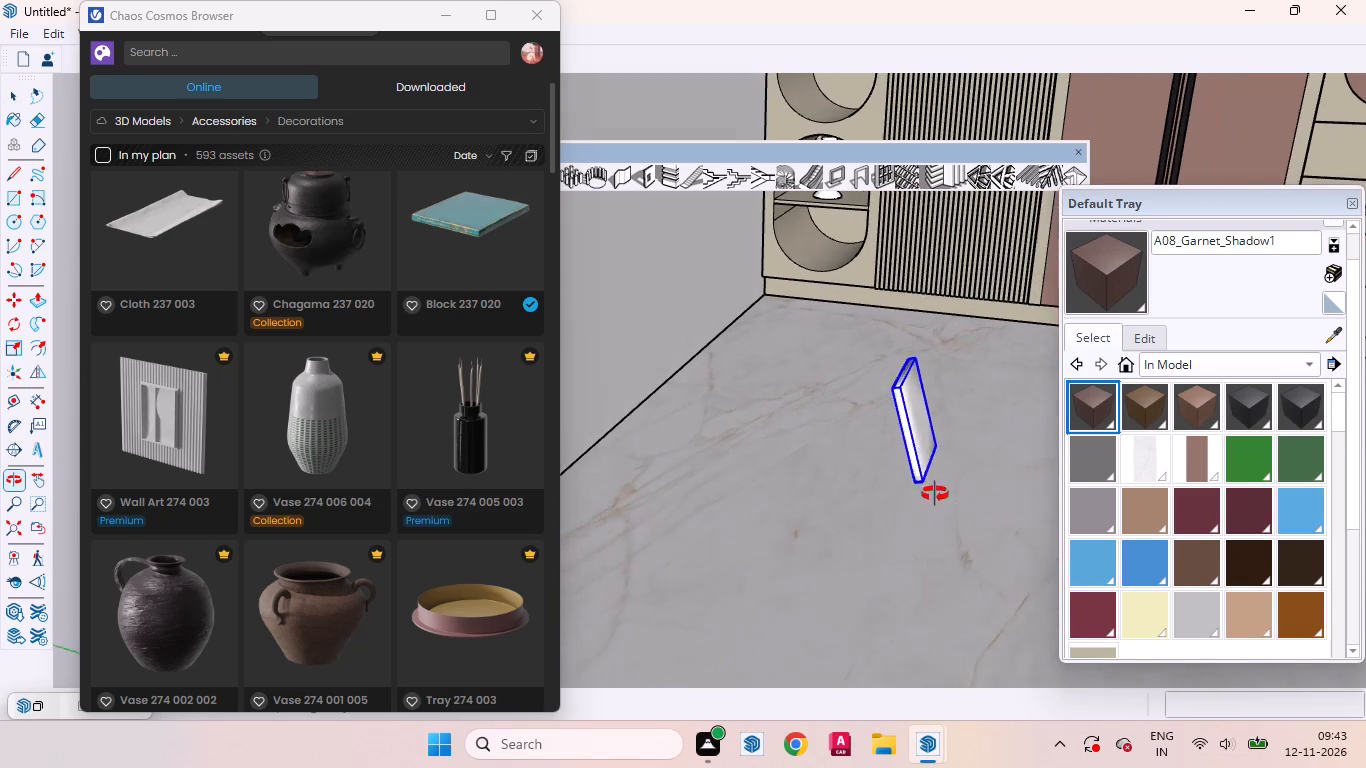
middle_drag(935, 494, 937, 494)
scroll(818, 603, down, 17)
scroll(763, 589, up, 1)
scroll(763, 589, down, 1)
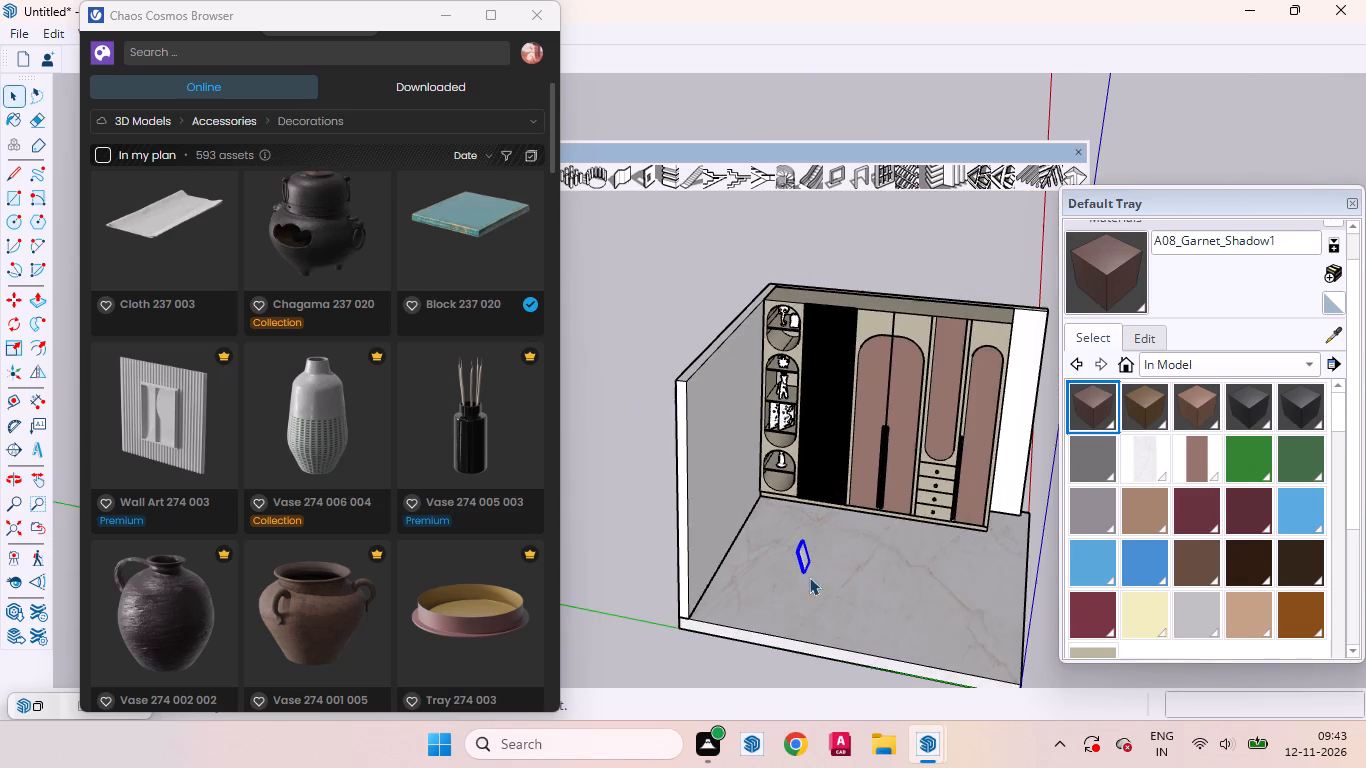
click(1055, 543)
middle_drag(1011, 576, 653, 635)
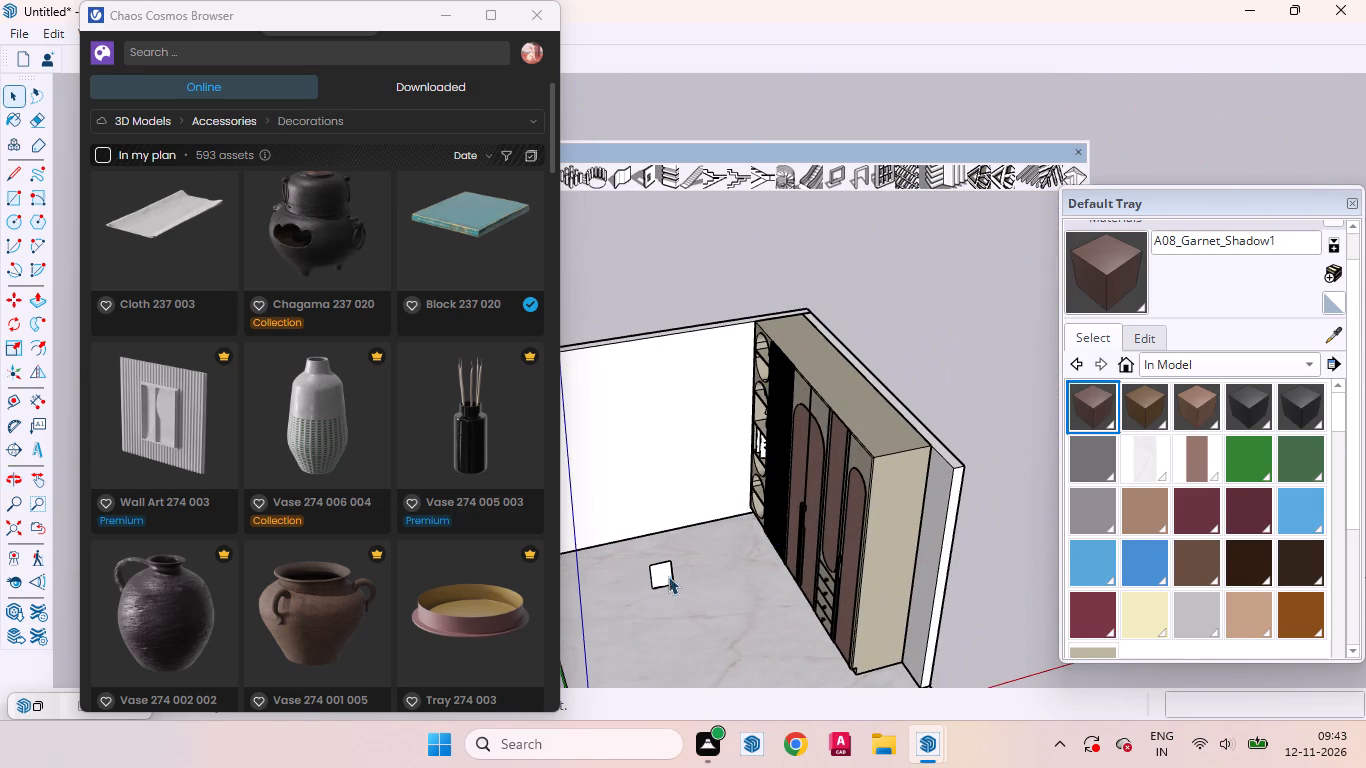
click(668, 570)
scroll(648, 579, up, 11)
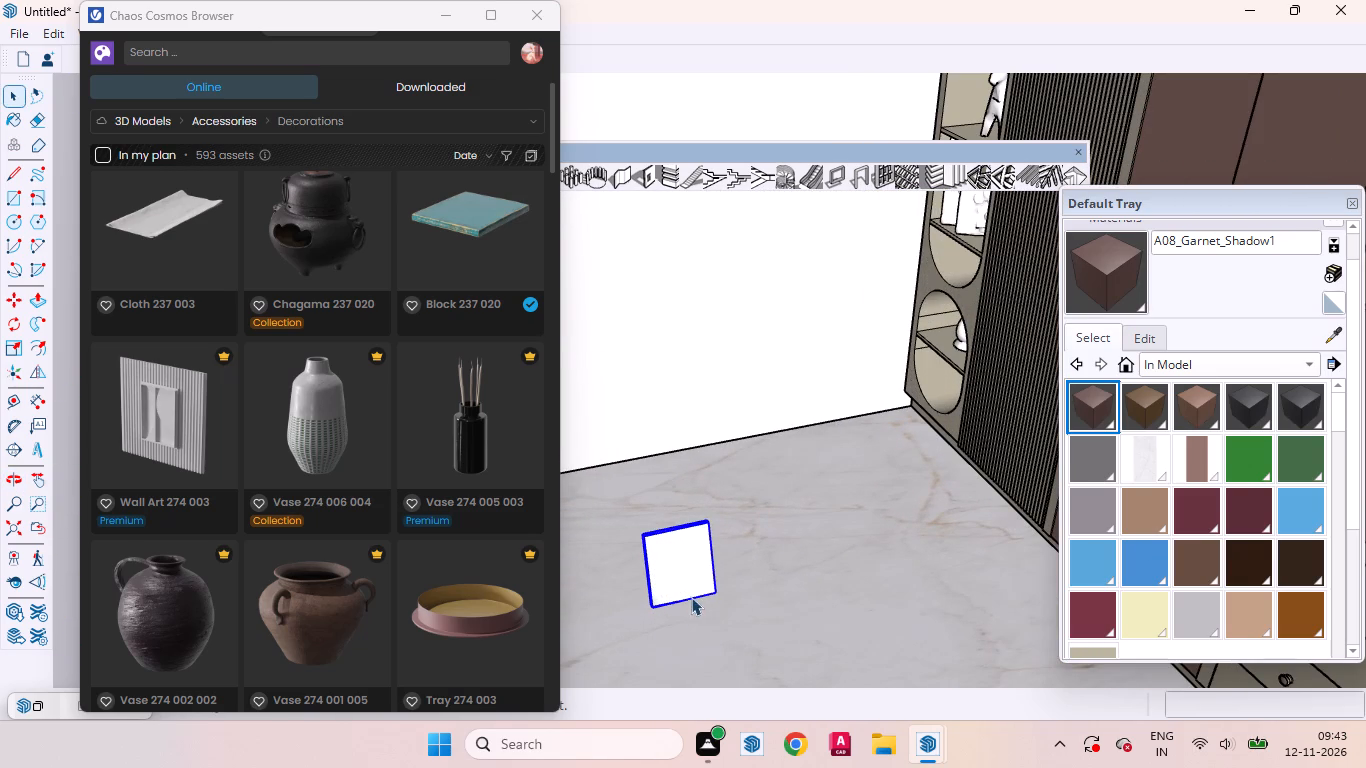
key(m)
click(714, 596)
scroll(918, 404, up, 1)
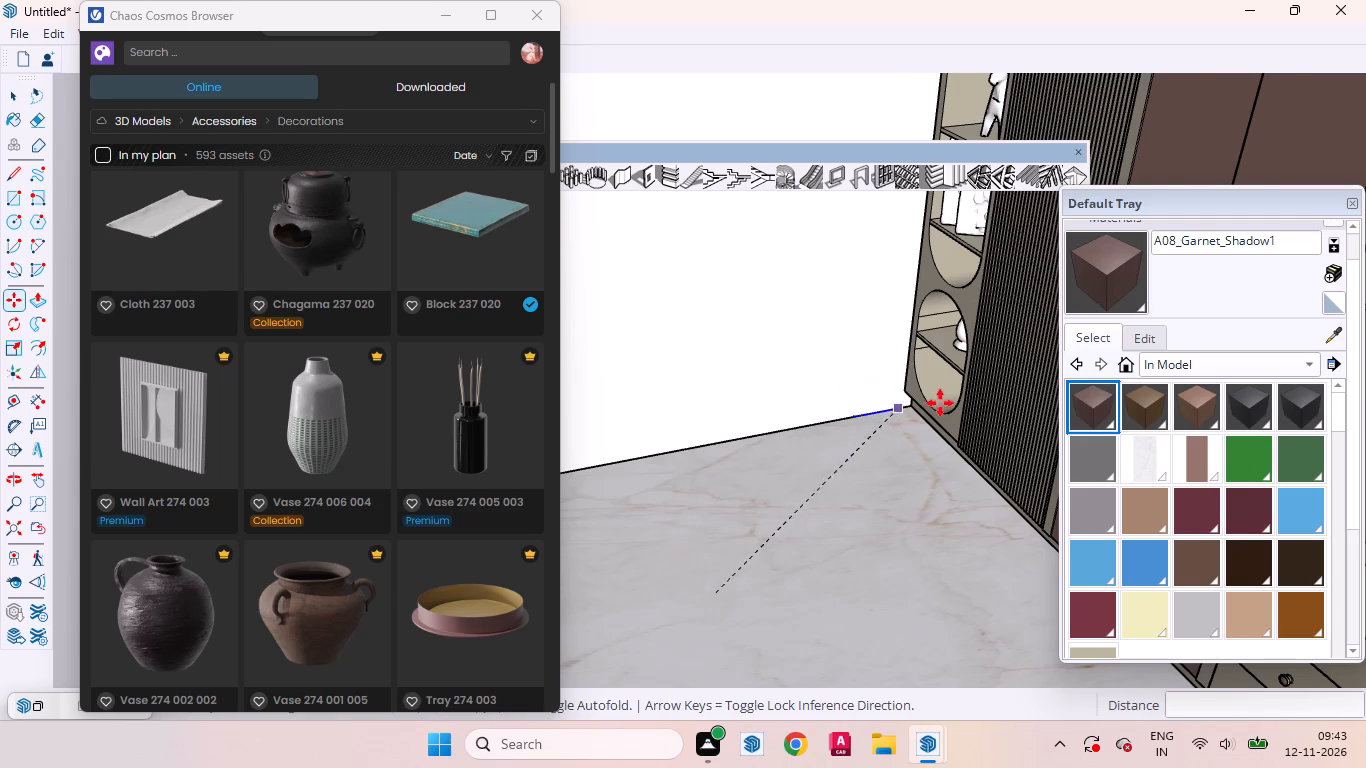
scroll(940, 403, up, 7)
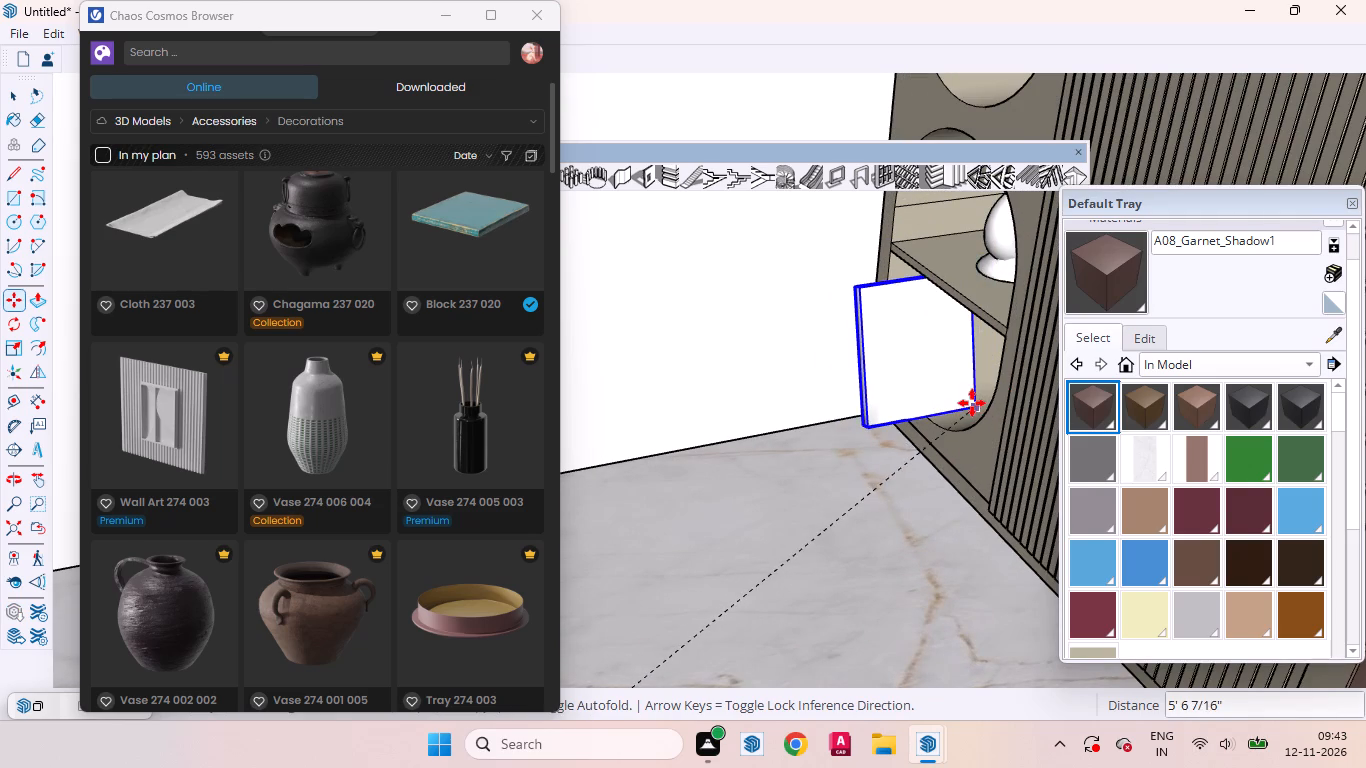
click(972, 403)
Move the leaning block further back so it sits inside the lowest niche, beneath its shelf.
middle_drag(901, 429, 1230, 413)
scroll(614, 350, up, 4)
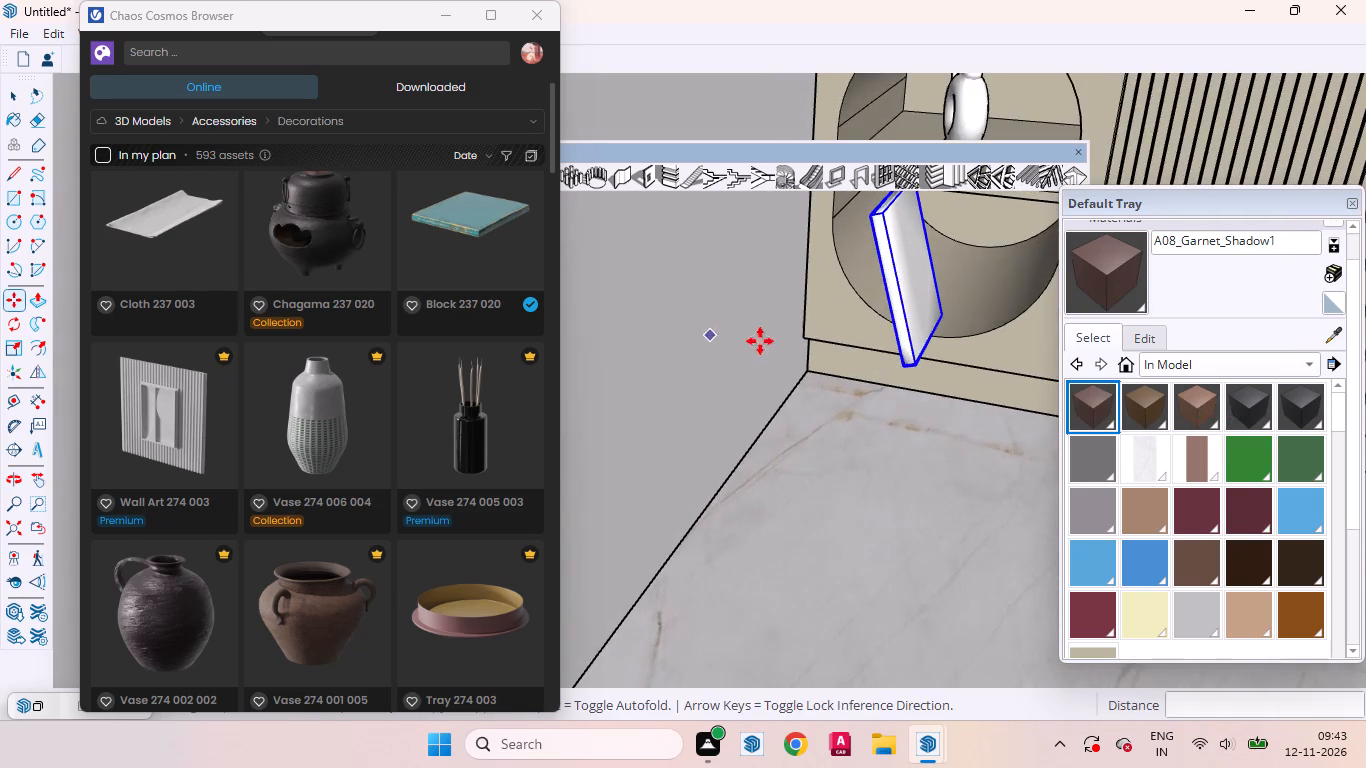
scroll(760, 341, up, 2)
middle_drag(870, 385, 658, 394)
click(965, 350)
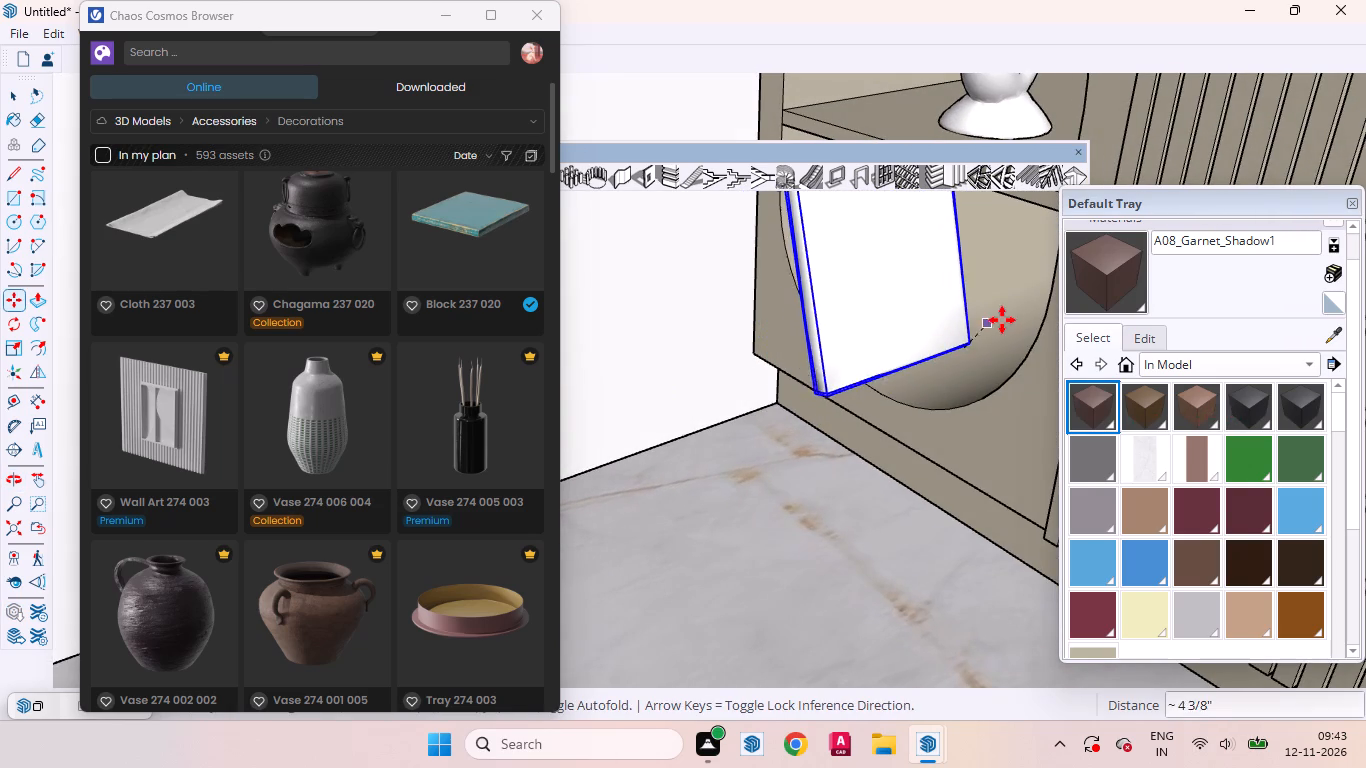
click(1037, 305)
key(space)
Copy the leaning block about 1 7/16" sideways in the niche, and copy that one about 2 1/2" further to make three.
scroll(902, 417, down, 3)
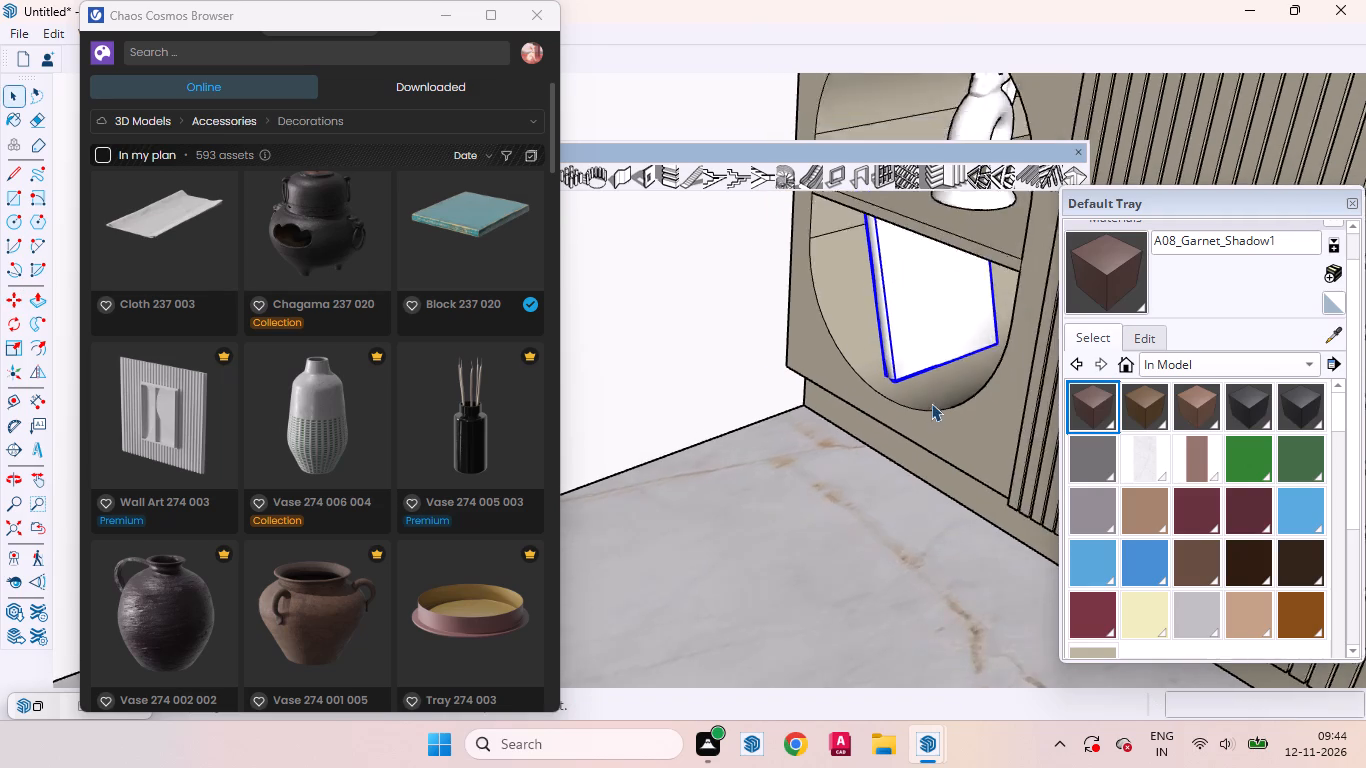
scroll(931, 403, down, 11)
middle_drag(852, 428, 1101, 300)
scroll(880, 401, down, 5)
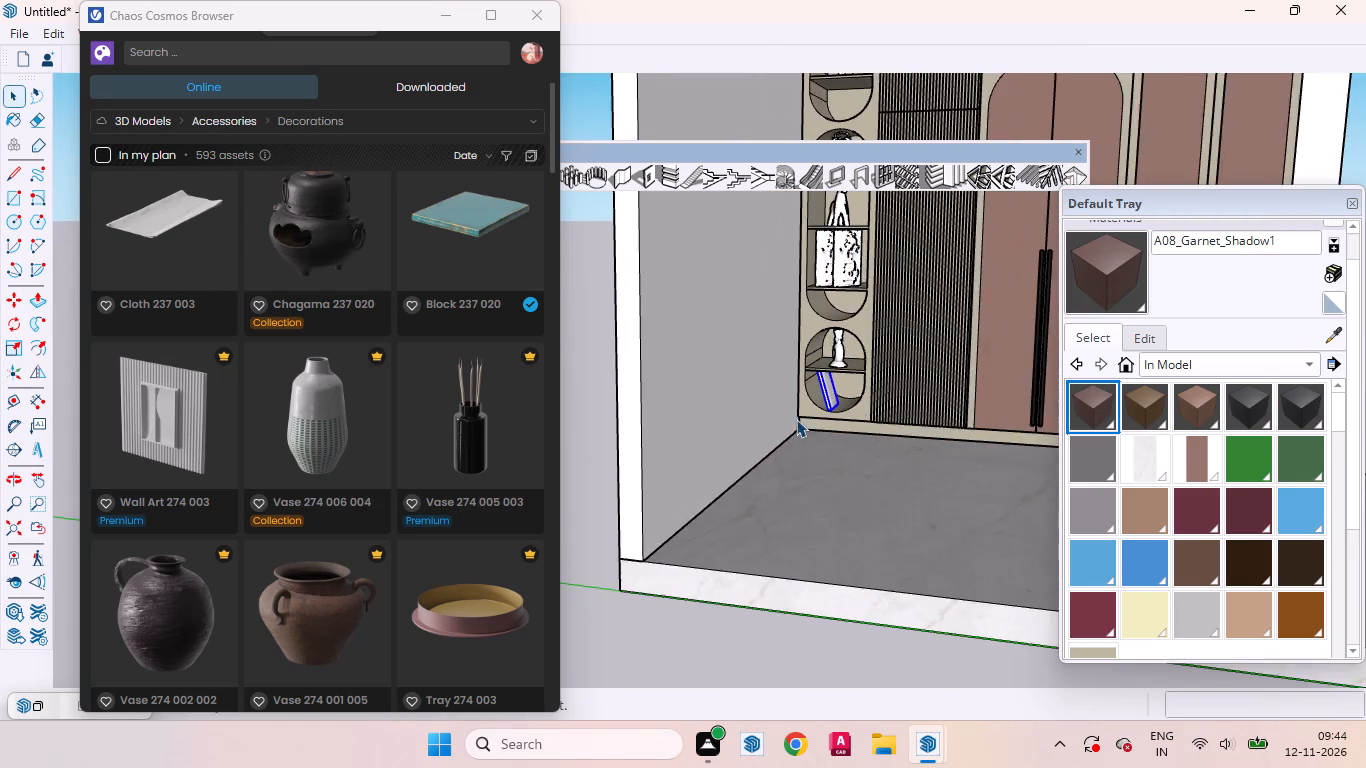
scroll(796, 419, down, 3)
scroll(826, 390, up, 13)
middle_drag(818, 391, 855, 317)
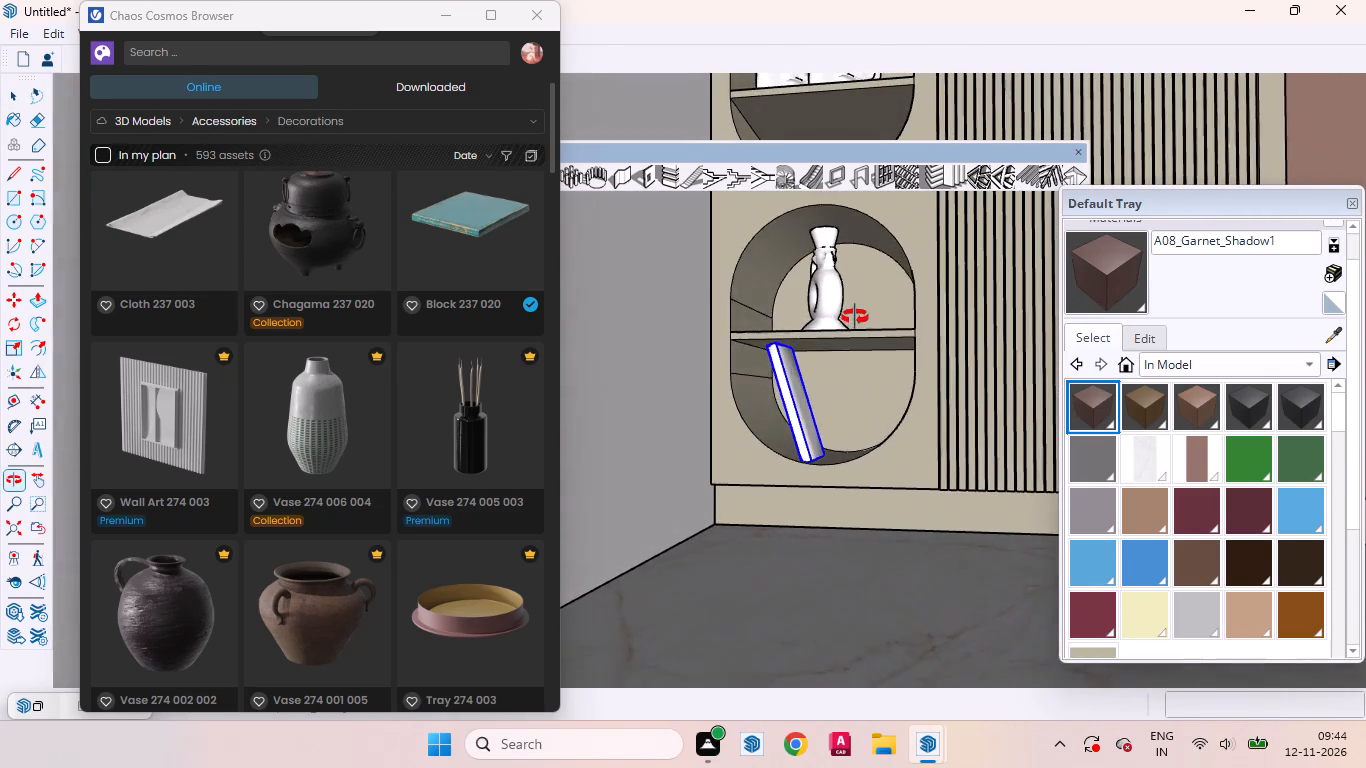
middle_drag(855, 317, 879, 345)
key(m)
scroll(822, 458, up, 2)
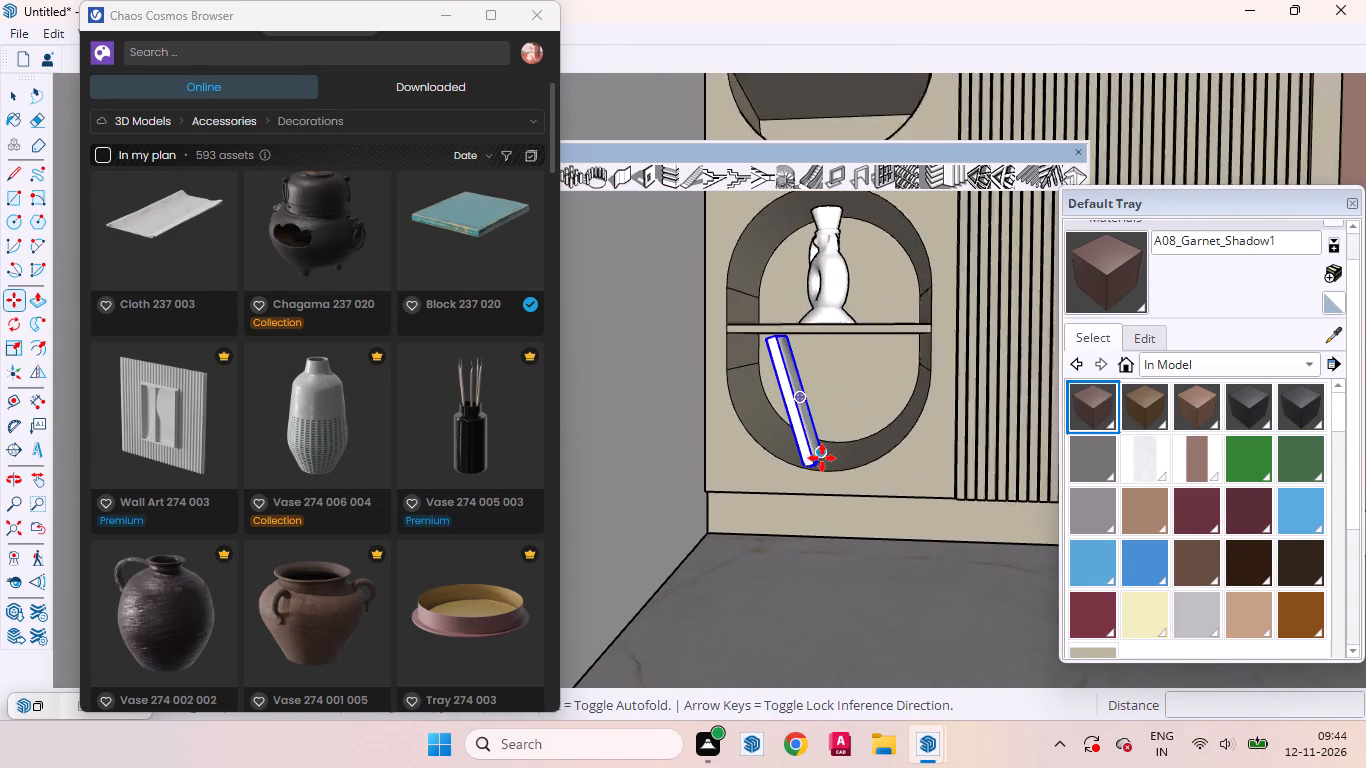
scroll(822, 458, up, 2)
click(815, 468)
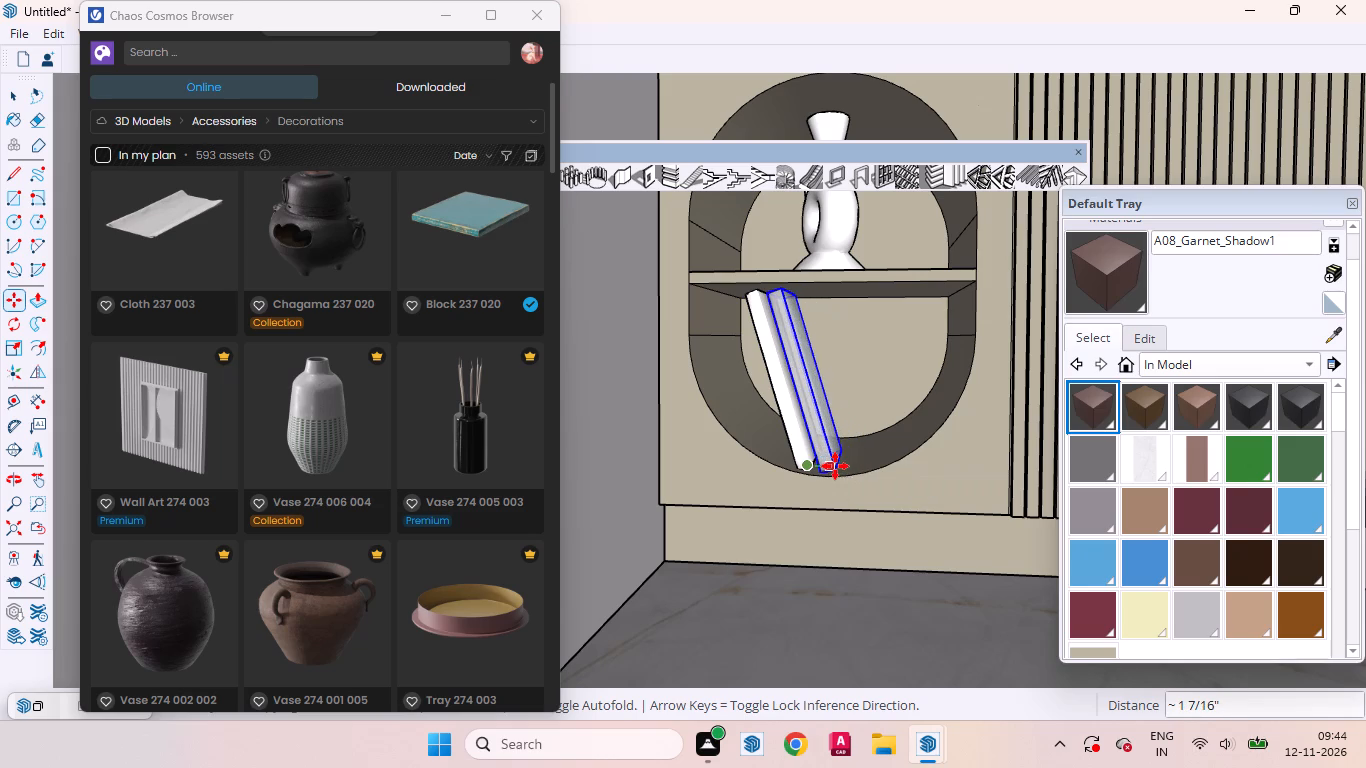
click(835, 466)
click(835, 466)
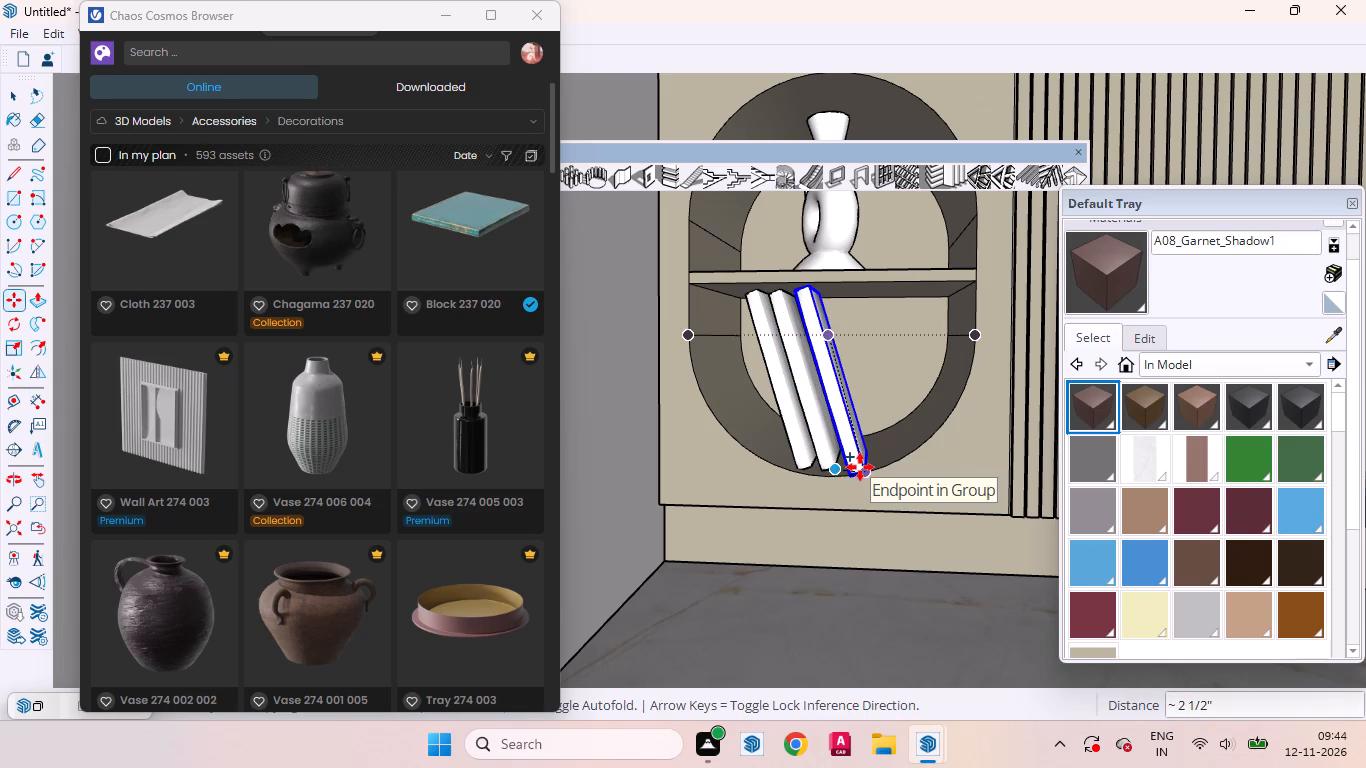
click(860, 467)
scroll(819, 520, down, 9)
scroll(828, 489, up, 6)
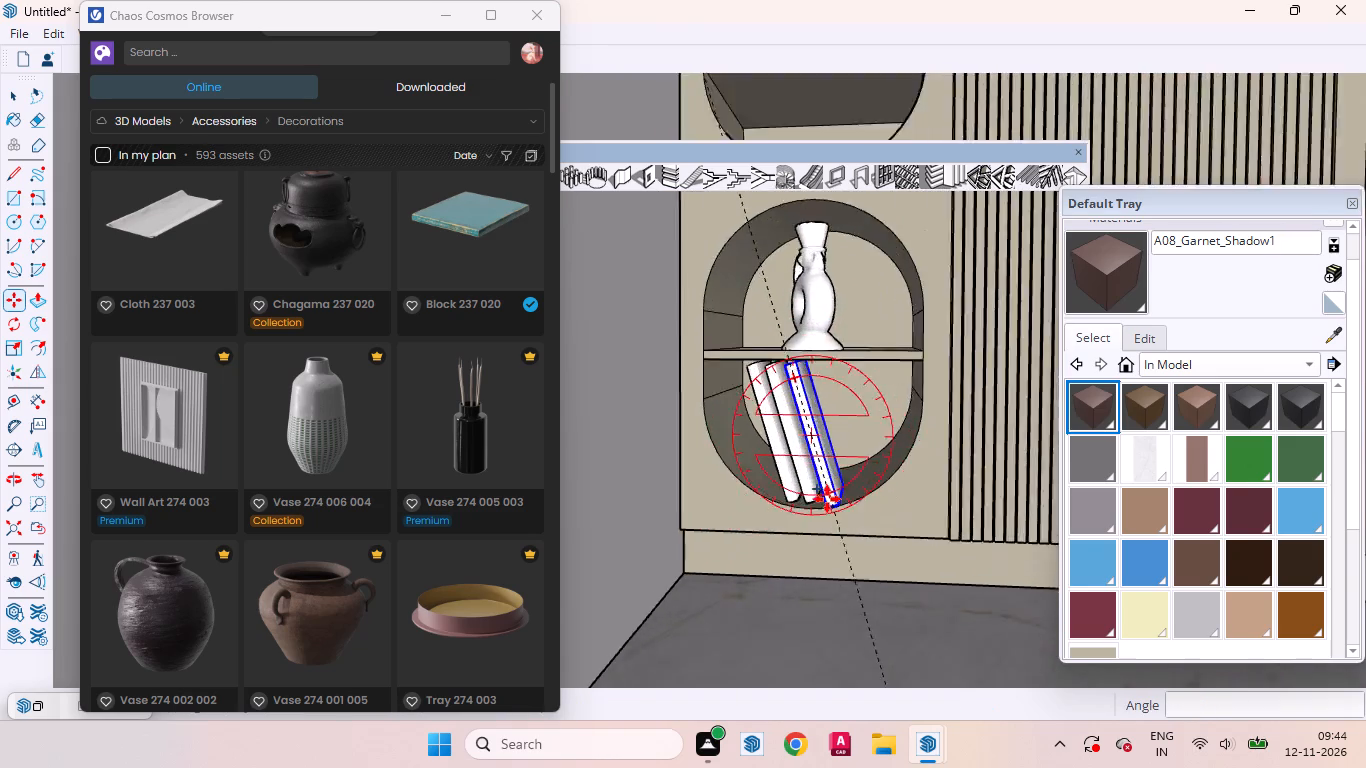
scroll(827, 499, up, 8)
key(space)
Shift the third leaning block about 1 1/8" sideways, away from the other two.
middle_drag(810, 518, 911, 666)
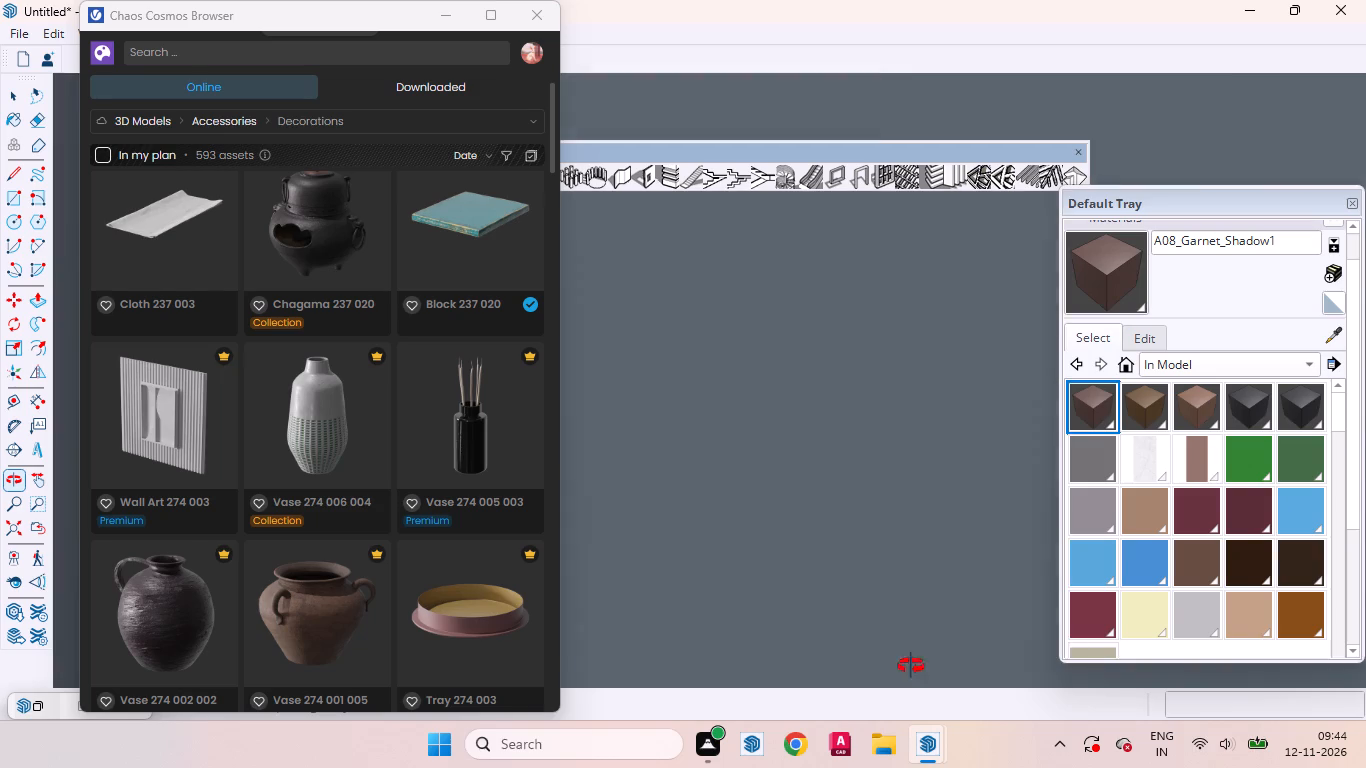
middle_drag(911, 666, 613, 622)
scroll(631, 608, up, 4)
key(m)
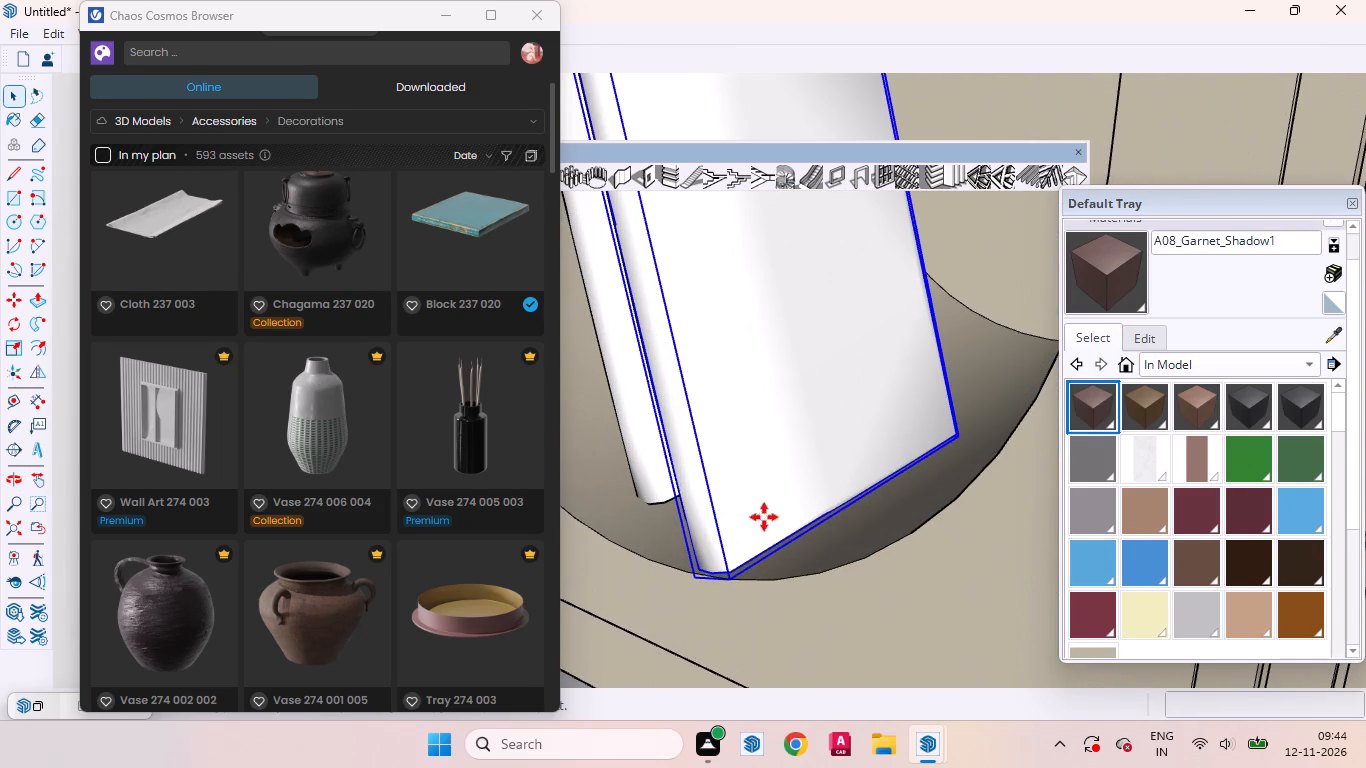
click(811, 546)
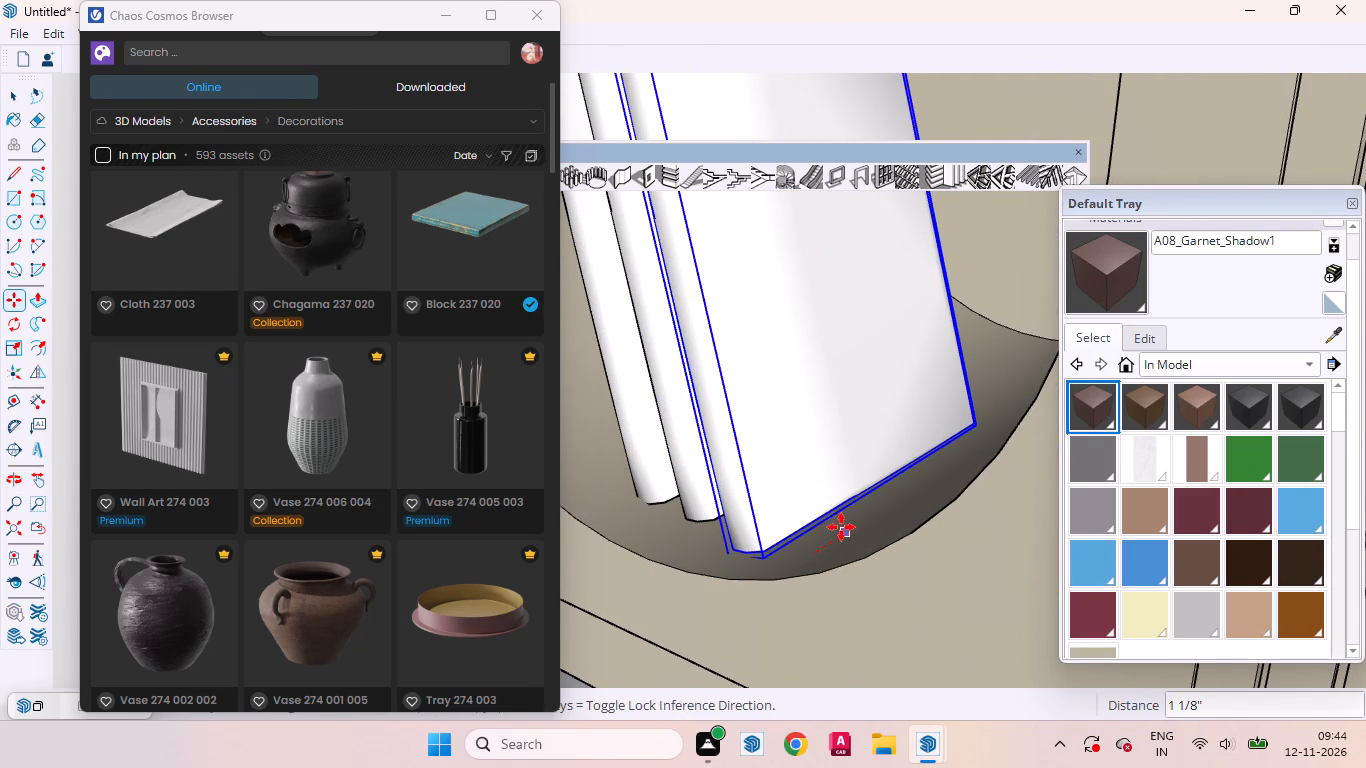
click(842, 527)
key(space)
Examine the three leaning blocks in the wardrobe's lowest niche from the front and up close at their bottom corners.
scroll(820, 500, down, 12)
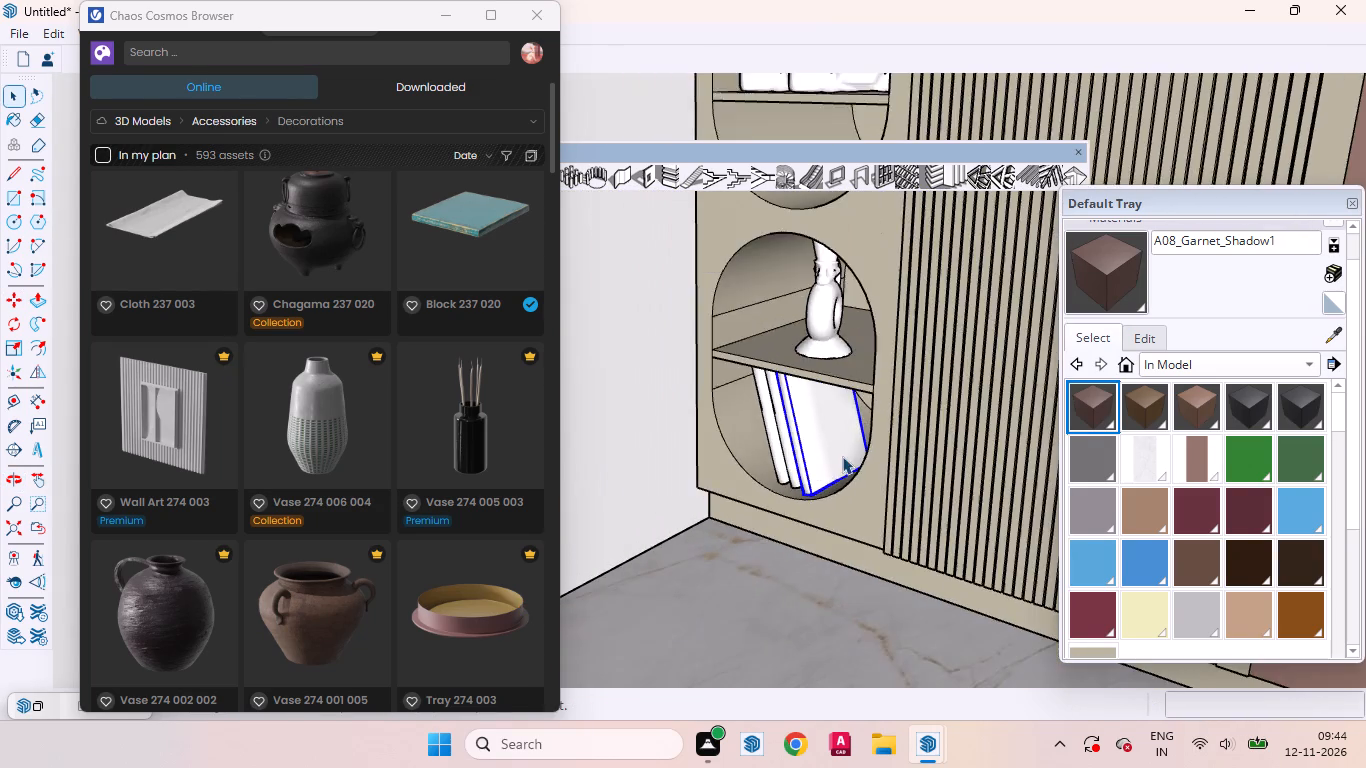
scroll(842, 456, down, 20)
scroll(842, 456, down, 4)
click(740, 594)
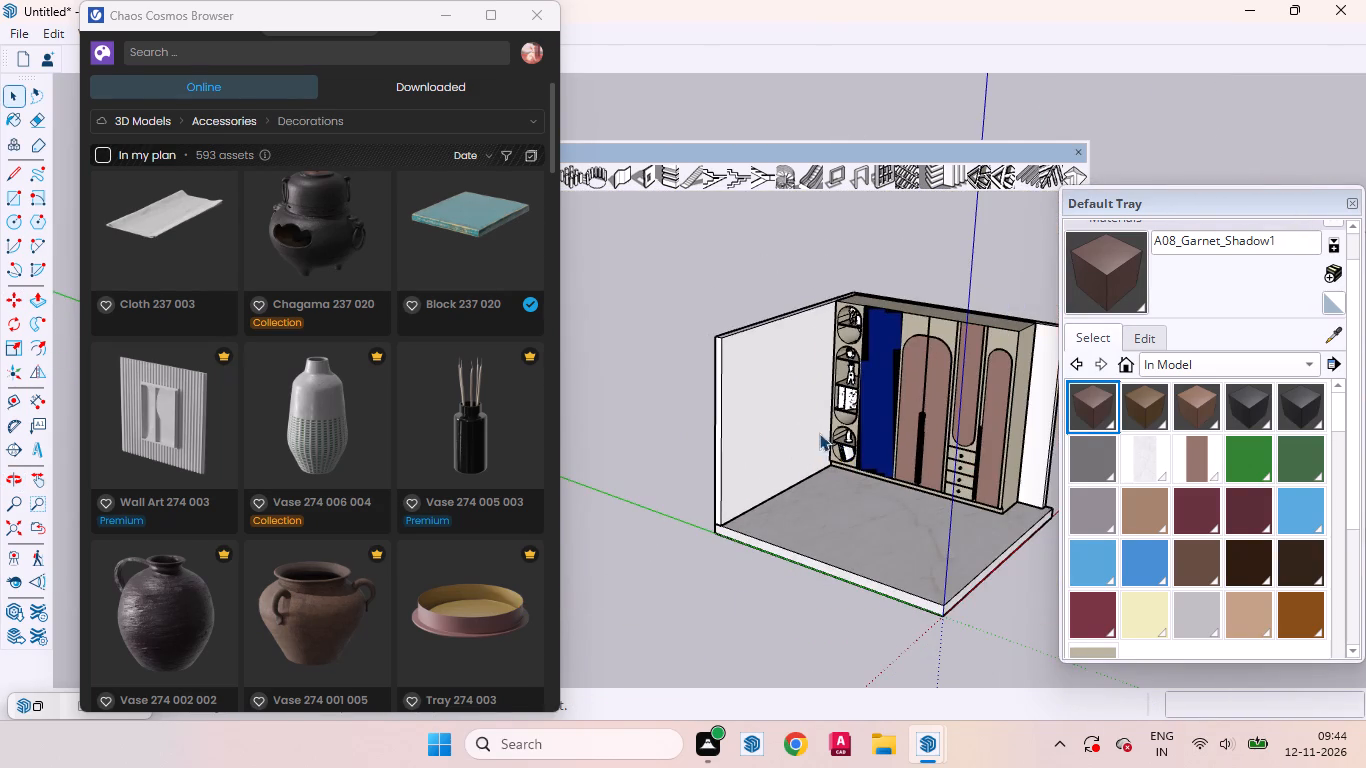
scroll(820, 433, up, 8)
middle_drag(844, 457, 963, 412)
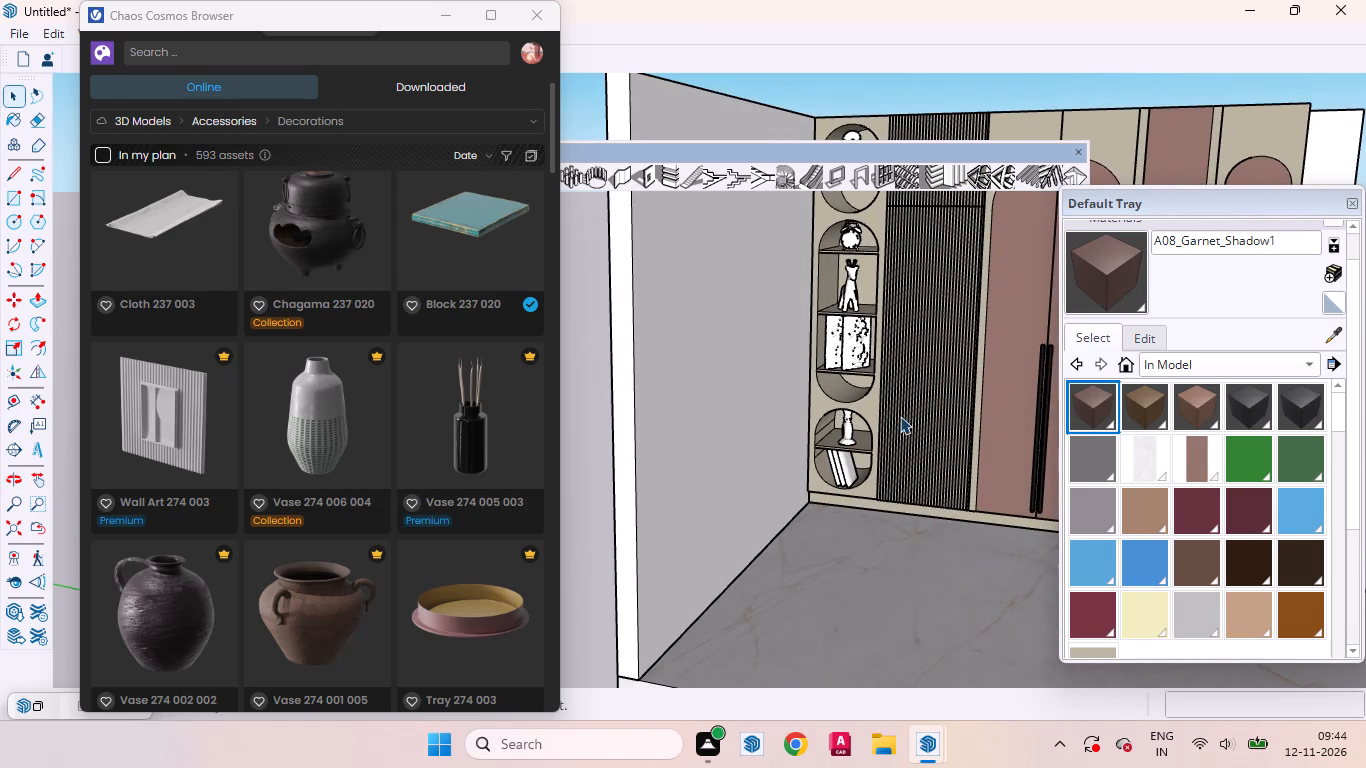
scroll(862, 445, up, 9)
middle_drag(819, 481, 933, 402)
scroll(823, 430, up, 7)
scroll(843, 619, up, 4)
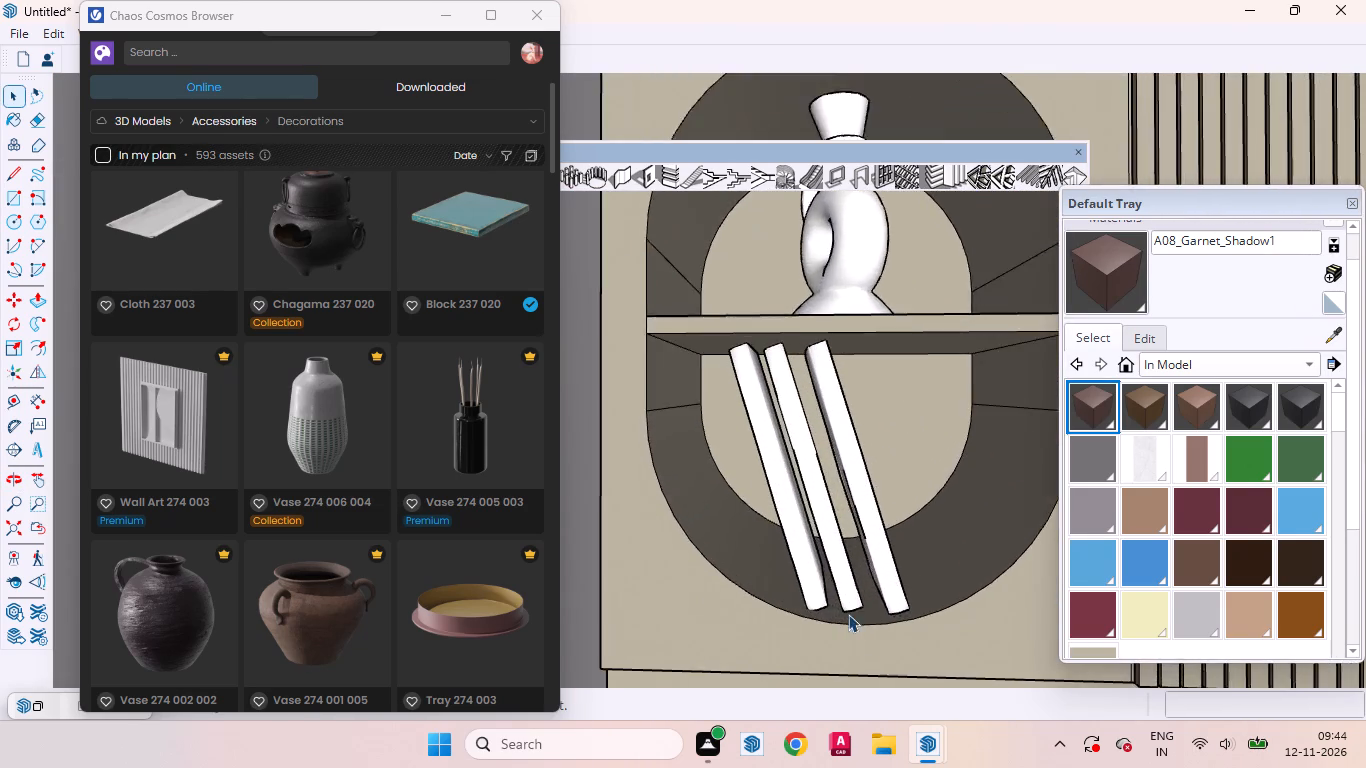
scroll(848, 614, up, 13)
middle_drag(853, 611, 834, 574)
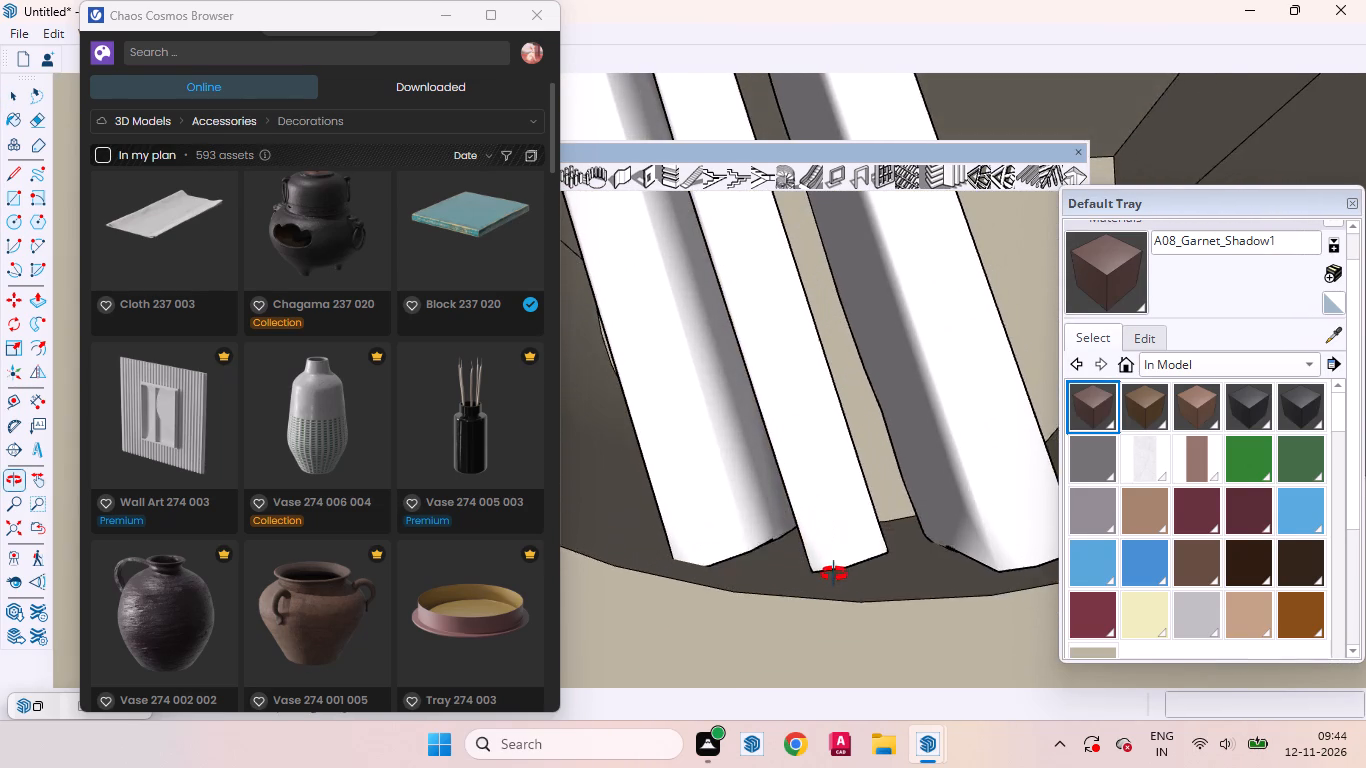
middle_drag(834, 574, 836, 589)
click(835, 525)
click(704, 484)
click(929, 427)
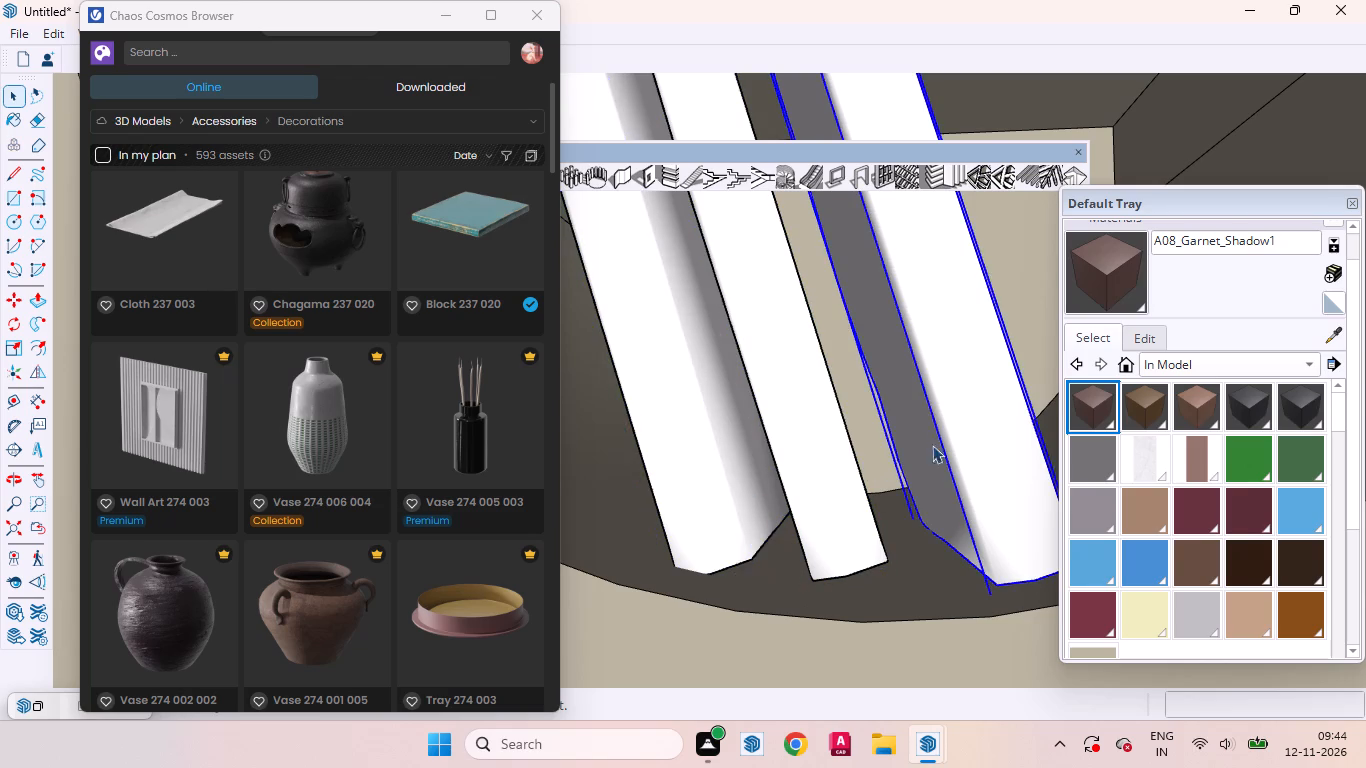
scroll(853, 536, down, 14)
scroll(749, 628, down, 7)
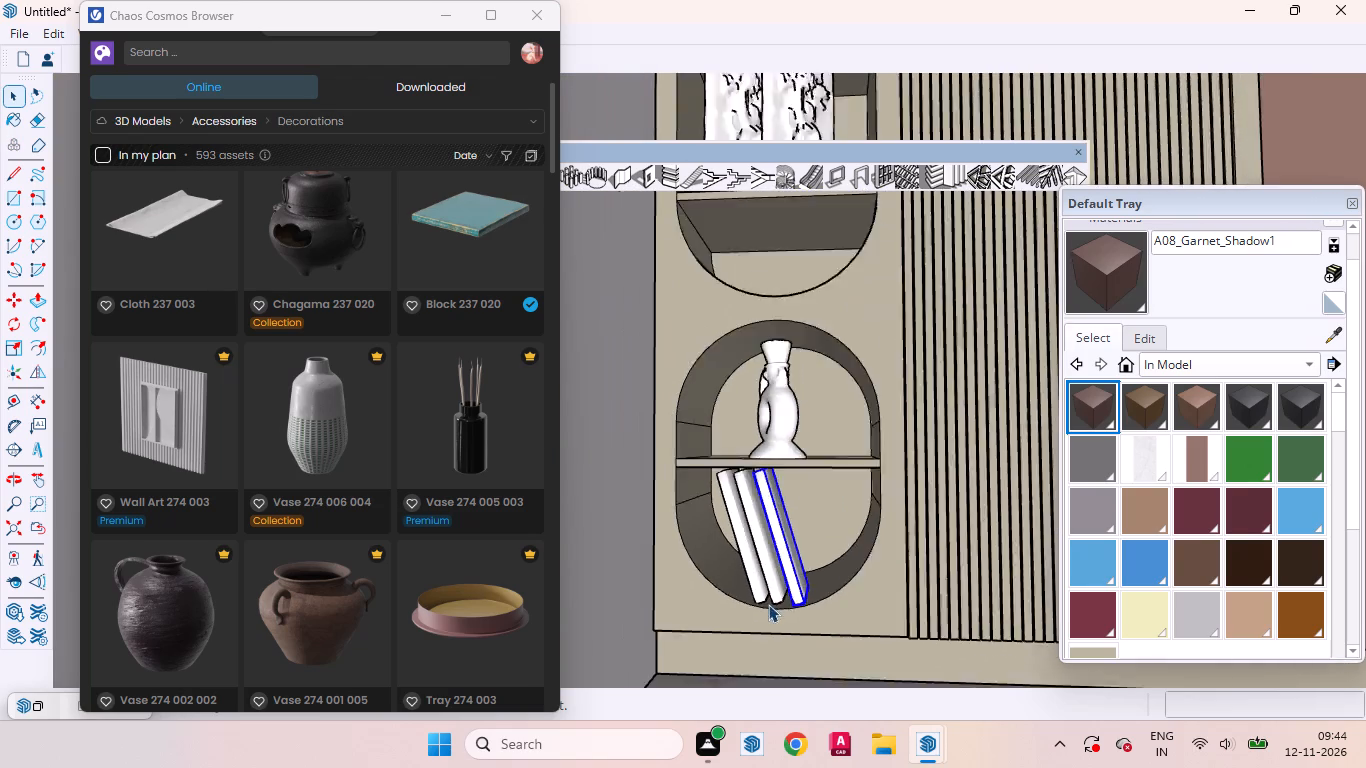
scroll(768, 604, down, 13)
scroll(751, 570, up, 11)
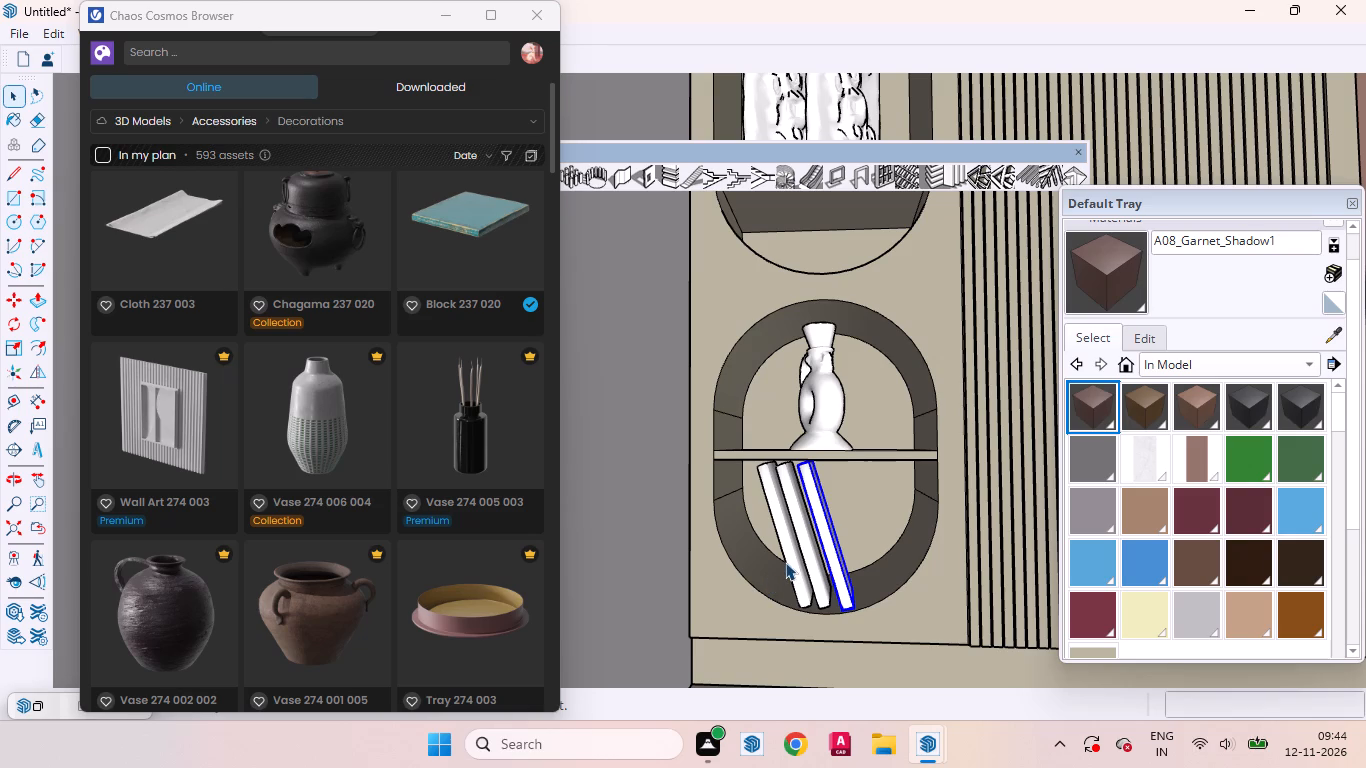
scroll(823, 551, down, 4)
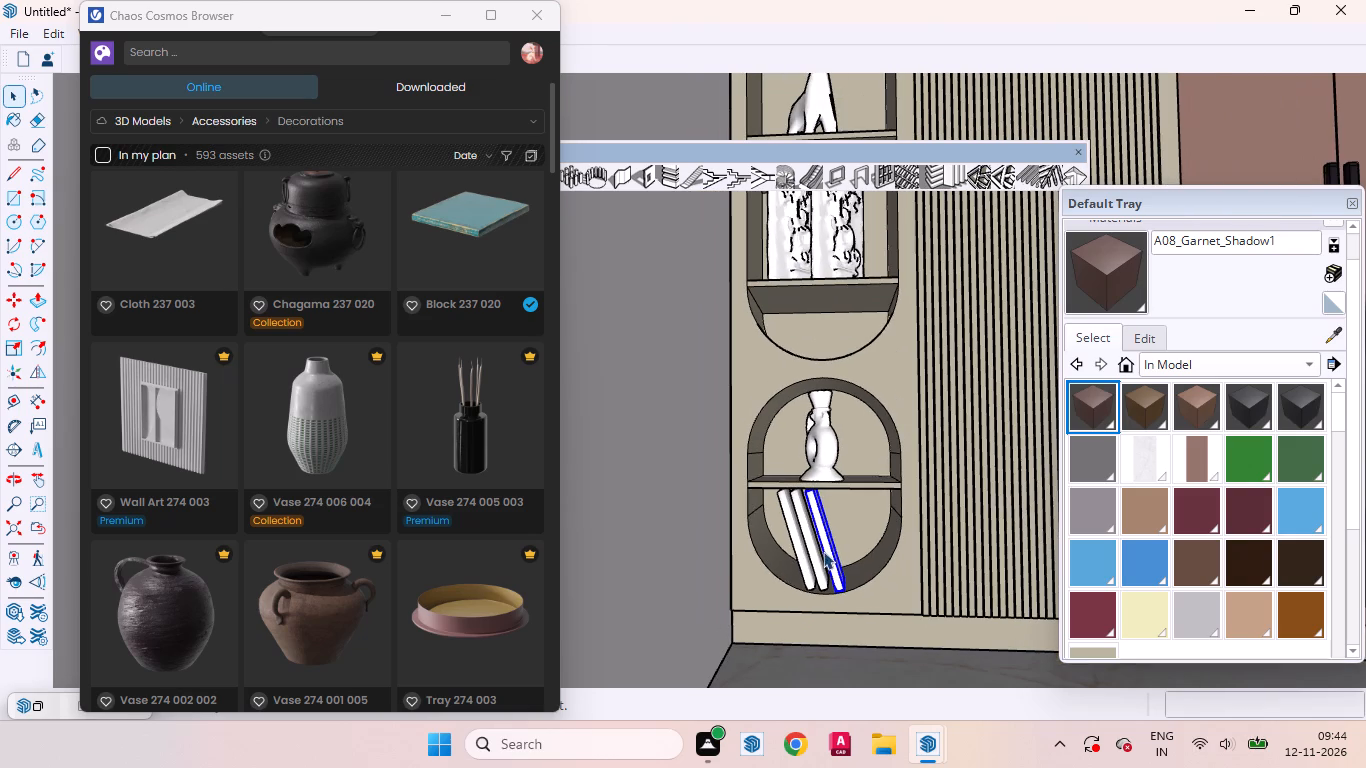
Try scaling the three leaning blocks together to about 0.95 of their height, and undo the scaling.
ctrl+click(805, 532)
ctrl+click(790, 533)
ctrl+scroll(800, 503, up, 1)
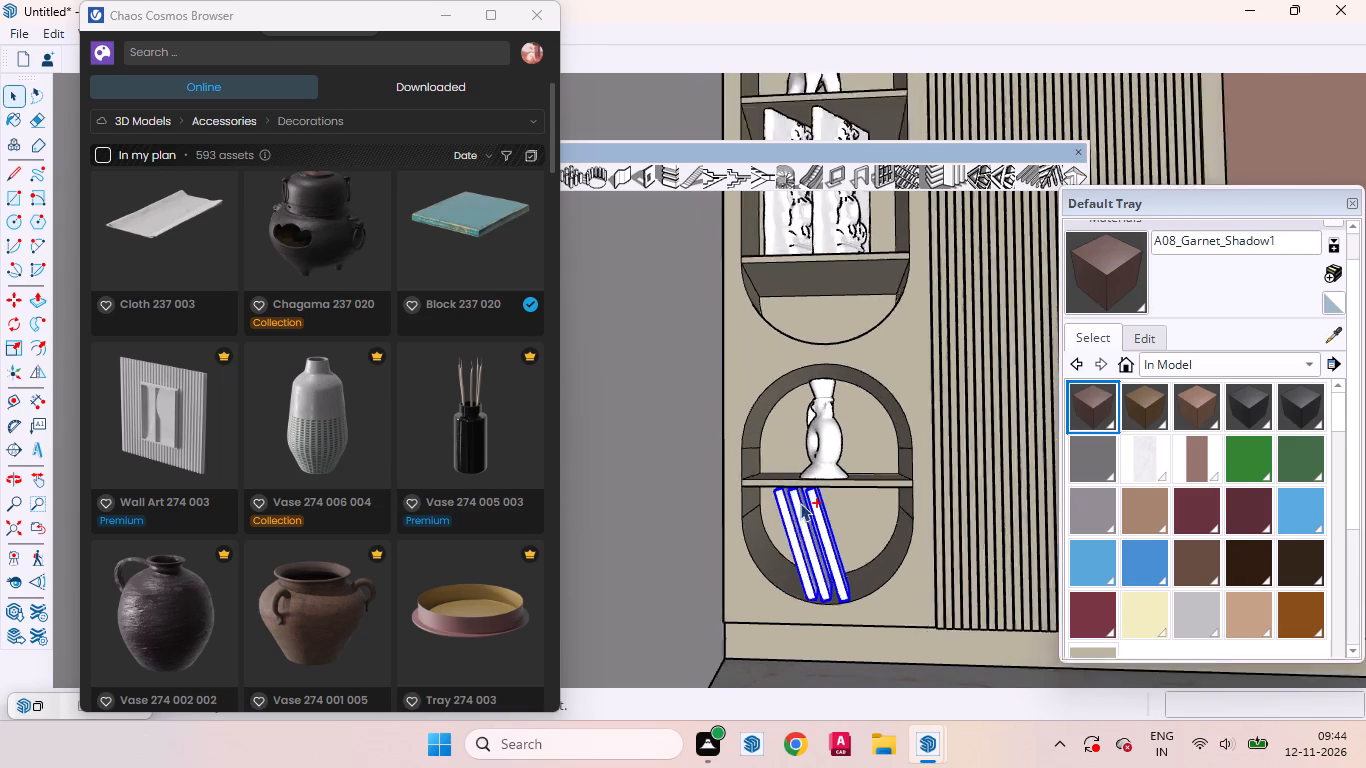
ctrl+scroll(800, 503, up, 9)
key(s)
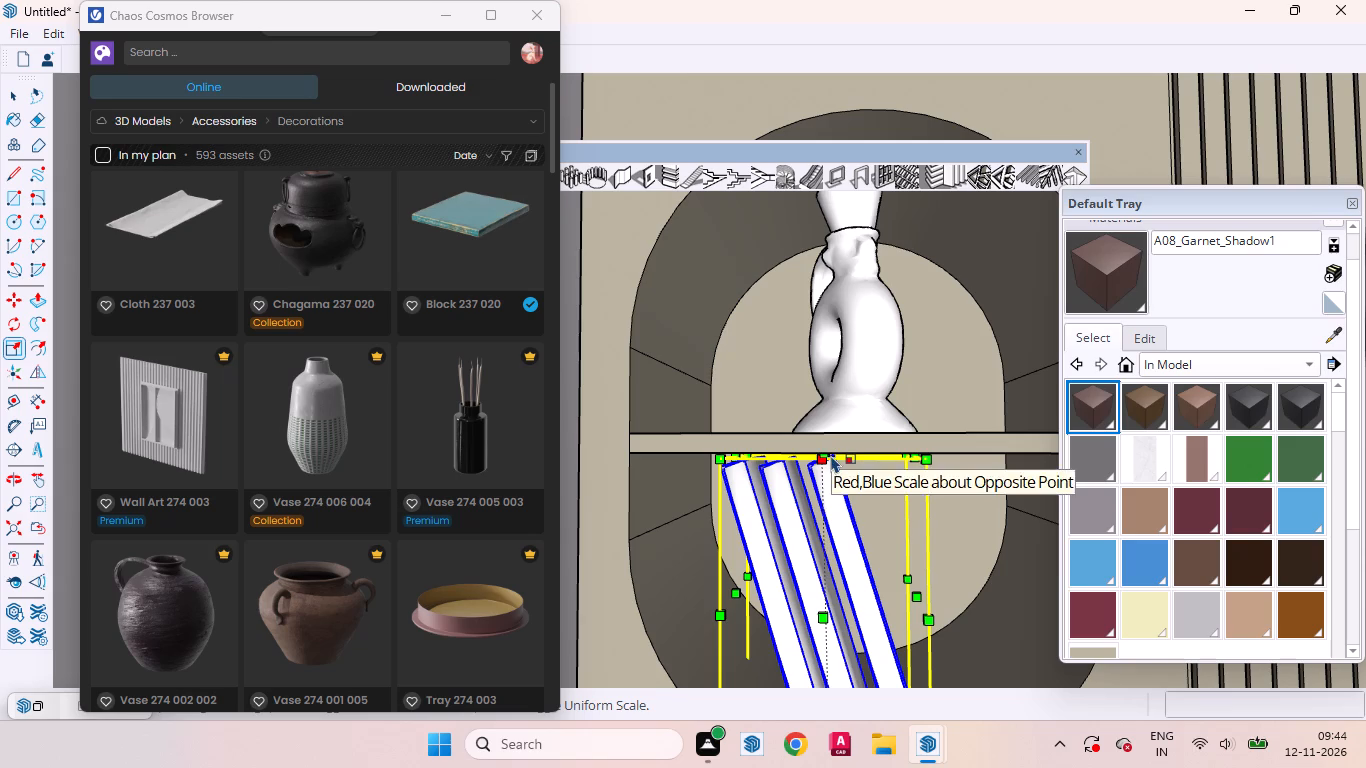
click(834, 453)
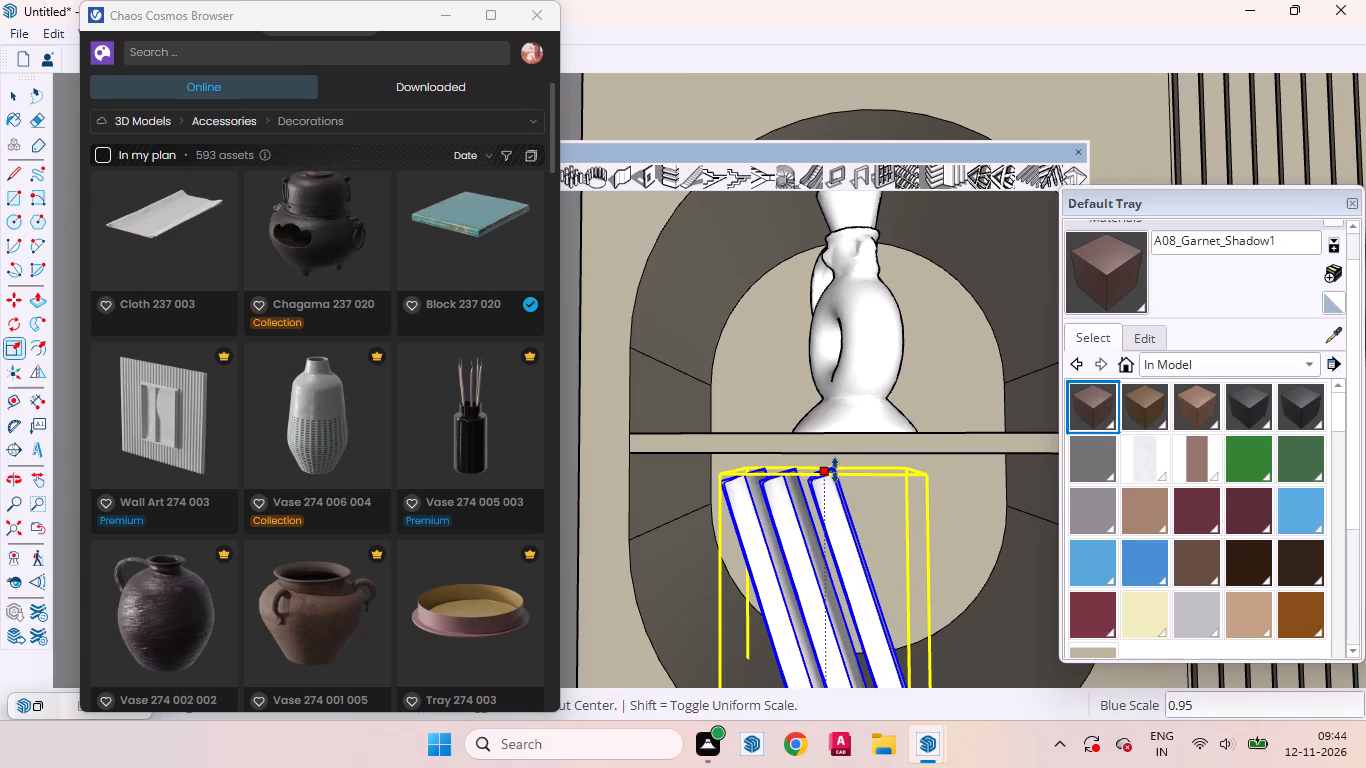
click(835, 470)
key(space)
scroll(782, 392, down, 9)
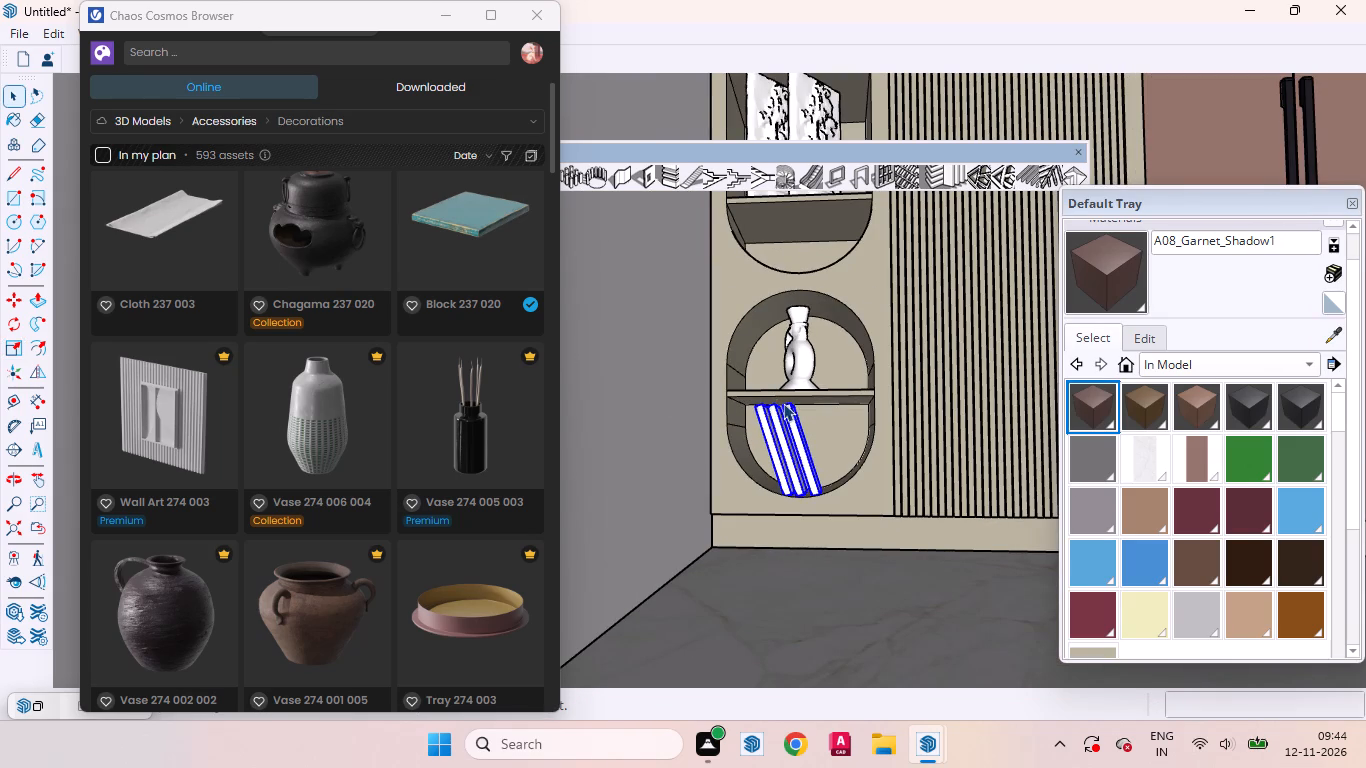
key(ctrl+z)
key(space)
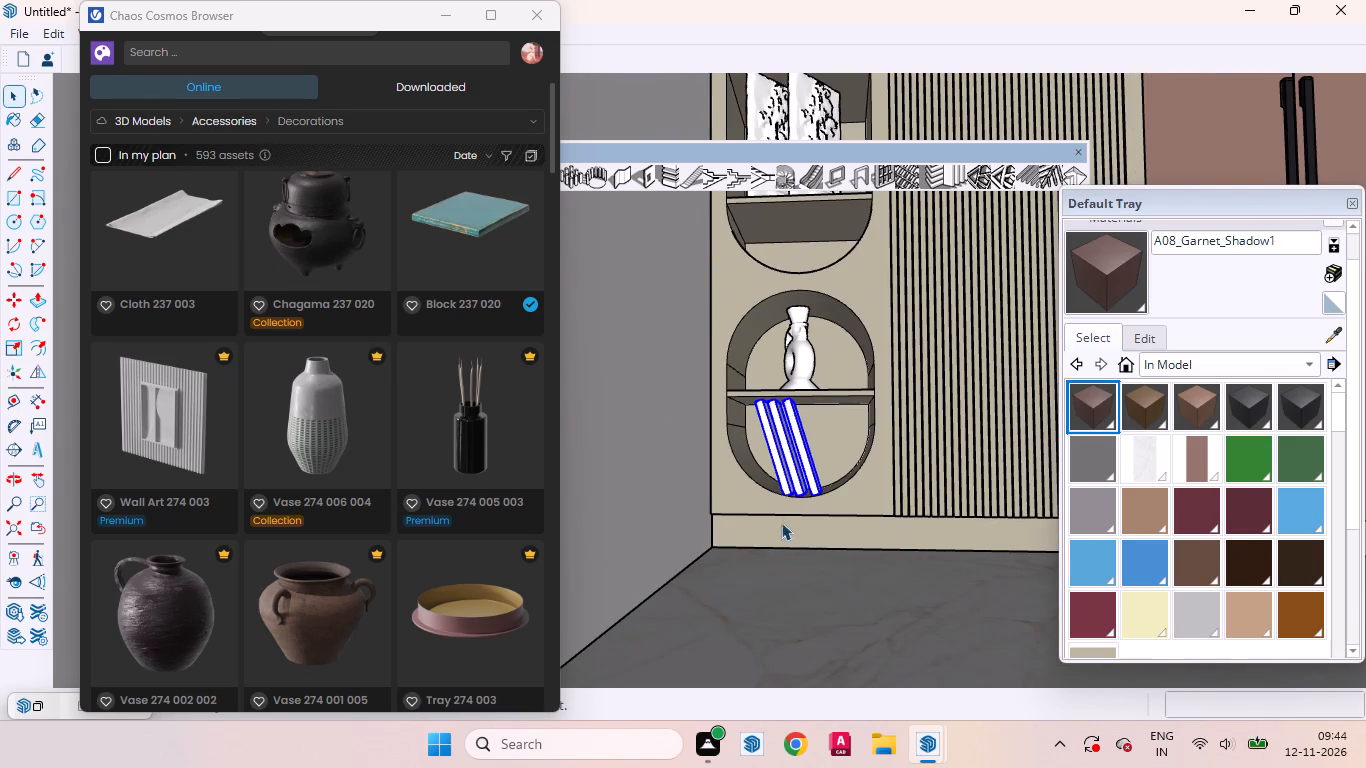
Browse further through the Chaos Cosmos decorations and download Picture 288 039.
scroll(774, 535, down, 19)
click(695, 526)
scroll(810, 453, up, 1)
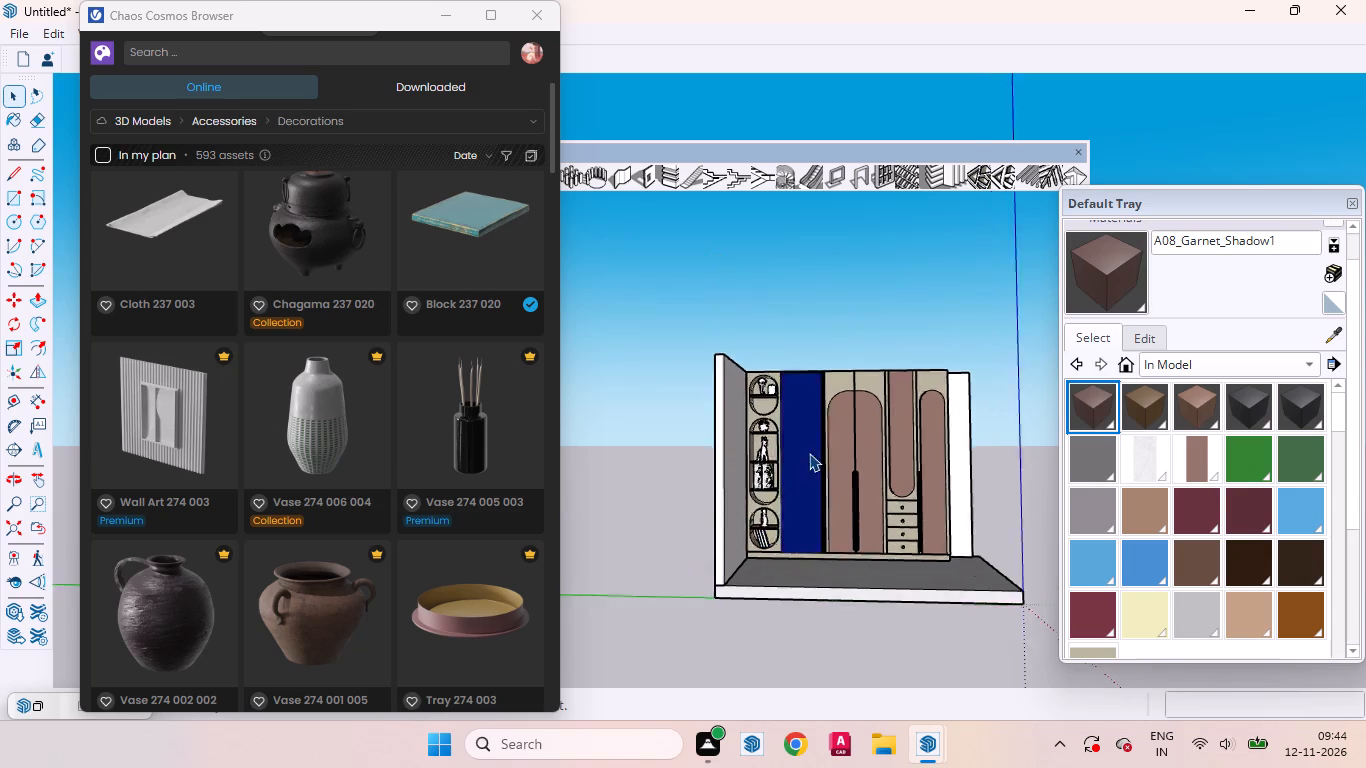
scroll(809, 453, up, 7)
middle_drag(786, 522, 789, 555)
scroll(438, 507, down, 6)
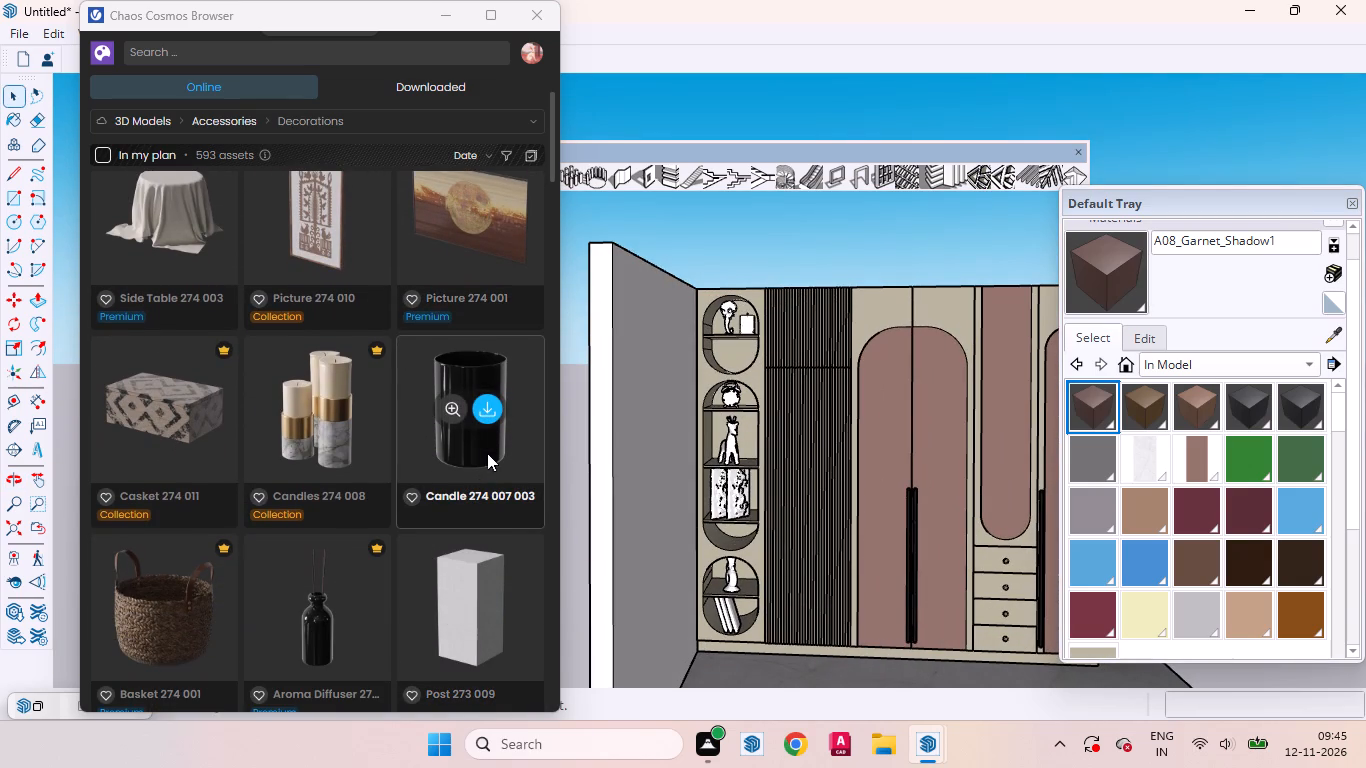
scroll(476, 517, down, 1)
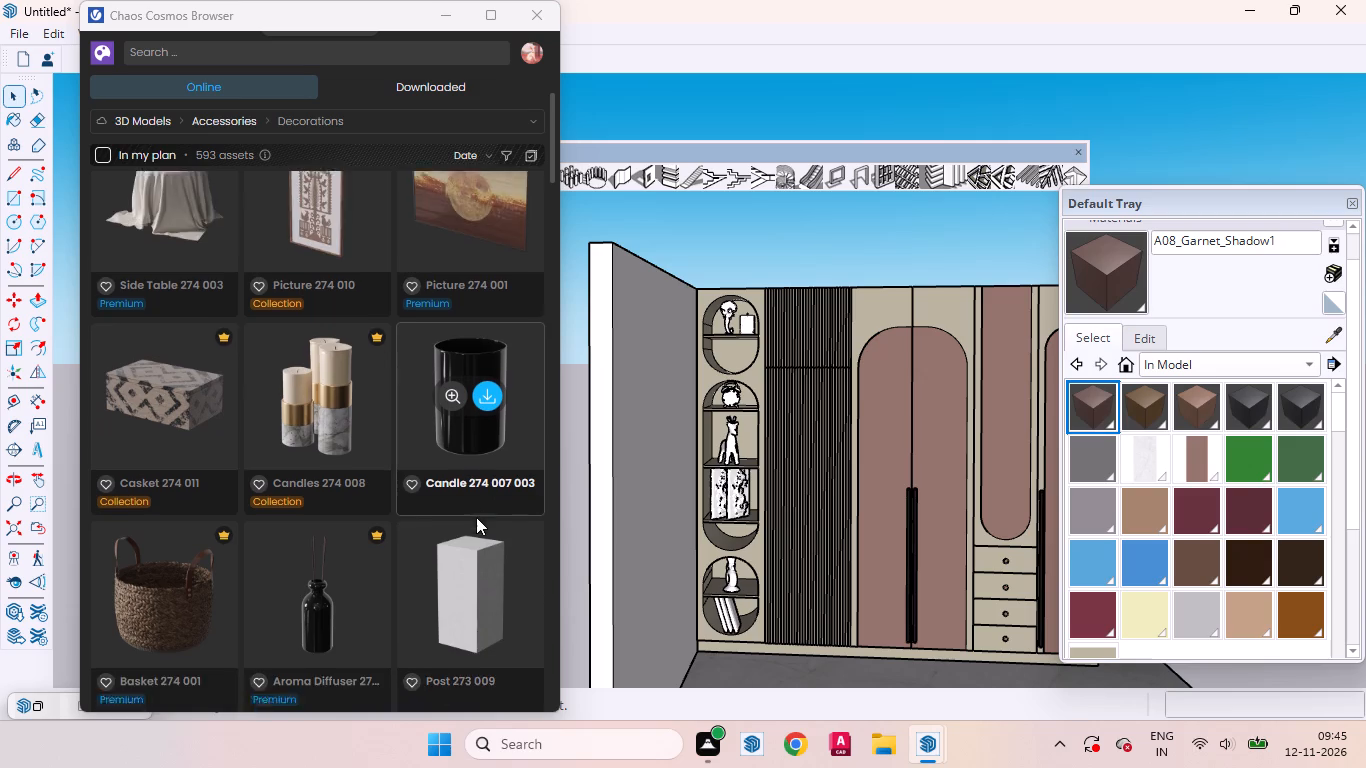
scroll(476, 517, down, 5)
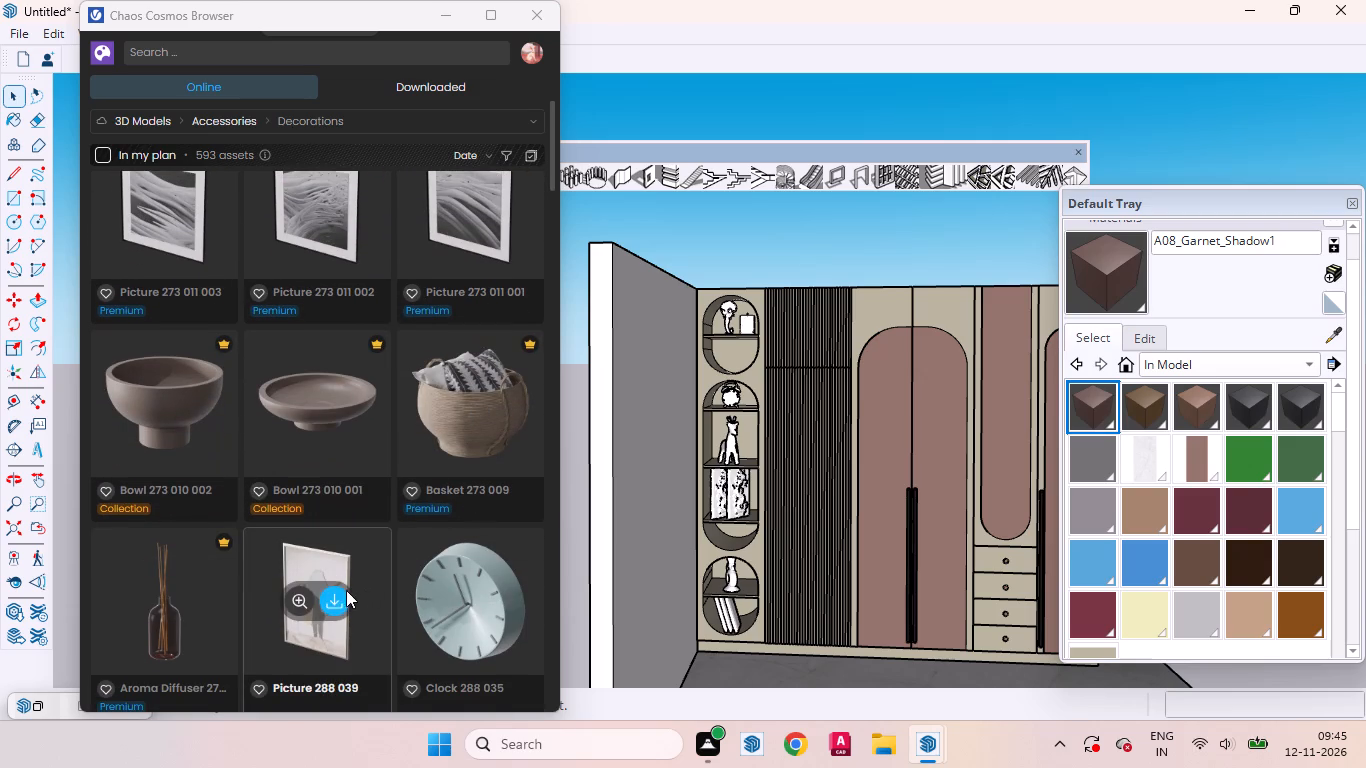
click(334, 596)
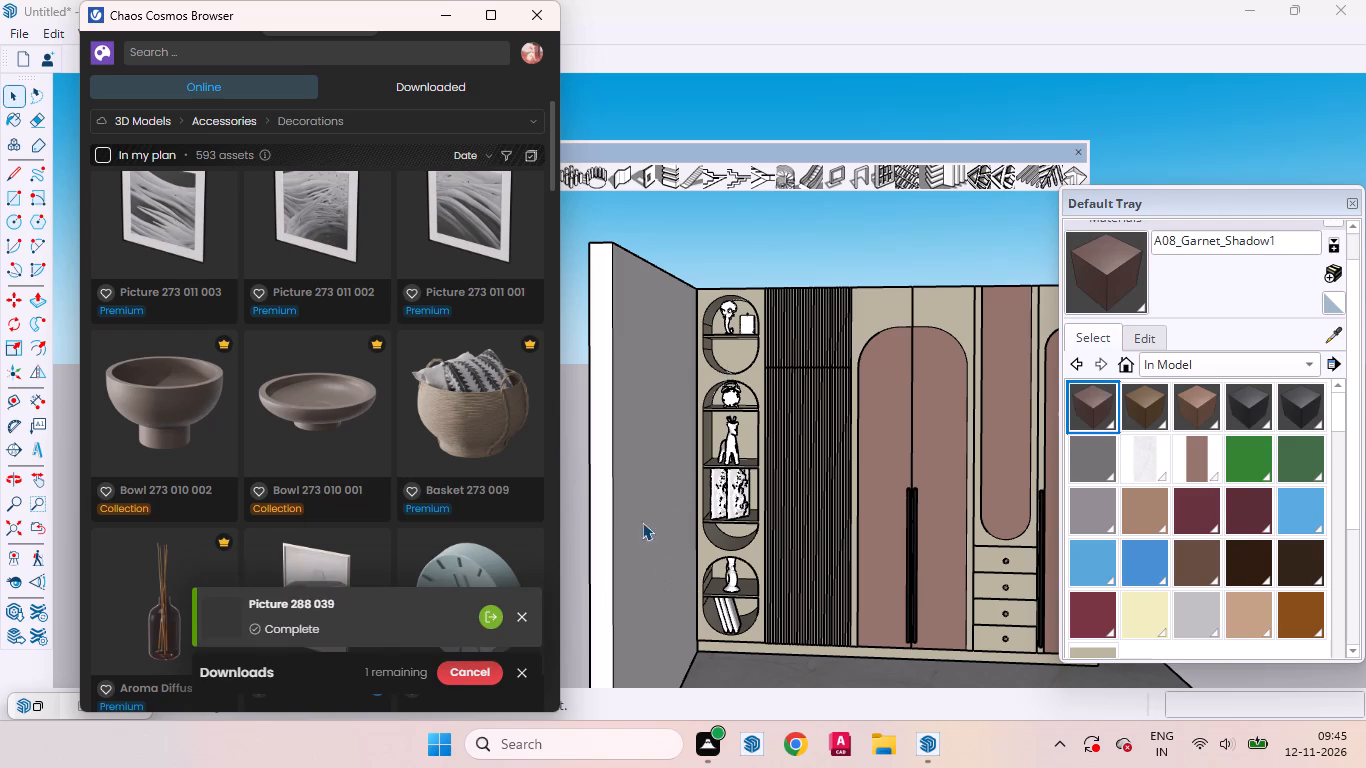
Import Picture 288 039 into the model and place it on the room's floor in front of the wardrobe.
click(483, 609)
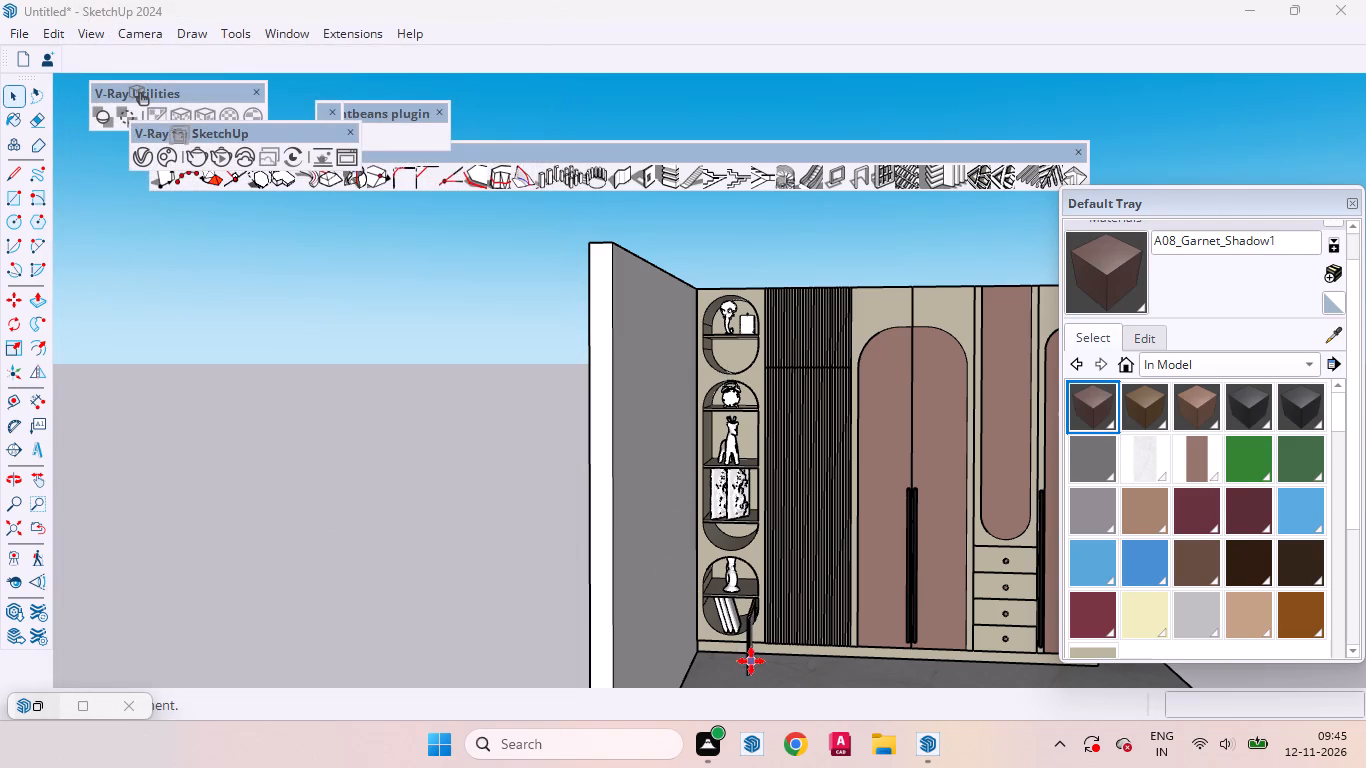
scroll(730, 386, up, 4)
scroll(727, 390, down, 14)
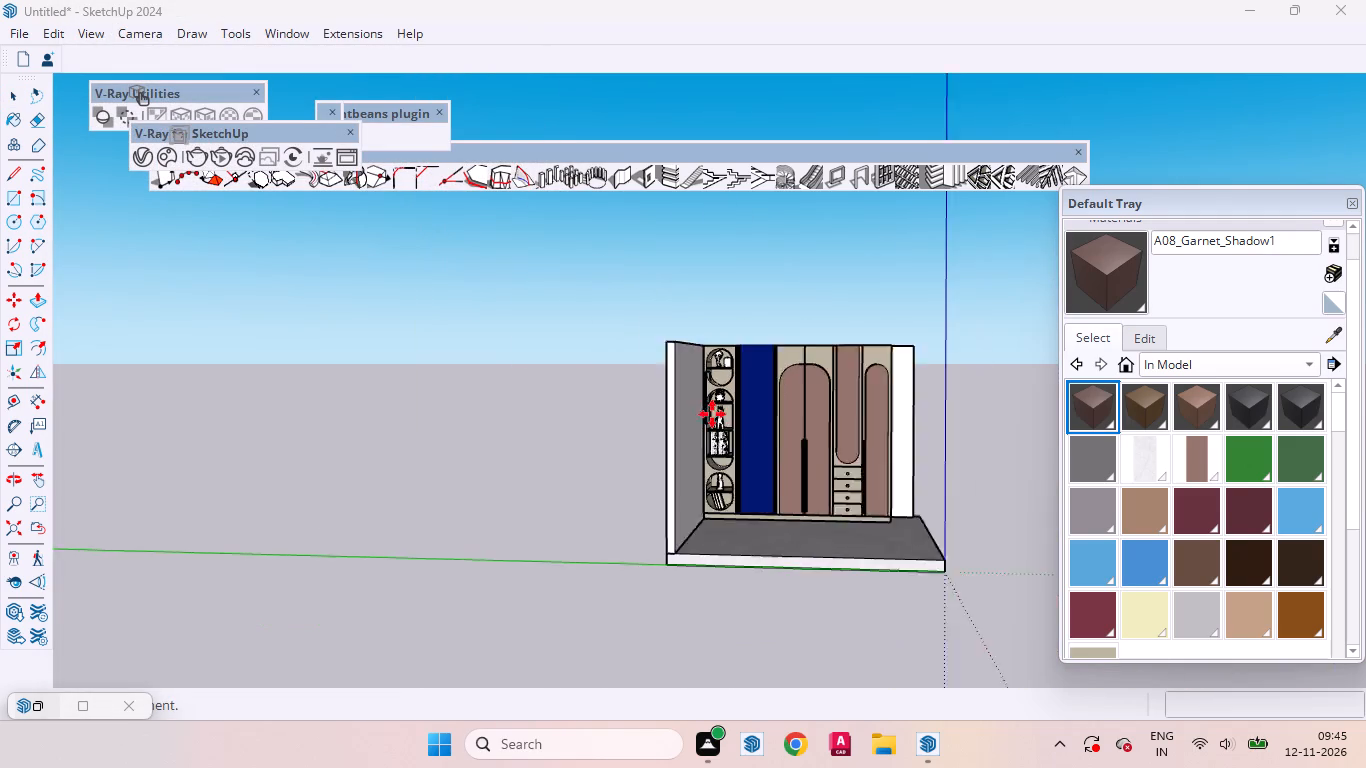
middle_drag(755, 518, 546, 578)
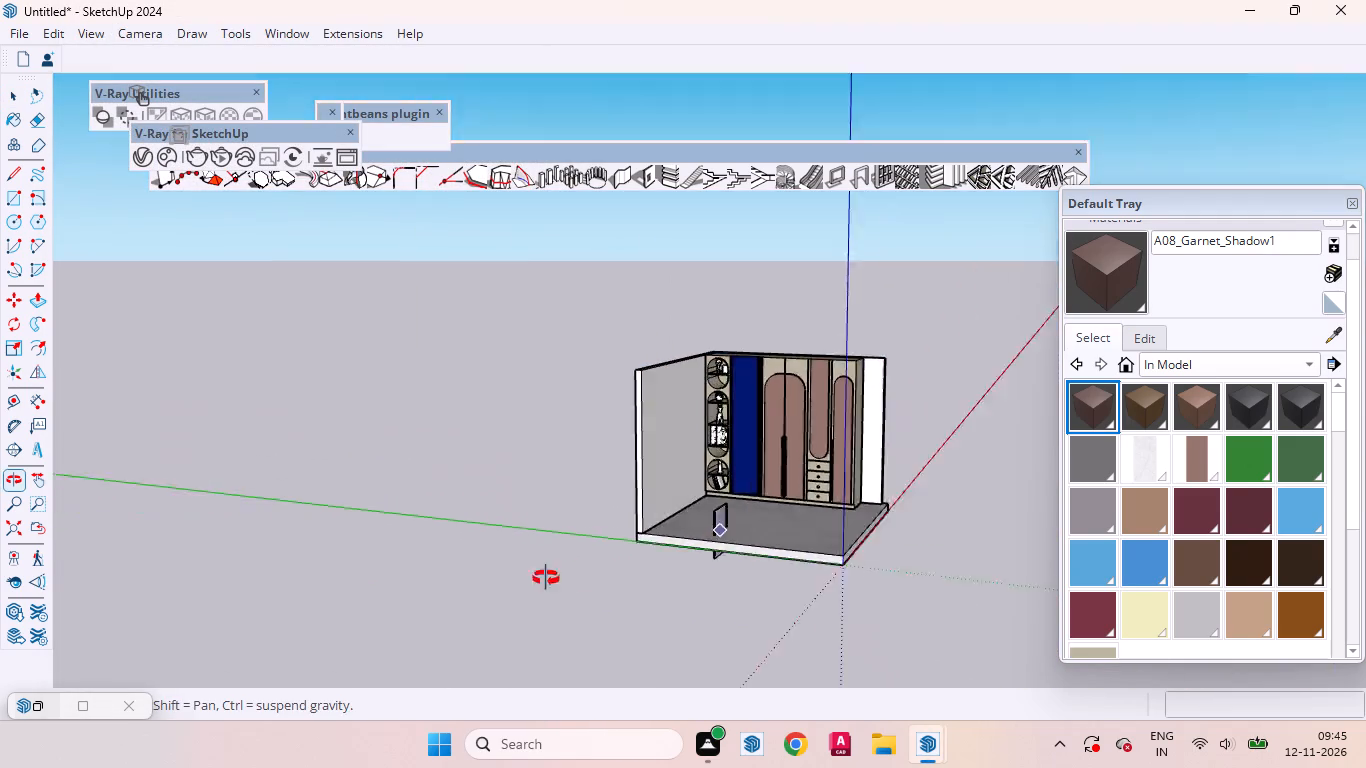
middle_drag(546, 578, 384, 640)
click(651, 532)
scroll(667, 536, up, 4)
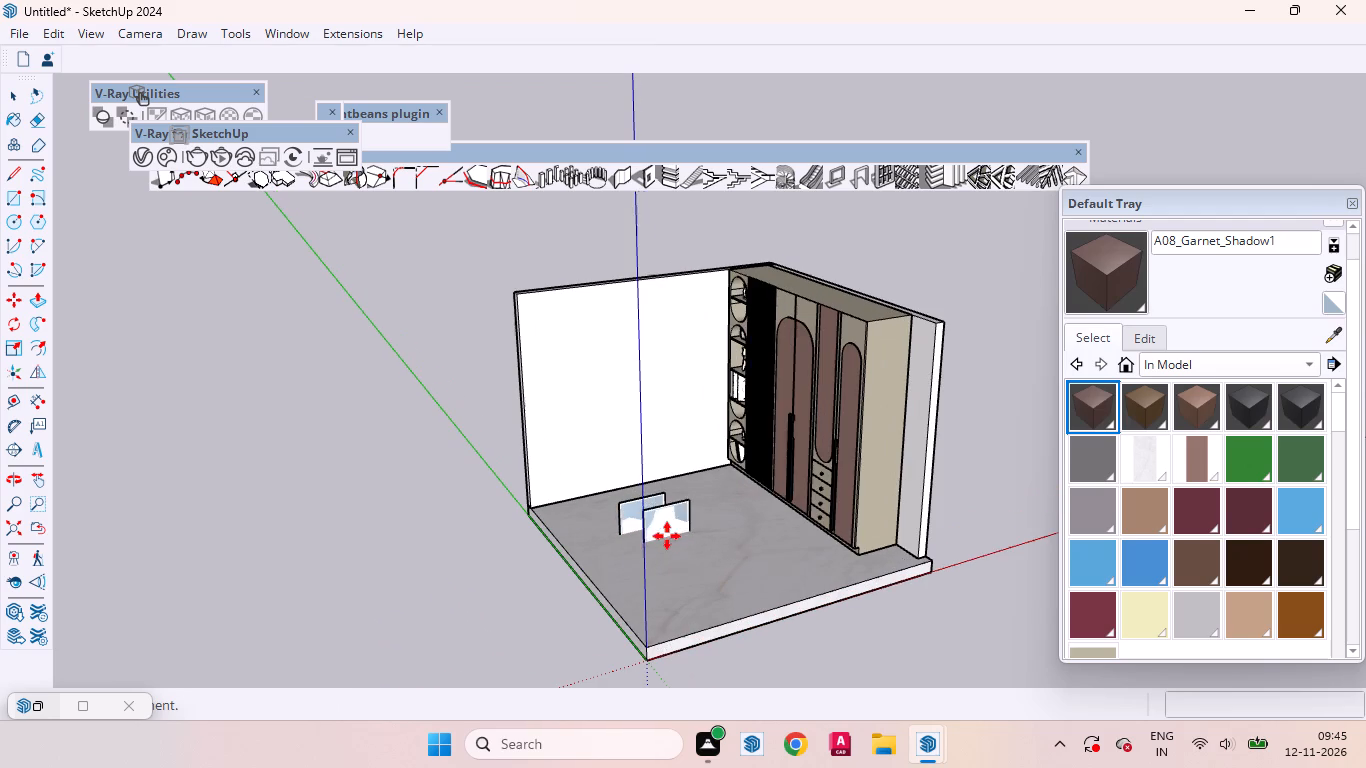
key(space)
Move the picture straight up about 1' 4 1/2" so that it stands clear of the floor.
click(645, 510)
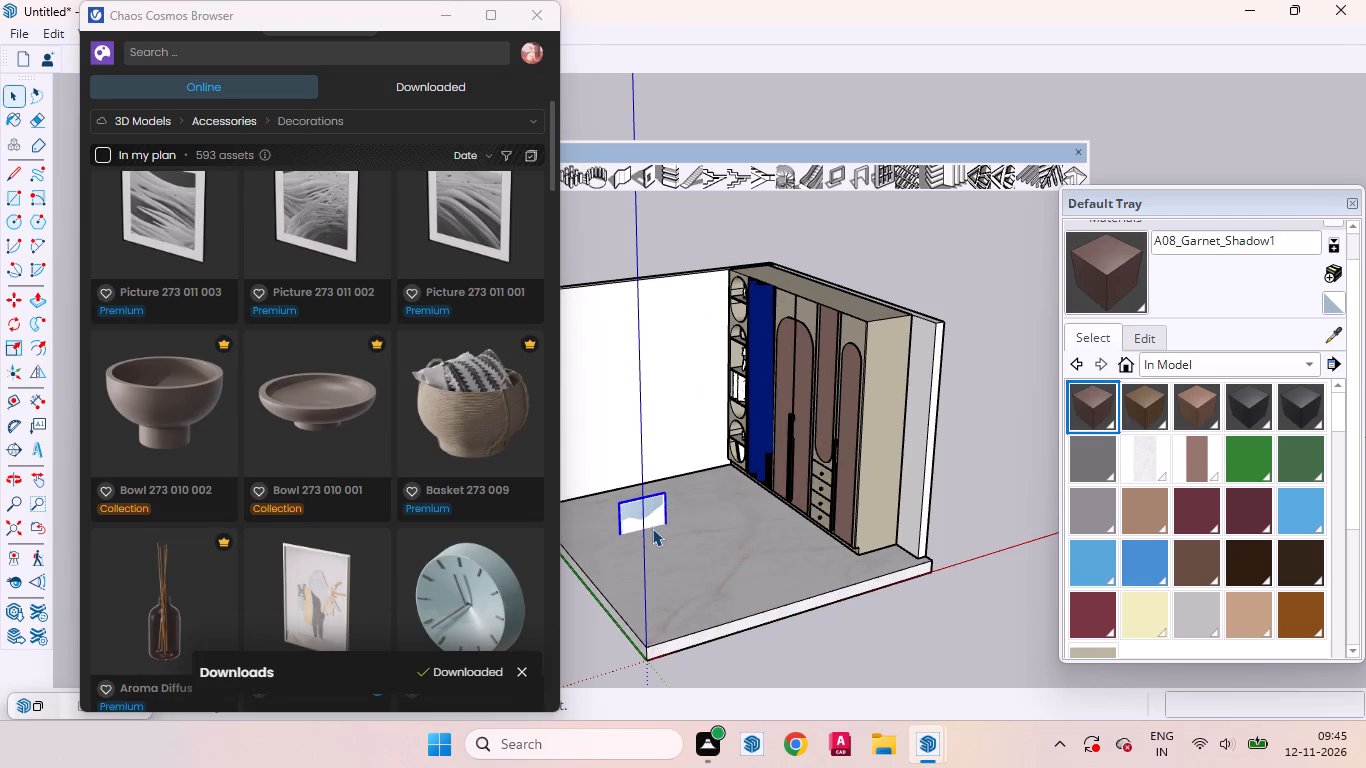
key(m)
click(660, 551)
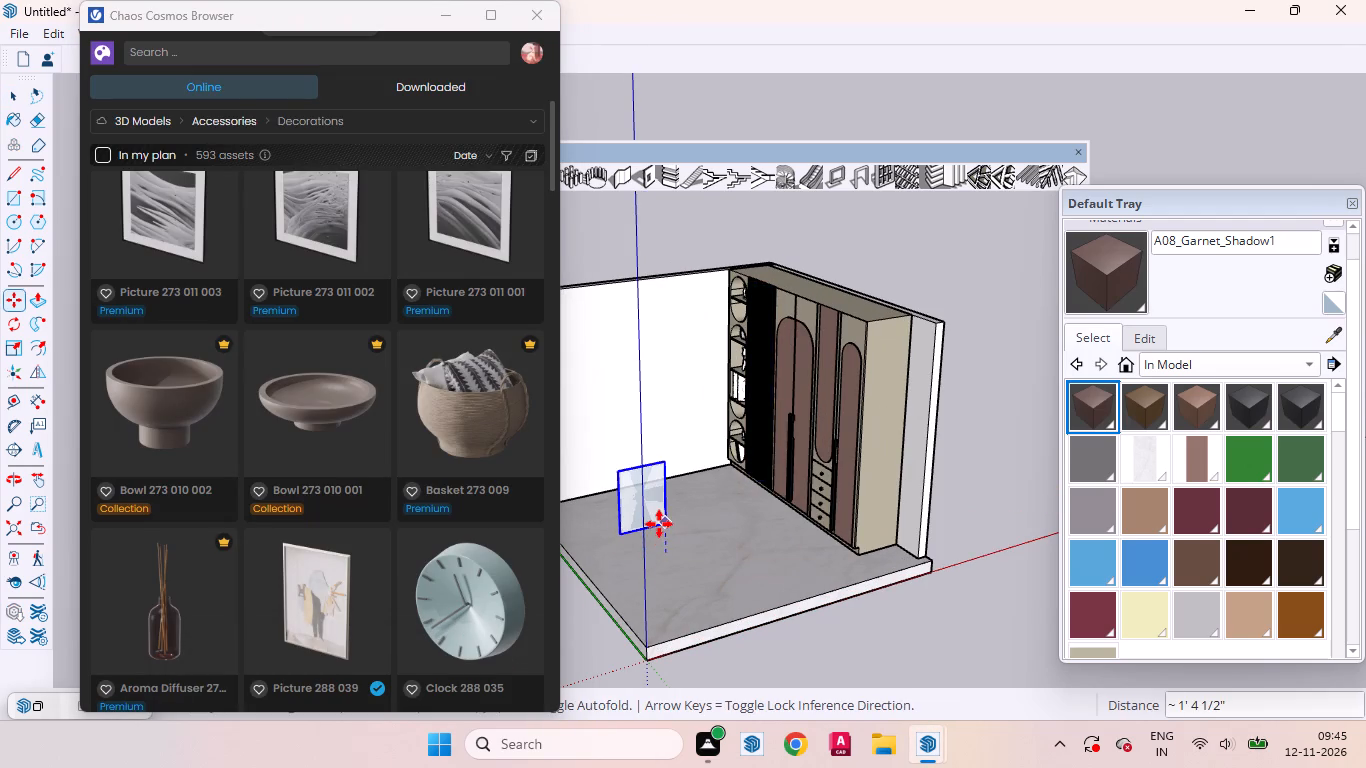
click(659, 524)
key(space)
Rotate the picture 90° on the floor plane so that it faces the same way as the wardrobe front.
scroll(804, 466, down, 3)
scroll(642, 540, up, 3)
middle_drag(713, 533, 736, 534)
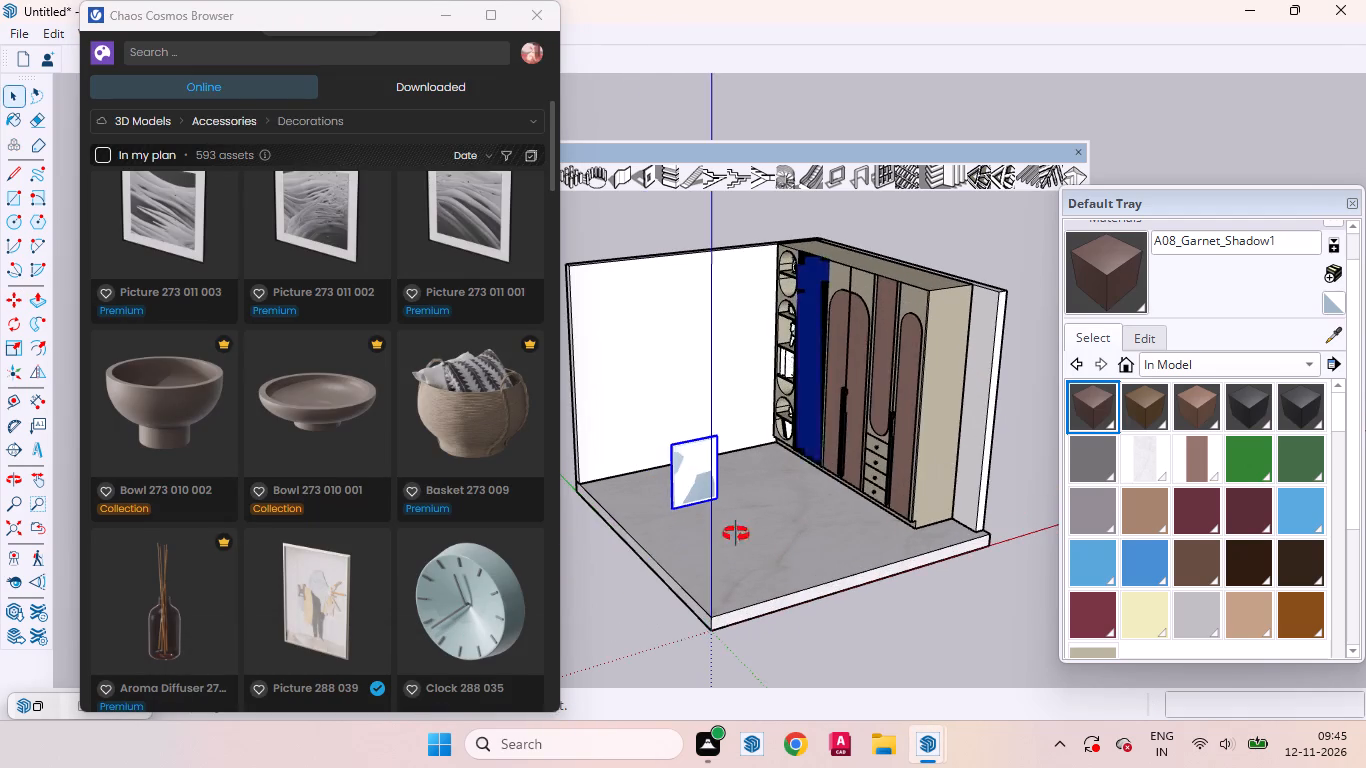
middle_drag(736, 534, 1249, 528)
scroll(745, 468, up, 7)
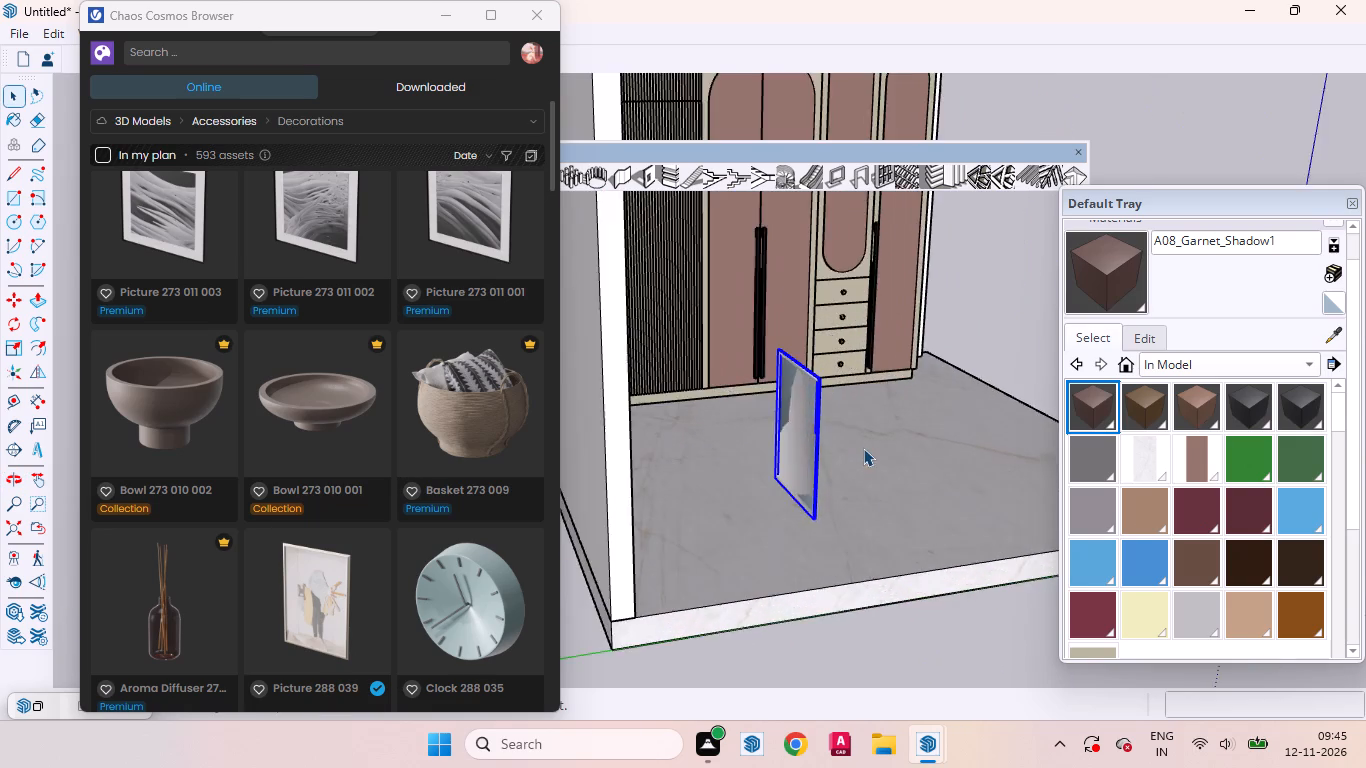
scroll(863, 448, up, 3)
middle_drag(858, 480, 638, 534)
scroll(797, 490, down, 3)
scroll(791, 462, up, 1)
scroll(800, 457, down, 2)
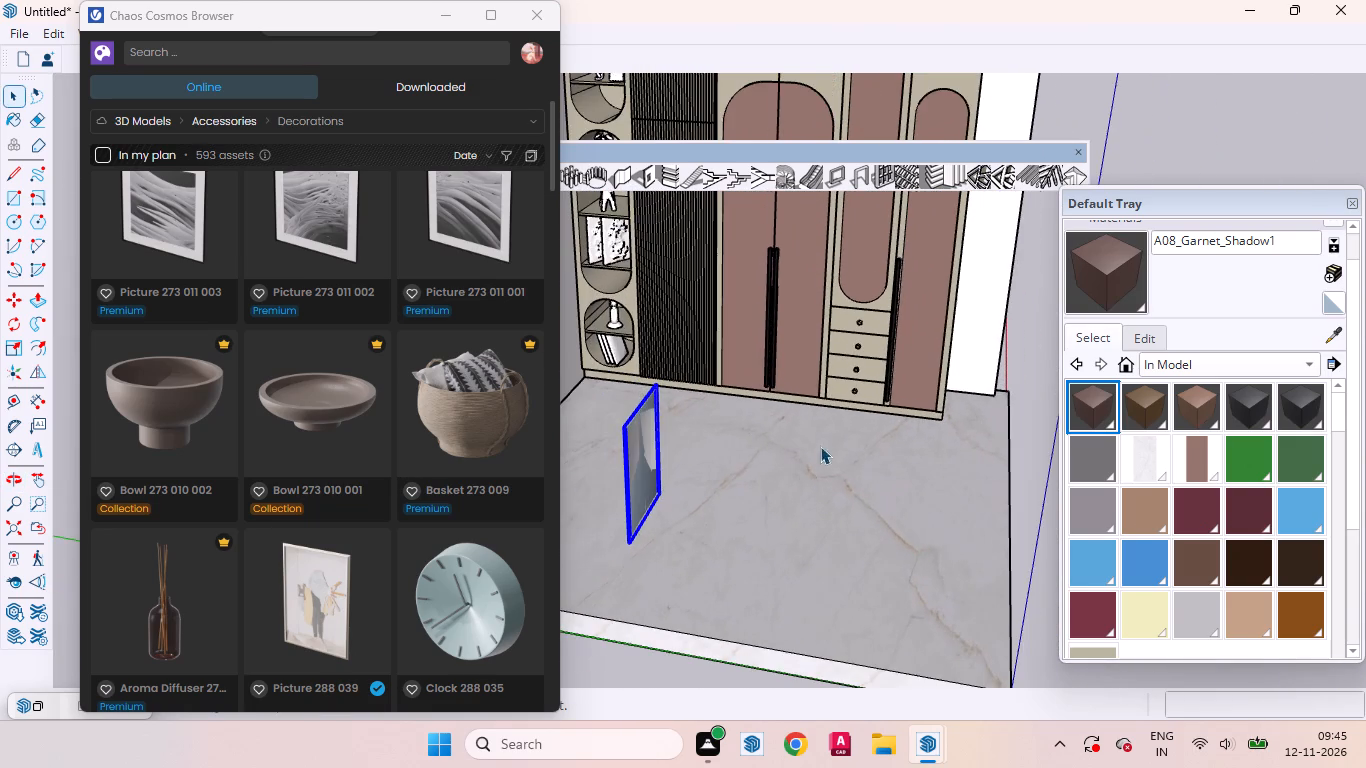
middle_drag(827, 523, 615, 547)
scroll(833, 507, down, 5)
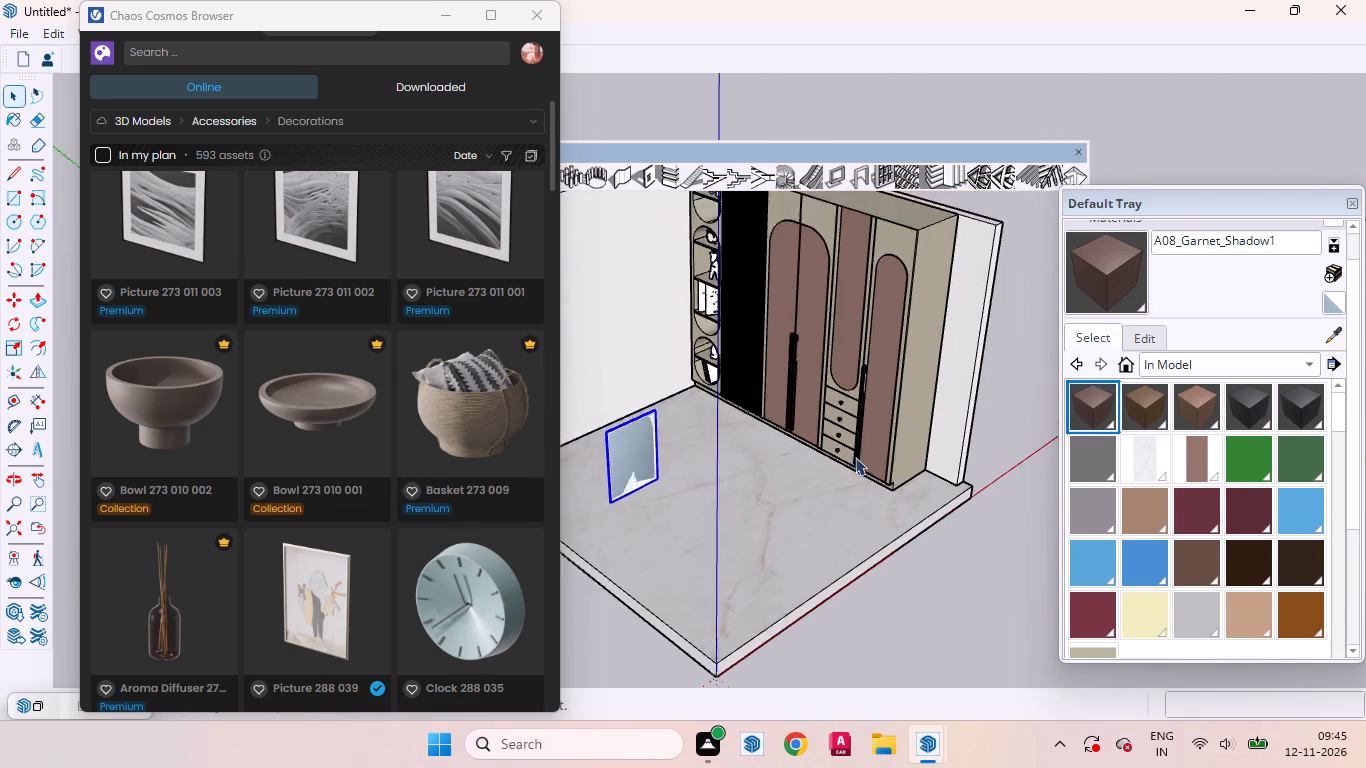
scroll(855, 457, down, 2)
key(s)
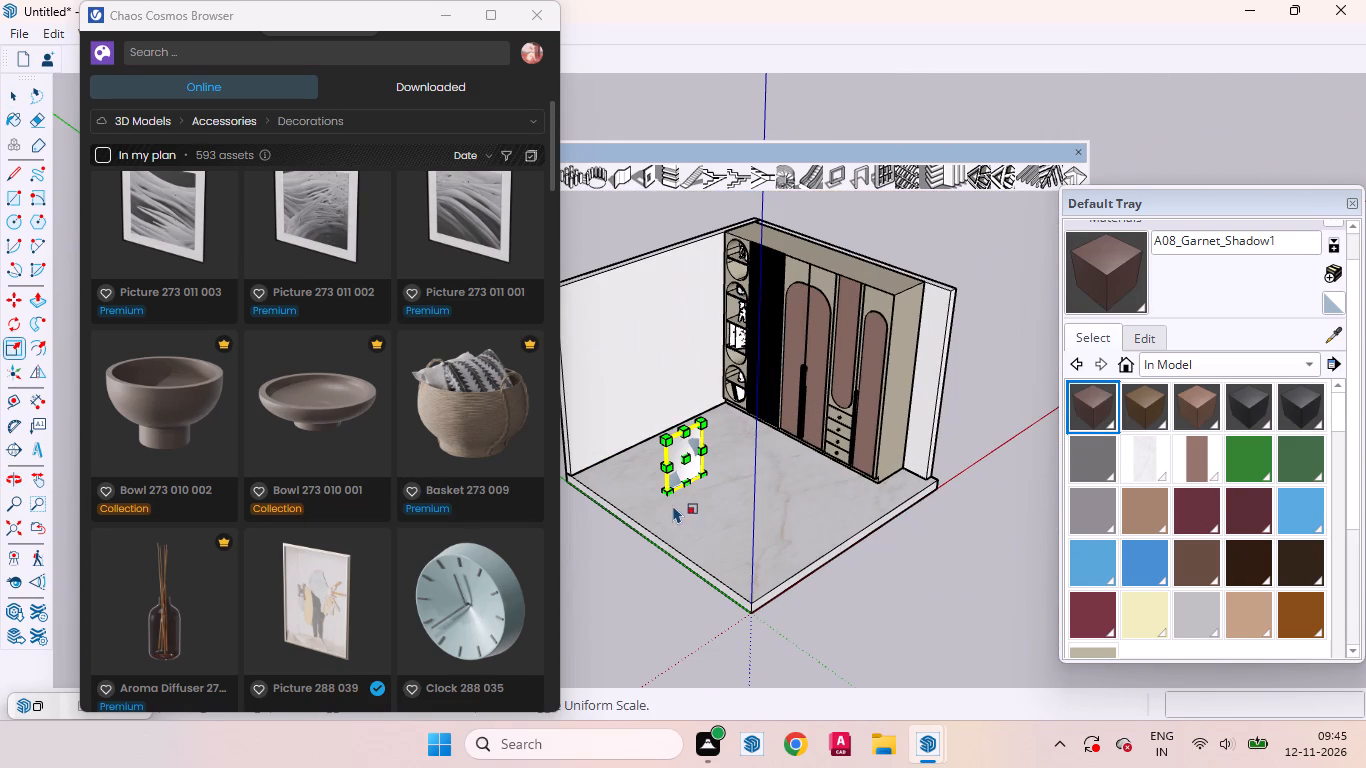
key(space)
key(q)
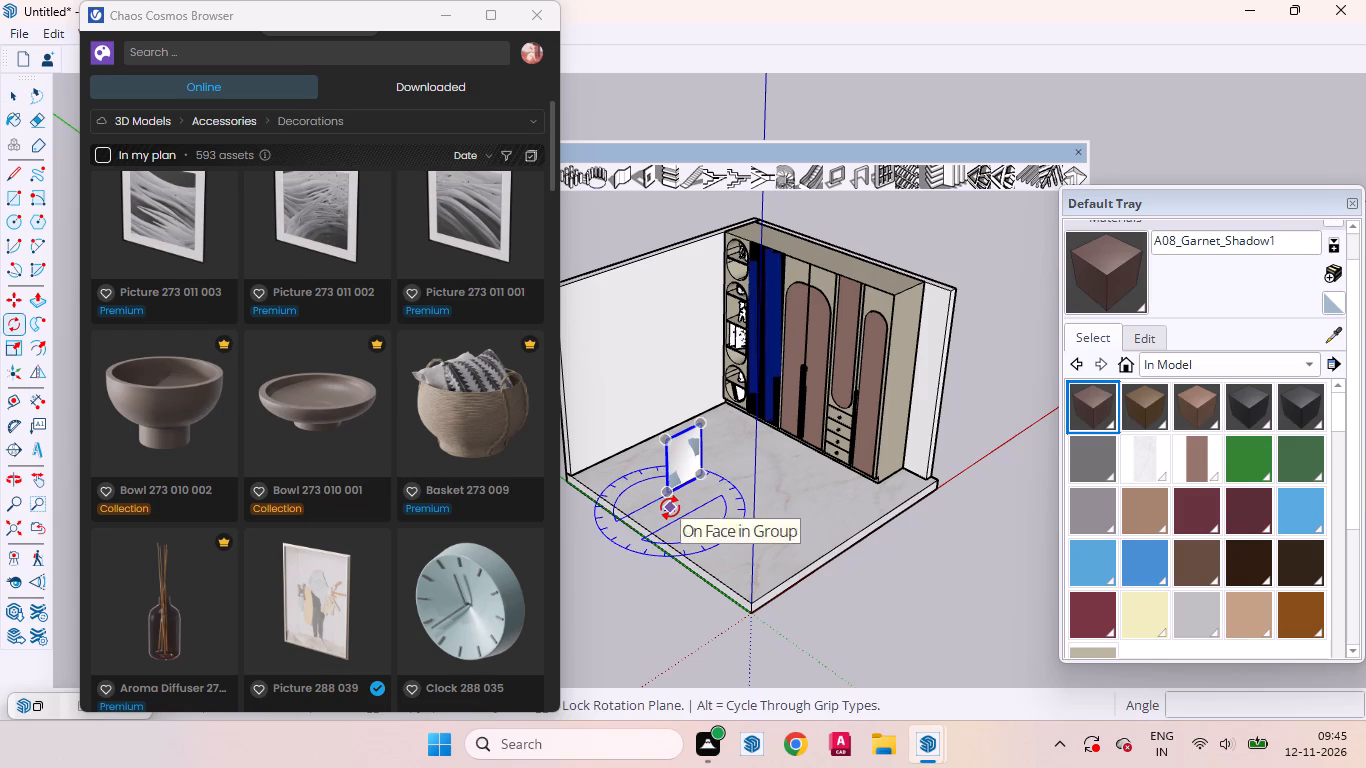
click(670, 508)
click(724, 501)
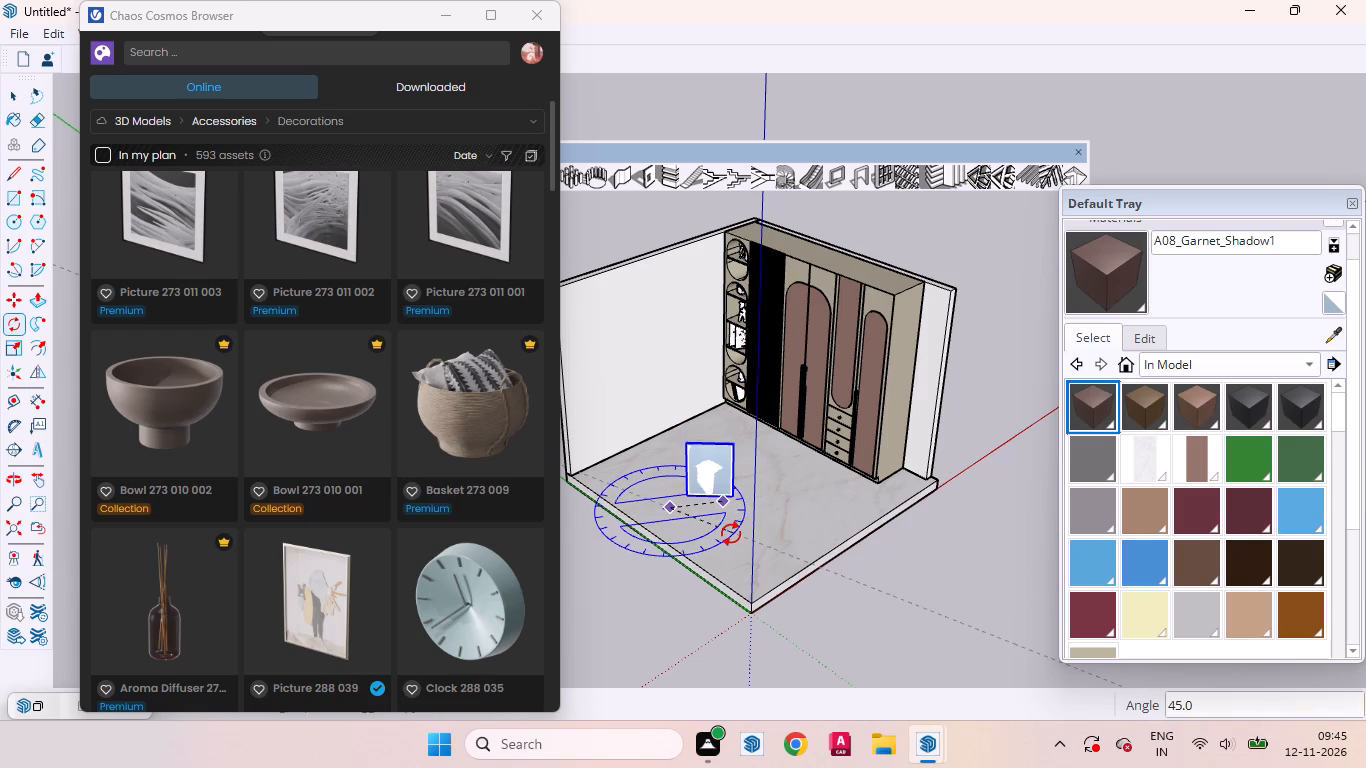
text(90)
key(Return)
key(space)
Scale the picture down uniformly about its bottom corner to less than half its size, and deselect it.
middle_drag(720, 541, 897, 473)
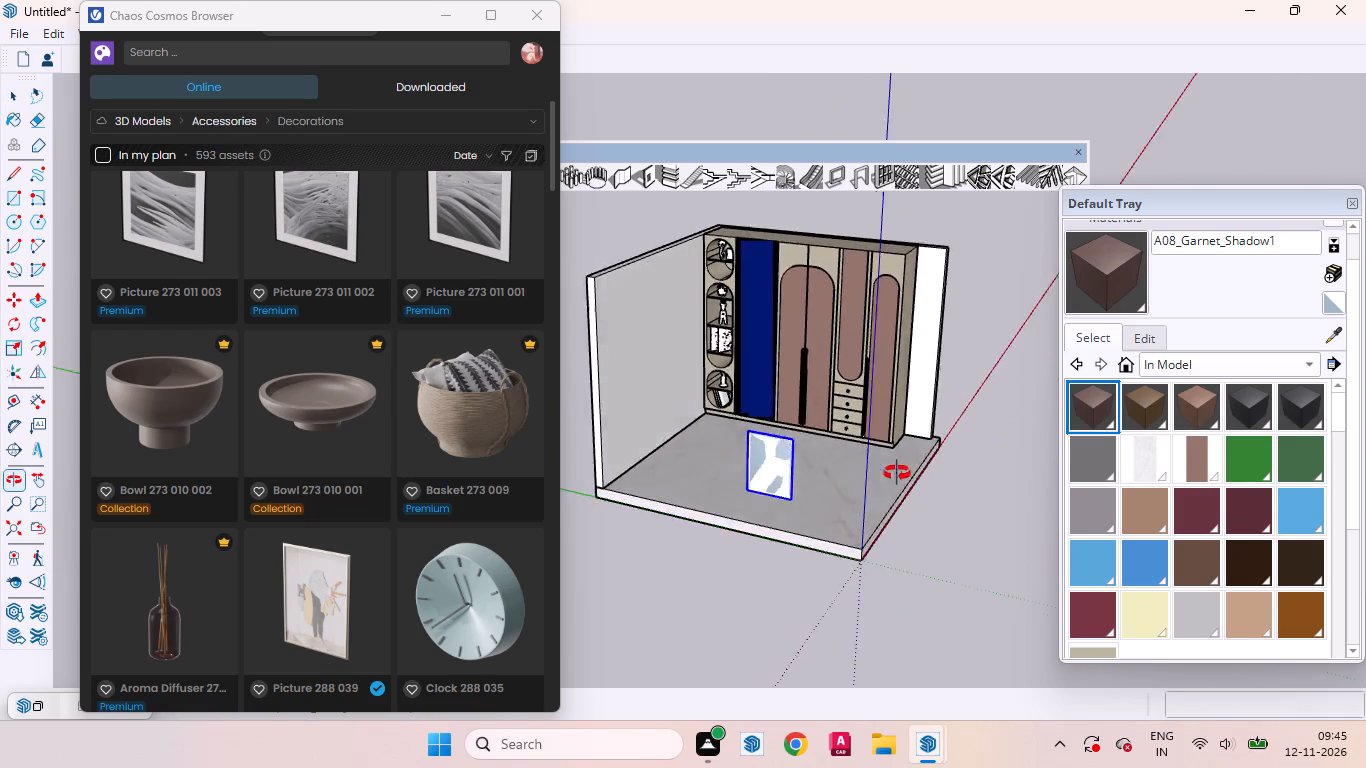
middle_drag(897, 473, 937, 468)
key(s)
drag(821, 431, 820, 431)
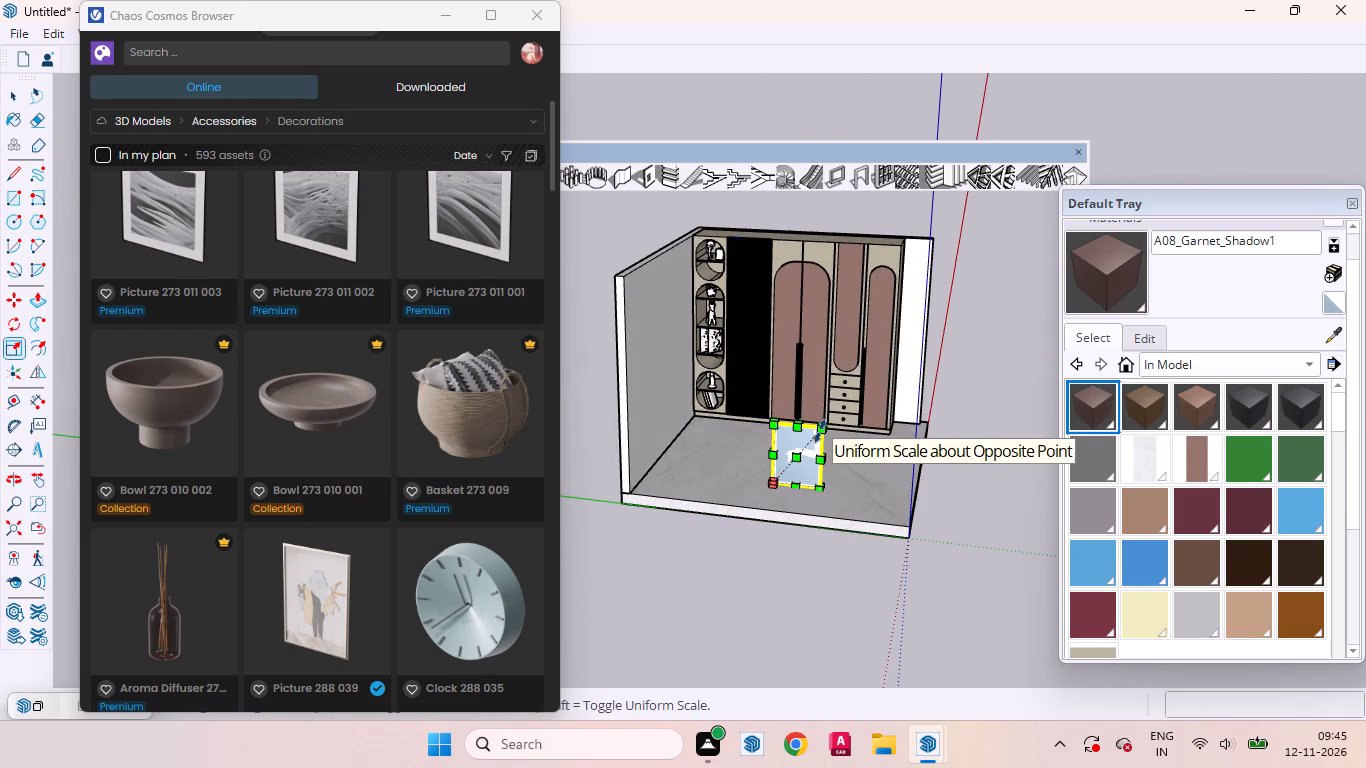
drag(820, 431, 794, 467)
key(space)
drag(775, 562, 778, 552)
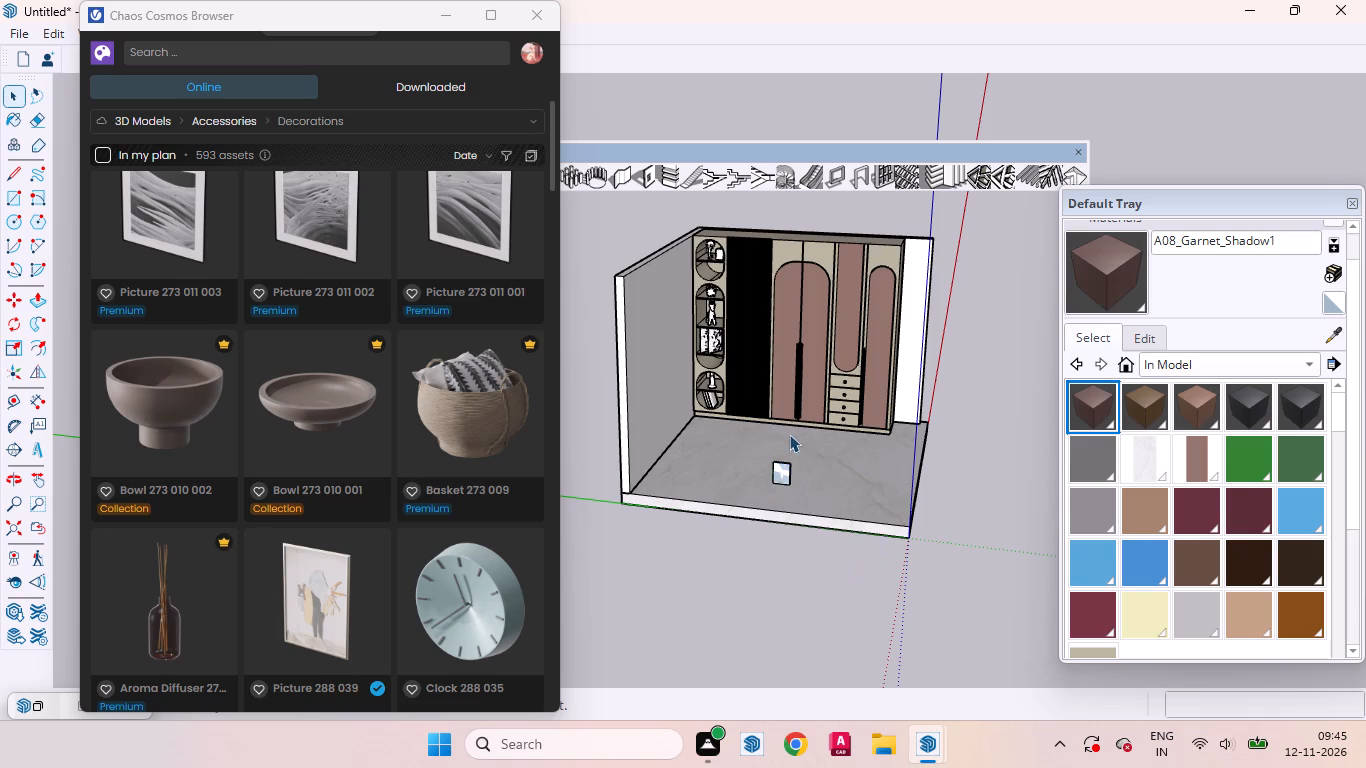
Scale the picture down uniformly about its bottom corner to roughly four fifths of its size, and deselect it.
scroll(788, 431, up, 13)
click(766, 528)
middle_drag(780, 532, 853, 468)
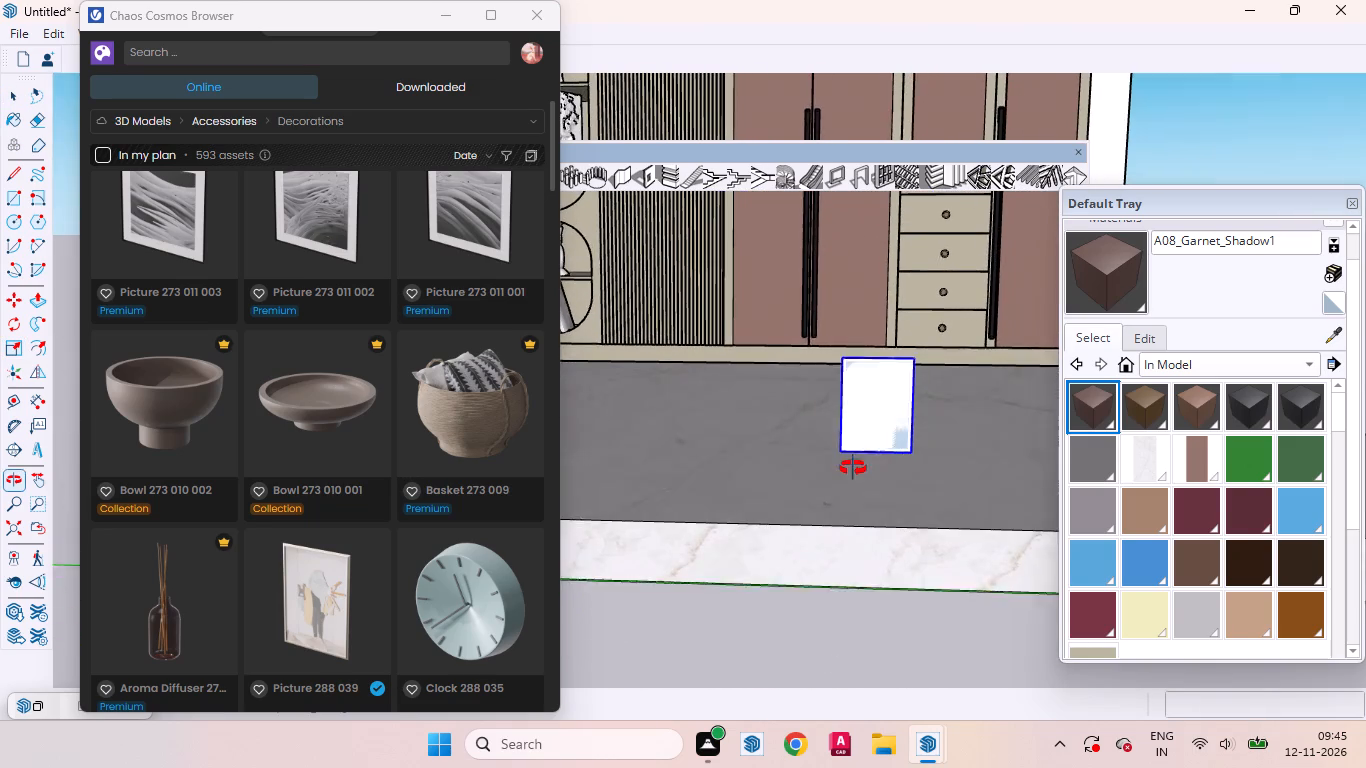
middle_drag(853, 468, 853, 472)
key(s)
drag(914, 363, 911, 370)
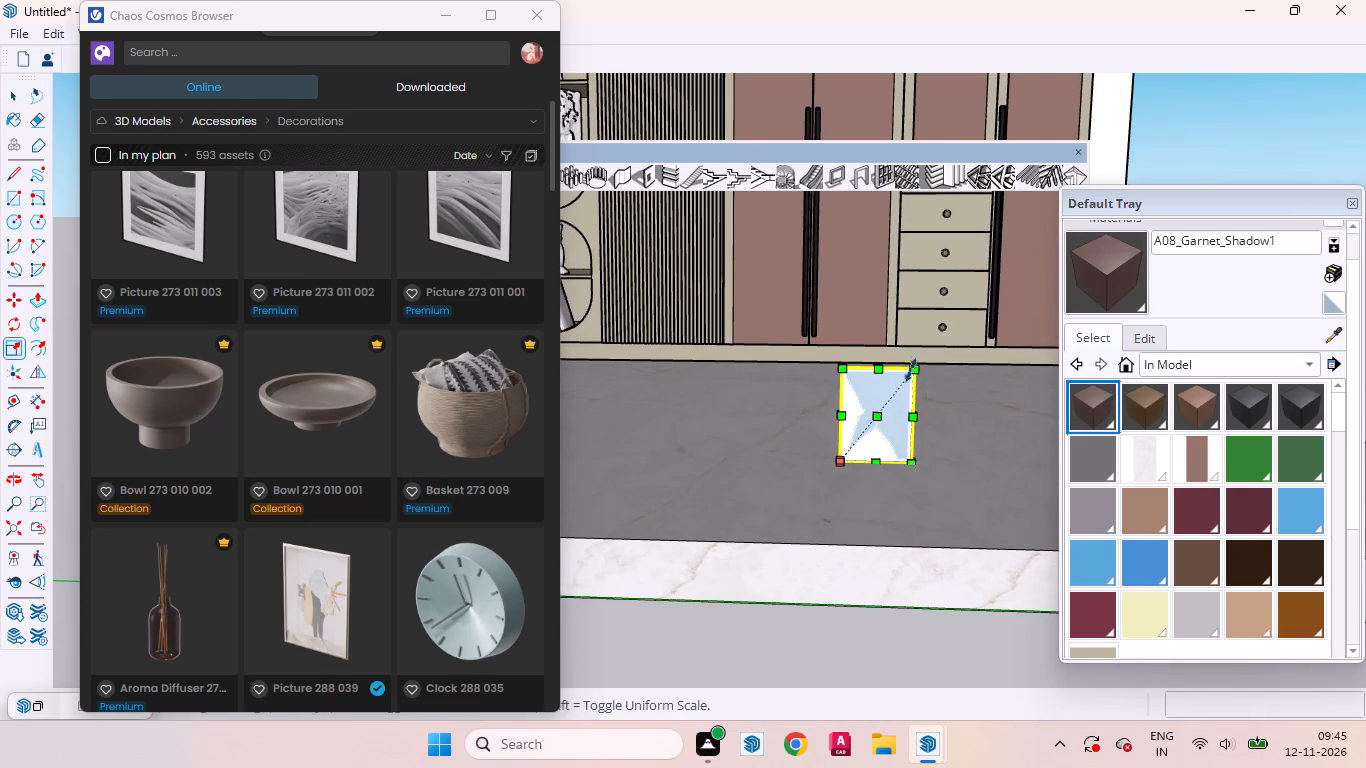
drag(911, 370, 898, 385)
key(space)
click(815, 602)
Move the picture about 6' 8" from the middle of the floor to the base of the wardrobe front.
click(883, 384)
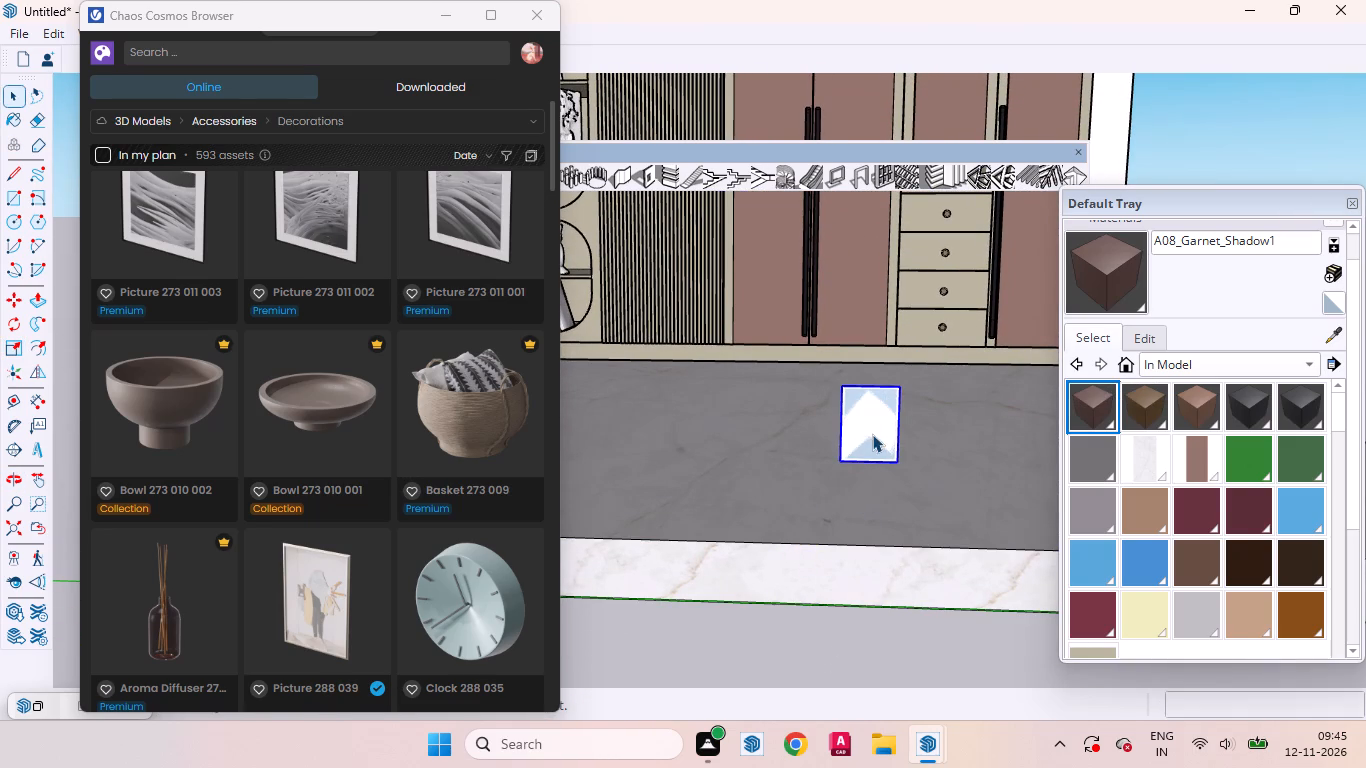
key(m)
click(900, 462)
scroll(847, 433, down, 4)
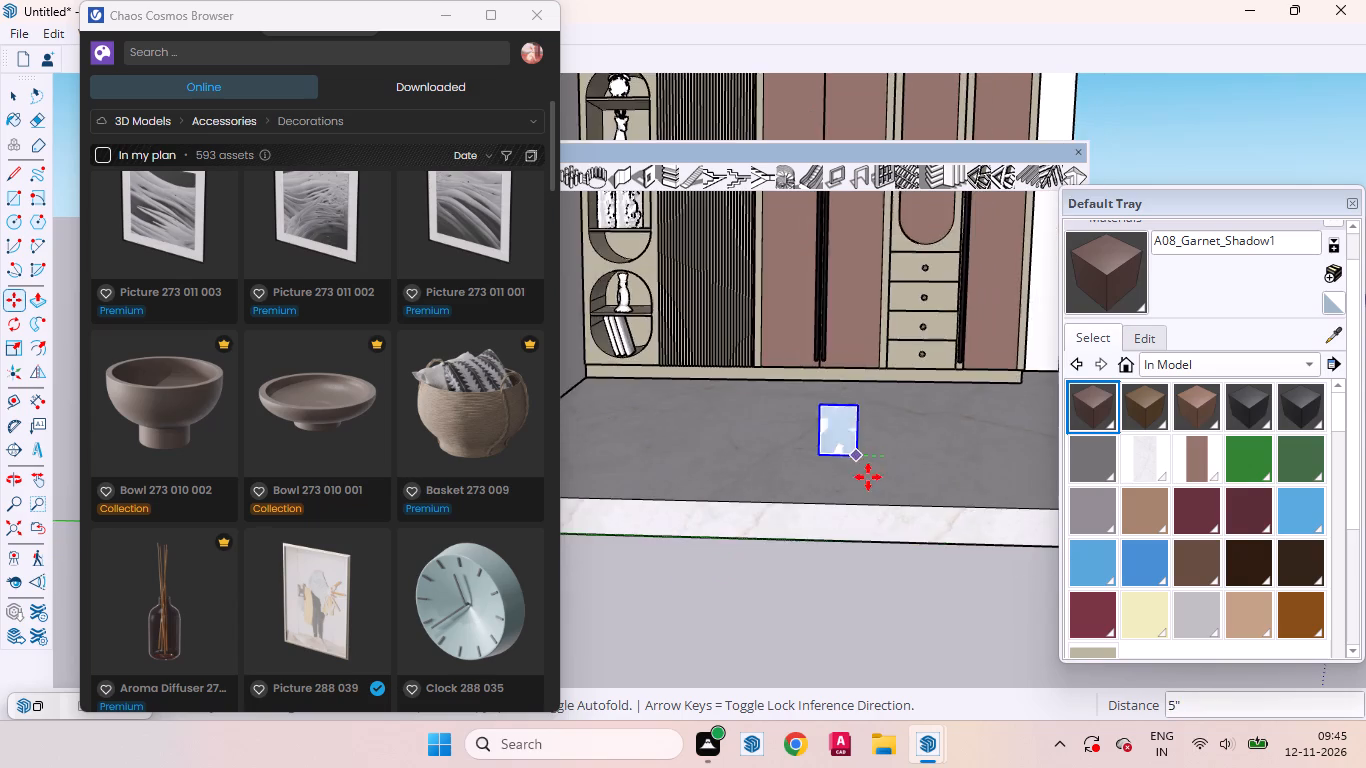
scroll(868, 477, down, 9)
scroll(715, 196, up, 9)
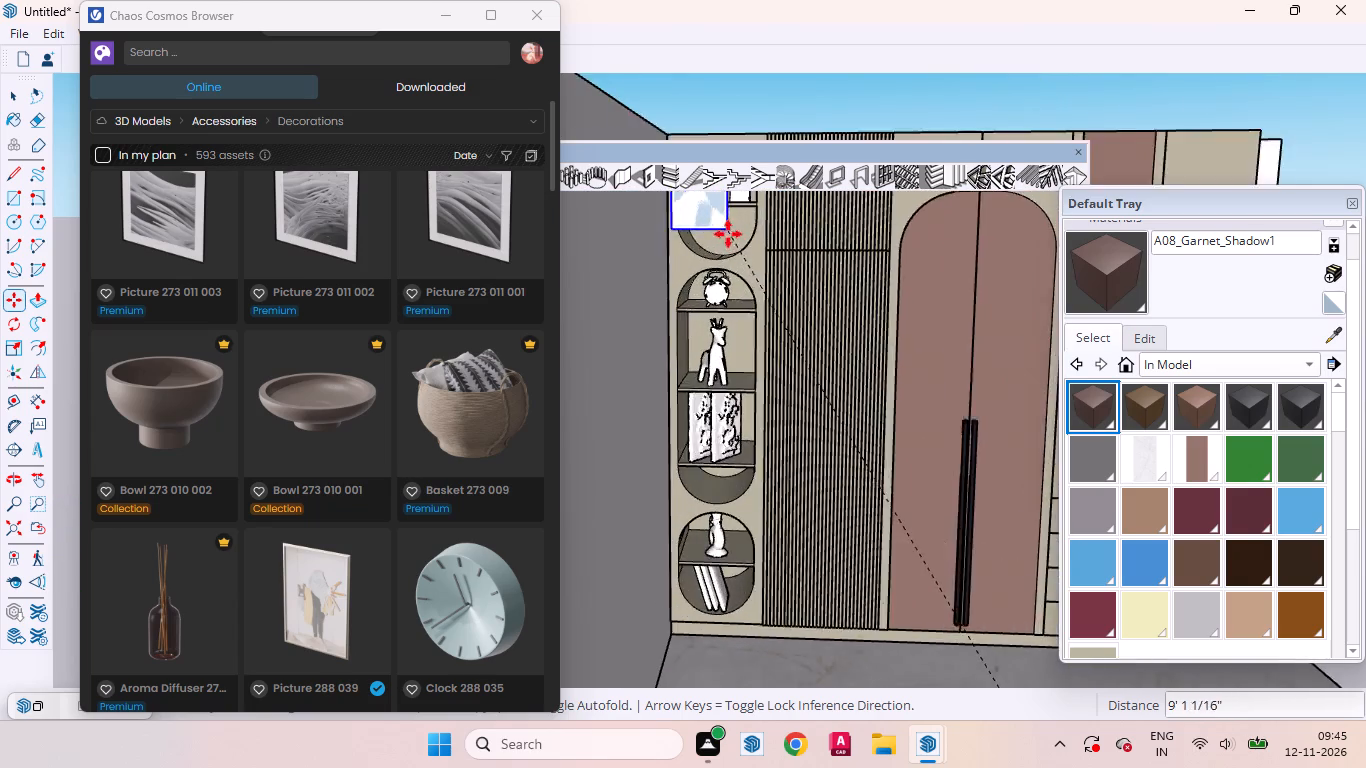
scroll(728, 234, up, 7)
scroll(803, 449, down, 5)
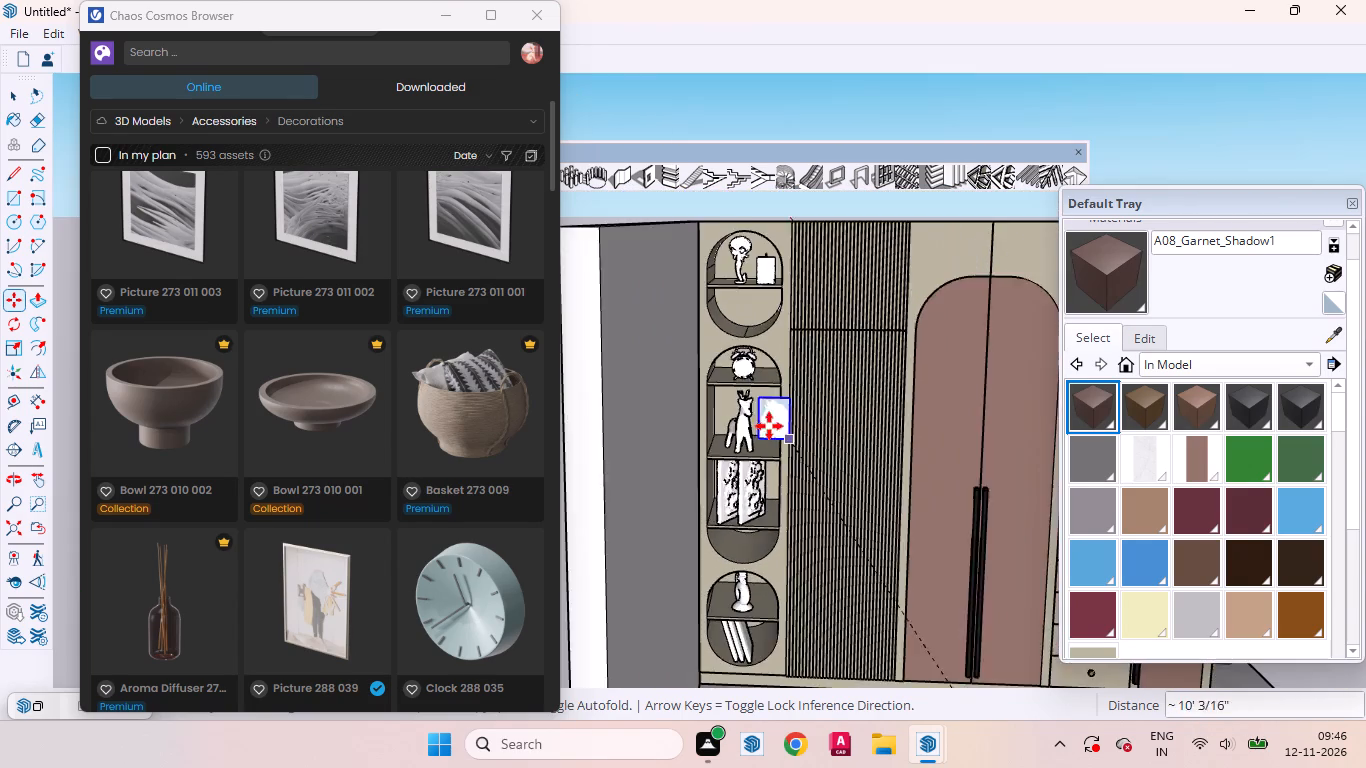
scroll(769, 426, down, 4)
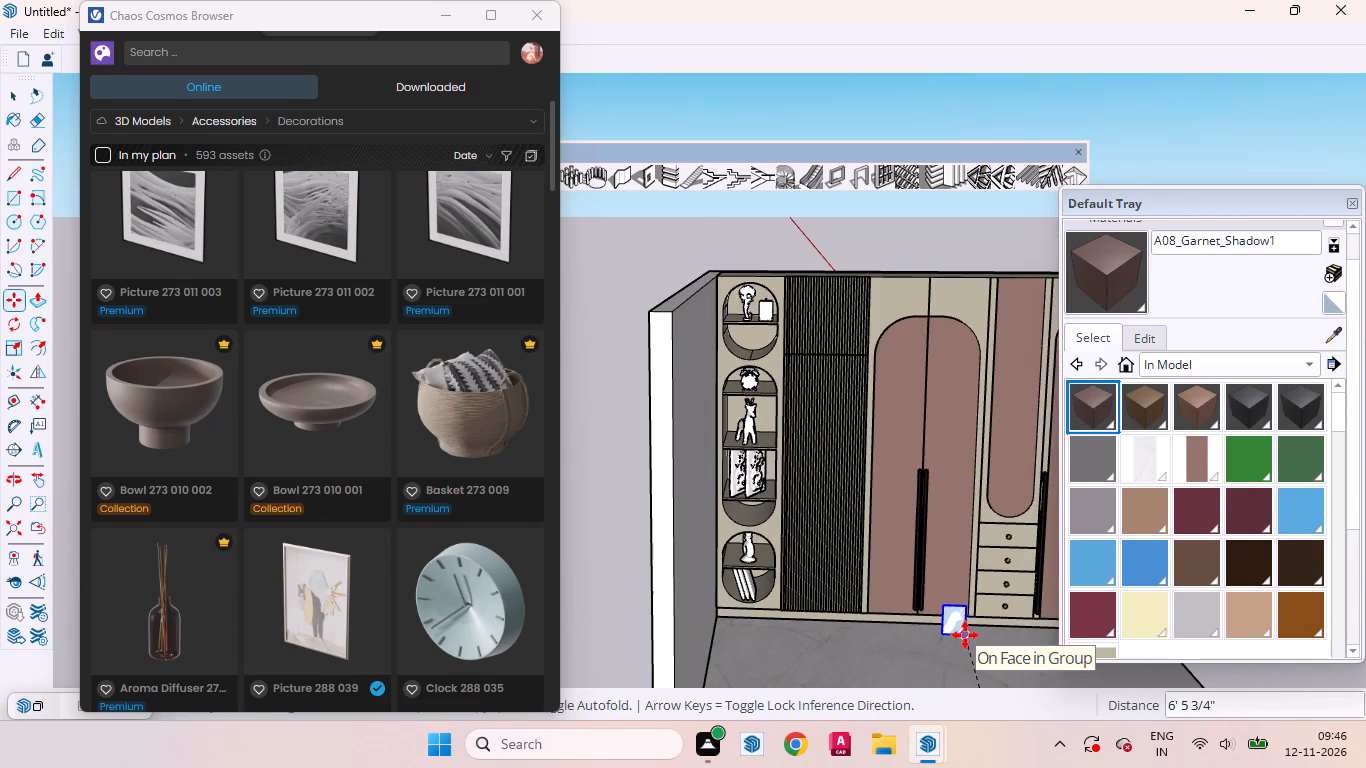
click(965, 632)
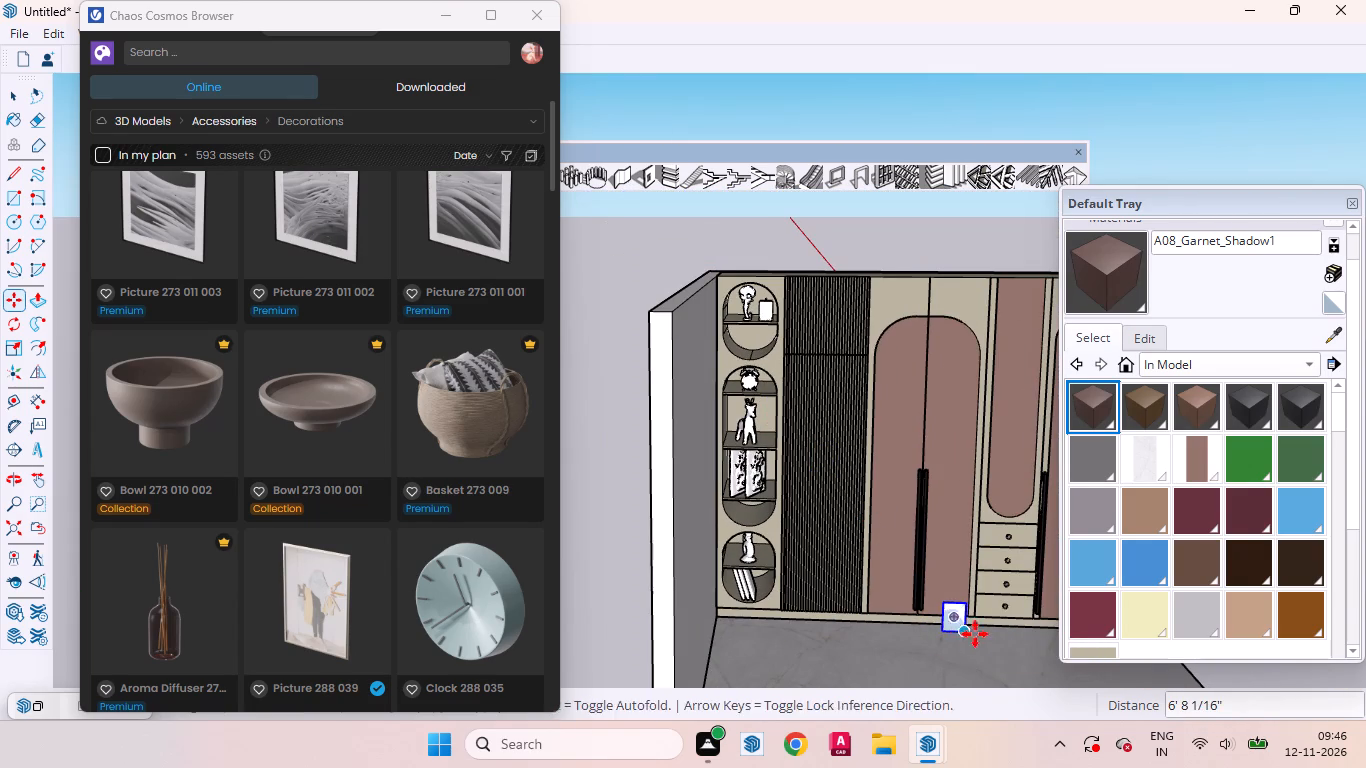
Move the picture along the wardrobe base until it stands below the column of open niches.
middle_drag(948, 682, 721, 709)
scroll(757, 464, down, 4)
scroll(841, 604, up, 9)
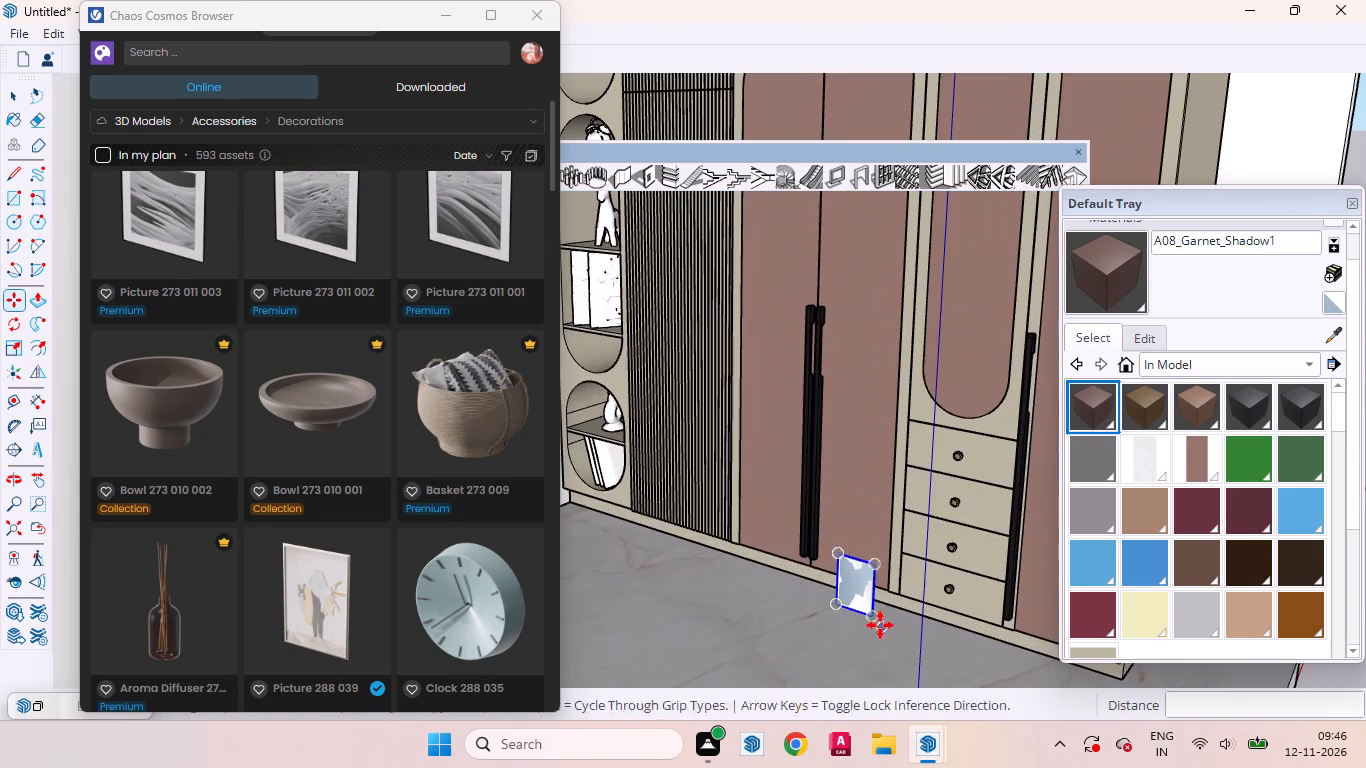
click(876, 621)
scroll(905, 619, down, 8)
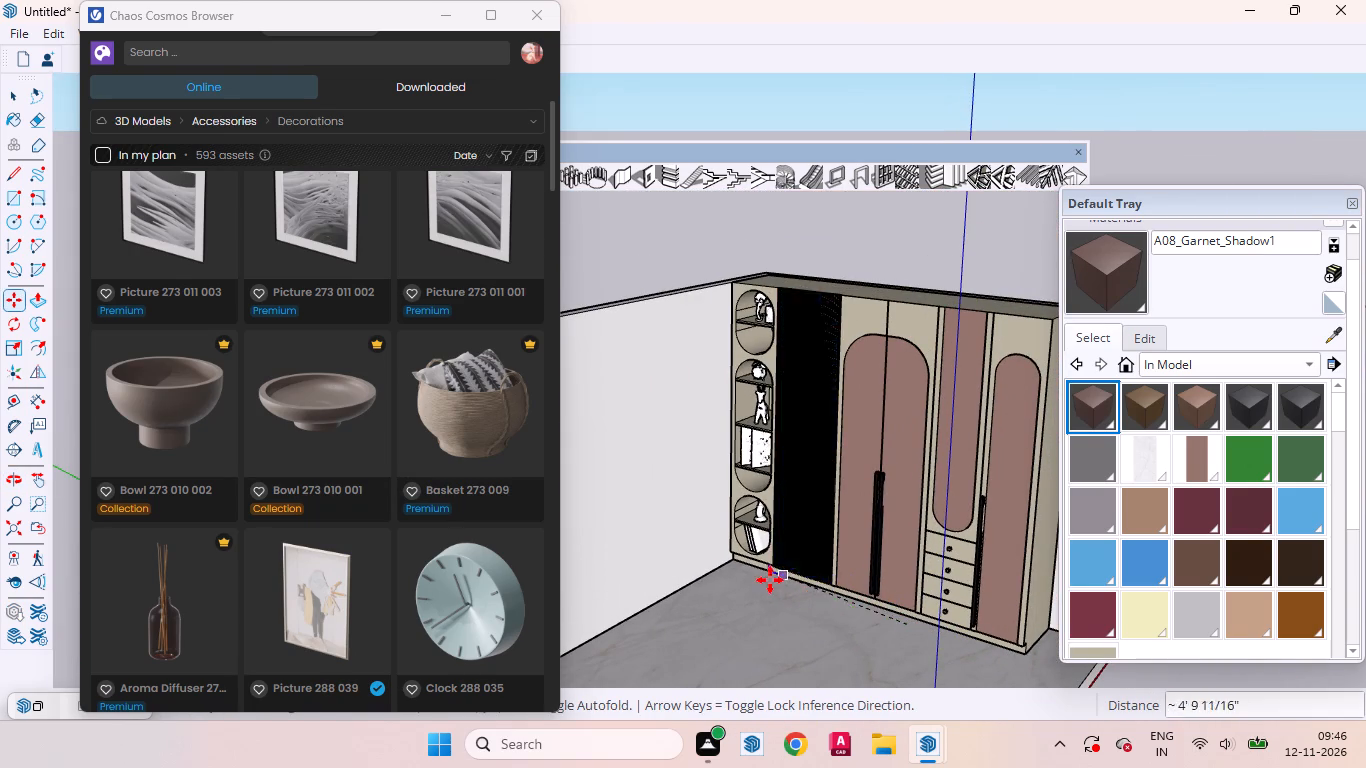
click(752, 577)
Raise the picture about 2' 8" to the bottom compartment of the tall middle niche.
scroll(720, 551, up, 10)
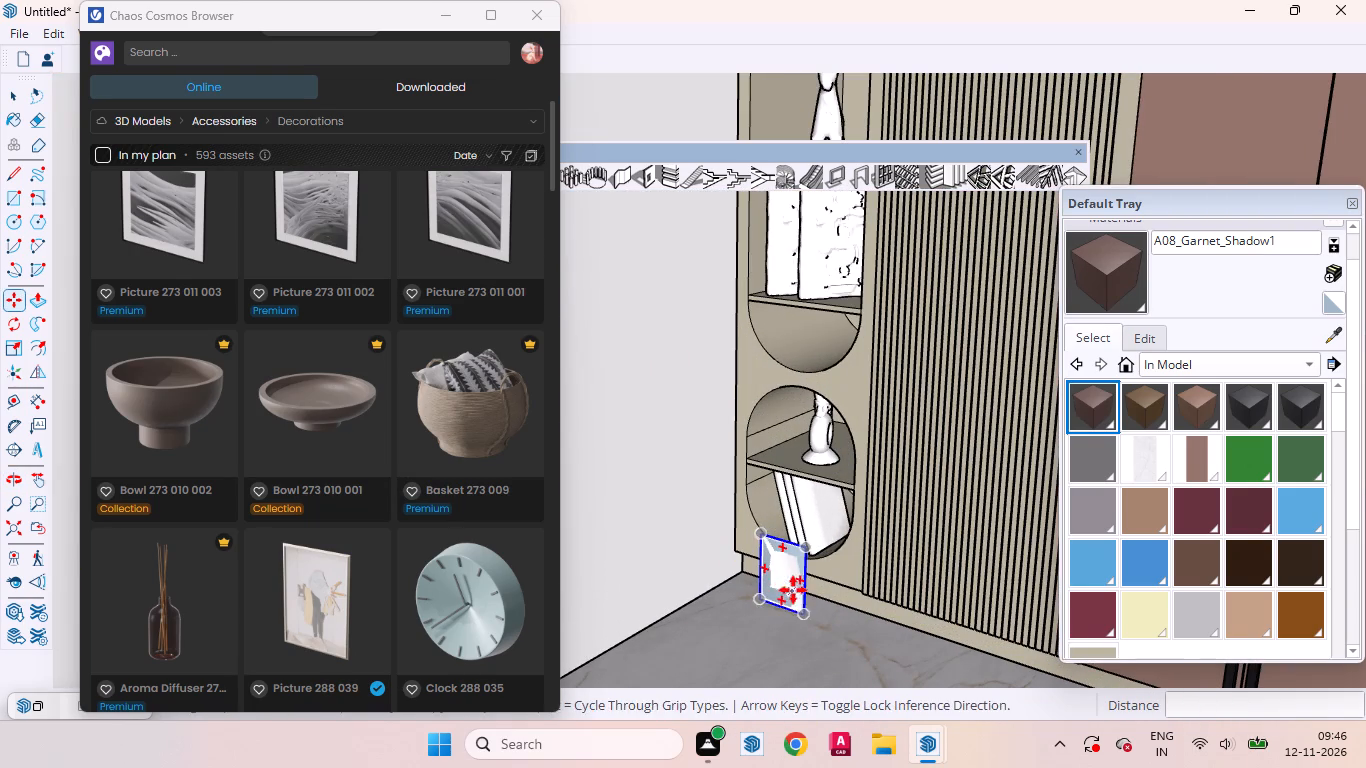
click(804, 614)
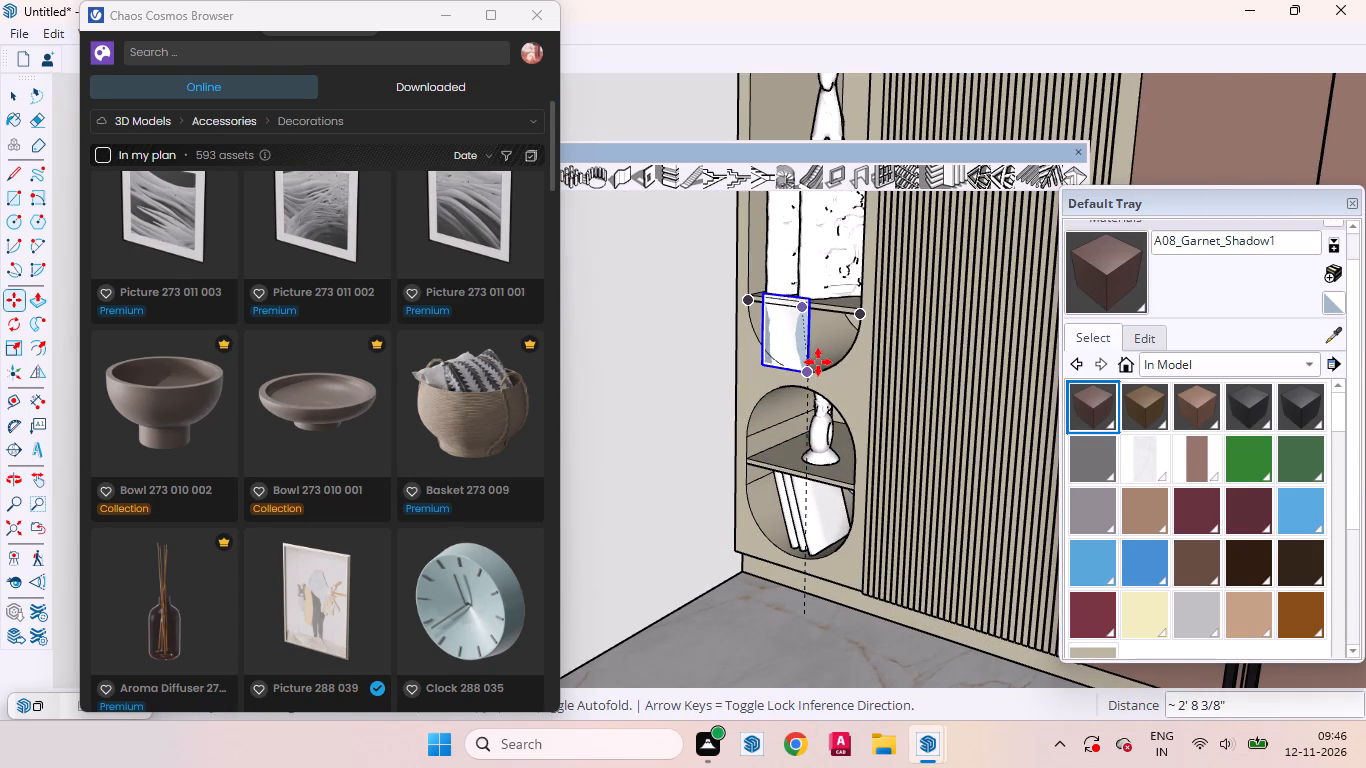
click(818, 362)
Scale the picture down uniformly about its bottom corner to roughly four fifths so that it suits the niche compartments.
scroll(830, 352, up, 10)
middle_drag(799, 373, 861, 368)
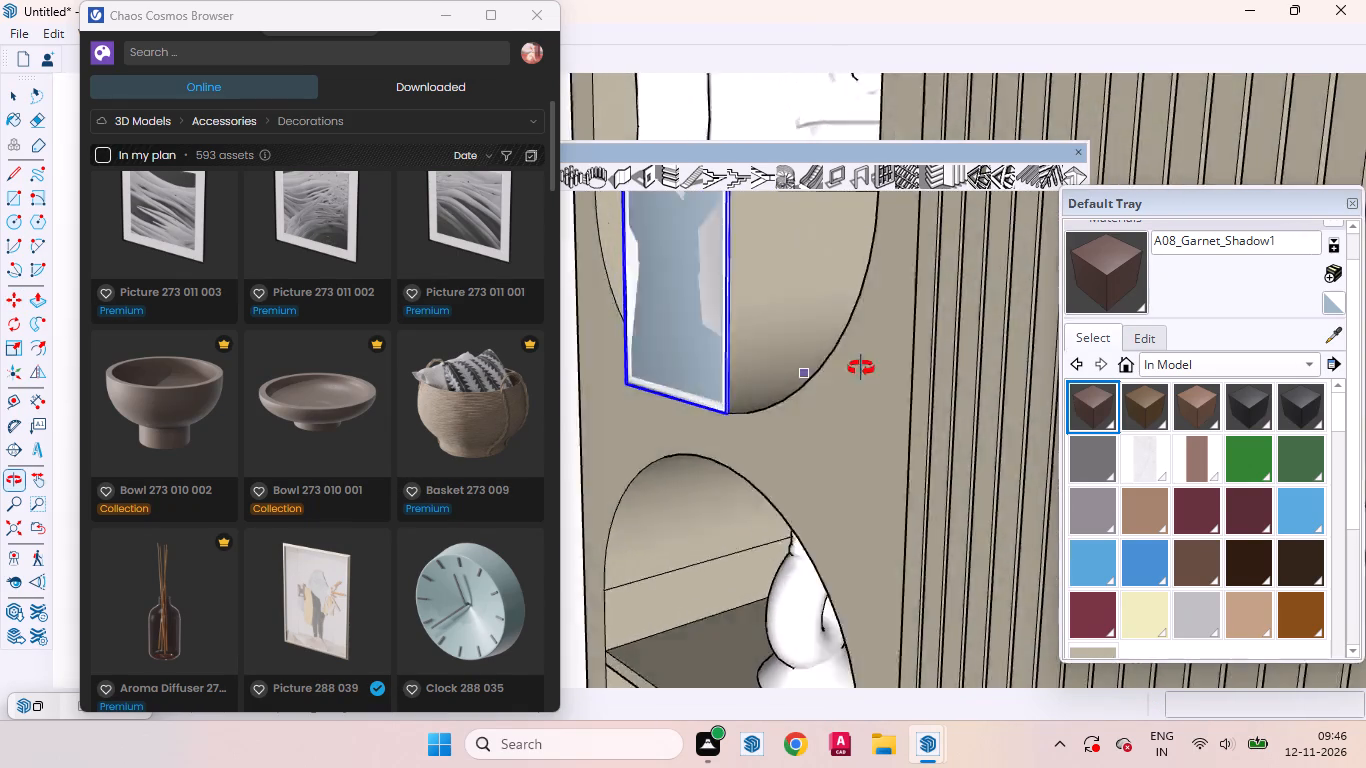
middle_drag(861, 368, 1059, 405)
scroll(909, 435, down, 9)
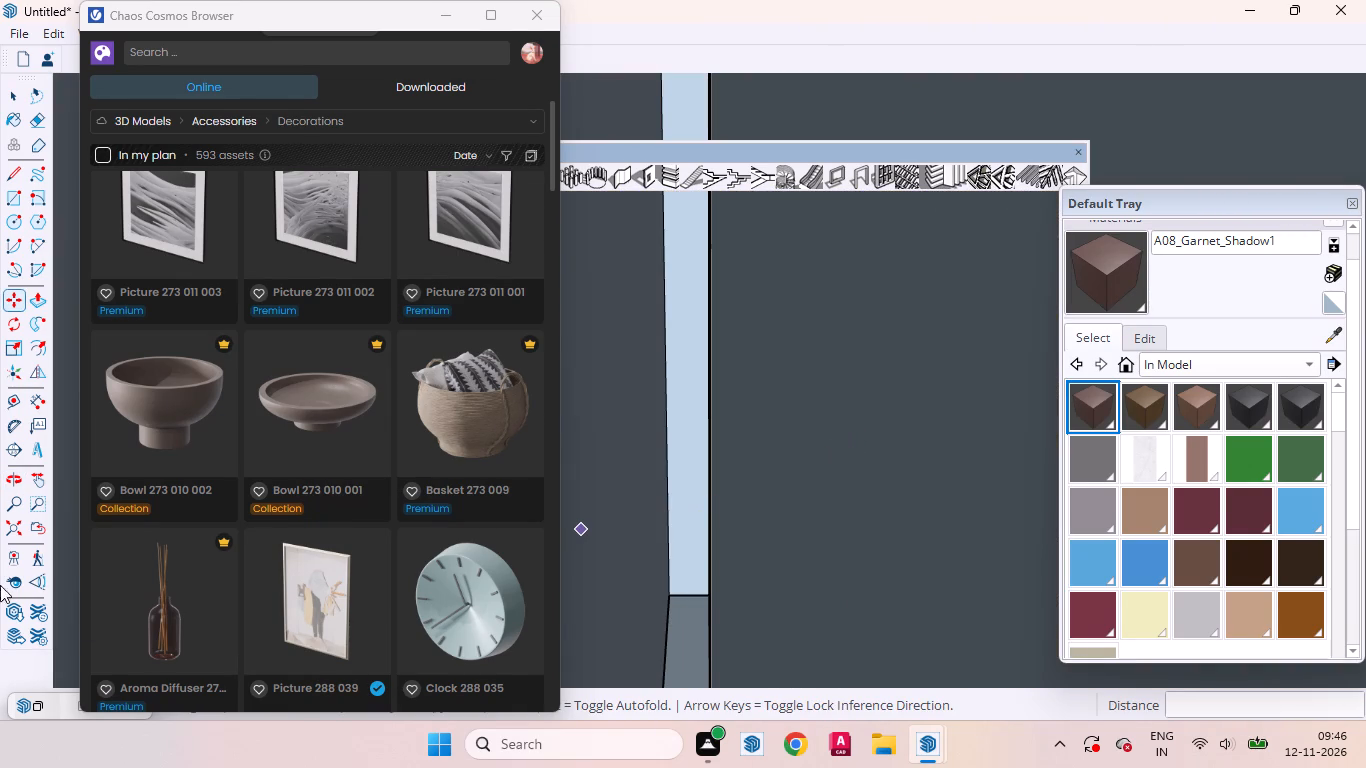
click(33, 529)
scroll(725, 567, down, 4)
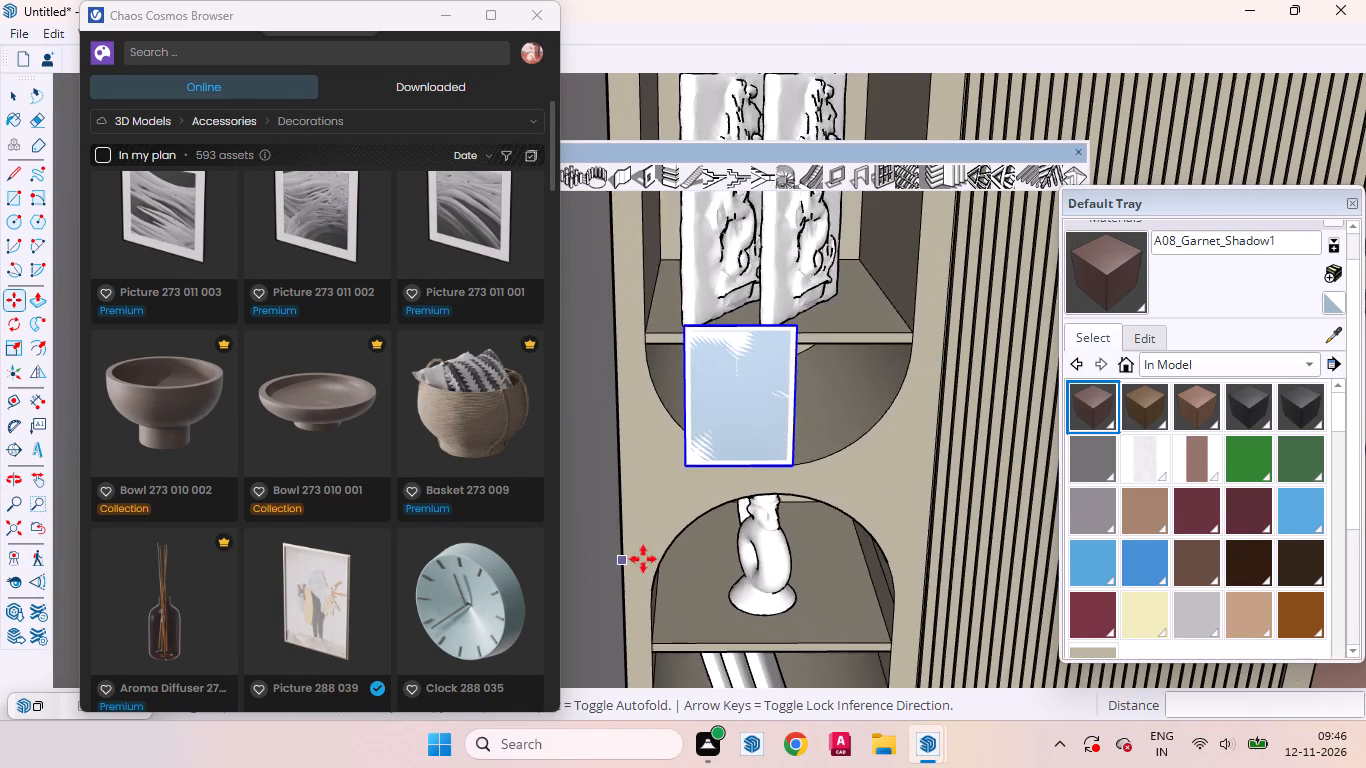
middle_drag(1028, 586, 920, 575)
scroll(955, 498, down, 8)
scroll(835, 476, down, 1)
scroll(835, 478, up, 1)
scroll(837, 479, down, 2)
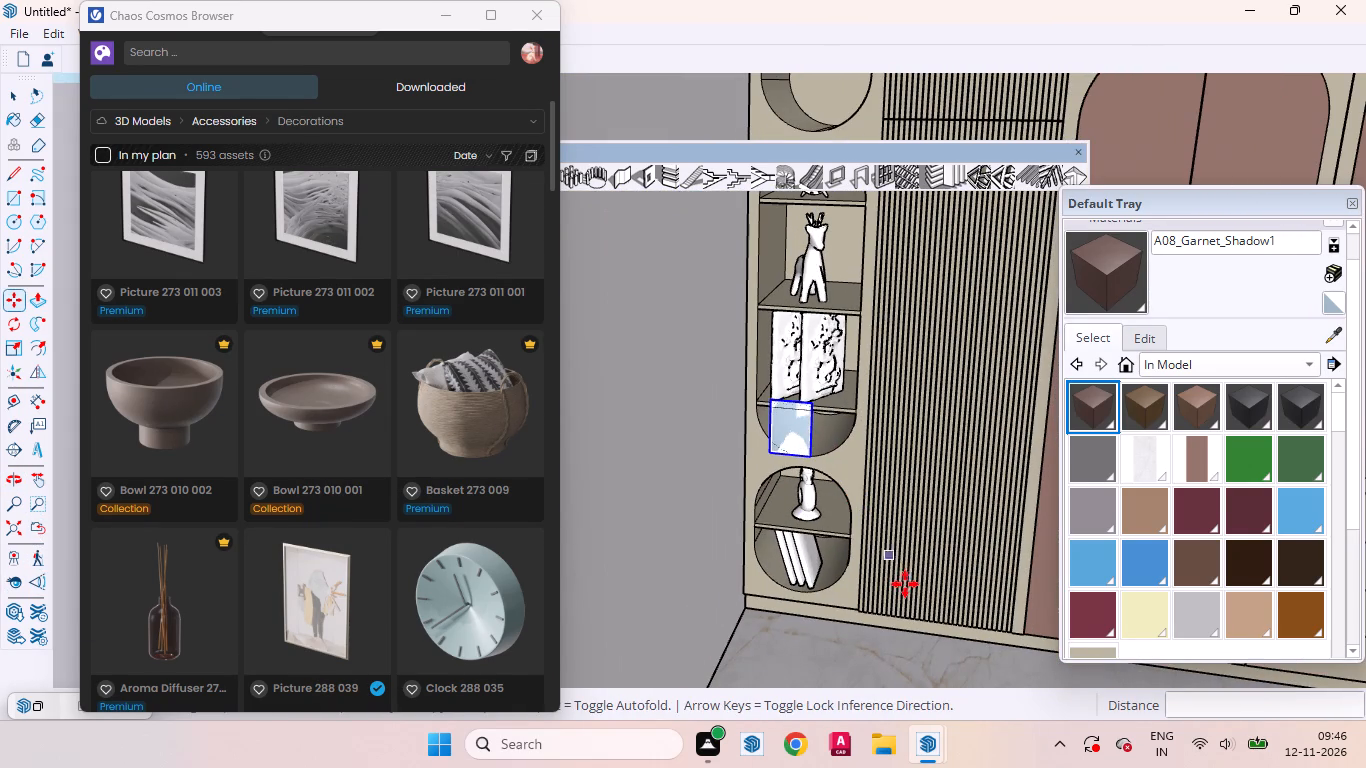
key(s)
drag(820, 400, 813, 422)
key(space)
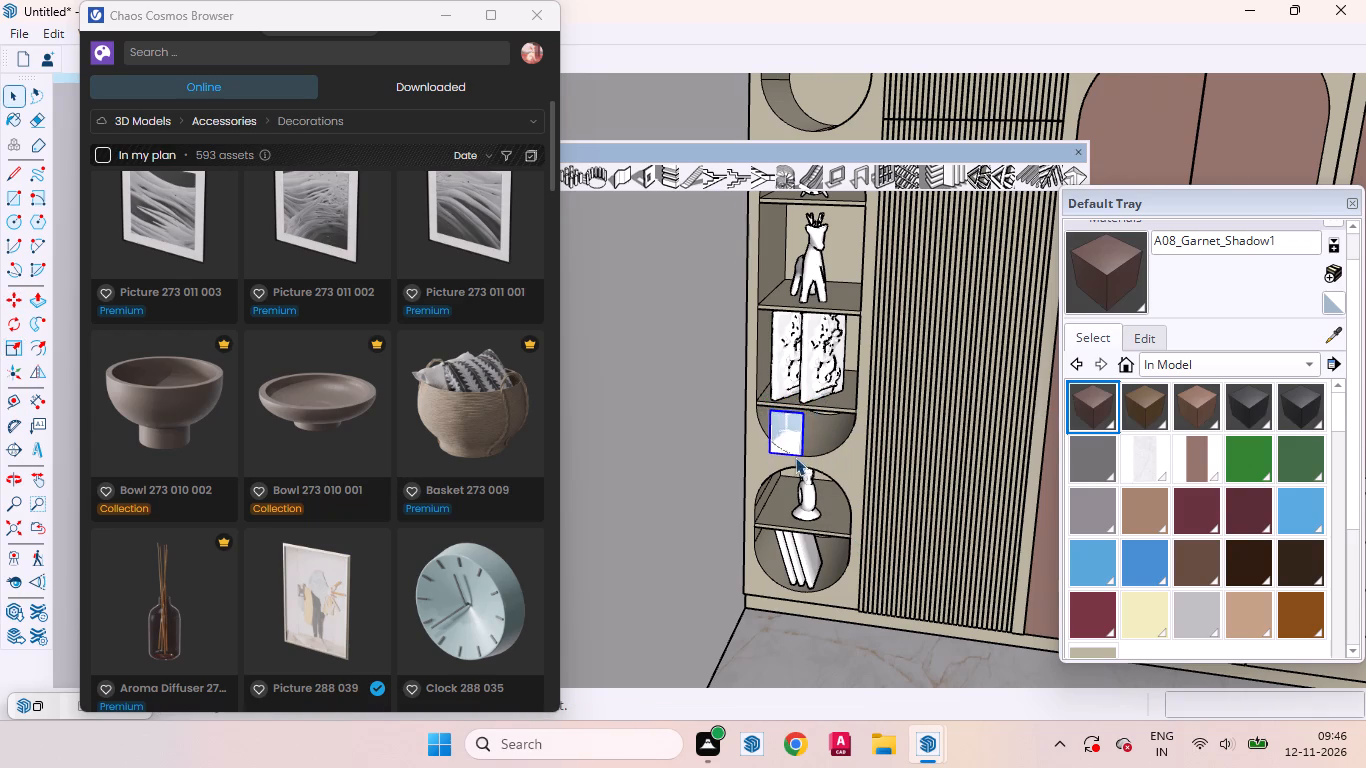
Move the picture about 4' 6 1/2" up to the empty lower compartment of the top niche.
scroll(795, 457, up, 4)
key(m)
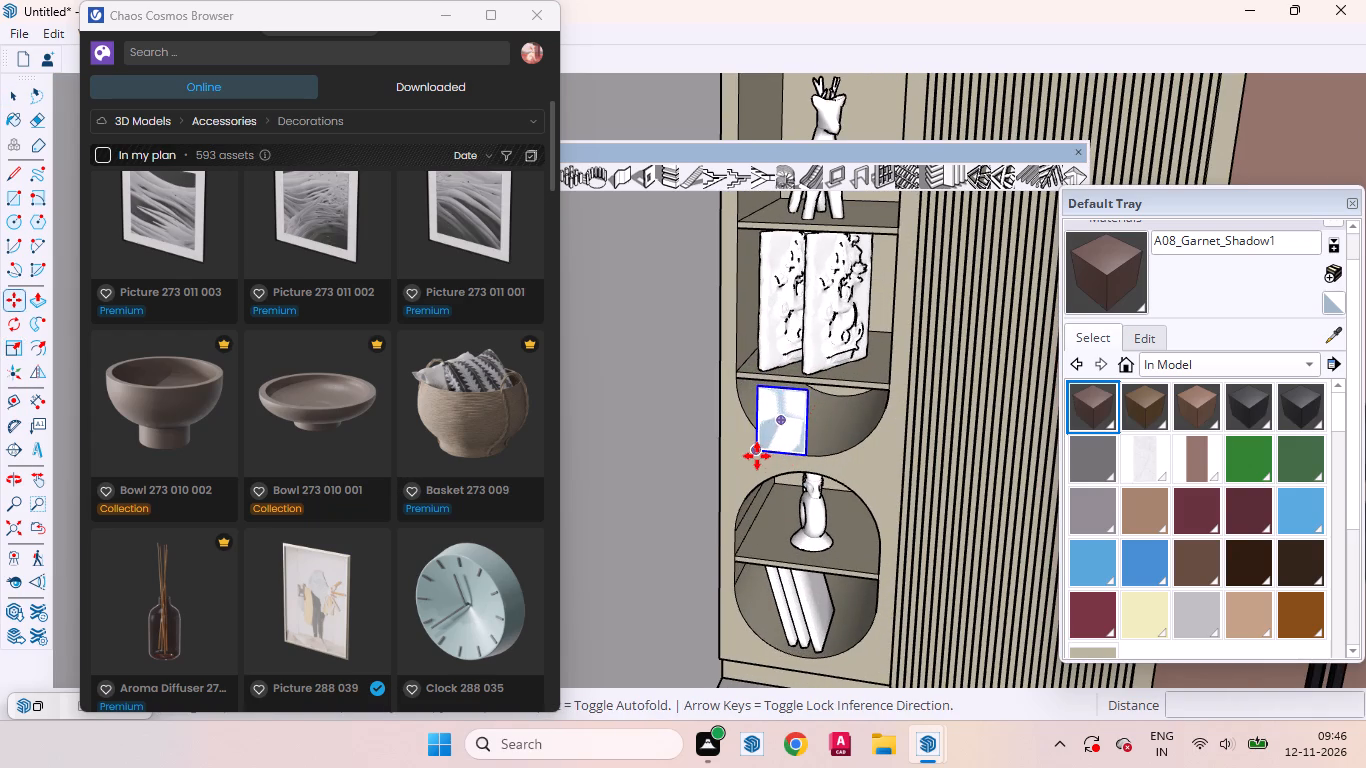
click(757, 453)
scroll(831, 530, down, 10)
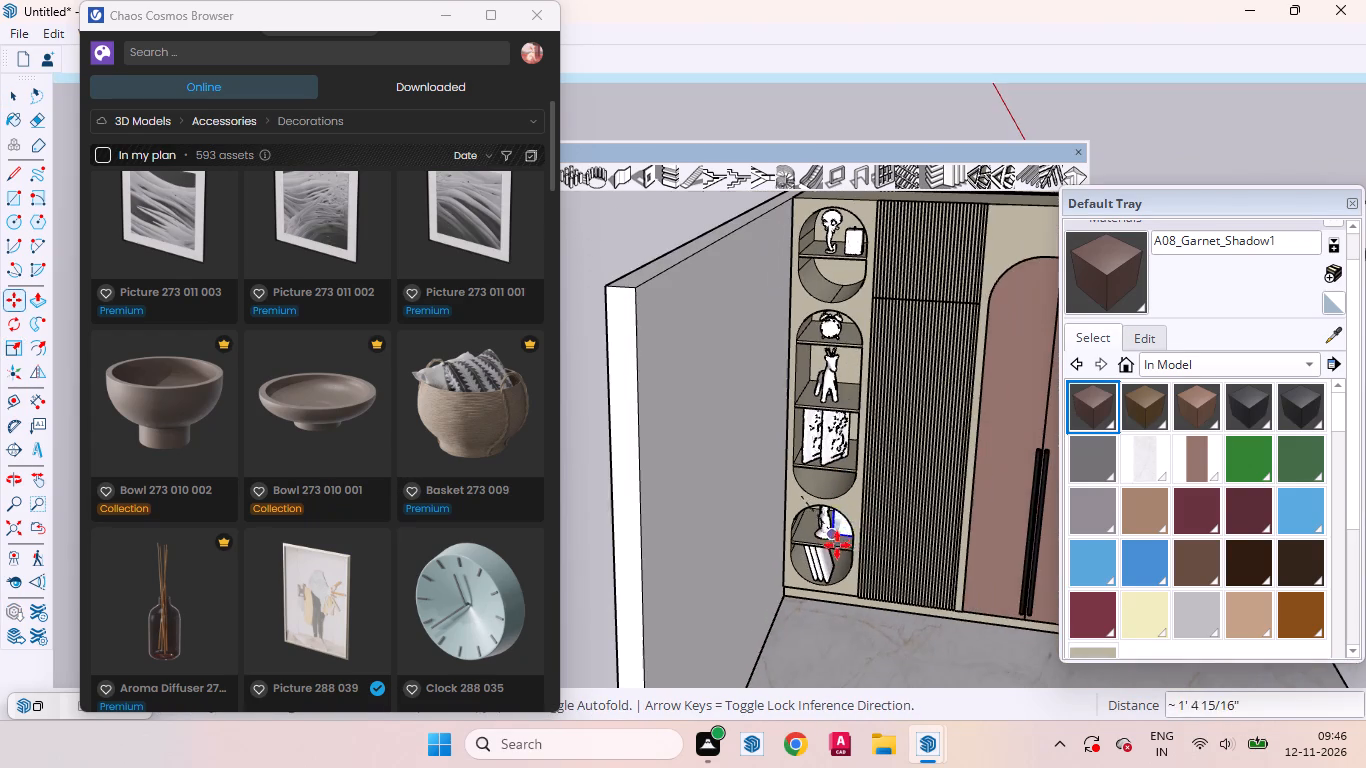
scroll(825, 288, up, 7)
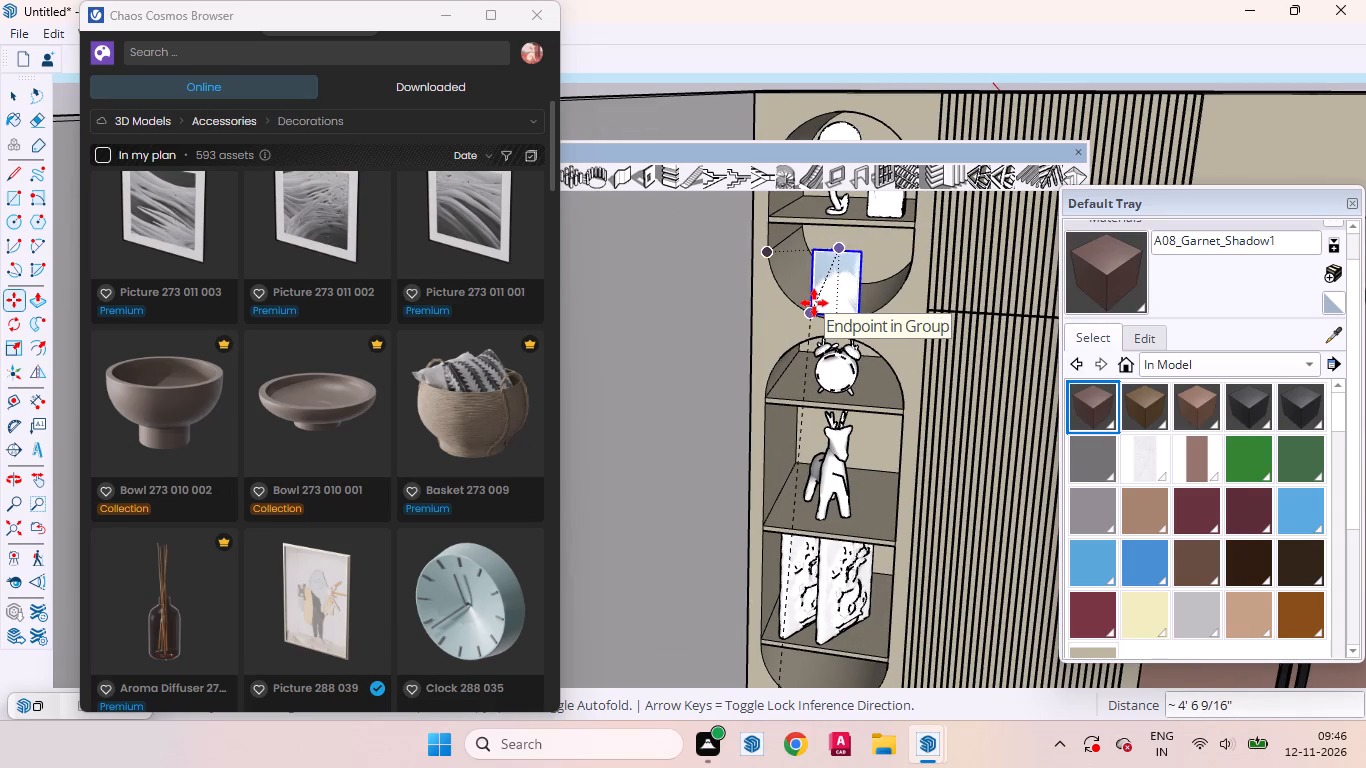
click(814, 303)
scroll(856, 272, up, 3)
key(space)
scroll(888, 382, down, 7)
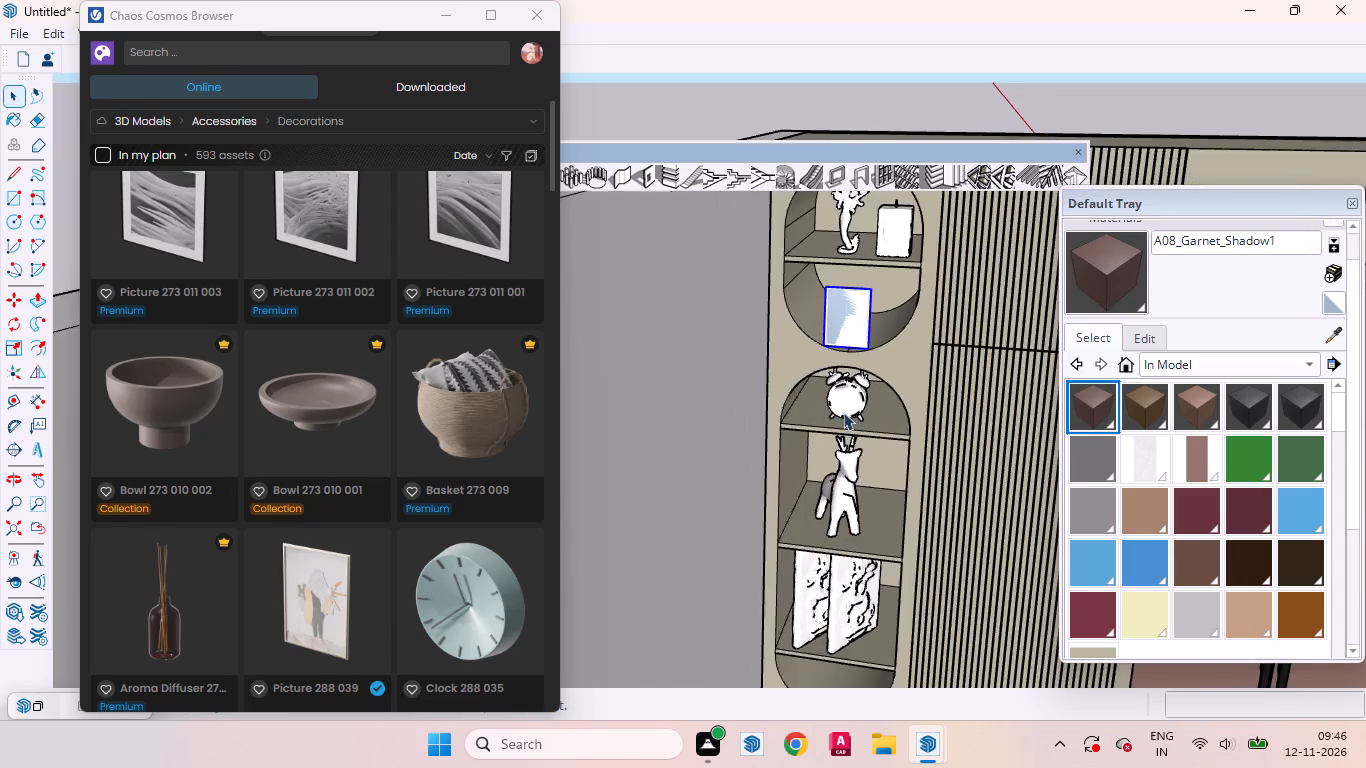
Move the picture about 4" deeper into the lower compartment of the top niche, and deselect it.
scroll(843, 412, down, 7)
scroll(853, 344, up, 20)
middle_drag(849, 475, 825, 479)
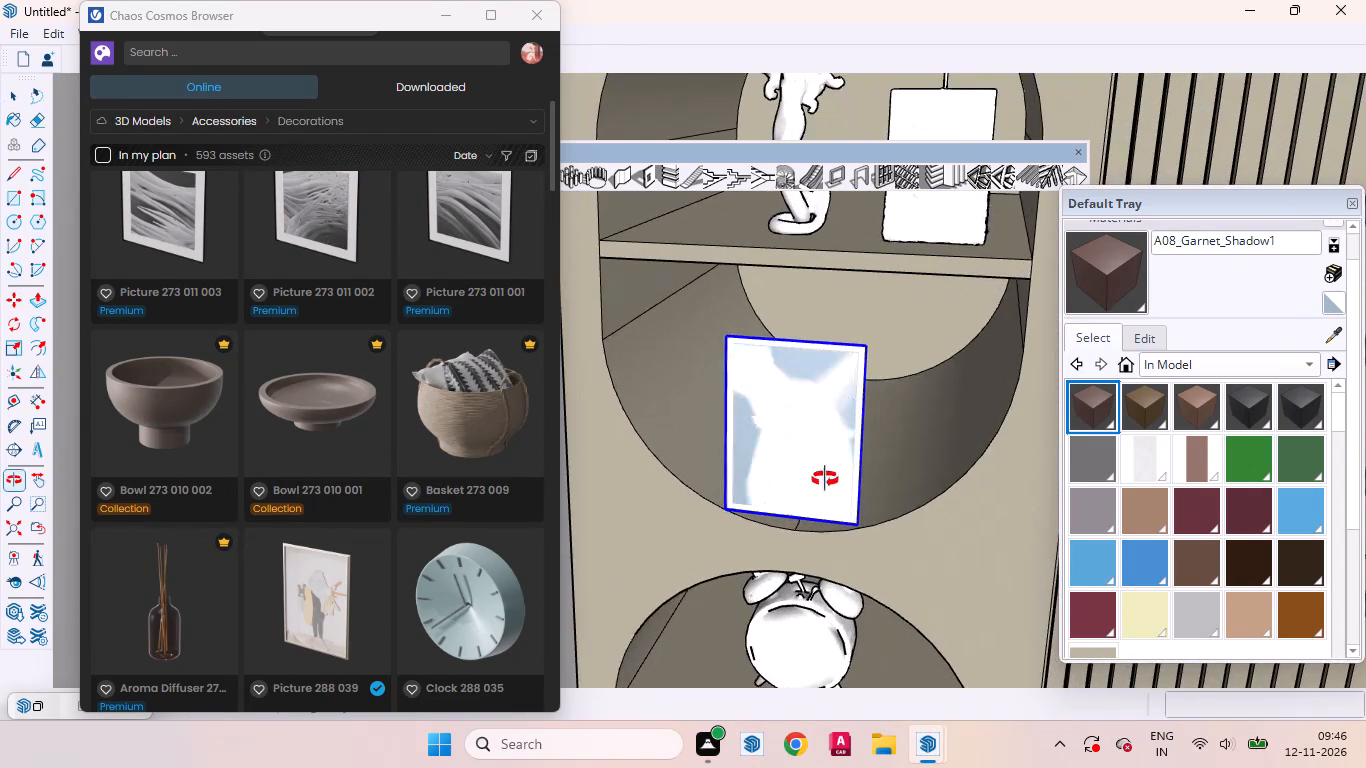
middle_drag(825, 479, 712, 530)
scroll(771, 529, up, 3)
key(m)
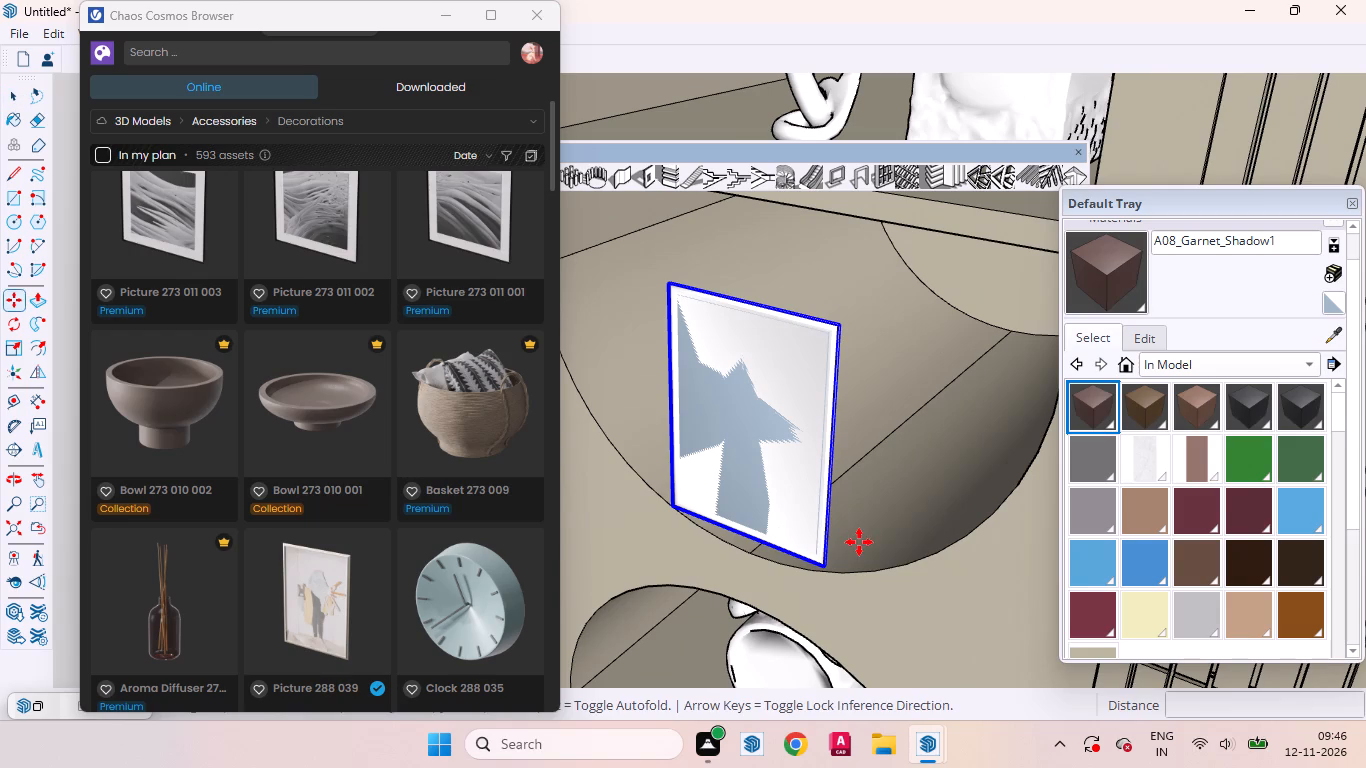
click(861, 546)
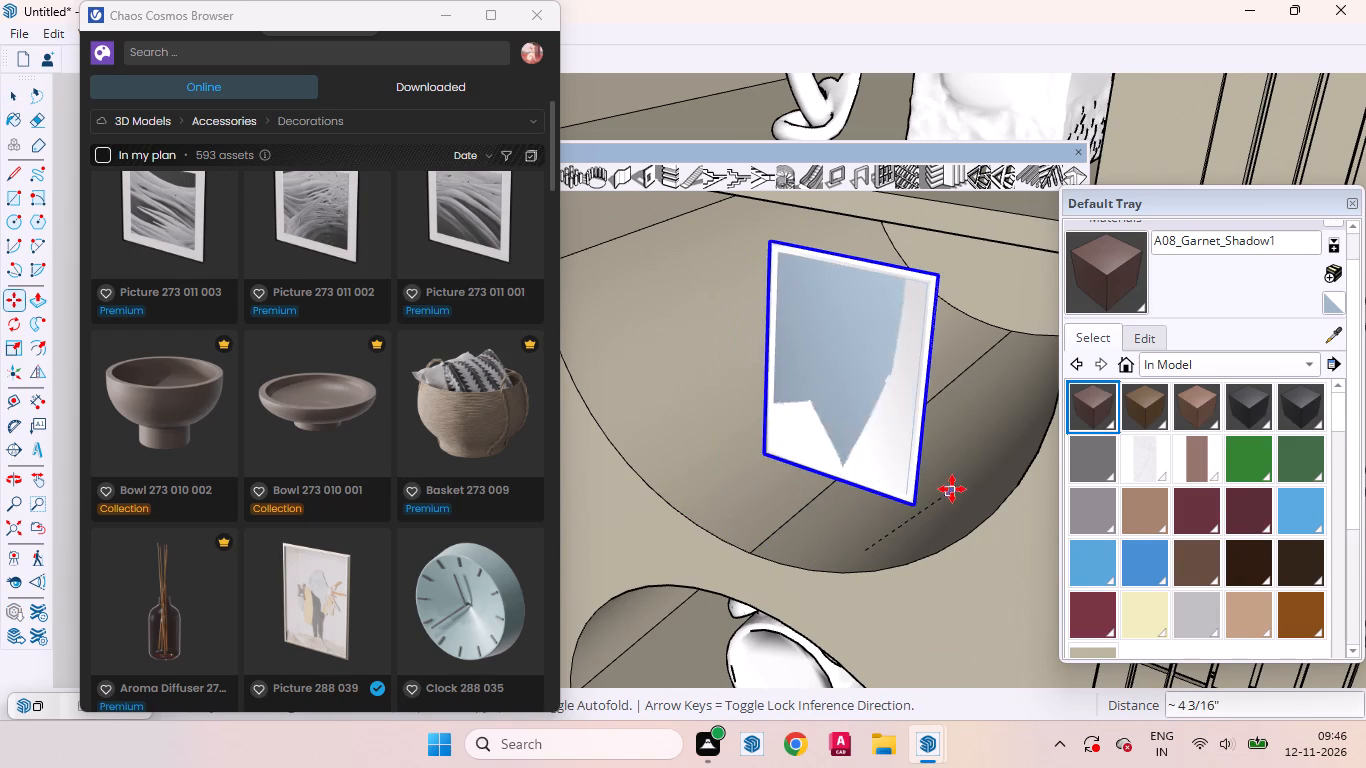
click(944, 474)
key(space)
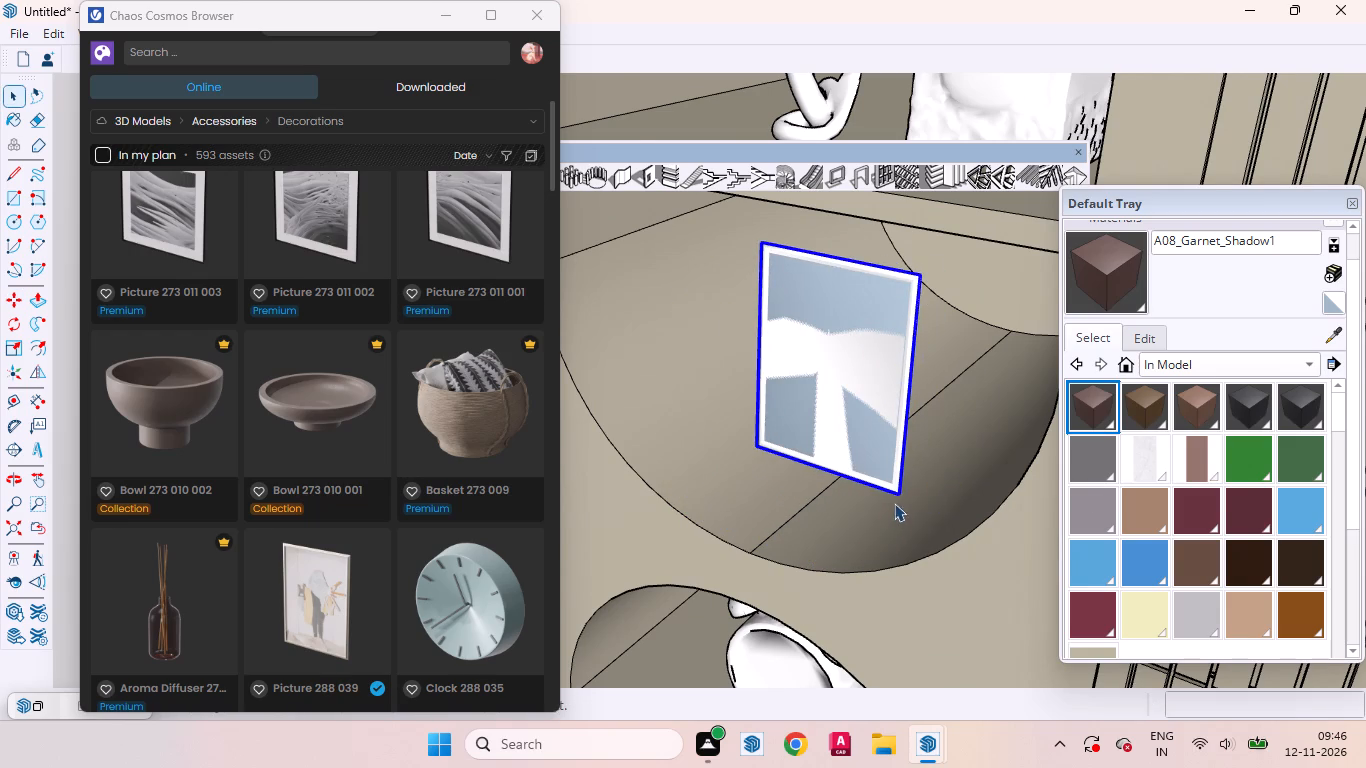
scroll(895, 497, down, 19)
click(694, 279)
Shift the picture about 1 9/16" along the red axis back toward the front of the top niche.
middle_drag(798, 417, 970, 343)
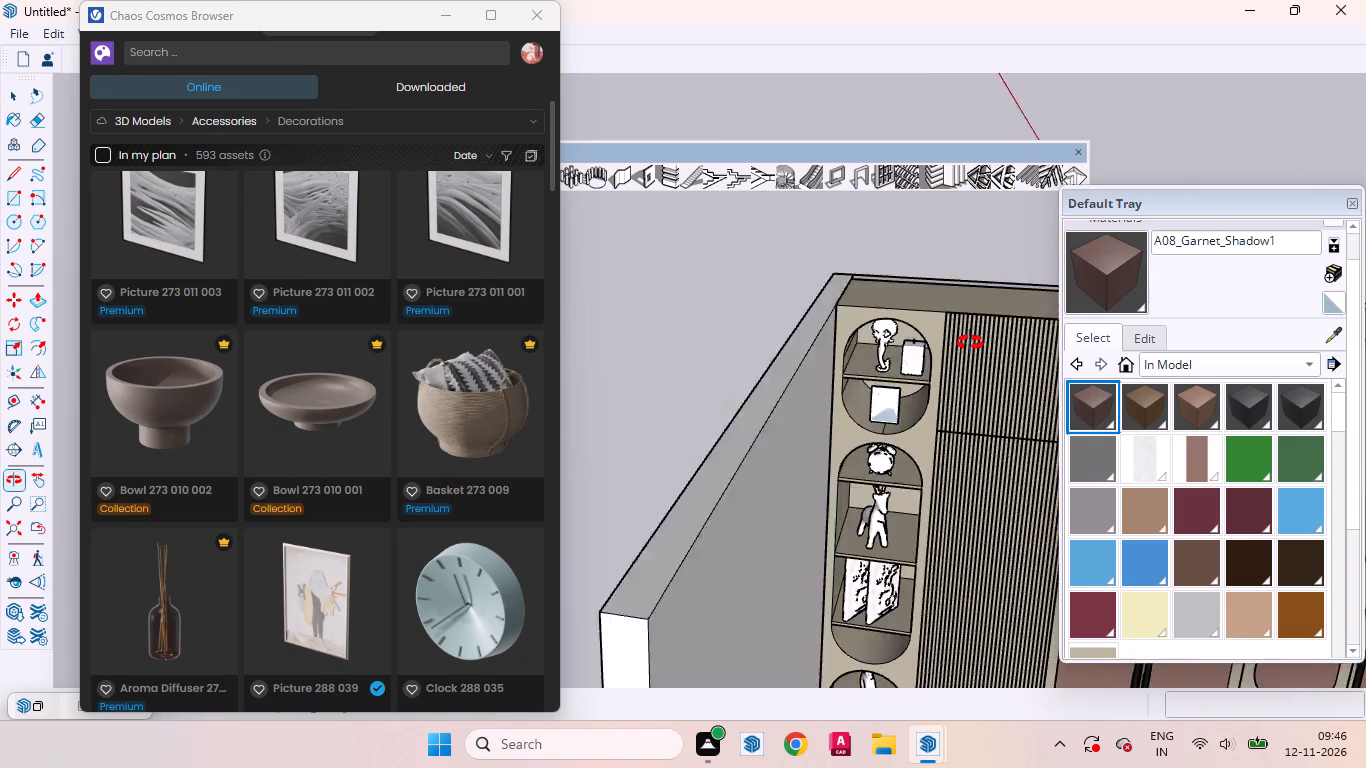
middle_drag(970, 343, 882, 397)
scroll(889, 433, up, 9)
click(888, 415)
scroll(924, 417, up, 6)
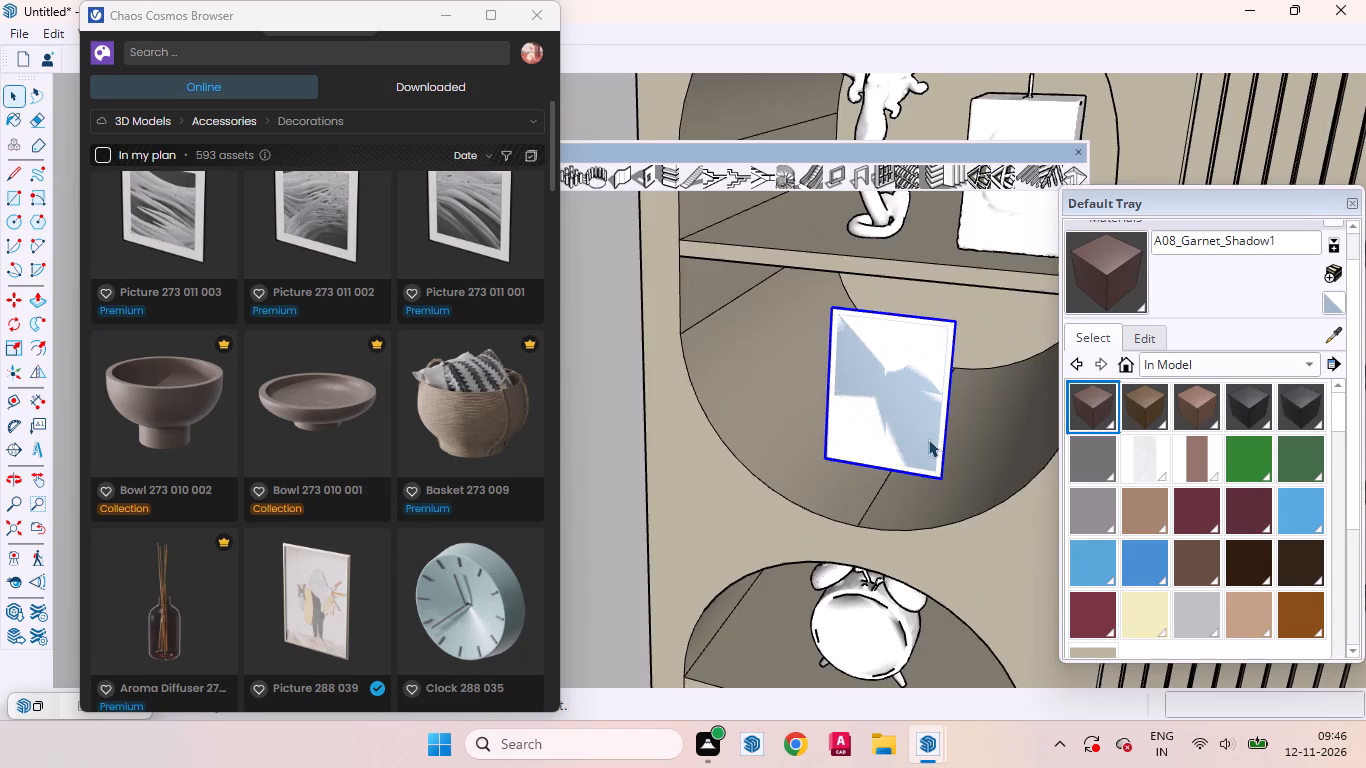
scroll(928, 439, up, 3)
middle_drag(906, 484, 834, 581)
key(m)
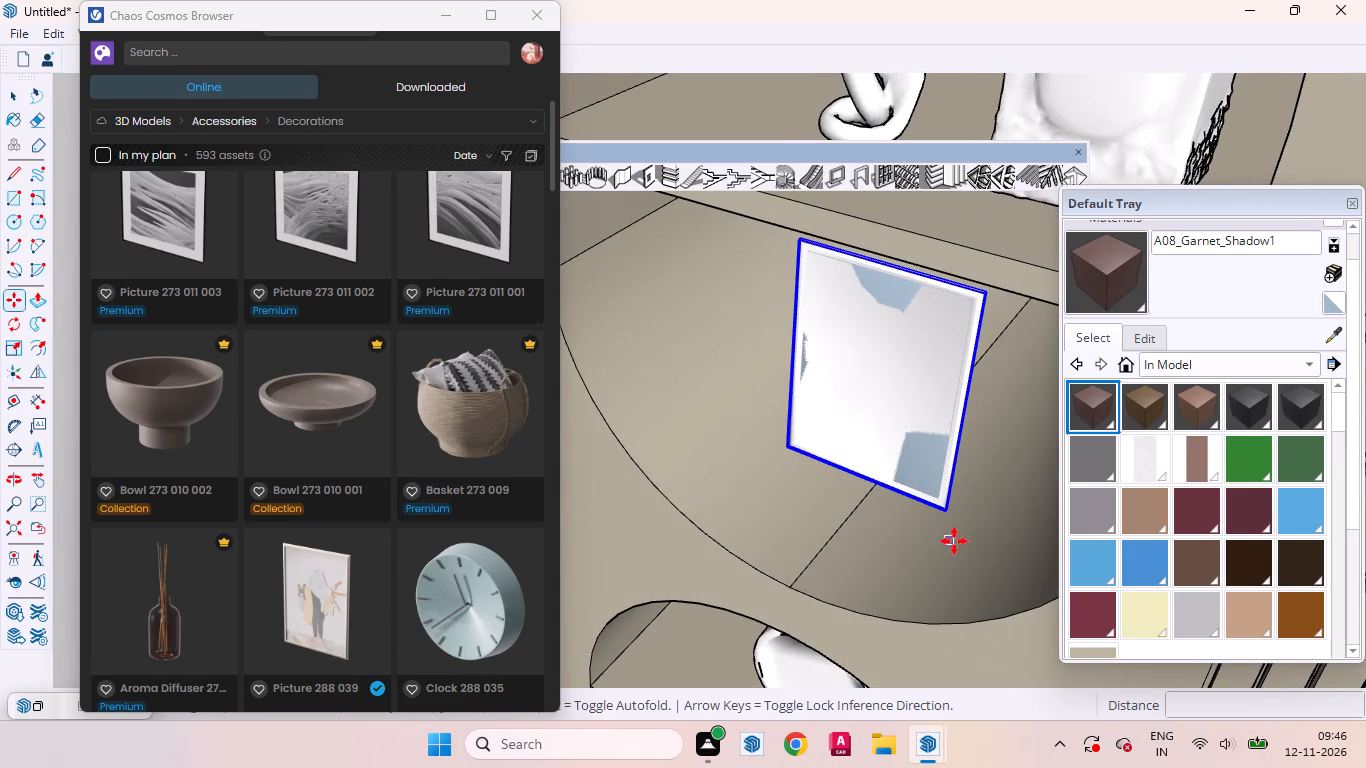
click(953, 533)
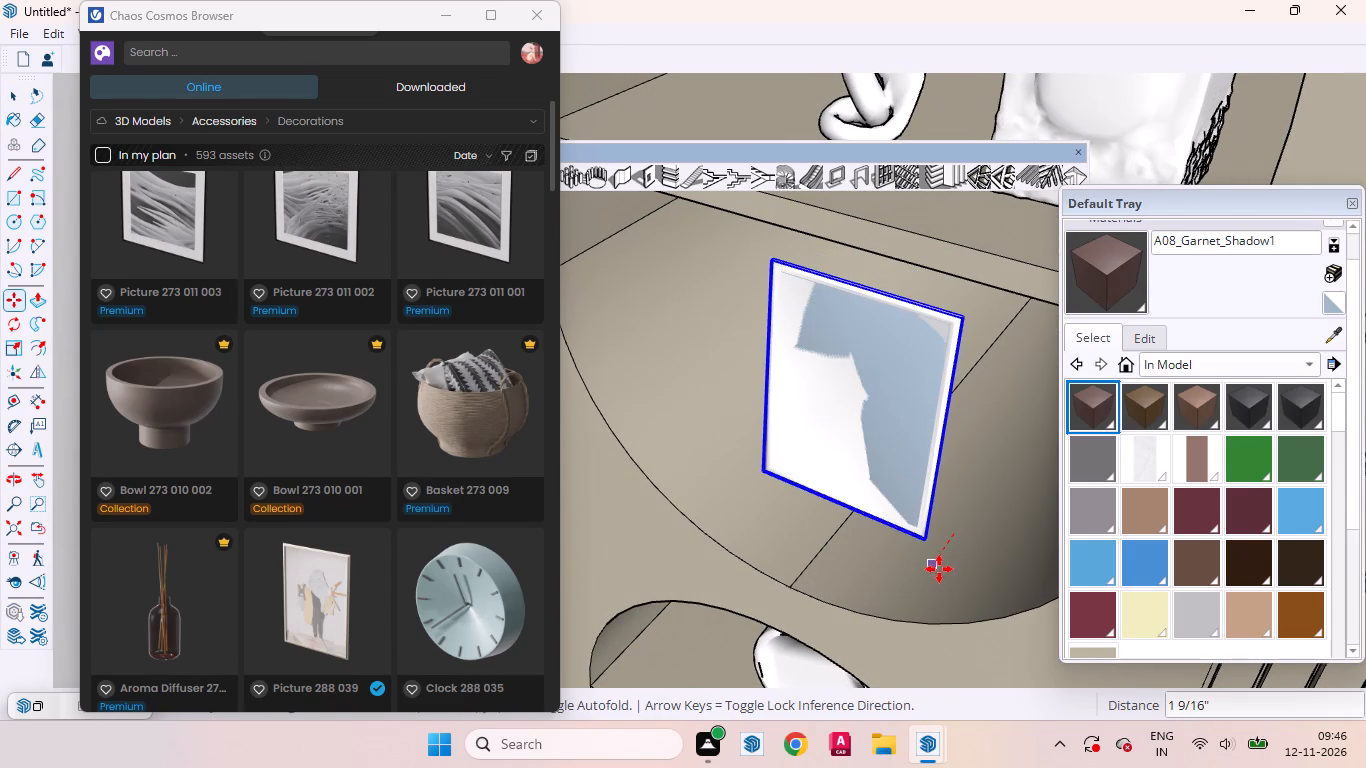
click(939, 569)
key(space)
scroll(836, 479, down, 12)
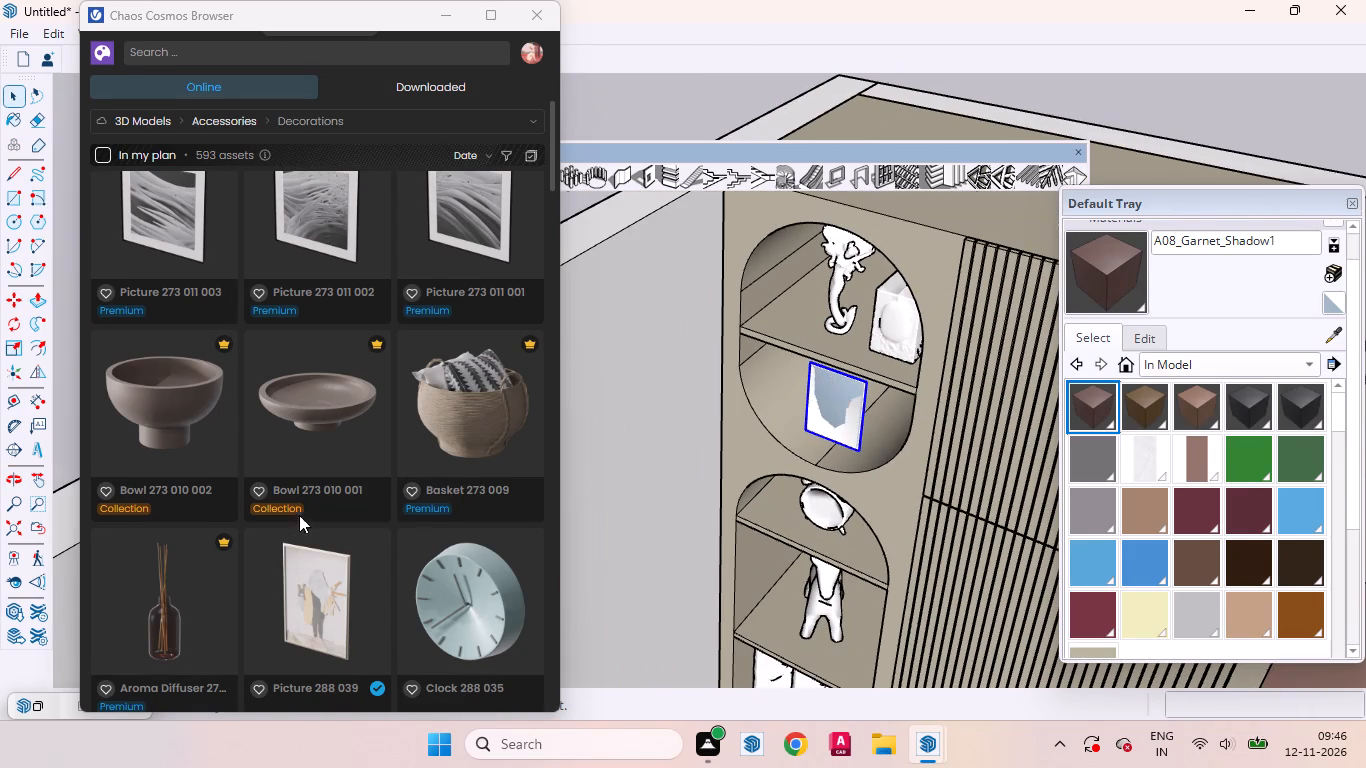
Look through the Chaos Cosmos decorations for another ornament suited to the wardrobe's remaining empty niche compartment.
scroll(281, 523, down, 2)
scroll(472, 465, down, 2)
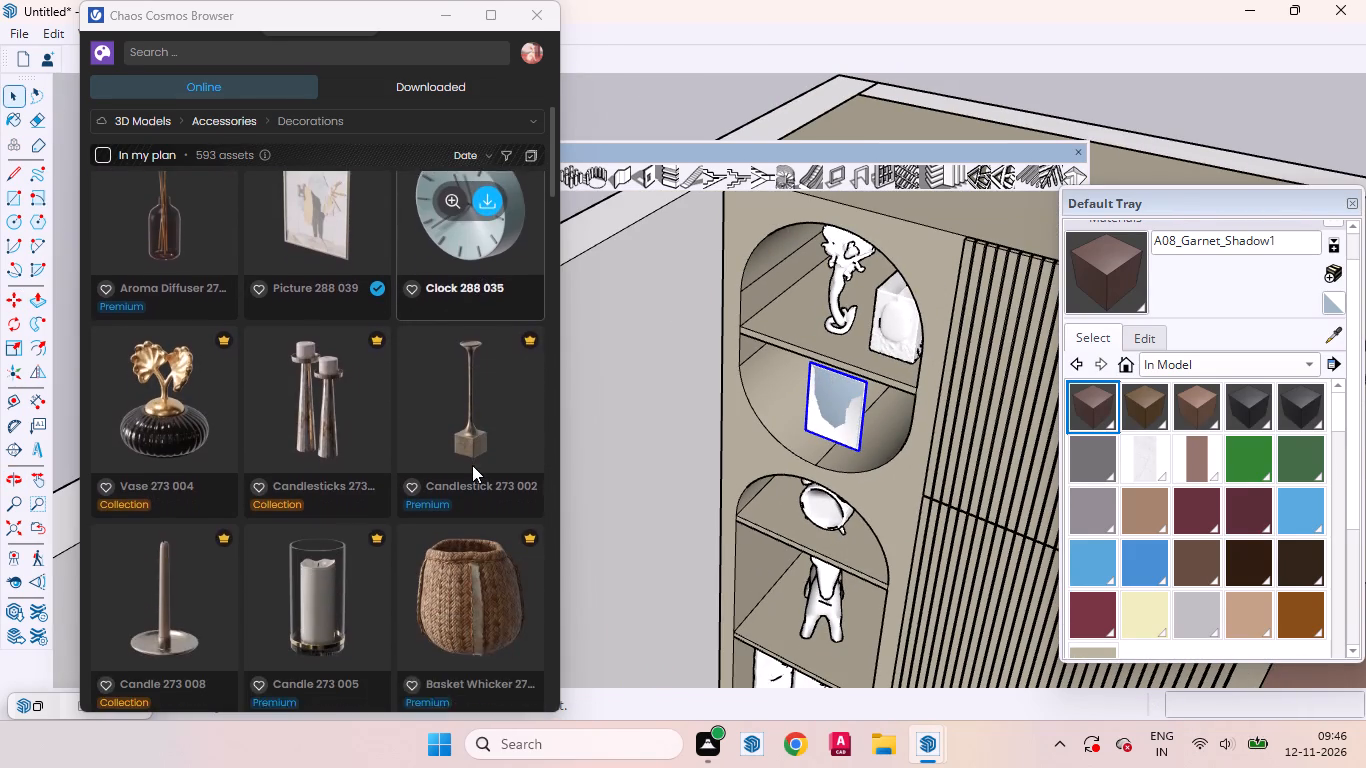
scroll(472, 465, down, 10)
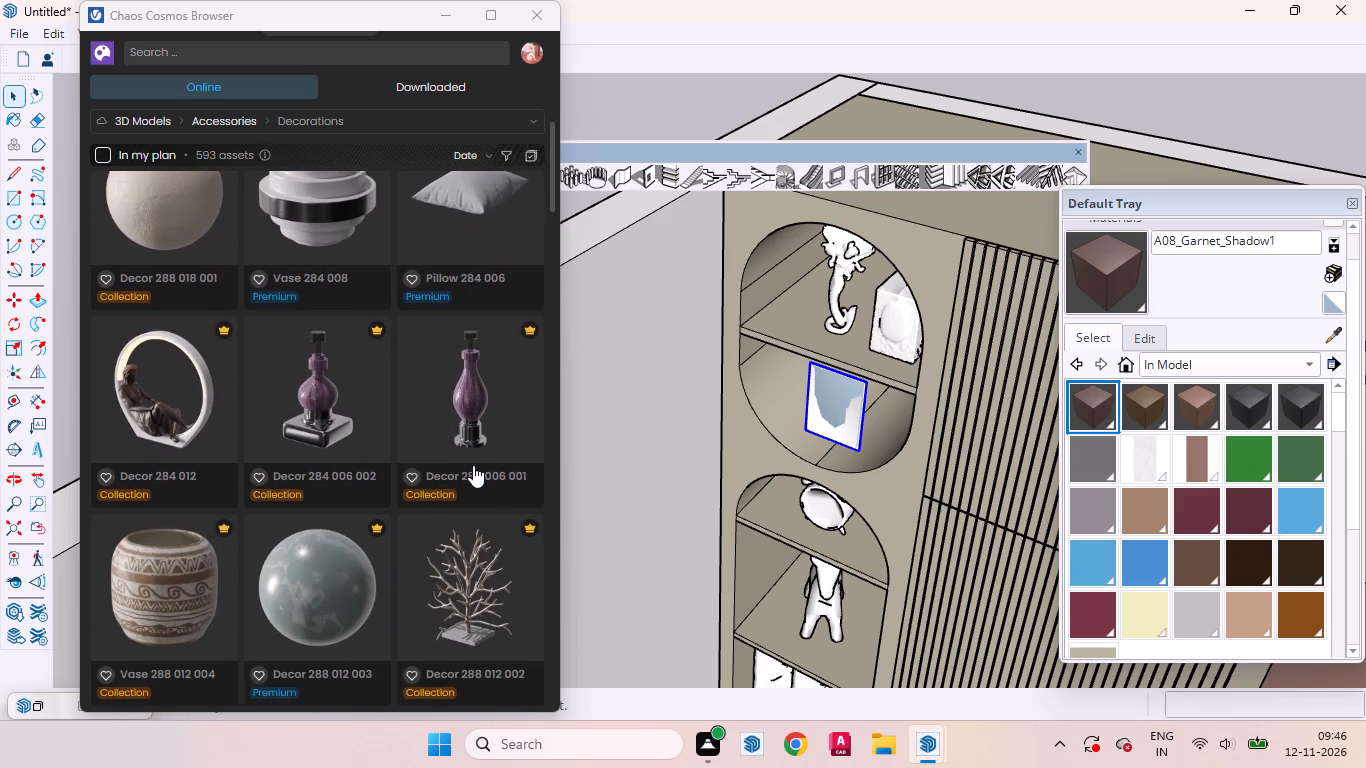
scroll(473, 465, down, 3)
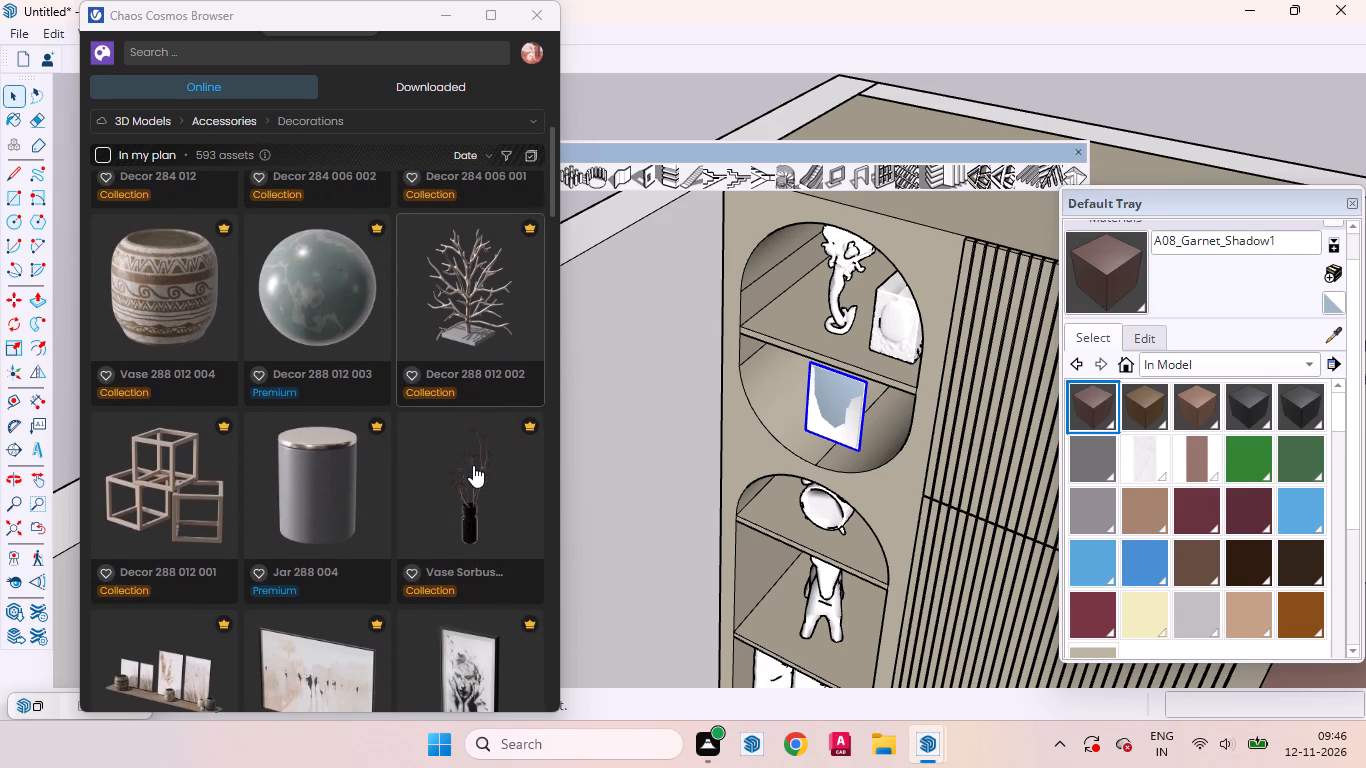
scroll(473, 465, down, 6)
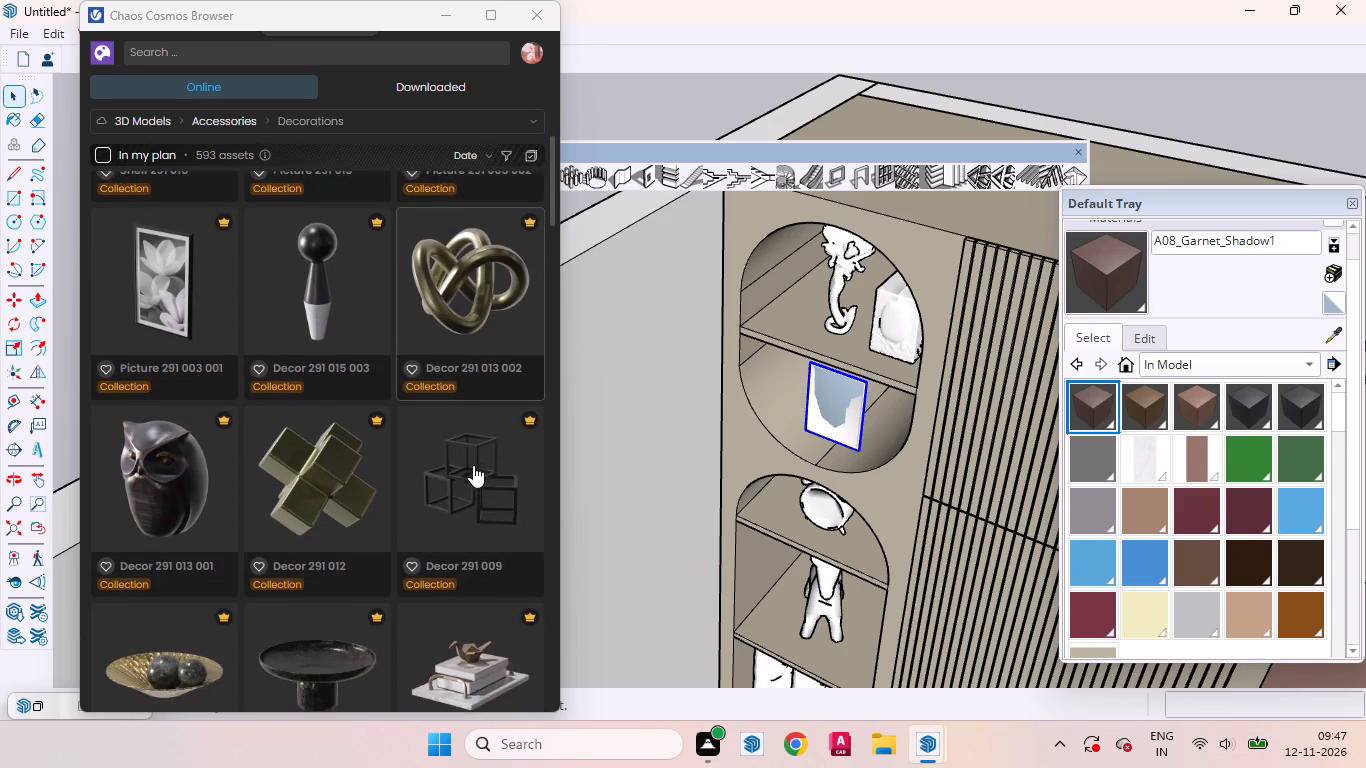
scroll(473, 465, down, 5)
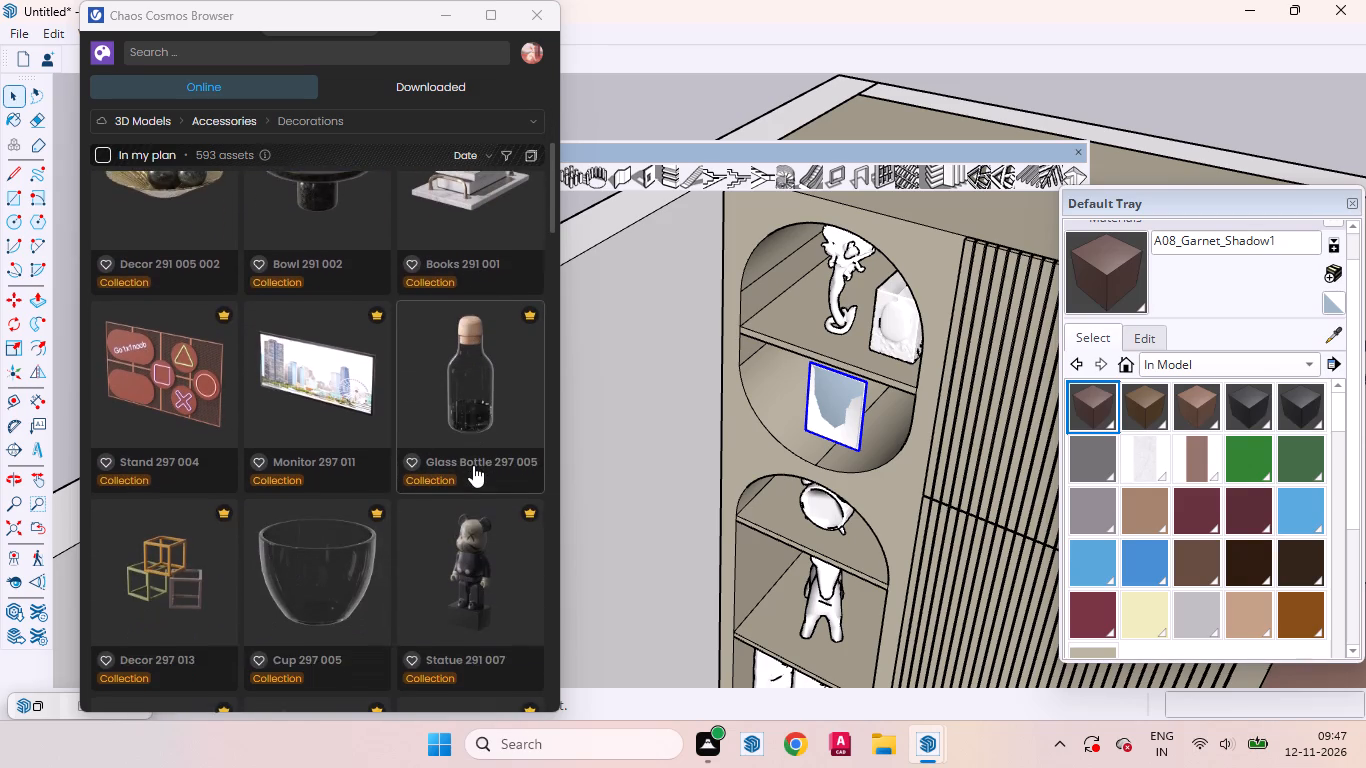
scroll(473, 465, down, 11)
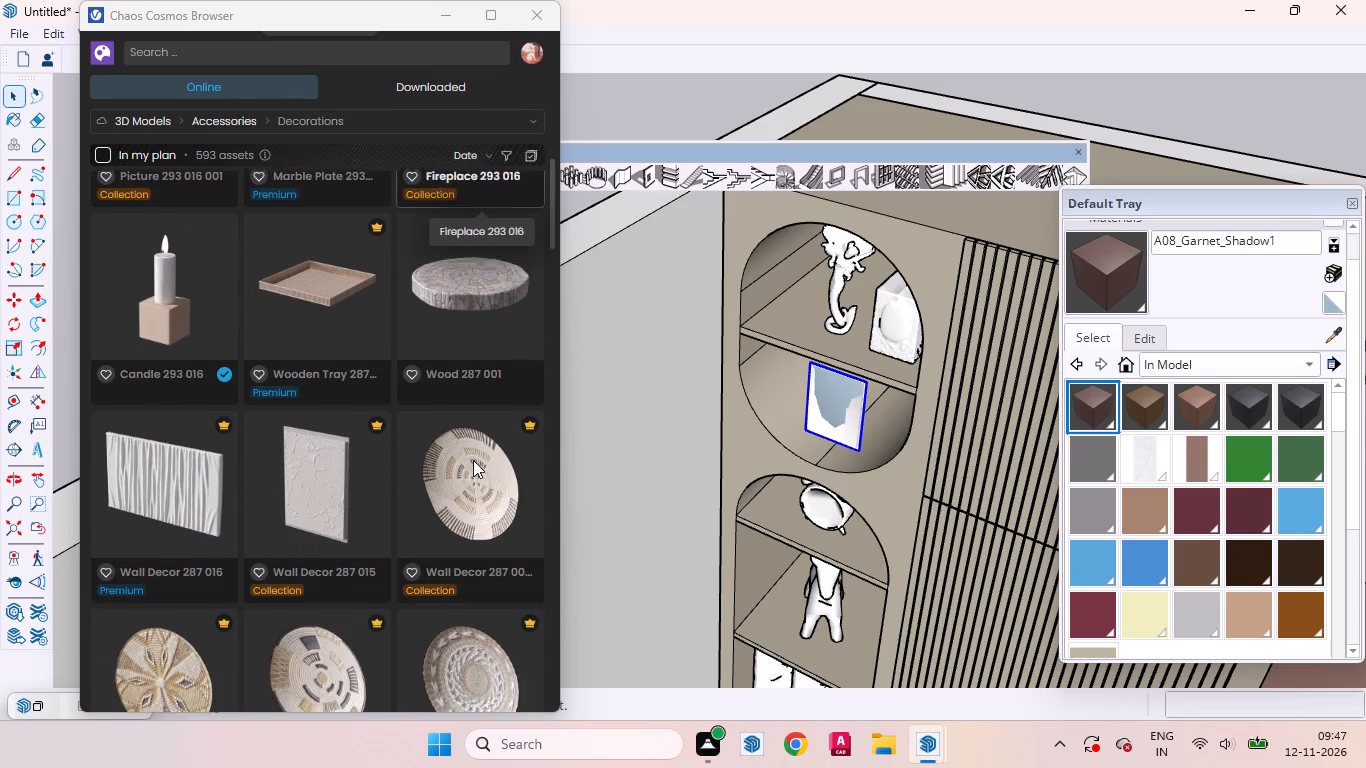
scroll(473, 460, down, 3)
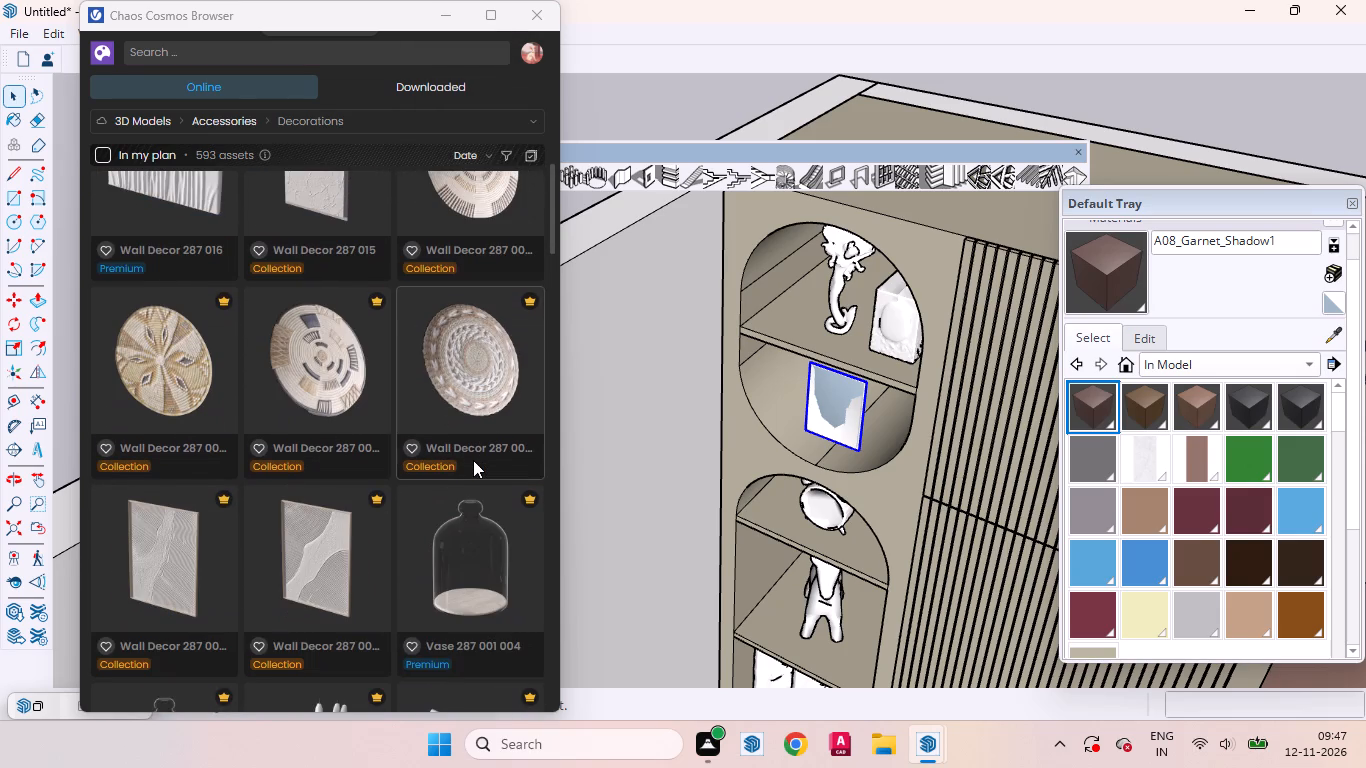
scroll(473, 460, down, 2)
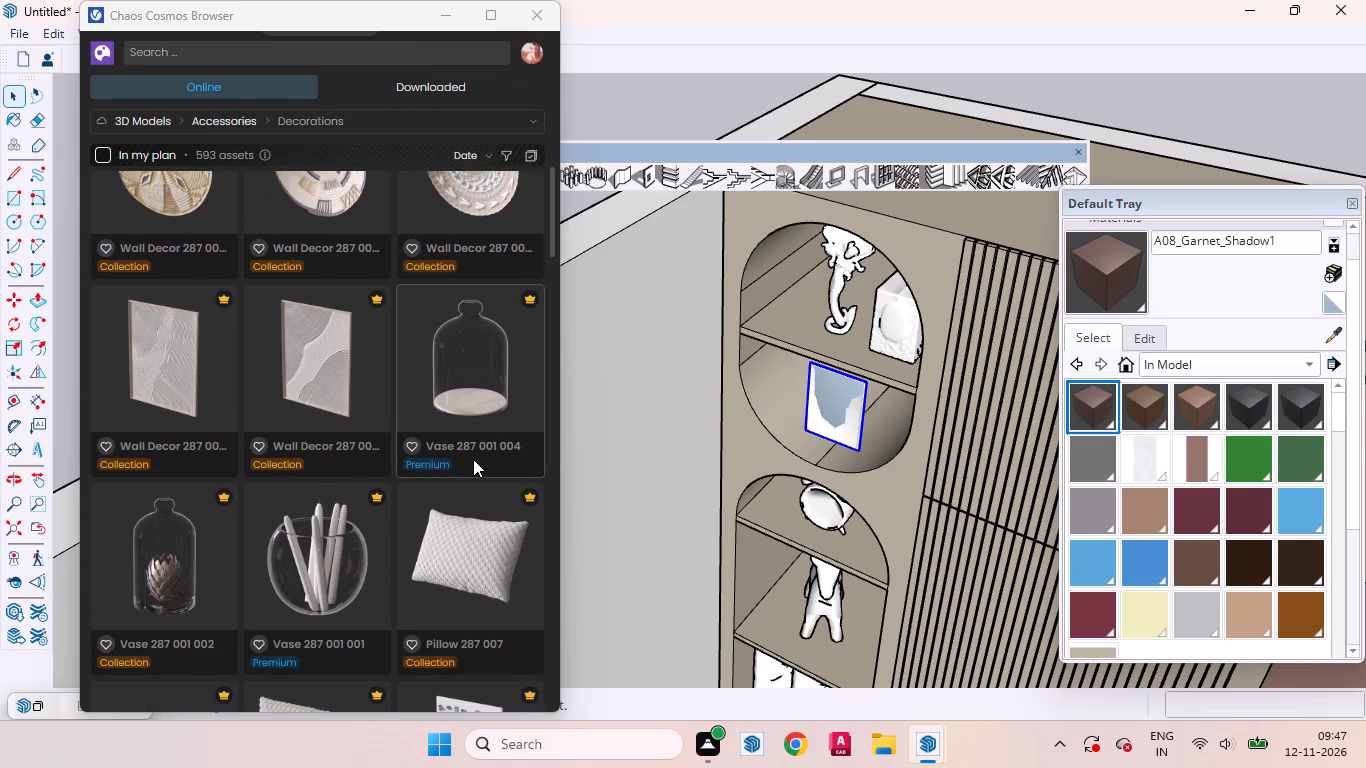
scroll(473, 459, down, 2)
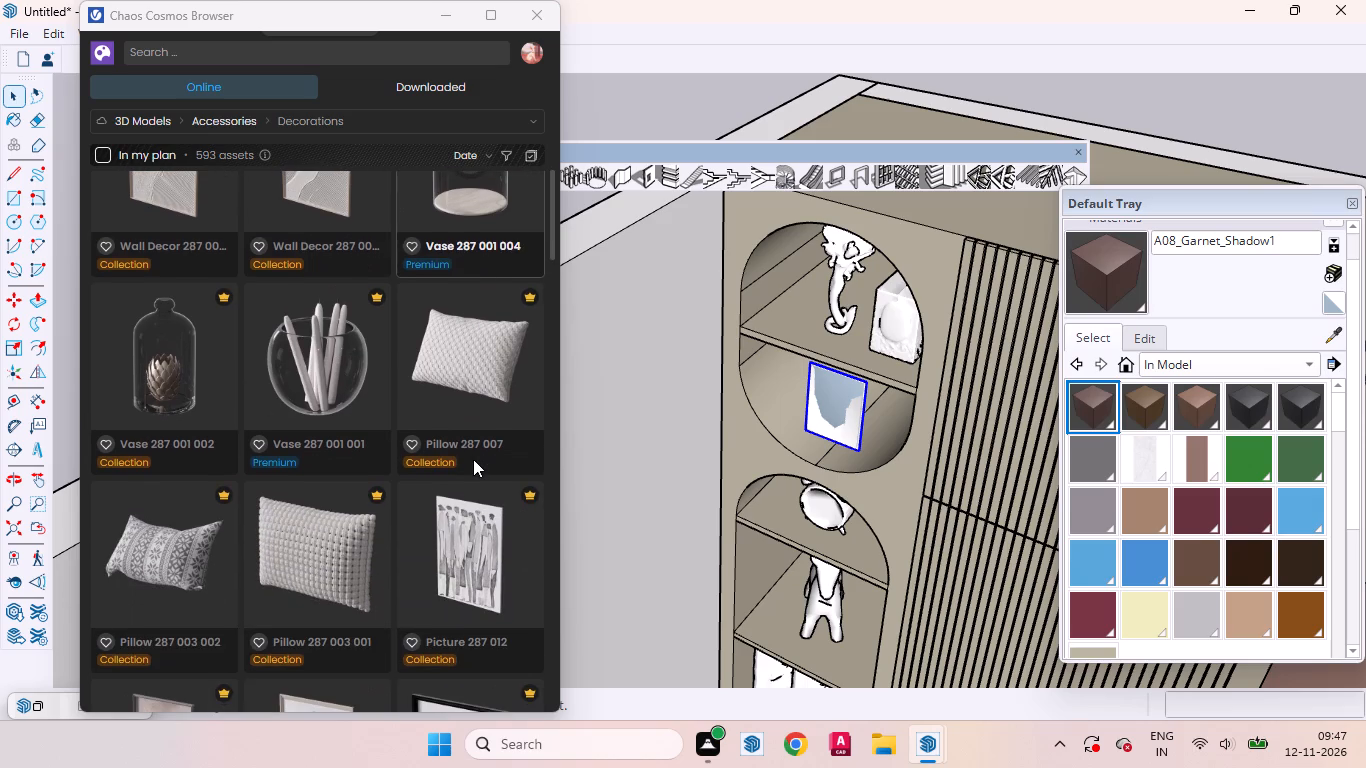
scroll(473, 459, down, 4)
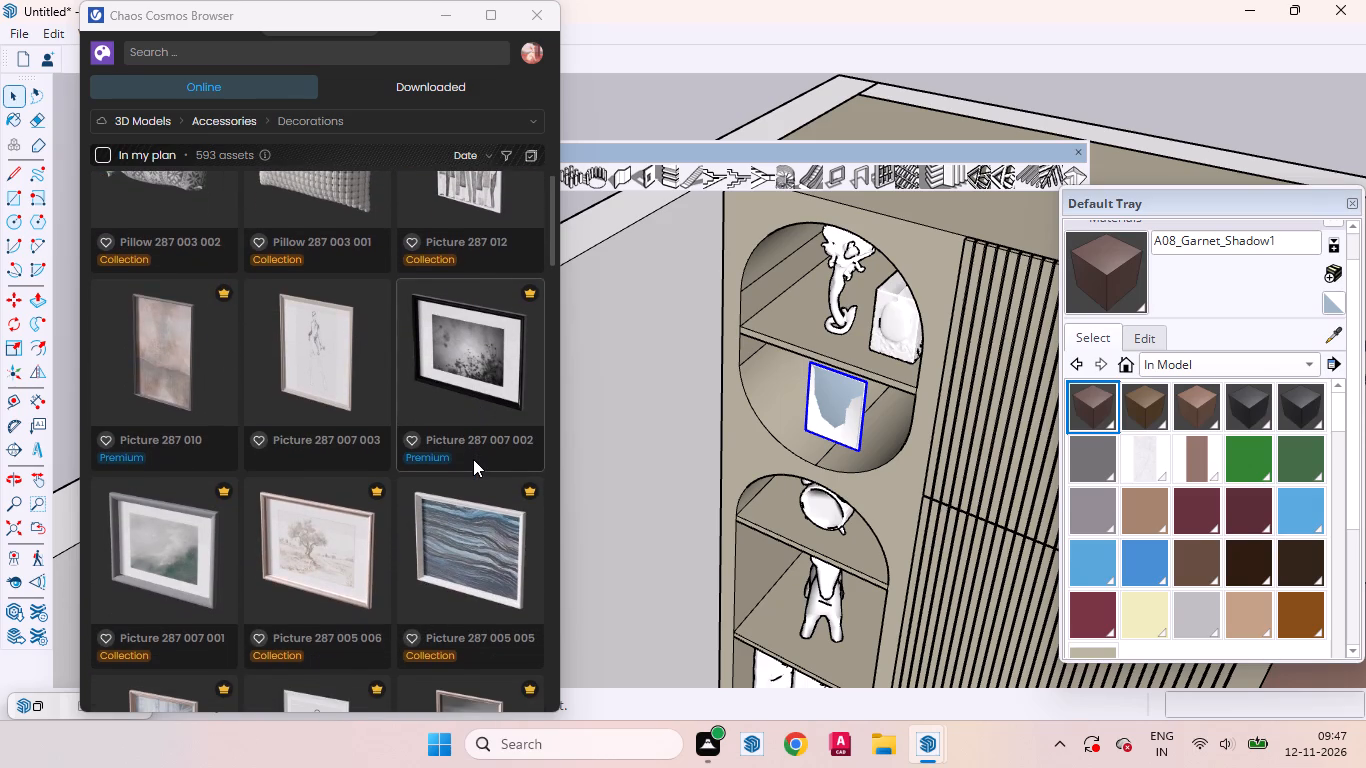
scroll(473, 459, down, 12)
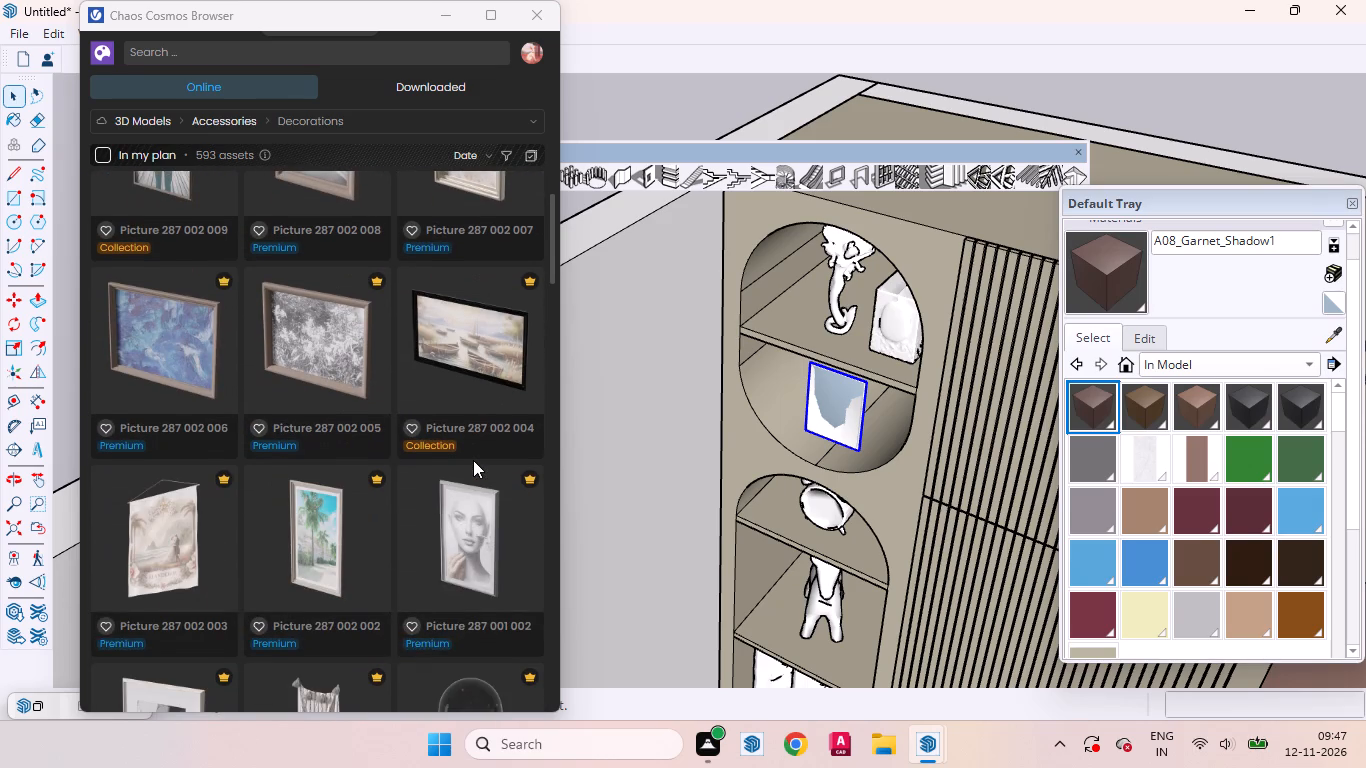
scroll(473, 460, down, 6)
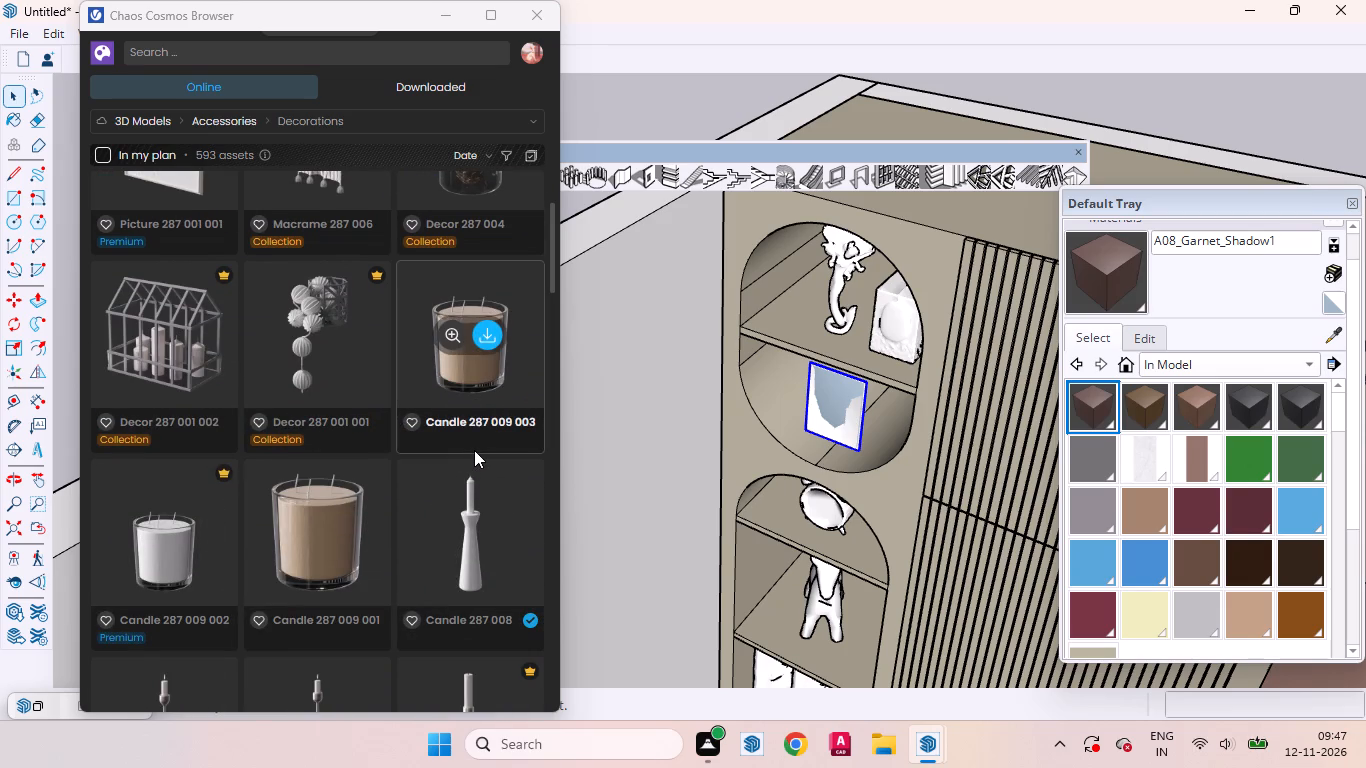
scroll(474, 450, down, 5)
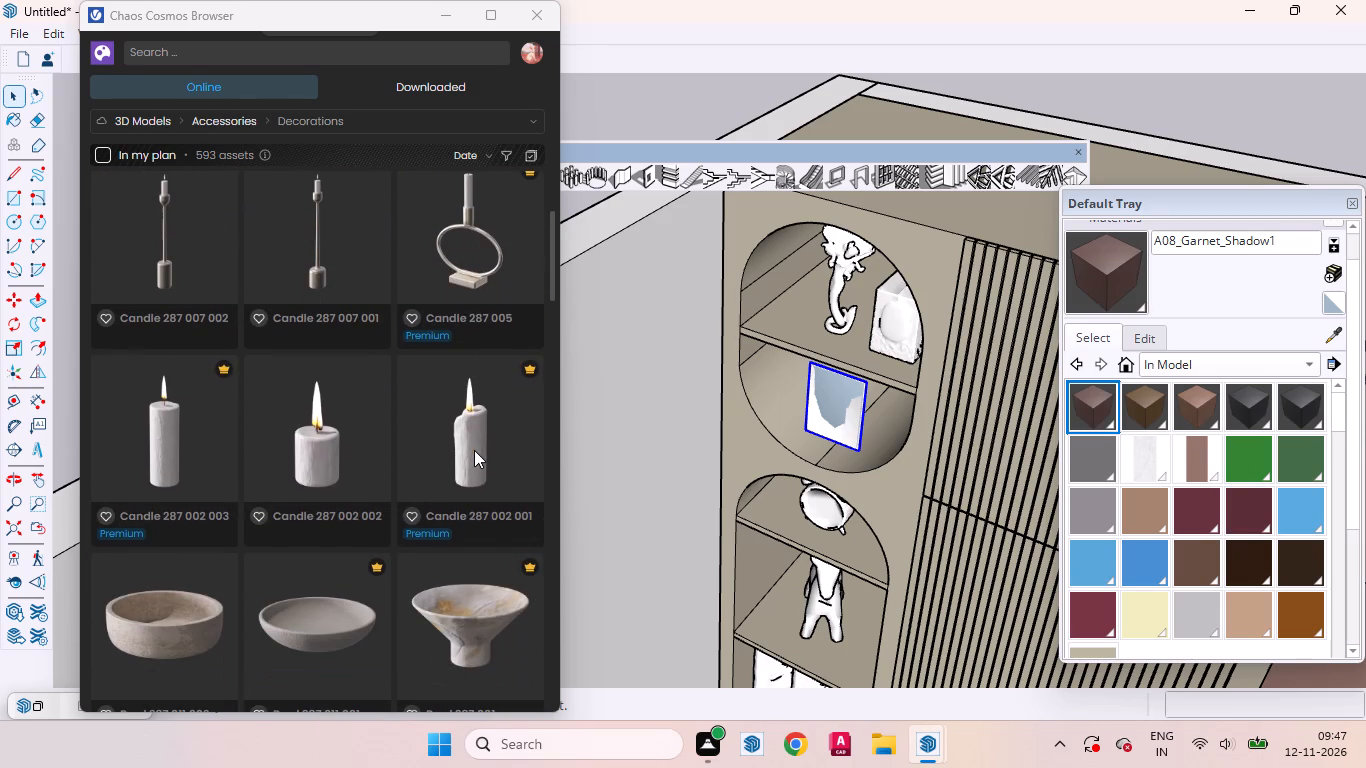
scroll(474, 451, down, 3)
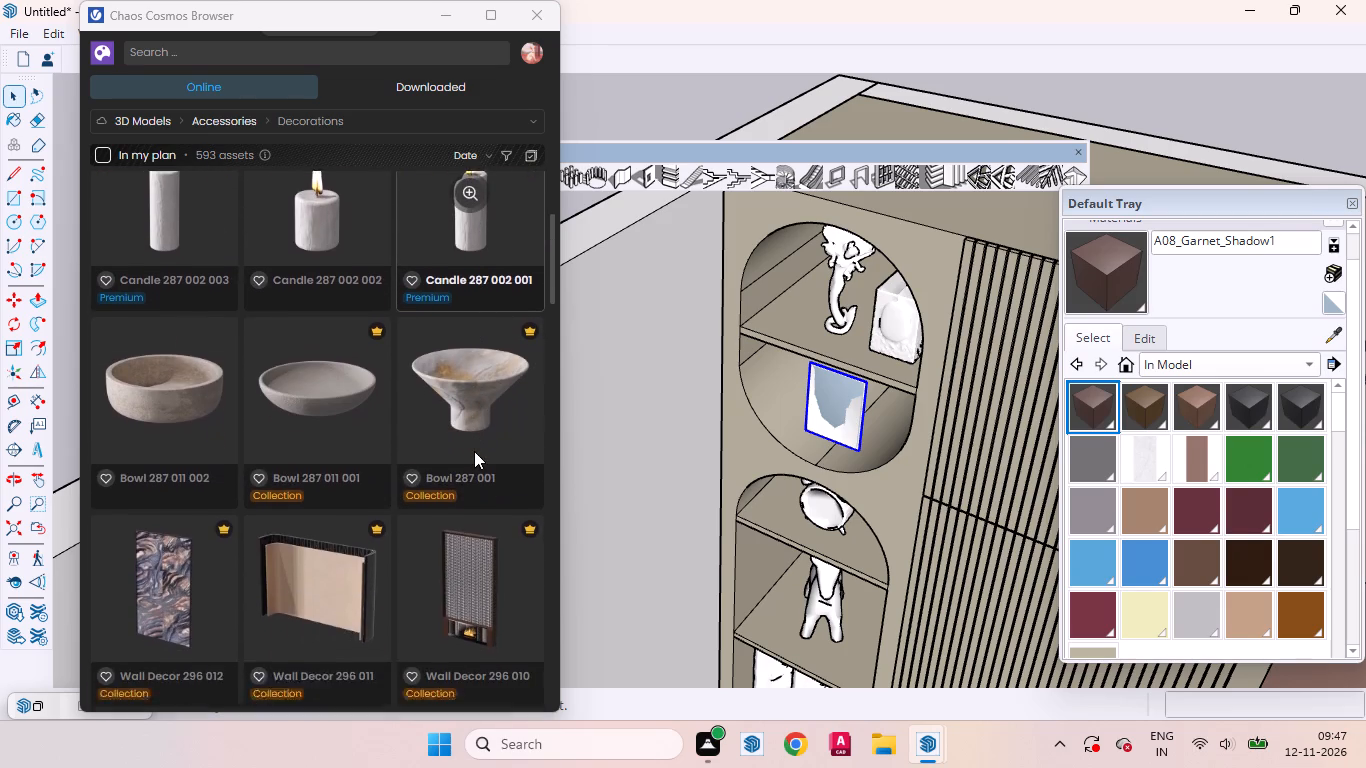
scroll(474, 451, down, 4)
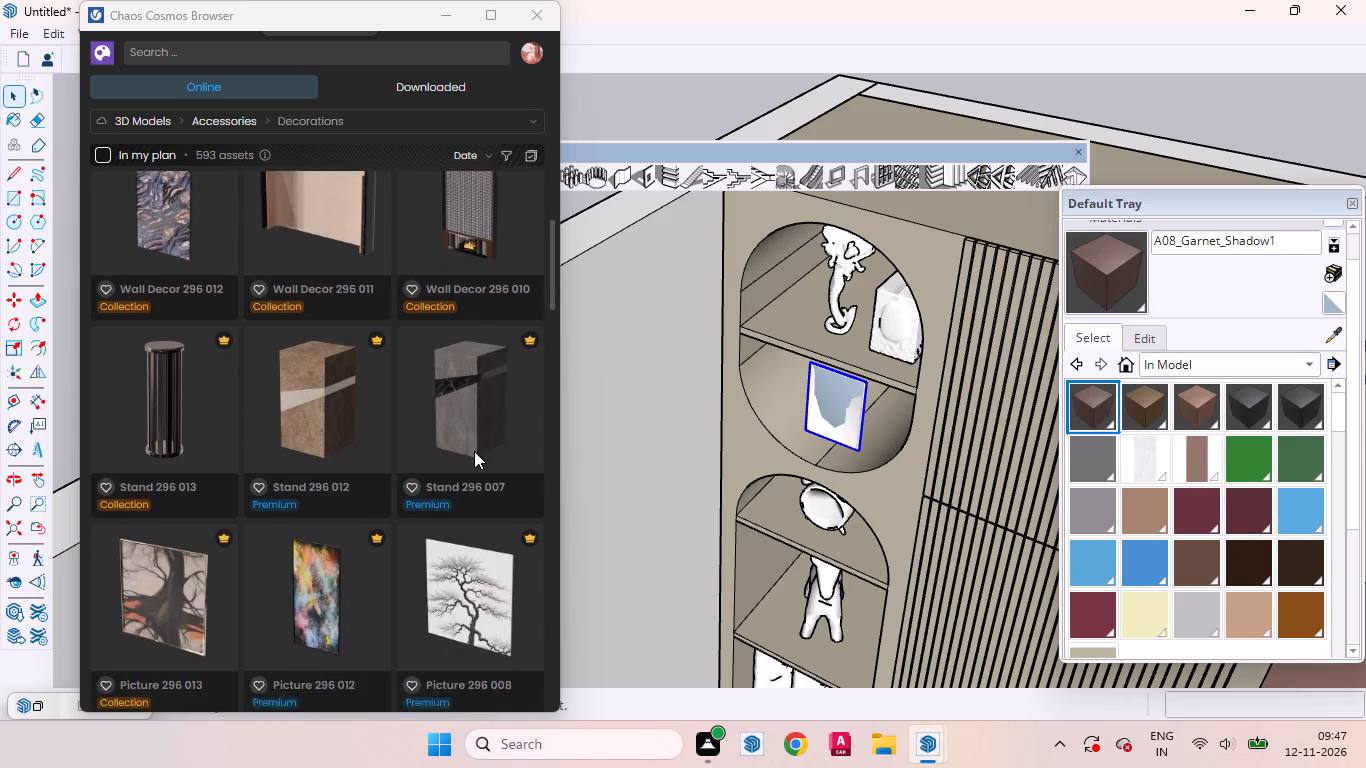
scroll(474, 451, down, 4)
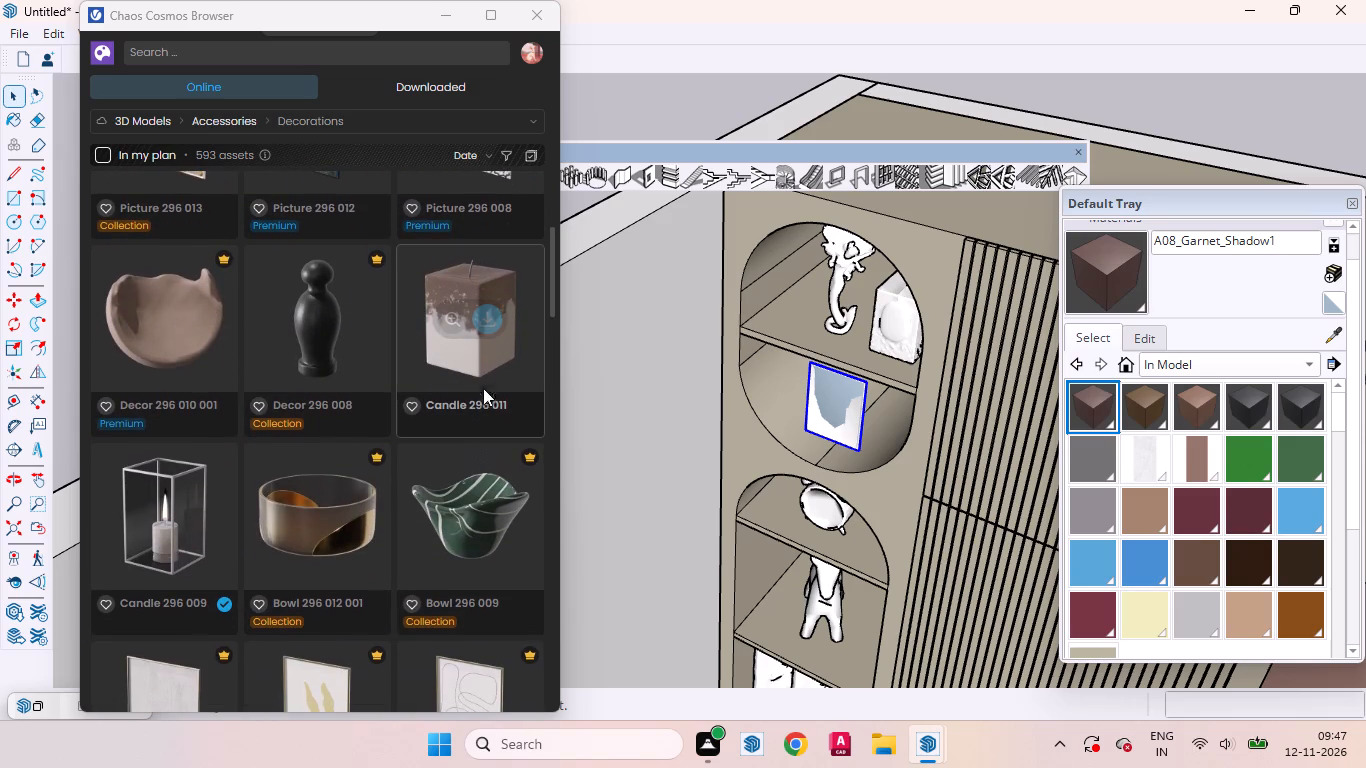
Download the Candle 296 011 asset and place one copy on the marble floor in front of the niche column.
click(478, 318)
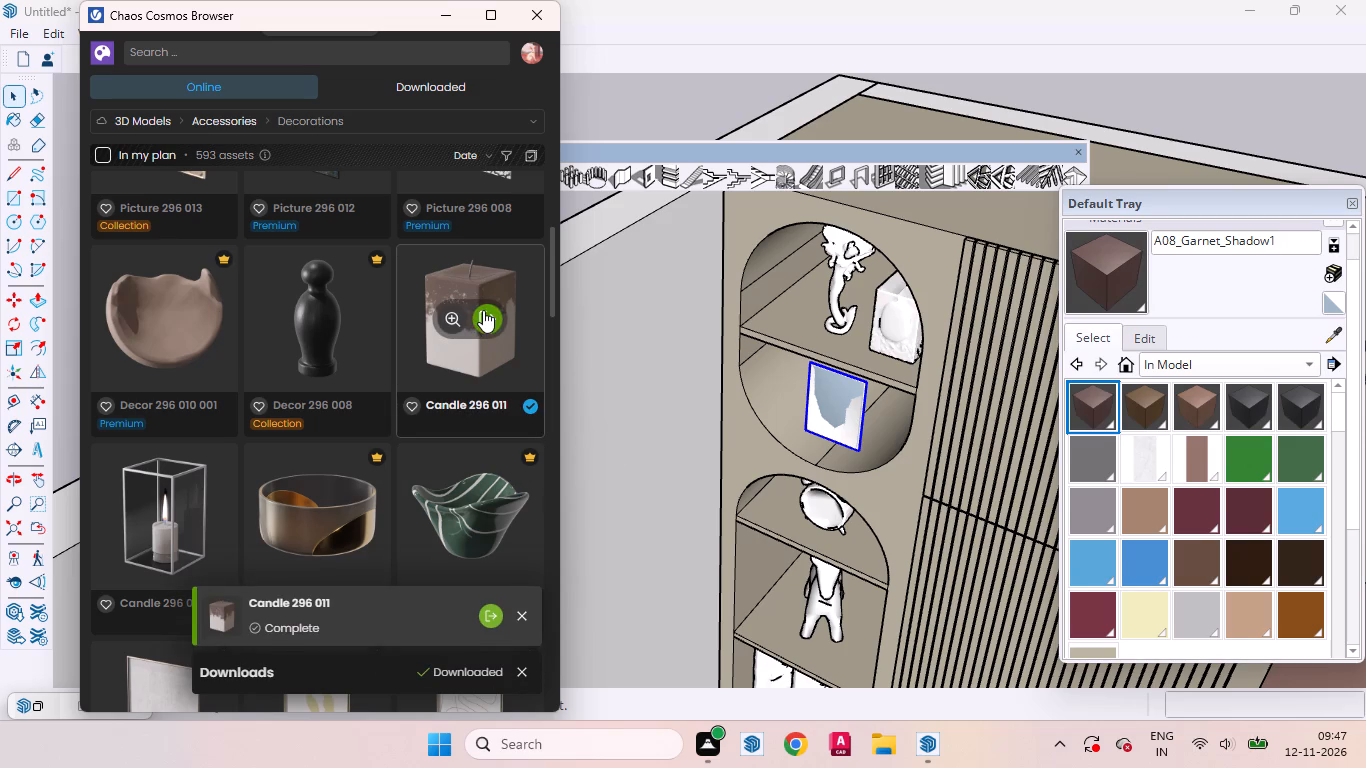
drag(483, 310, 484, 320)
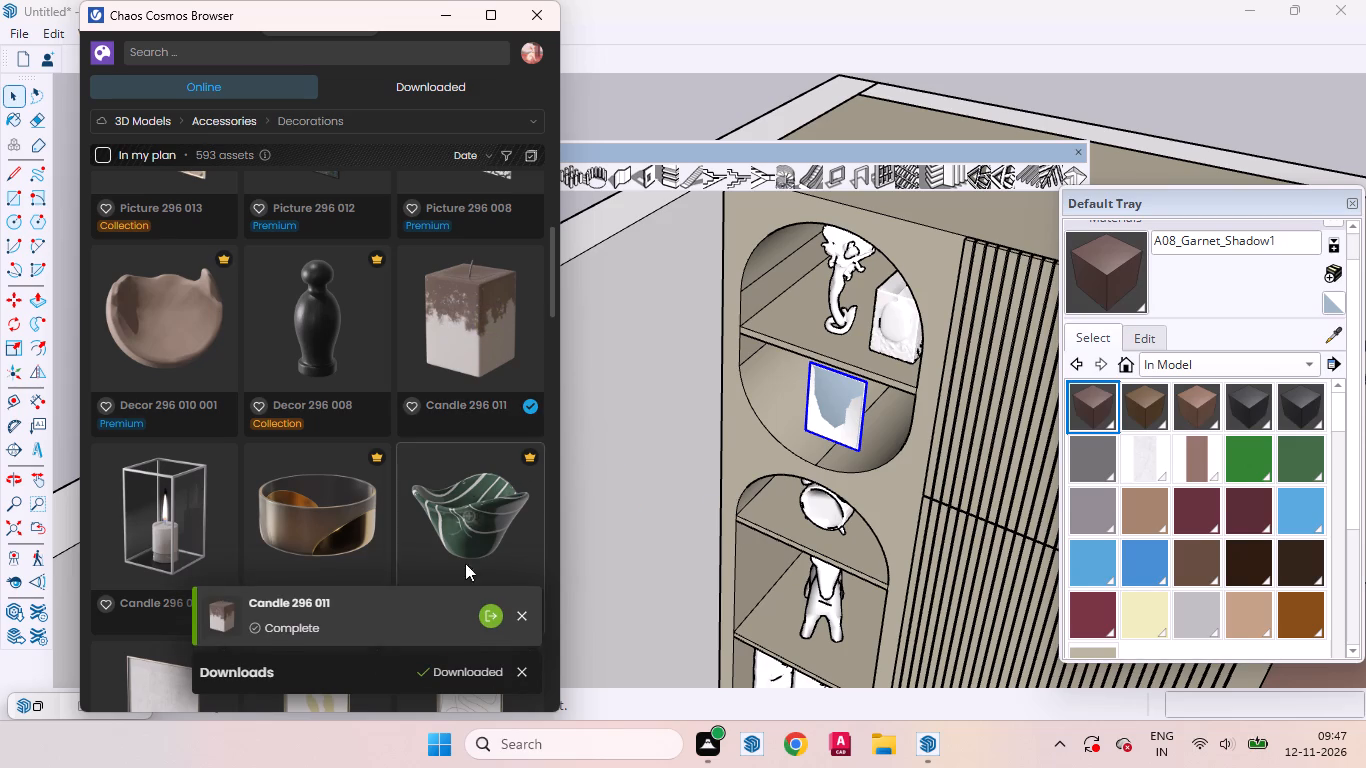
click(487, 612)
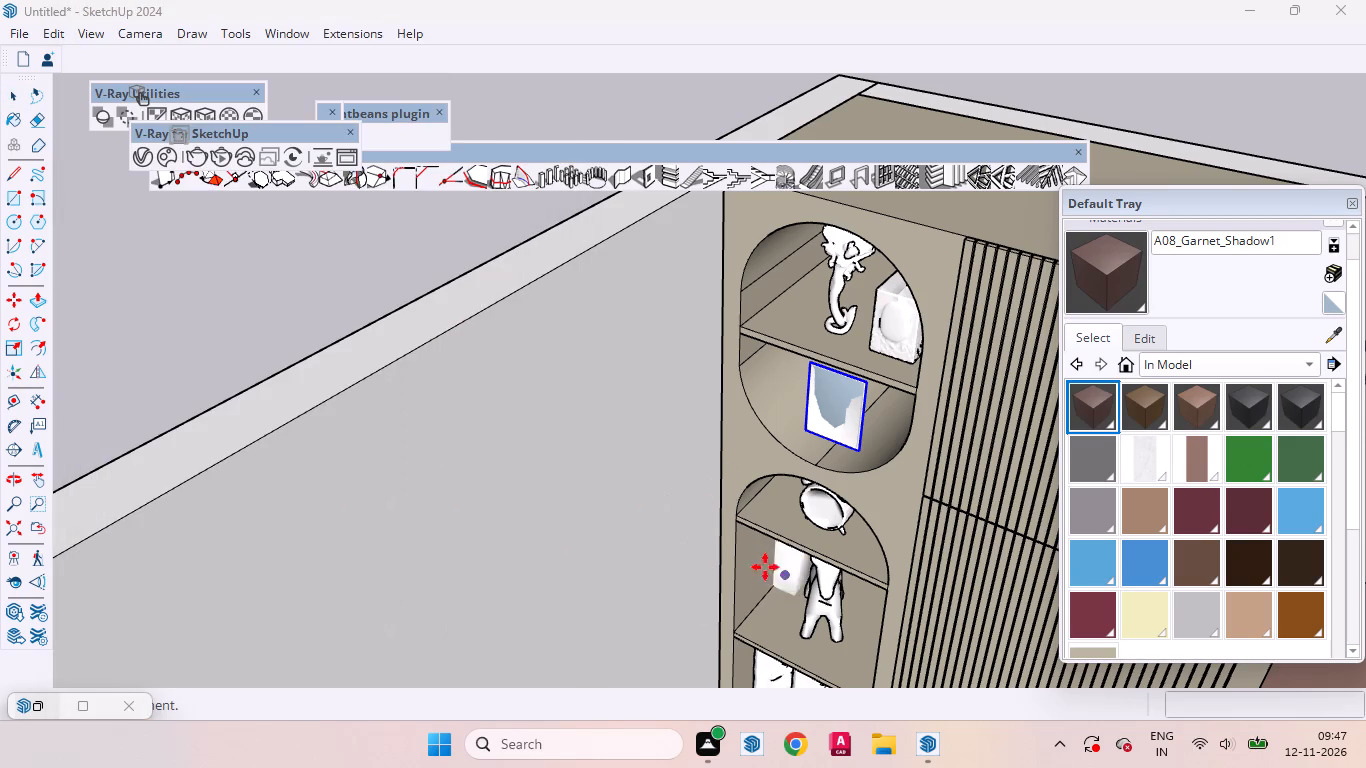
scroll(765, 565, down, 18)
scroll(777, 658, up, 5)
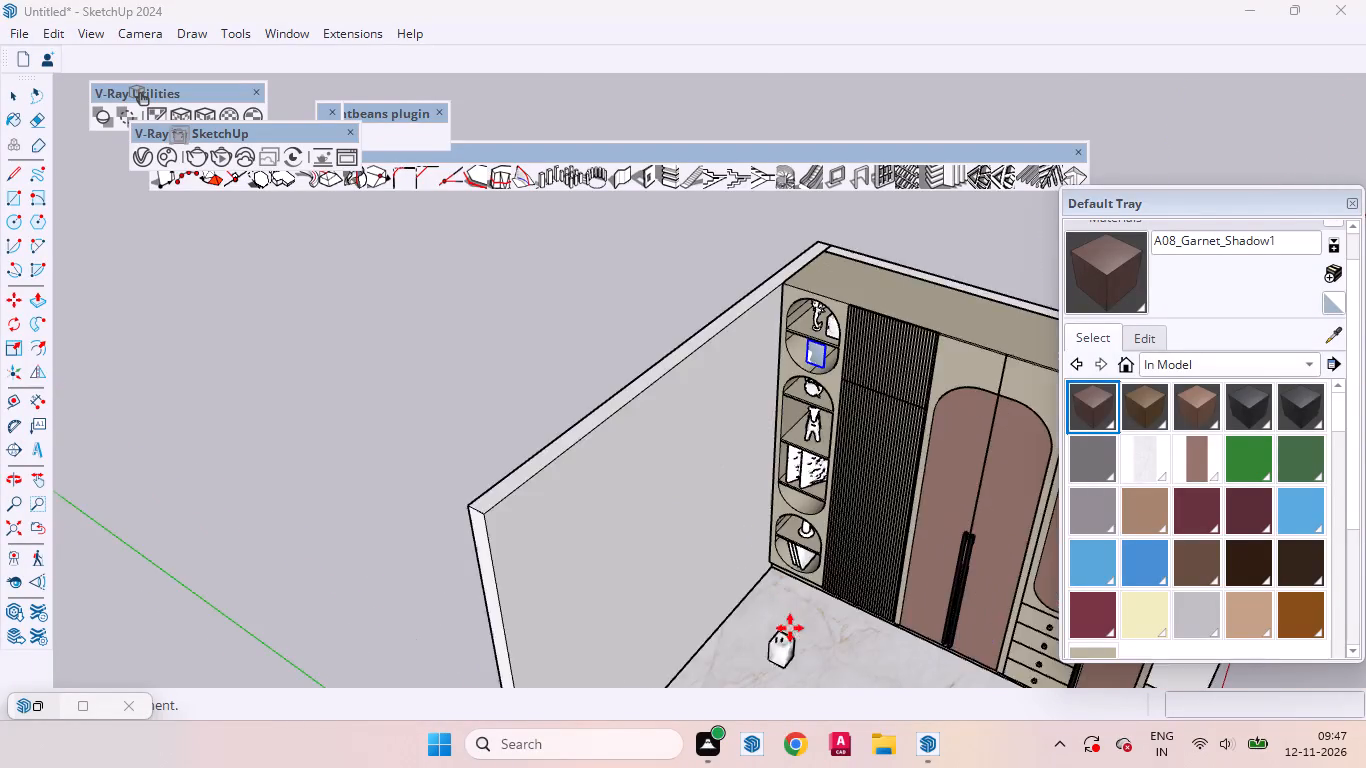
scroll(790, 628, up, 6)
scroll(818, 693, down, 4)
scroll(797, 480, up, 7)
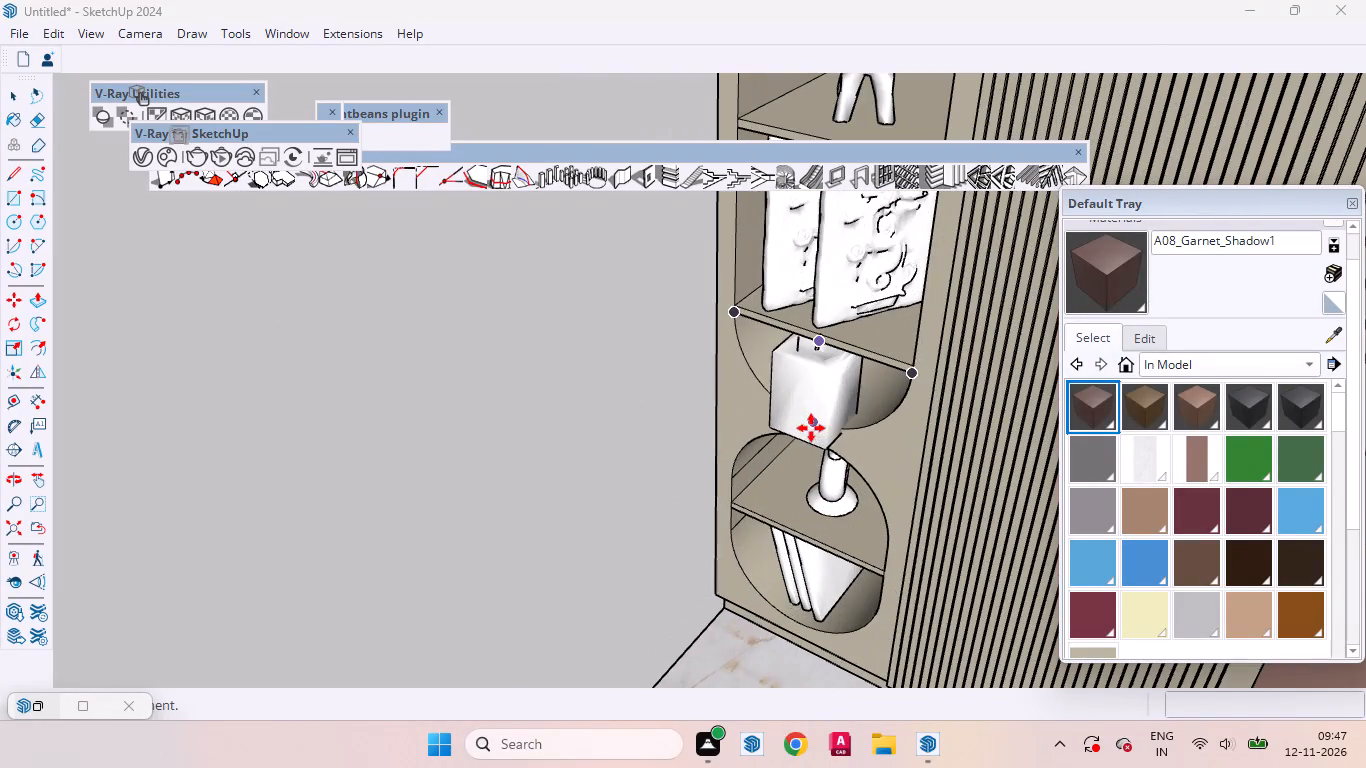
middle_drag(869, 417, 801, 514)
scroll(785, 444, down, 8)
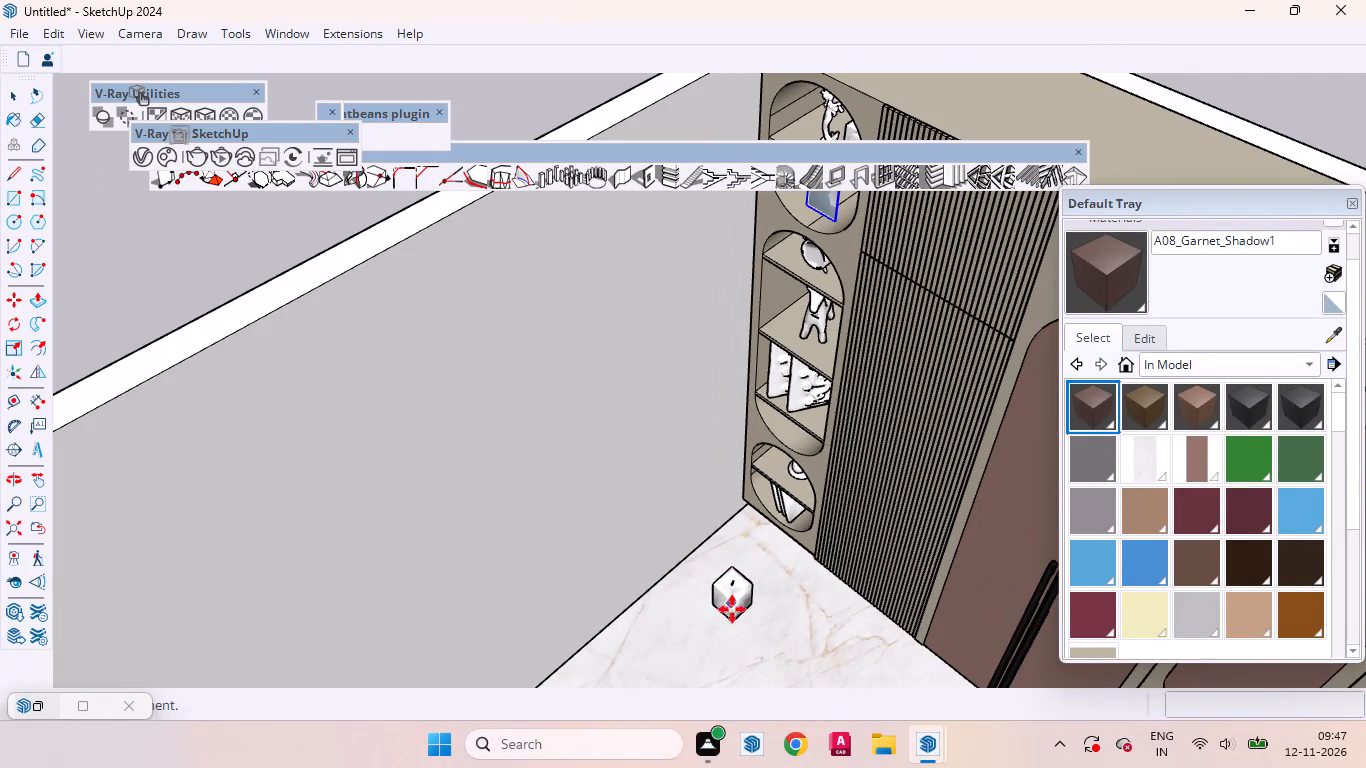
click(733, 608)
scroll(745, 633, up, 4)
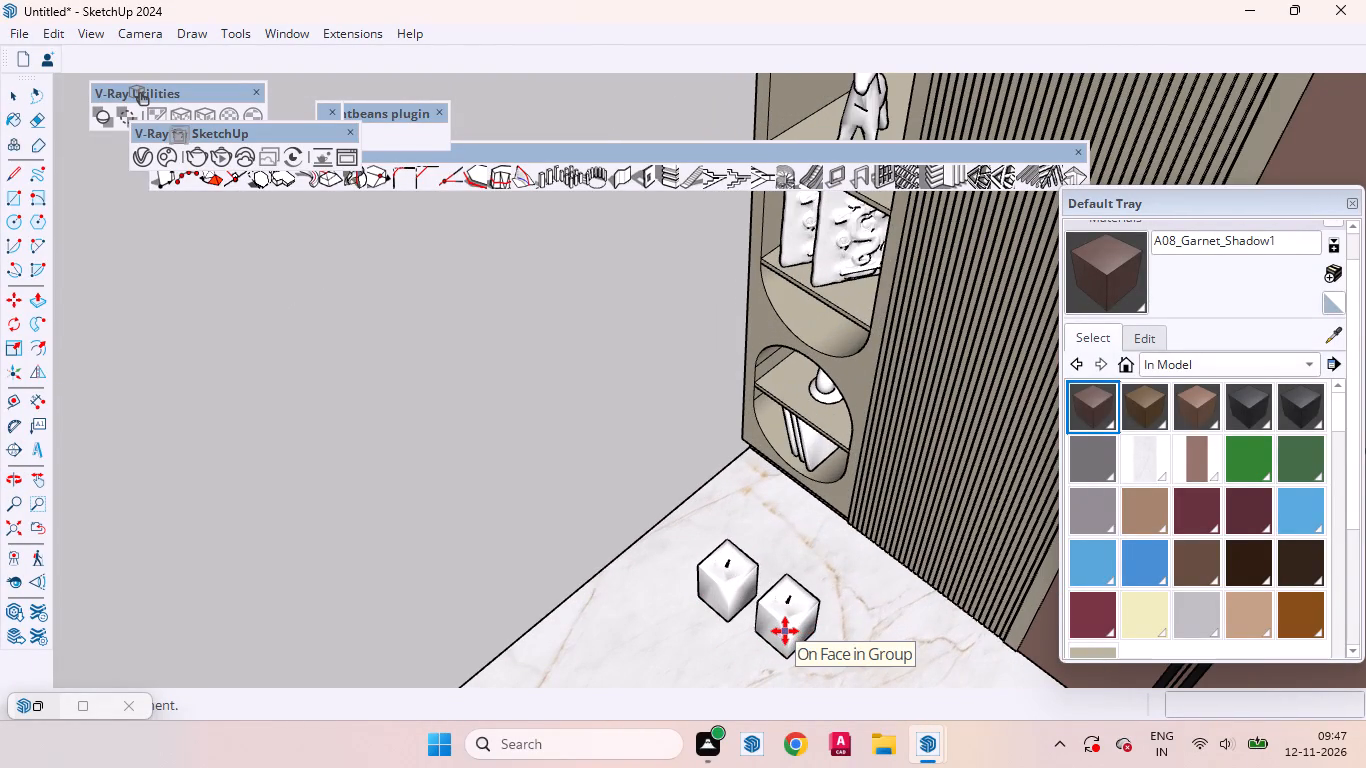
key(space)
Scale the candle on the floor down uniformly from its top corner about the opposite corner.
scroll(820, 433, down, 8)
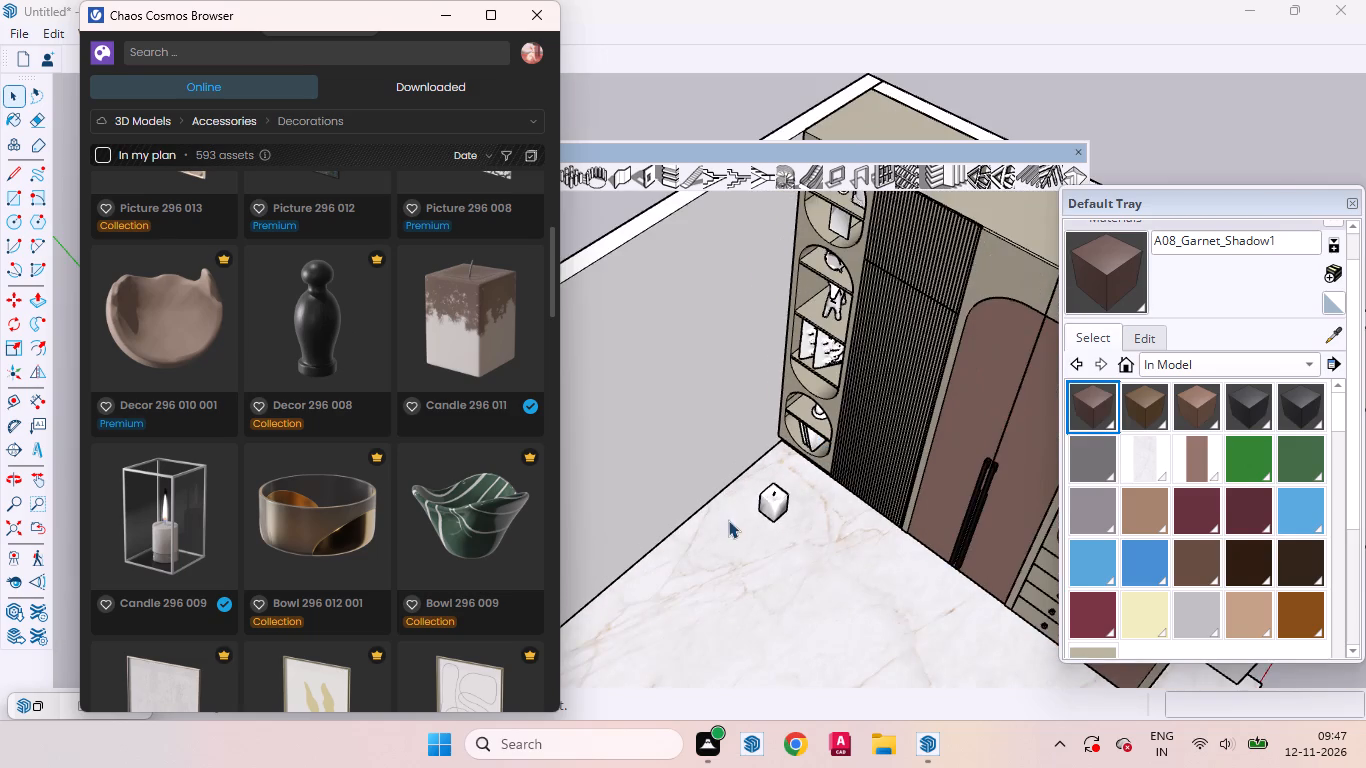
scroll(728, 519, up, 9)
click(790, 489)
middle_drag(798, 510, 791, 312)
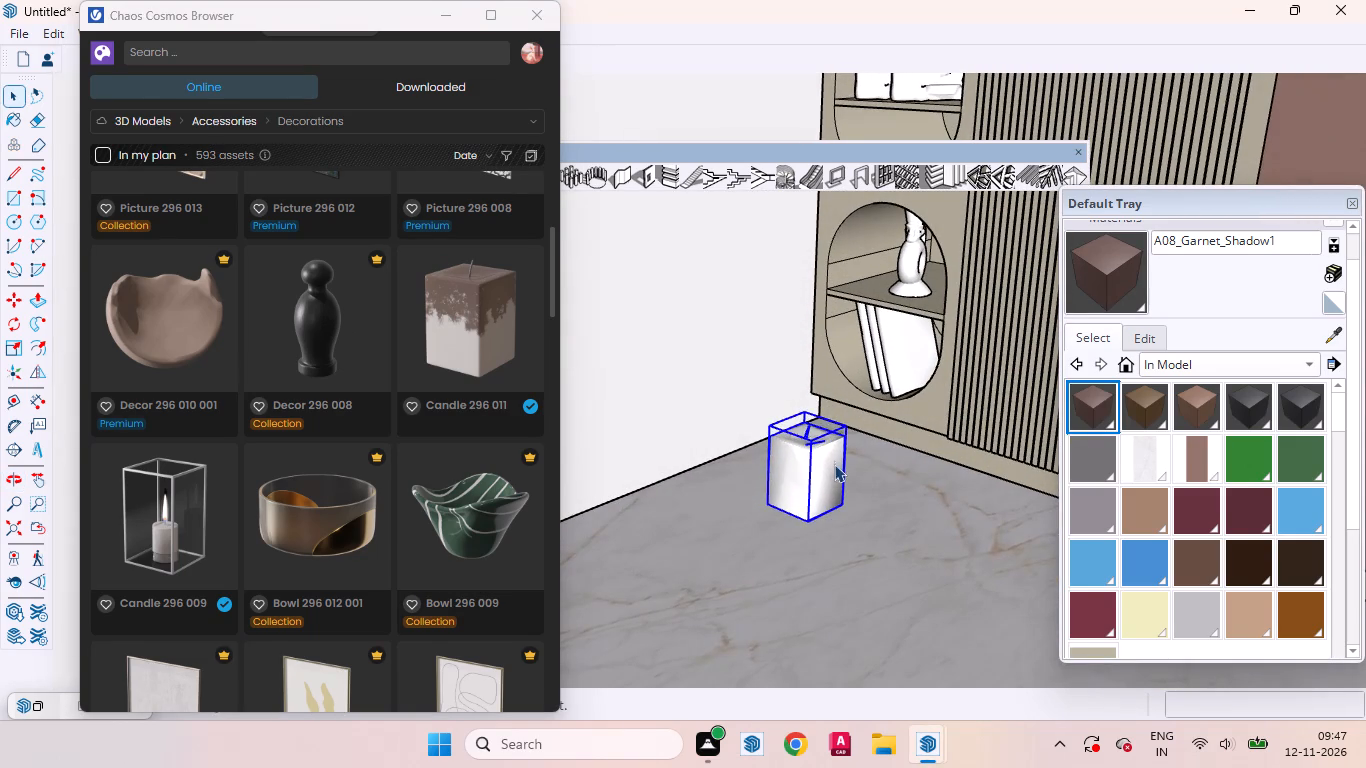
key(s)
drag(803, 409, 803, 460)
key(space)
Move the candle by its bottom corner about 3' 5 1/8" up into the empty bottom compartment of the middle niche.
scroll(813, 492, up, 7)
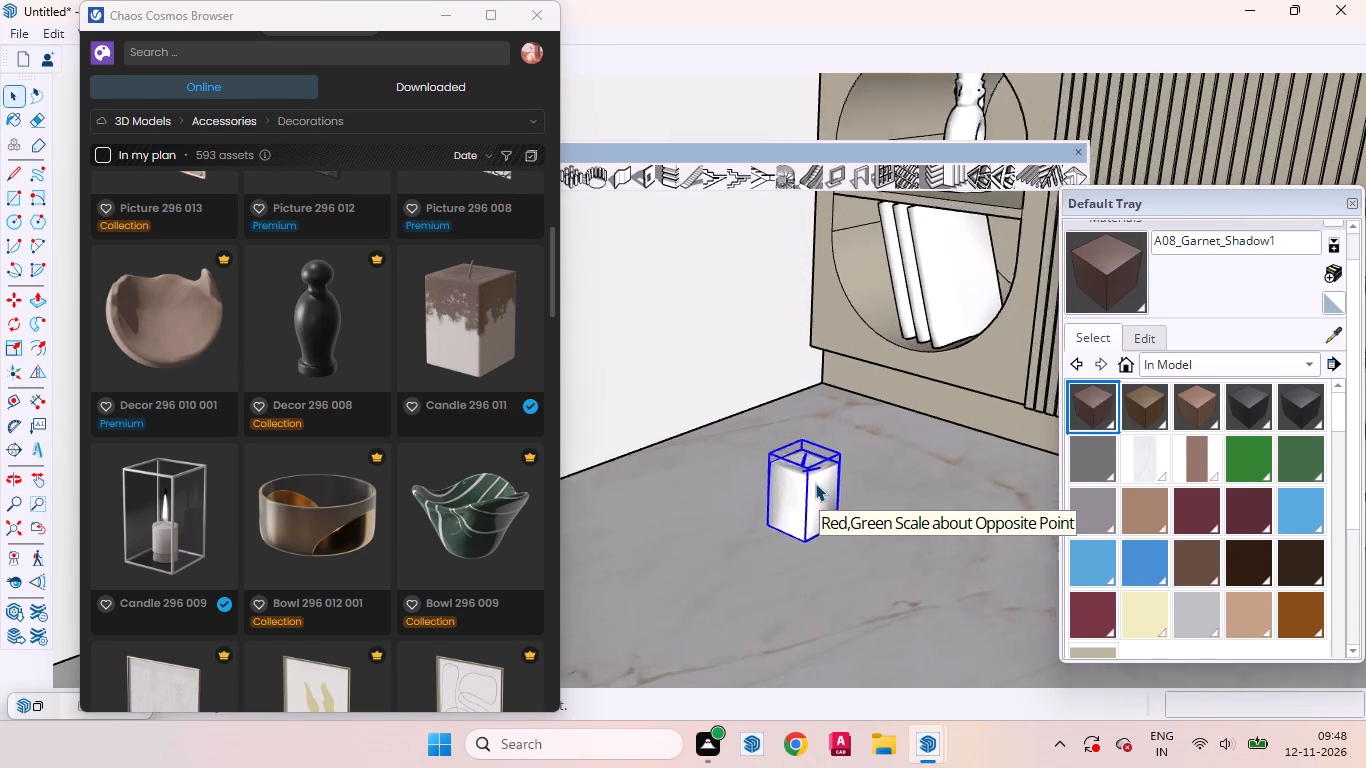
scroll(815, 483, up, 3)
middle_drag(821, 512, 584, 395)
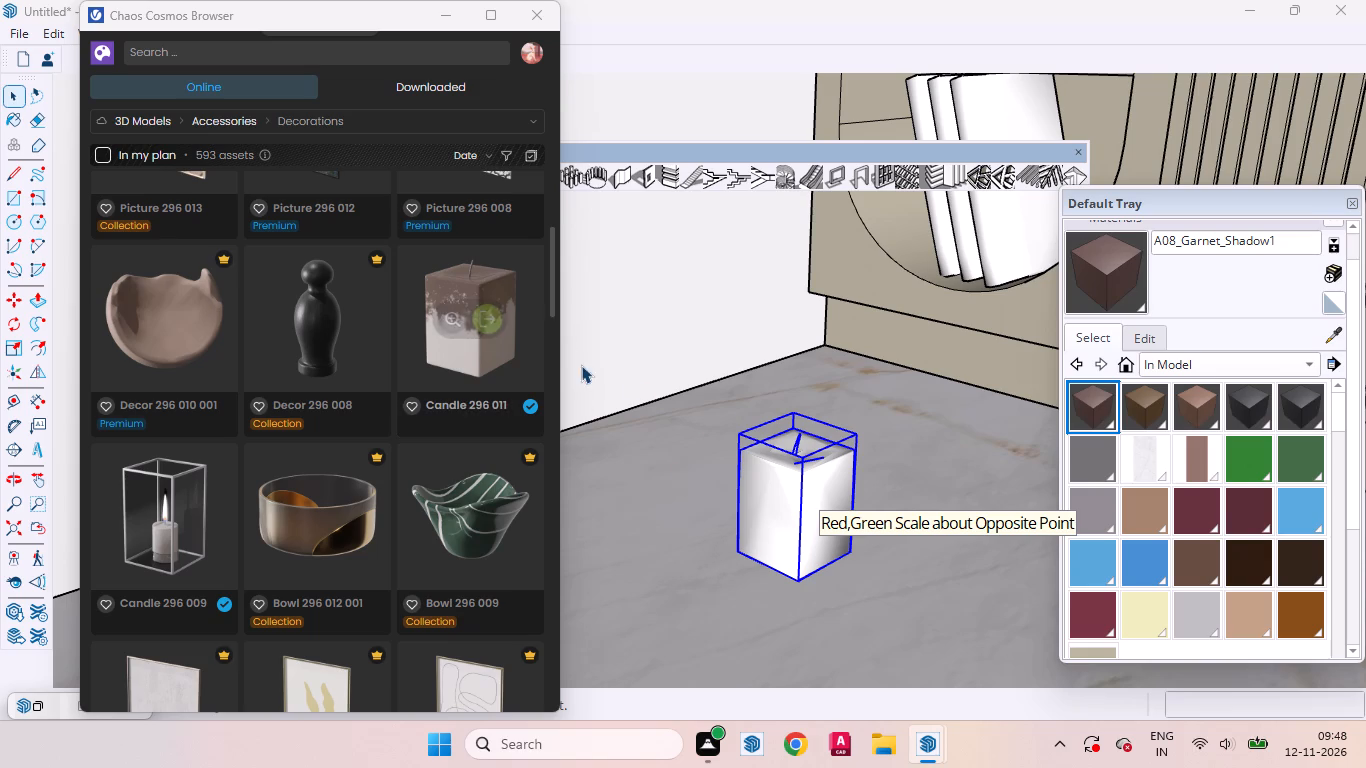
key(m)
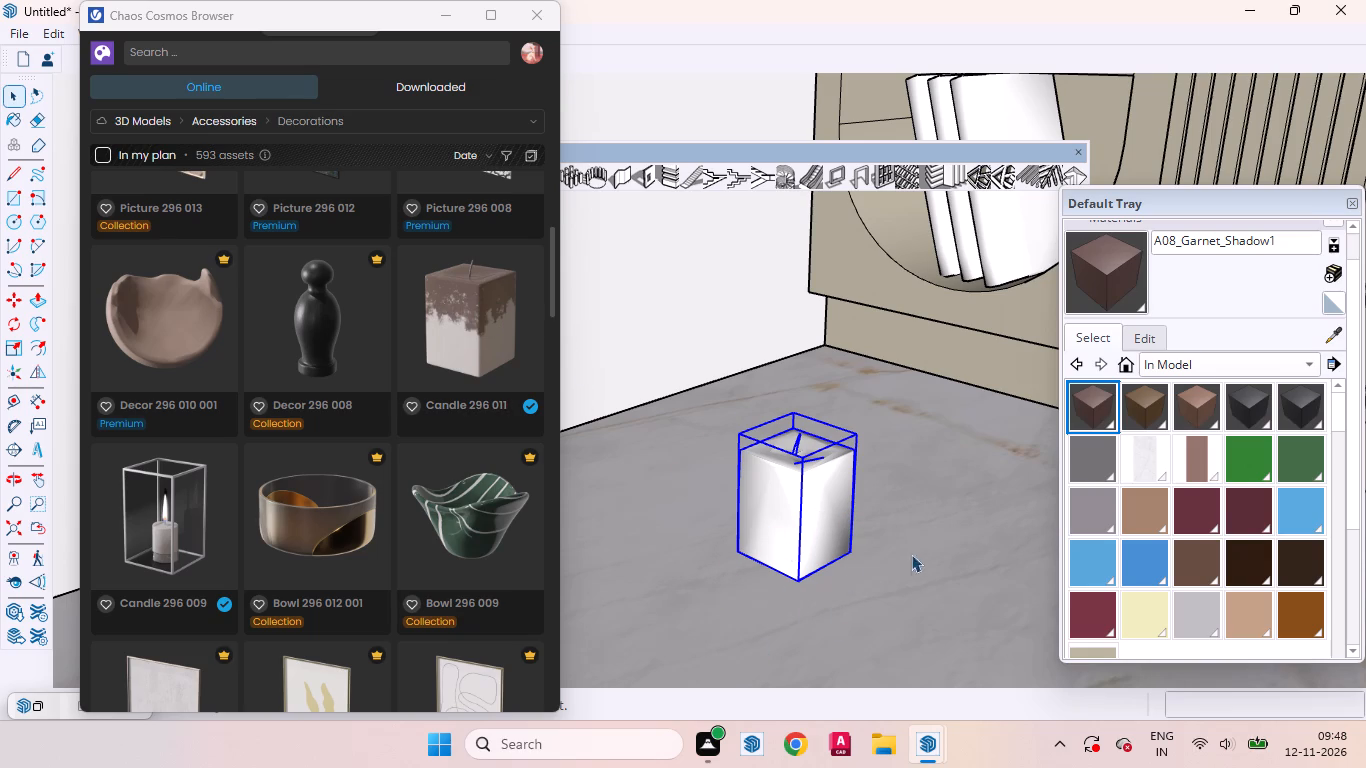
key(m)
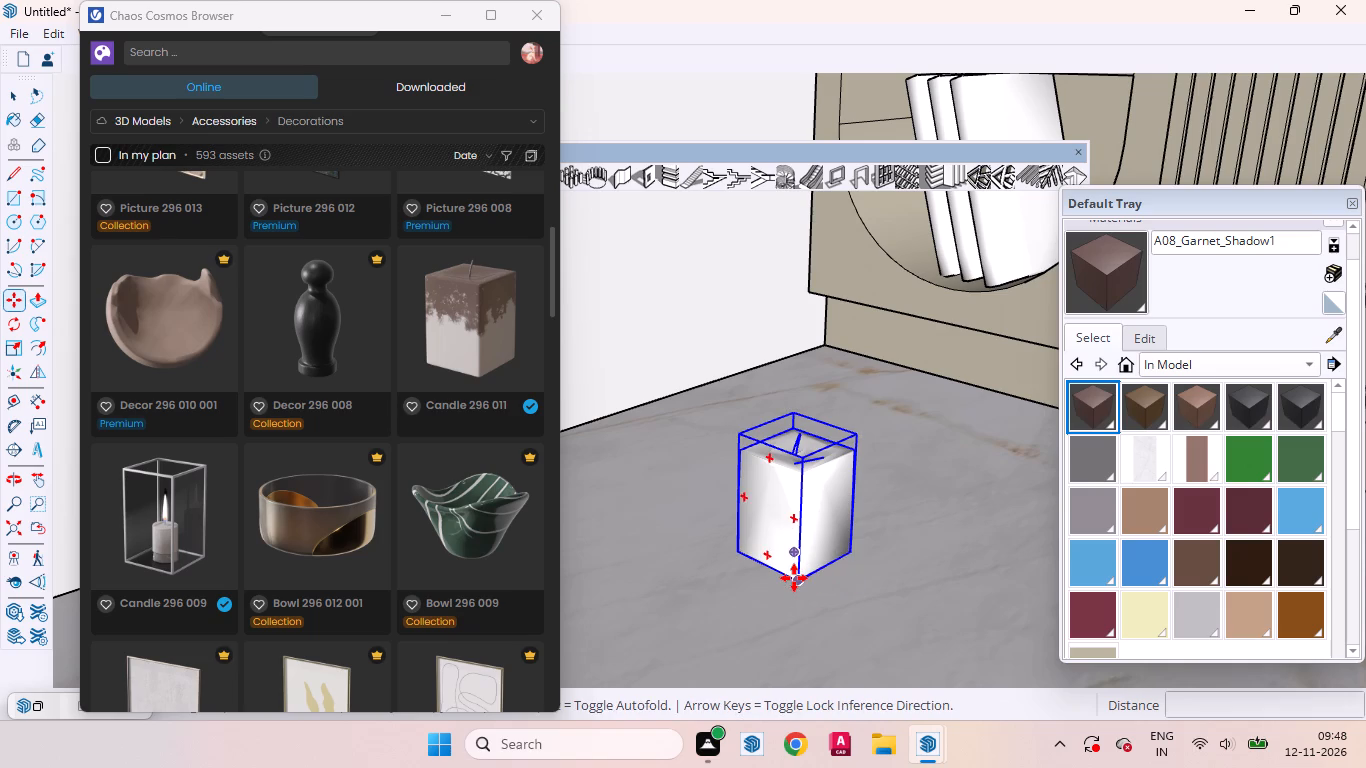
click(794, 578)
scroll(891, 610, down, 17)
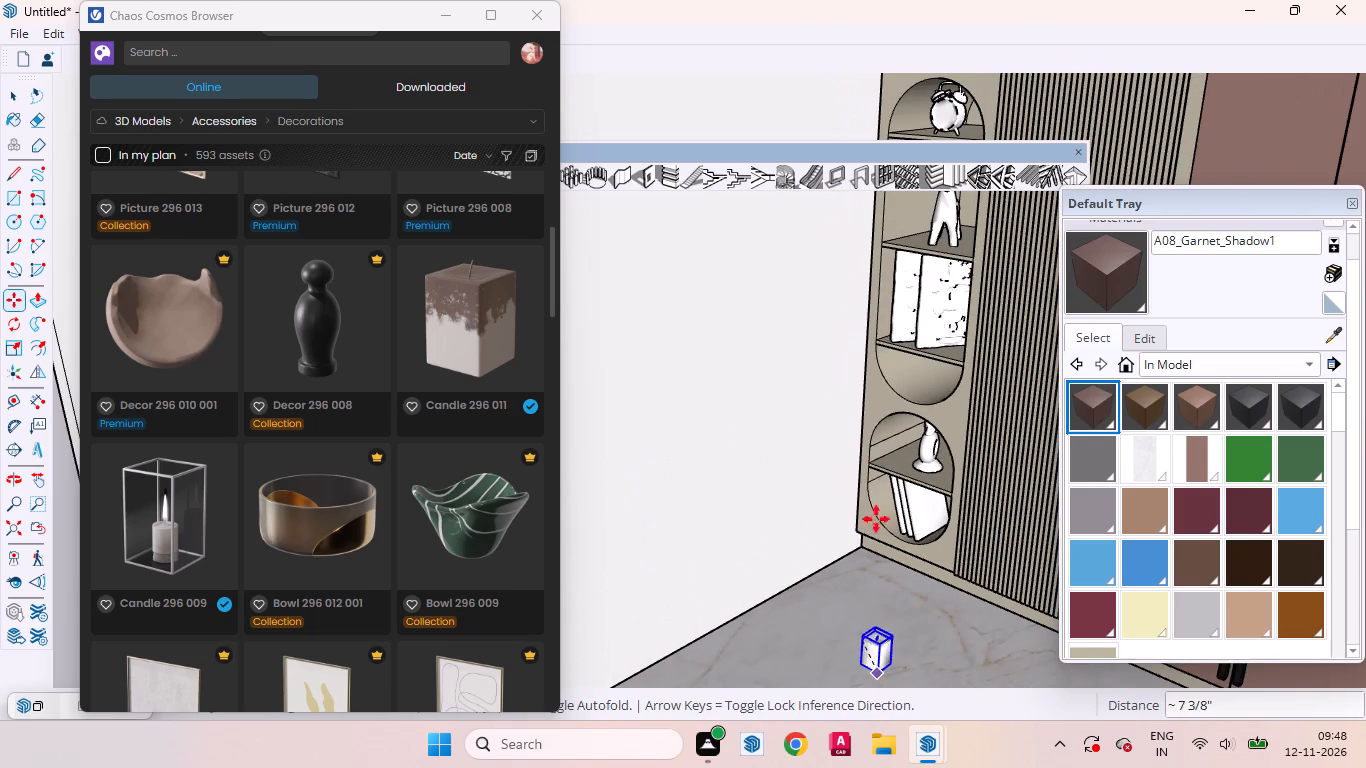
scroll(893, 383, up, 12)
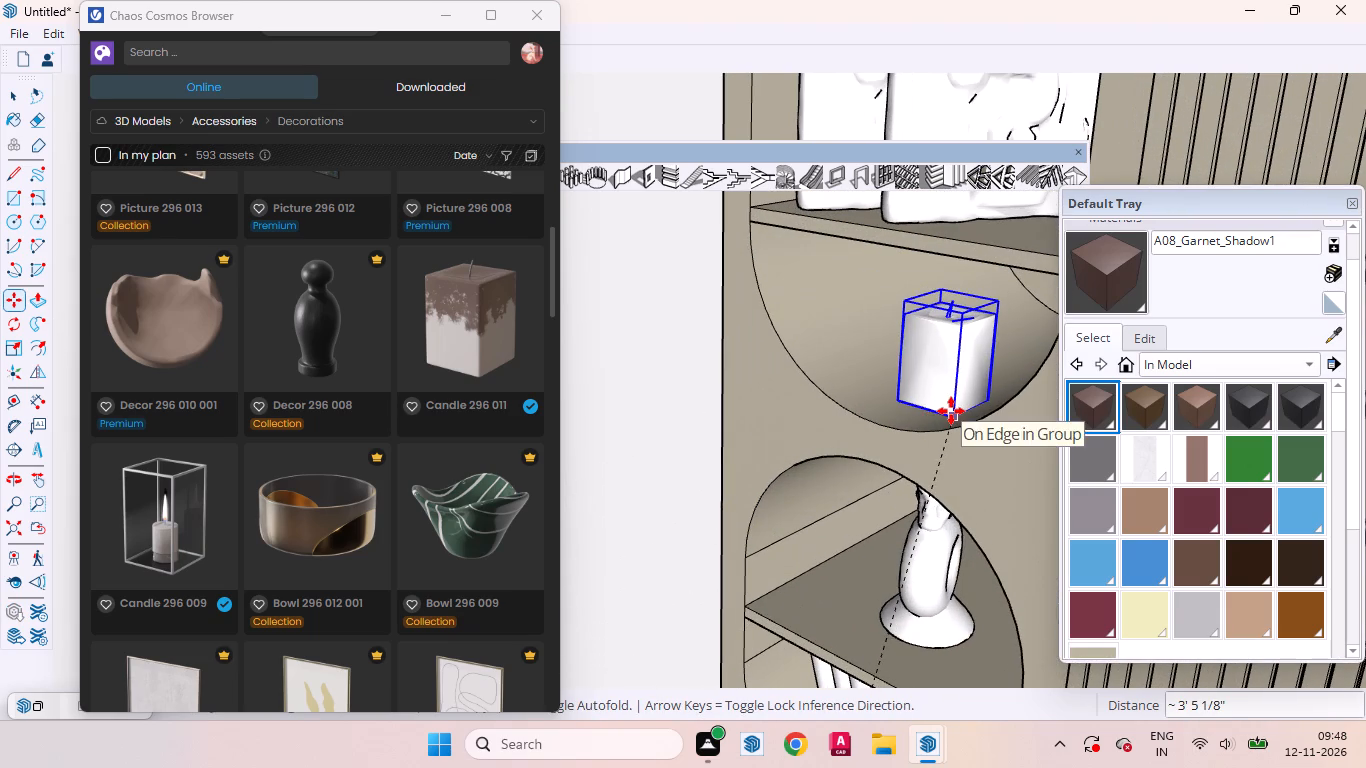
click(951, 411)
middle_drag(918, 419, 1091, 377)
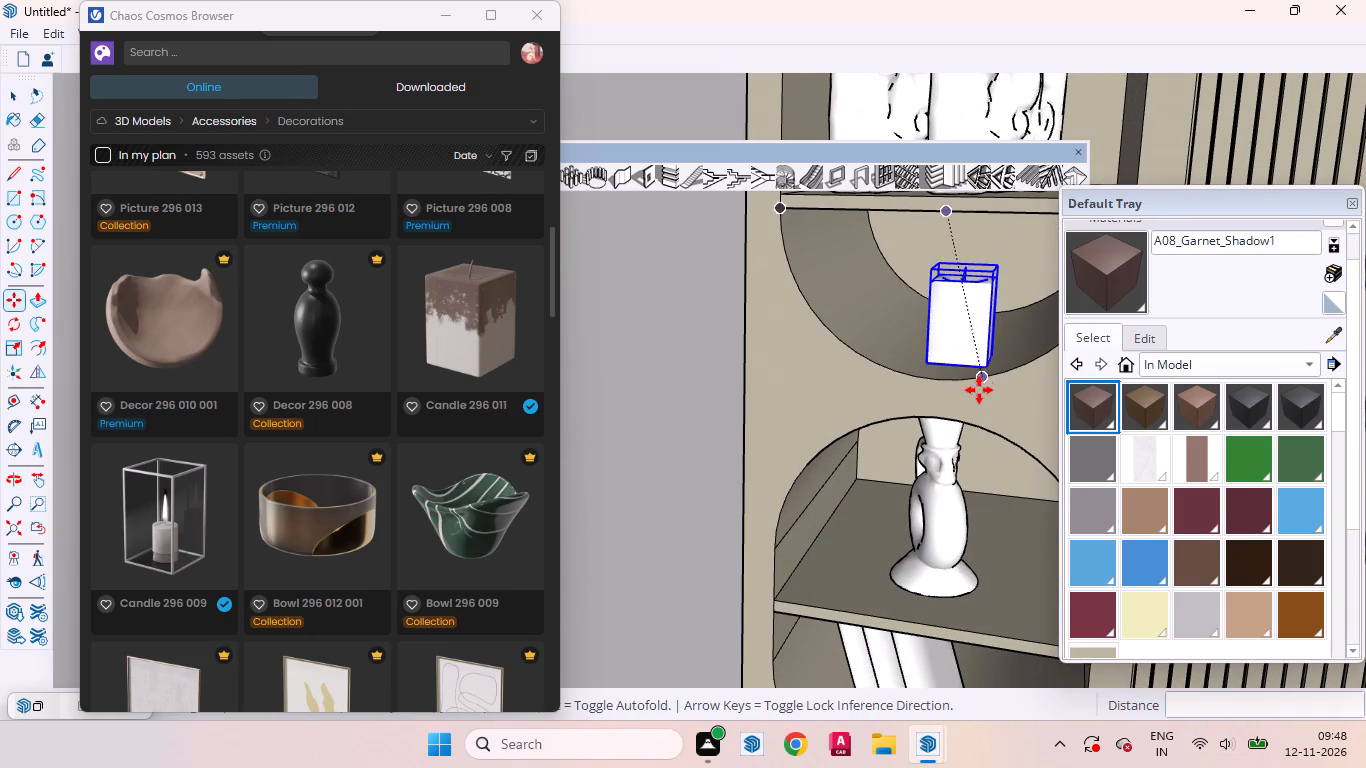
Scale the candle up uniformly about its opposite bottom corner by about 1.28, and enlarge it slightly more to suit the compartment.
key(s)
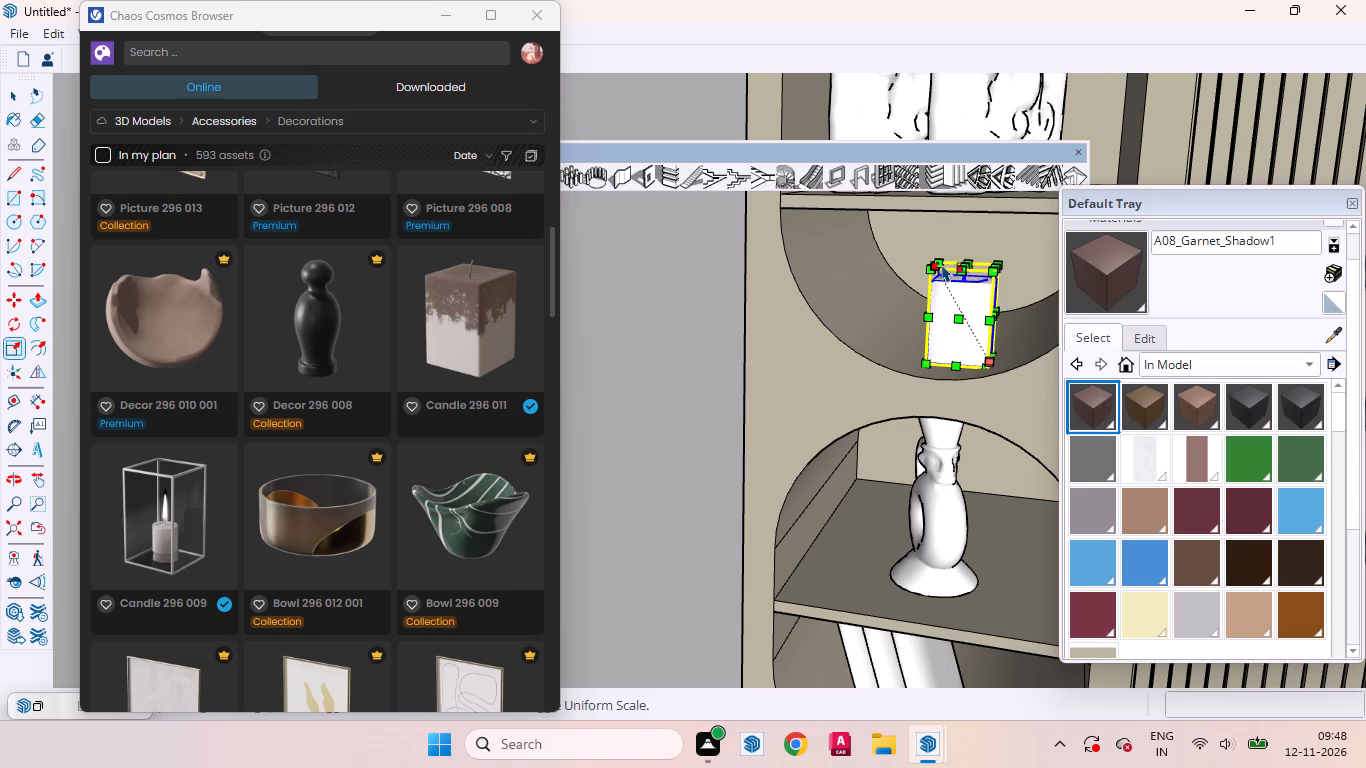
drag(941, 254, 929, 235)
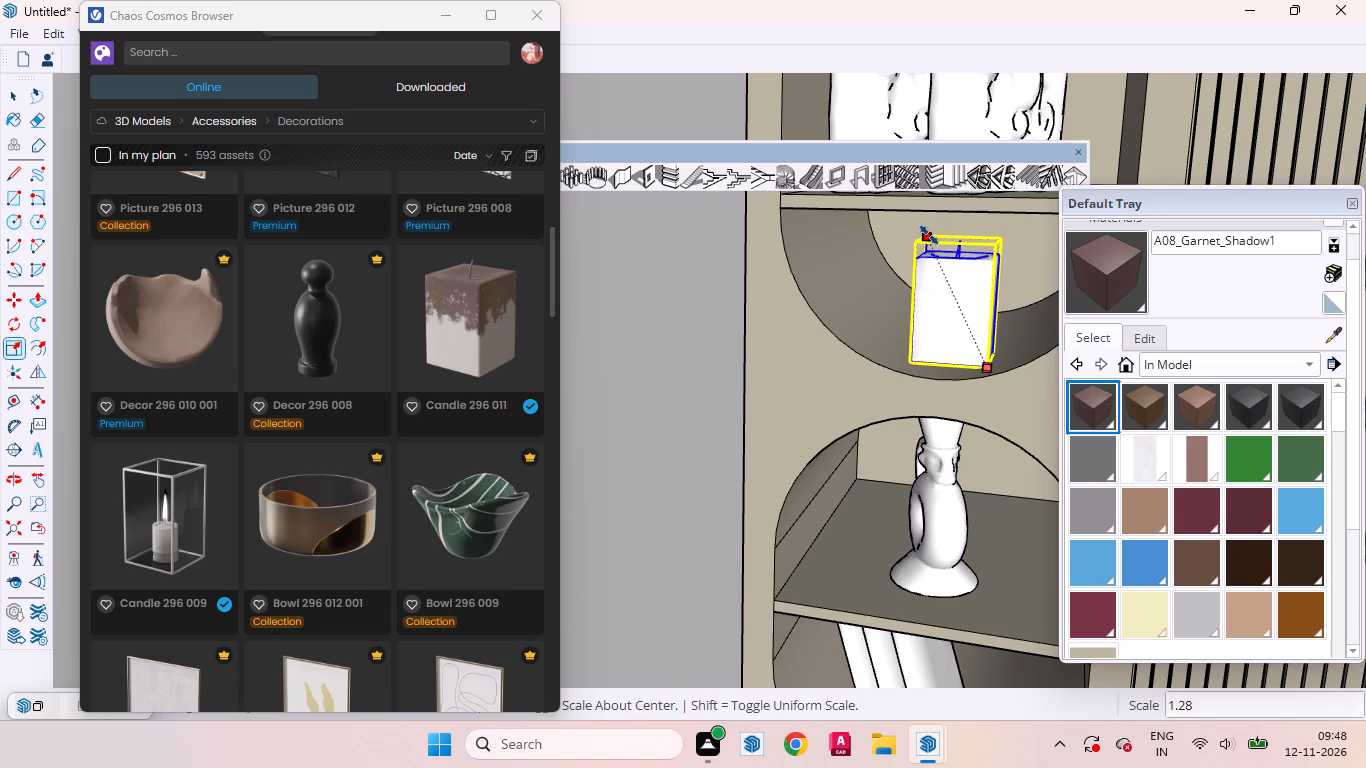
drag(929, 235, 924, 223)
key(space)
scroll(907, 418, down, 18)
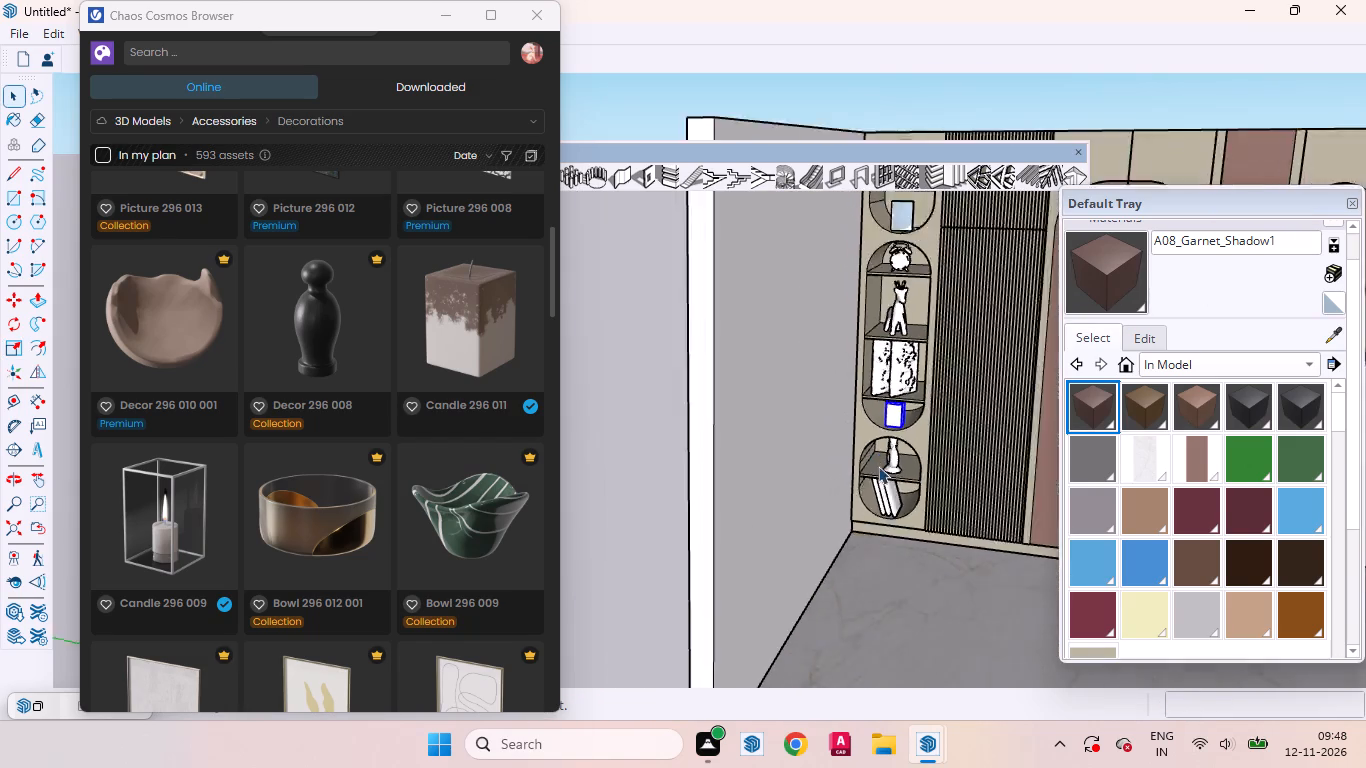
Deselect the candle and examine the decorated niches and the wardrobe from the front, from above and at an angle.
scroll(878, 466, down, 4)
click(764, 477)
scroll(900, 452, up, 4)
middle_drag(892, 457, 841, 357)
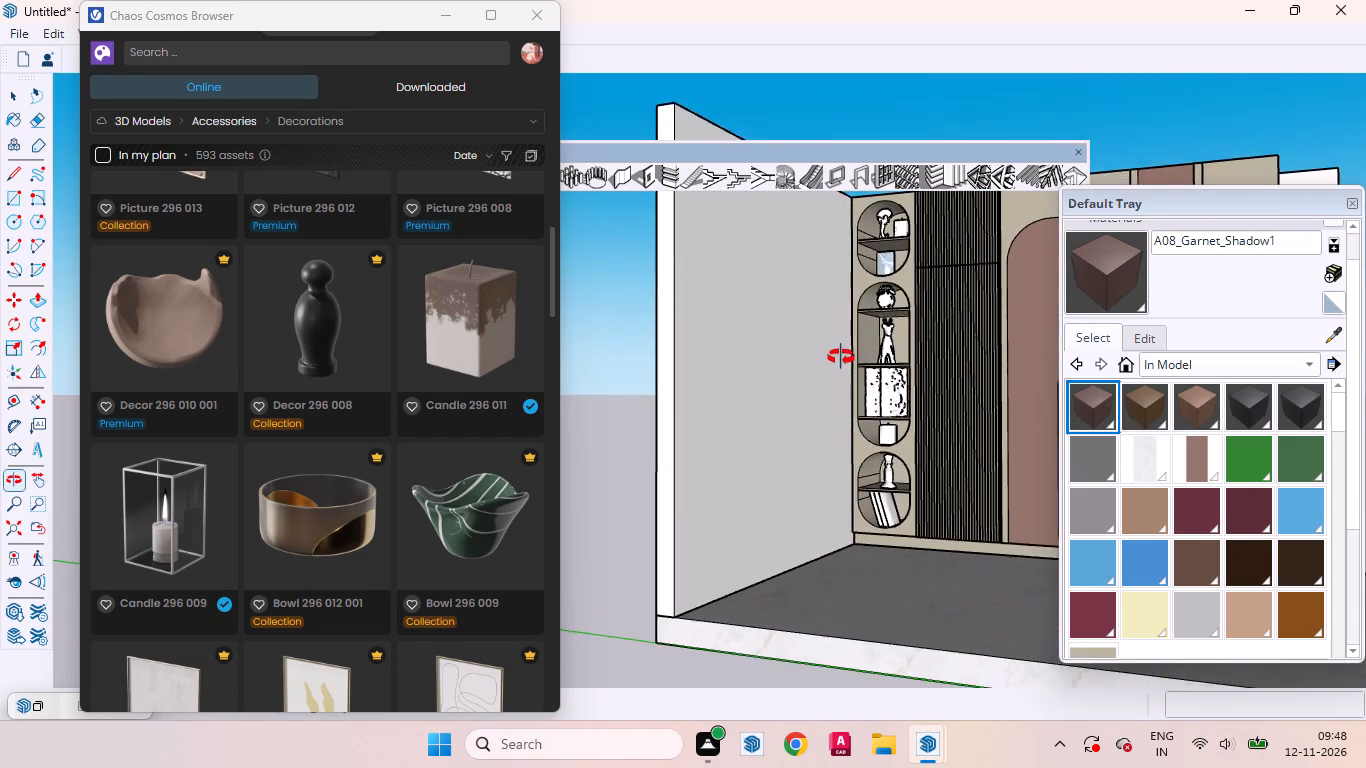
middle_drag(841, 357, 845, 407)
scroll(880, 408, up, 13)
scroll(872, 482, down, 5)
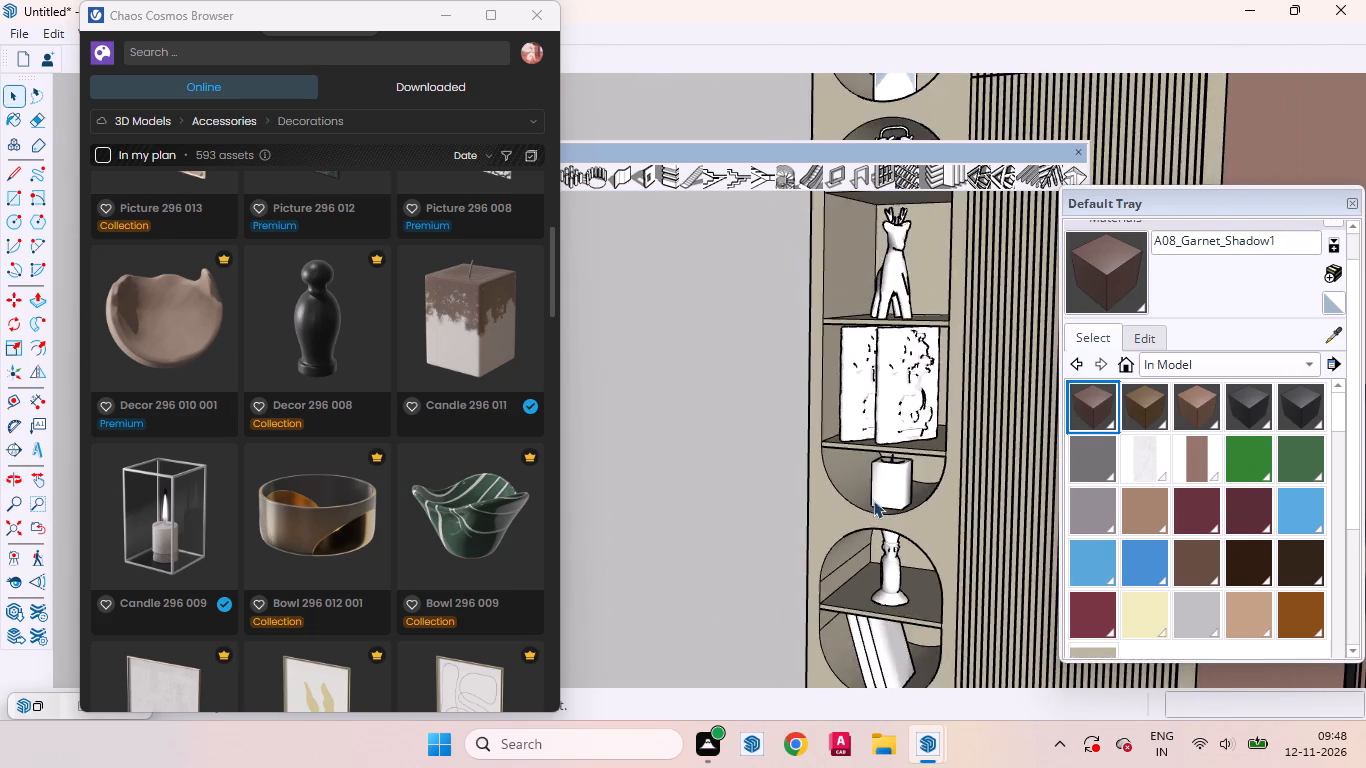
scroll(873, 500, down, 8)
middle_drag(907, 326, 1018, 465)
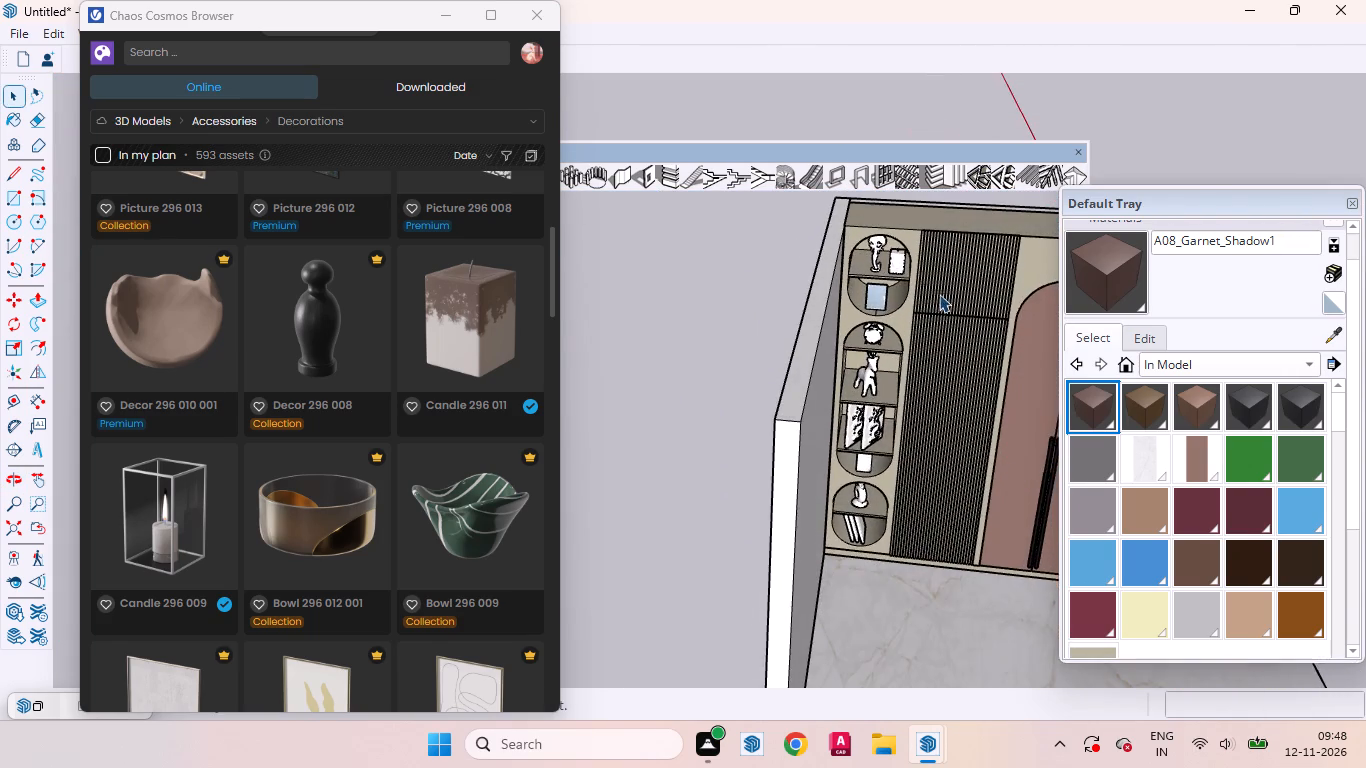
scroll(939, 293, up, 10)
middle_drag(893, 363, 669, 376)
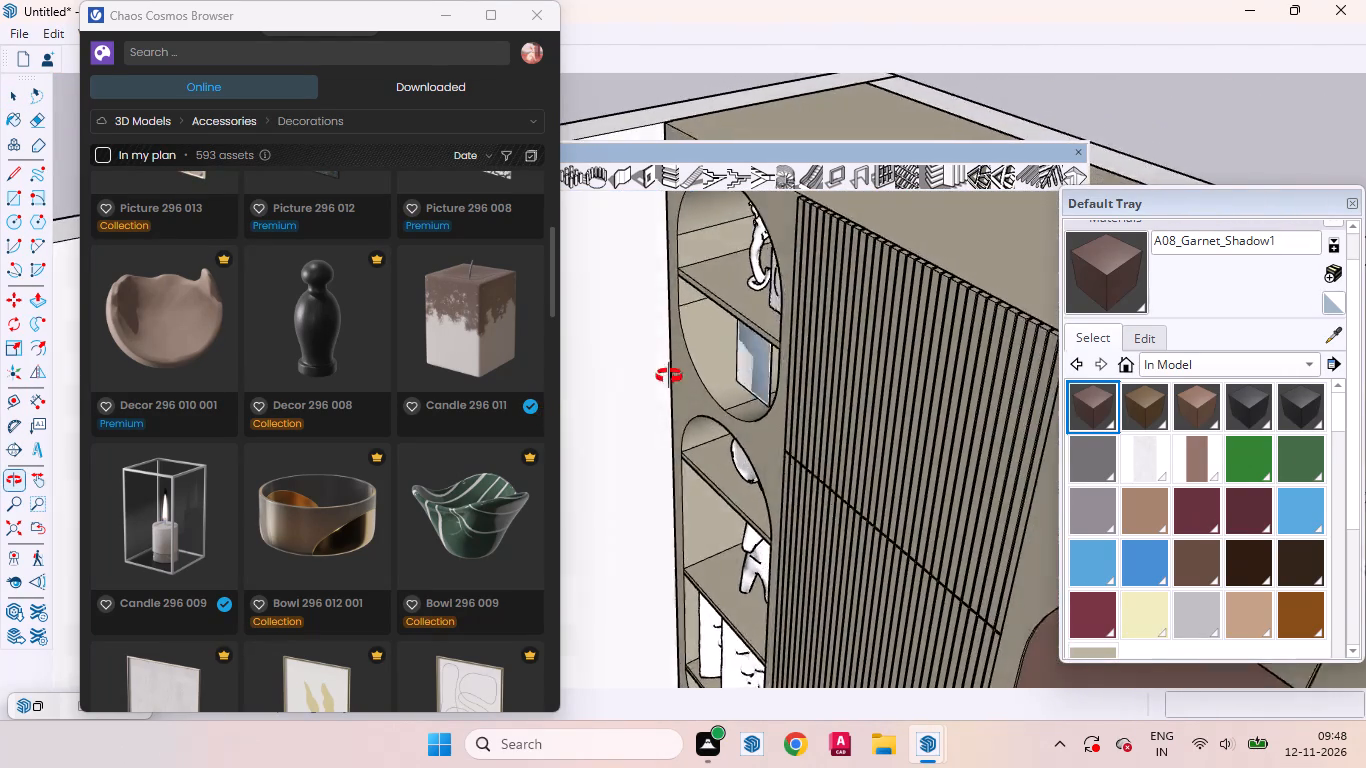
middle_drag(669, 376, 782, 341)
scroll(790, 335, down, 20)
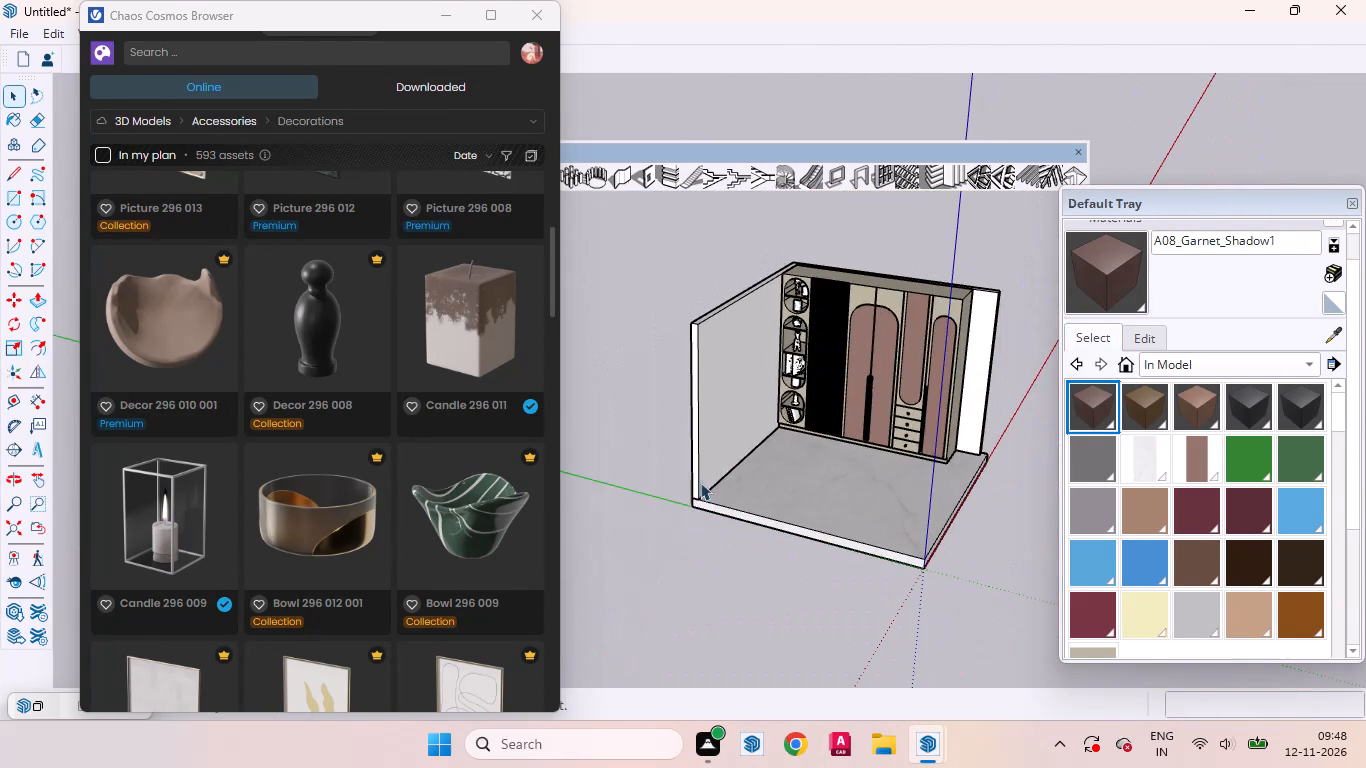
click(648, 562)
Position the camera on the marble floor near the room's open front edge, facing the wardrobe, with an eye height of 5'.
middle_drag(763, 477, 912, 556)
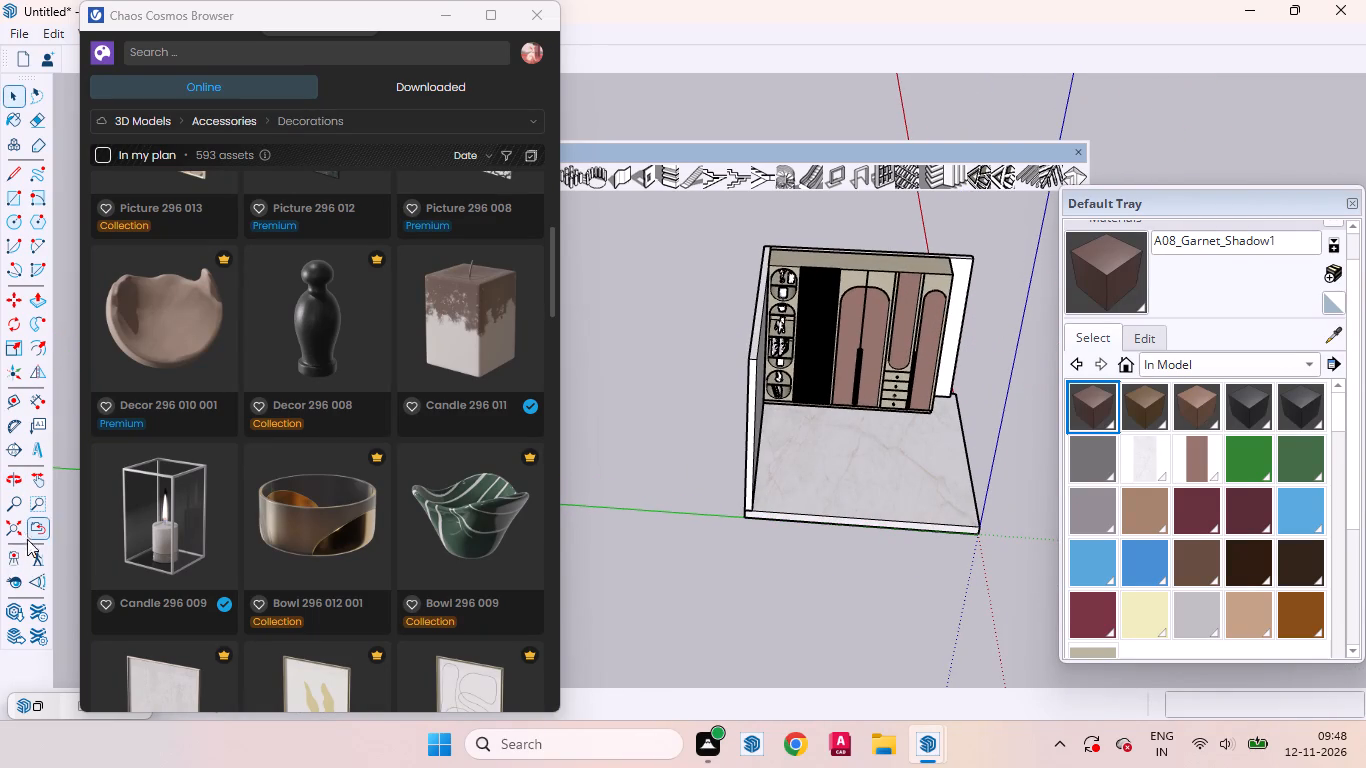
click(15, 565)
scroll(899, 523, up, 4)
scroll(835, 625, down, 4)
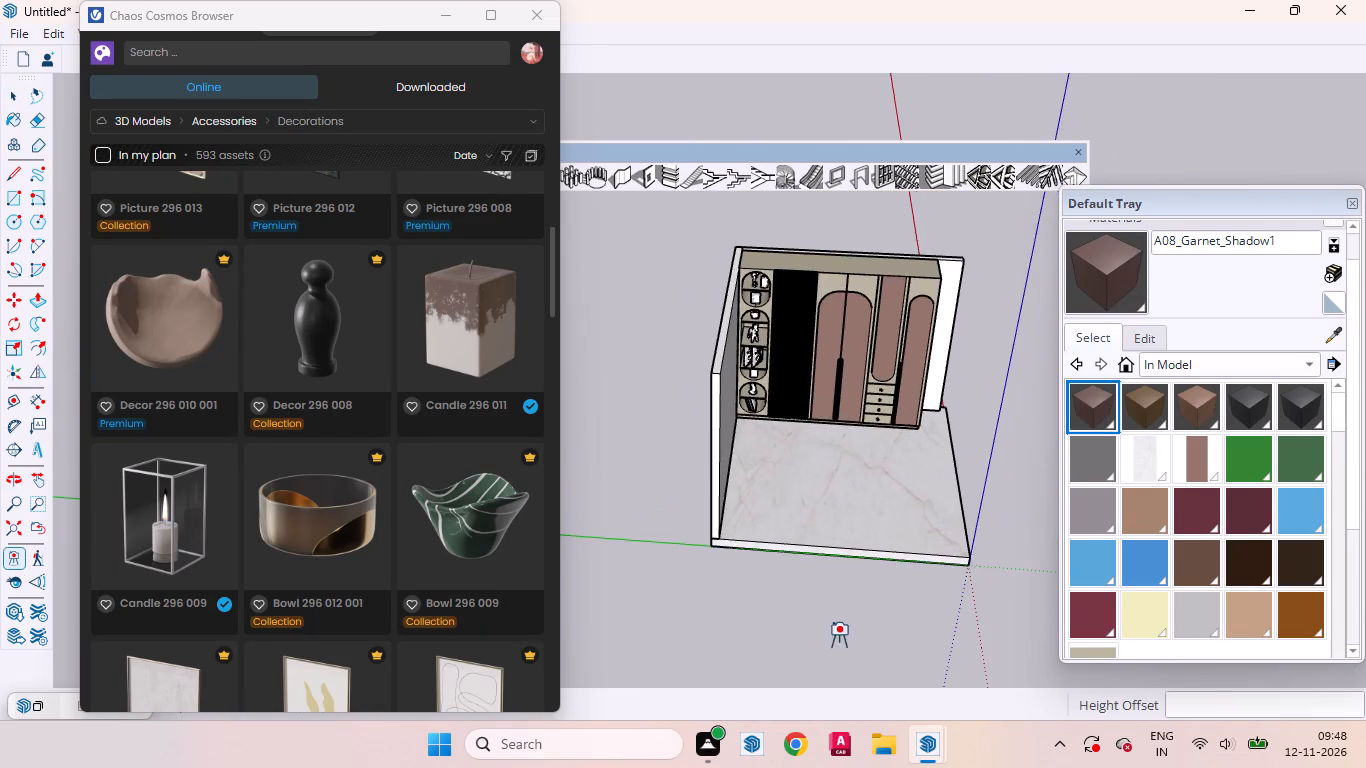
middle_drag(833, 585, 853, 679)
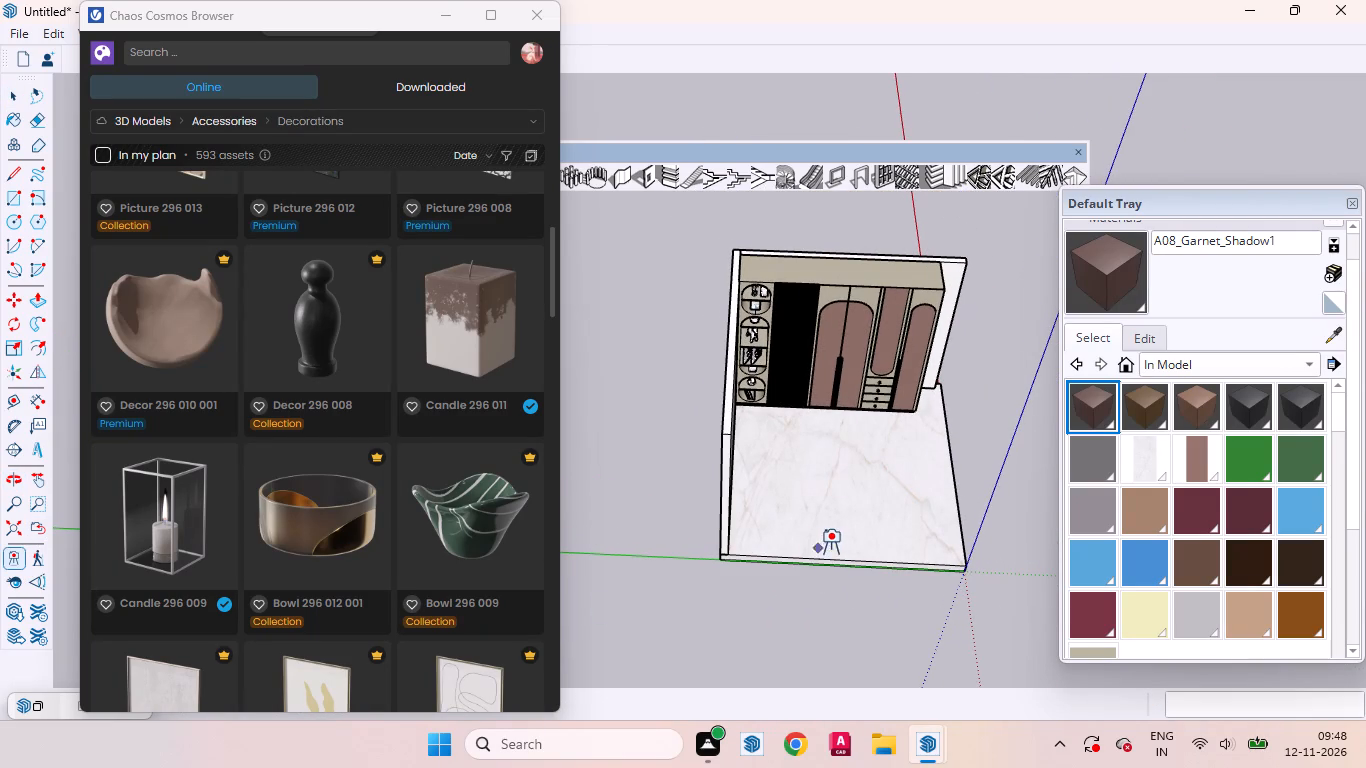
drag(846, 555, 842, 530)
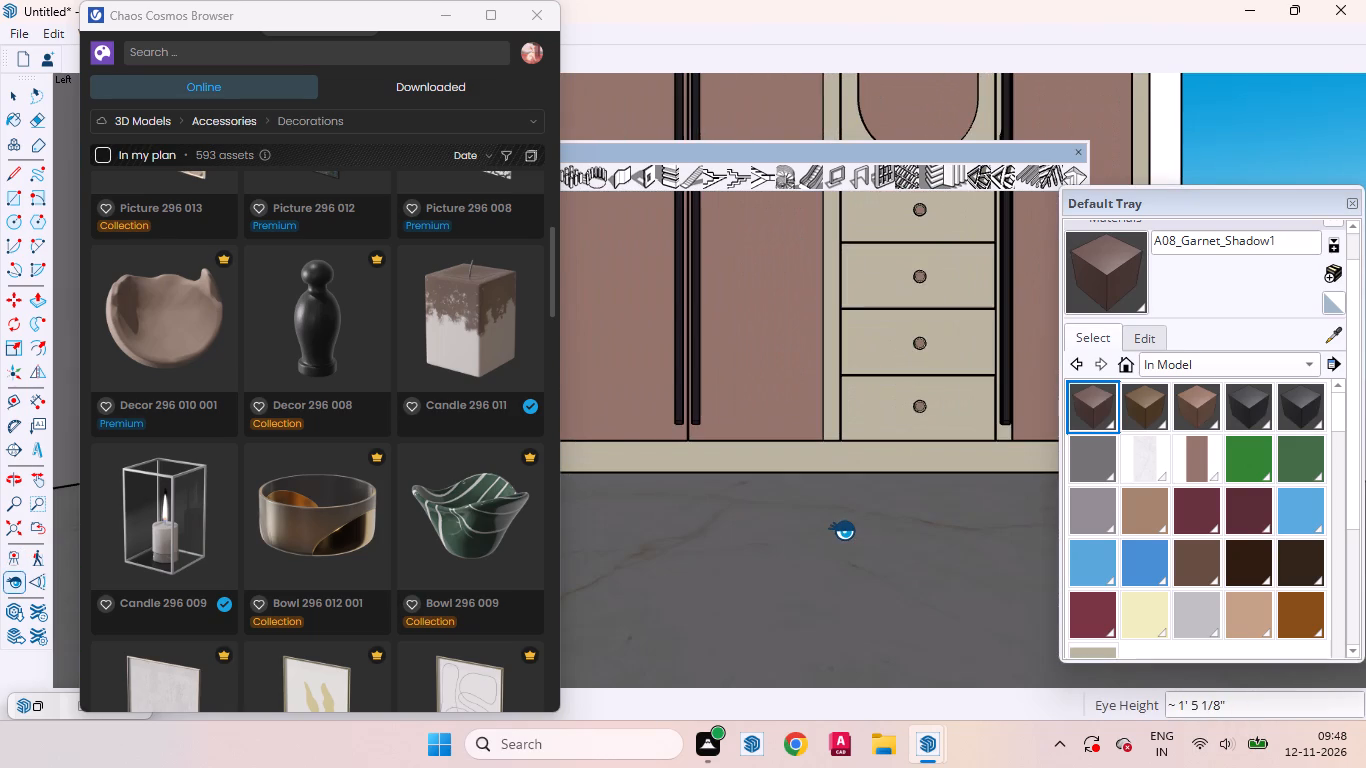
text(5')
key(Return)
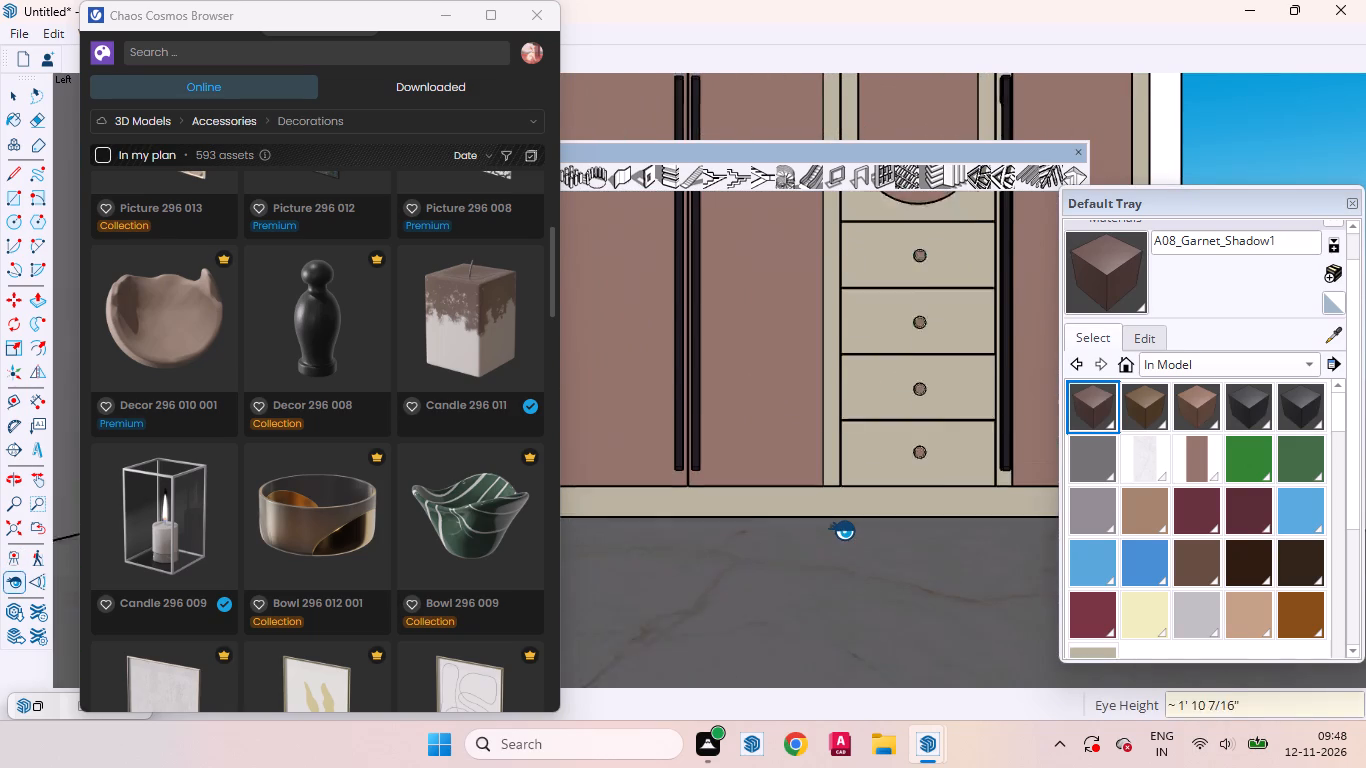
key(space)
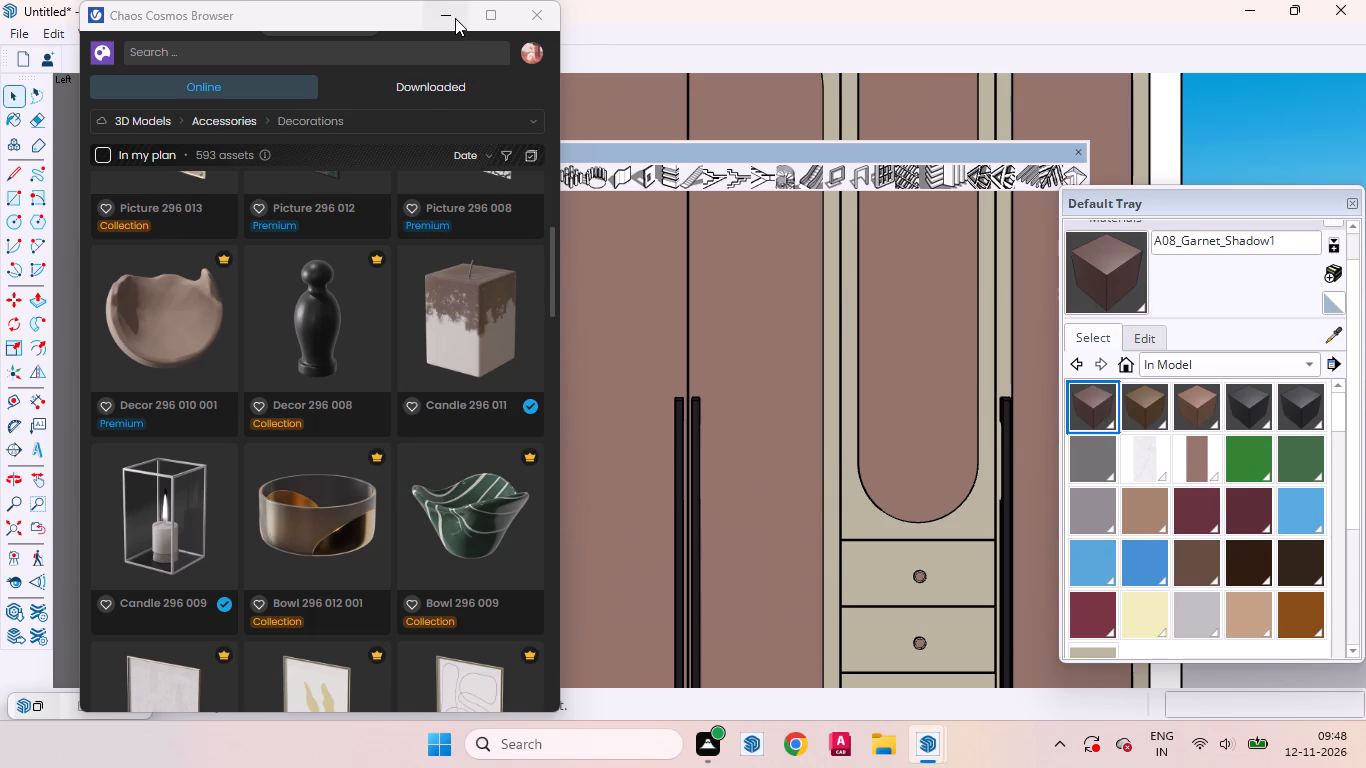
Minimize the Chaos Cosmos browser.
click(455, 18)
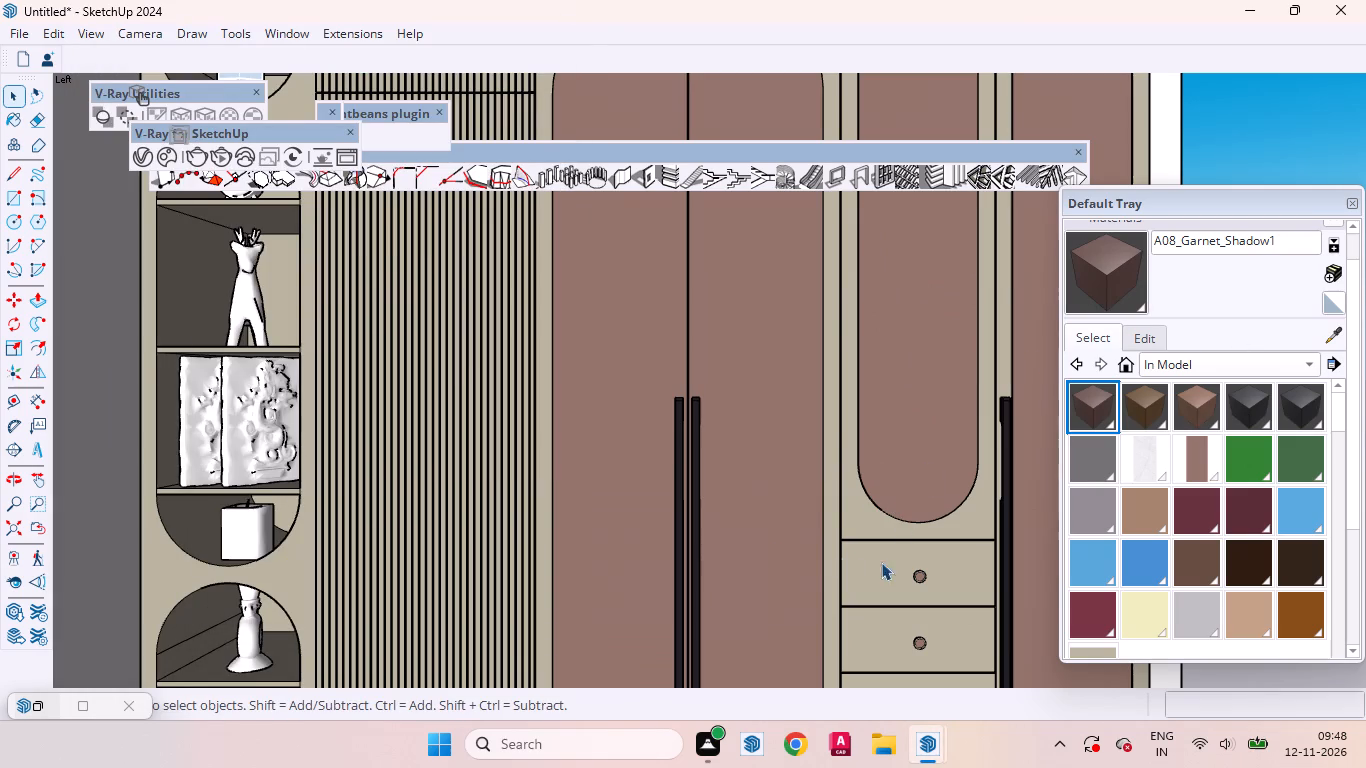
Frame the wardrobe front from the standing viewpoint with a camera field of view of 55 degrees.
scroll(740, 559, down, 3)
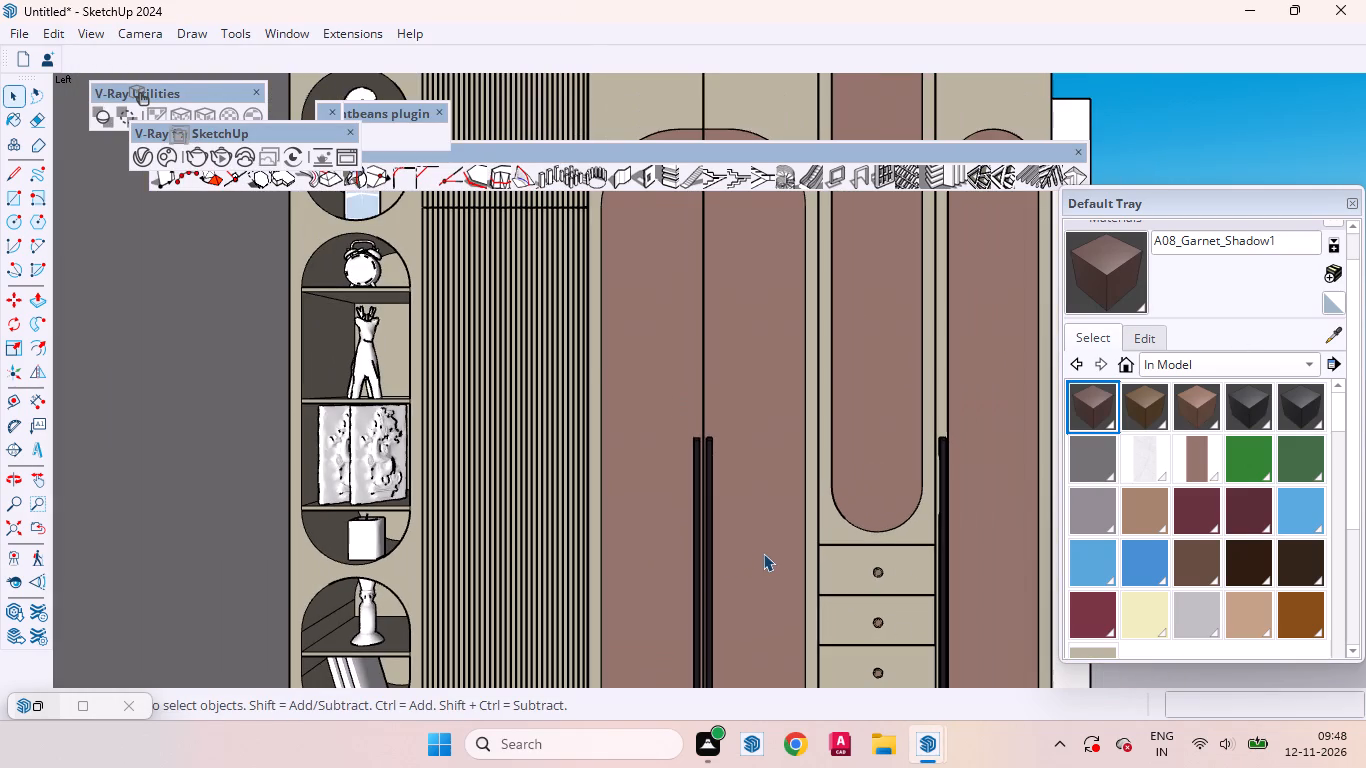
click(35, 533)
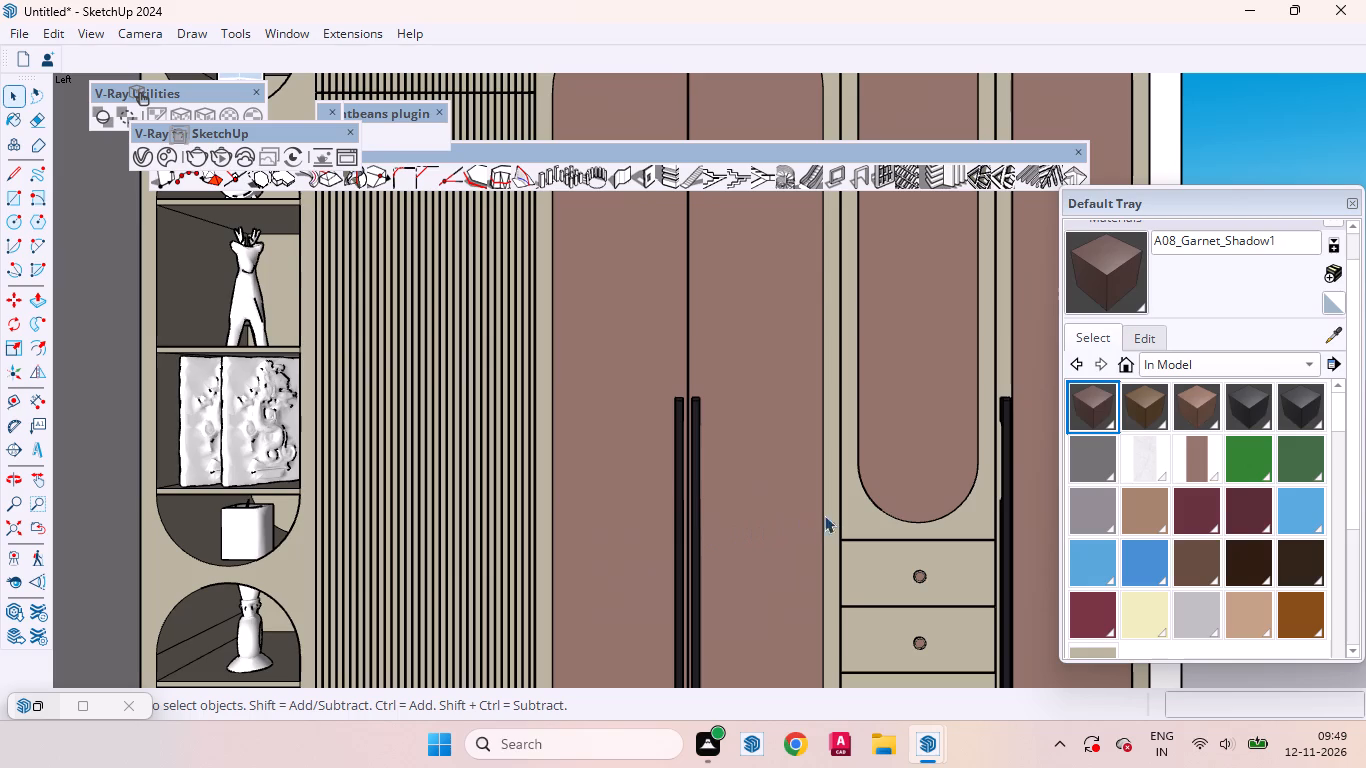
click(43, 483)
drag(601, 477, 635, 477)
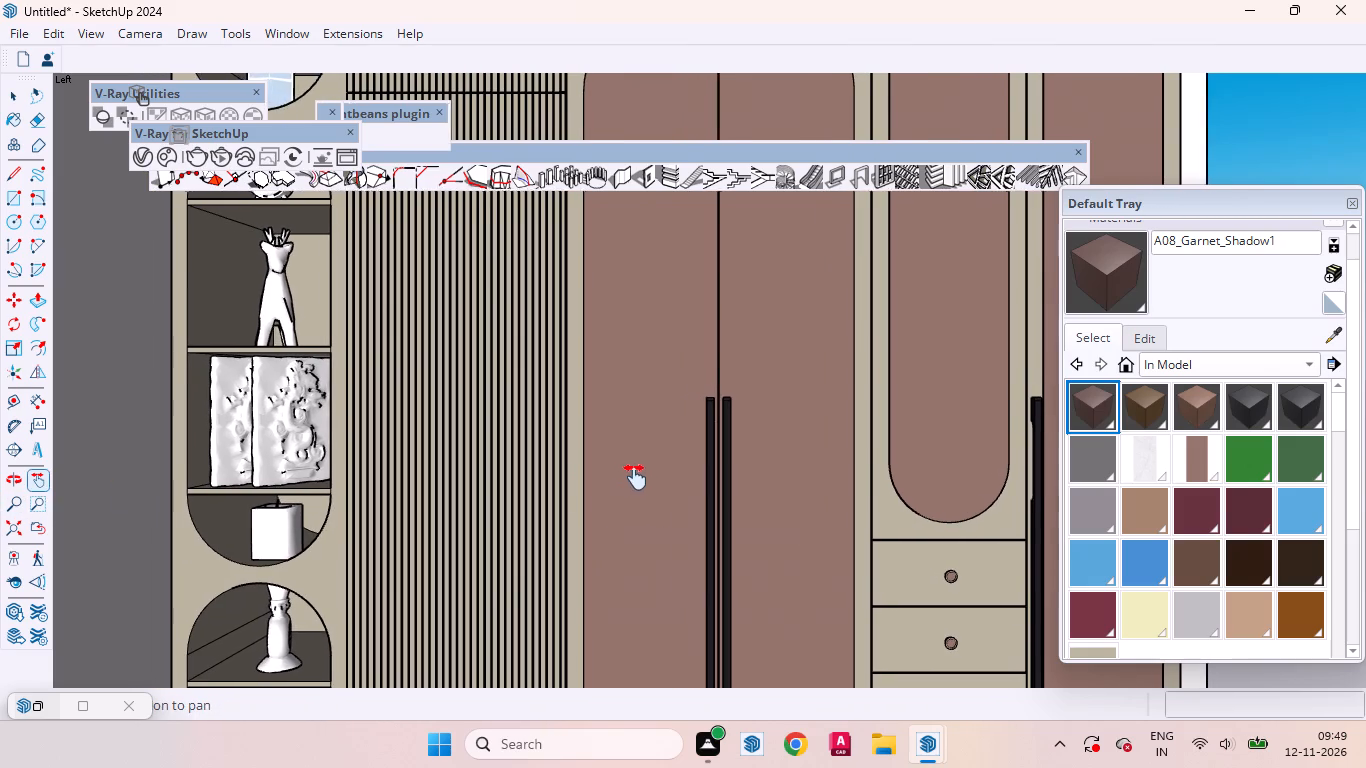
drag(635, 477, 677, 481)
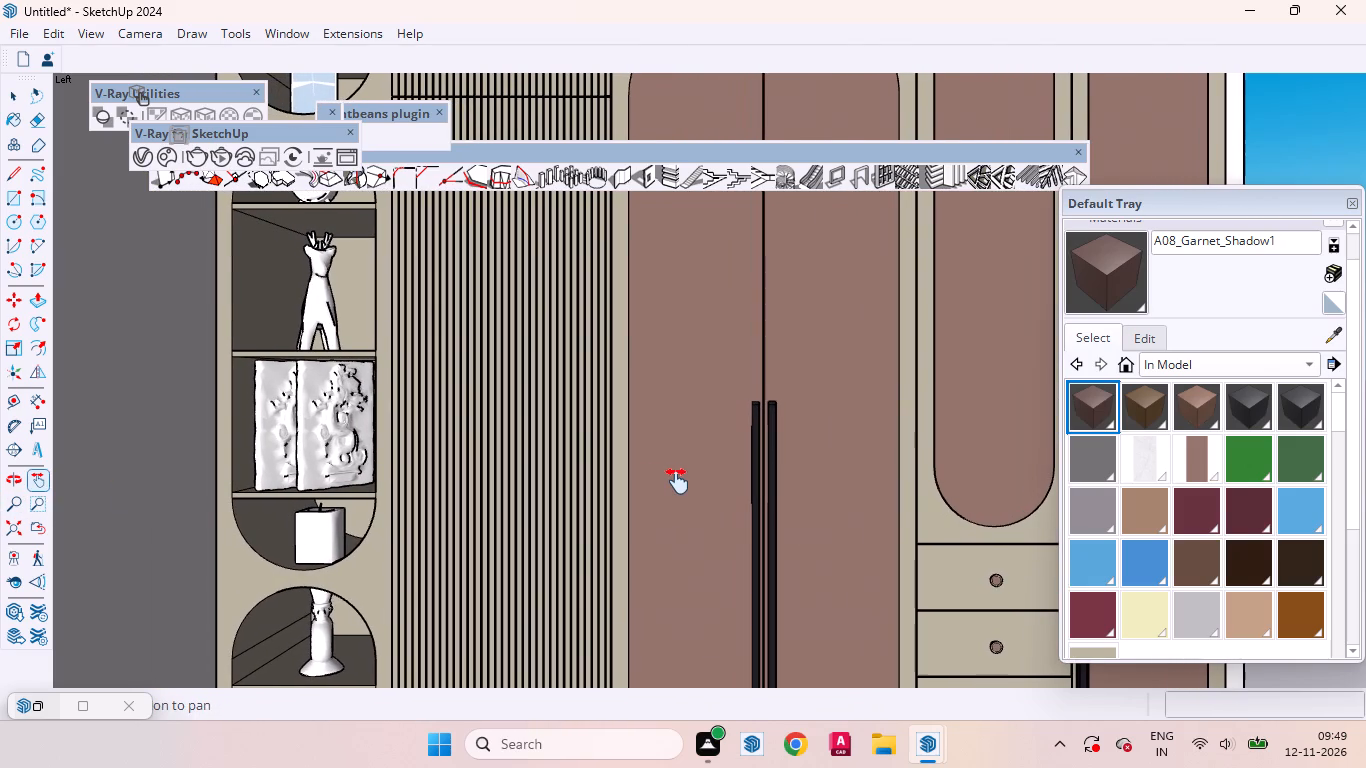
drag(677, 481, 689, 481)
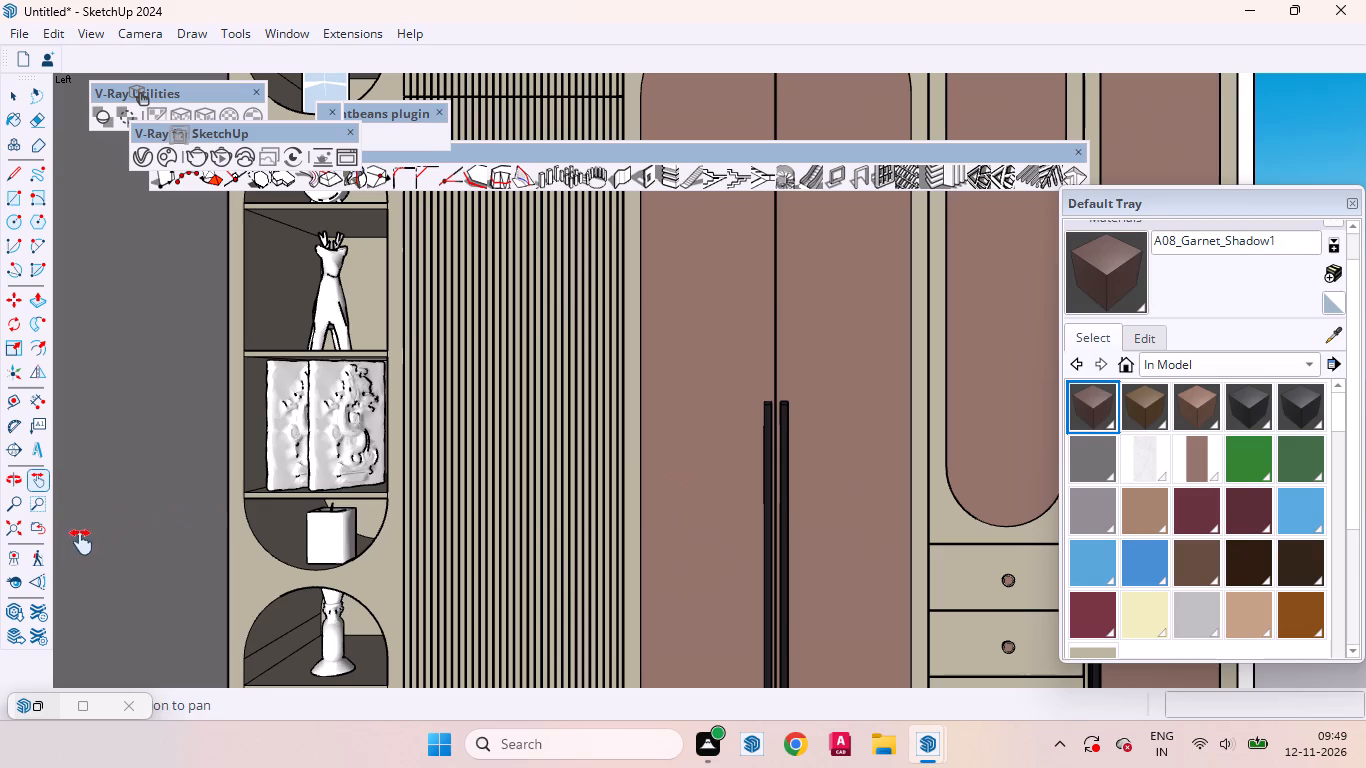
click(22, 504)
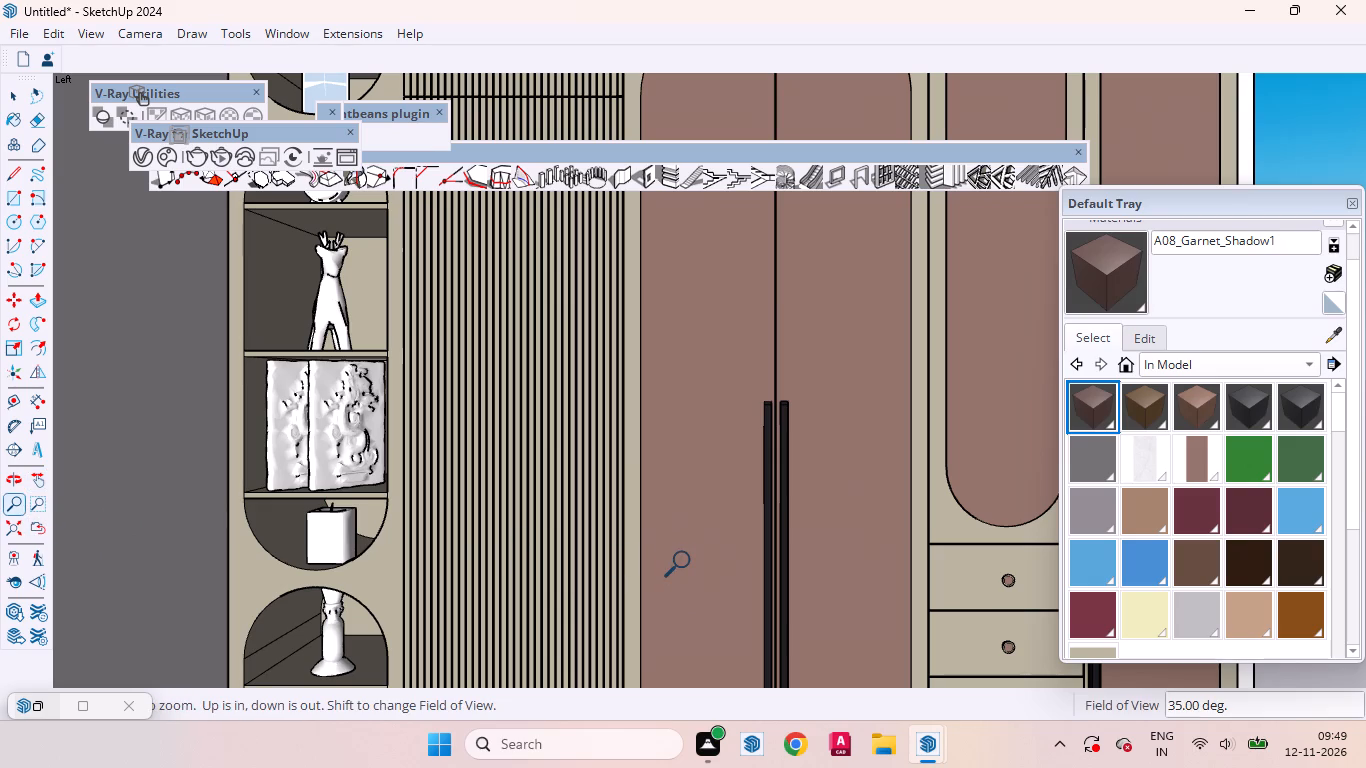
text(55')
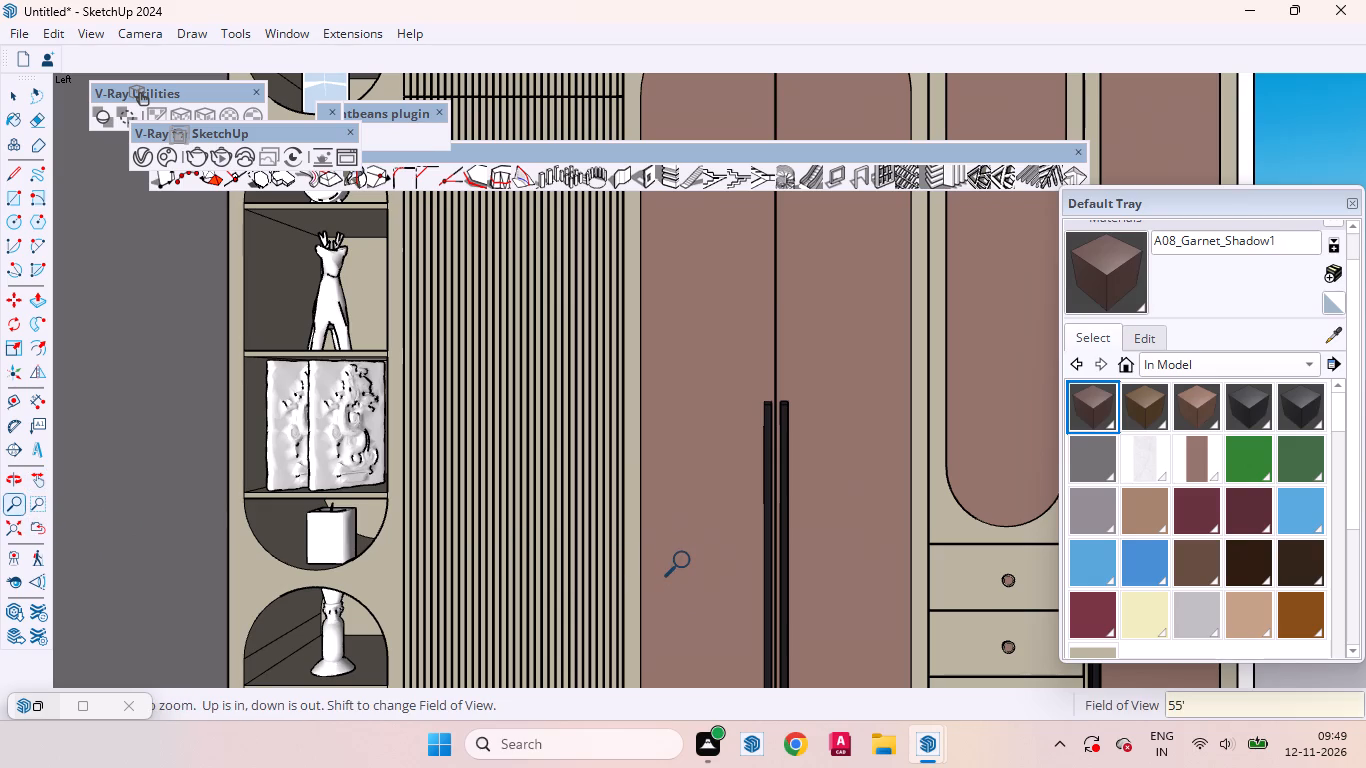
key(BackSpace)
key(Return)
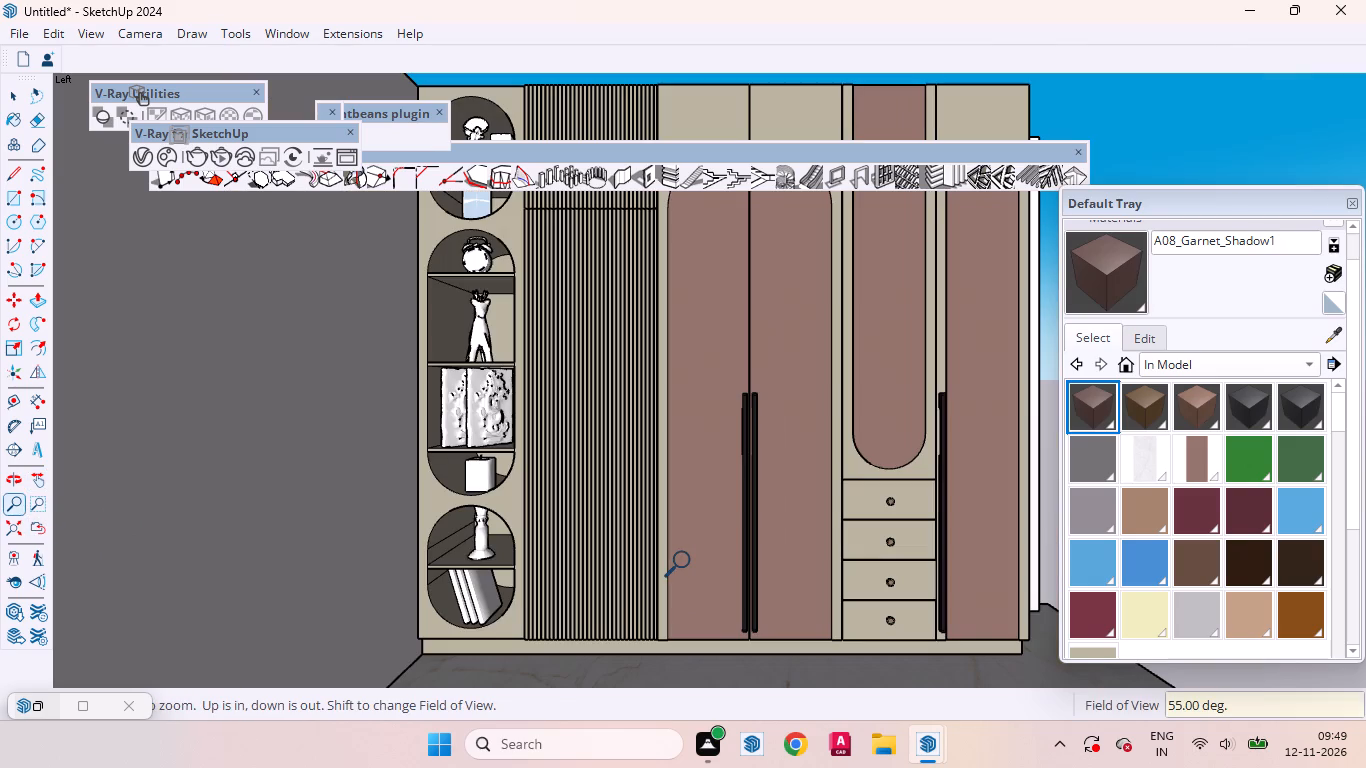
key(space)
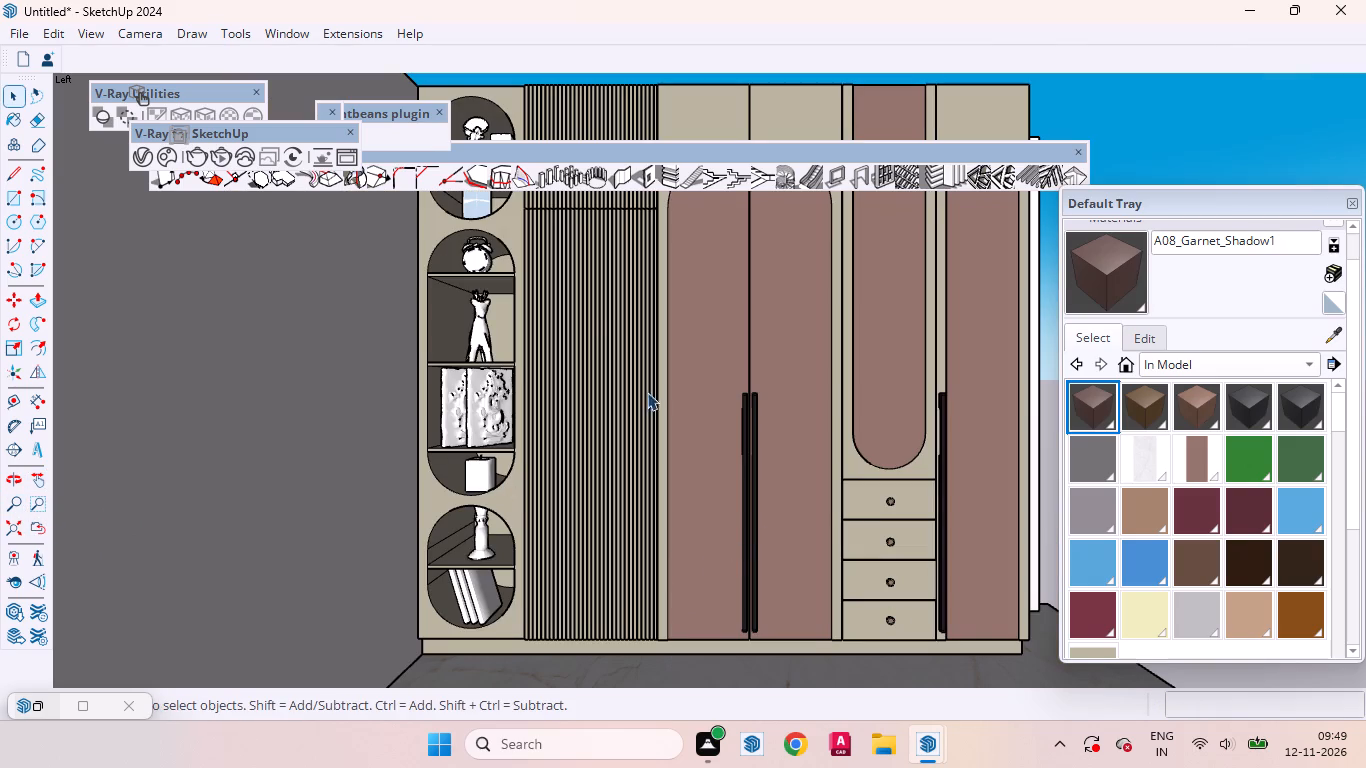
Add a scene that saves the current front camera view of the wardrobe.
click(90, 34)
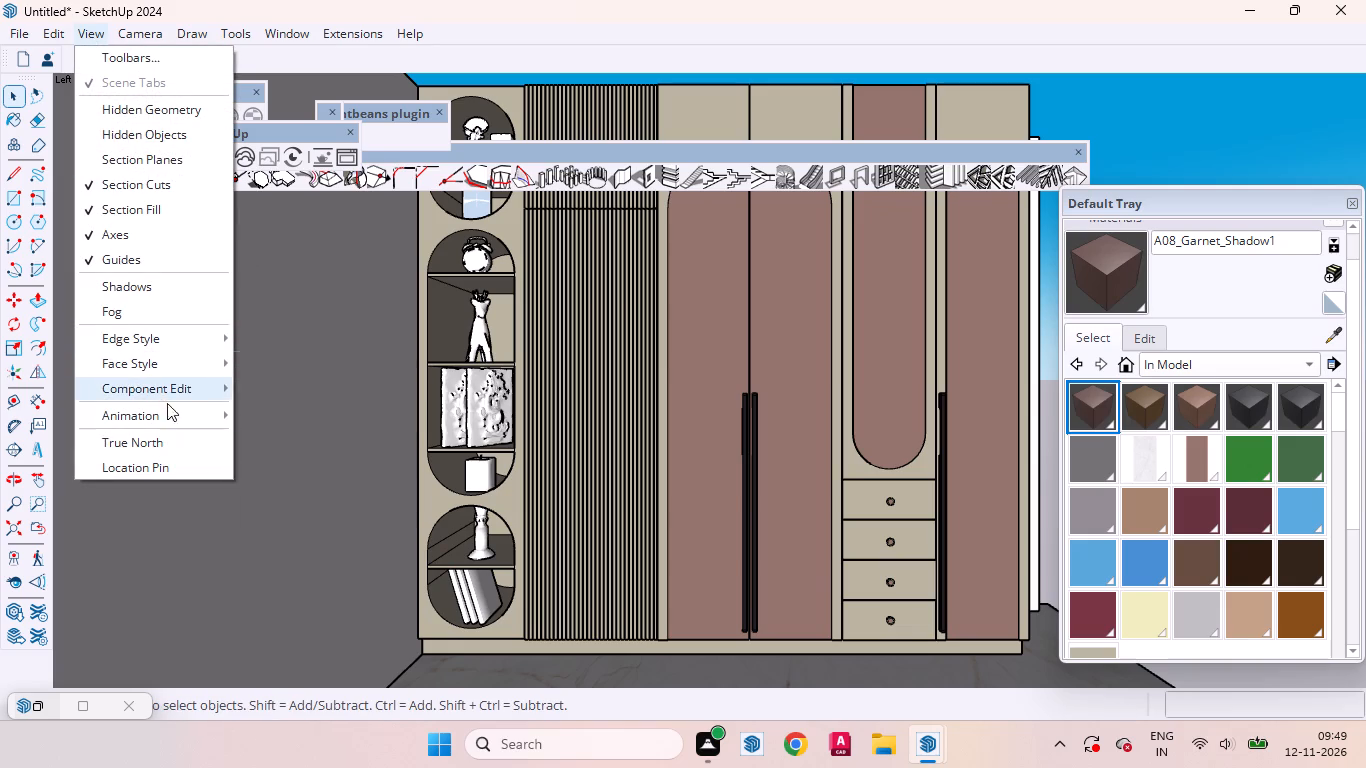
click(291, 416)
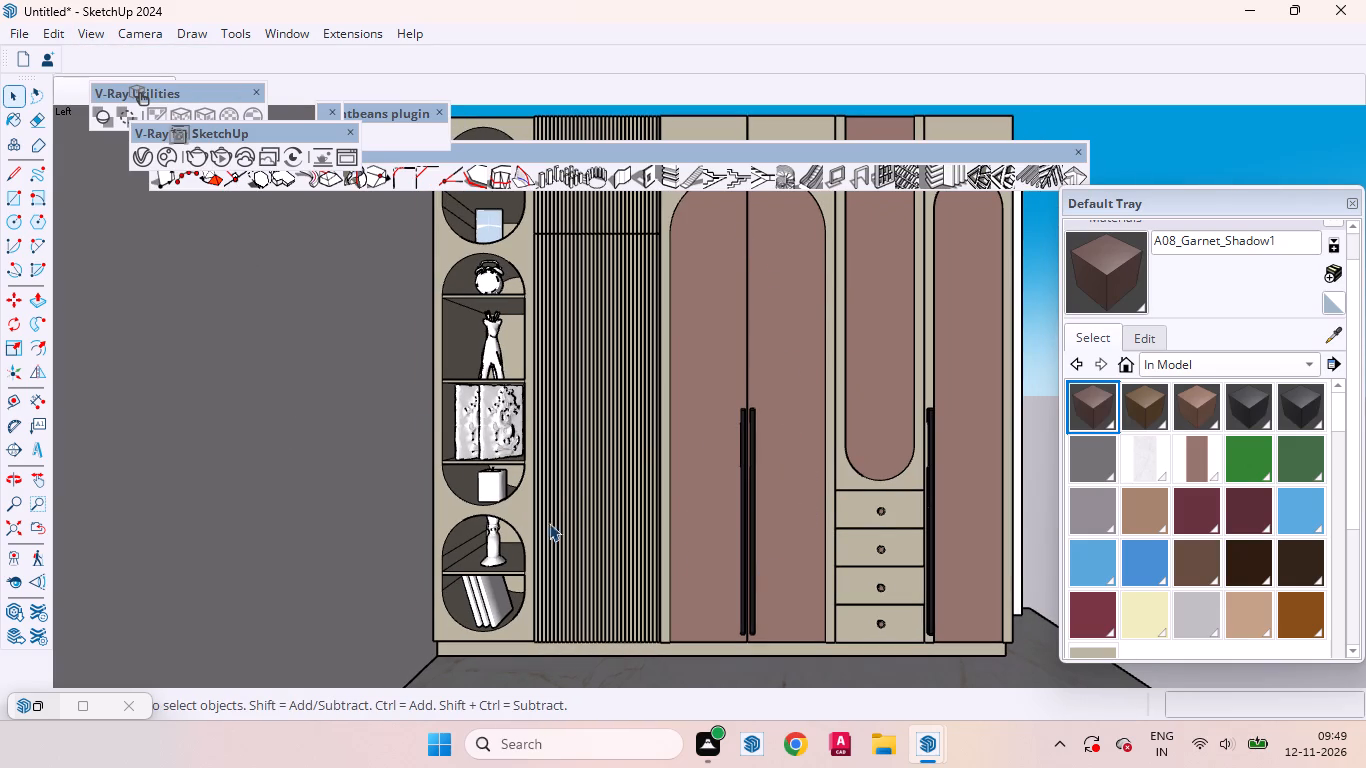
Examine the niches, fluted panel and wardrobe top up close and from above, and return to the saved scene.
scroll(757, 469, up, 2)
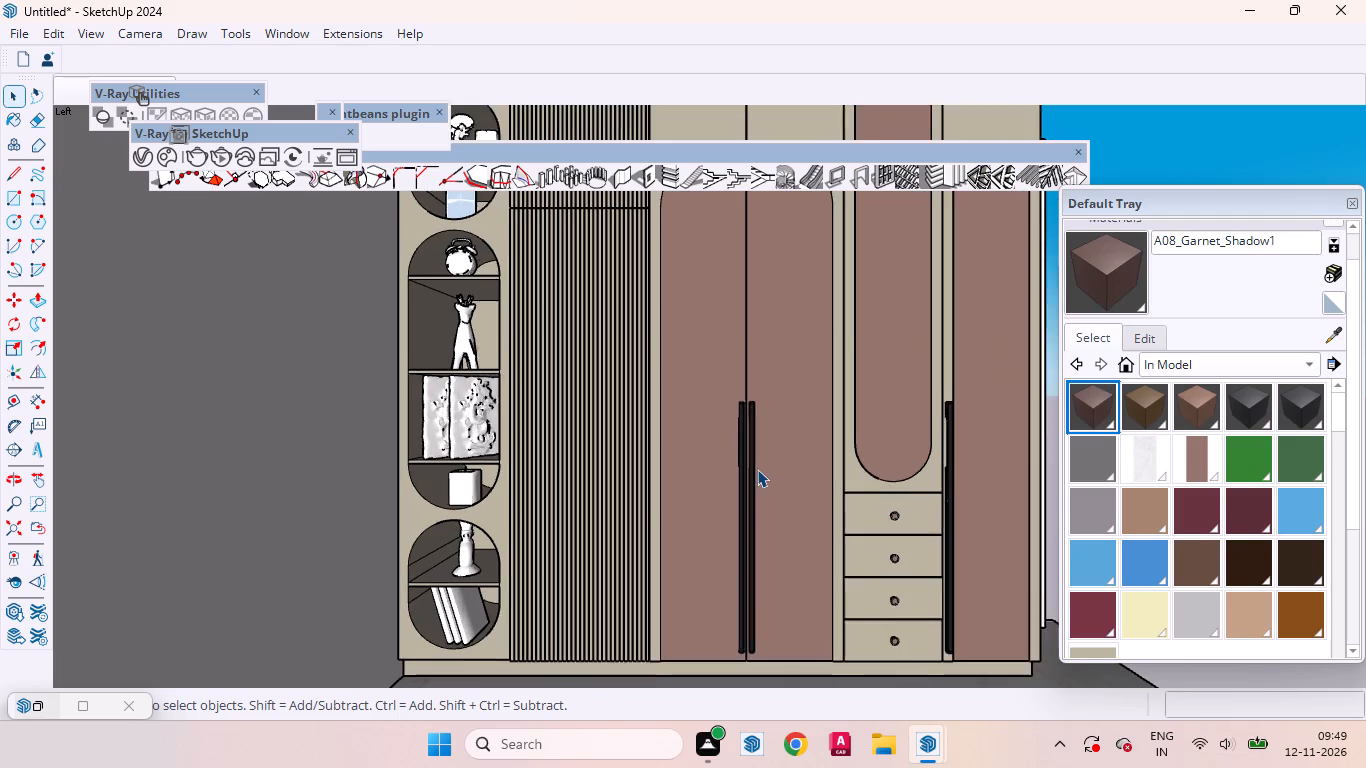
scroll(757, 469, up, 2)
scroll(616, 460, down, 5)
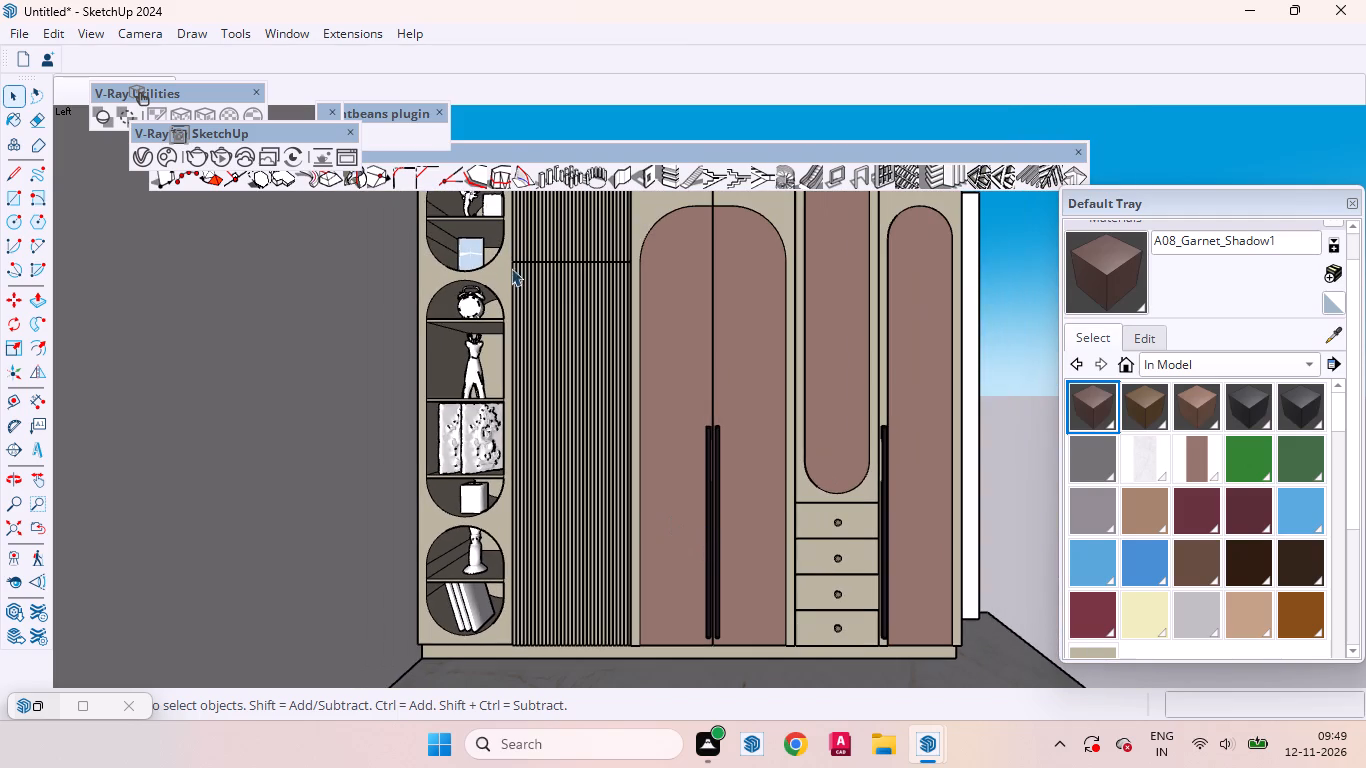
scroll(487, 187, up, 3)
scroll(567, 289, up, 7)
middle_drag(546, 269, 711, 387)
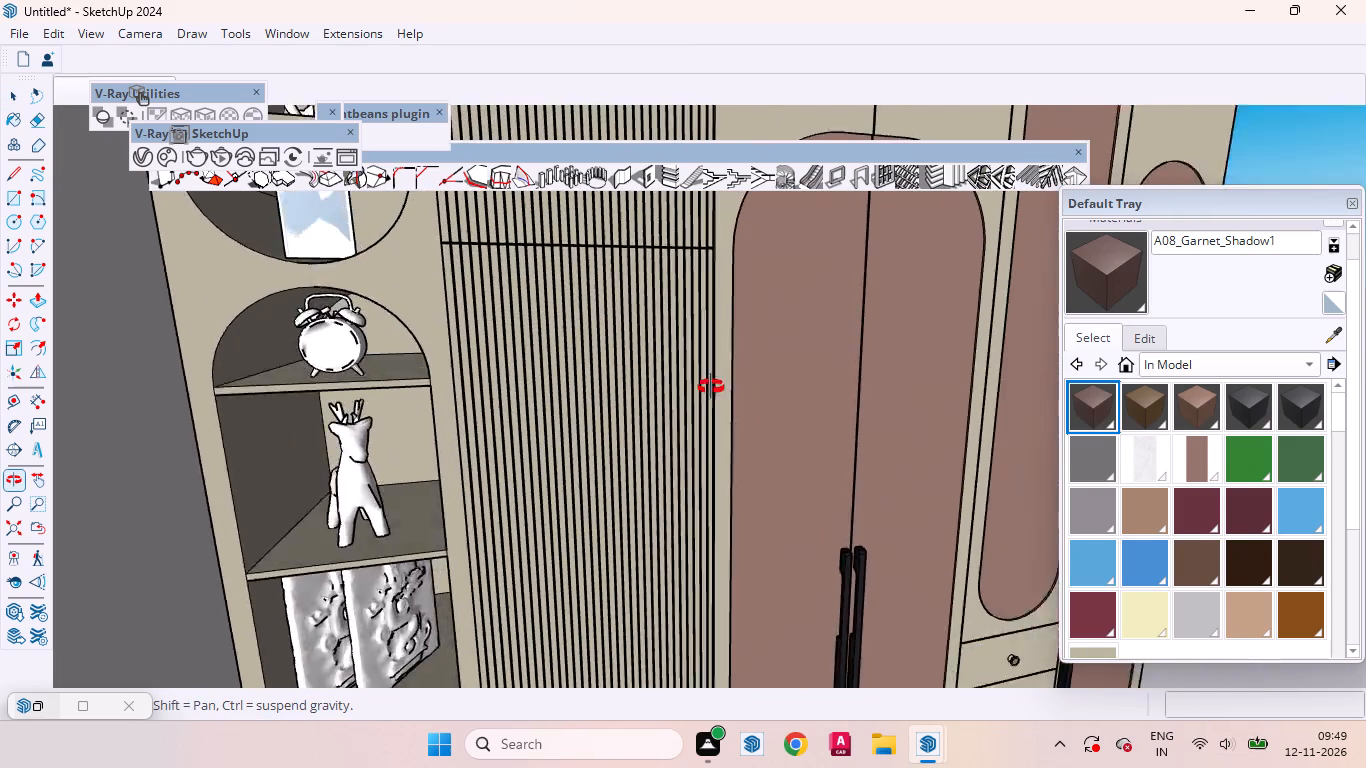
middle_drag(711, 387, 483, 585)
scroll(590, 489, down, 1)
scroll(596, 486, up, 1)
scroll(599, 485, down, 6)
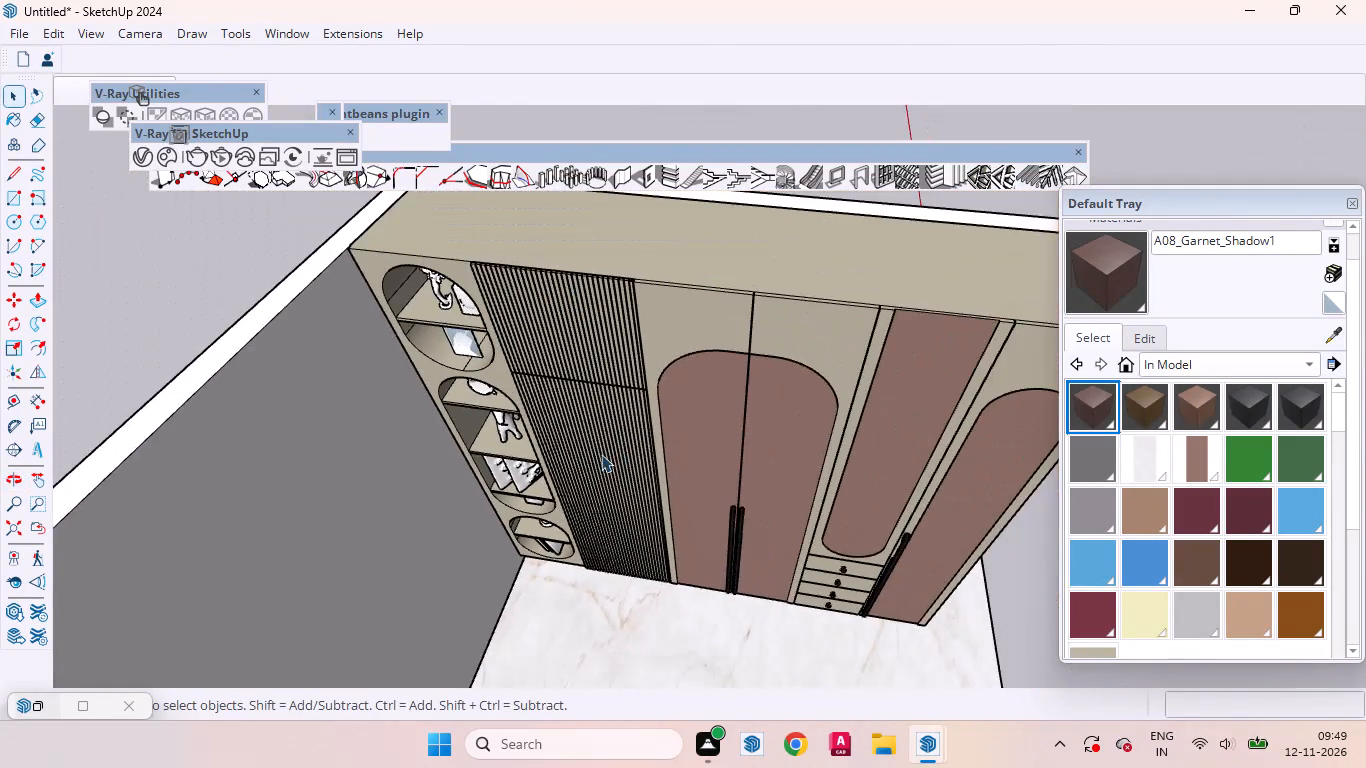
middle_drag(599, 456, 466, 369)
scroll(509, 303, up, 10)
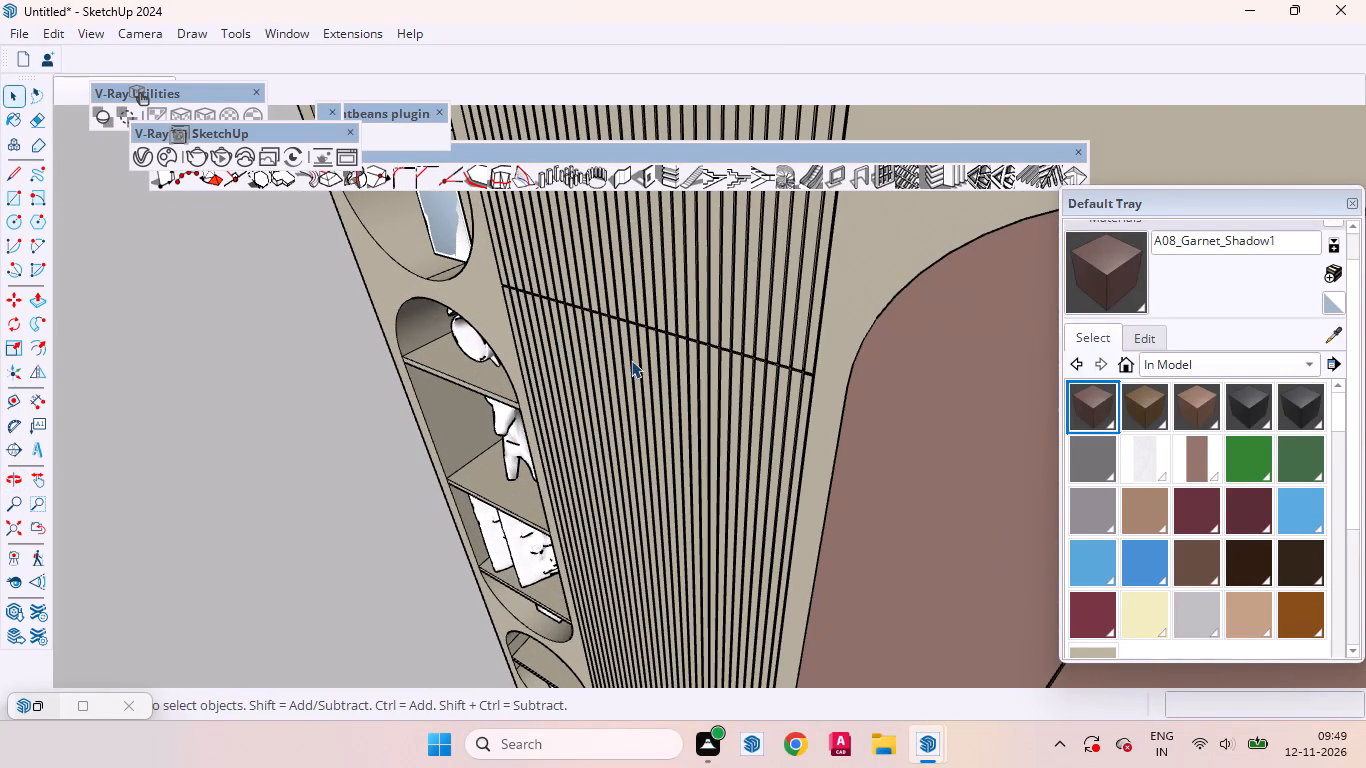
click(68, 94)
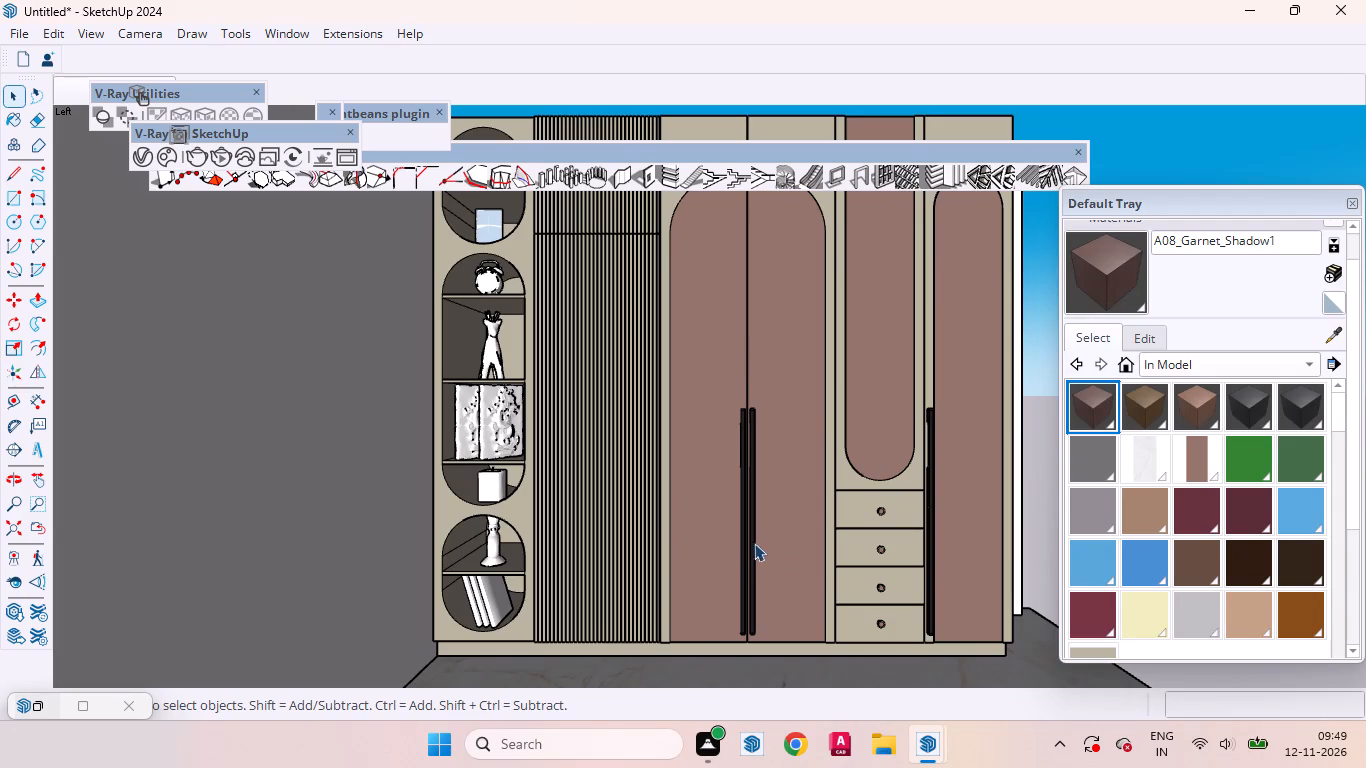
Examine the wardrobe framing in the saved view and the surrounding walls and floor from the open side.
scroll(807, 375, up, 1)
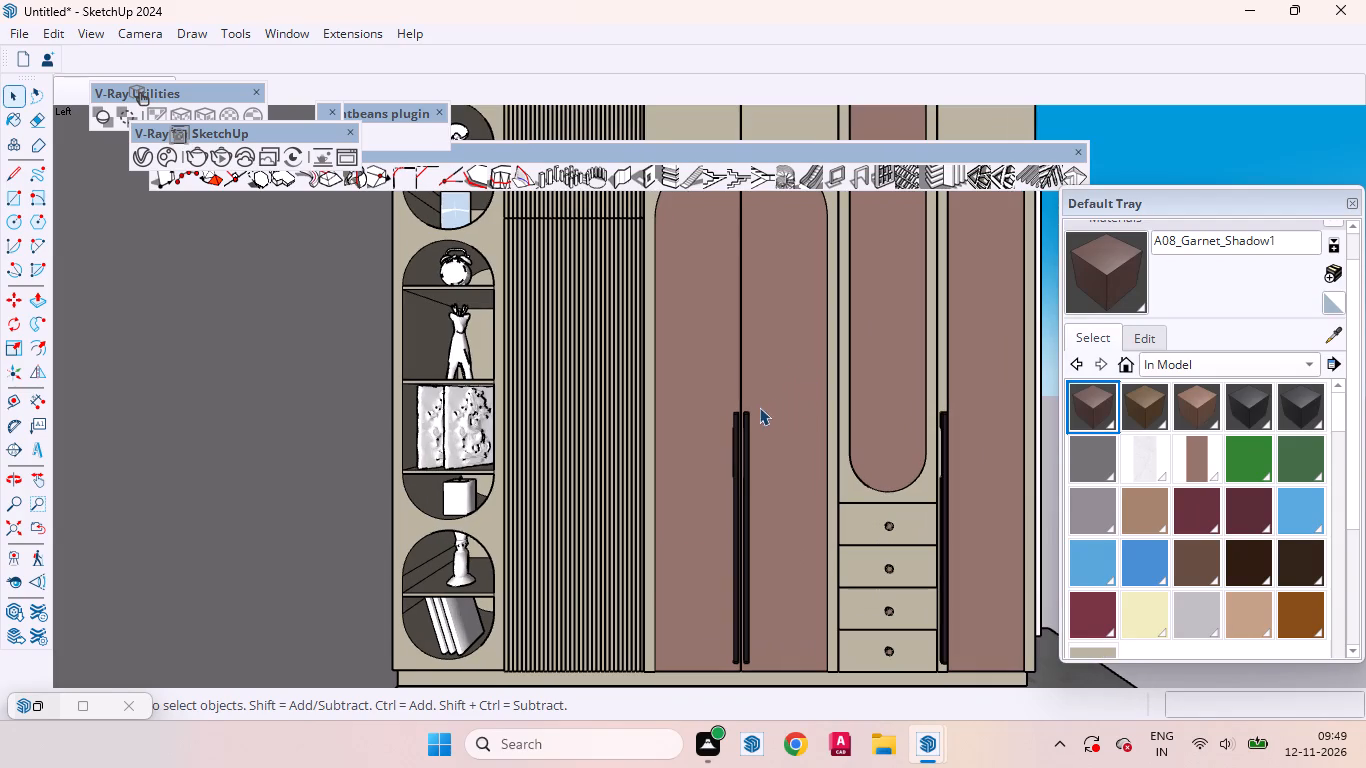
scroll(731, 433, down, 2)
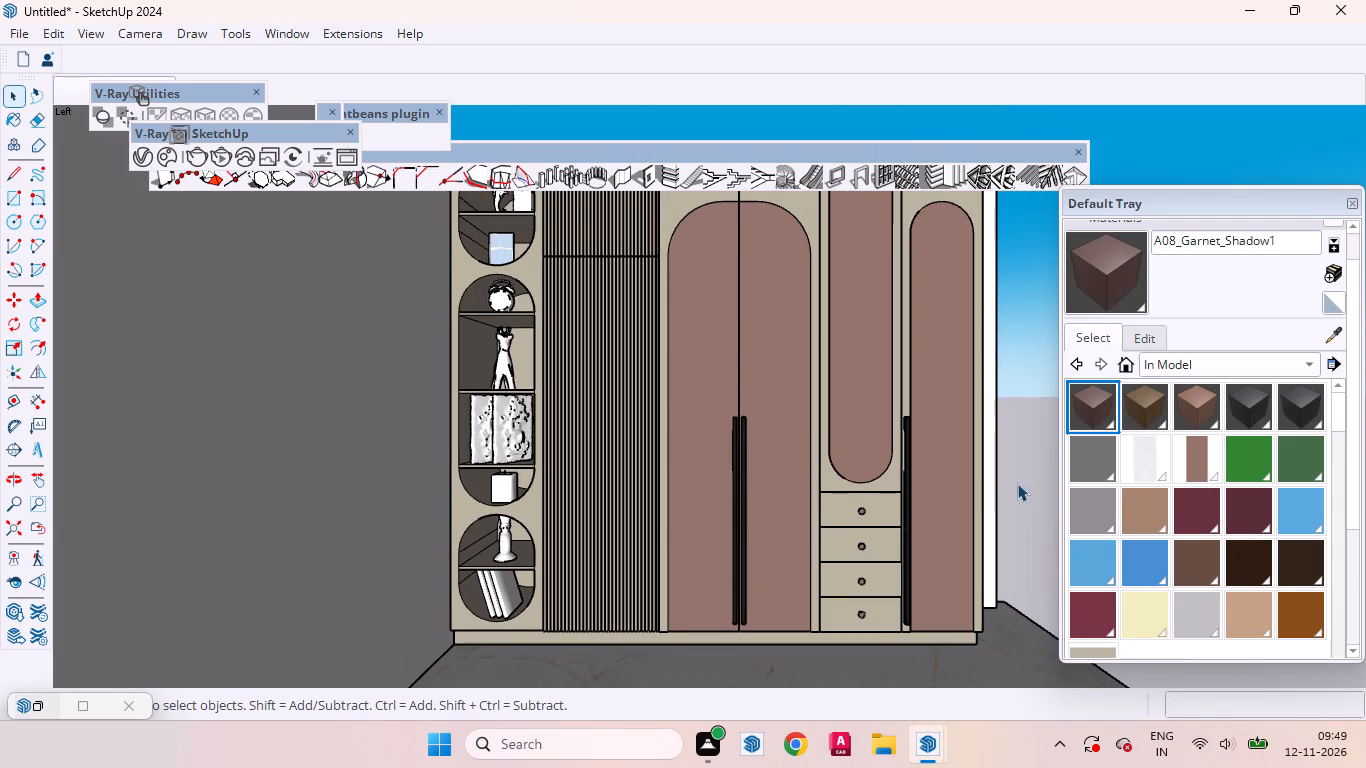
scroll(962, 468, up, 2)
scroll(877, 484, down, 1)
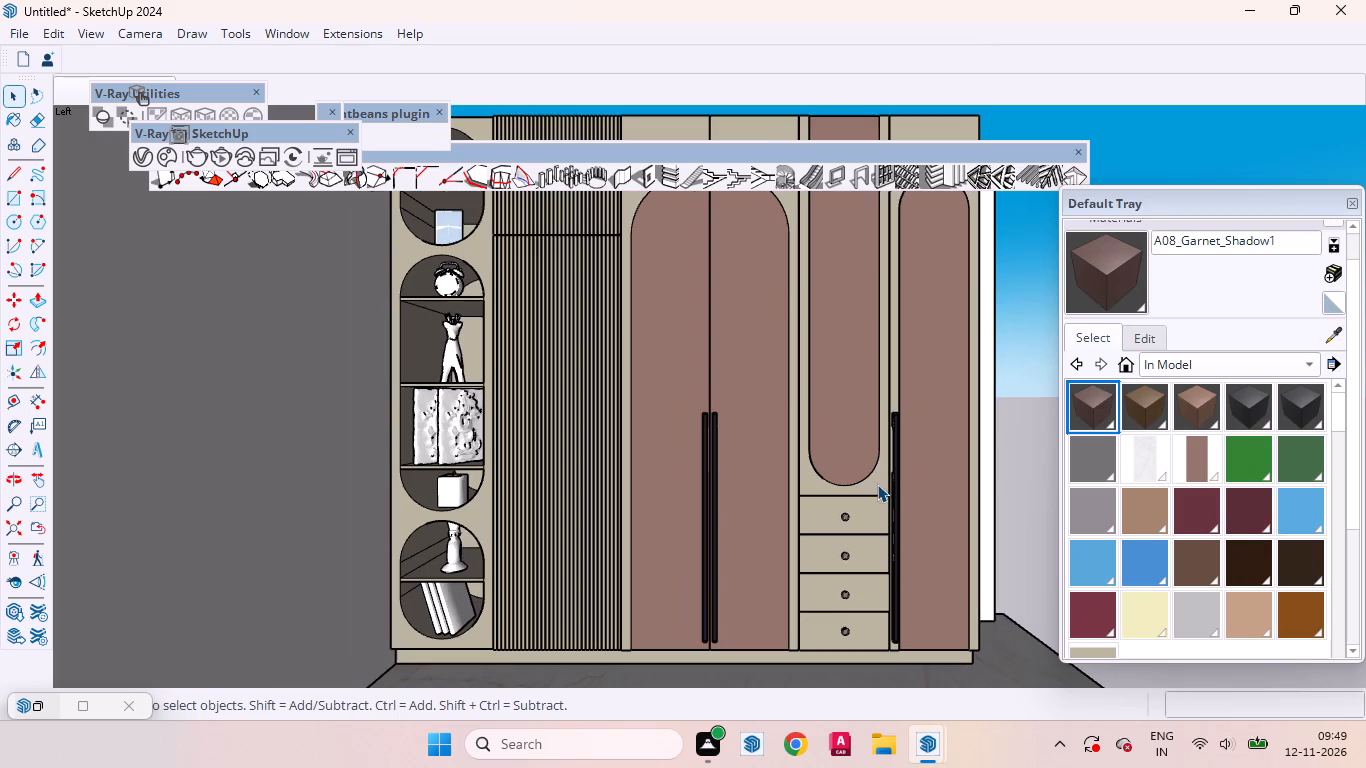
scroll(875, 488, down, 3)
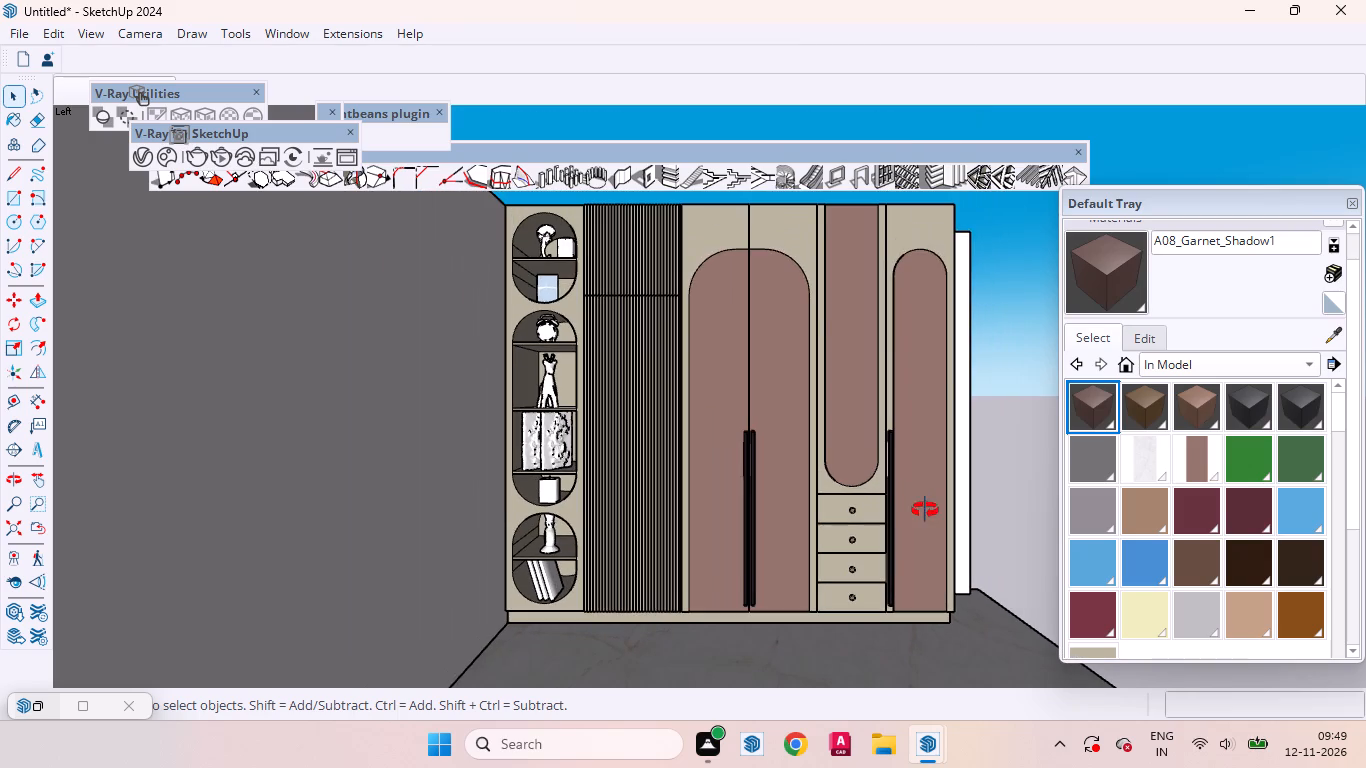
middle_drag(925, 510, 792, 624)
scroll(792, 624, down, 2)
middle_drag(800, 624, 668, 681)
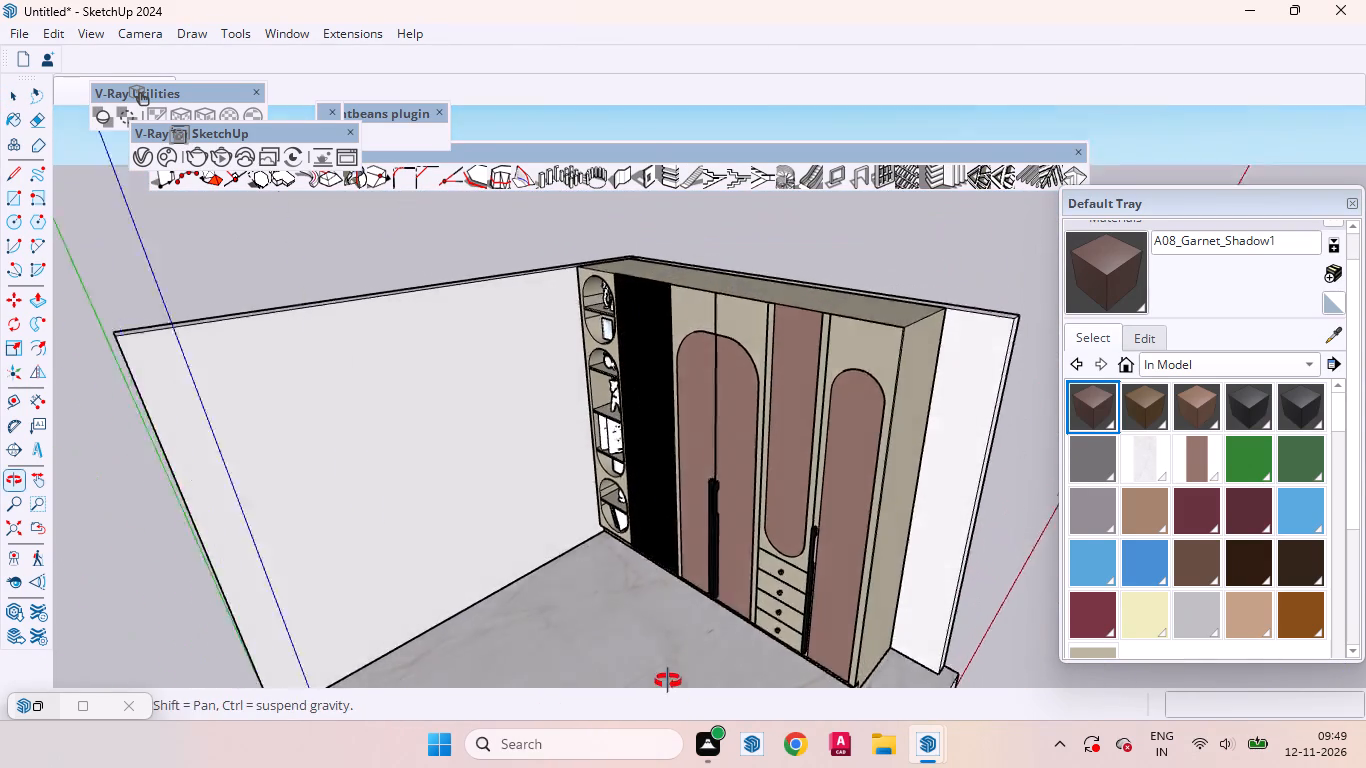
middle_drag(668, 681, 677, 705)
scroll(907, 665, down, 7)
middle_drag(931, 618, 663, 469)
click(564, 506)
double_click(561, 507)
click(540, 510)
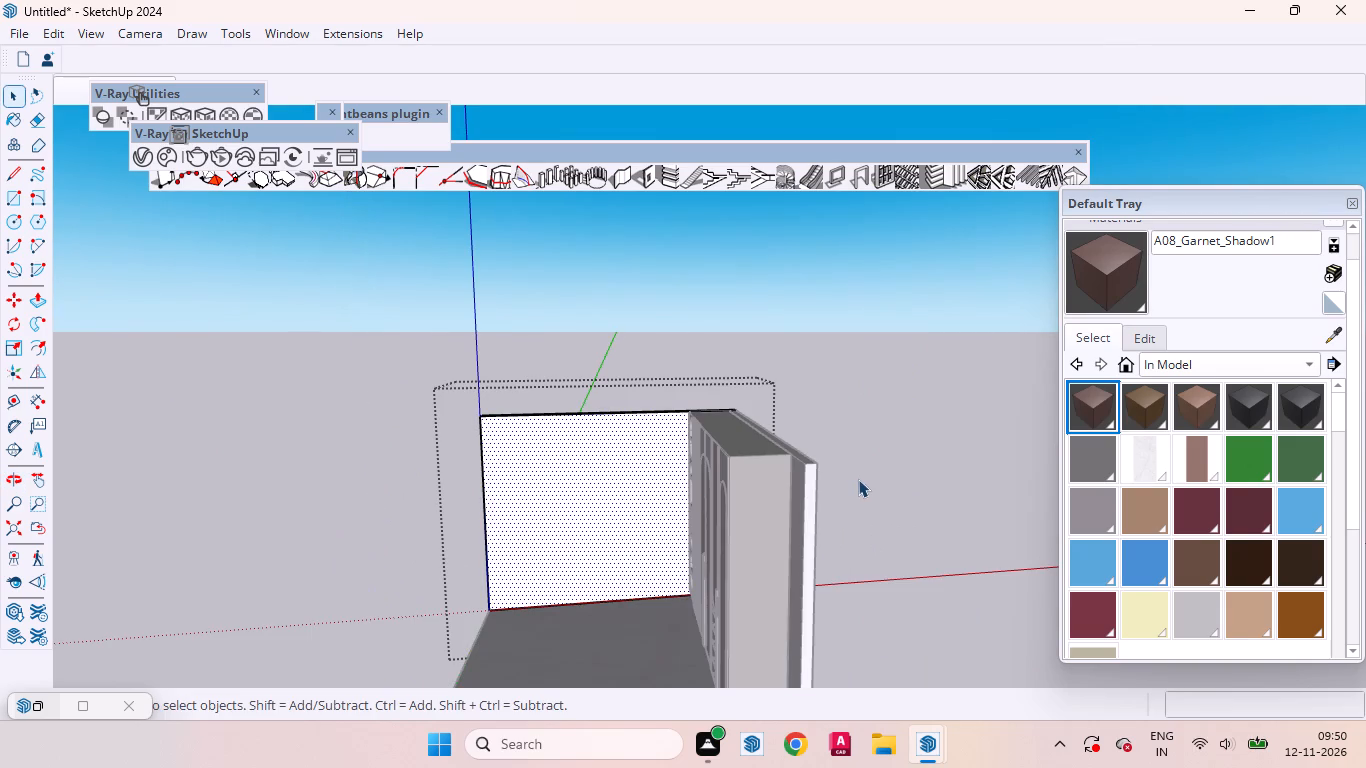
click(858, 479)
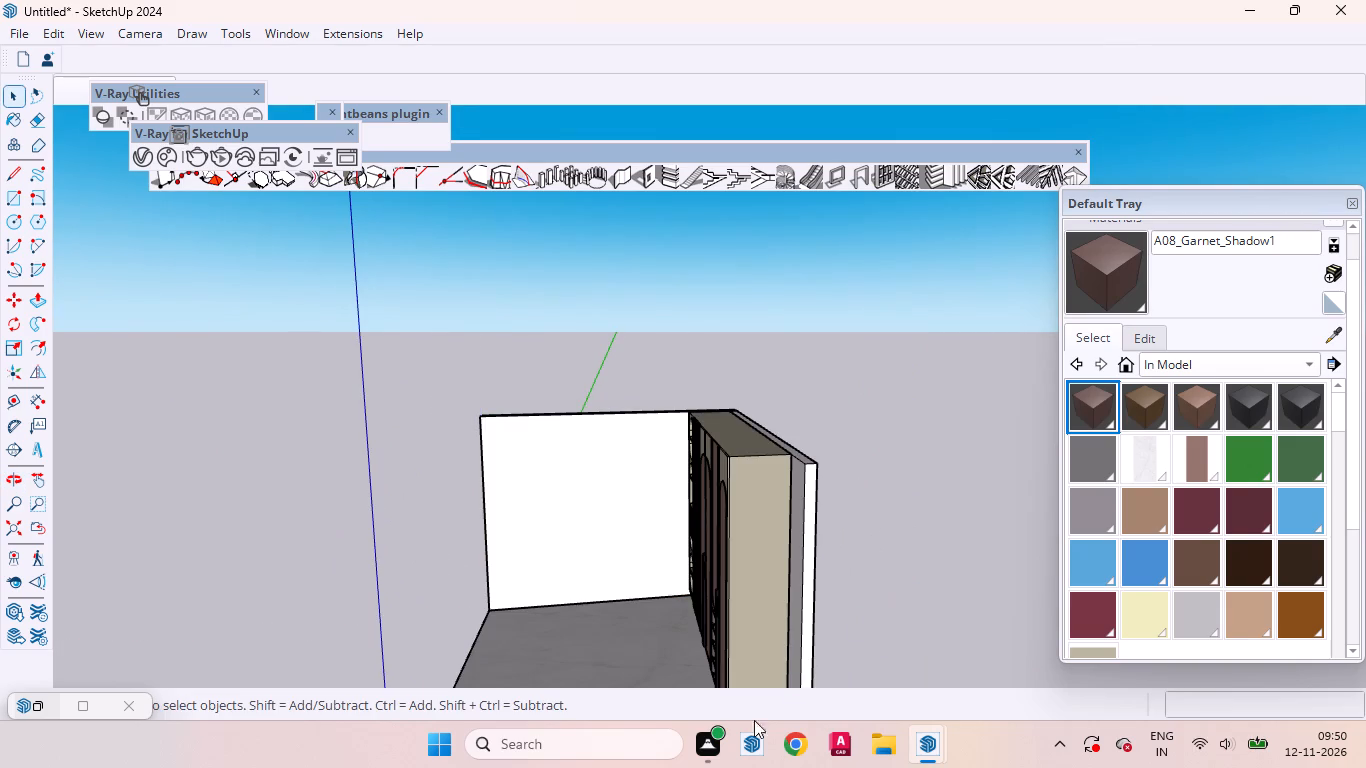
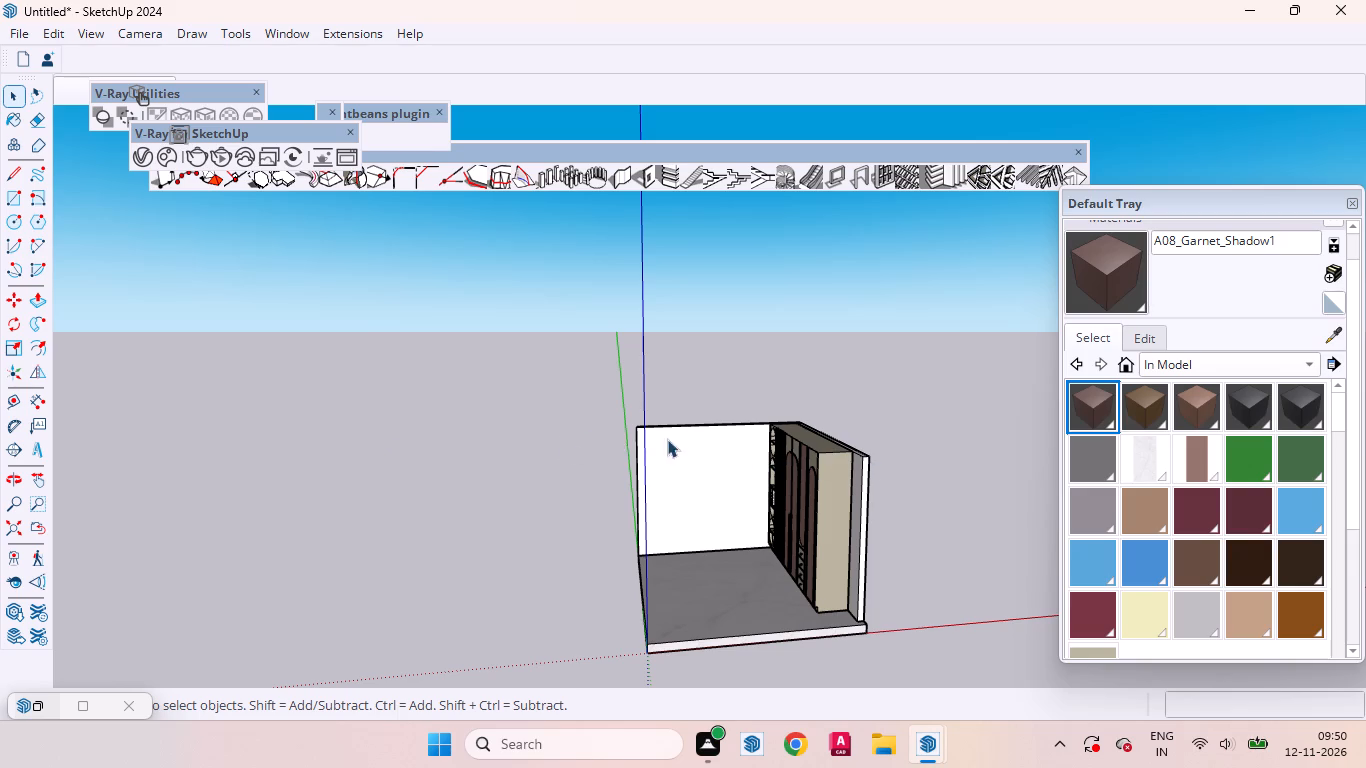
Examine the plain white wall beside the wardrobe niches and check it against the saved front scene.
scroll(715, 468, up, 6)
scroll(795, 481, down, 6)
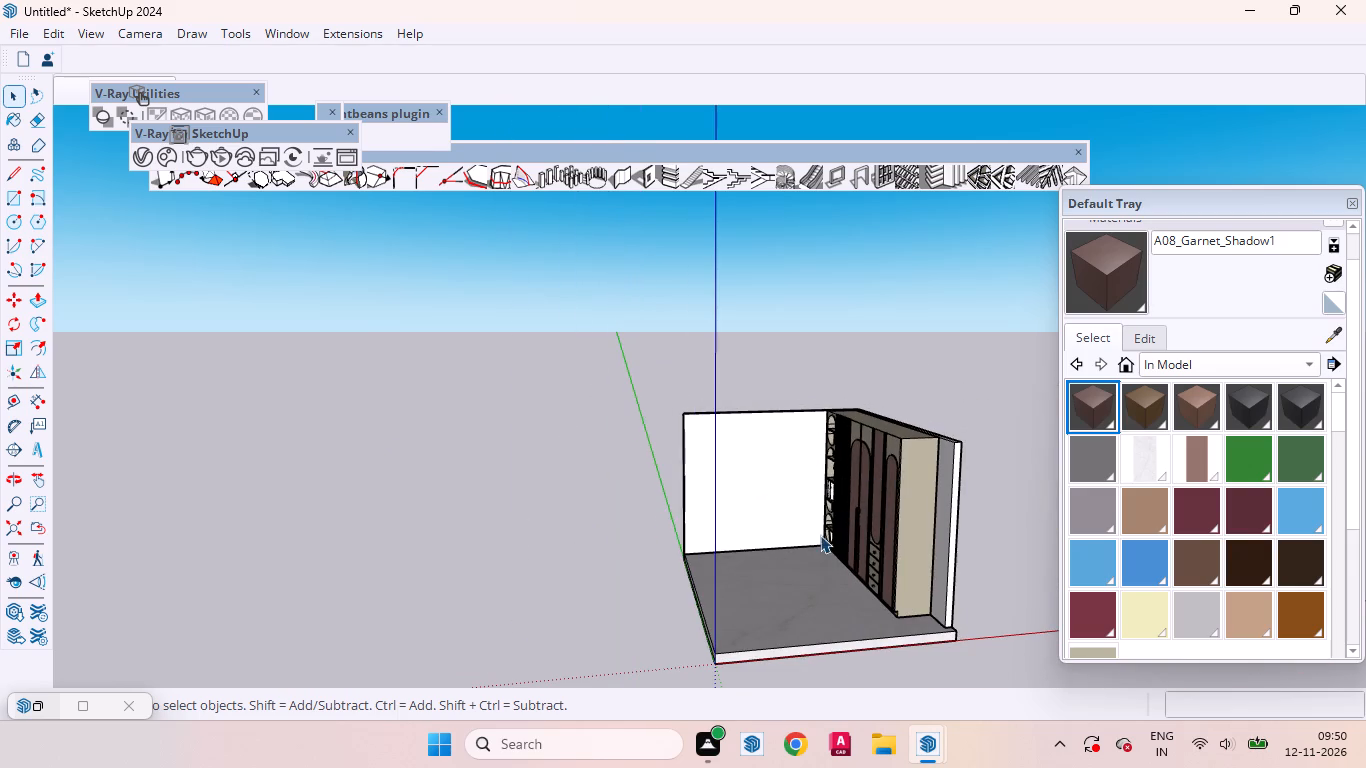
middle_drag(766, 569, 674, 543)
scroll(691, 532, up, 4)
scroll(789, 506, up, 2)
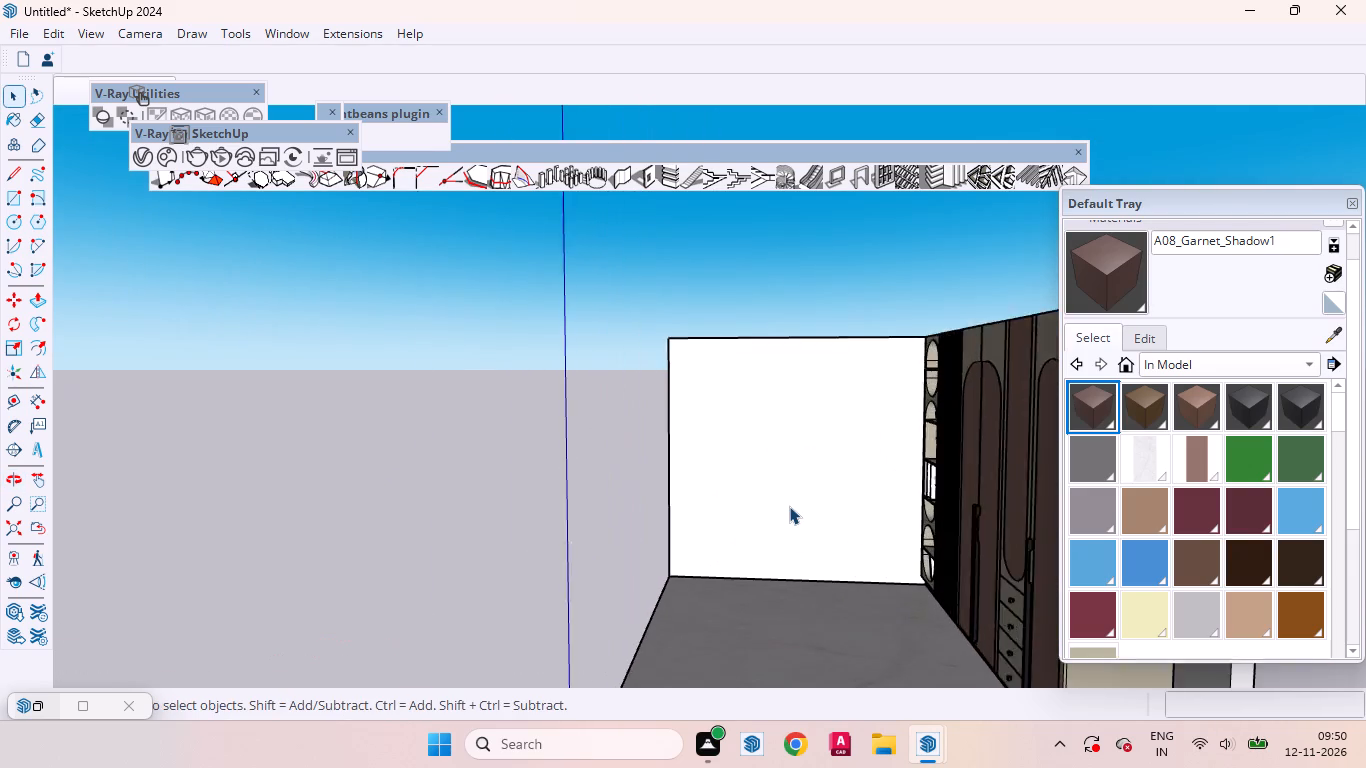
scroll(789, 506, up, 2)
scroll(791, 506, down, 2)
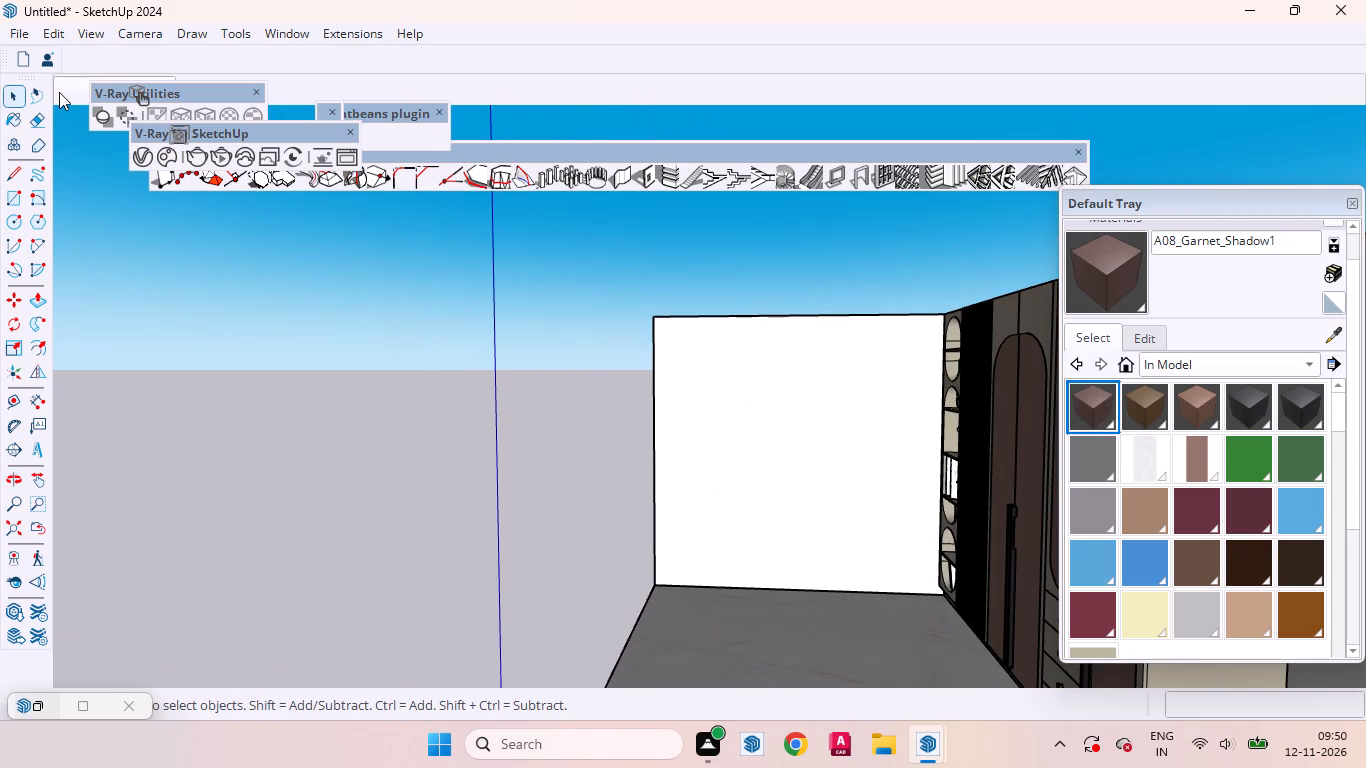
click(59, 92)
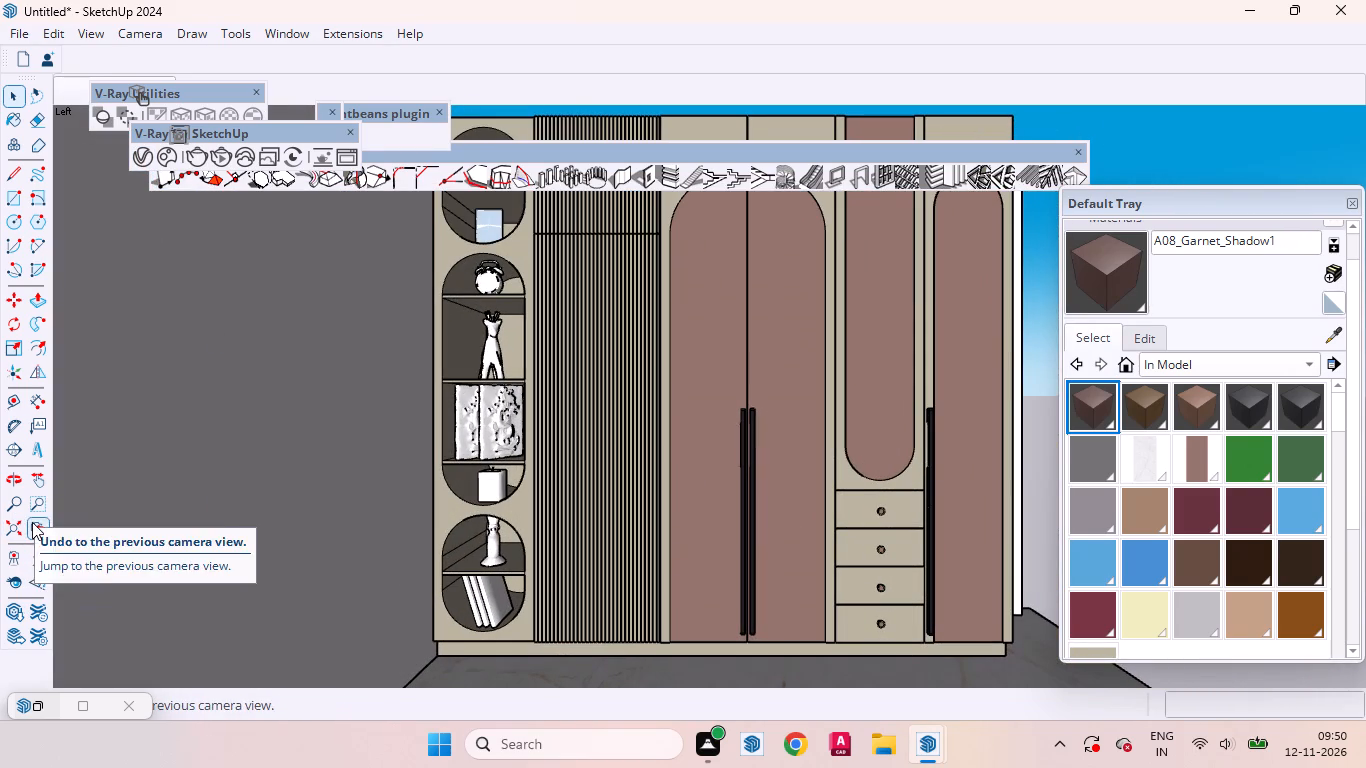
click(32, 522)
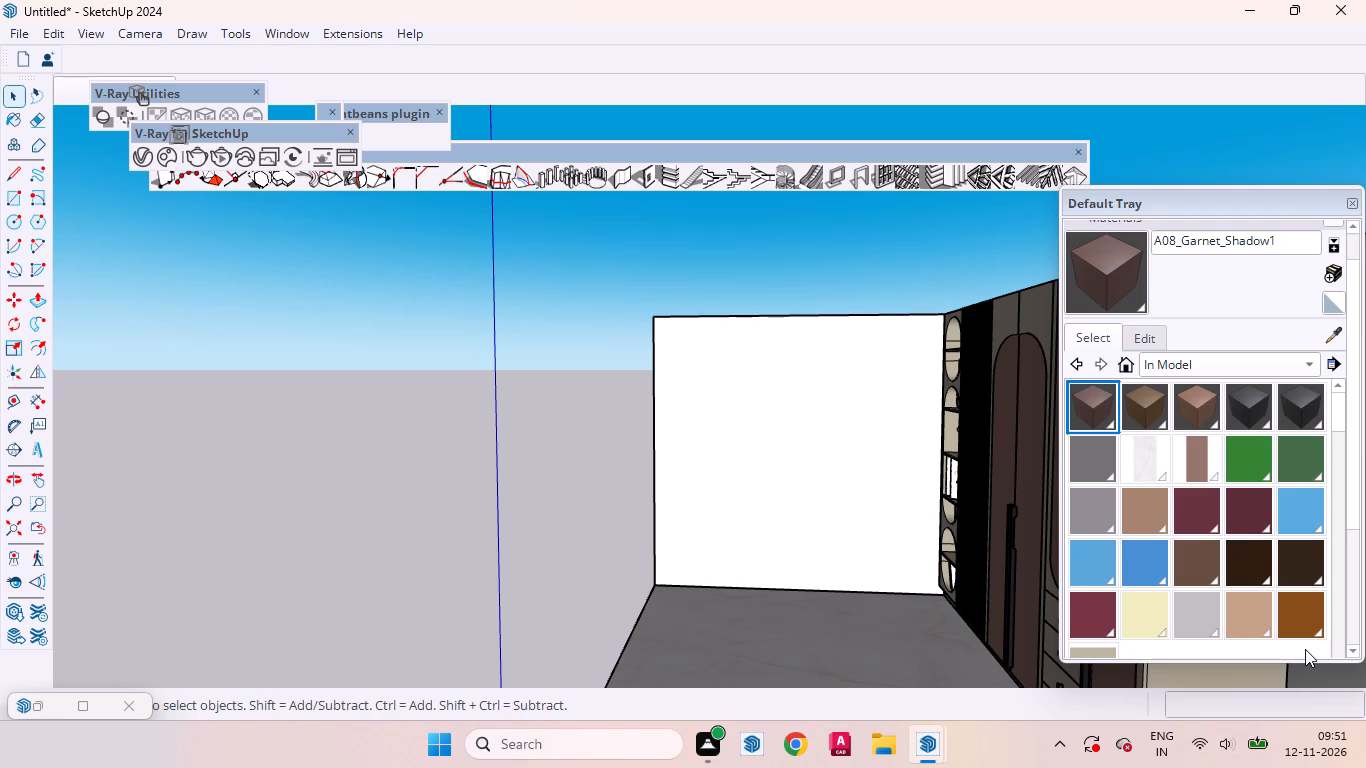
Place a horizontal guide line on the plain white wall beside the niches, 4' above its bottom edge.
scroll(847, 540, down, 4)
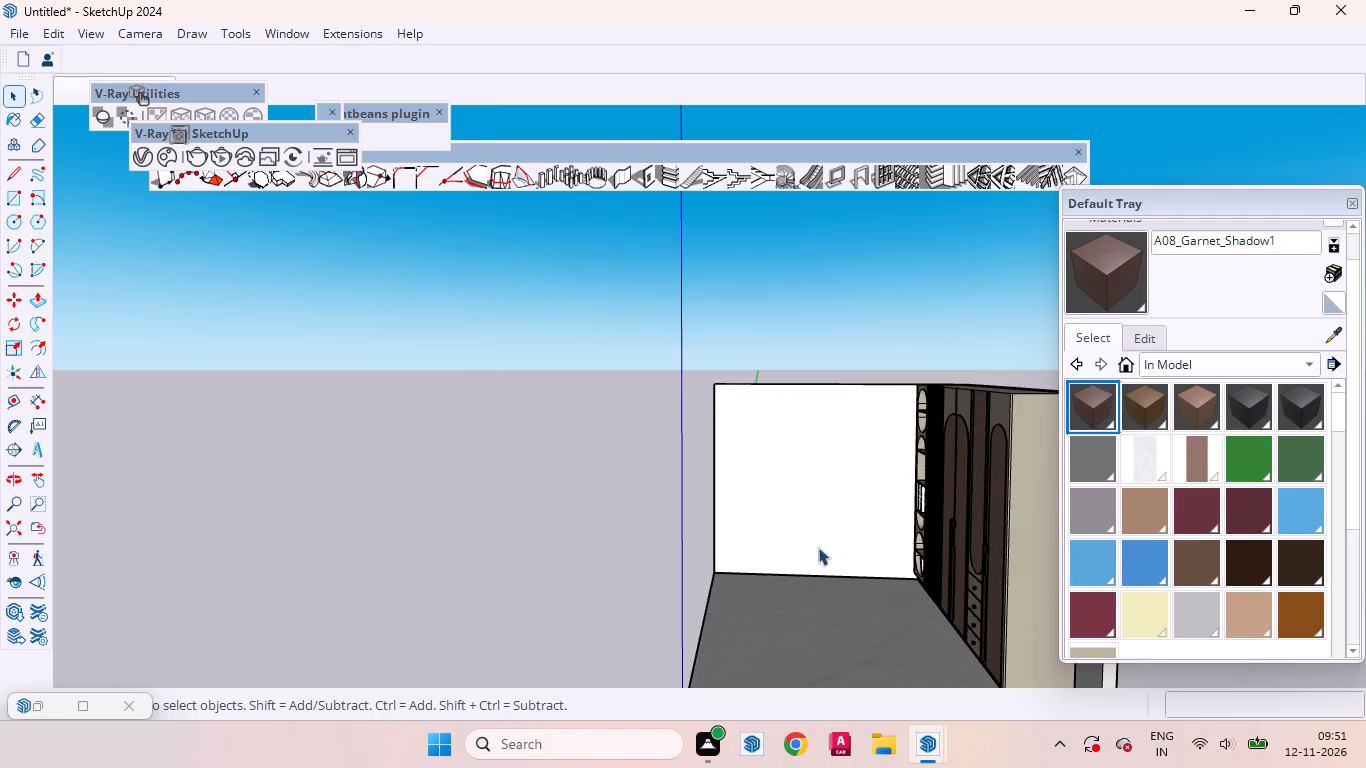
middle_drag(830, 554, 1109, 575)
scroll(739, 530, up, 7)
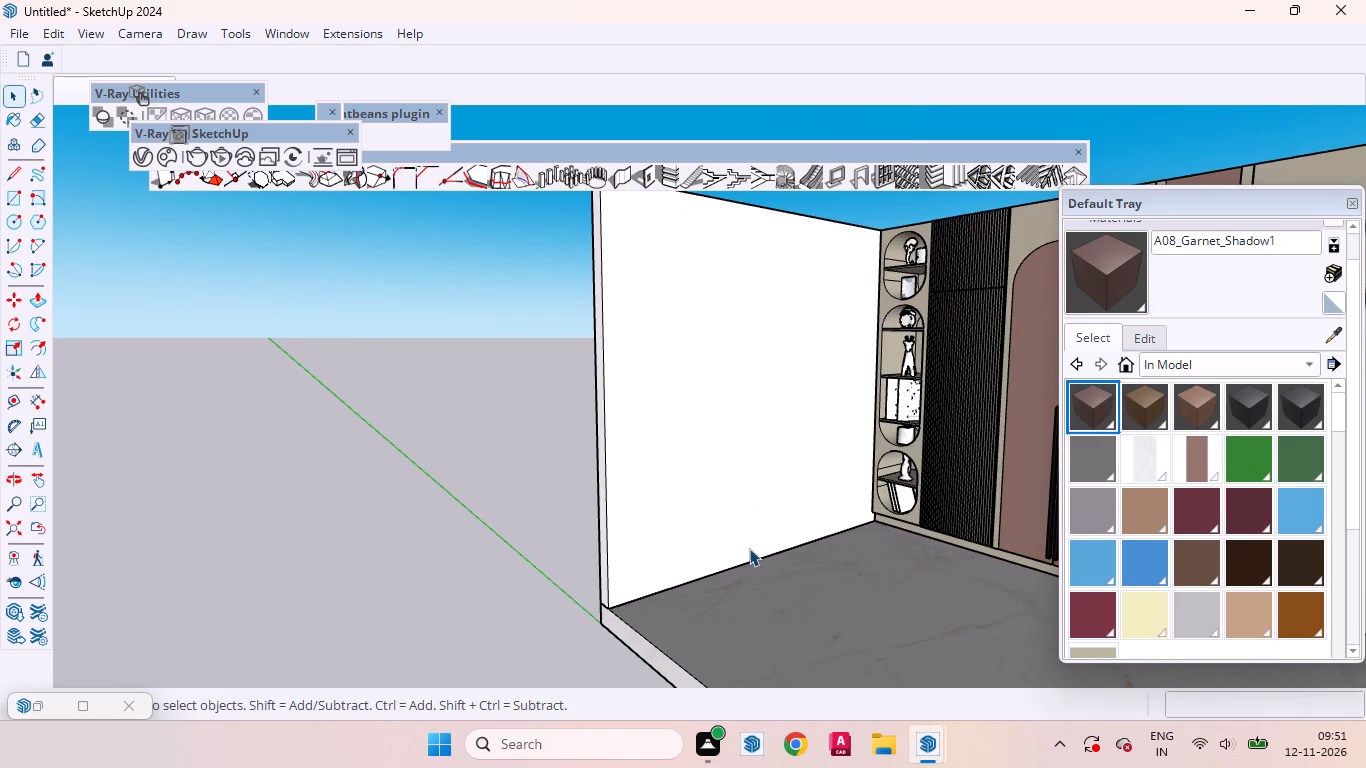
key(t)
click(764, 555)
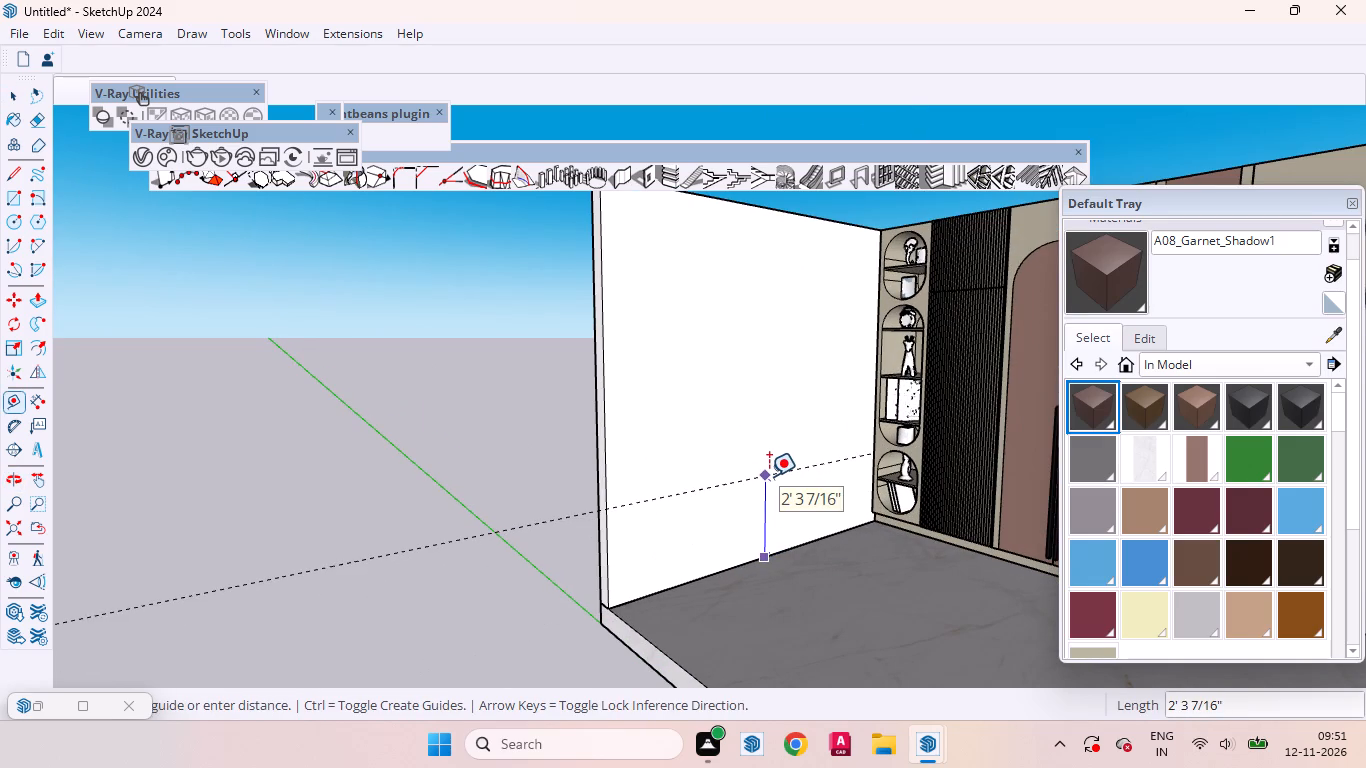
text(4')
key(Return)
key(space)
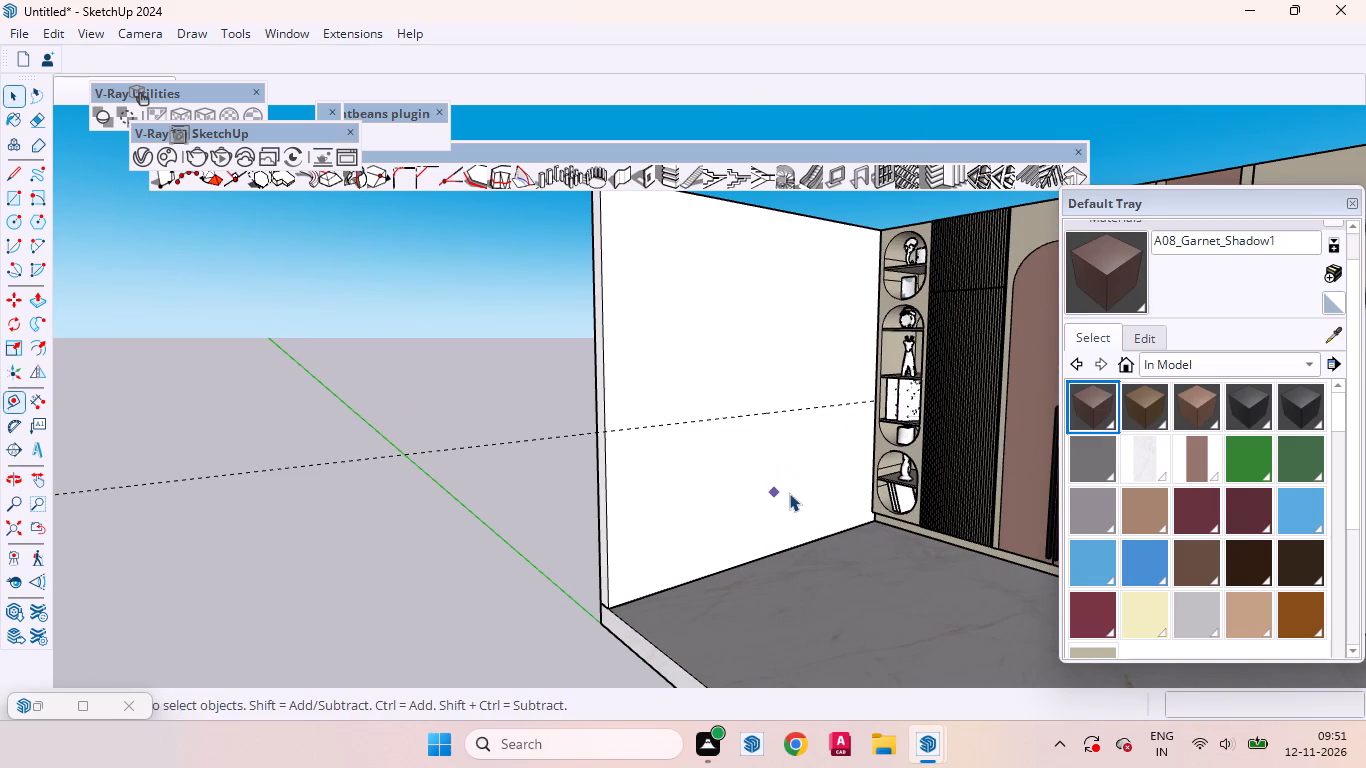
Select the plain white wall beside the wardrobe niches.
scroll(783, 488, down, 4)
click(758, 494)
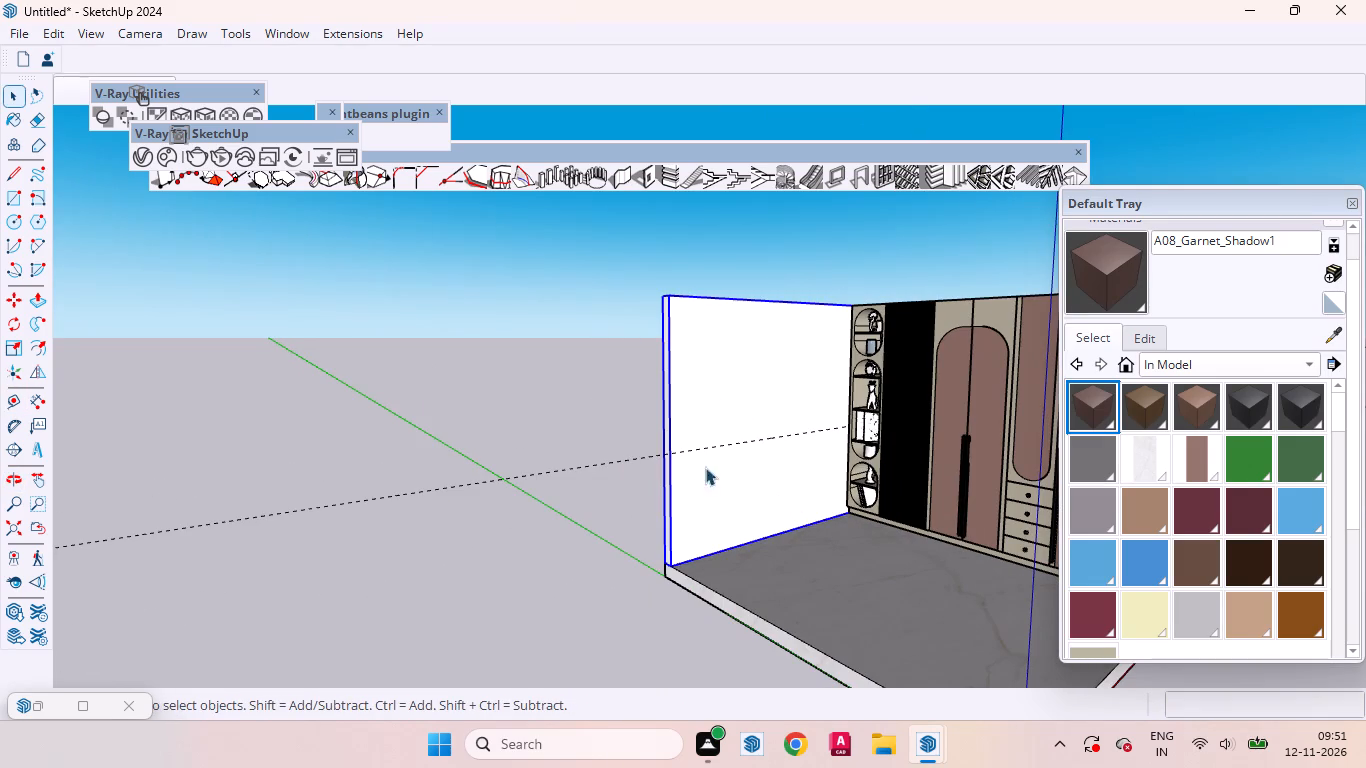
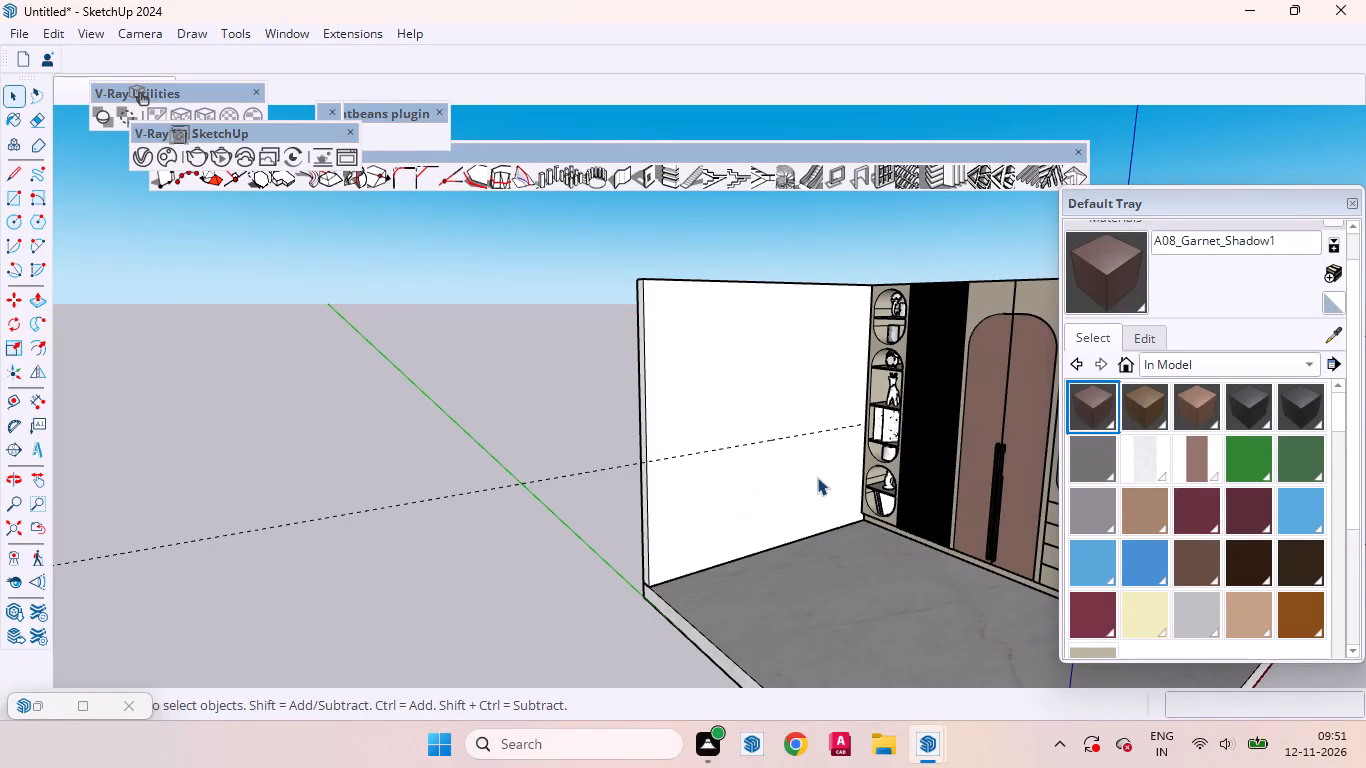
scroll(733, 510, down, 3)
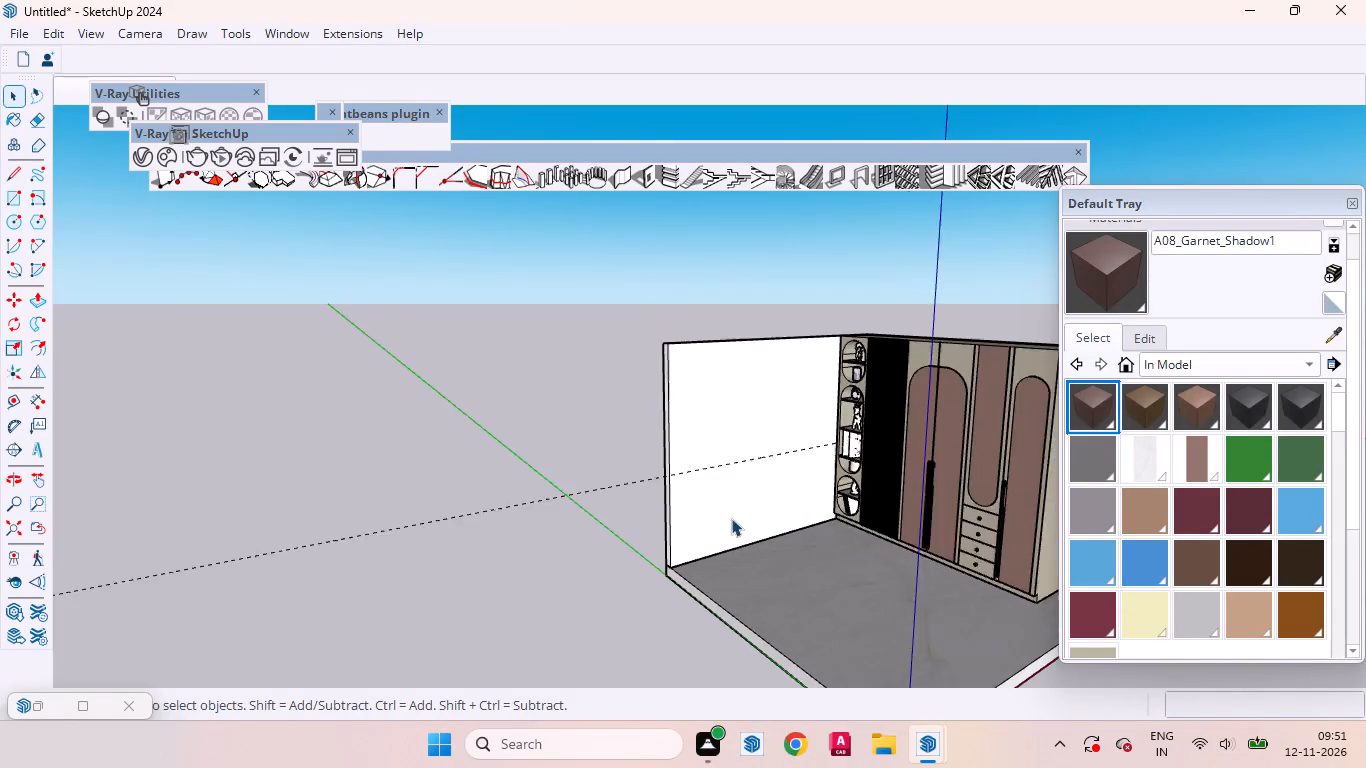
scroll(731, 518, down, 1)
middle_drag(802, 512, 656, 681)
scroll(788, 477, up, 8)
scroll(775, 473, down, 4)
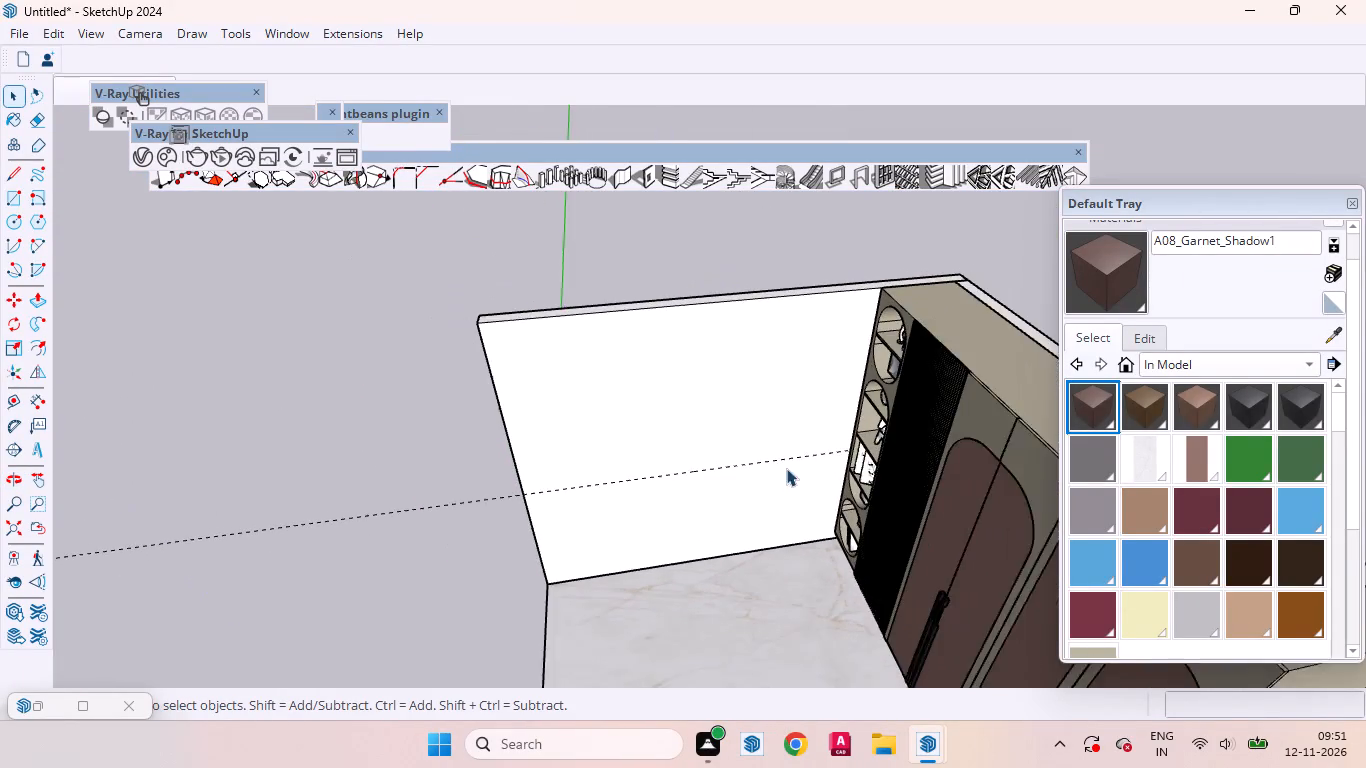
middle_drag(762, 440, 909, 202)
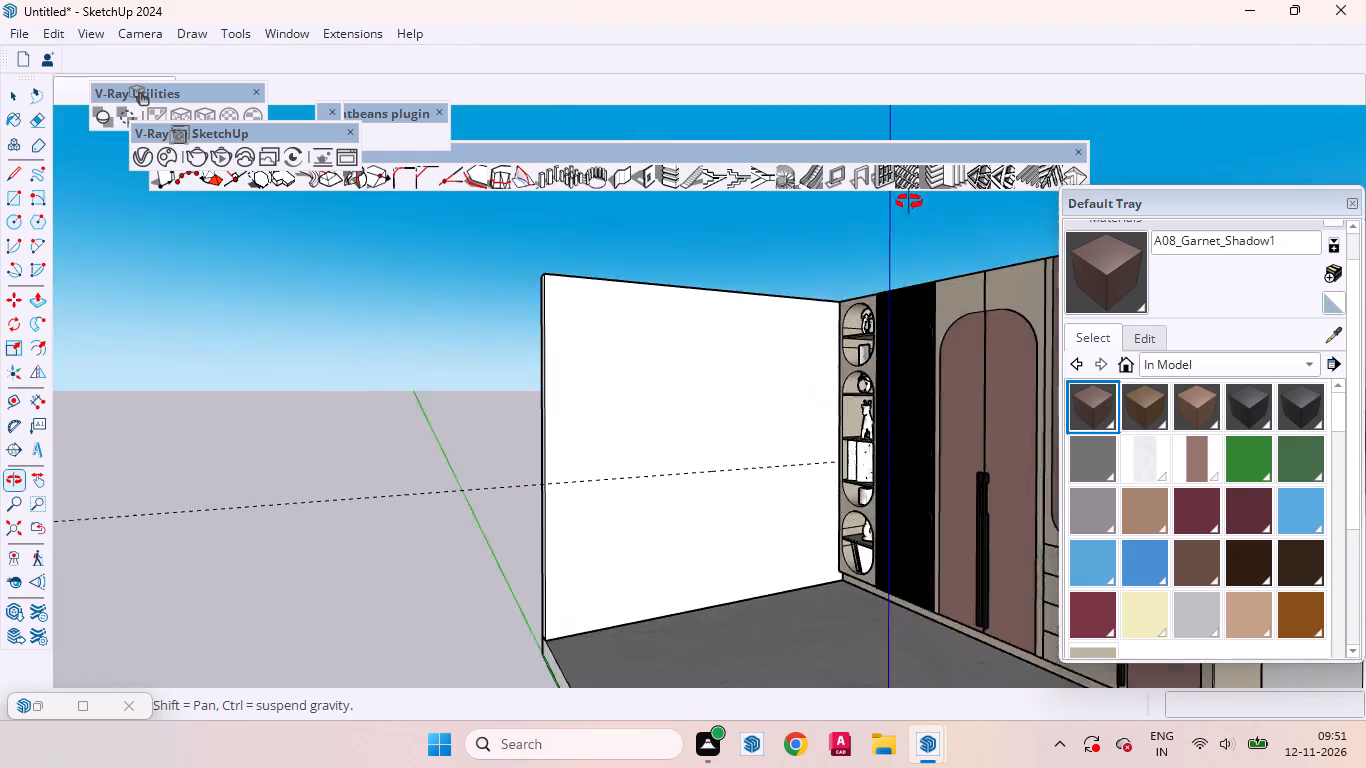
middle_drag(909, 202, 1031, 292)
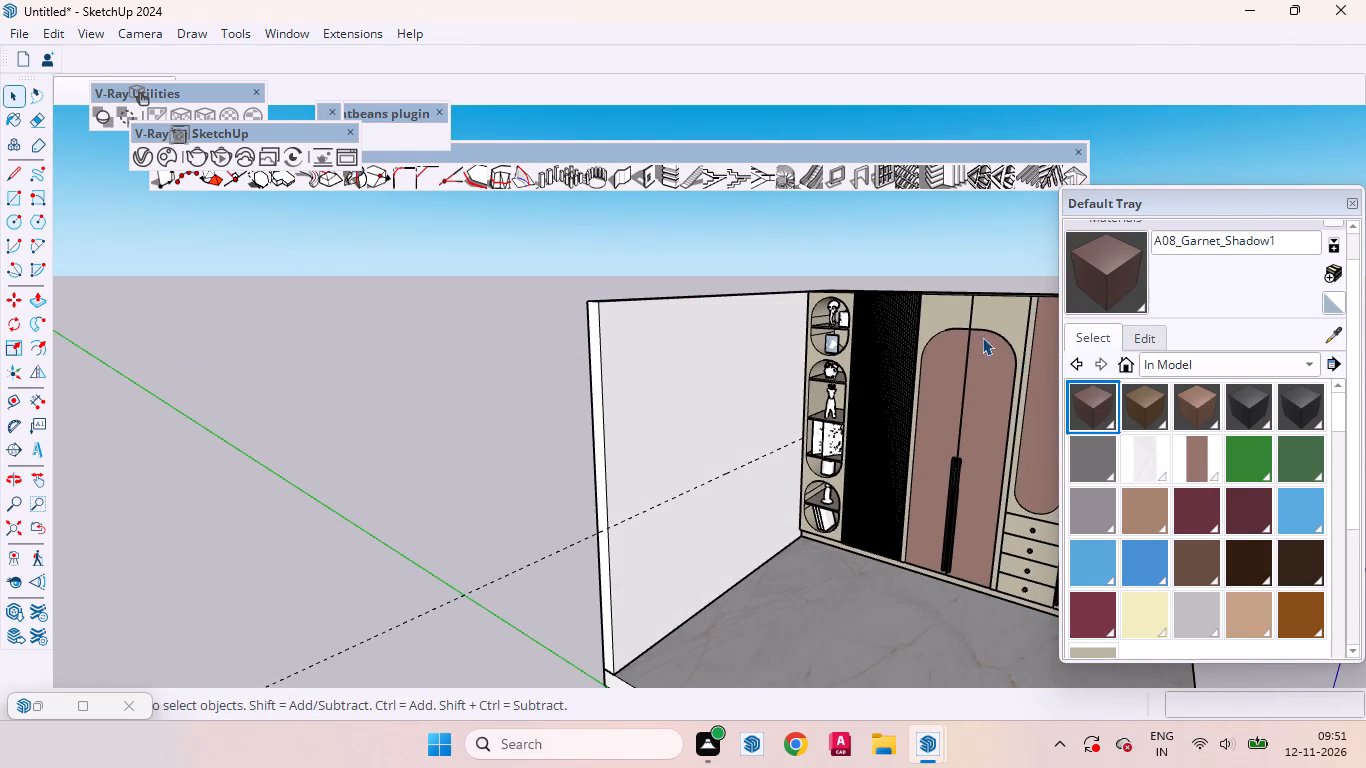
Open the Chaos Cosmos library from the V-Ray Asset Editor and show the downloaded furniture 3D models.
click(147, 156)
click(374, 147)
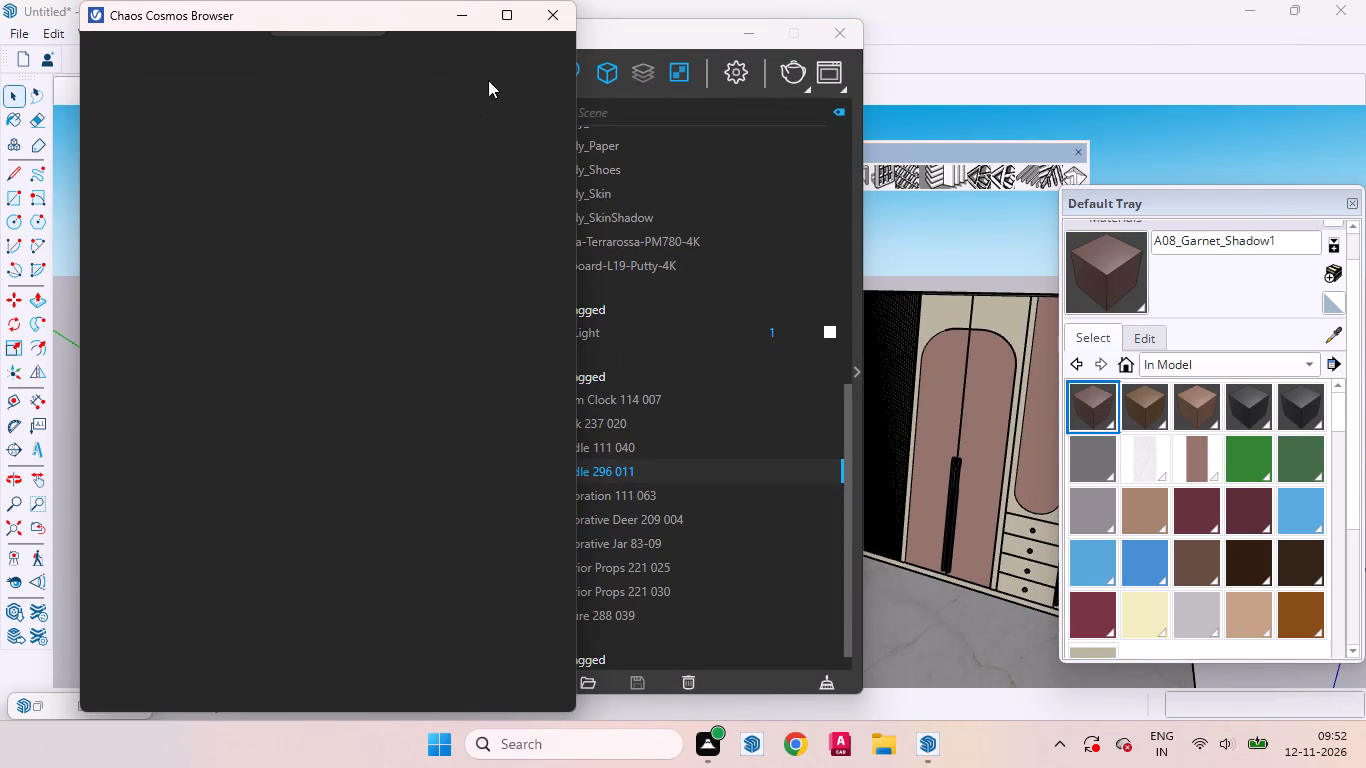
click(549, 18)
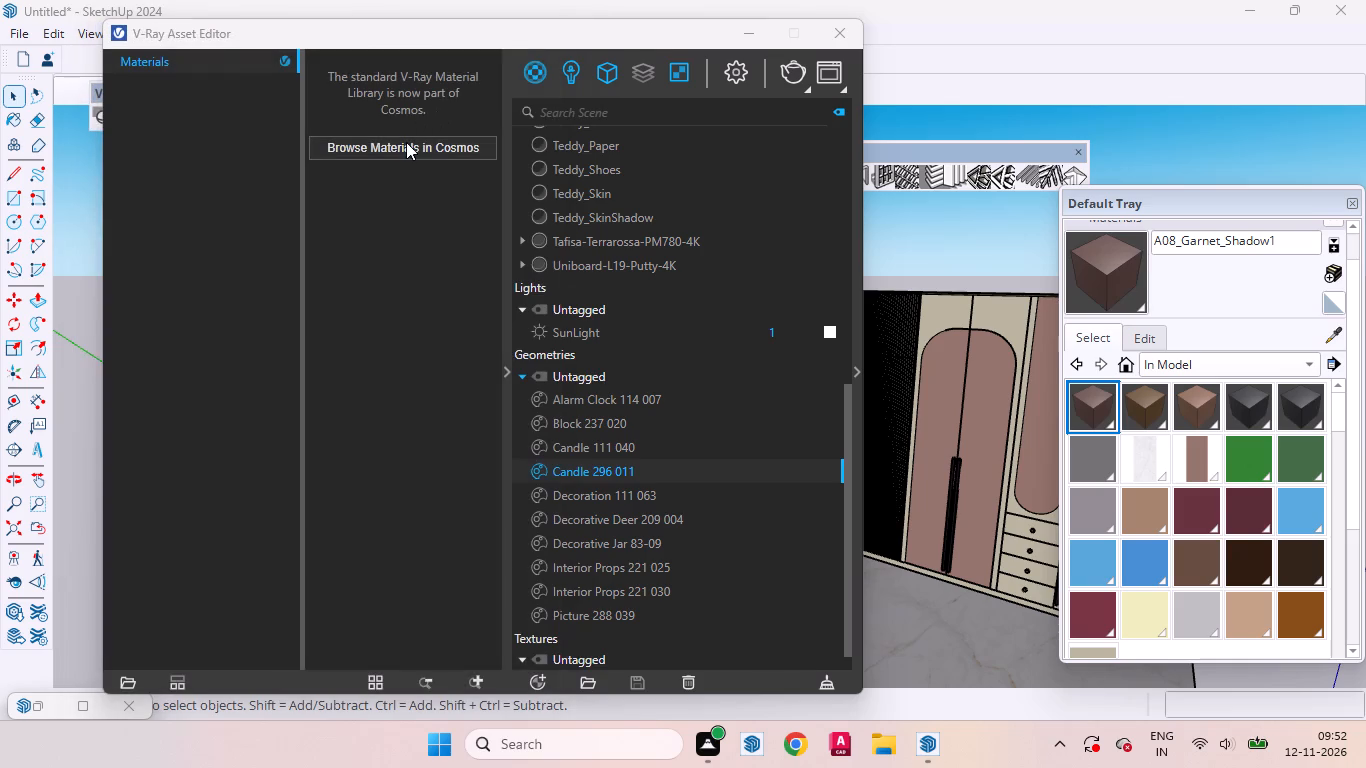
click(406, 143)
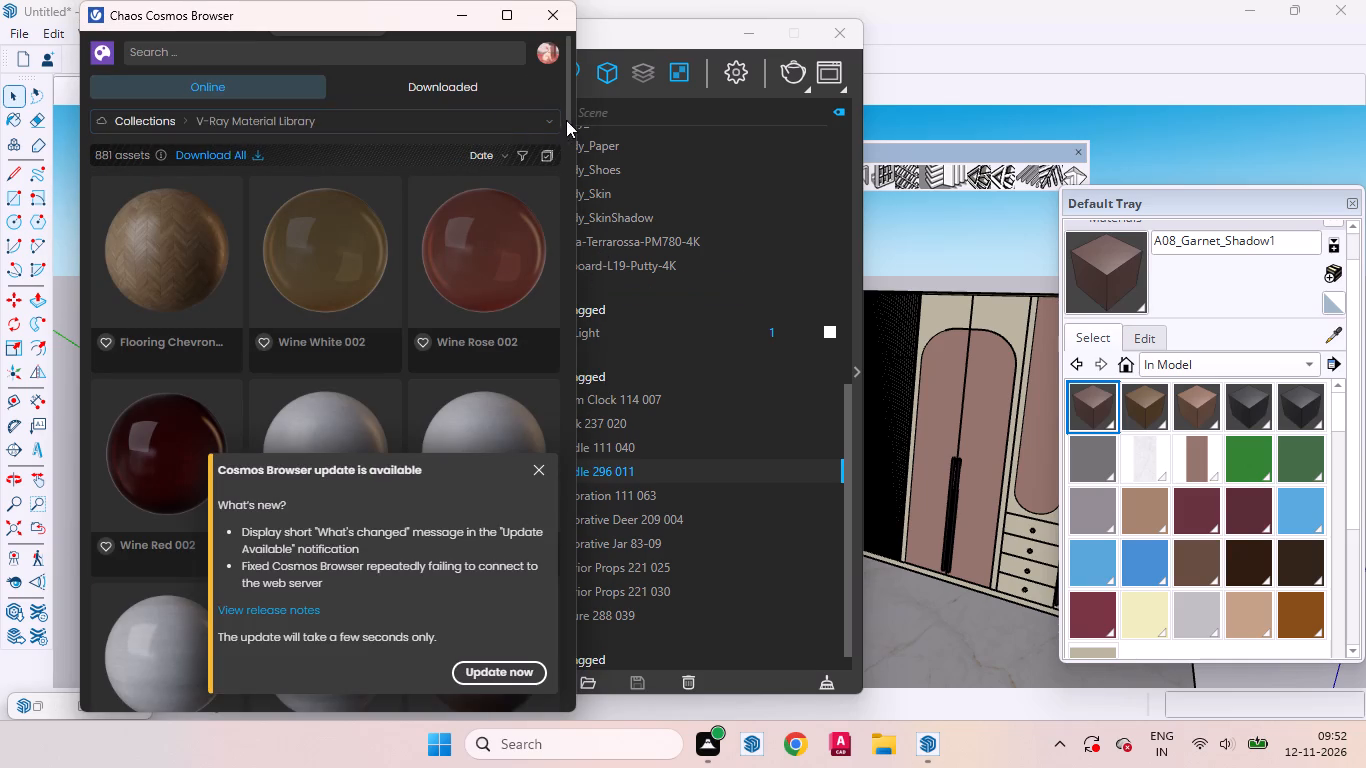
click(541, 121)
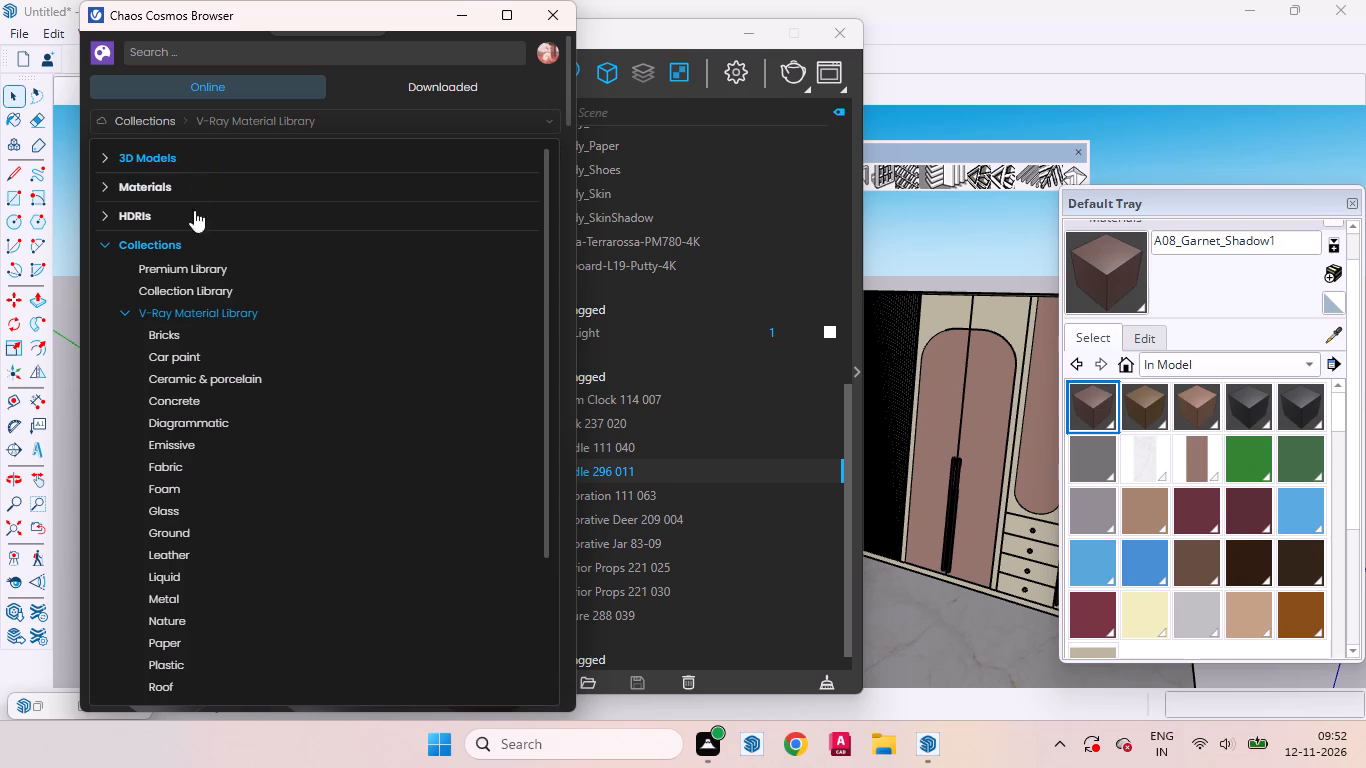
click(122, 307)
click(535, 473)
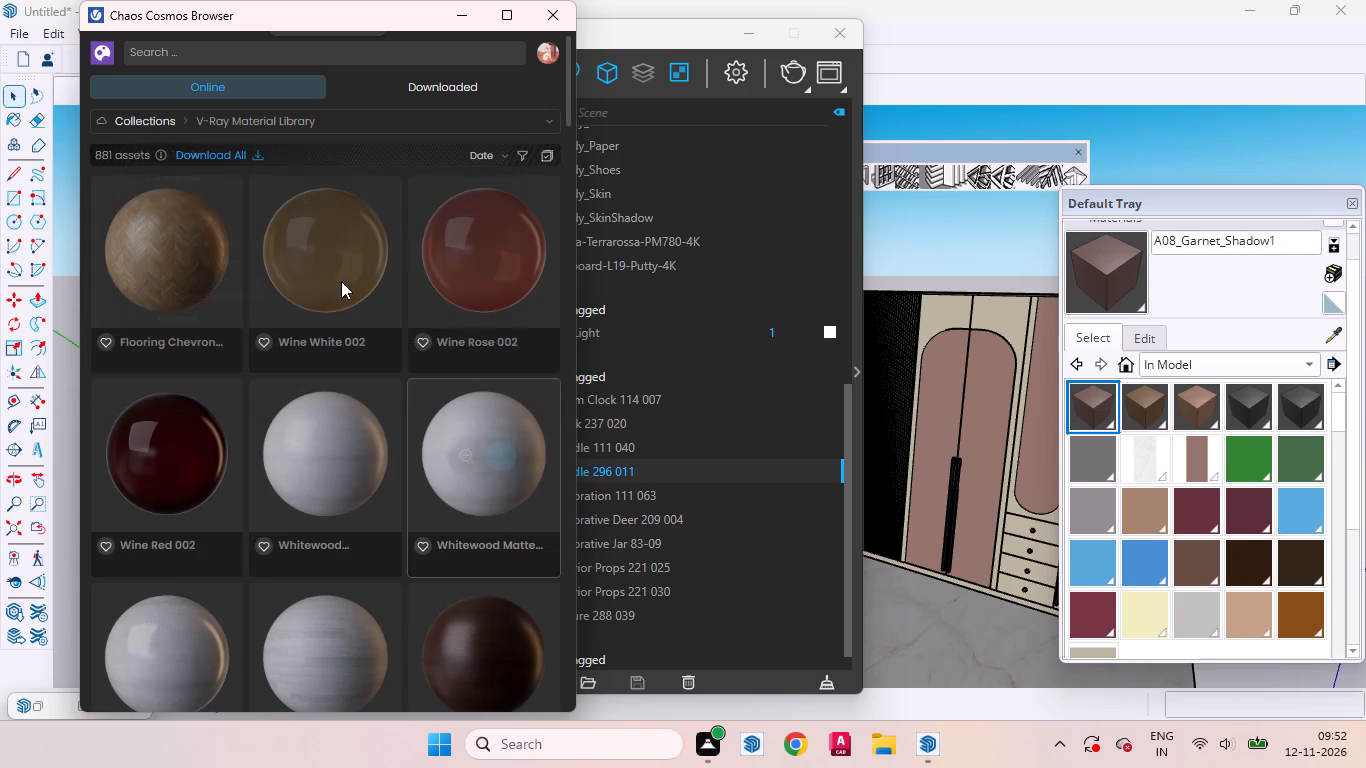
click(528, 118)
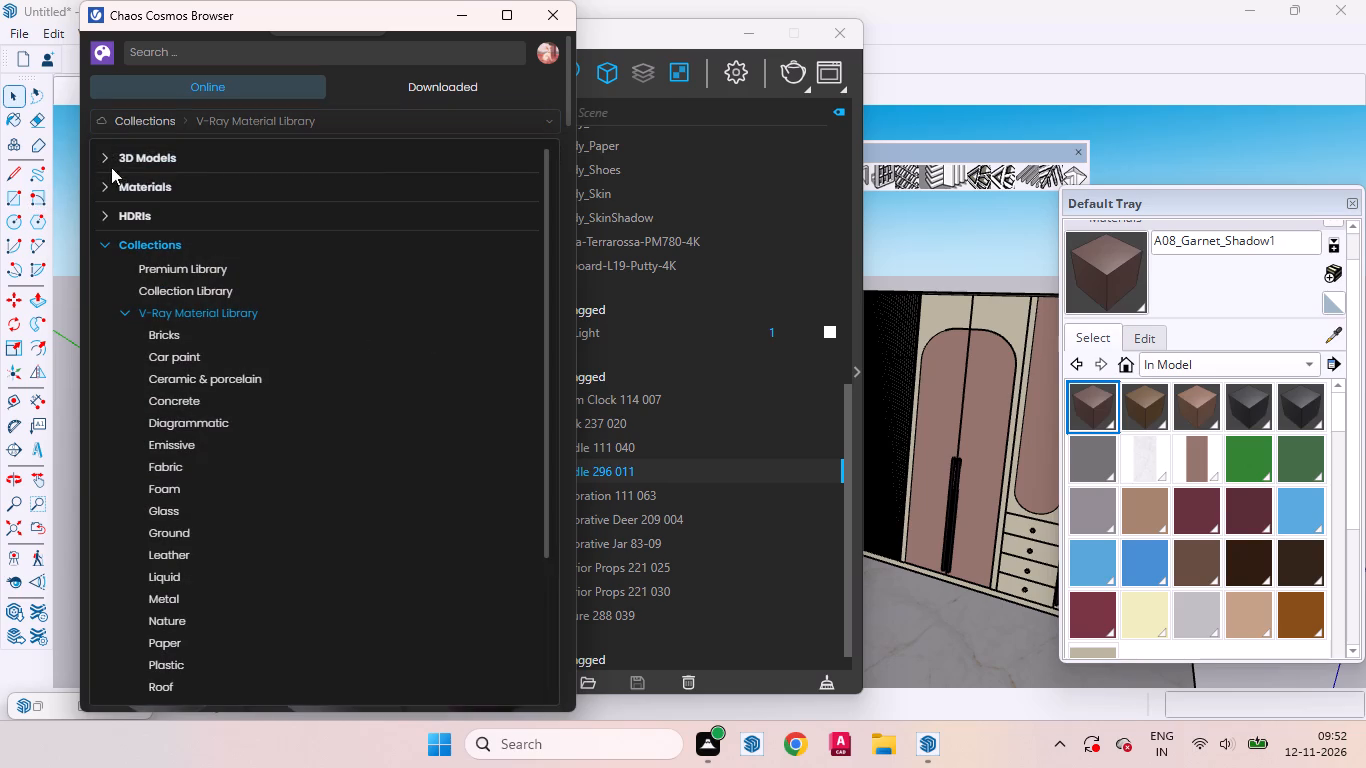
click(158, 161)
click(189, 183)
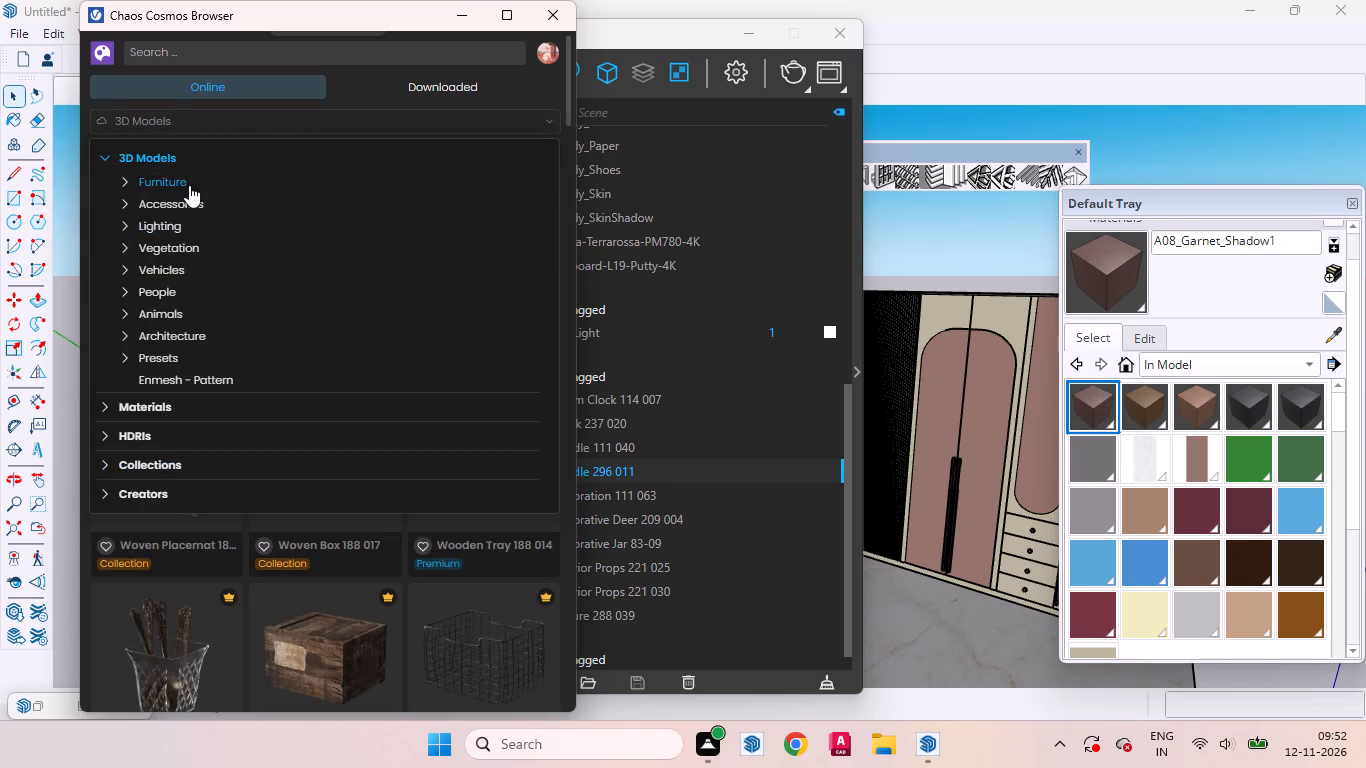
click(446, 89)
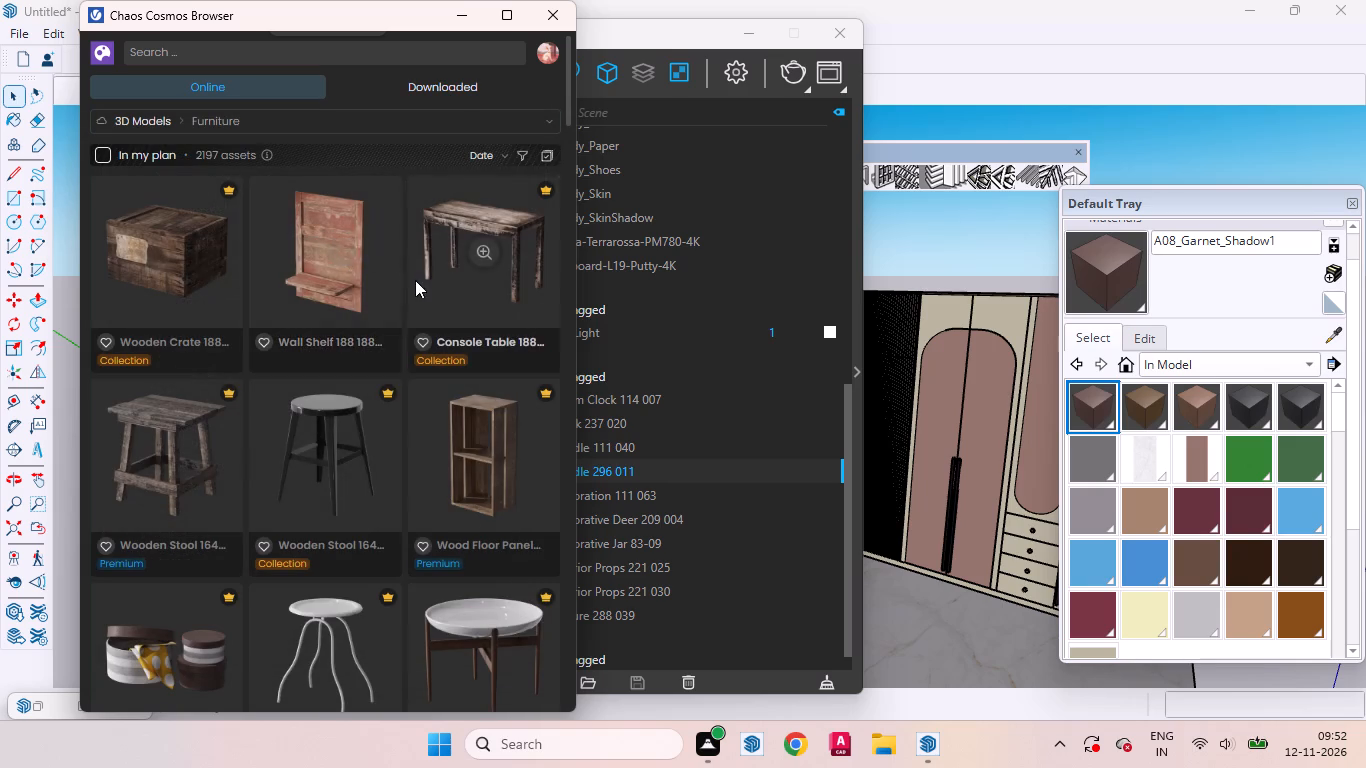
scroll(416, 299, down, 15)
scroll(382, 286, up, 3)
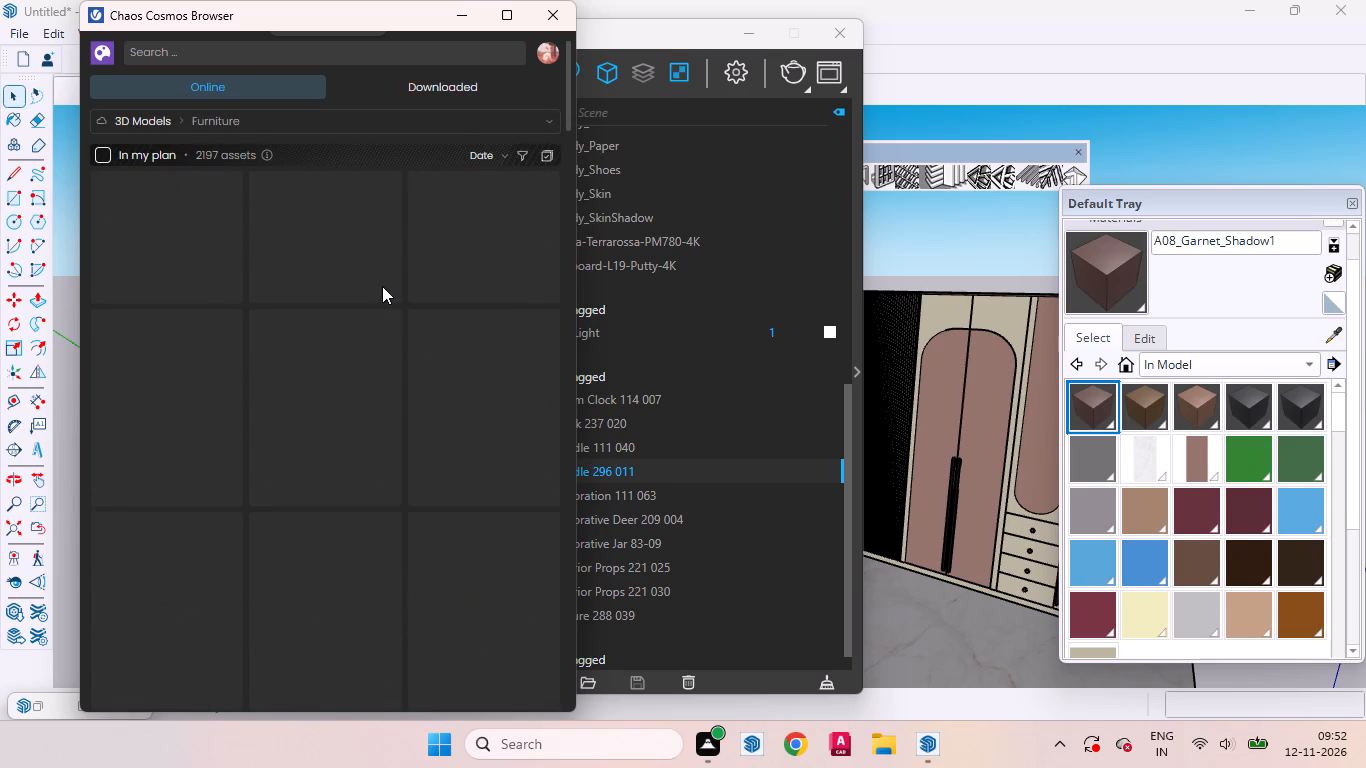
scroll(382, 286, up, 3)
scroll(390, 285, down, 10)
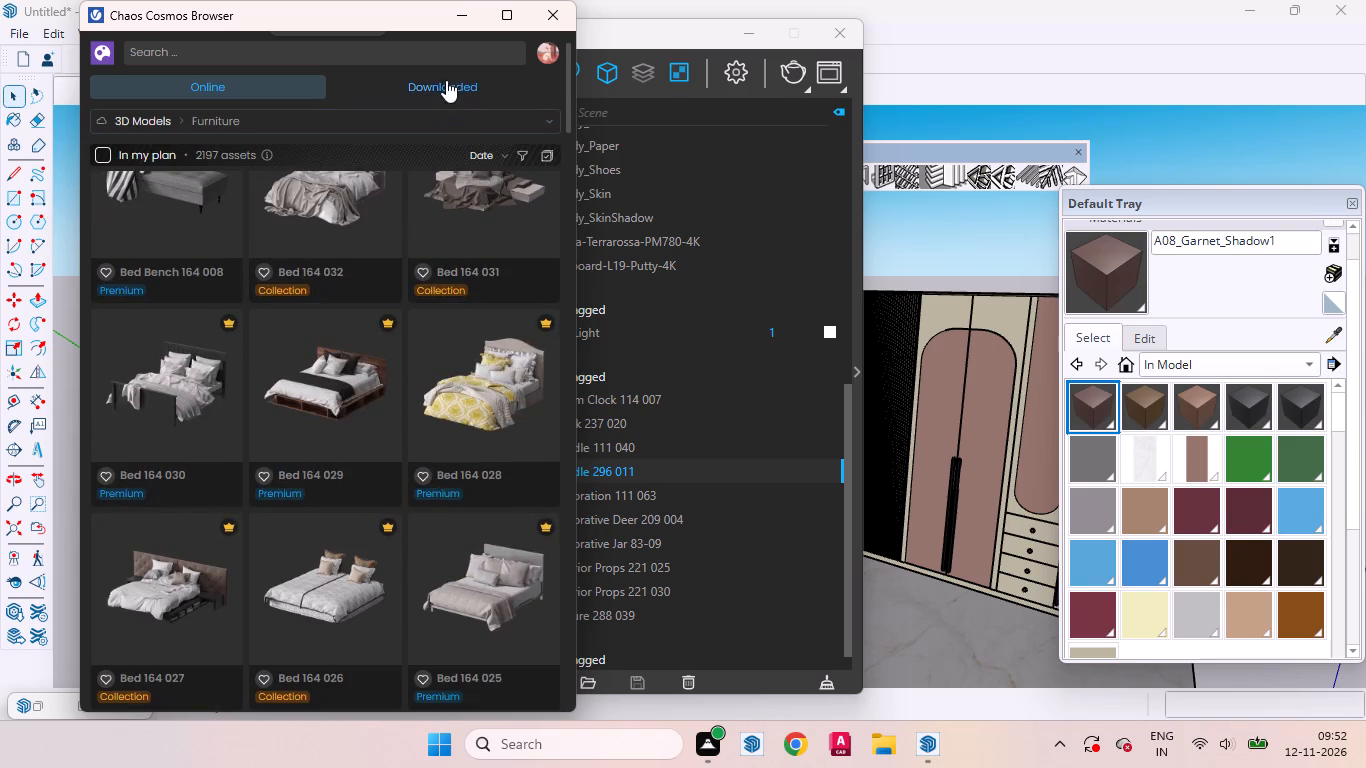
click(446, 80)
Import the downloaded Crowd Pleaser Bed and place it on the room floor with its headboard toward the white wall.
scroll(414, 335, down, 3)
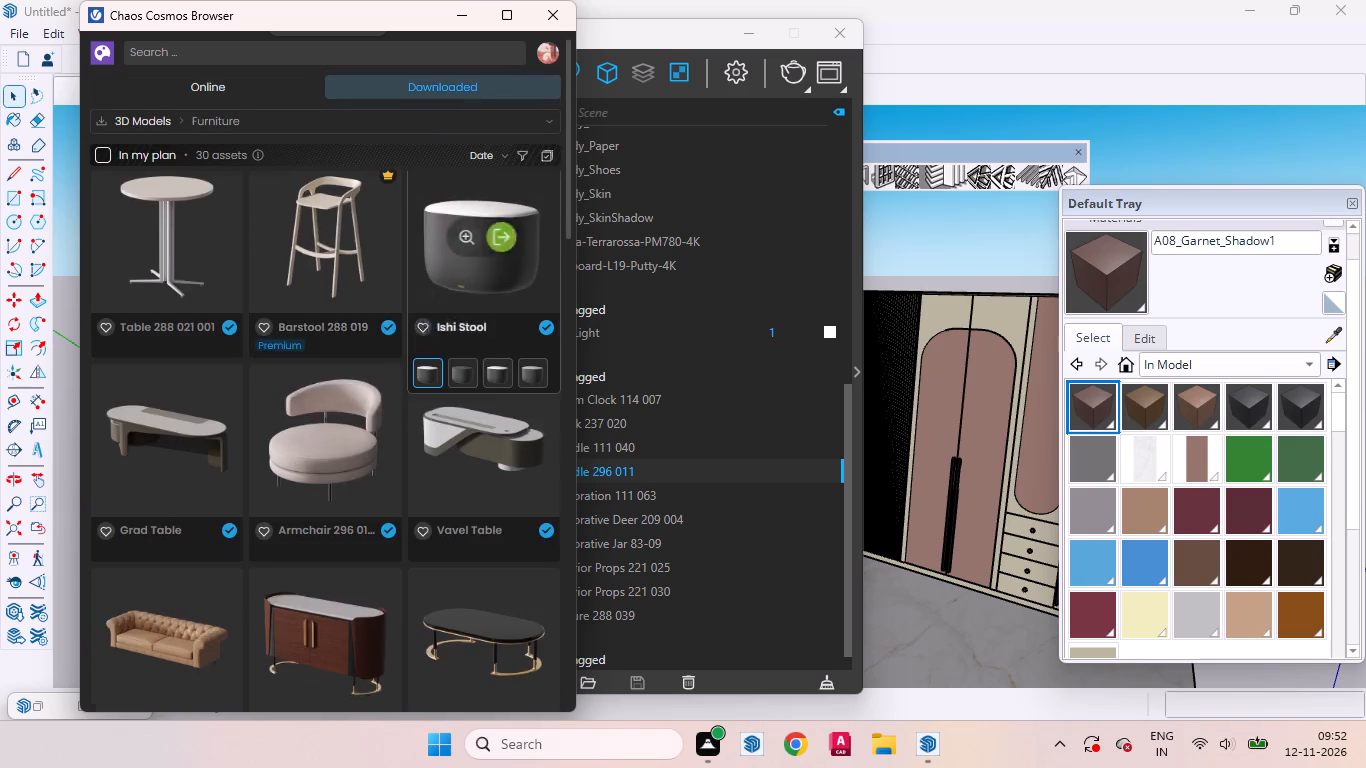
scroll(414, 339, down, 12)
scroll(417, 338, up, 1)
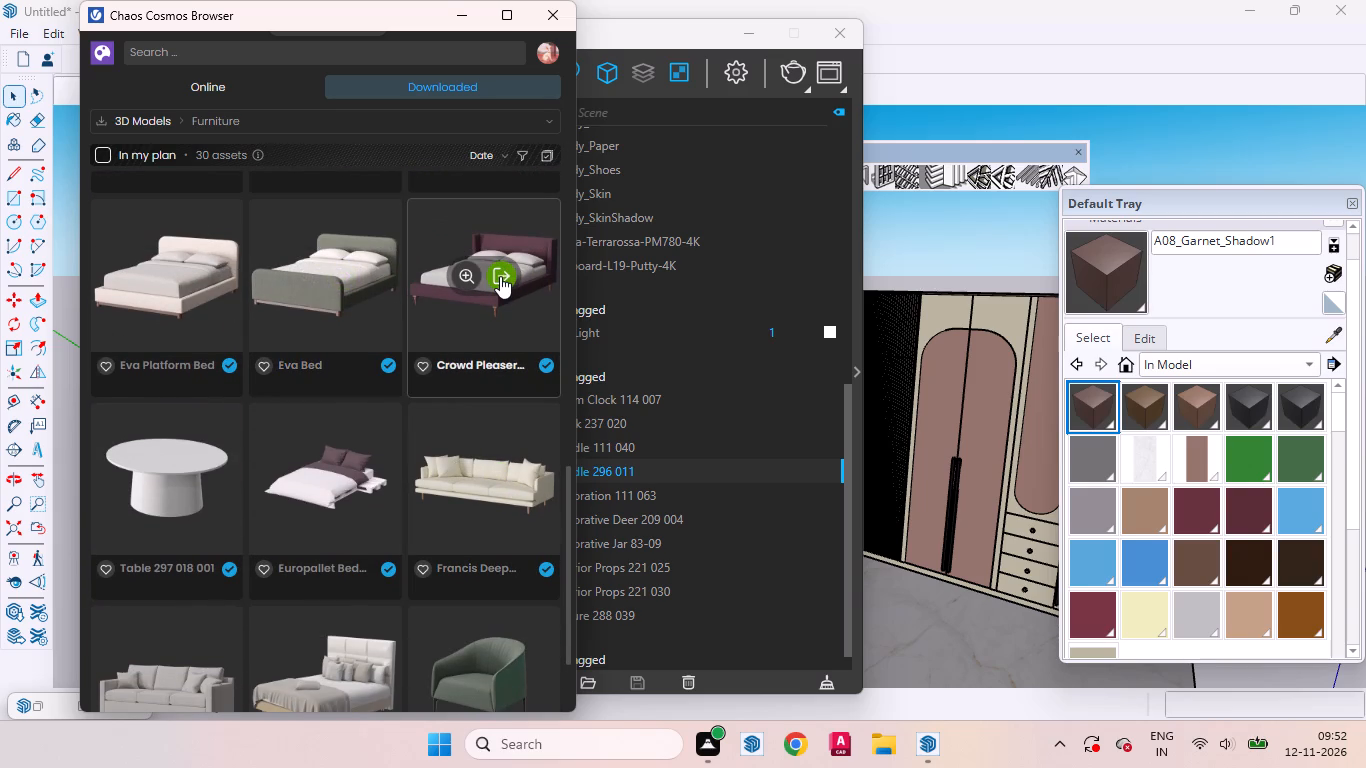
click(500, 276)
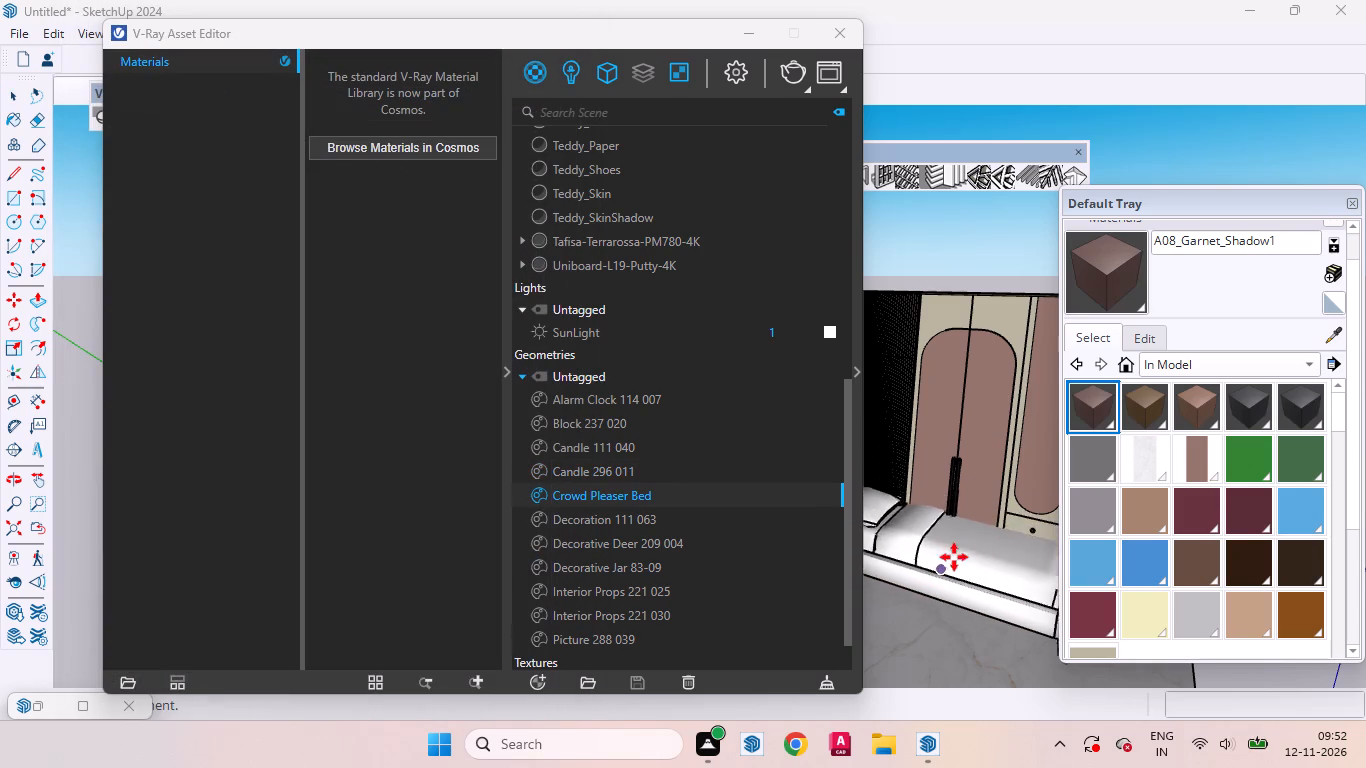
click(744, 33)
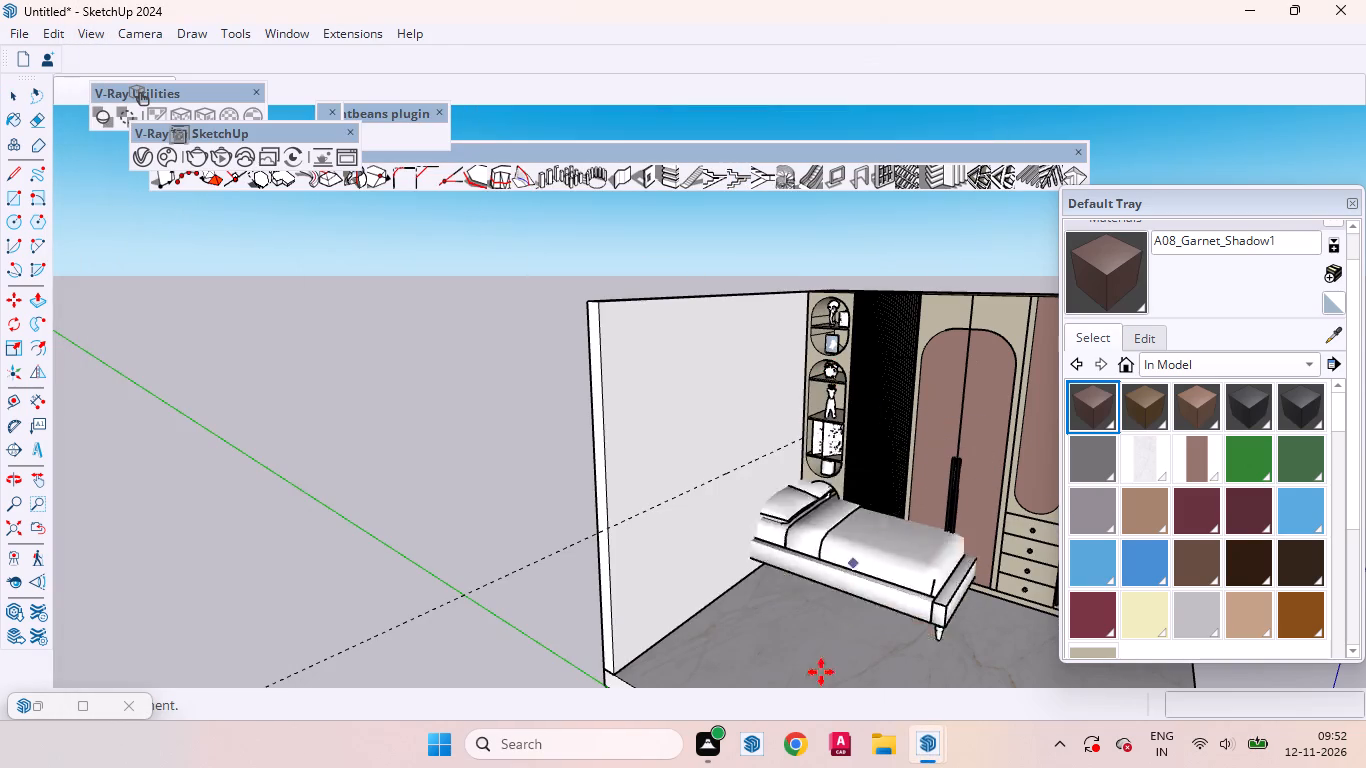
scroll(802, 671, down, 9)
middle_drag(839, 652, 583, 699)
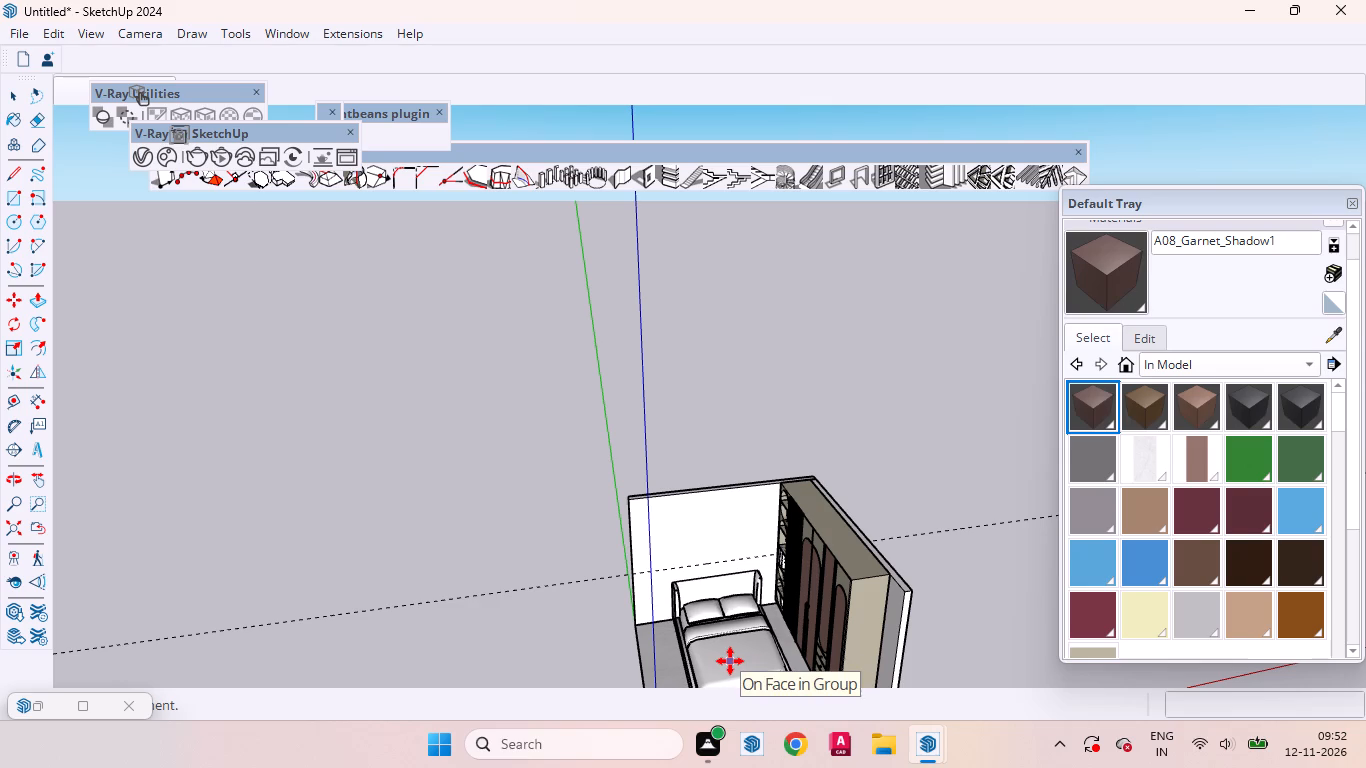
click(730, 661)
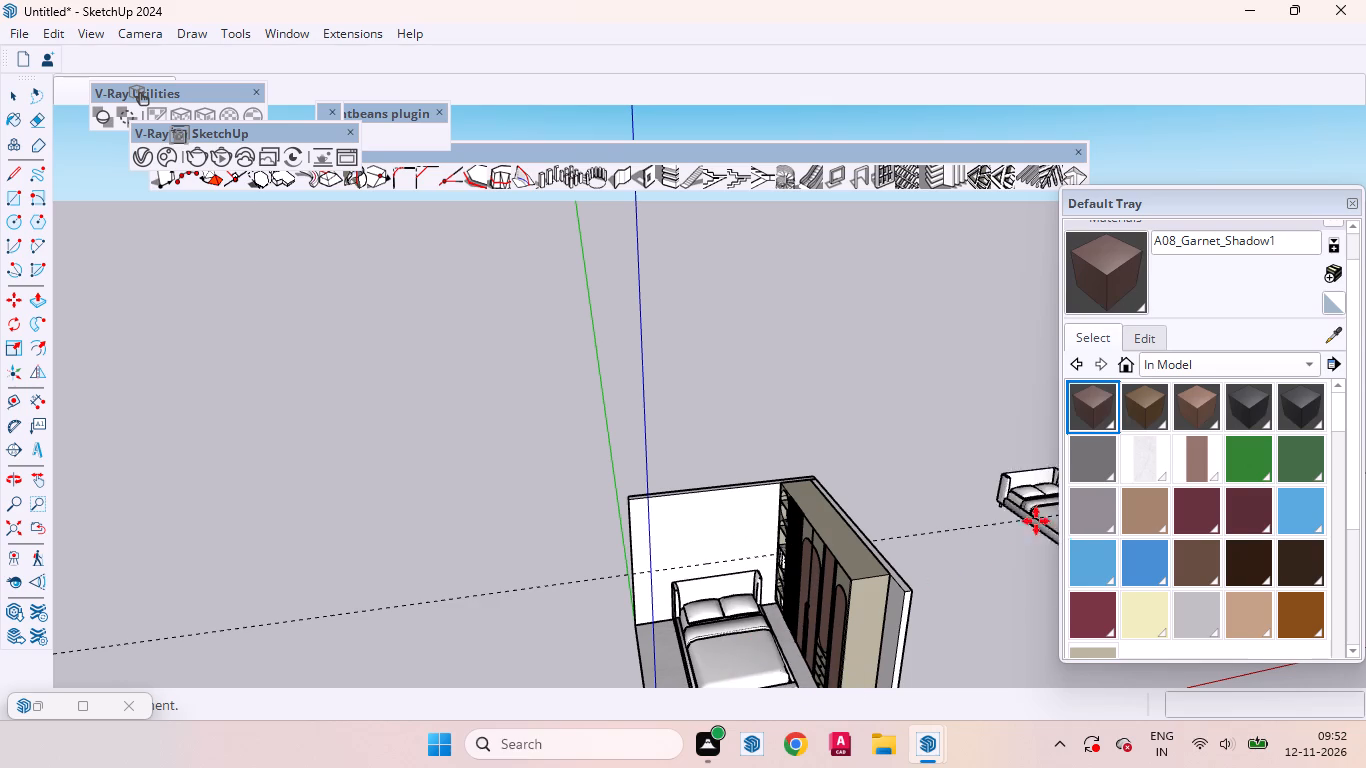
key(space)
Place a guide line on the floor parallel to the wardrobe front, 24" from its bottom edge.
scroll(859, 338, down, 7)
scroll(866, 553, up, 10)
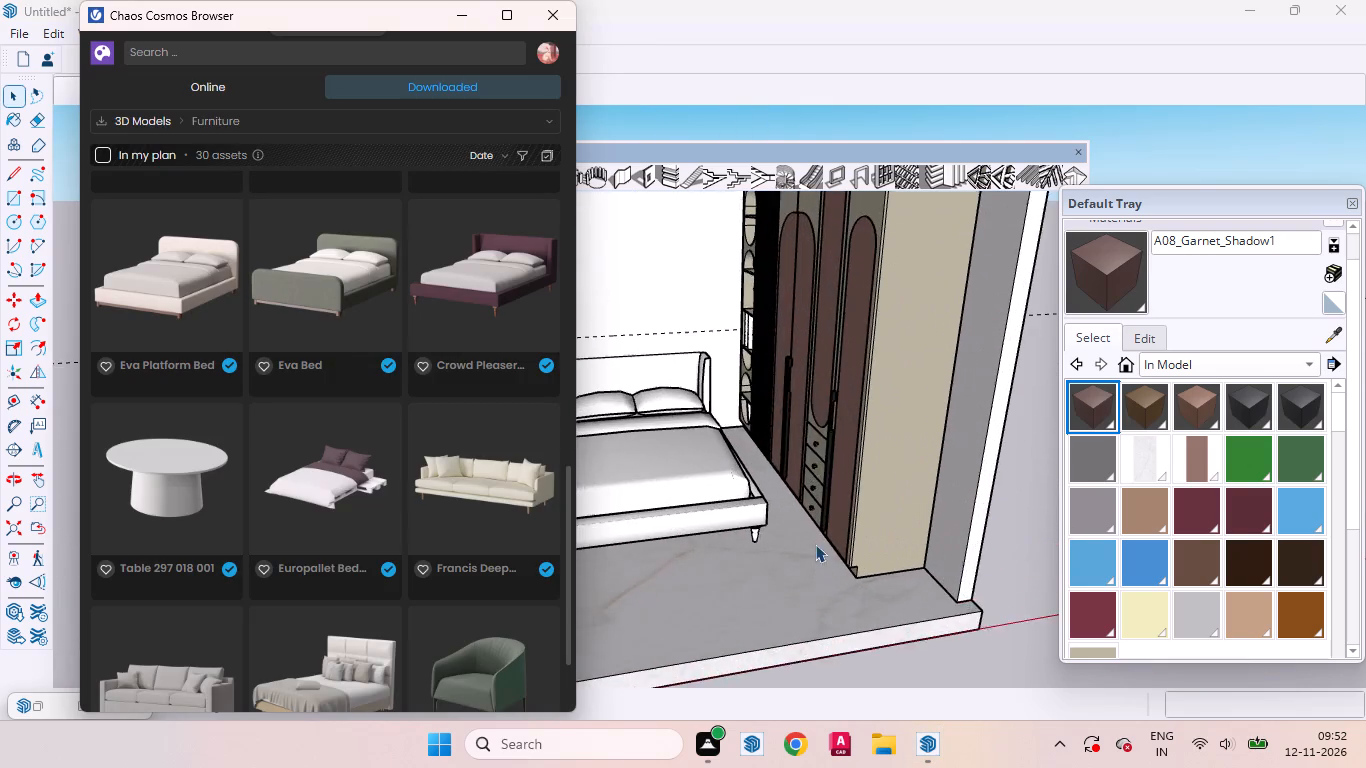
scroll(815, 544, up, 4)
middle_drag(810, 578, 753, 529)
key(t)
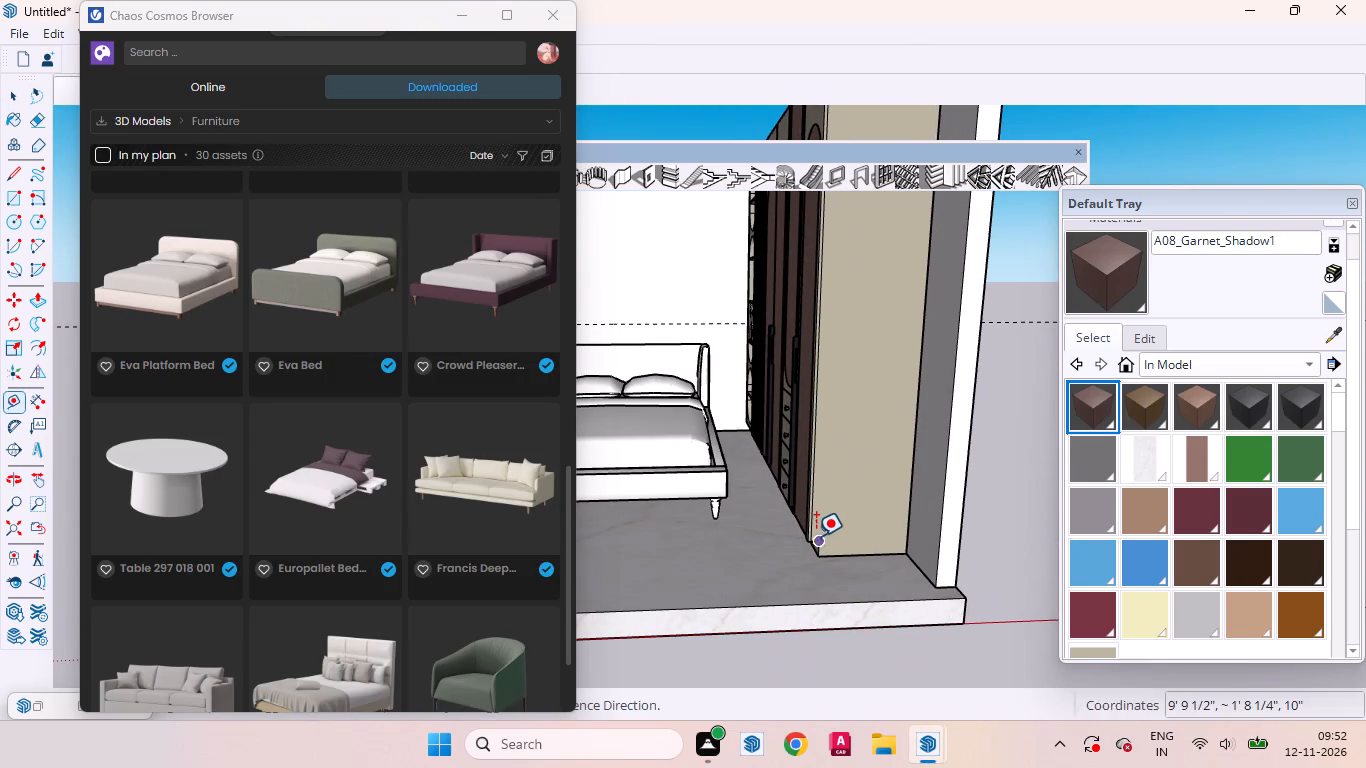
scroll(816, 536, up, 9)
middle_drag(794, 582, 926, 553)
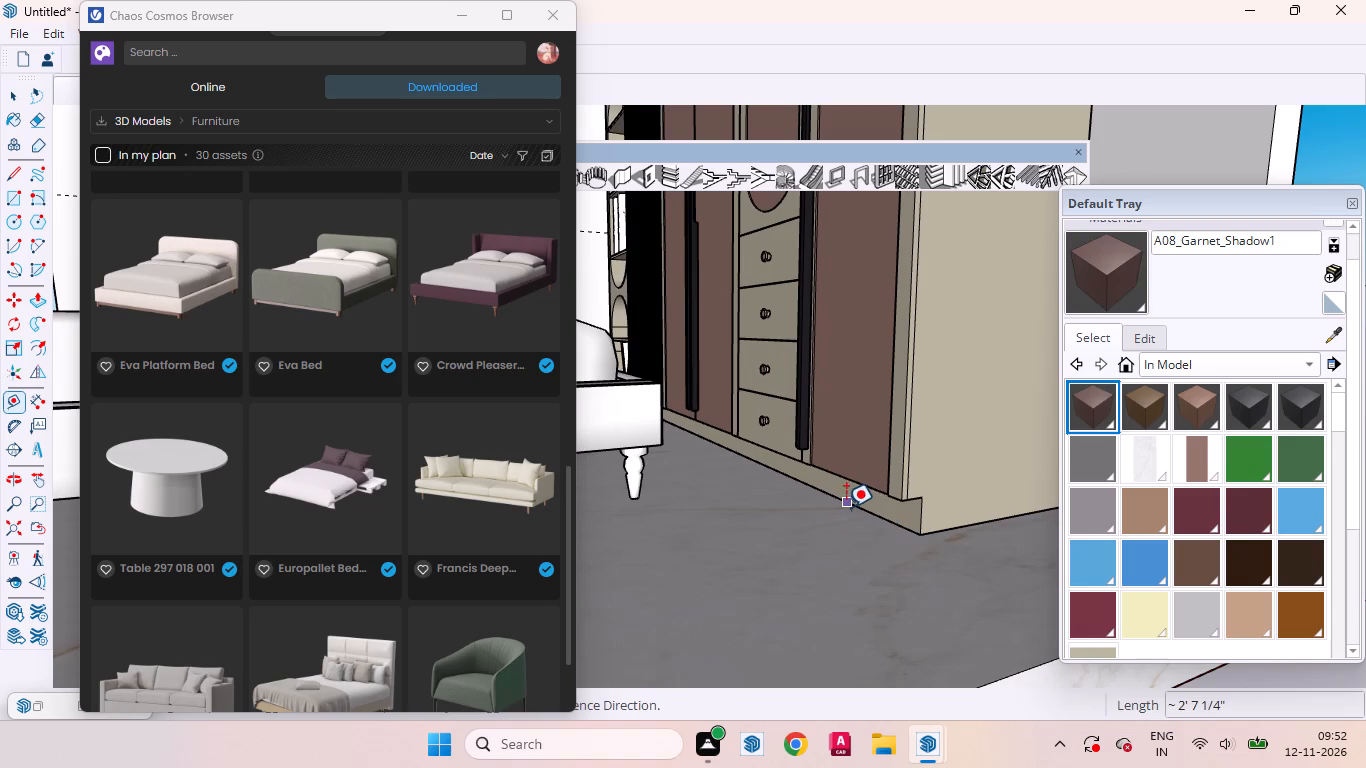
click(846, 507)
text(24)
key(Return)
key(space)
Move the bed sideways so the foot-end corner nearest the wardrobe meets the floor guide line.
scroll(809, 537, down, 8)
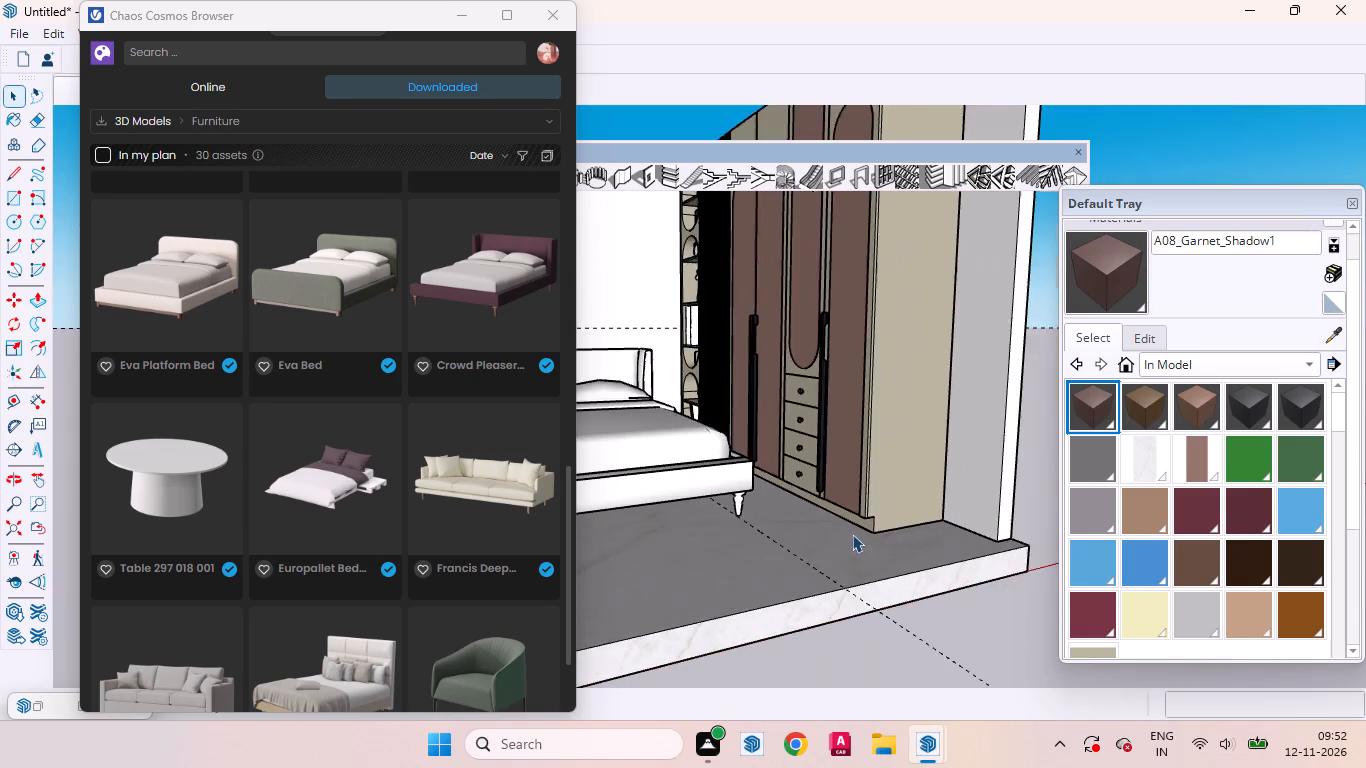
scroll(852, 534, down, 6)
middle_drag(843, 561, 719, 528)
scroll(808, 529, down, 4)
scroll(683, 495, up, 2)
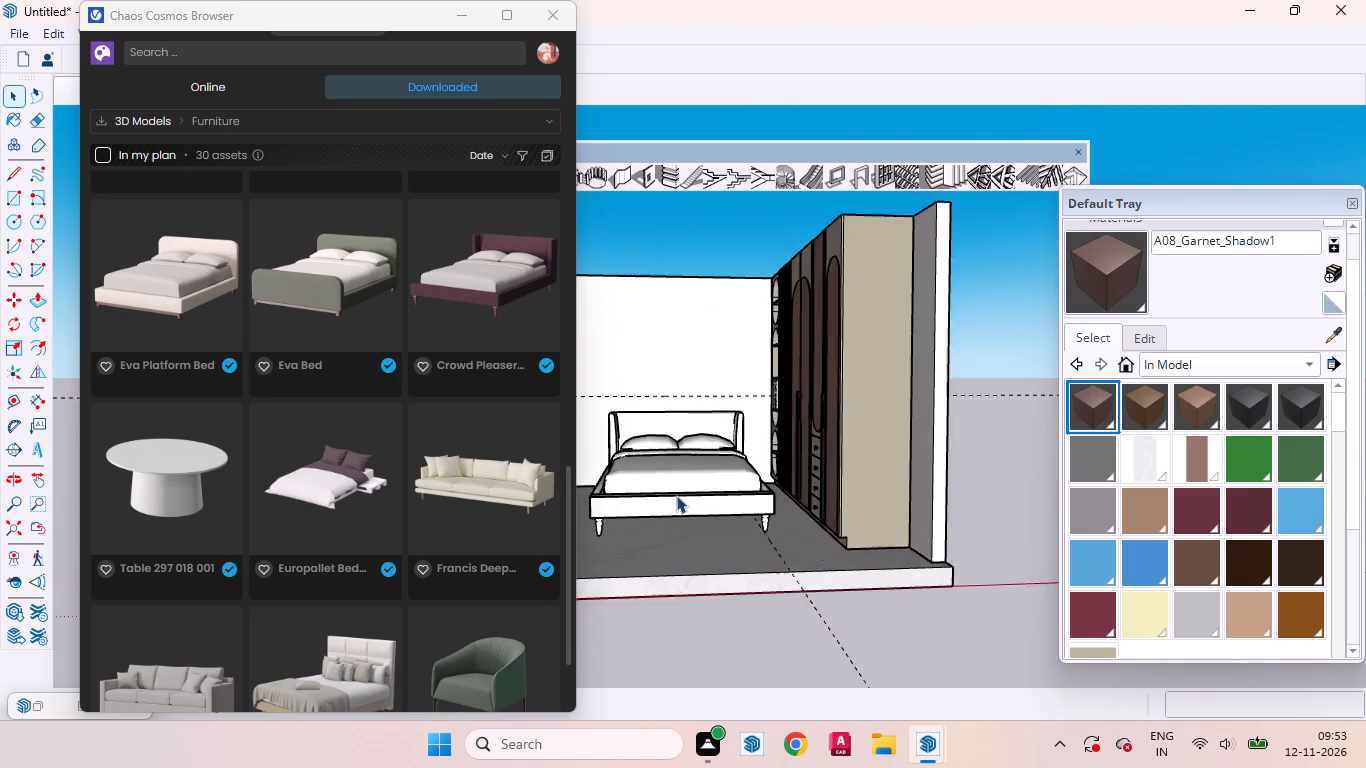
scroll(676, 495, up, 6)
click(695, 500)
middle_drag(754, 507, 700, 476)
scroll(748, 492, up, 11)
middle_drag(777, 557, 752, 517)
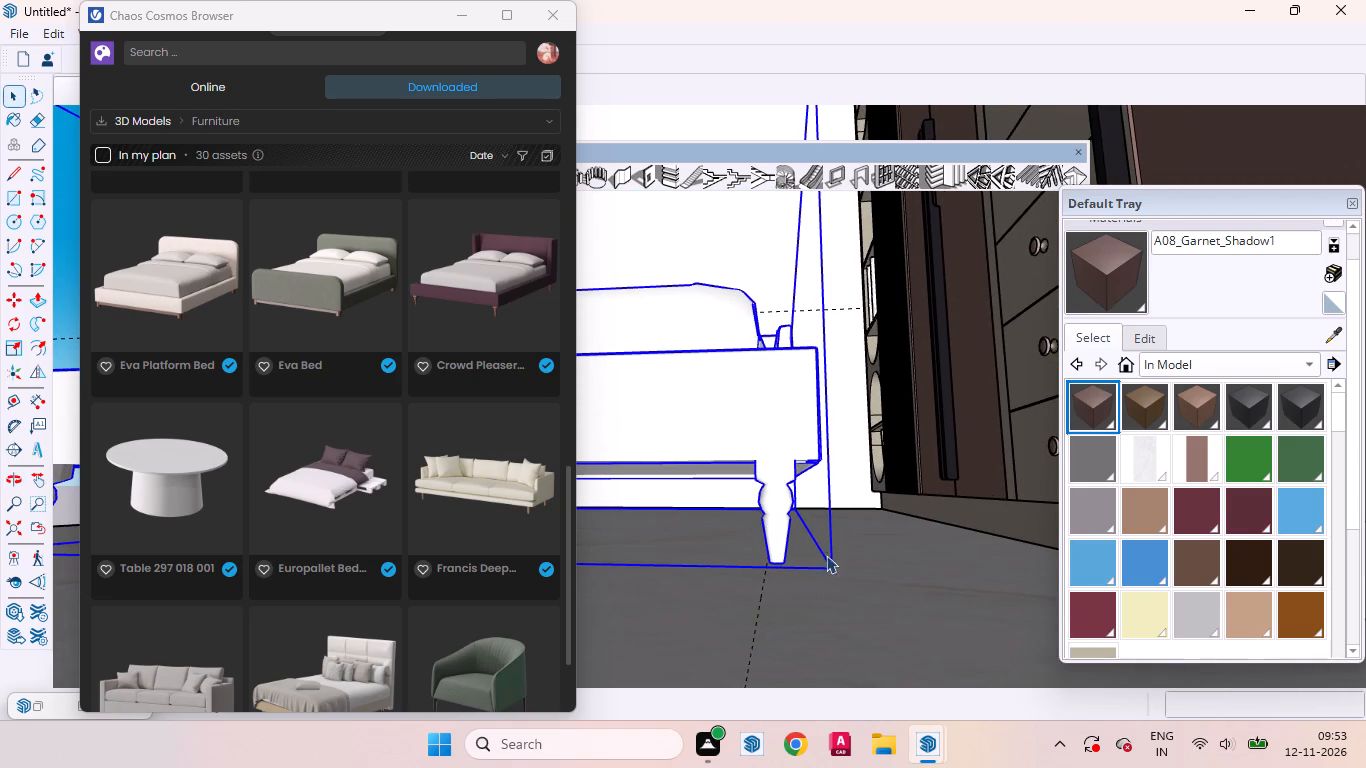
key(m)
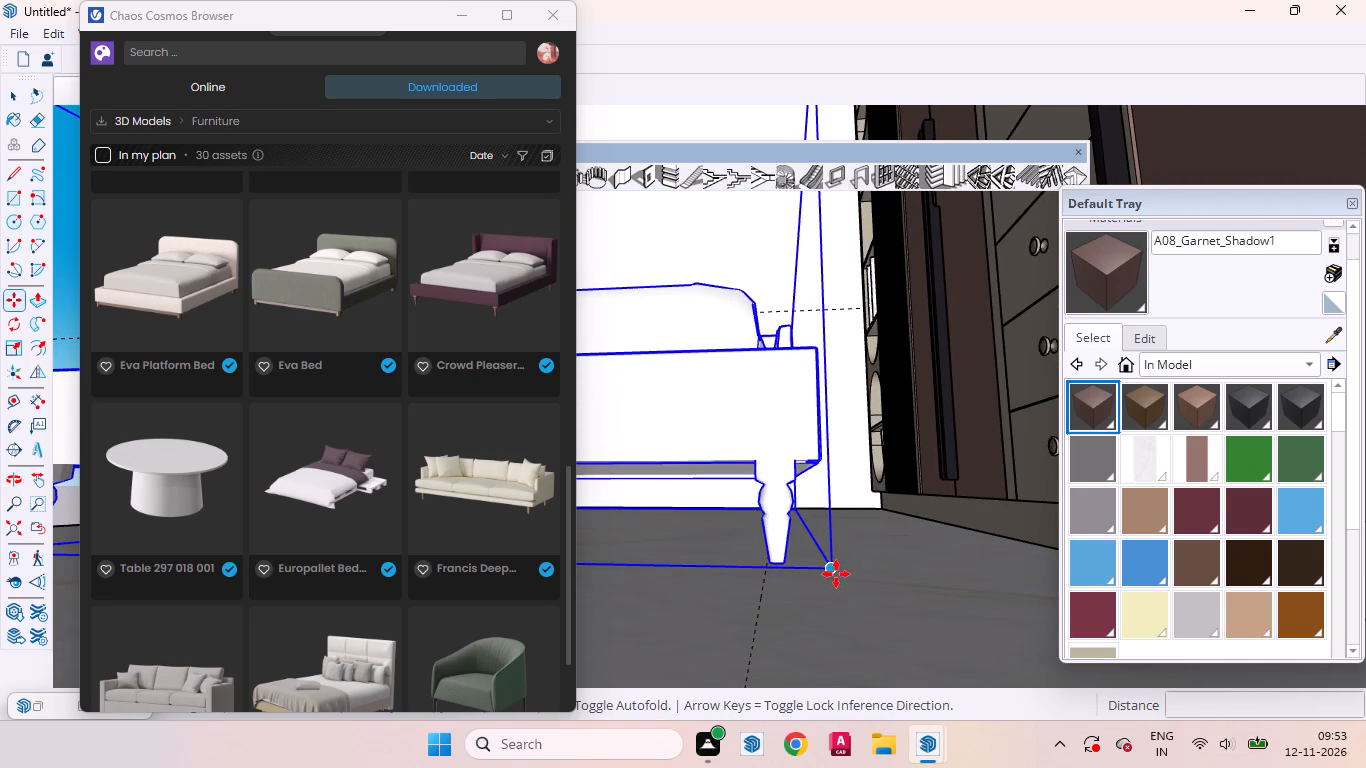
middle_drag(822, 573, 802, 566)
click(822, 563)
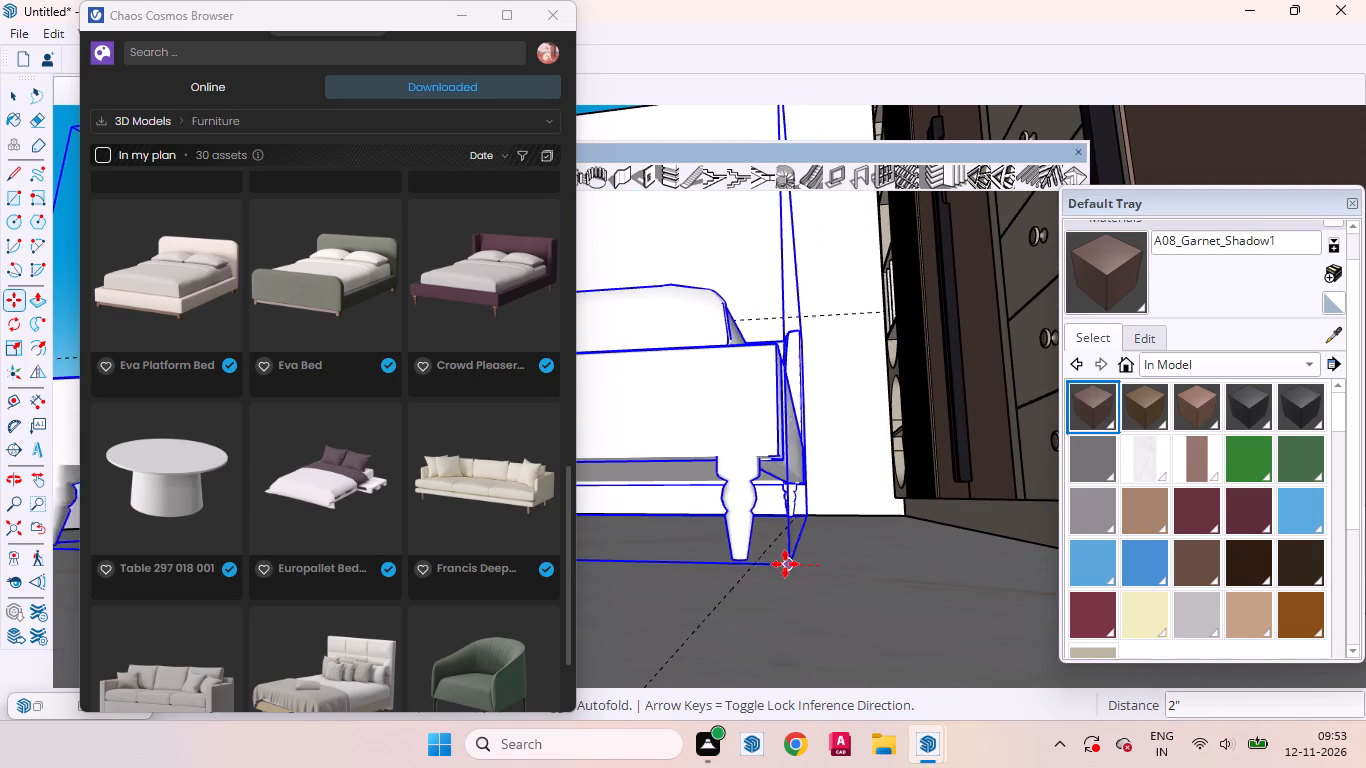
click(757, 564)
key(space)
Move the bed about 3 1/4" toward the white wall, bringing the headboard closer to it, and deselect it.
scroll(893, 586, down, 6)
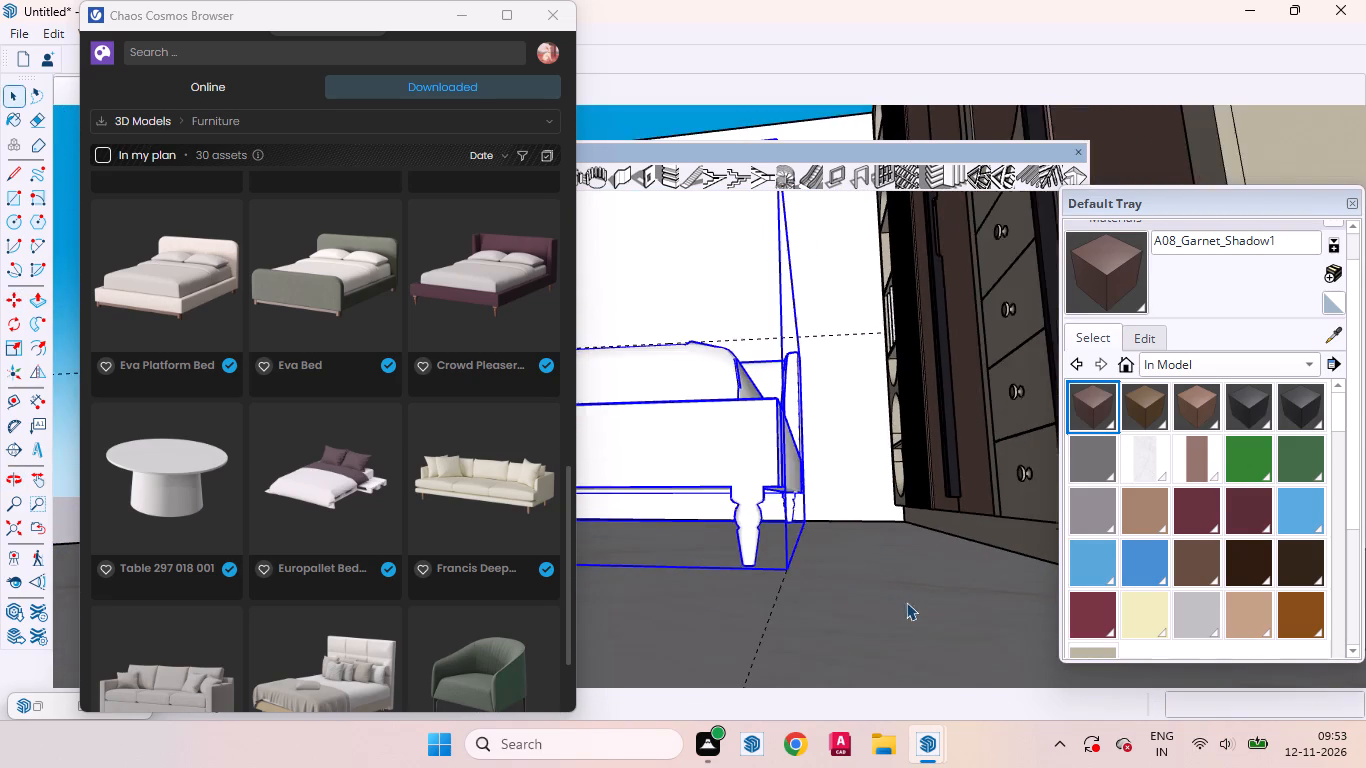
scroll(906, 602, down, 20)
scroll(906, 602, down, 5)
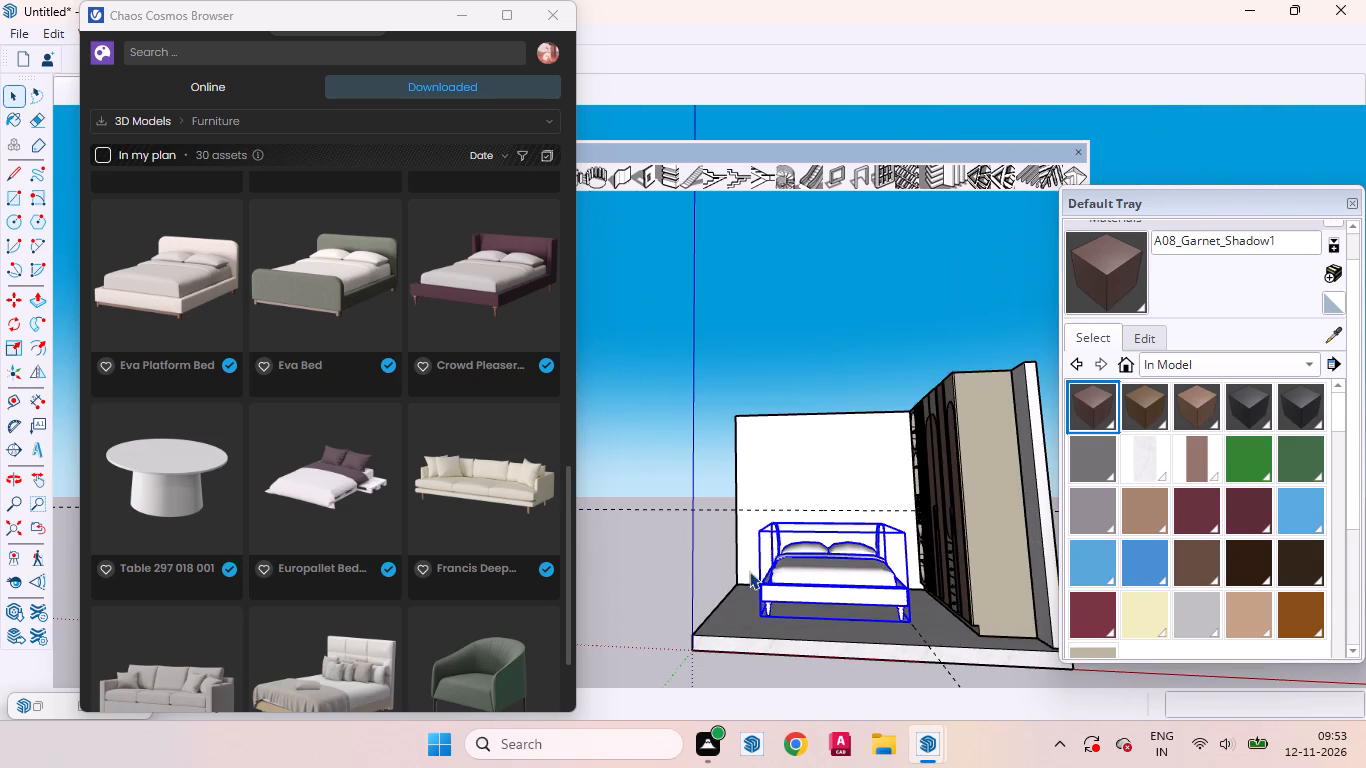
middle_drag(1052, 589, 1365, 630)
scroll(967, 595, up, 5)
middle_drag(697, 582, 755, 585)
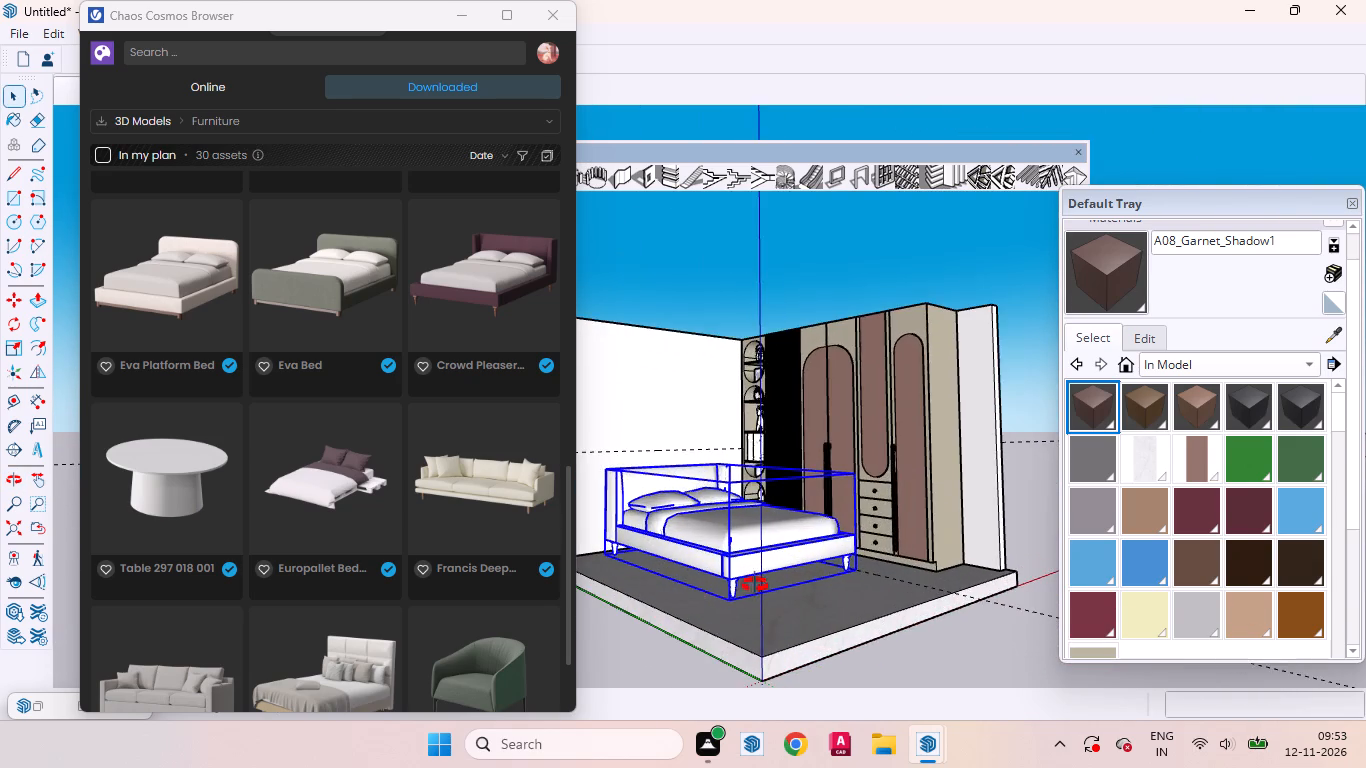
middle_drag(755, 585, 1016, 608)
scroll(760, 558, up, 7)
middle_drag(722, 587, 769, 584)
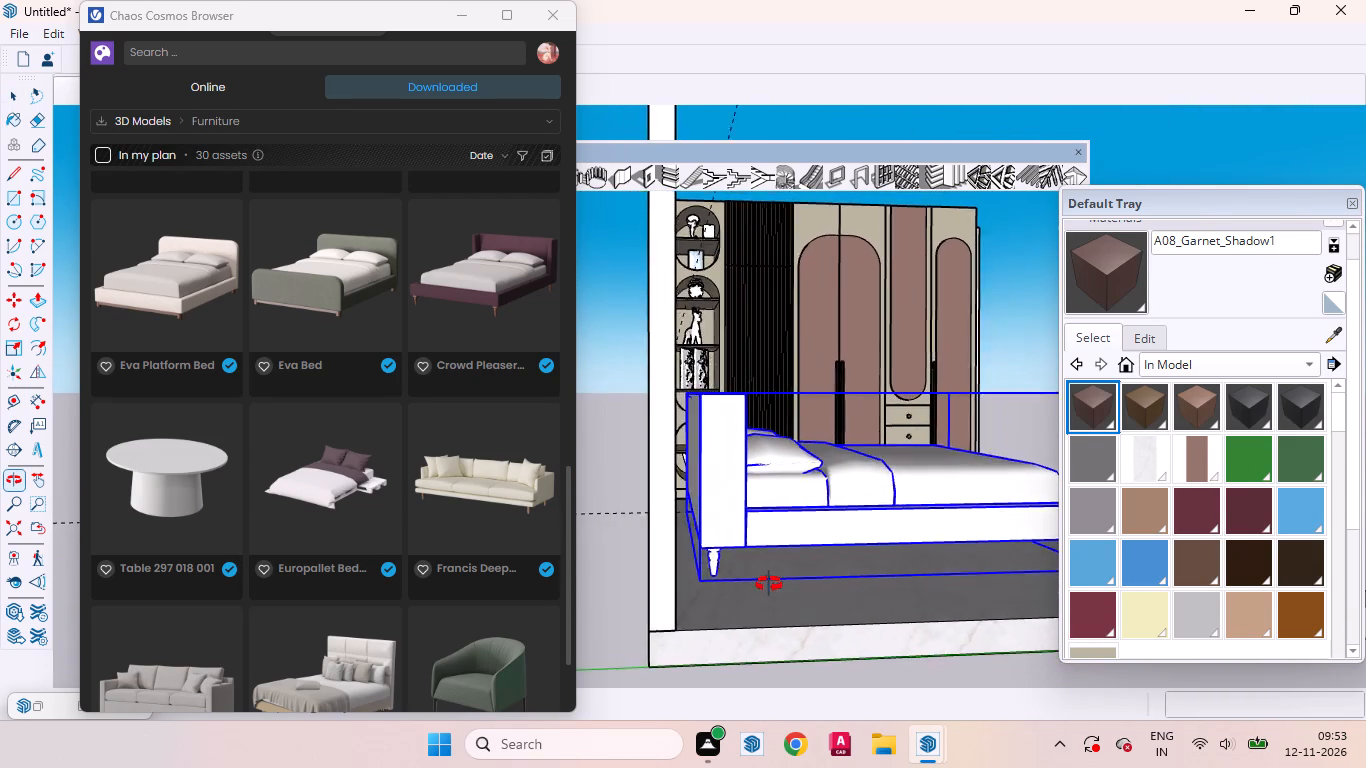
middle_drag(769, 584, 752, 585)
key(m)
scroll(759, 608, up, 2)
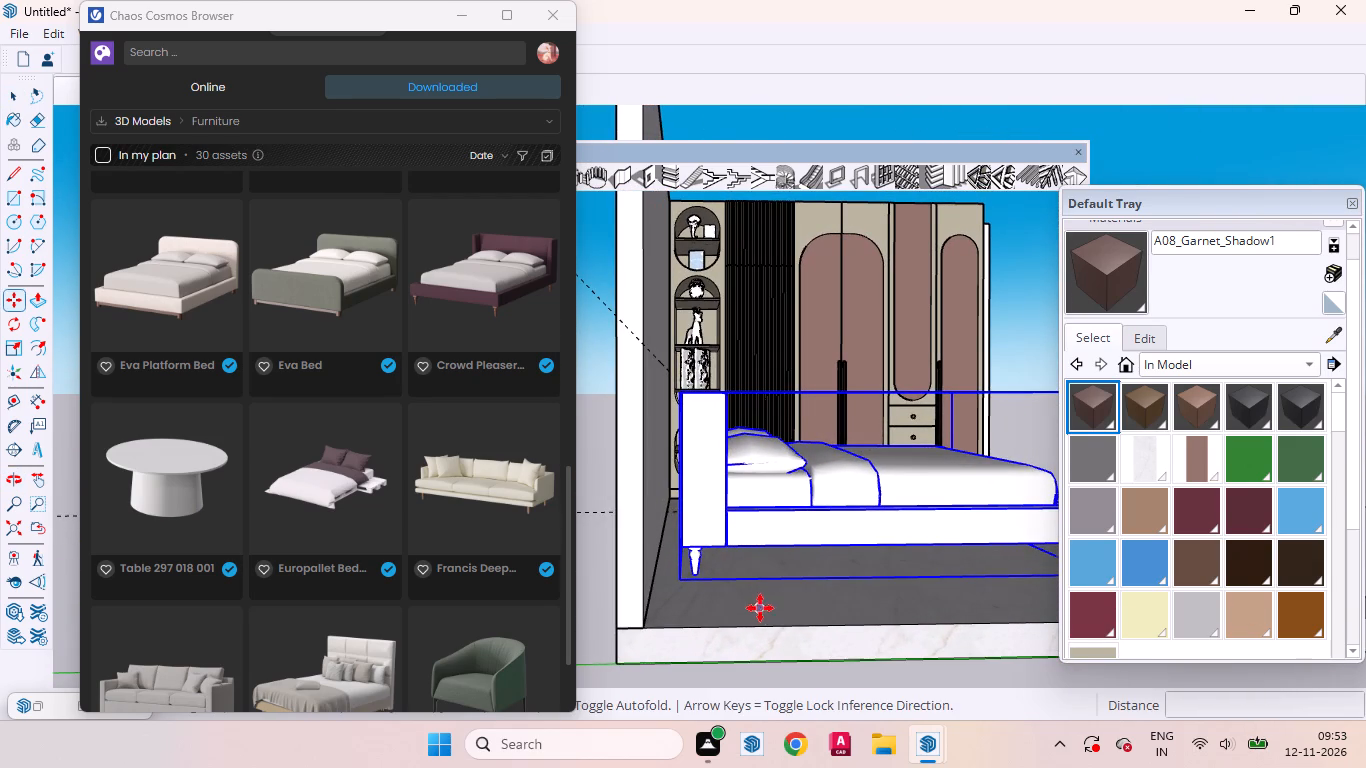
scroll(760, 608, up, 1)
click(802, 605)
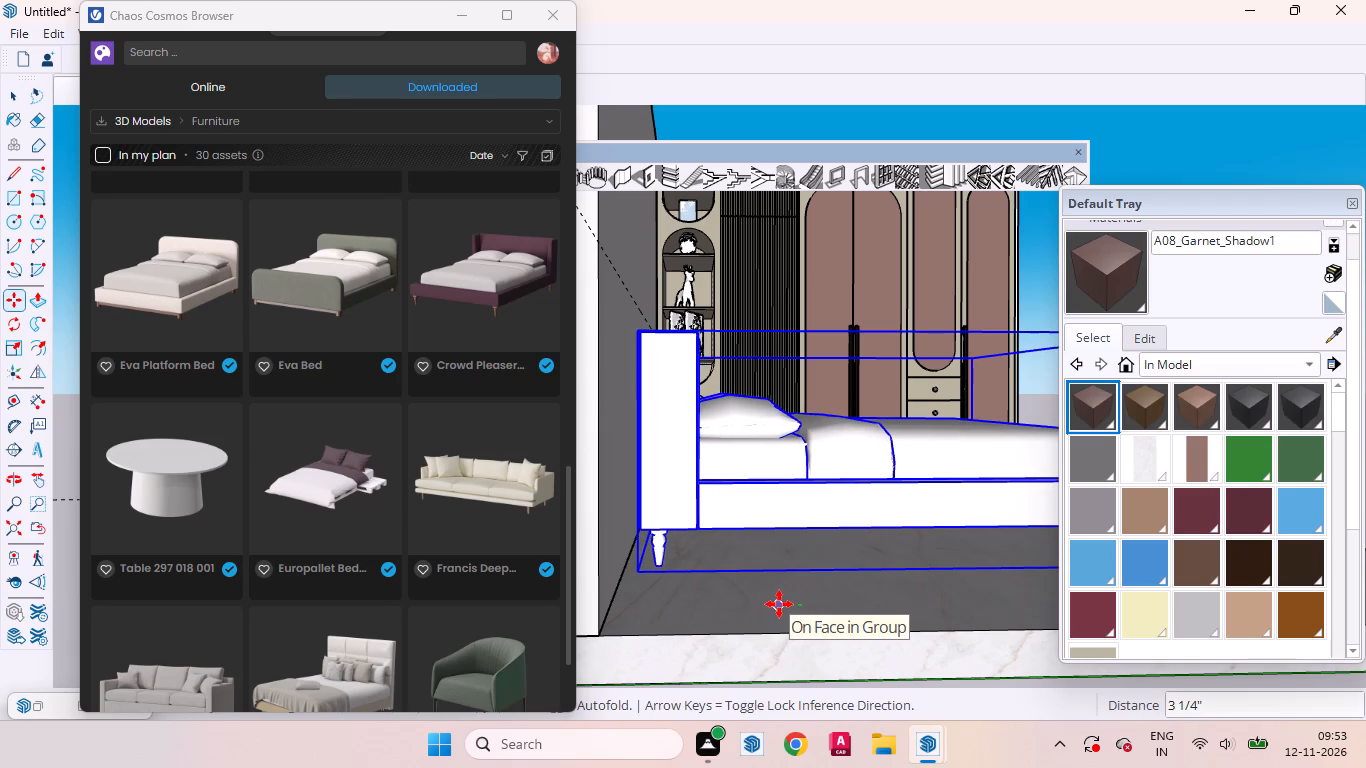
click(778, 604)
key(space)
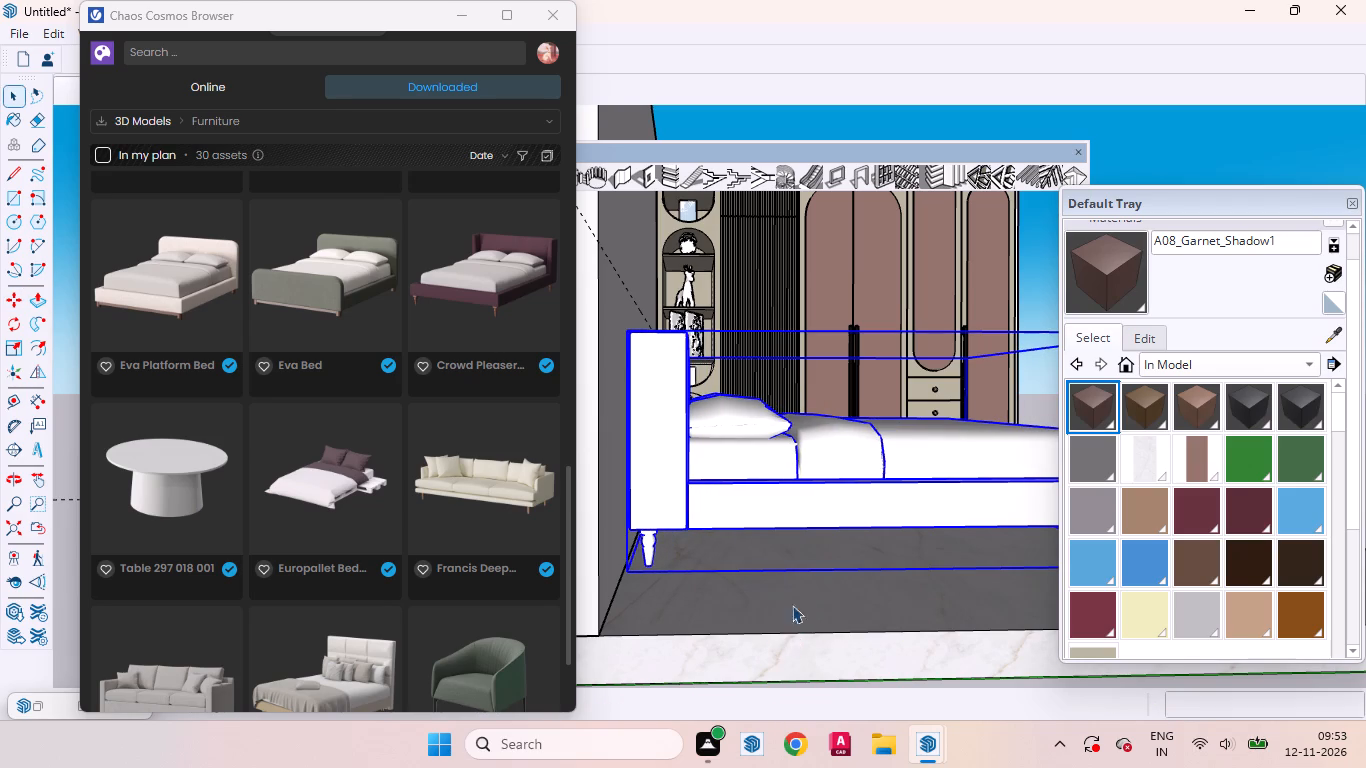
scroll(792, 570, down, 13)
click(765, 657)
Clear the Chaos Cosmos Browser window away so it no longer covers the bedroom model.
middle_drag(912, 598, 773, 711)
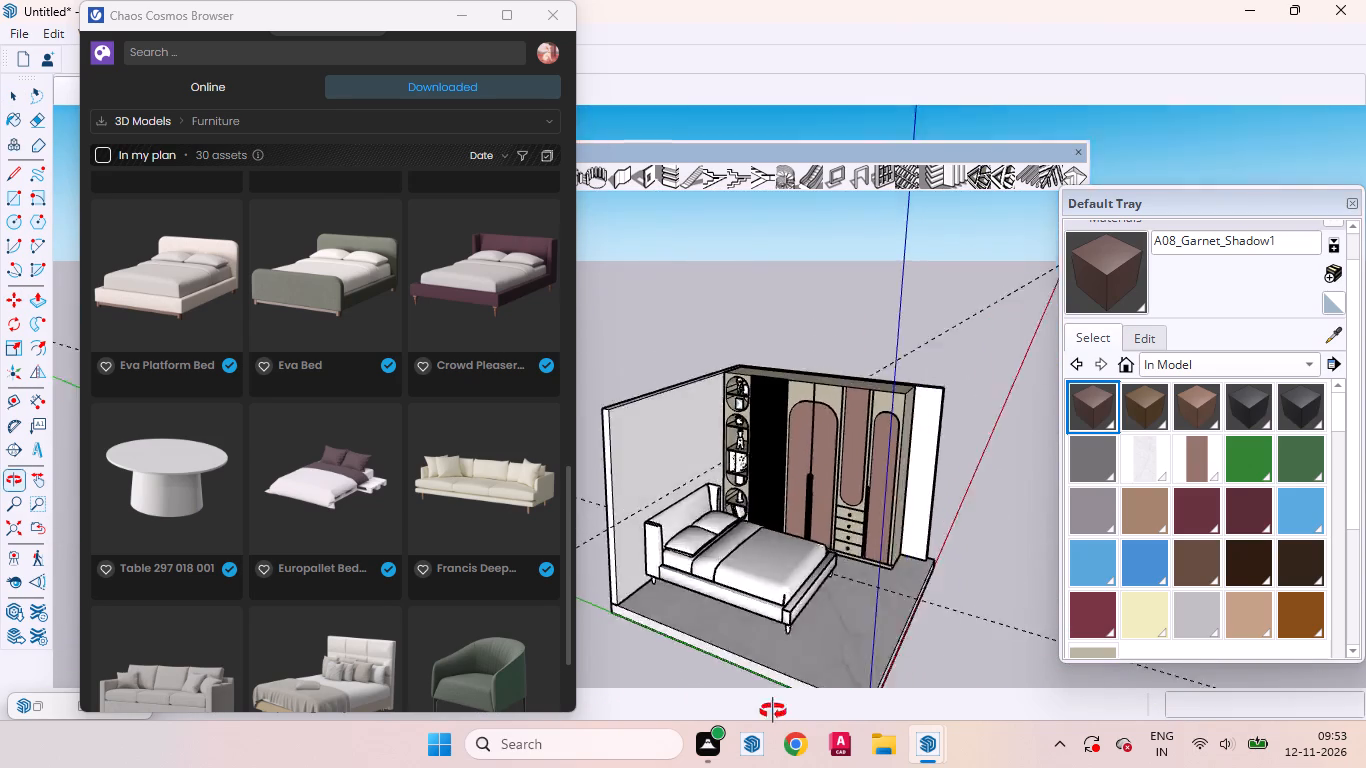
middle_drag(773, 711, 881, 694)
click(78, 91)
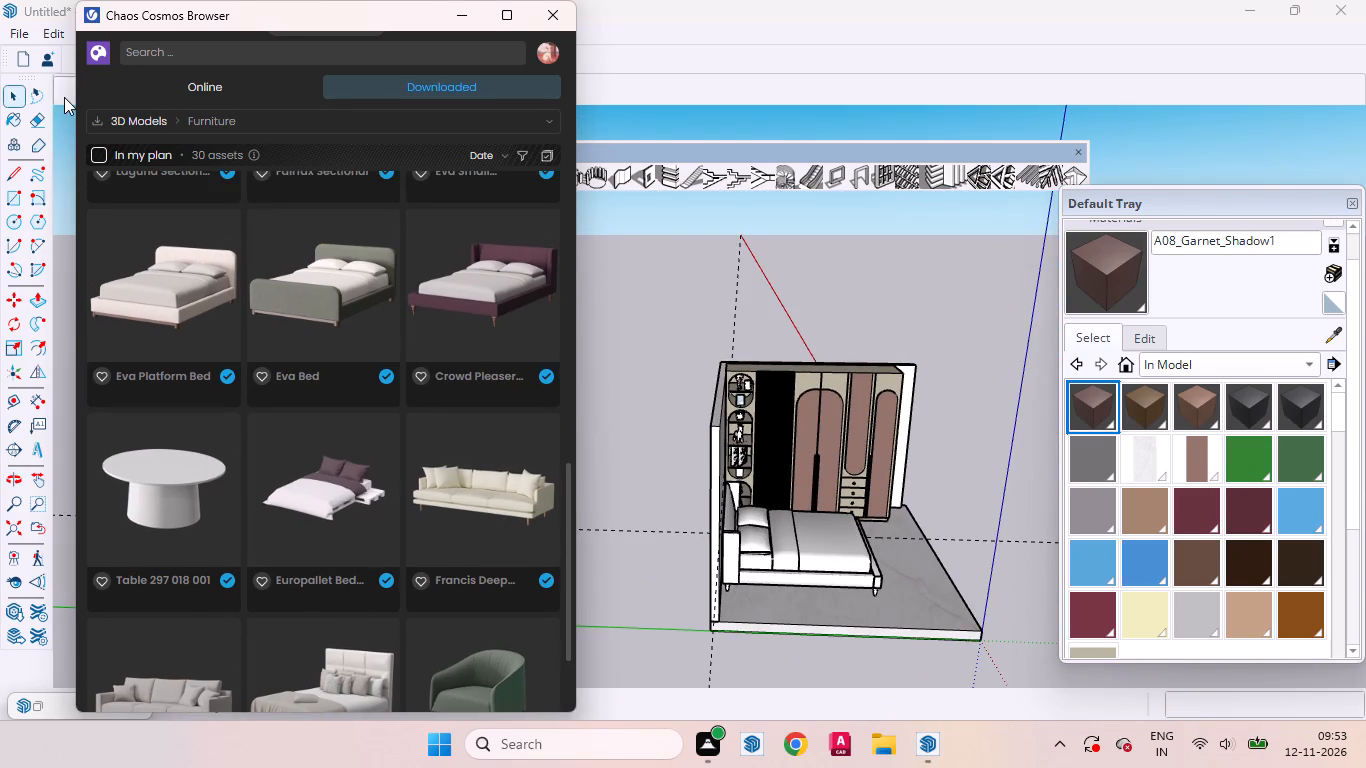
click(64, 97)
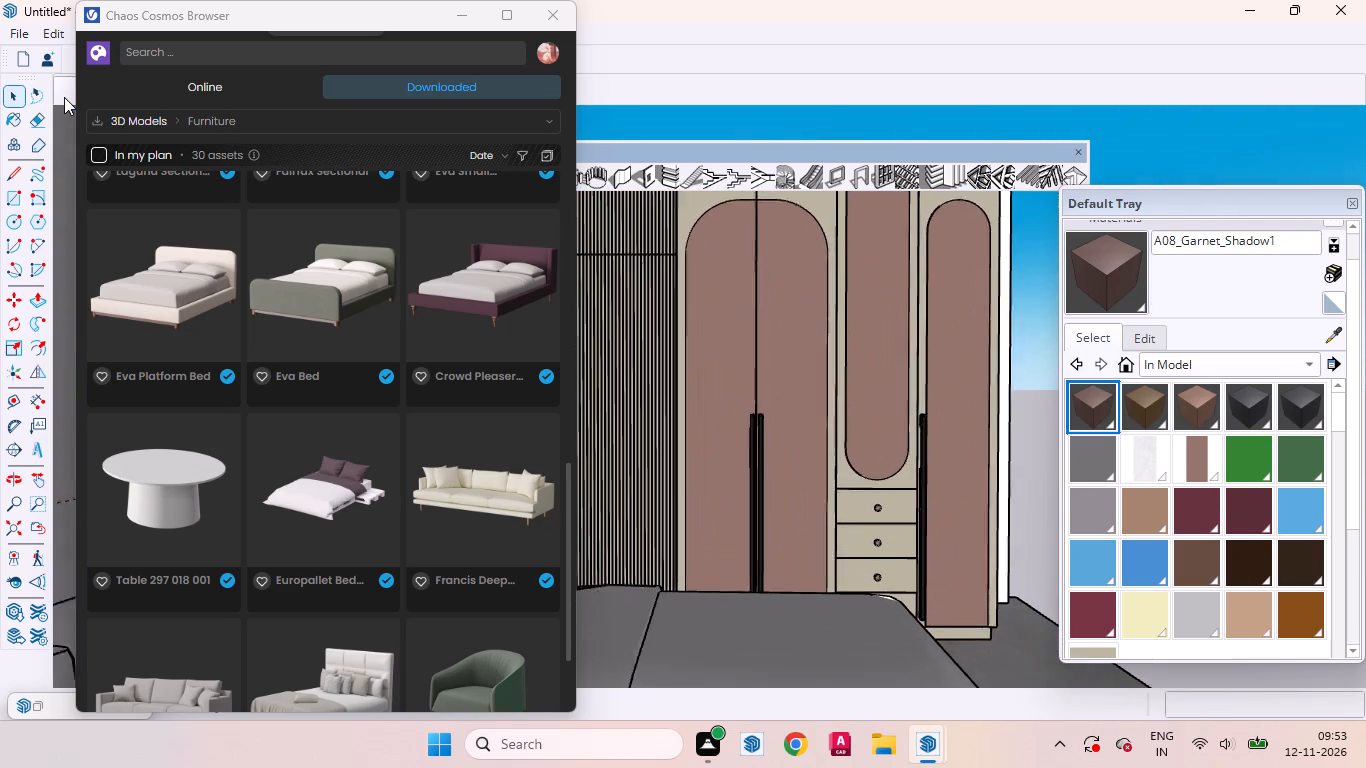
drag(318, 19, 791, 389)
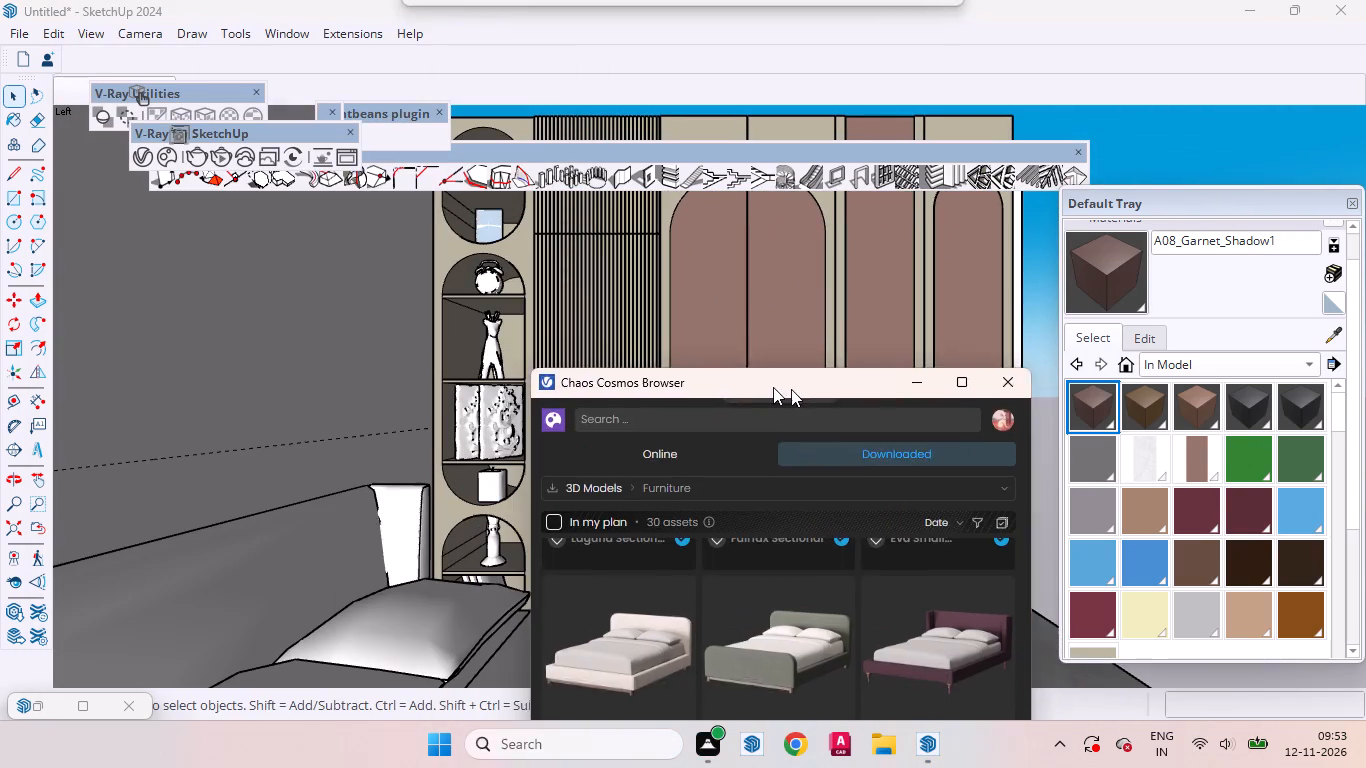
drag(791, 389, 843, 140)
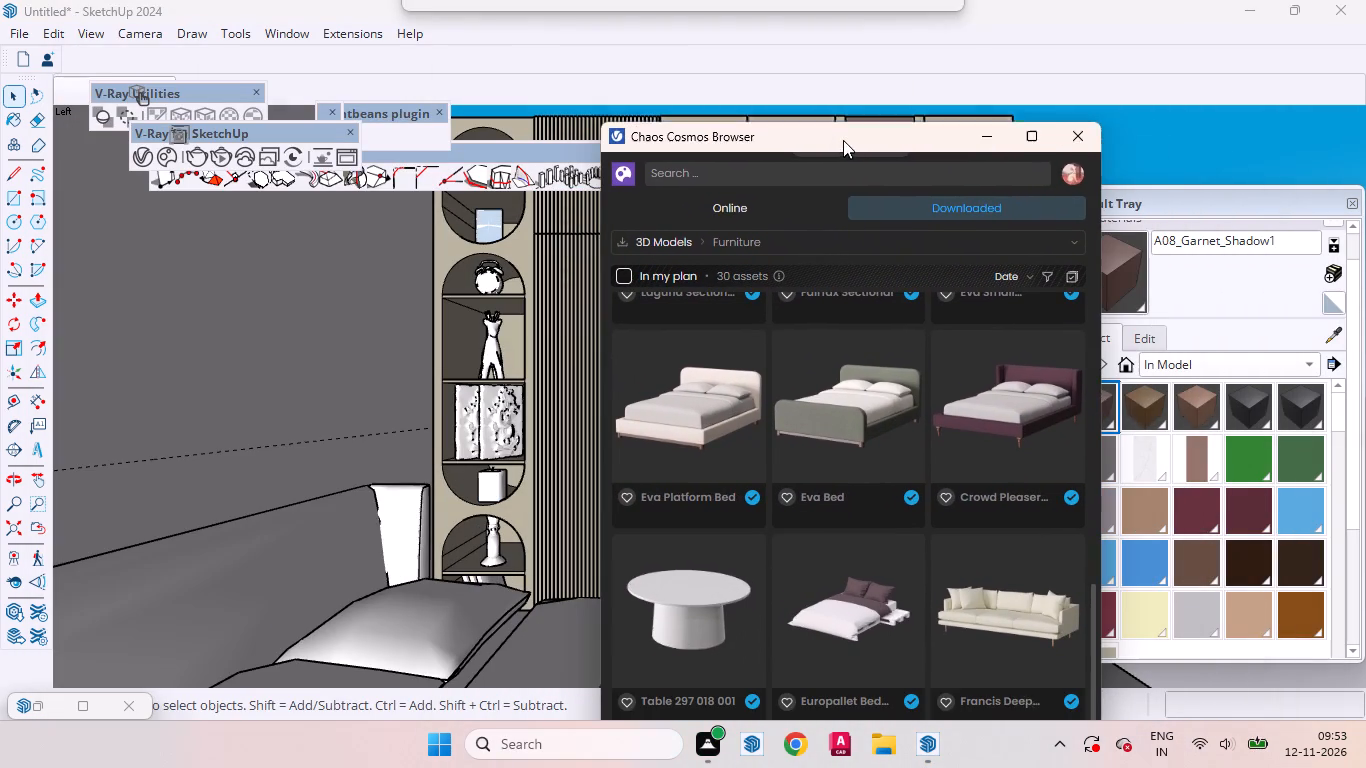
drag(843, 140, 843, 136)
click(969, 132)
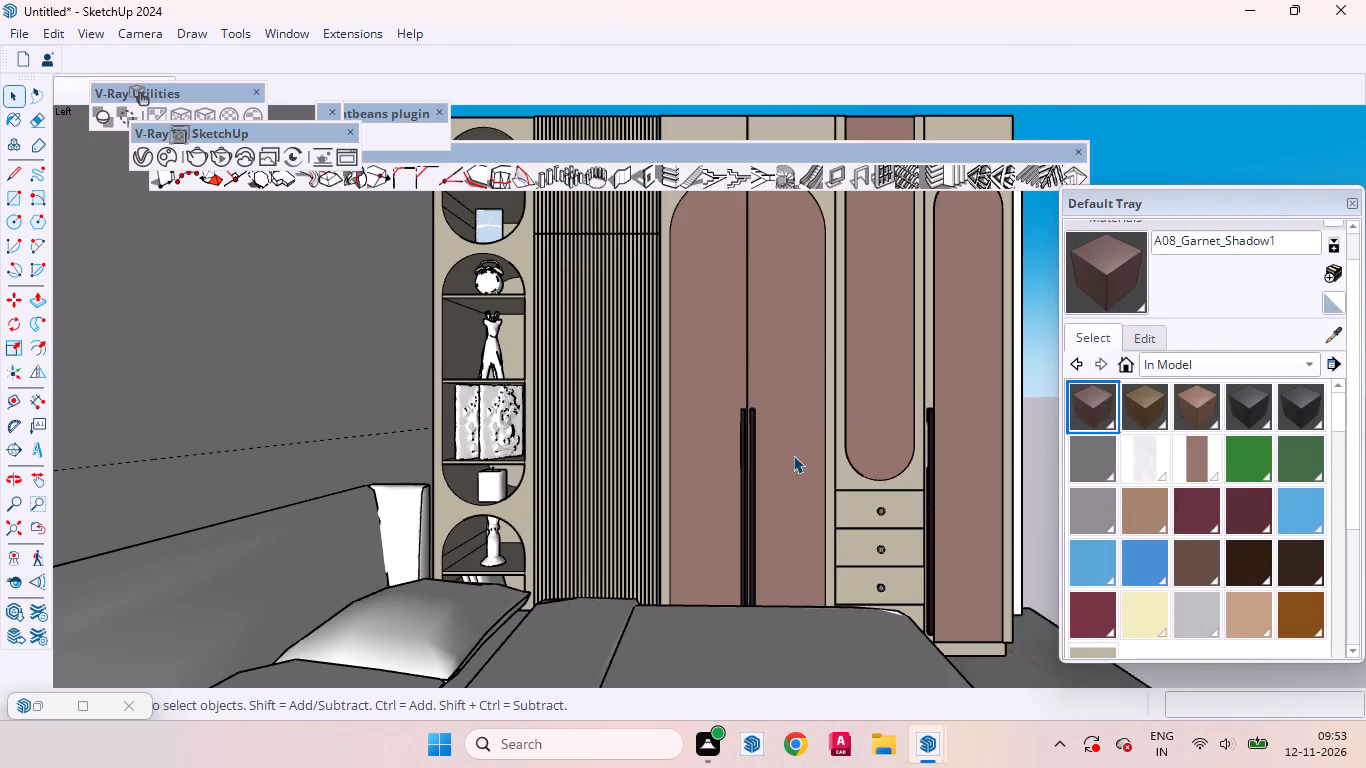
Place a guide line on the white wall level with the headboard's top, about 3' 4" above the floor edge.
scroll(881, 461, down, 9)
middle_drag(890, 468, 485, 585)
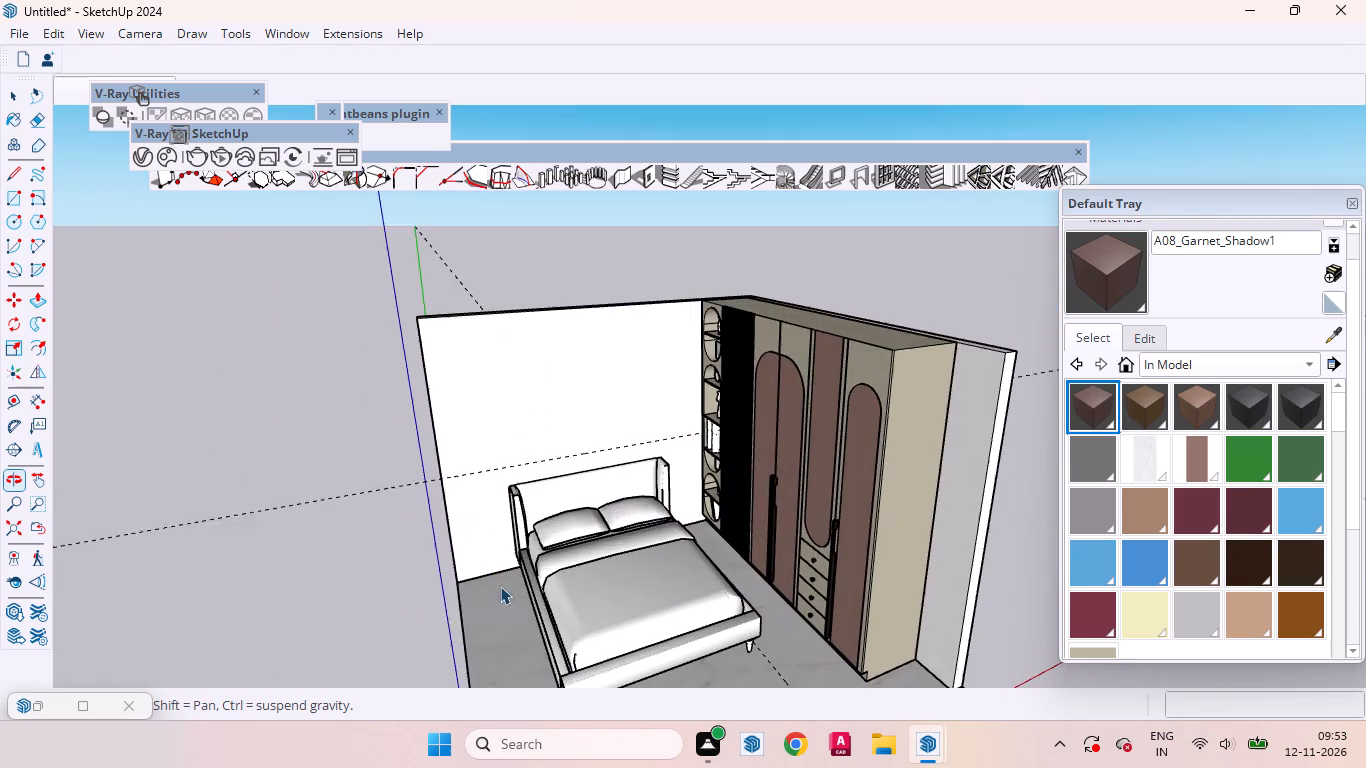
scroll(839, 439, down, 4)
middle_drag(790, 533, 834, 515)
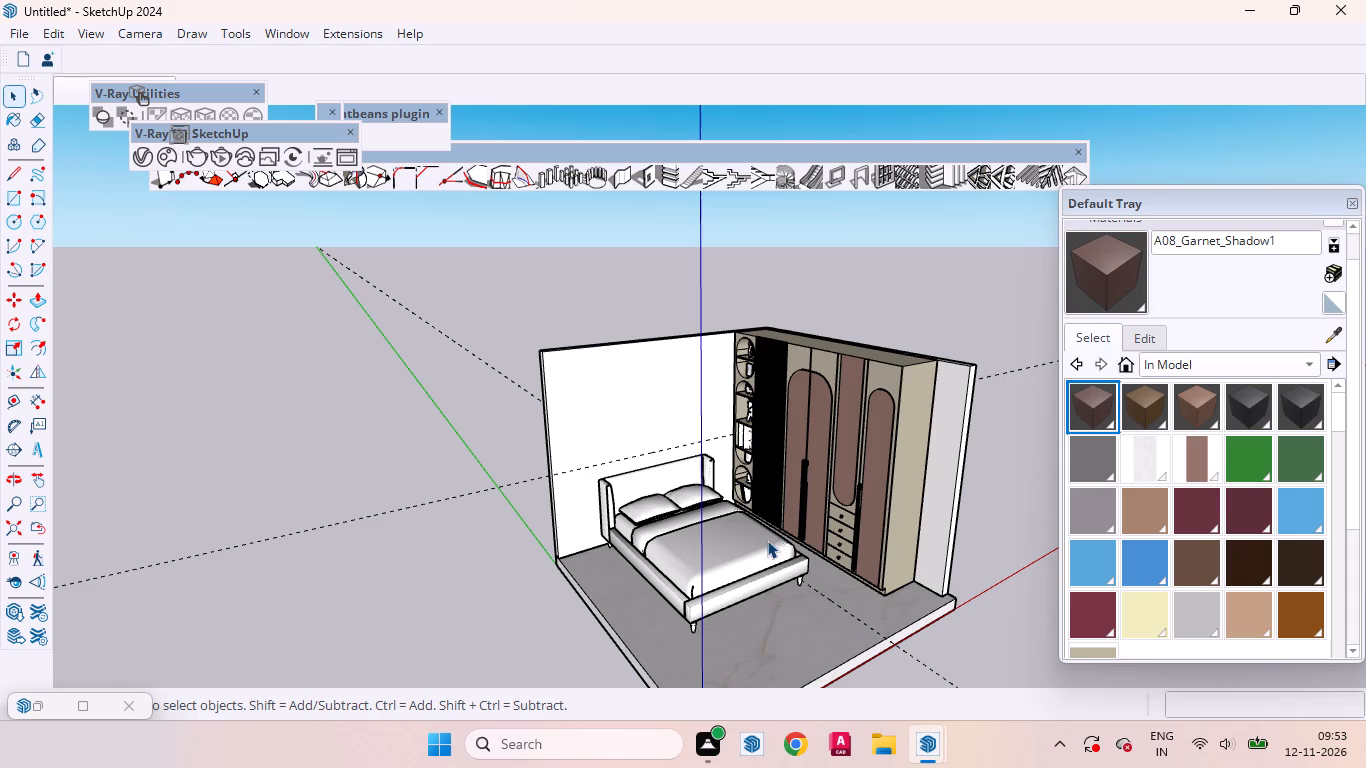
scroll(675, 561, up, 4)
middle_drag(628, 569, 630, 569)
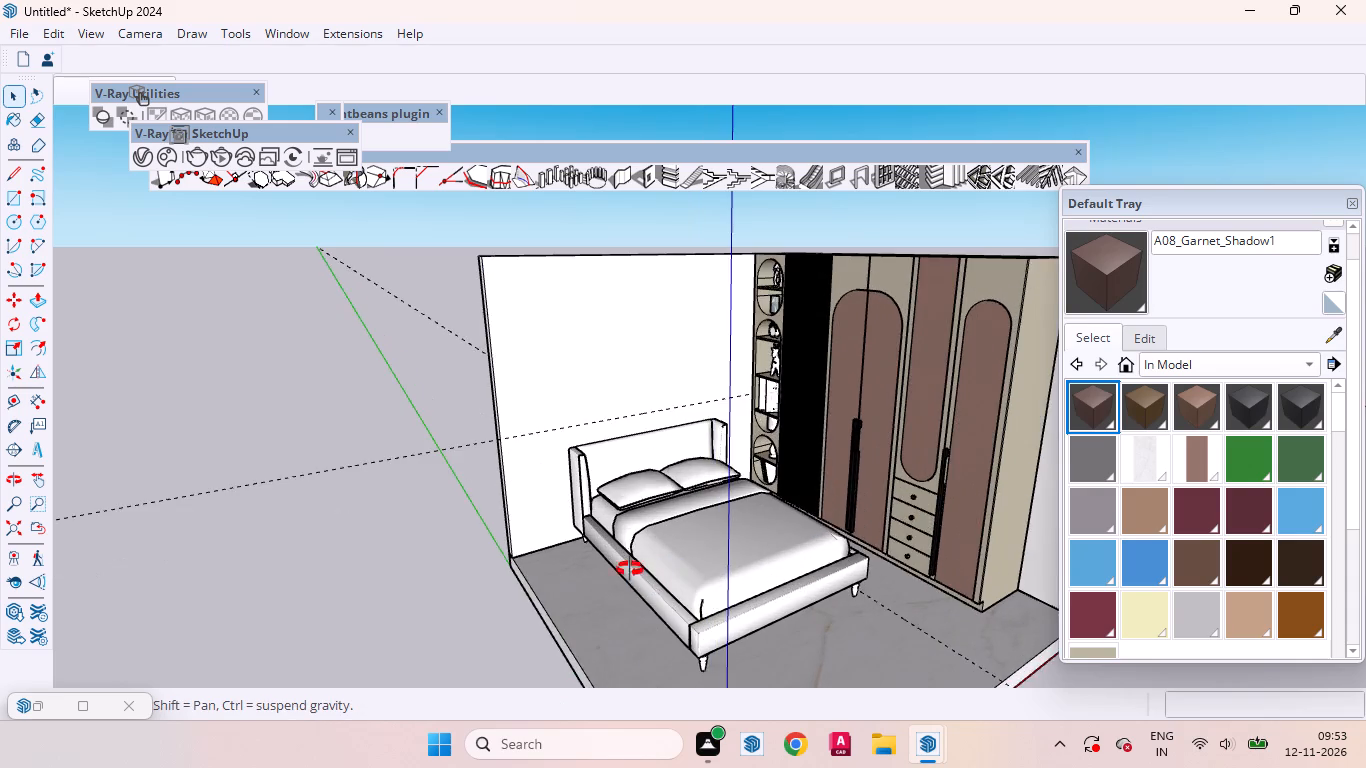
middle_drag(630, 569, 973, 462)
scroll(654, 571, up, 3)
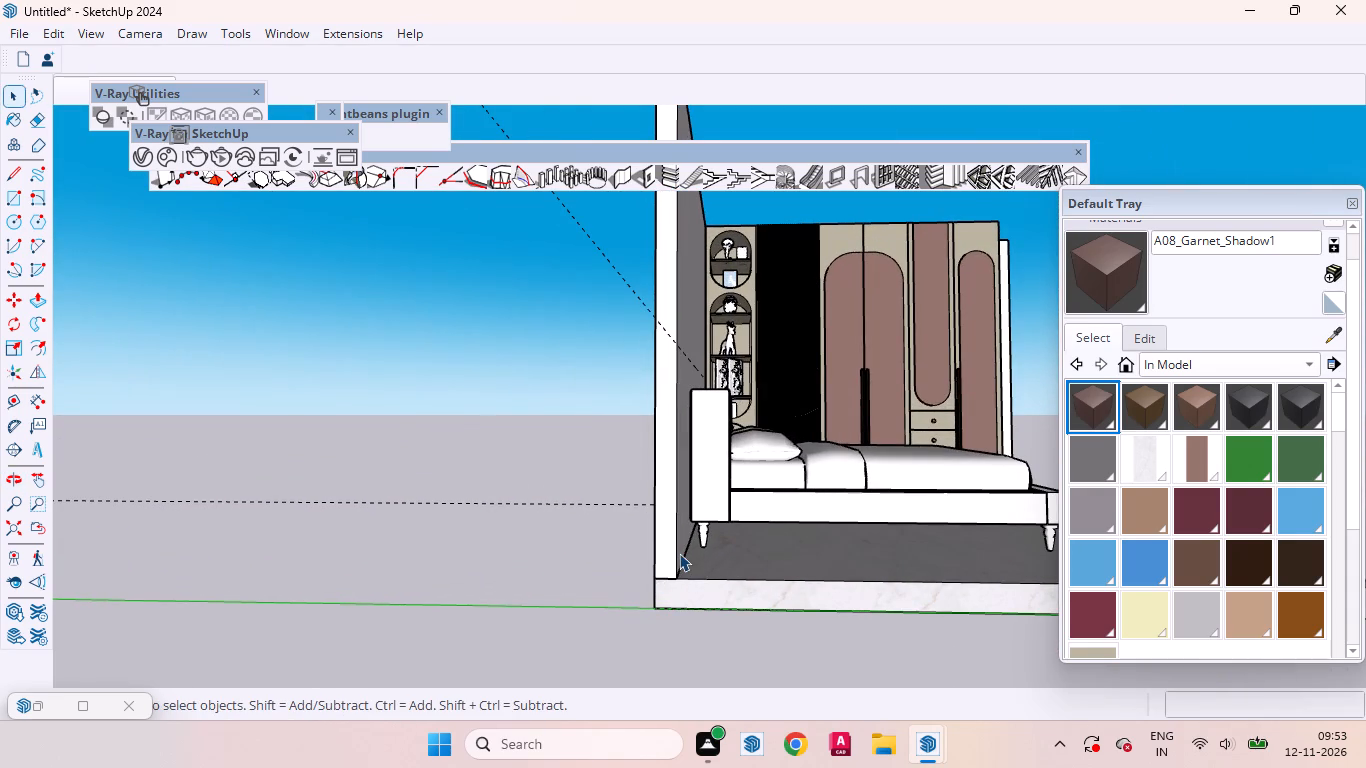
key(t)
scroll(688, 555, up, 4)
click(692, 546)
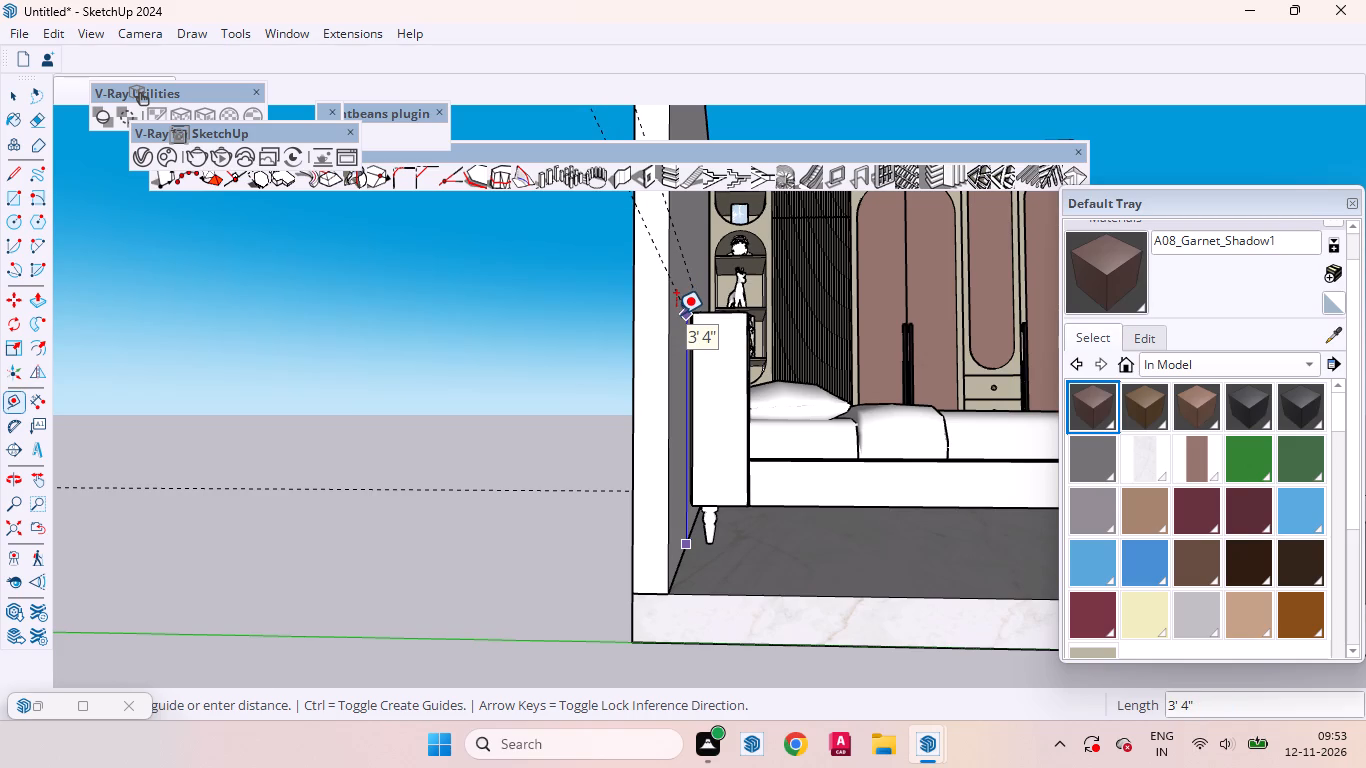
scroll(686, 314, up, 11)
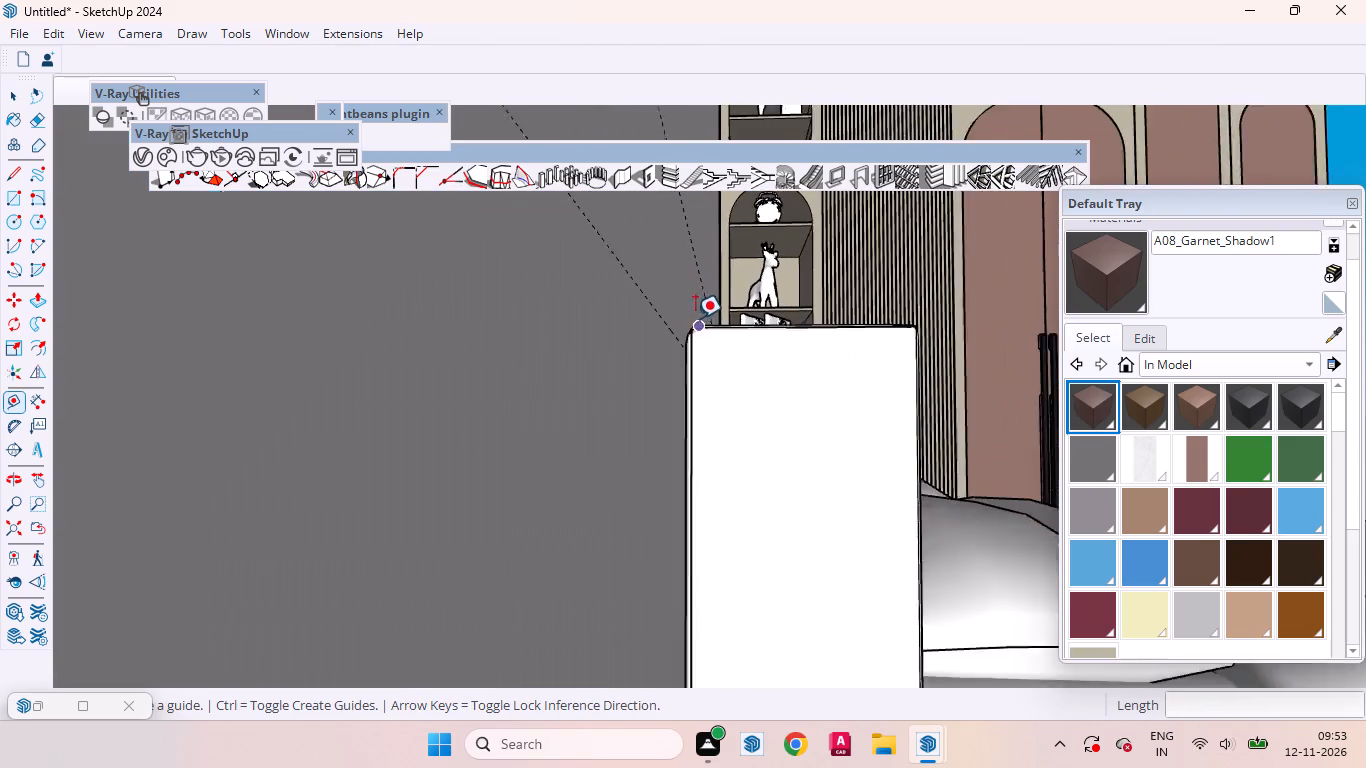
Inside the white wall group, draw a 6' by 9' 7 1/2" rectangle from the wardrobe's top corner to the headboard-height guide at the wall's free edge.
middle_drag(696, 354, 290, 452)
scroll(554, 380, down, 8)
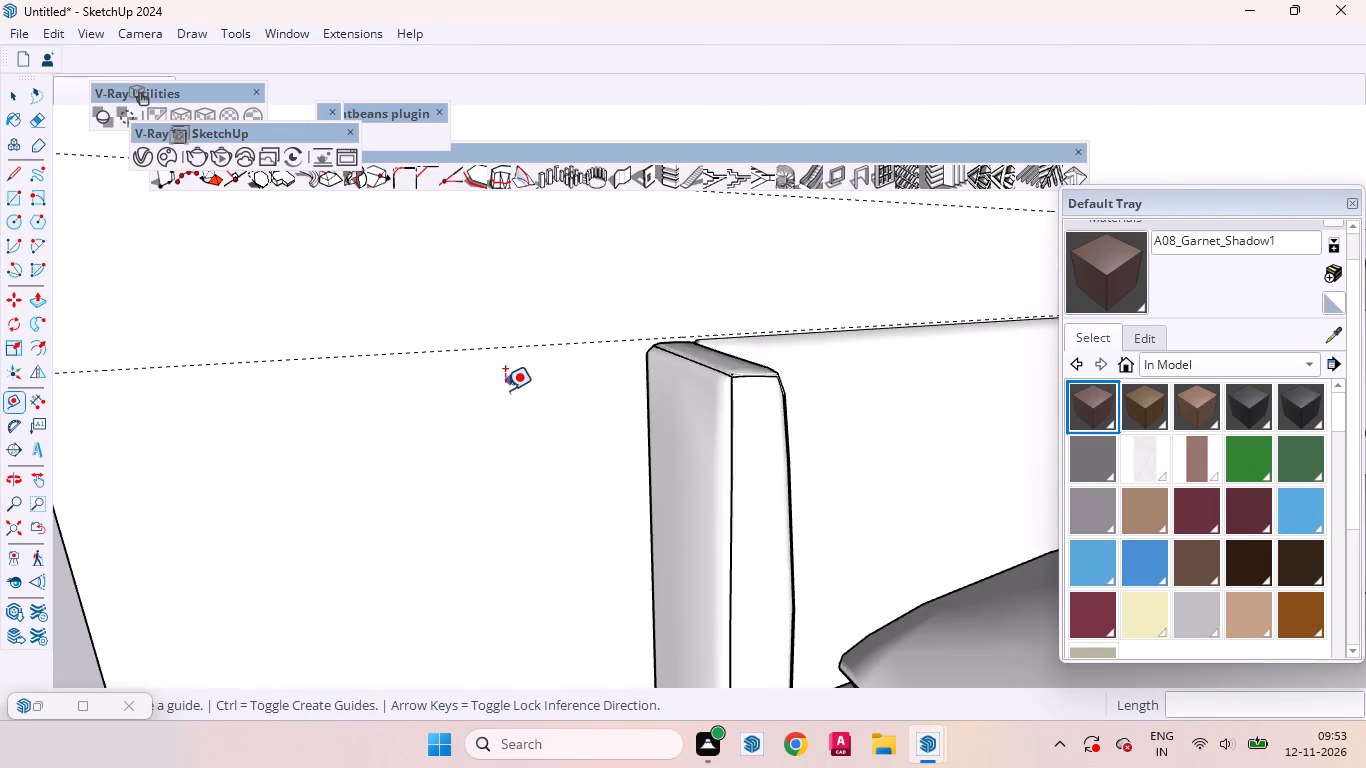
scroll(505, 390, down, 7)
middle_drag(720, 414, 611, 467)
scroll(683, 359, up, 5)
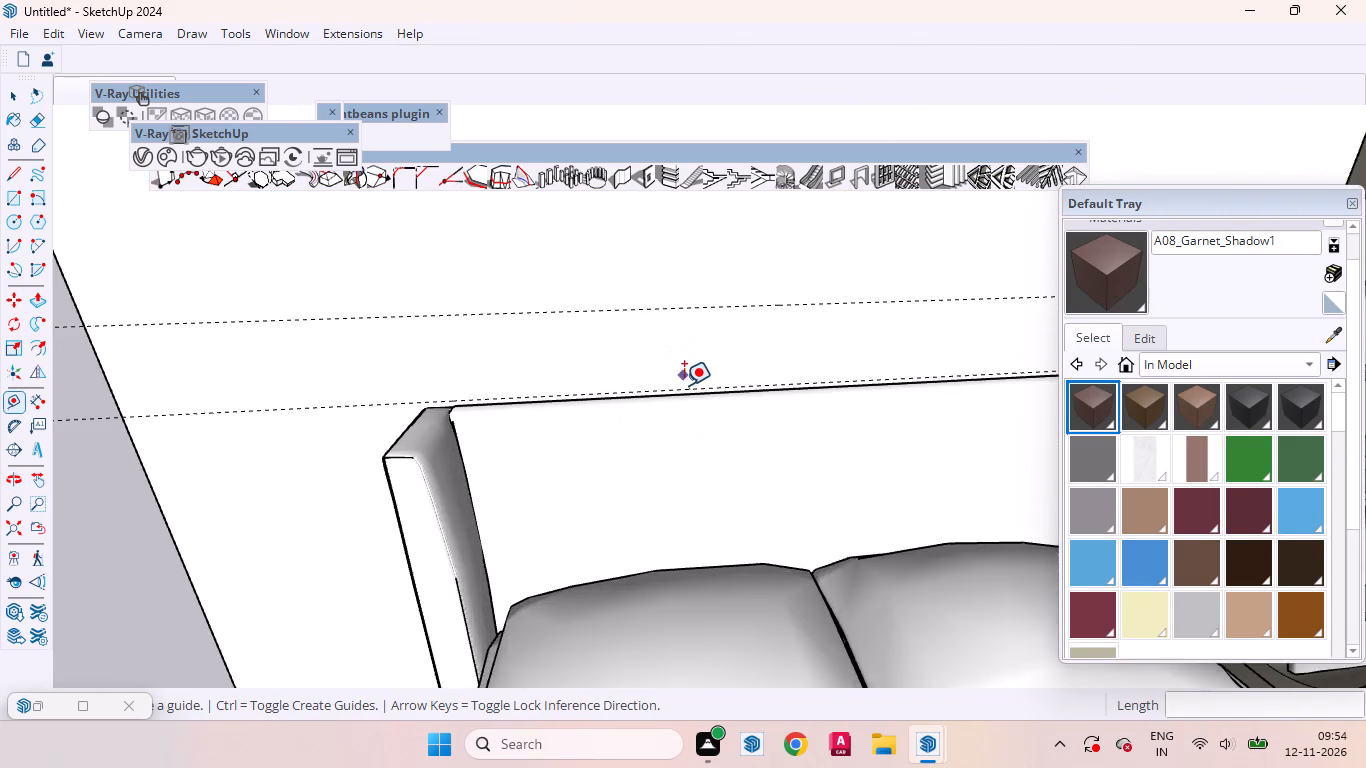
scroll(684, 385, up, 2)
scroll(712, 307, down, 12)
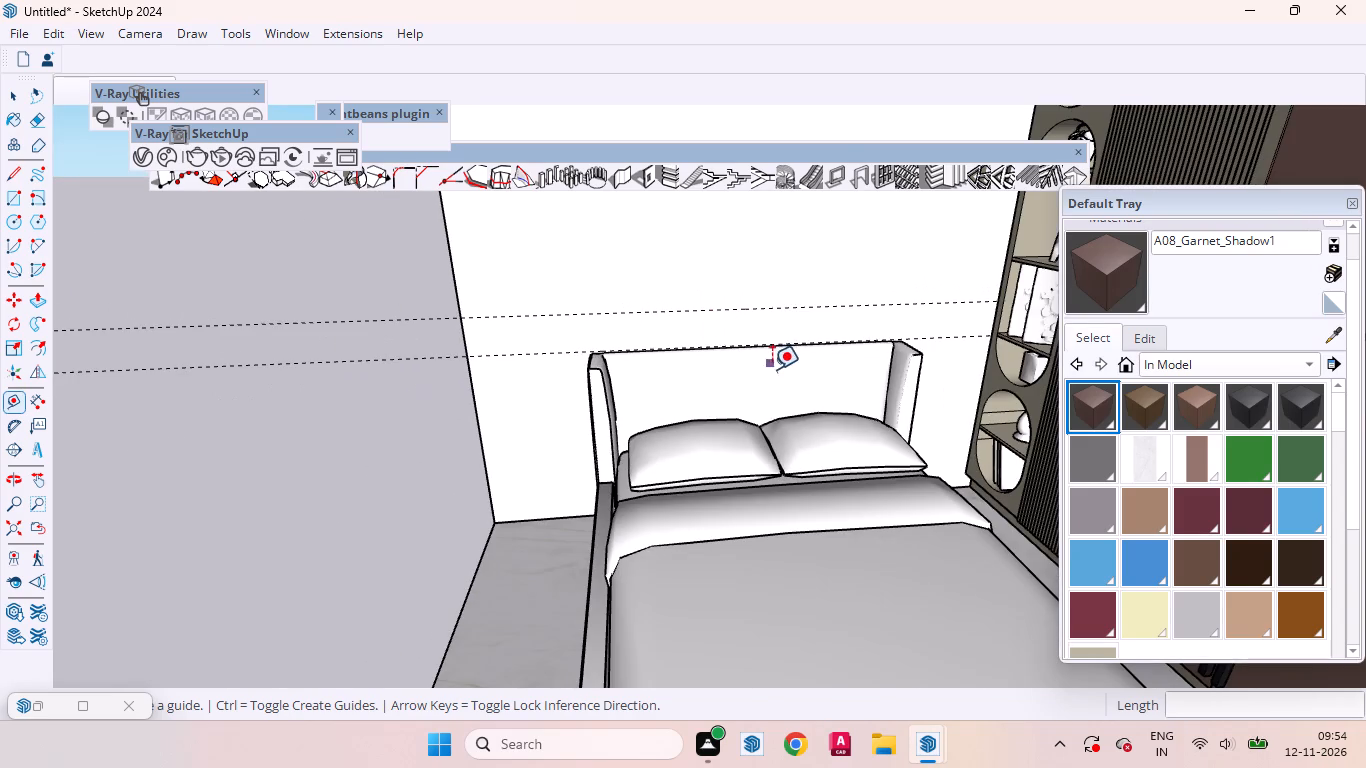
key(space)
triple_click(759, 257)
scroll(860, 447, down, 5)
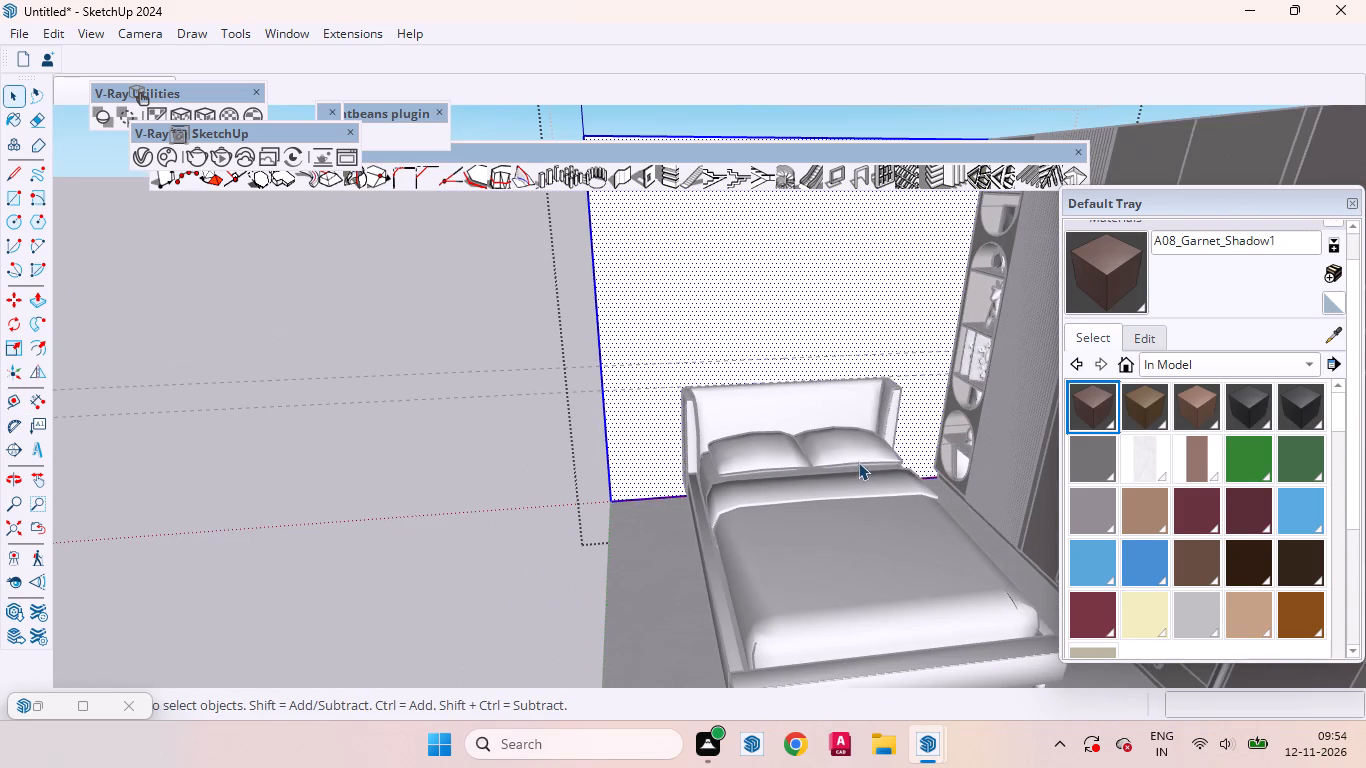
key(r)
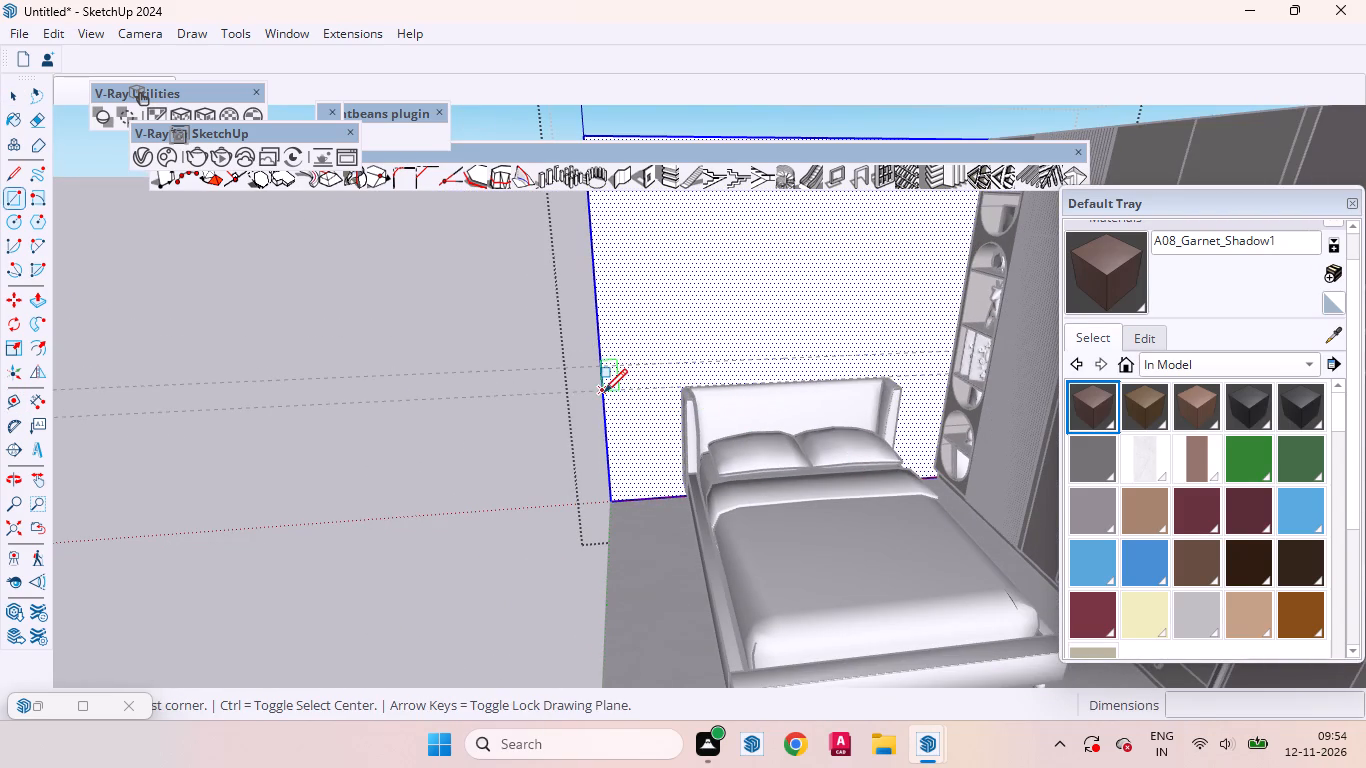
scroll(830, 507, down, 5)
scroll(956, 304, up, 10)
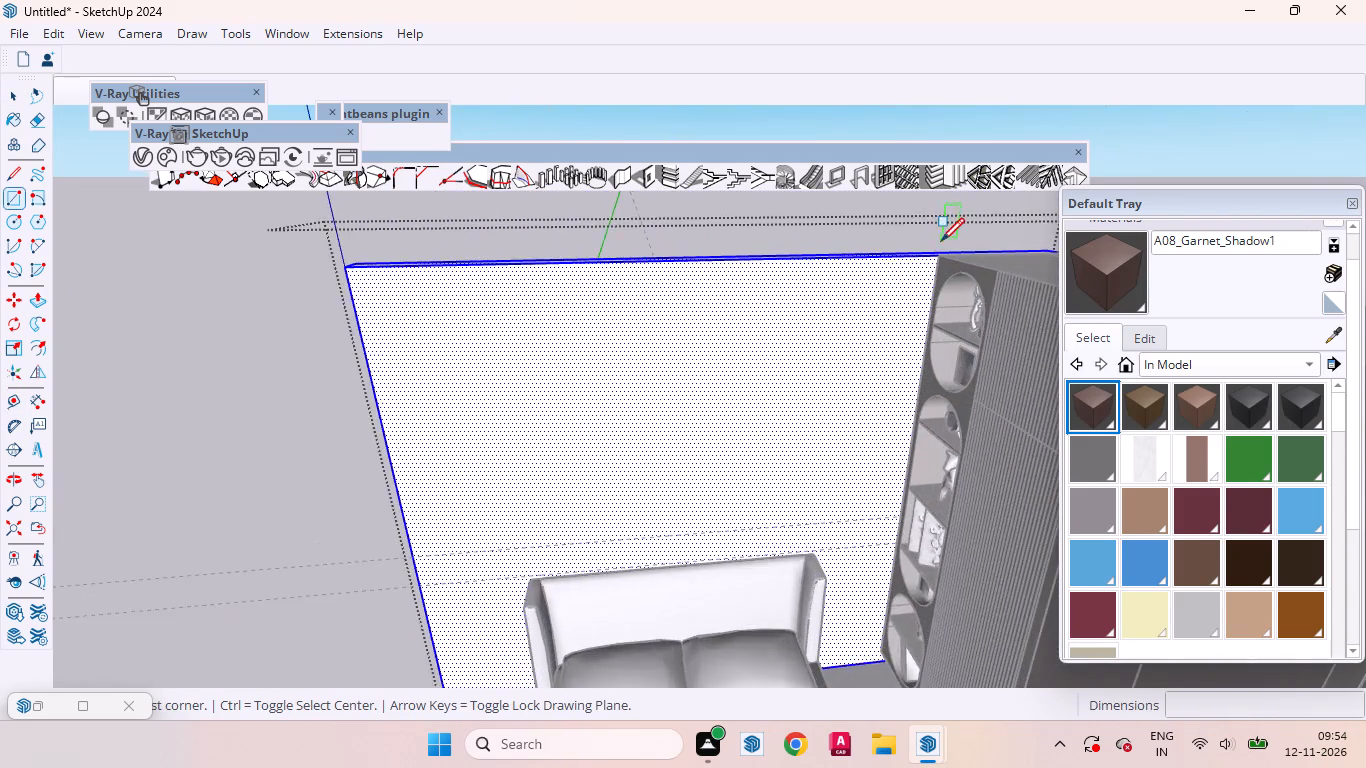
scroll(941, 241, up, 20)
scroll(941, 241, up, 2)
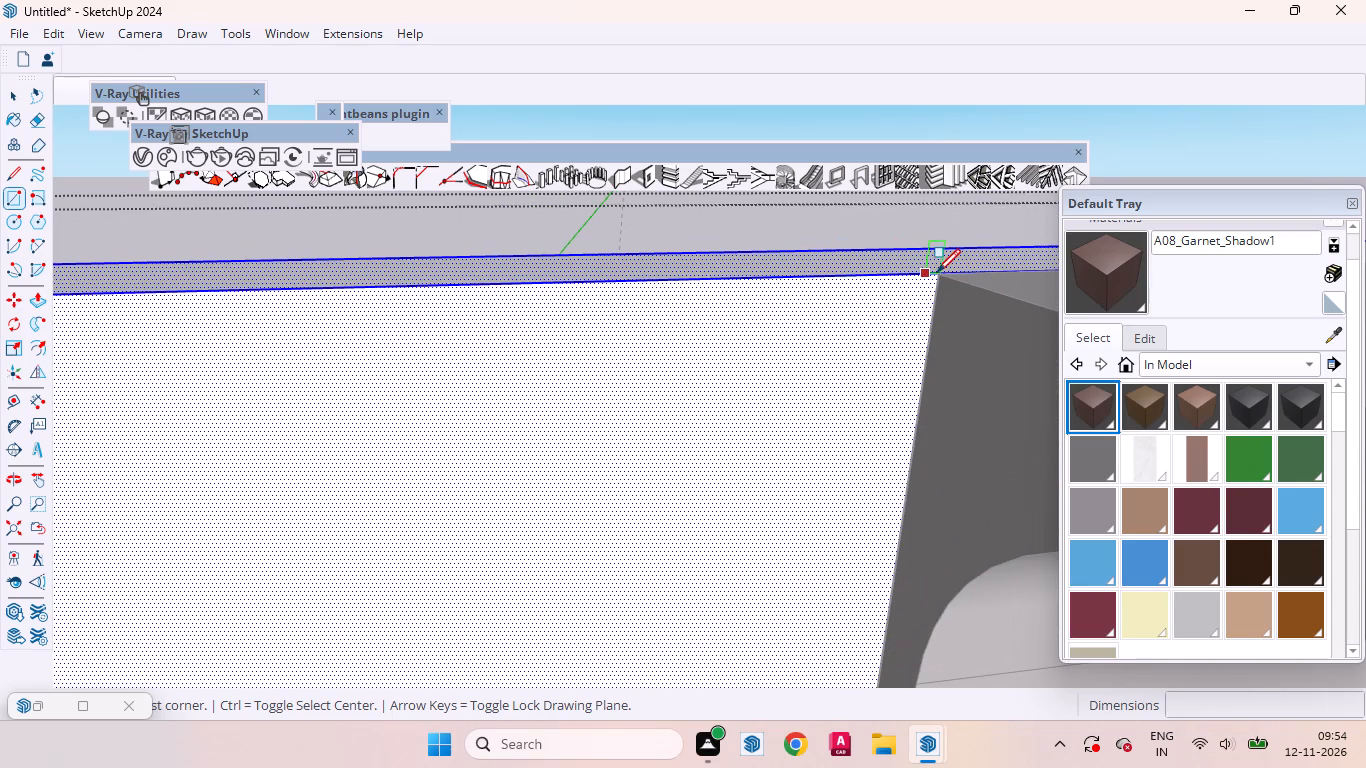
click(939, 271)
scroll(619, 497, down, 15)
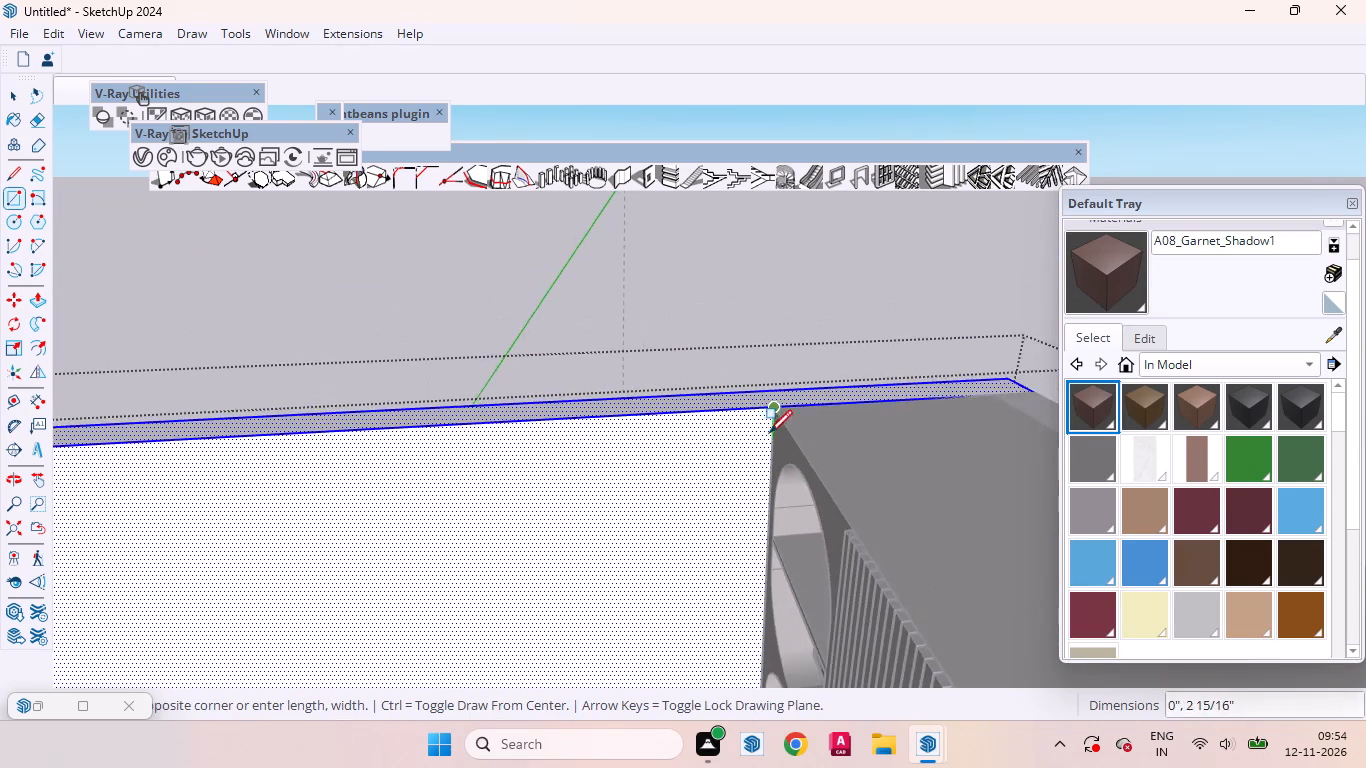
scroll(769, 433, down, 19)
scroll(669, 508, up, 2)
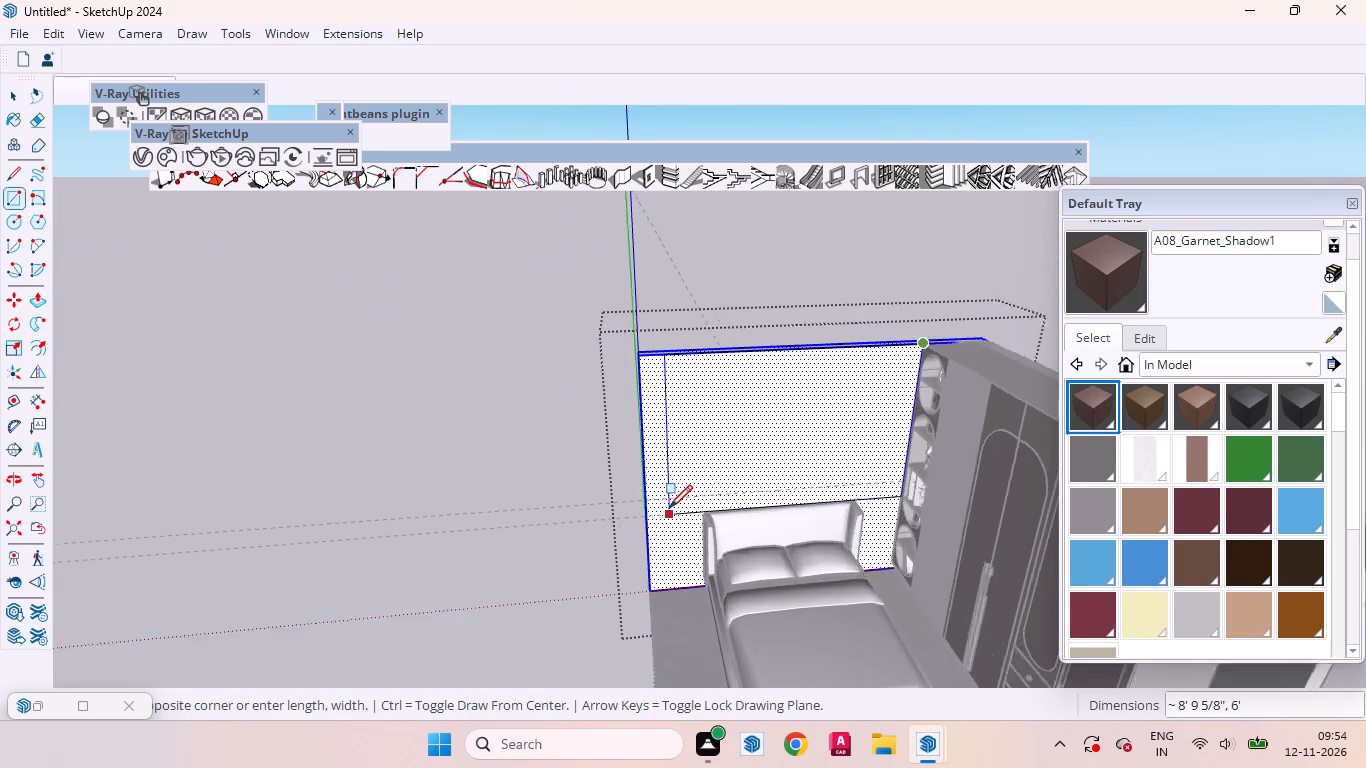
scroll(669, 508, up, 5)
click(629, 521)
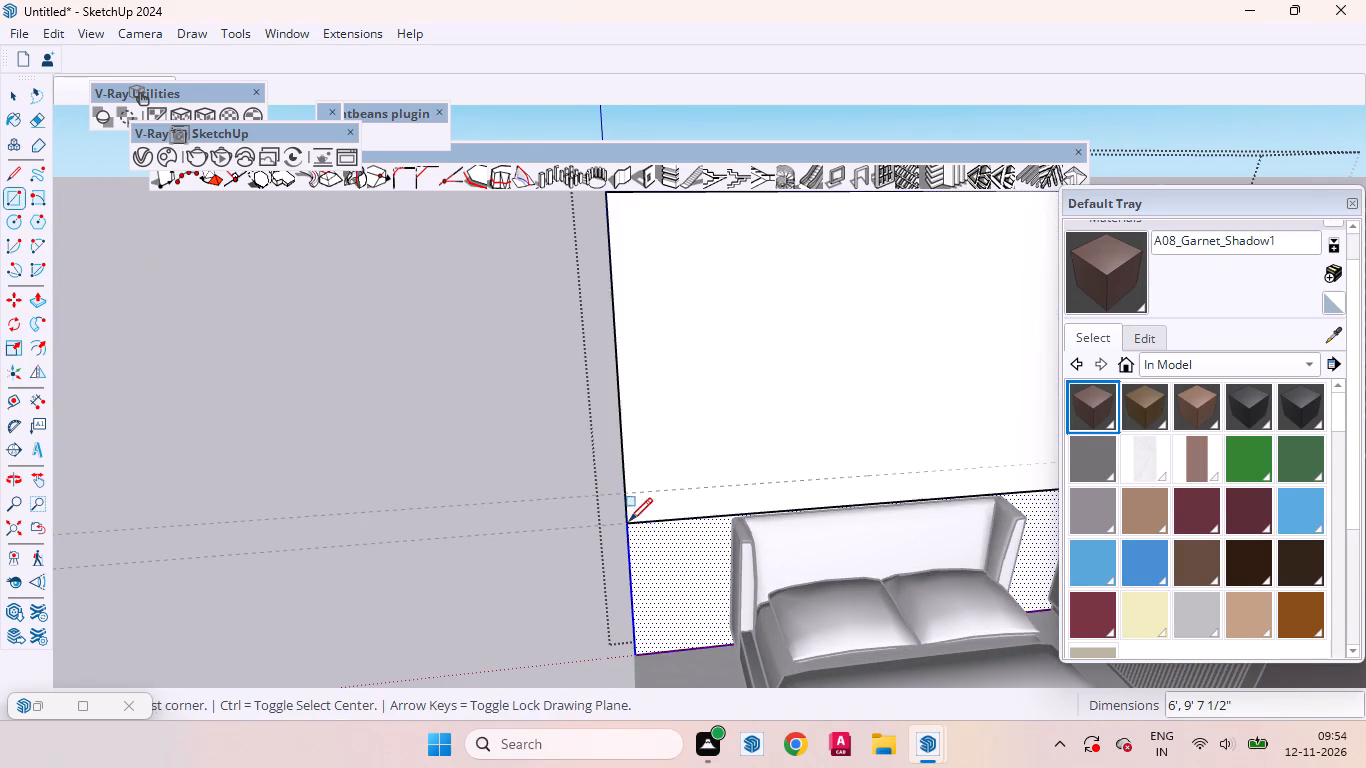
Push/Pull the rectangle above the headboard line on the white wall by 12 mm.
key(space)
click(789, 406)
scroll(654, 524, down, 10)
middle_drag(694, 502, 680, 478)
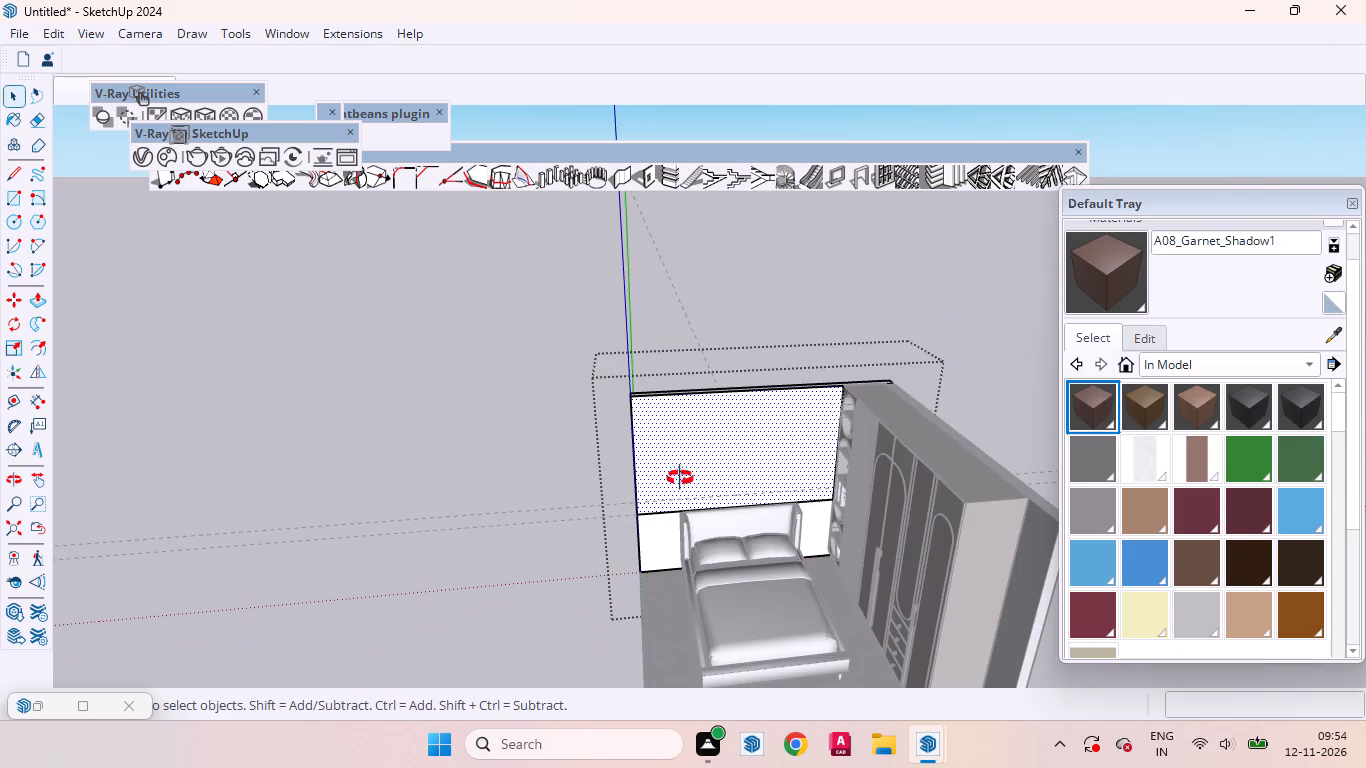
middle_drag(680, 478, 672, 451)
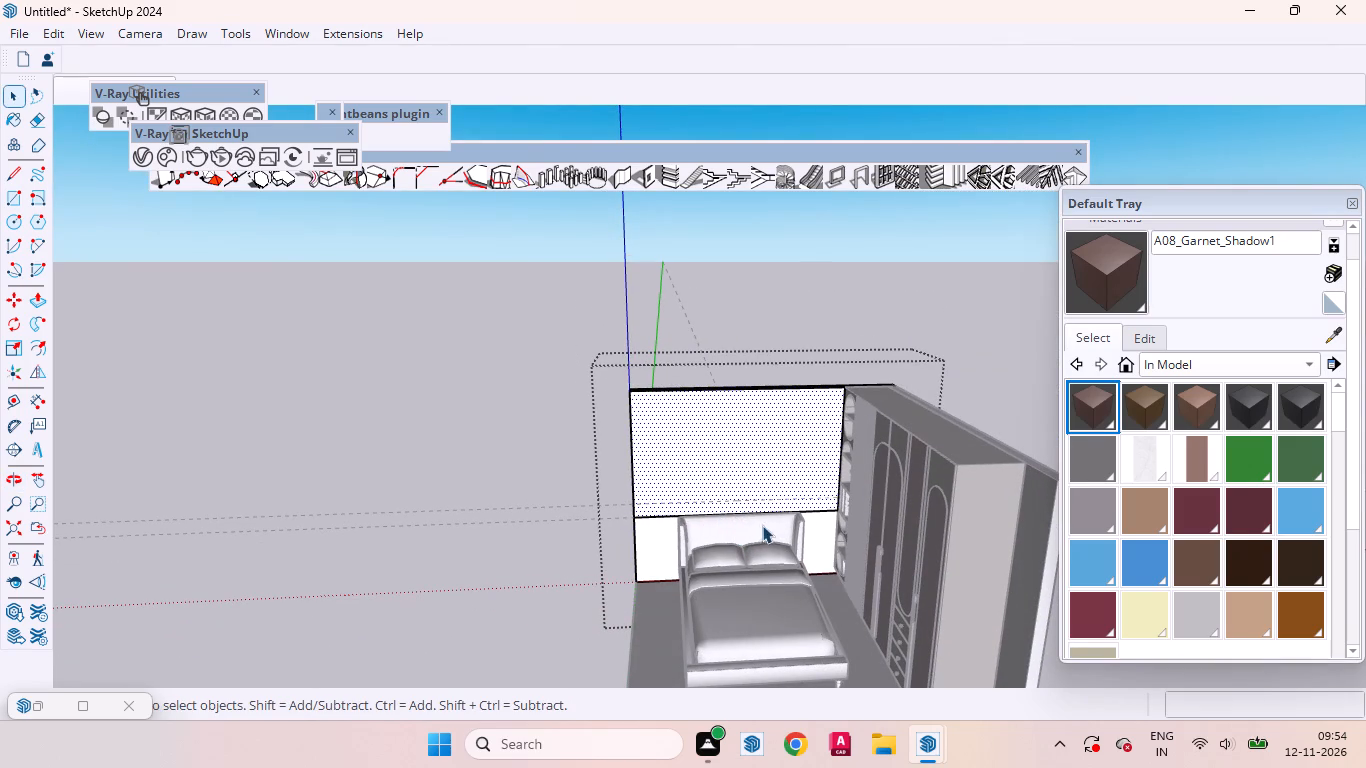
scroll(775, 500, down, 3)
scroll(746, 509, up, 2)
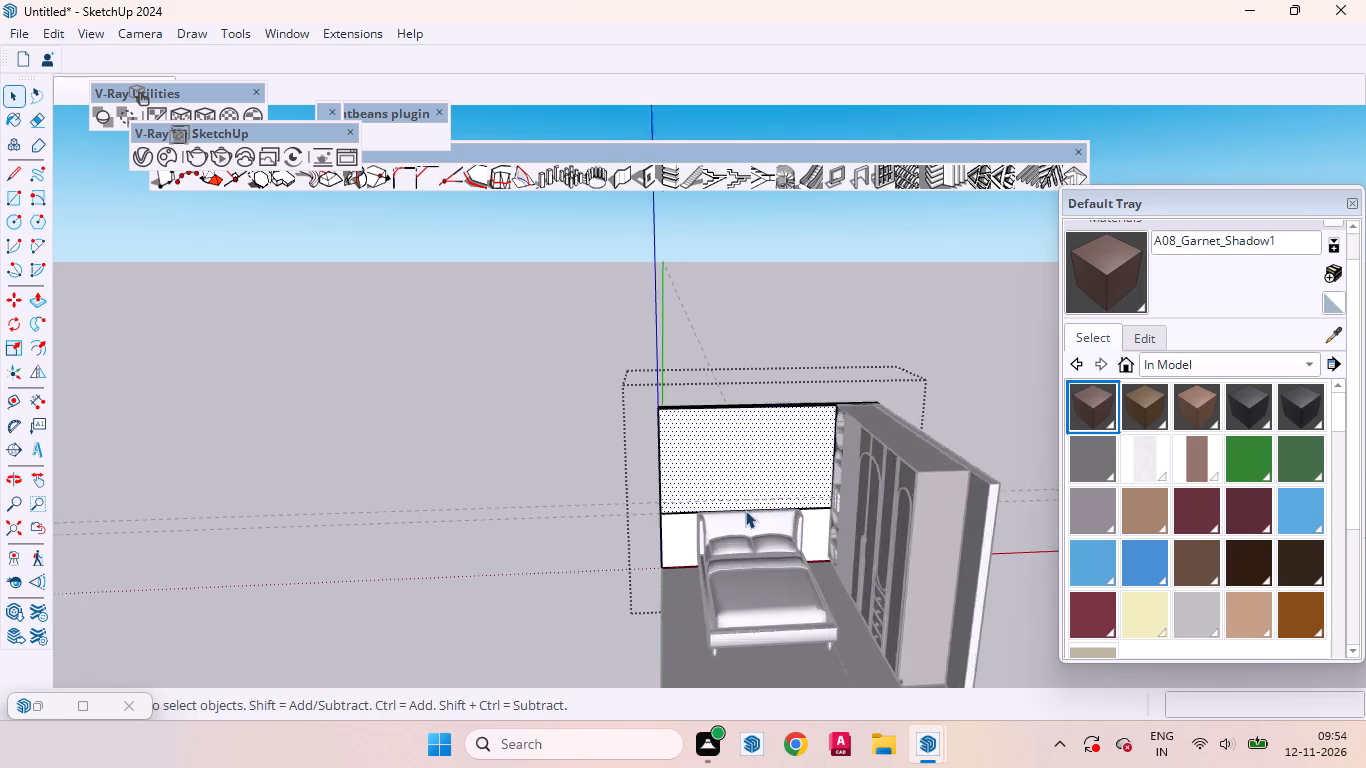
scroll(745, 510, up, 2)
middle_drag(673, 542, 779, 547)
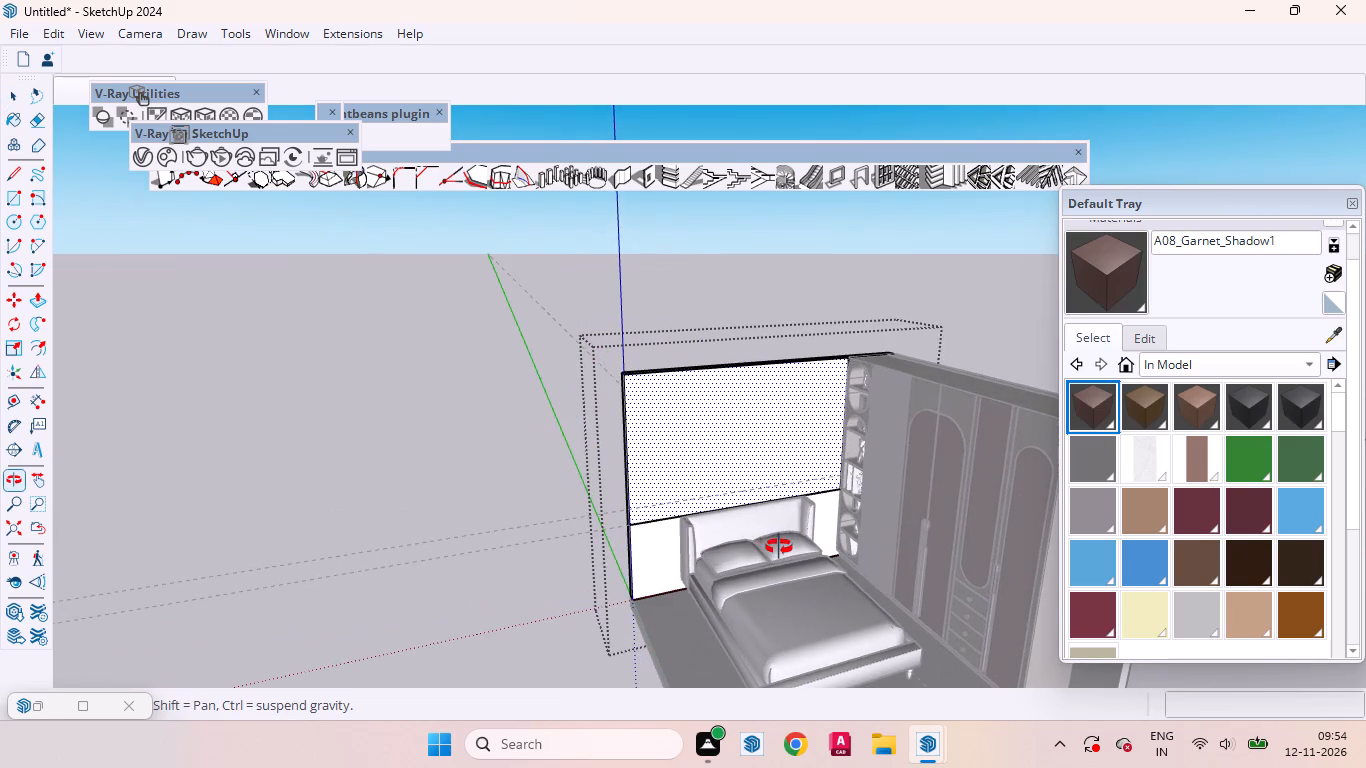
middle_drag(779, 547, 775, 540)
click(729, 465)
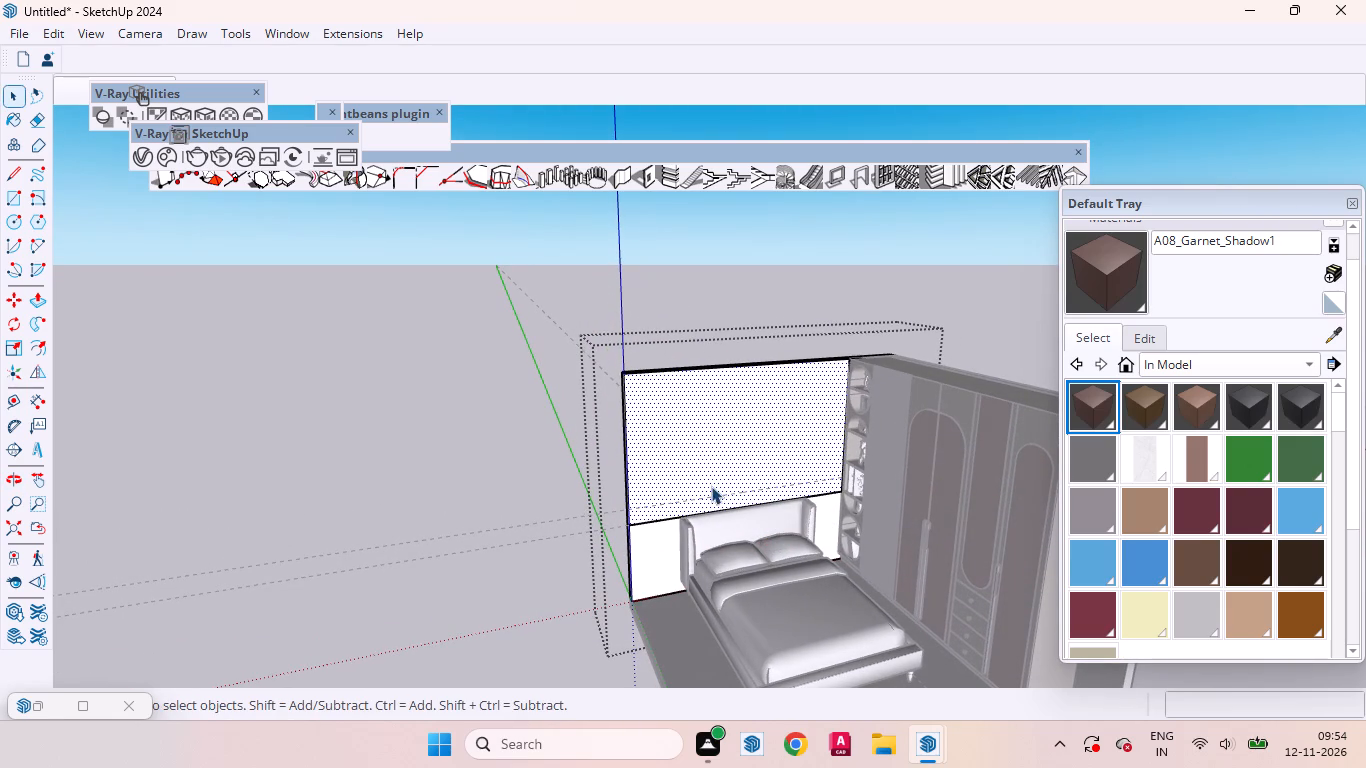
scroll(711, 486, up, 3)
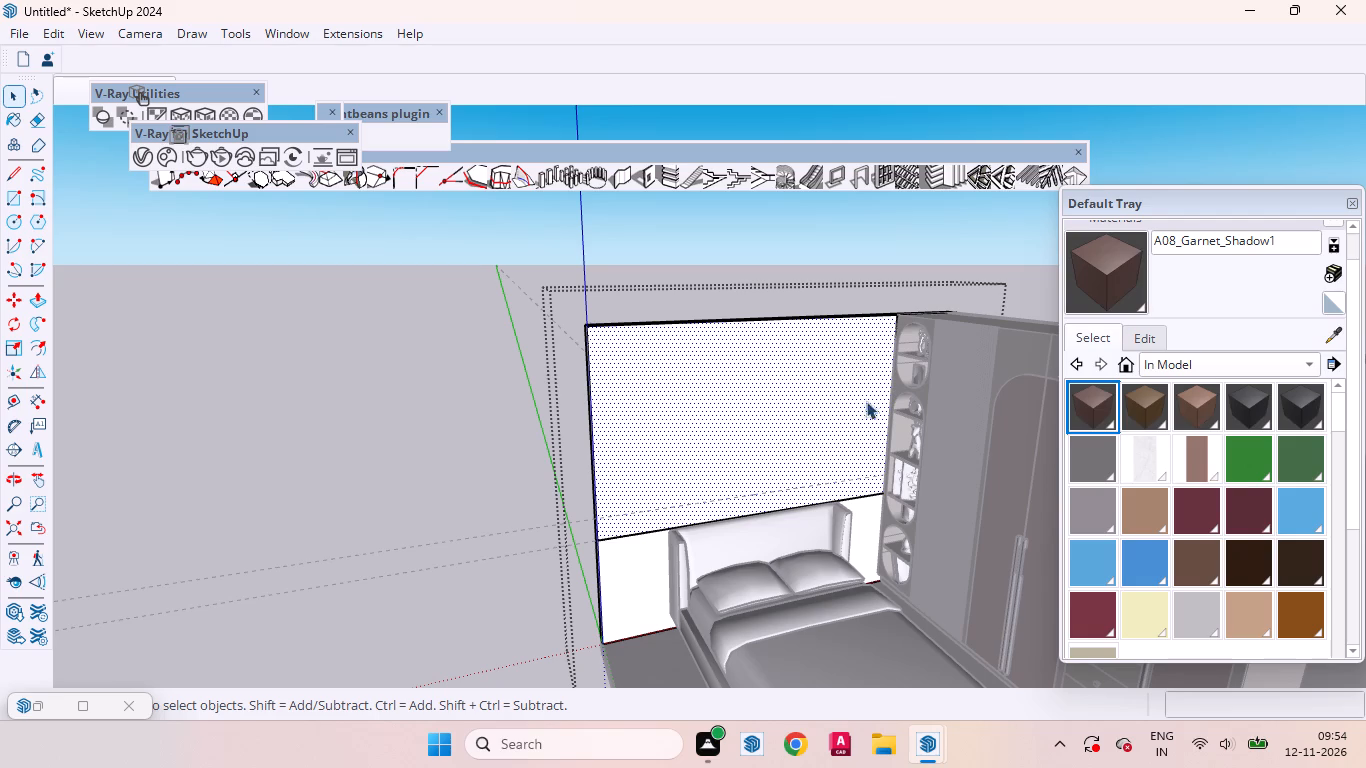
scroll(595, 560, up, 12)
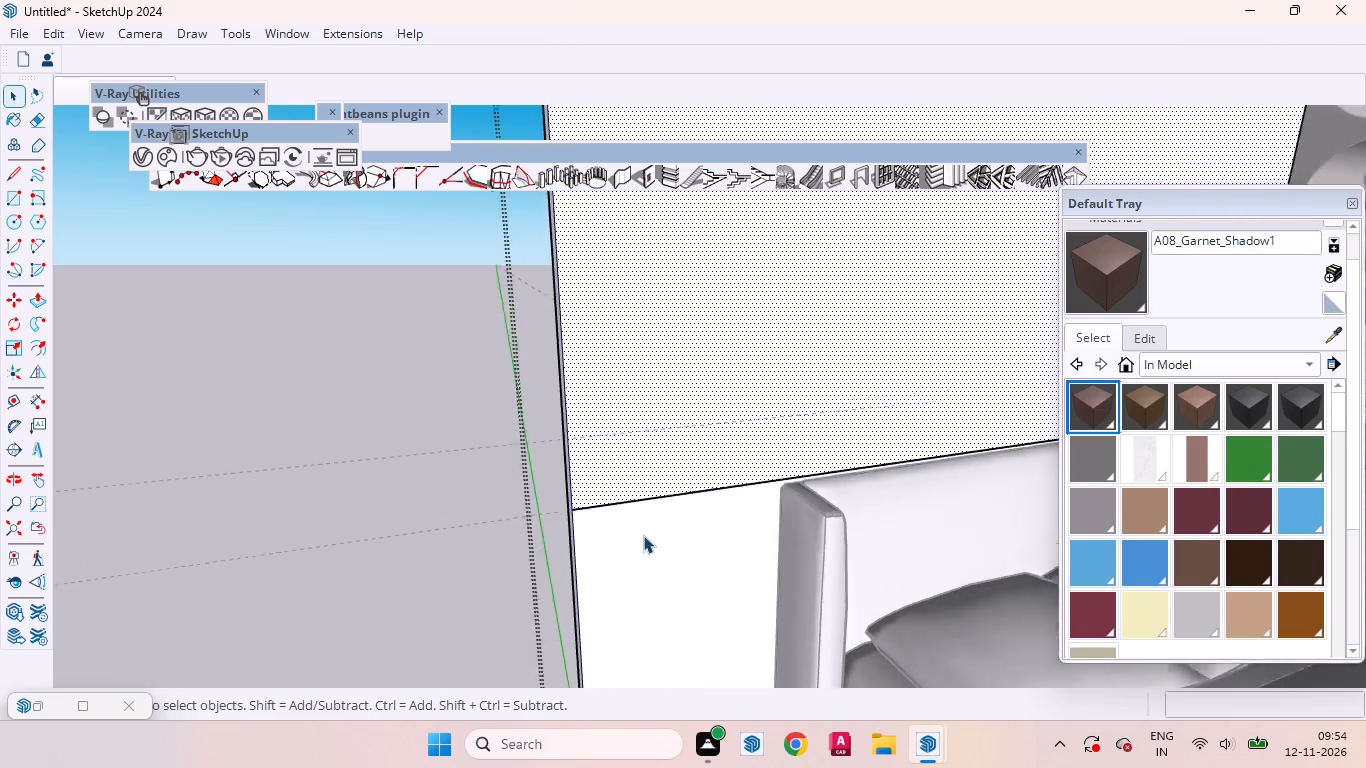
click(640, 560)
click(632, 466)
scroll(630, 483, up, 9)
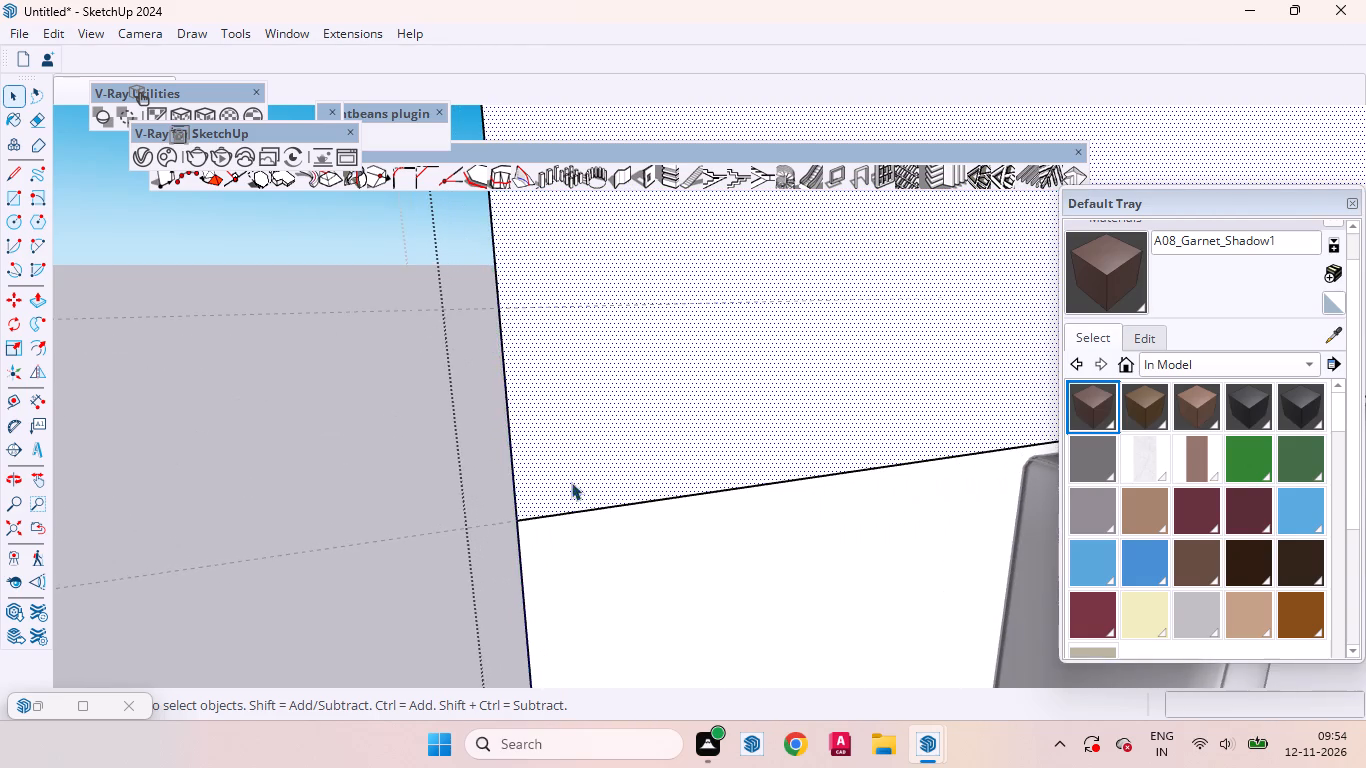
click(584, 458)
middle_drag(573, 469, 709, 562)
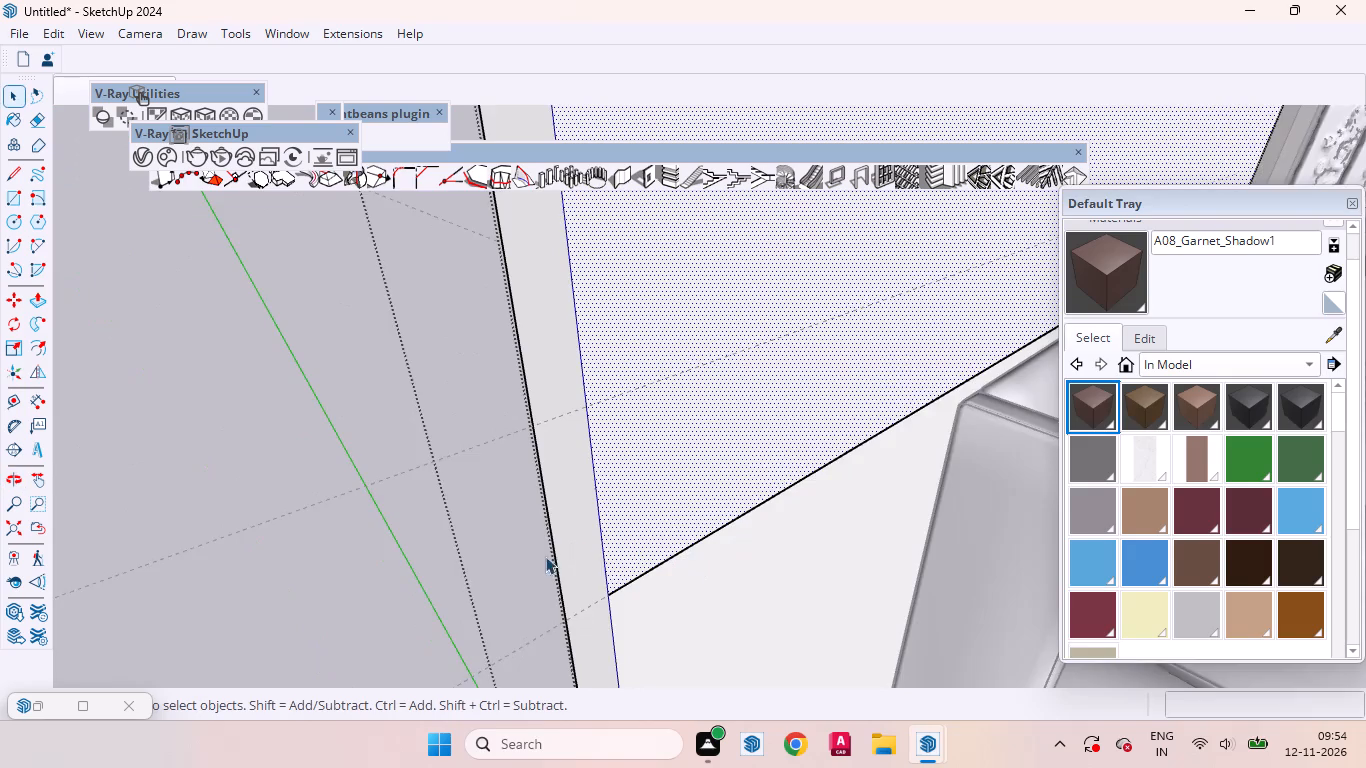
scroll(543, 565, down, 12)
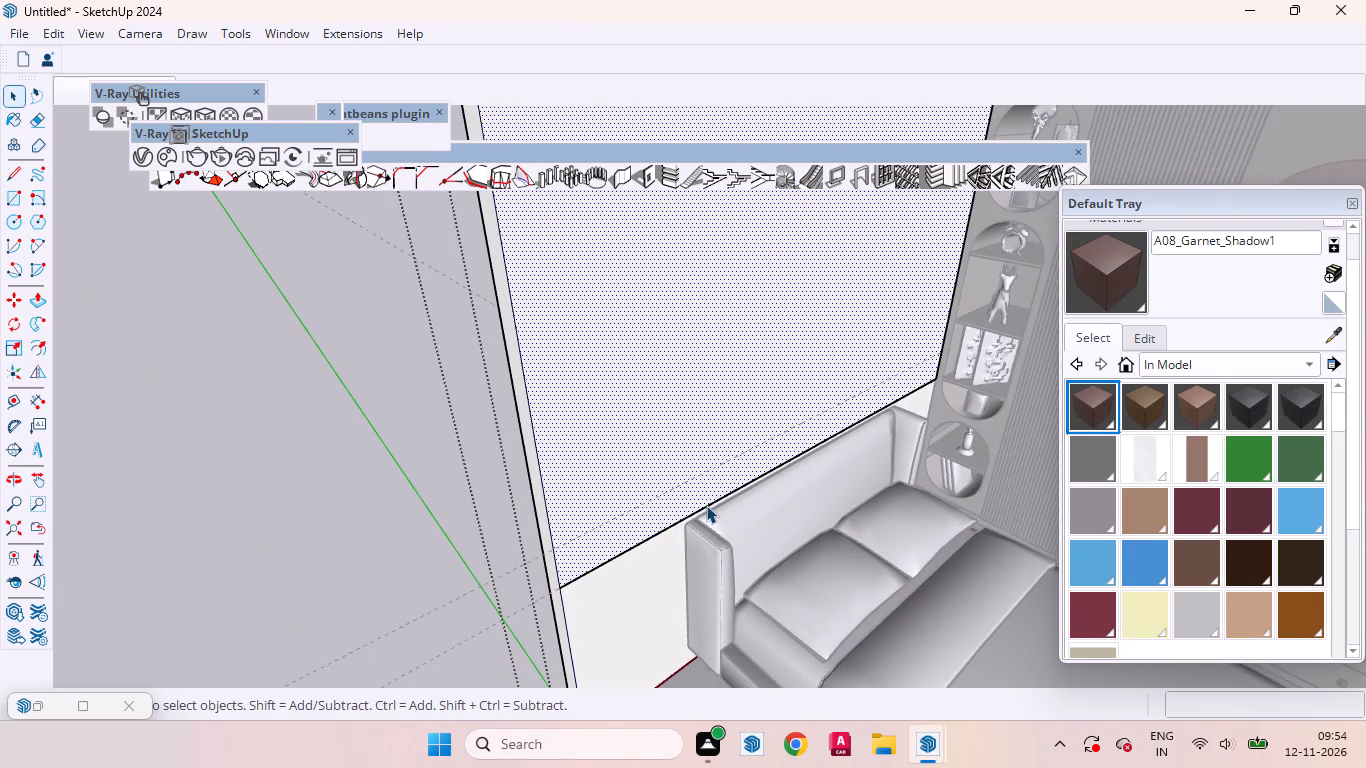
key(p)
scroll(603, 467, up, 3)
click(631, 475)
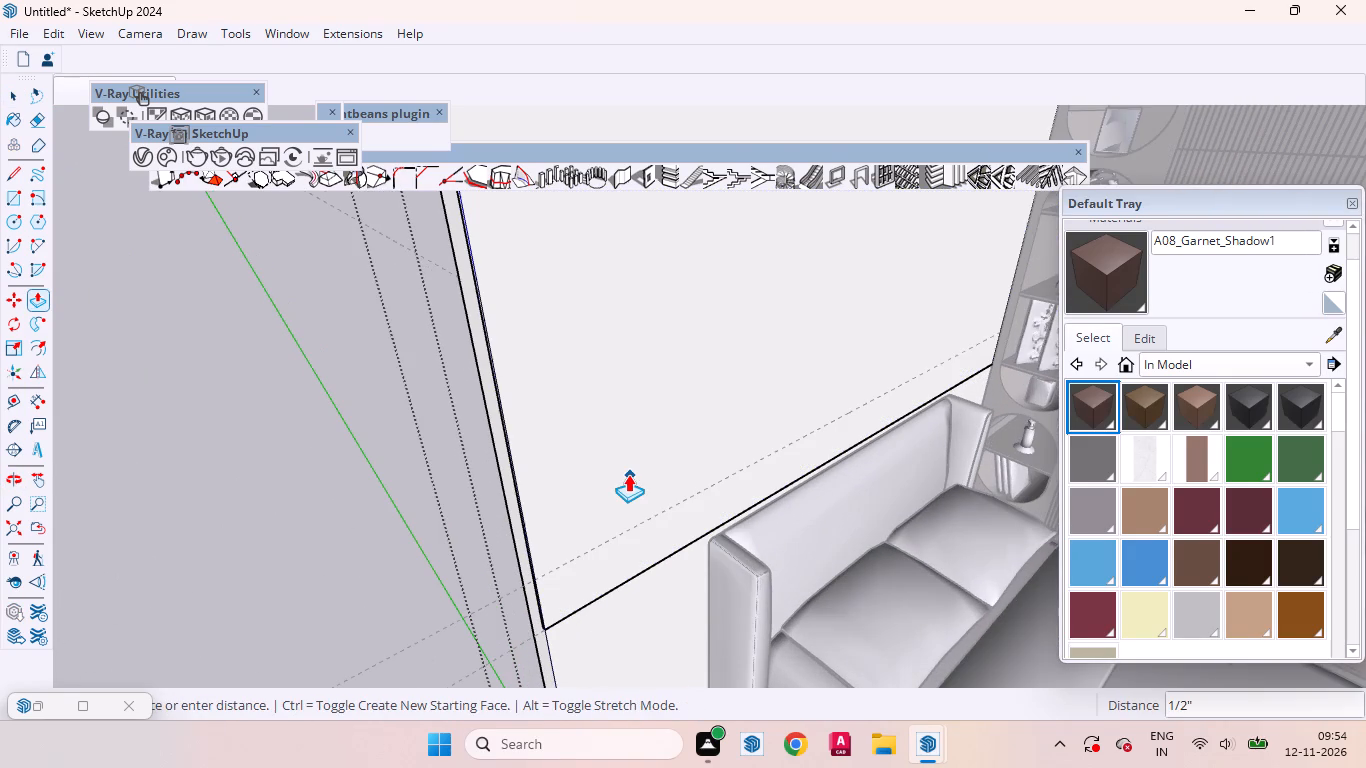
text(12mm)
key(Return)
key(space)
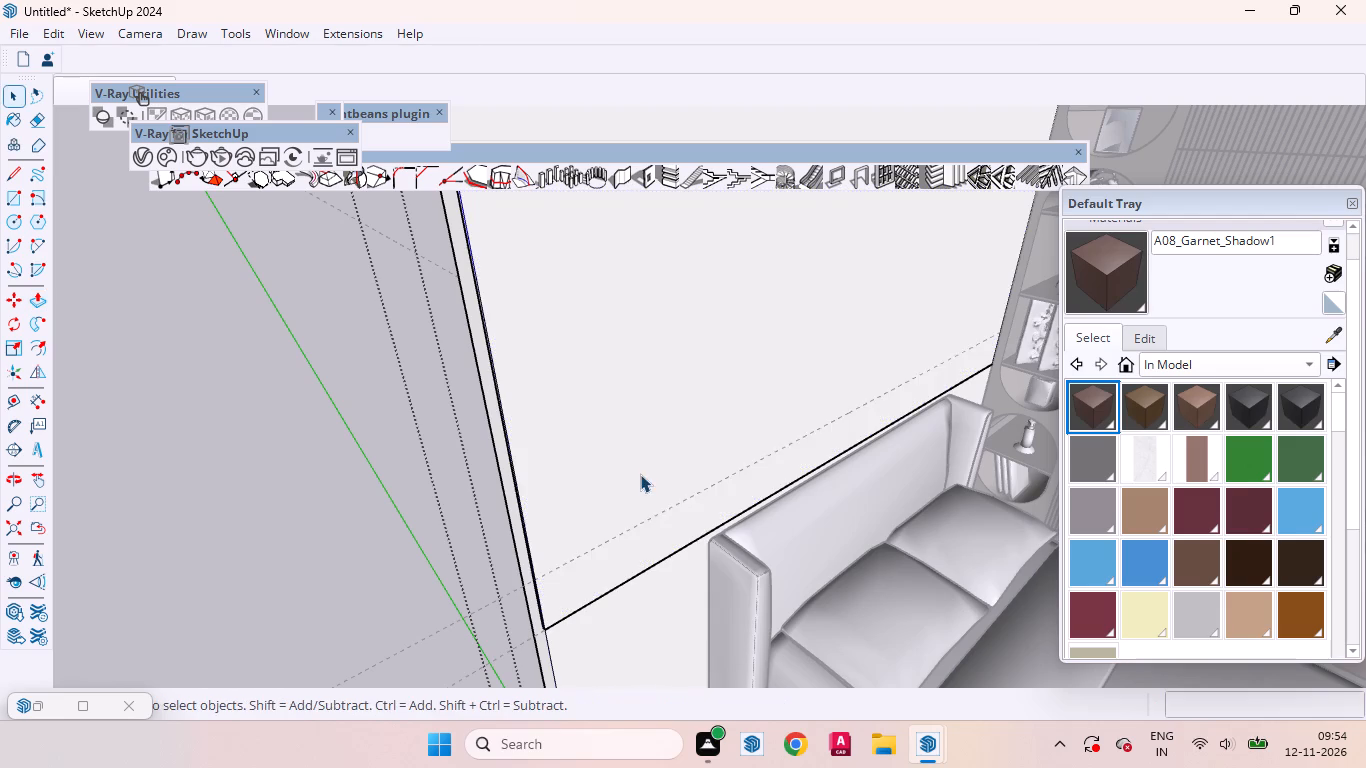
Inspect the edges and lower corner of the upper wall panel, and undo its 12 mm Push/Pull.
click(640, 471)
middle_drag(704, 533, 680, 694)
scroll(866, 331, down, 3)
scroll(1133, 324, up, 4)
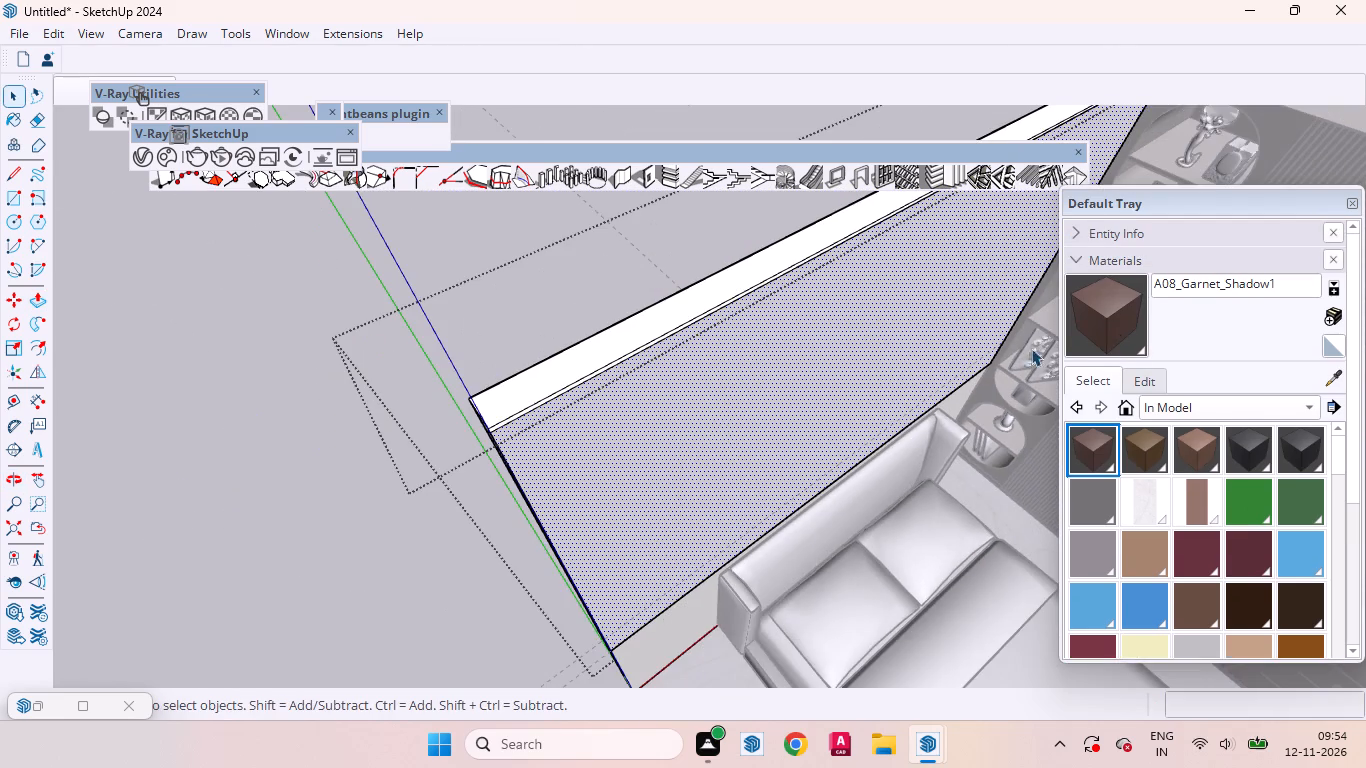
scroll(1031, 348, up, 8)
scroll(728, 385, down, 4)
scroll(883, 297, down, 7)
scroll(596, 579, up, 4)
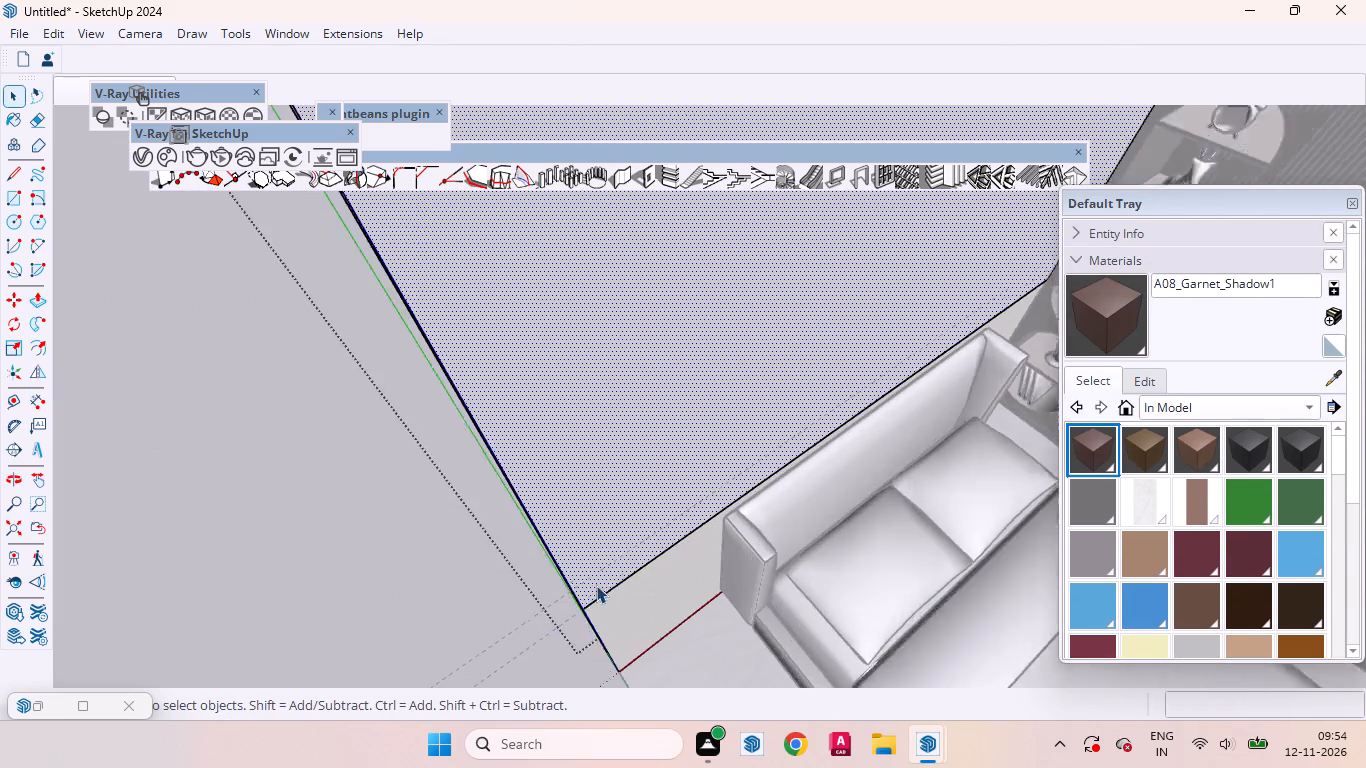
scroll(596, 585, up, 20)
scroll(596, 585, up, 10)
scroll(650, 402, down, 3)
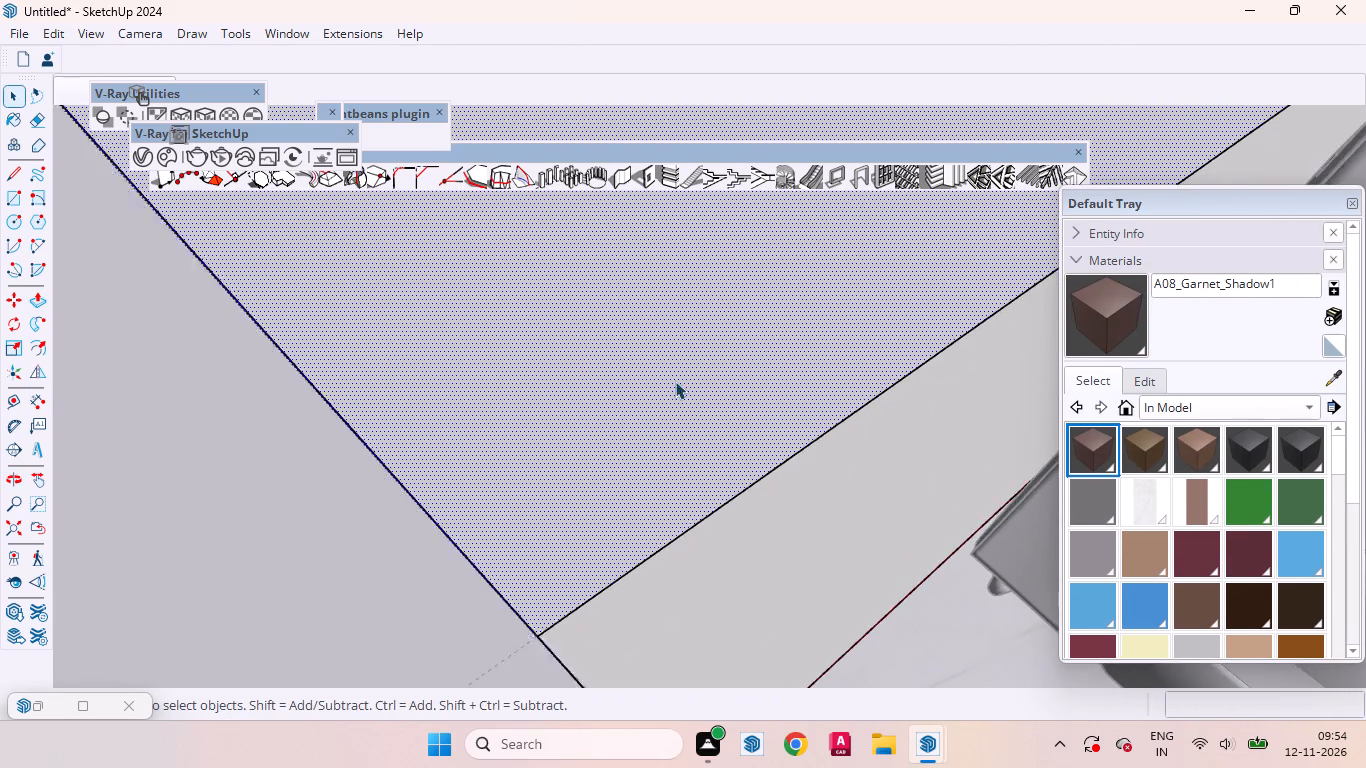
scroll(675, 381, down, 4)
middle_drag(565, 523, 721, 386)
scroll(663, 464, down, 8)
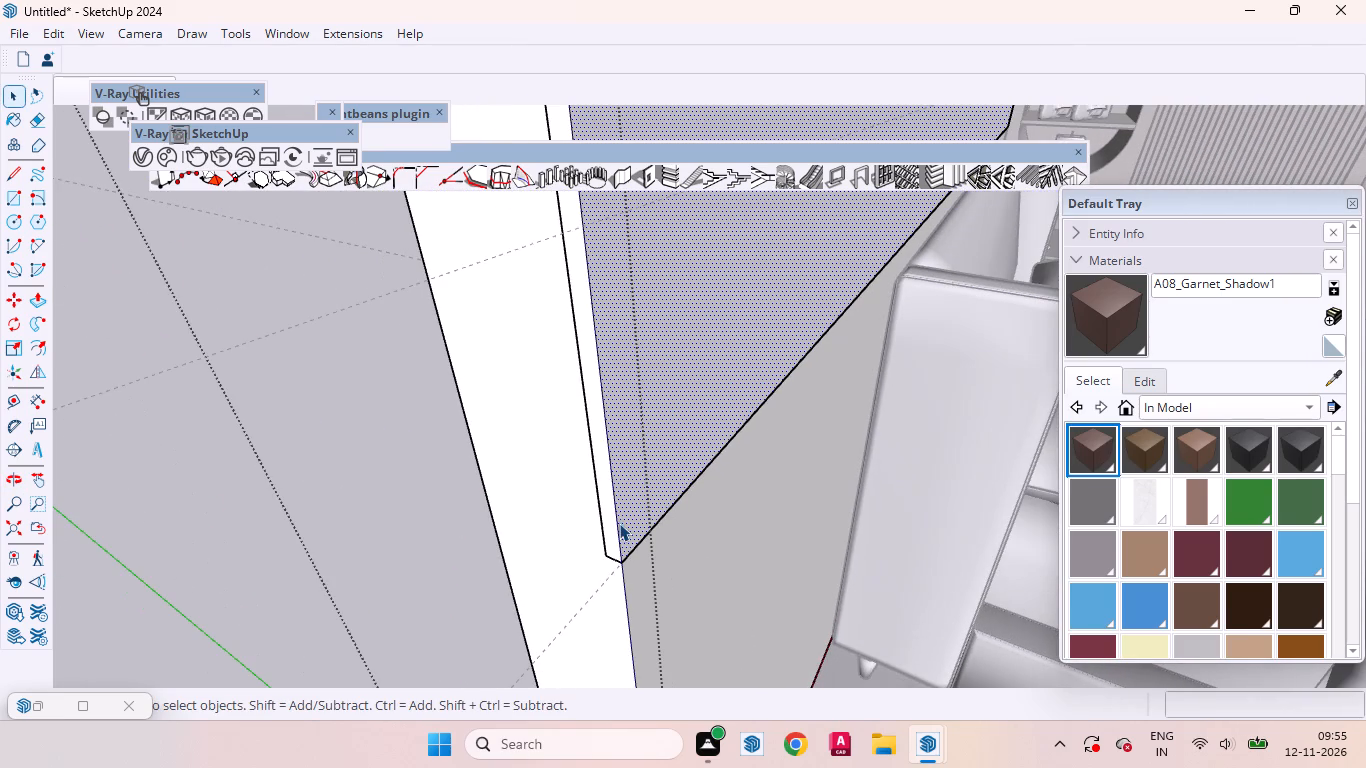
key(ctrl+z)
Check the upper and lower wall faces by selecting each one, and leave the white wall group.
scroll(506, 541, down, 4)
click(643, 466)
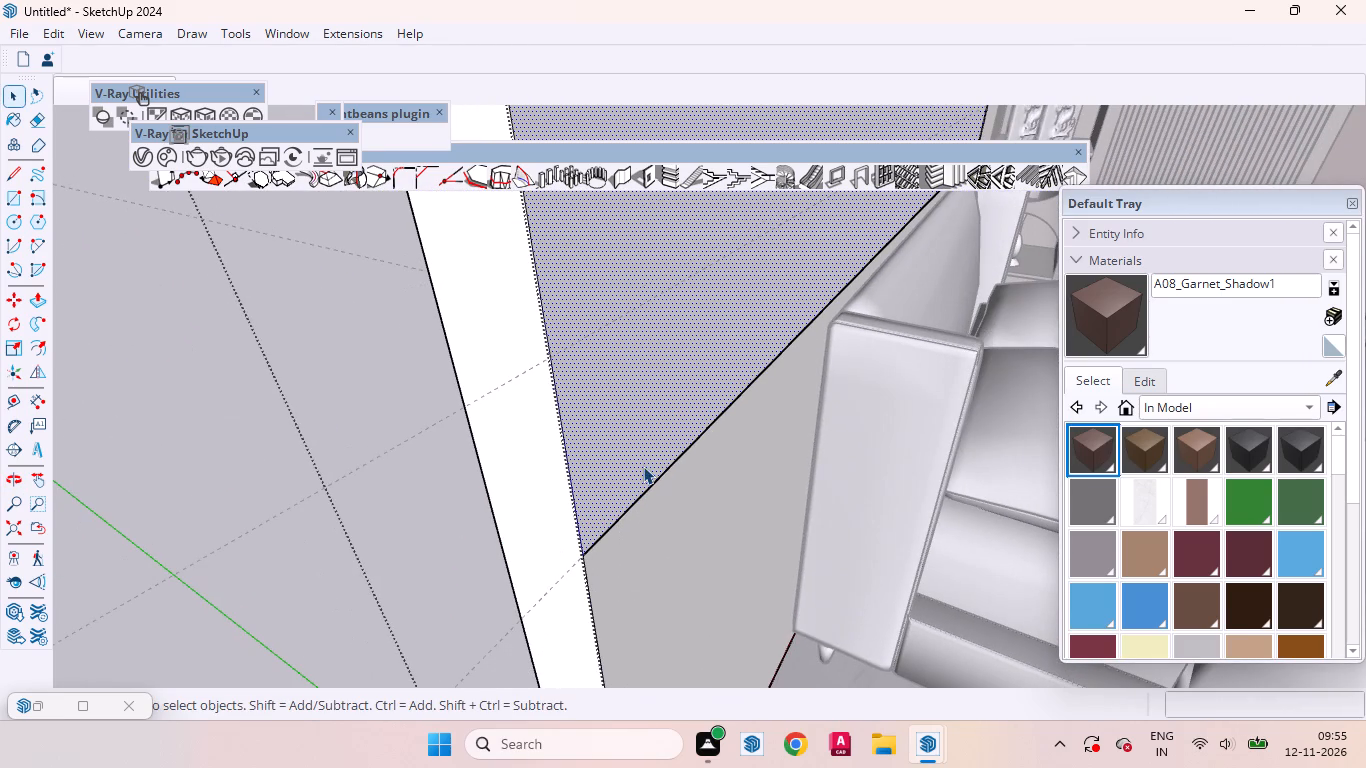
scroll(549, 491, down, 4)
click(649, 547)
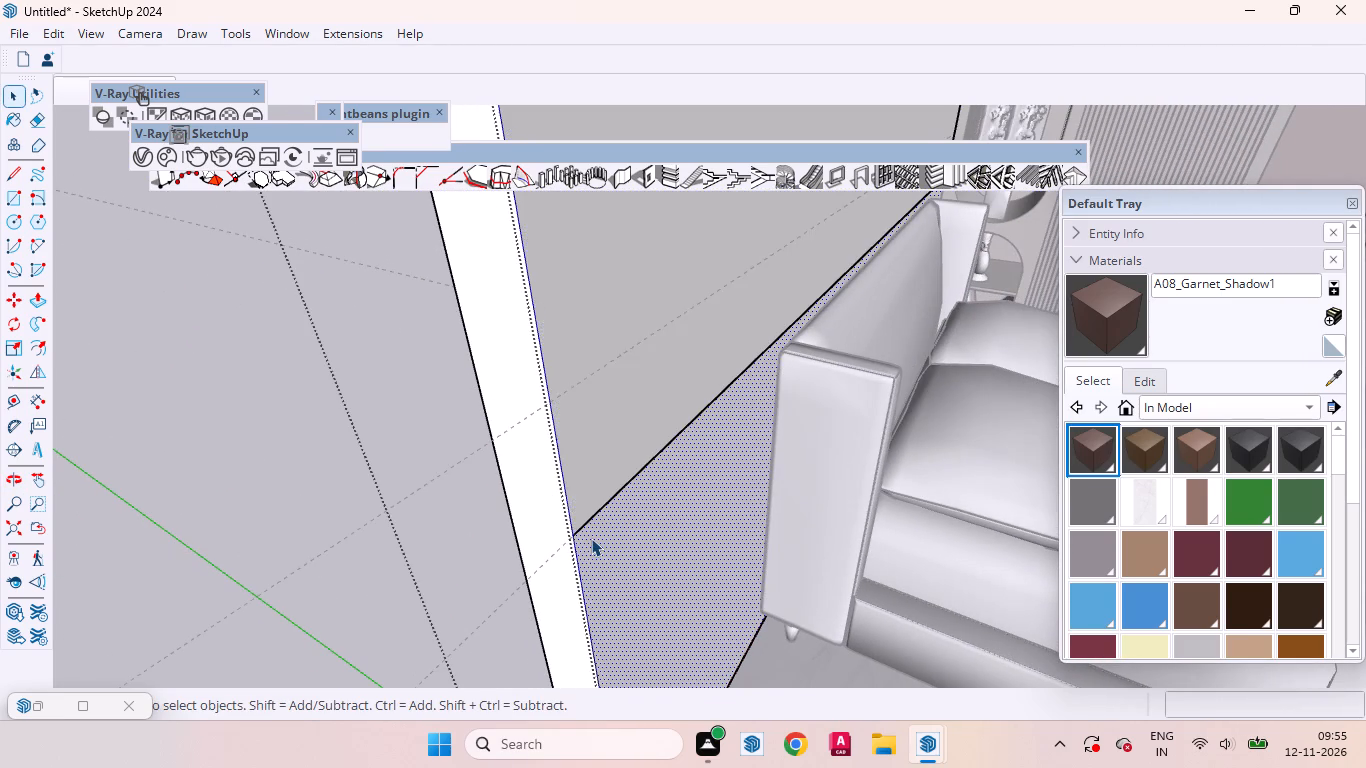
scroll(591, 538, down, 6)
click(373, 532)
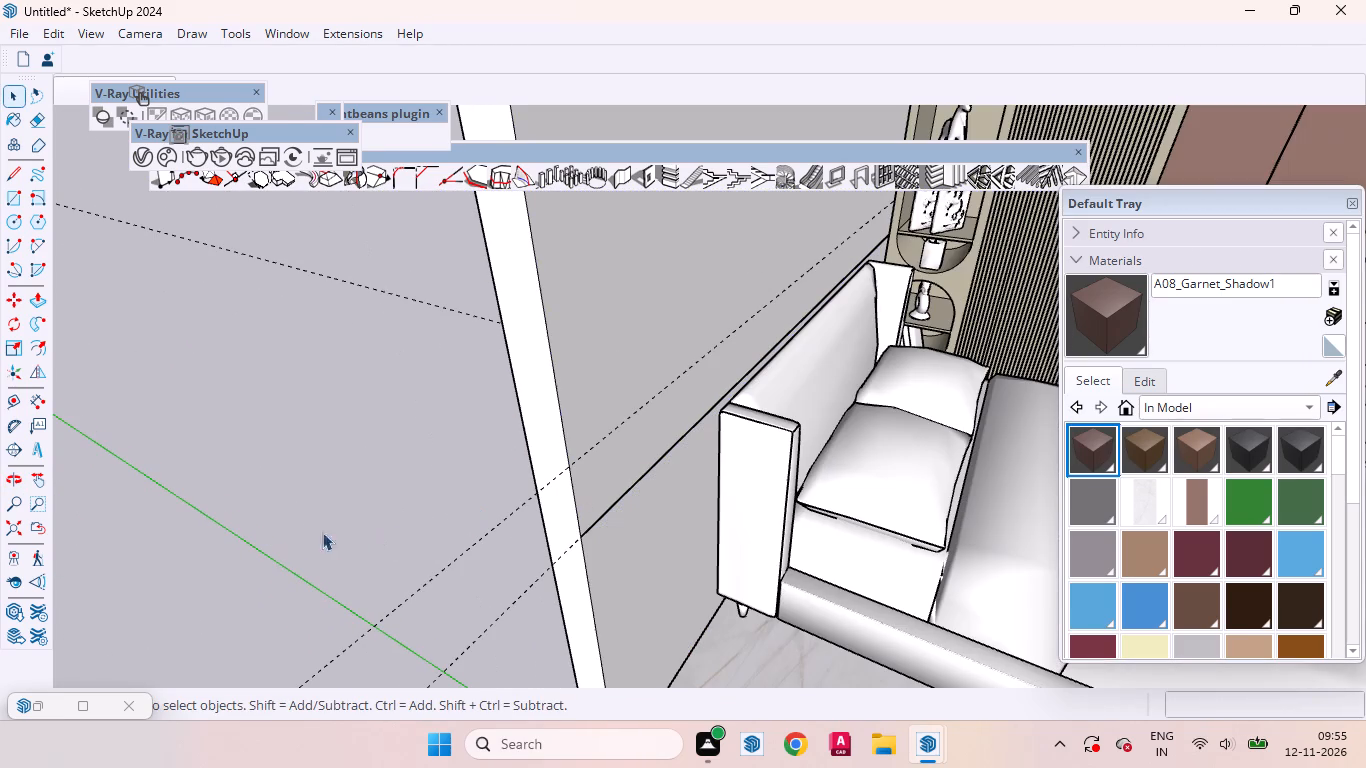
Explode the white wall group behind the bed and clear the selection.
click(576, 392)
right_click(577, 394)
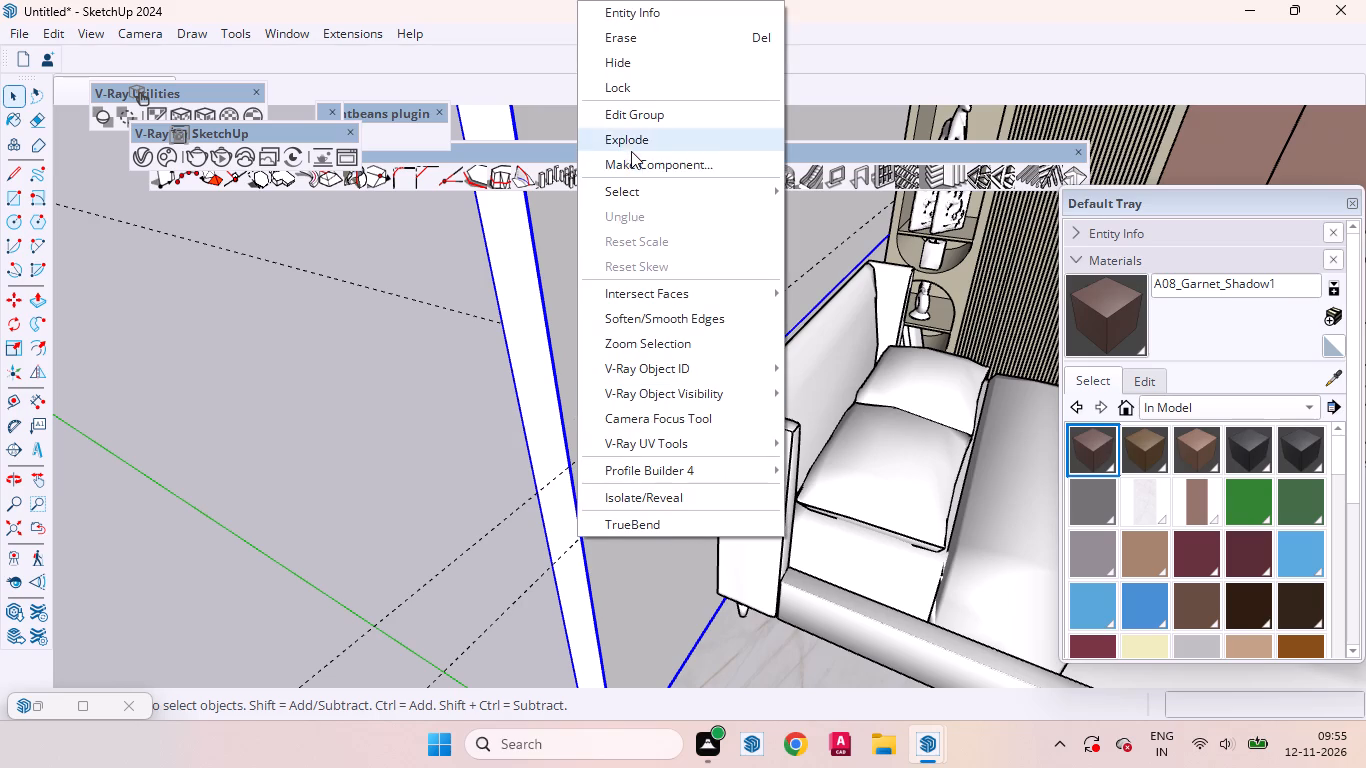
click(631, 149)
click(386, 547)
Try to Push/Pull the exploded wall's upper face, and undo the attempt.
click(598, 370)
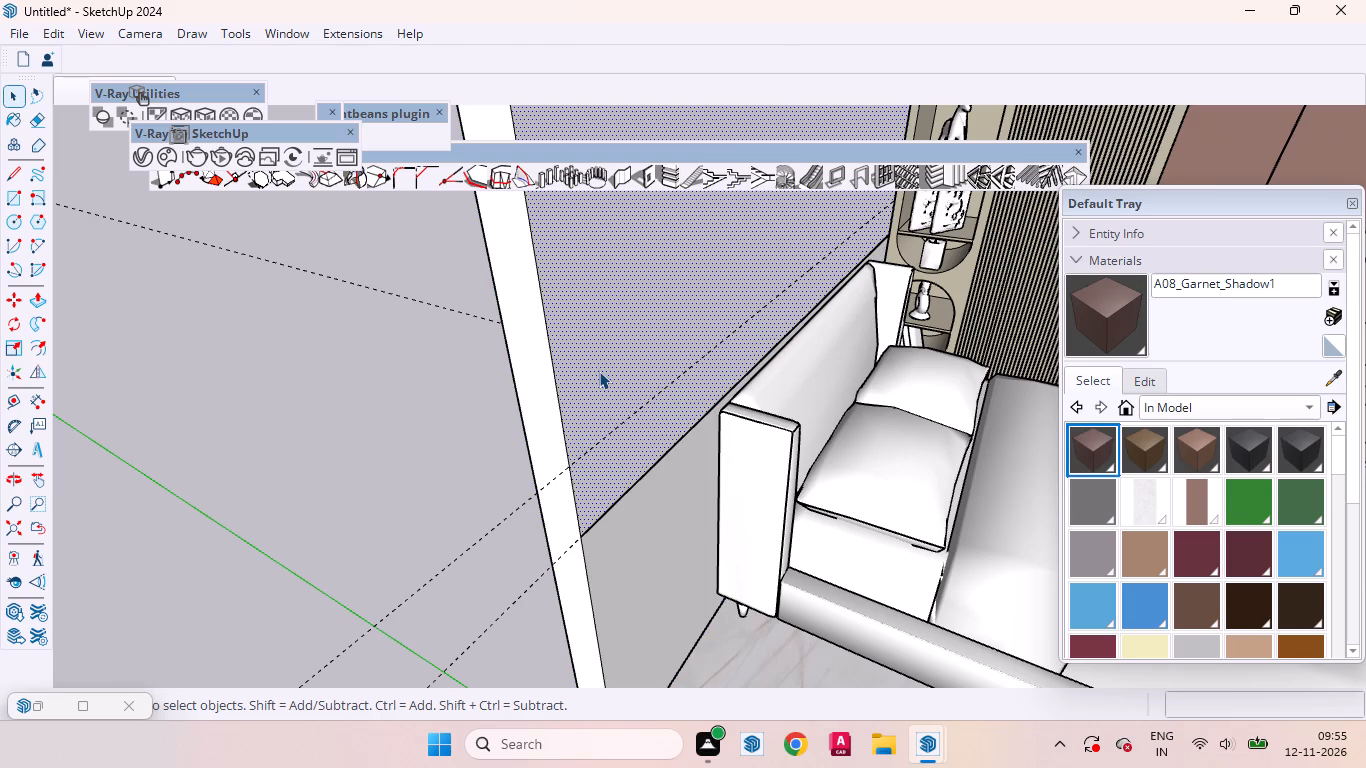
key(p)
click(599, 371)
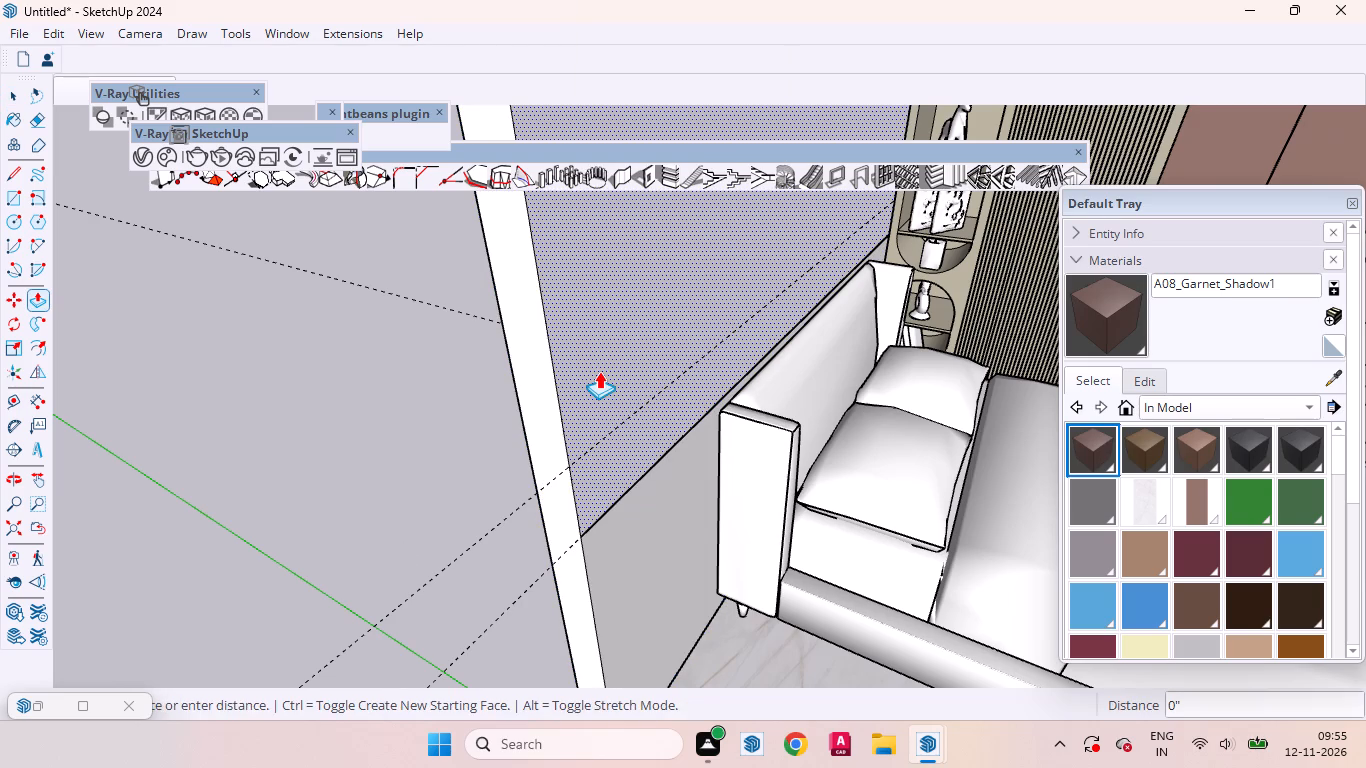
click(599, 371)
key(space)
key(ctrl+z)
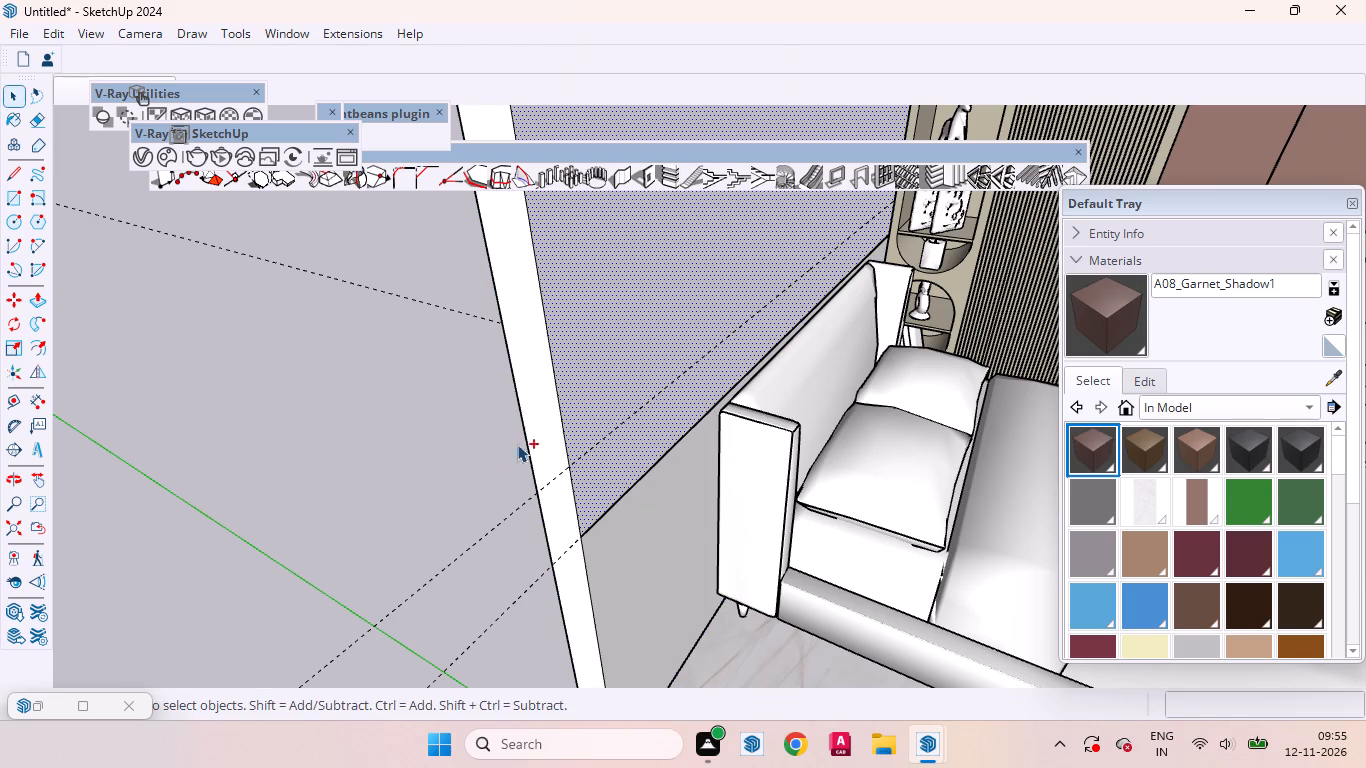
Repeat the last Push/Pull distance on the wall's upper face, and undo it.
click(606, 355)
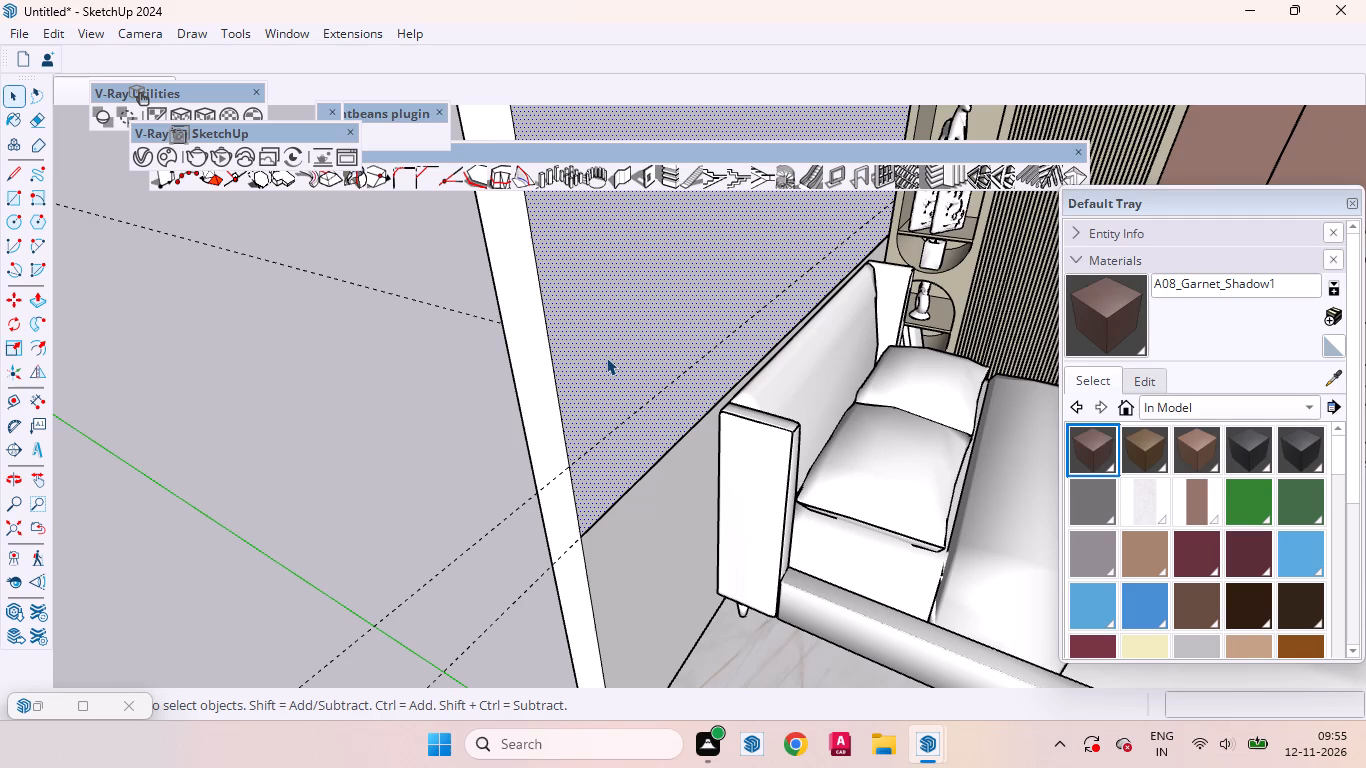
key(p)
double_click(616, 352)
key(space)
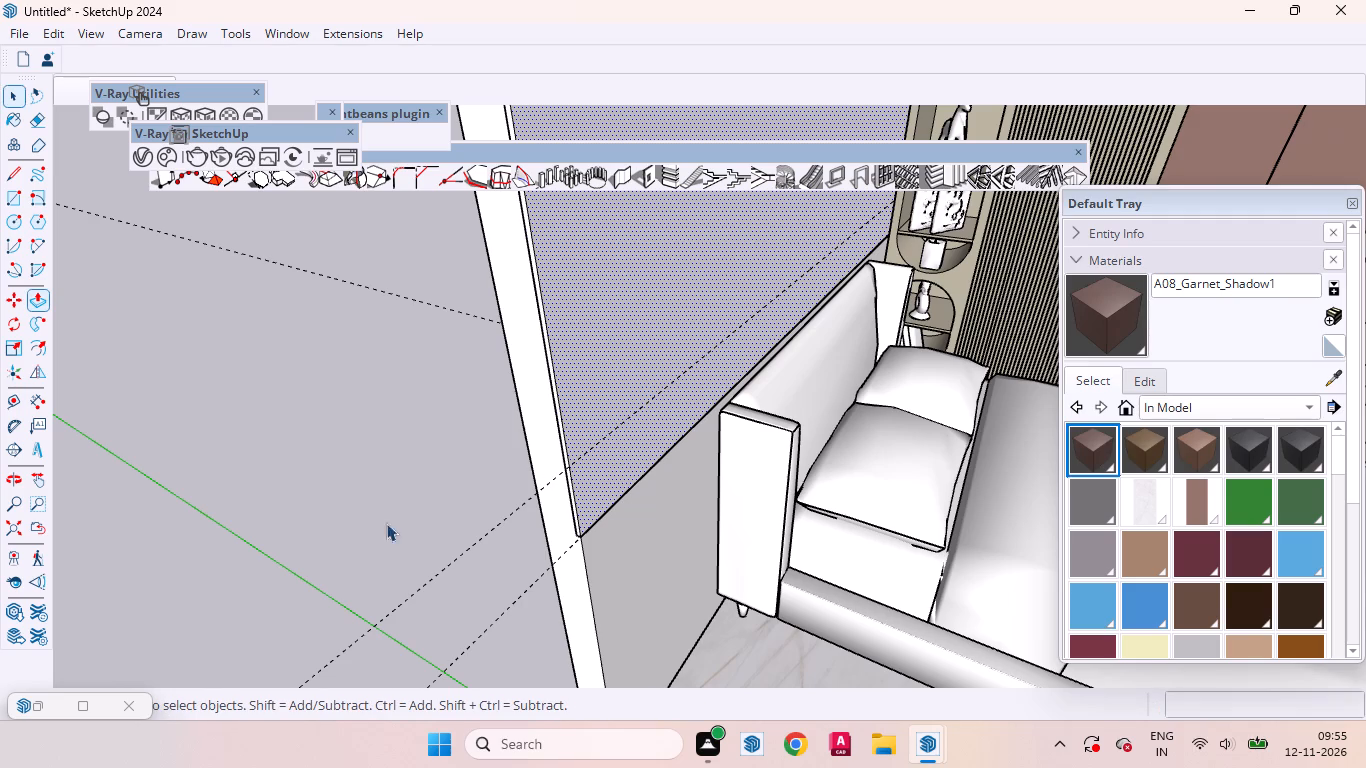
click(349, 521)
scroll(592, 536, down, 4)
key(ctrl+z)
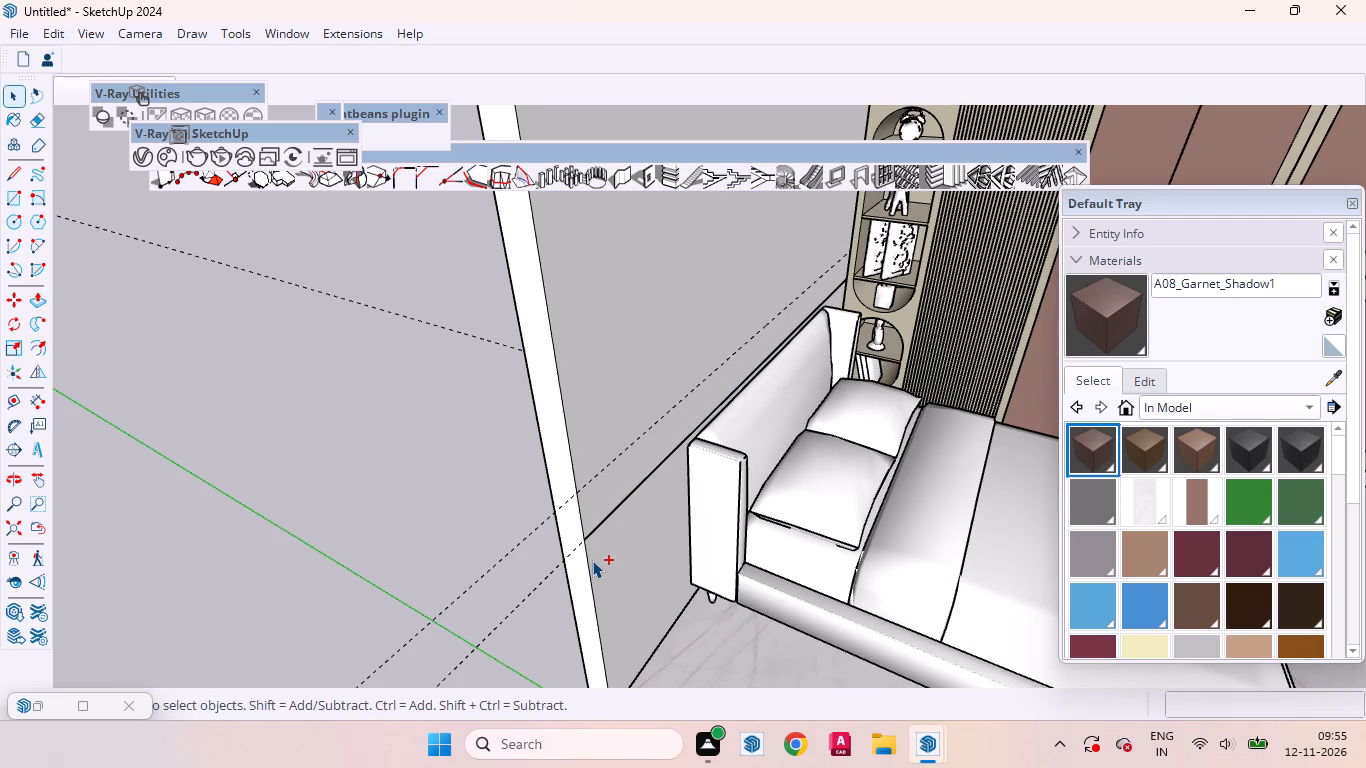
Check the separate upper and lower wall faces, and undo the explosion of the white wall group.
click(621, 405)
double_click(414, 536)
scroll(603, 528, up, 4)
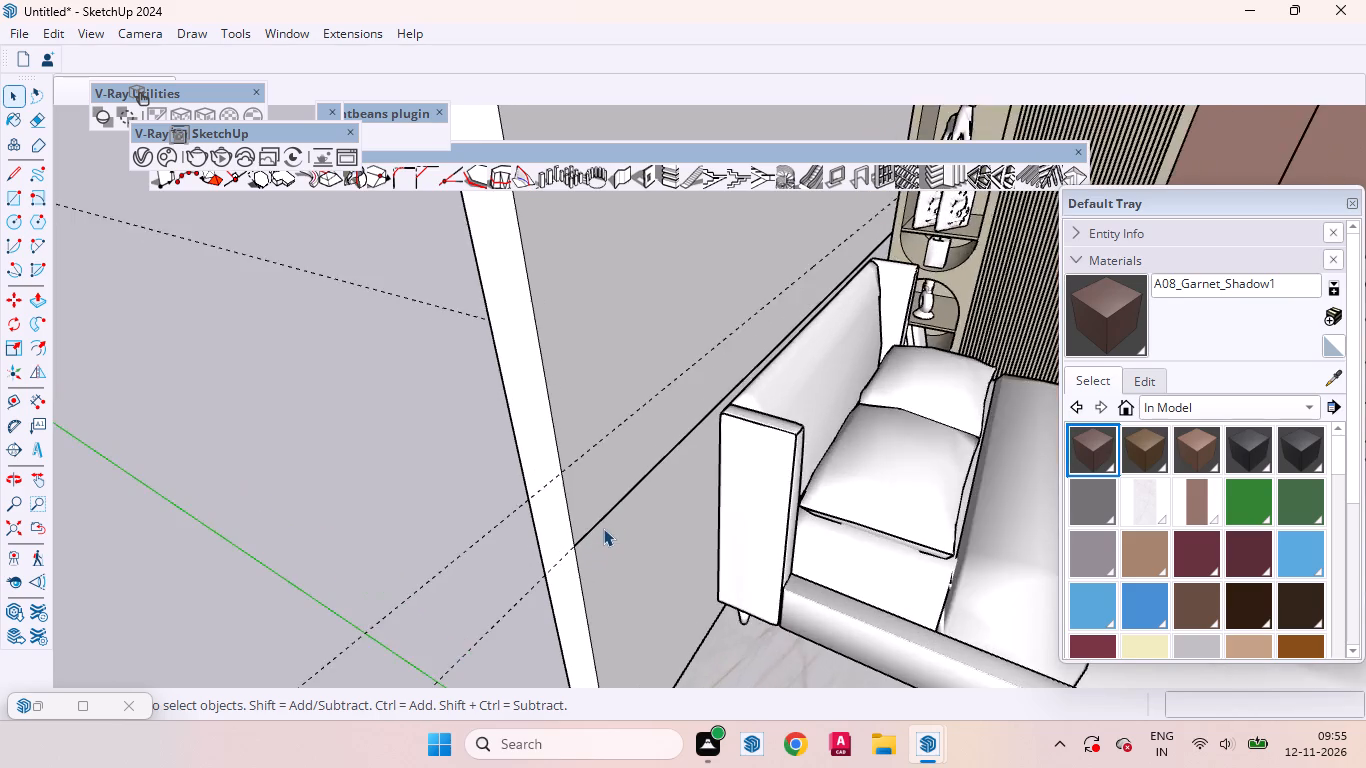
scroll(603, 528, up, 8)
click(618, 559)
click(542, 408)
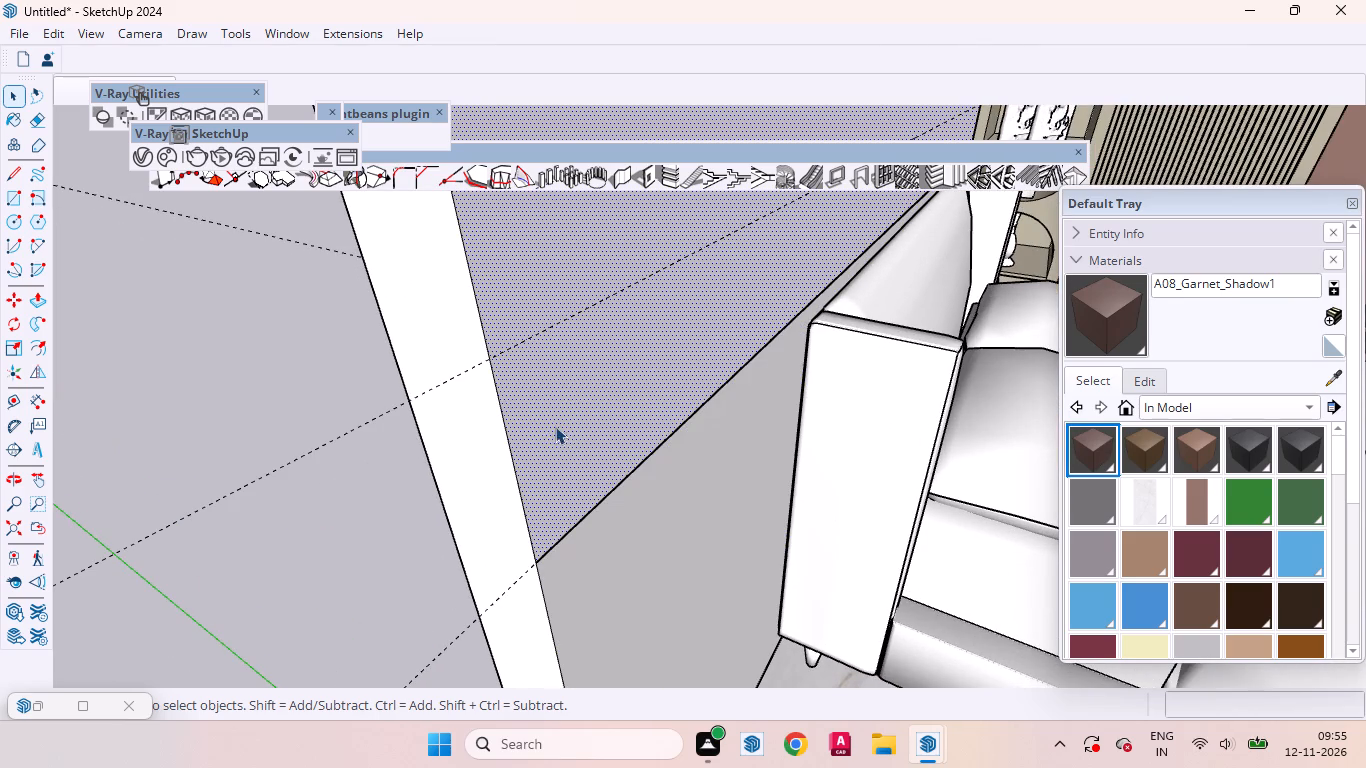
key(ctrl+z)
Explode the white wall group behind the headboard into loose geometry and deselect it.
click(325, 546)
click(585, 420)
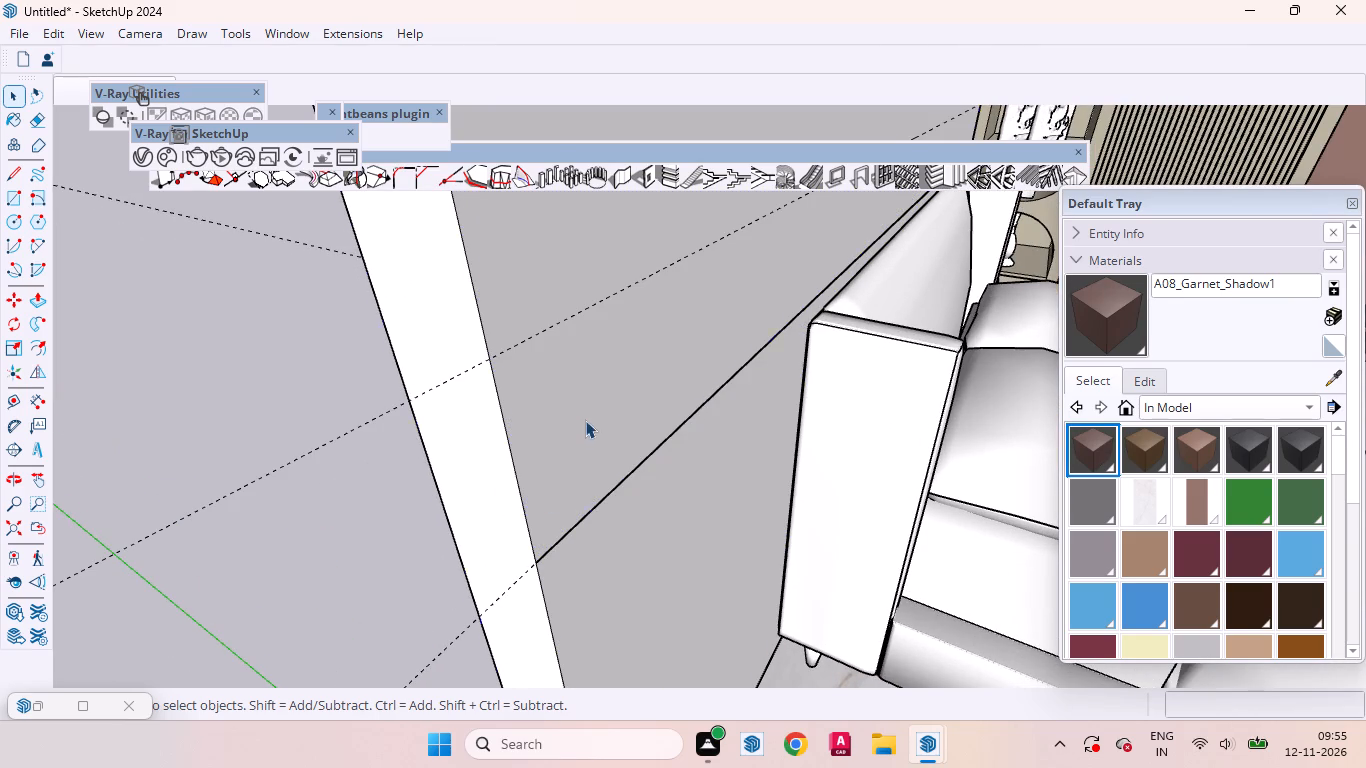
right_click(562, 444)
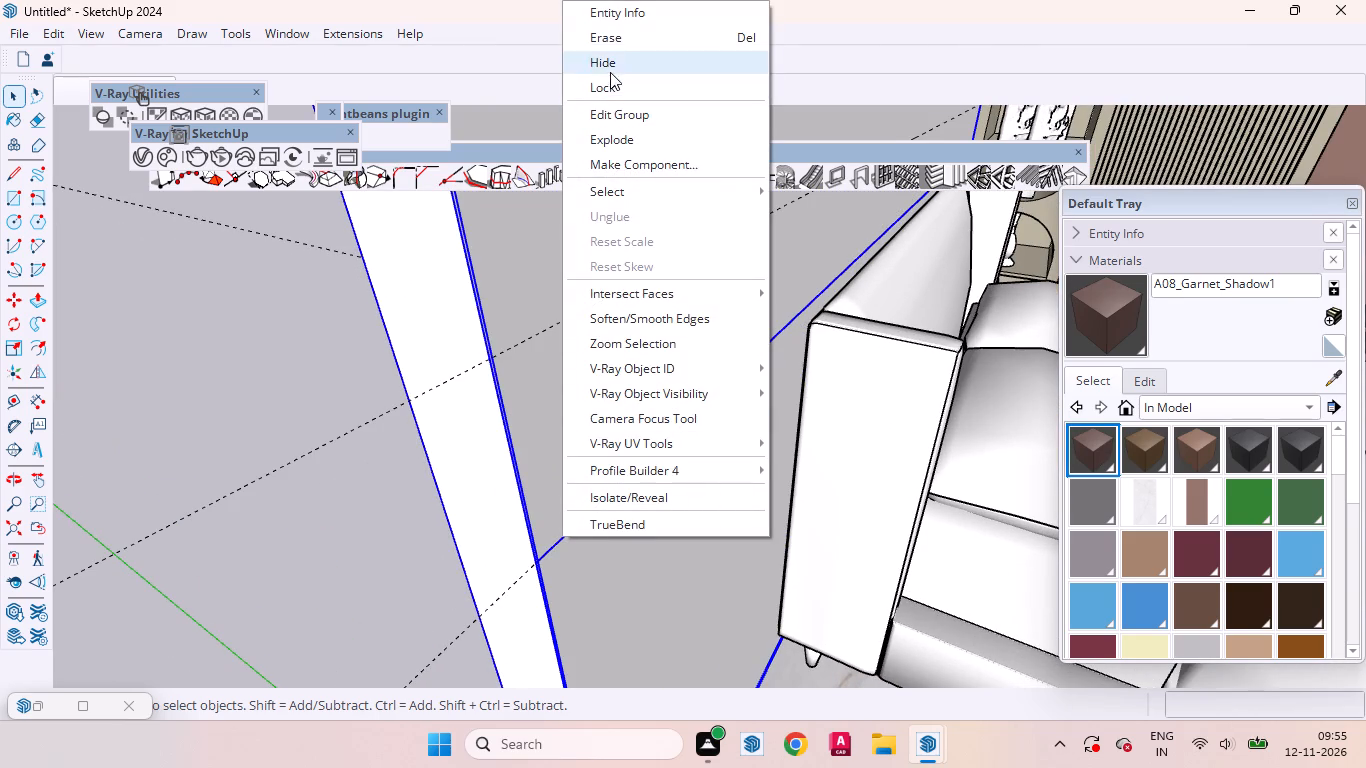
click(609, 144)
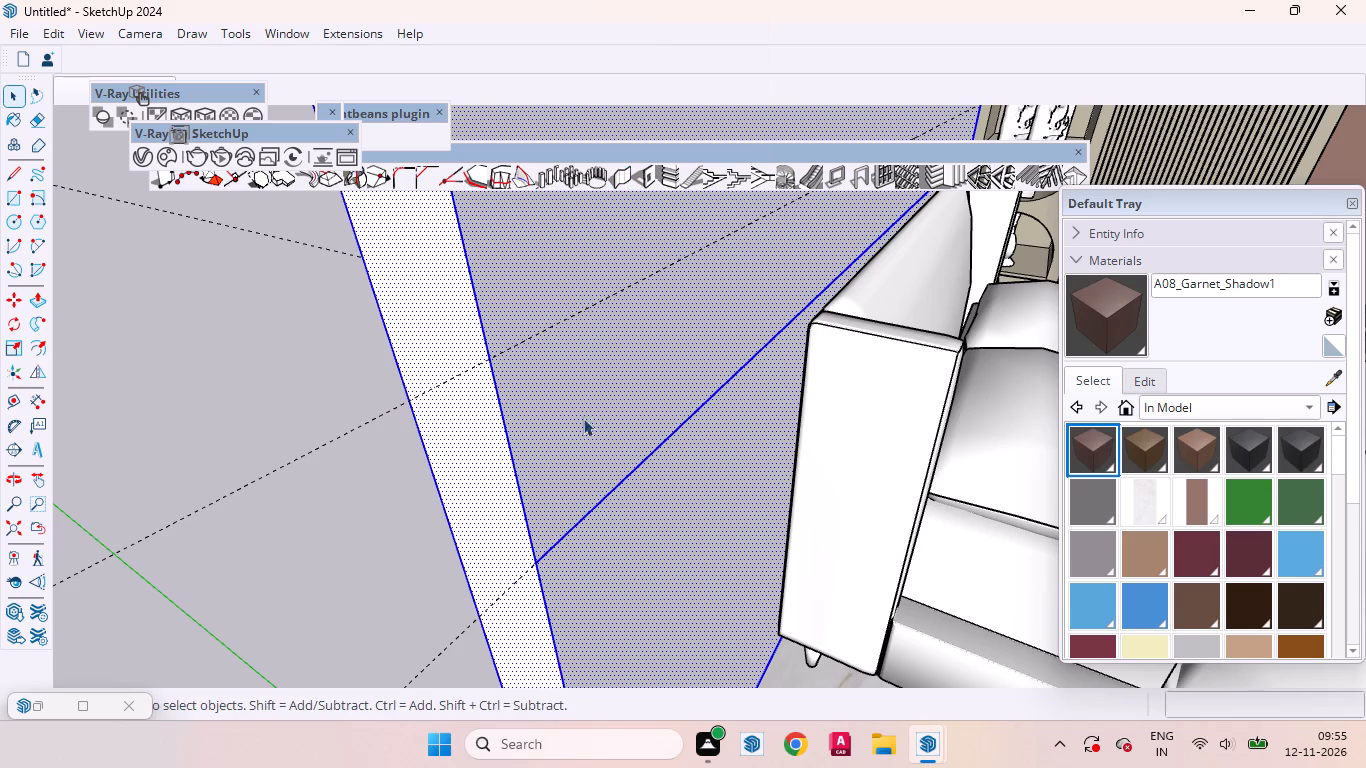
click(384, 566)
Push/Pull the exploded wall's upper face slightly freehand, and check the wall together with the bed and wardrobe.
click(552, 463)
key(p)
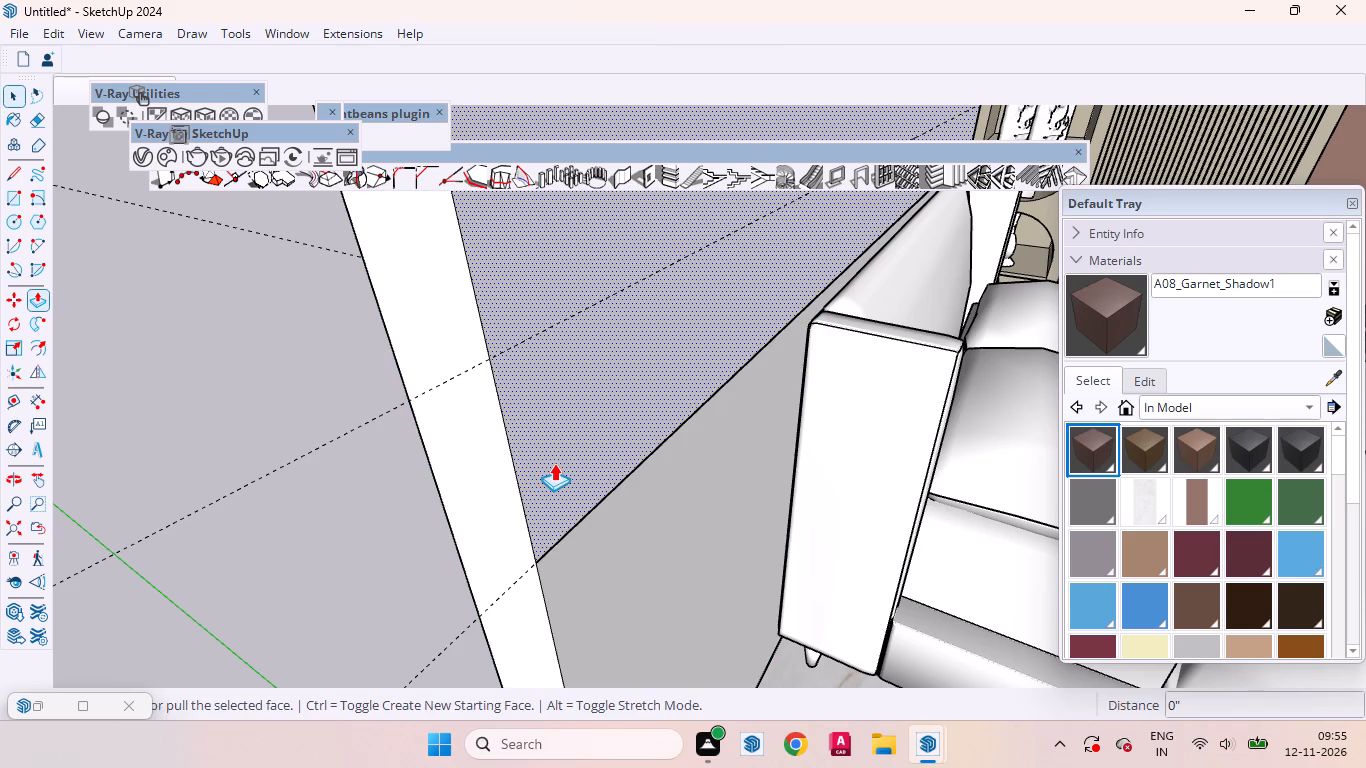
drag(554, 463, 538, 456)
key(space)
scroll(488, 578, down, 19)
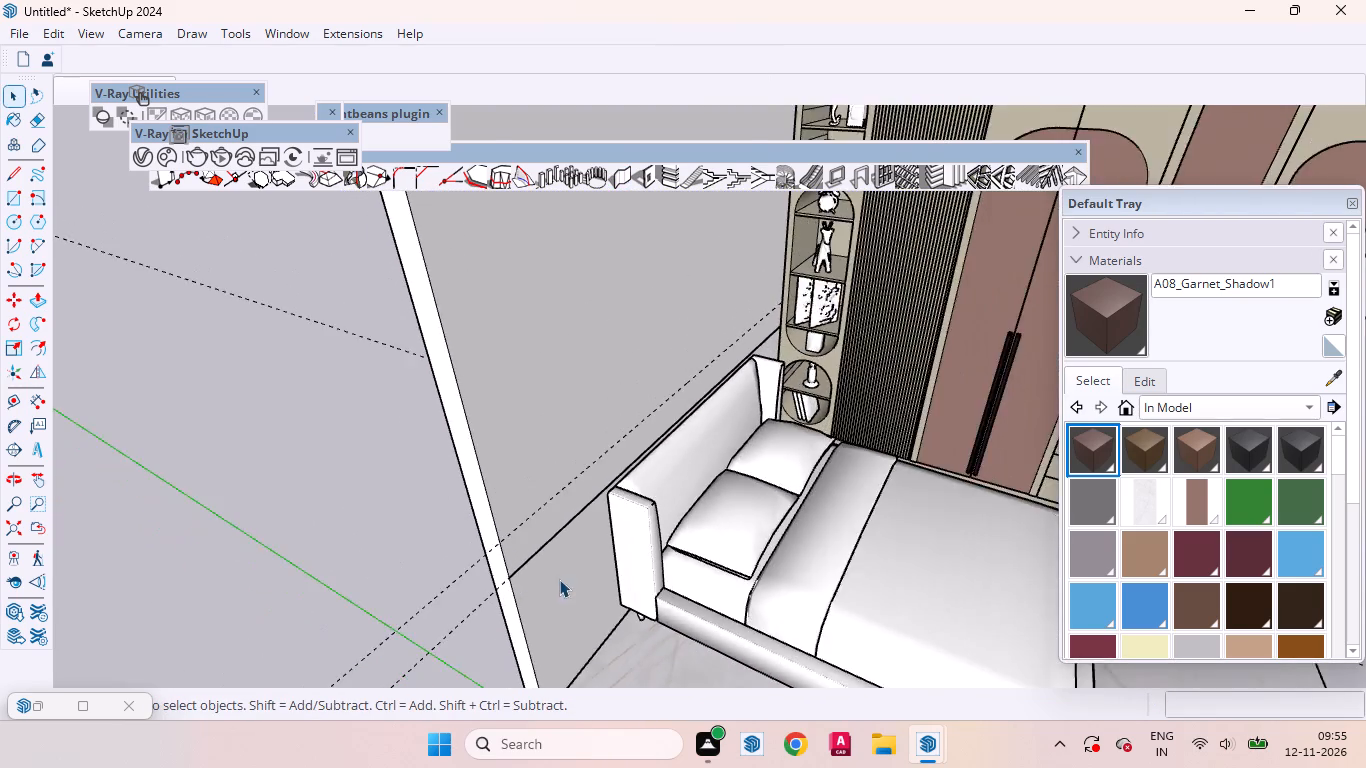
scroll(559, 579, down, 8)
scroll(657, 340, up, 3)
middle_drag(649, 449, 521, 450)
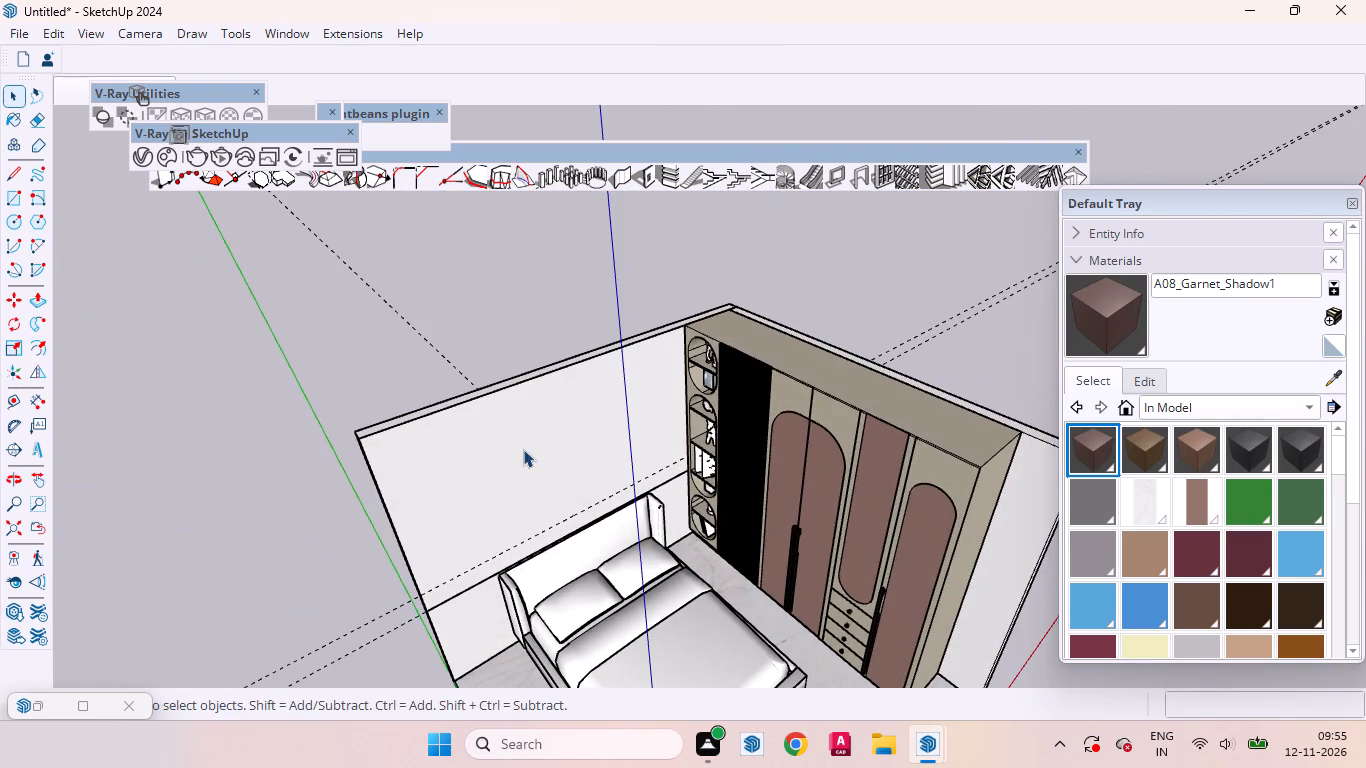
Examine the corner where the upper wall face meets the wardrobe's shelf side.
click(523, 449)
scroll(625, 395, up, 20)
scroll(625, 395, up, 2)
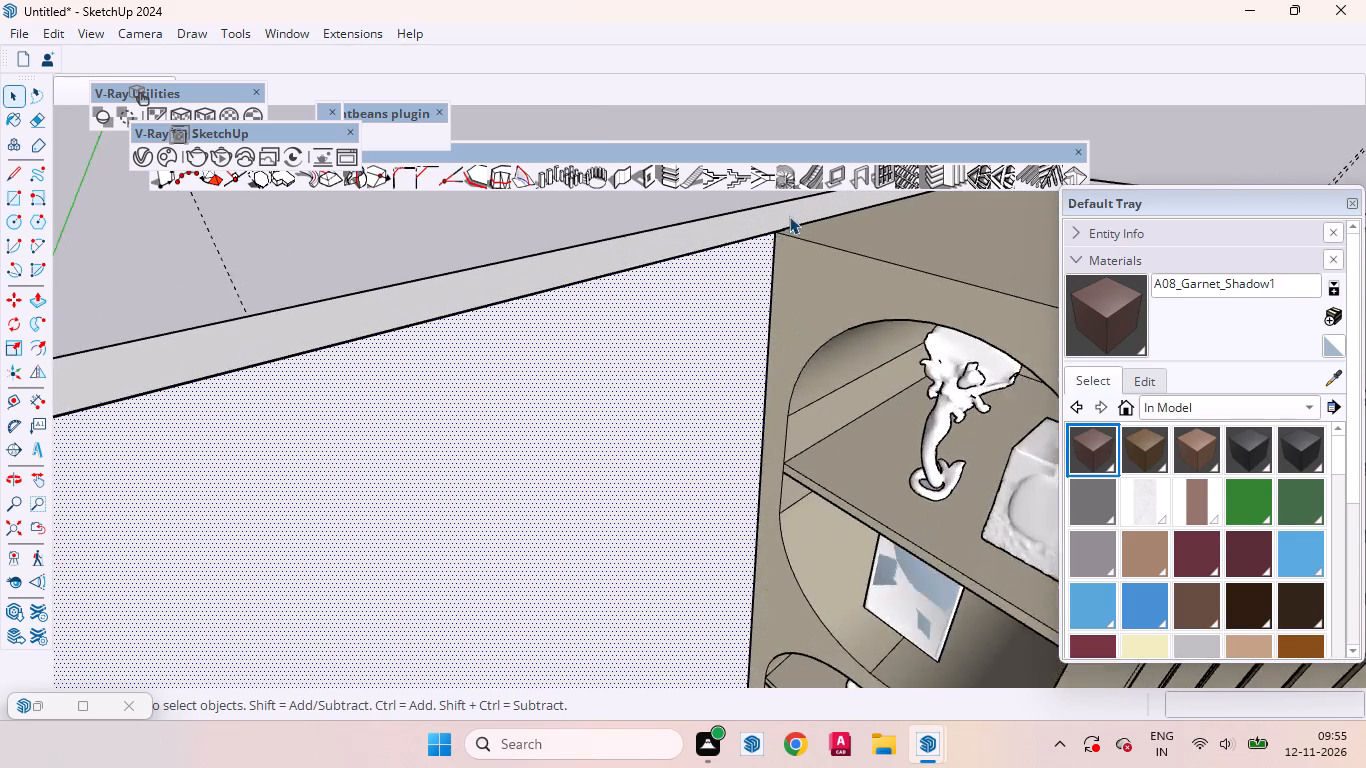
scroll(789, 216, up, 19)
middle_drag(739, 305, 798, 318)
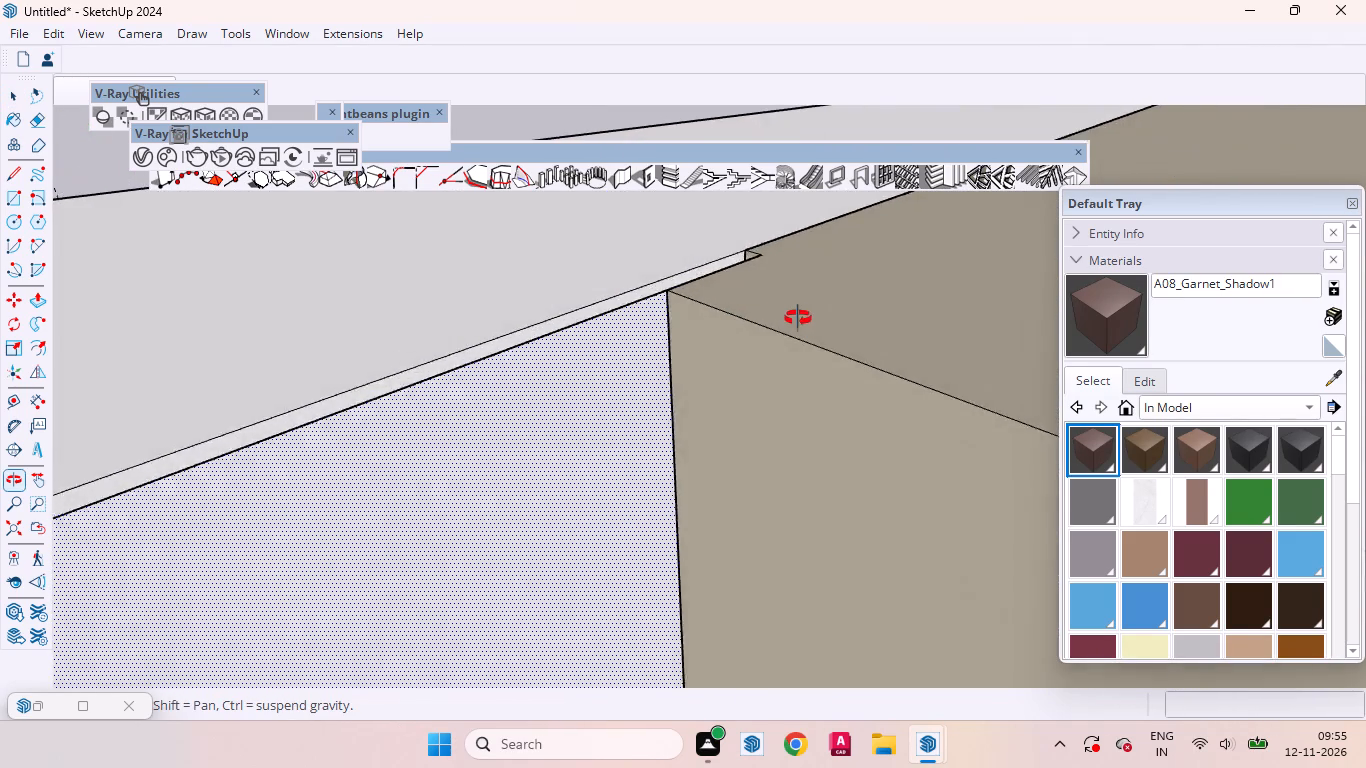
middle_drag(798, 318, 832, 499)
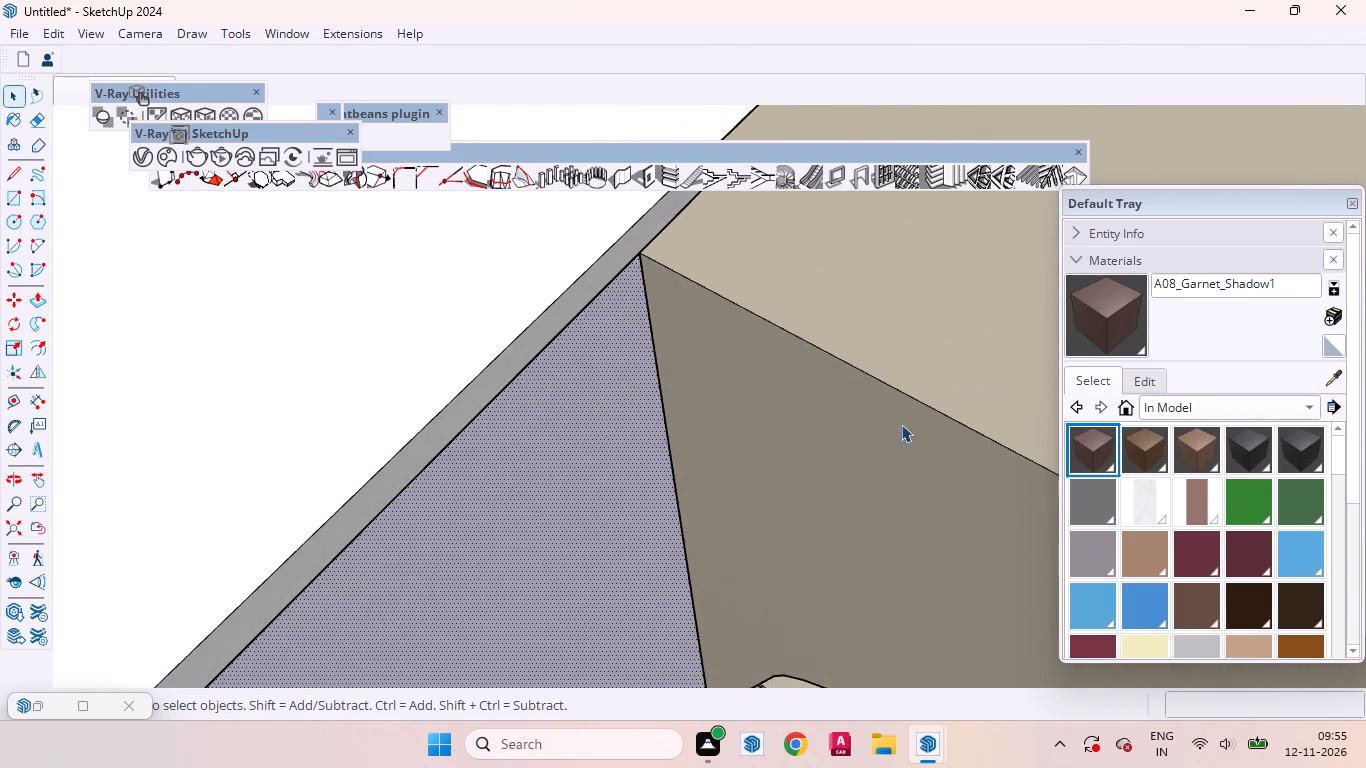
scroll(901, 423, down, 10)
scroll(847, 368, down, 15)
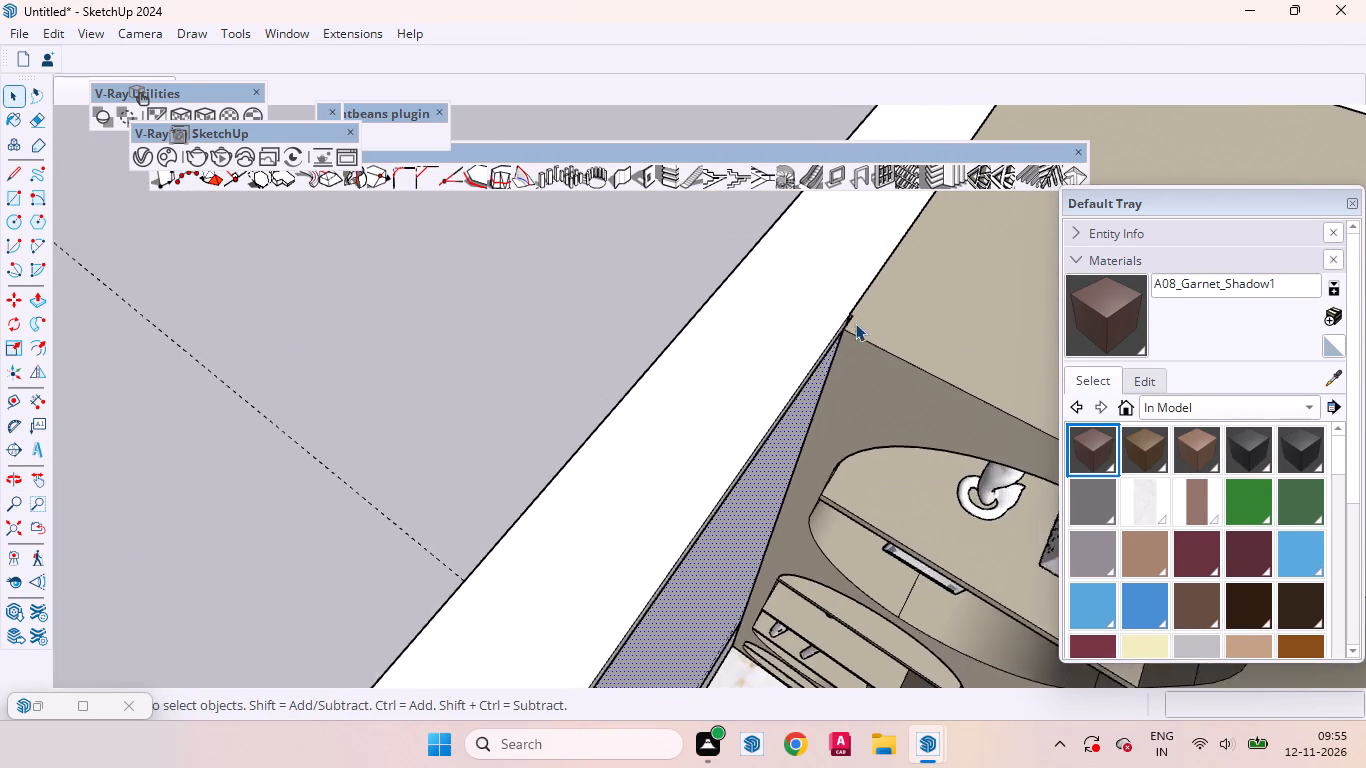
Undo the recent explosion, division and Push/Pull edits on the wall behind the headboard, and select the white wall group.
key(ctrl+z)
key(ctrl+z)
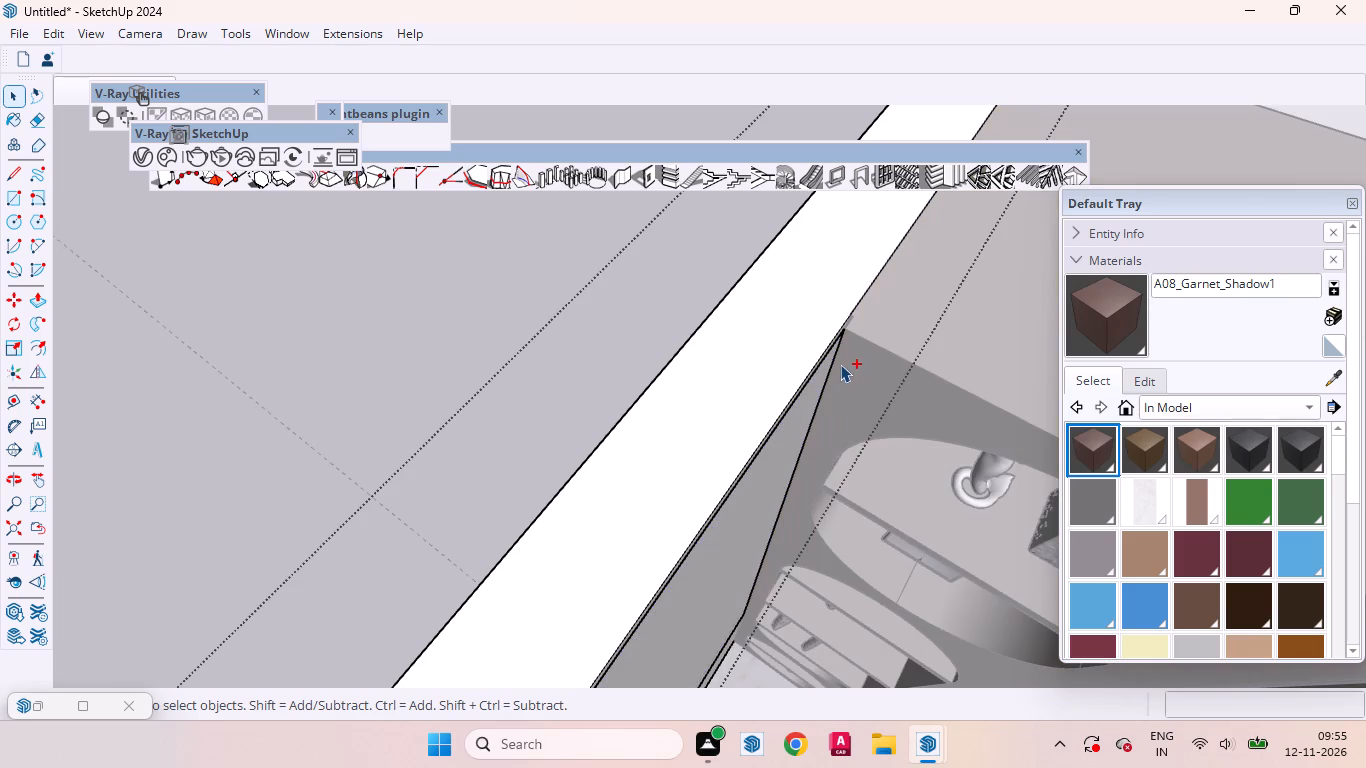
key(ctrl+z)
click(481, 374)
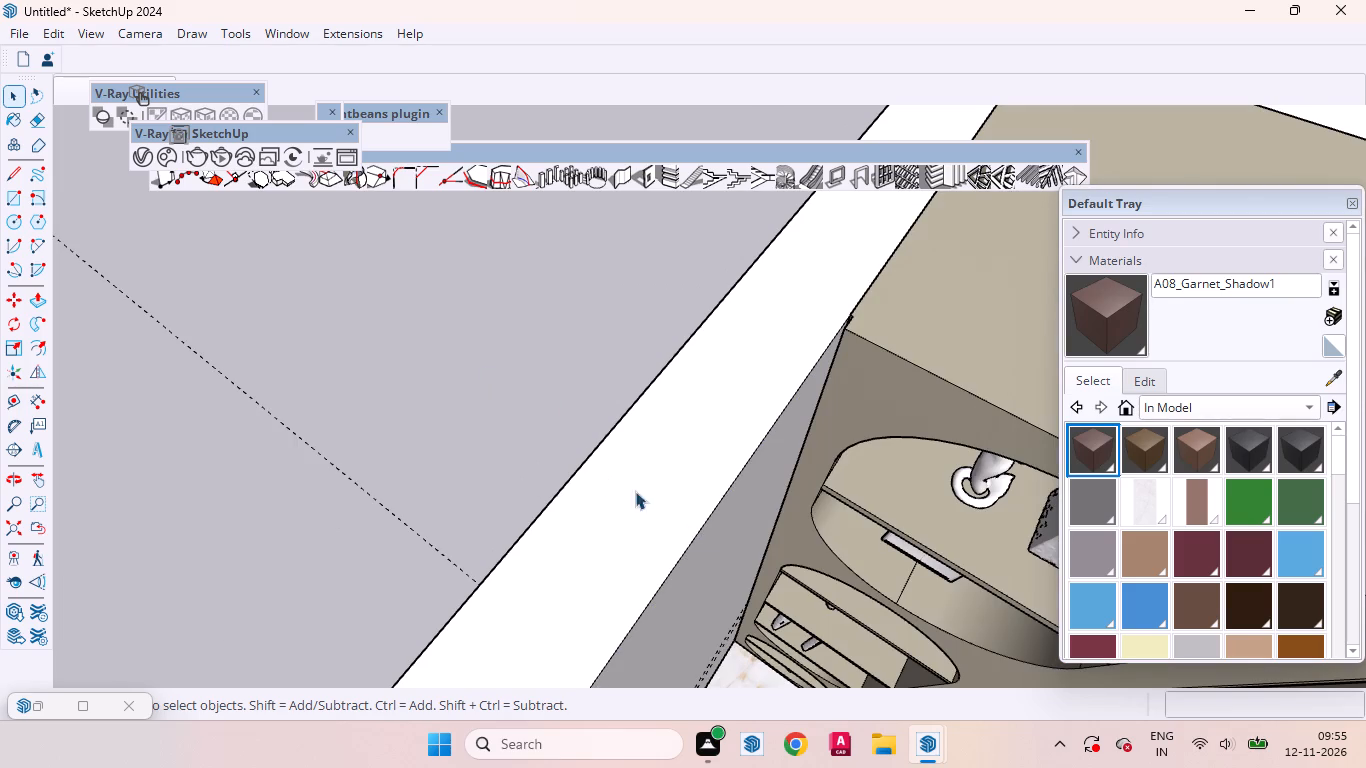
click(702, 494)
Place a vertical guide about 9' 7 3/16" from the headboard wall's free vertical edge, beside the wardrobe's shelf side.
scroll(697, 325, down, 18)
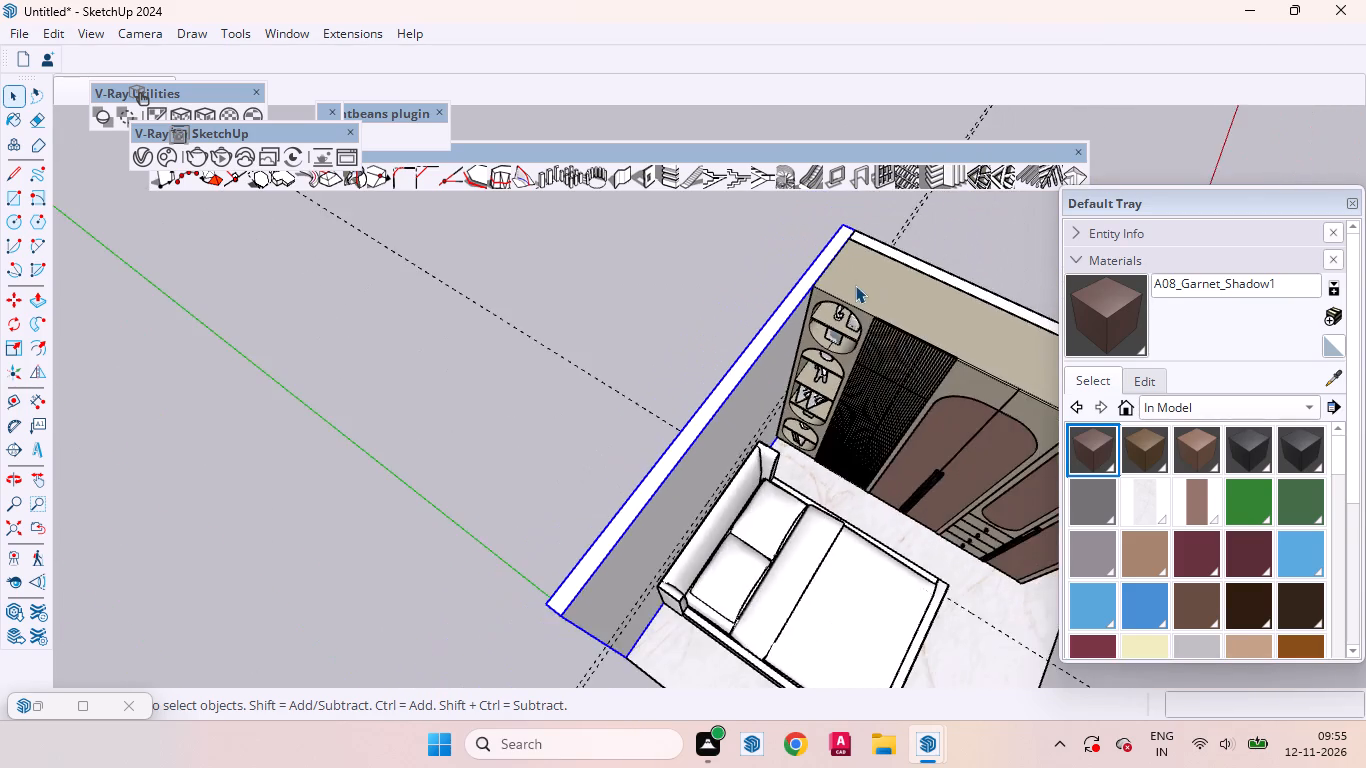
scroll(855, 285, down, 4)
middle_drag(720, 435, 637, 283)
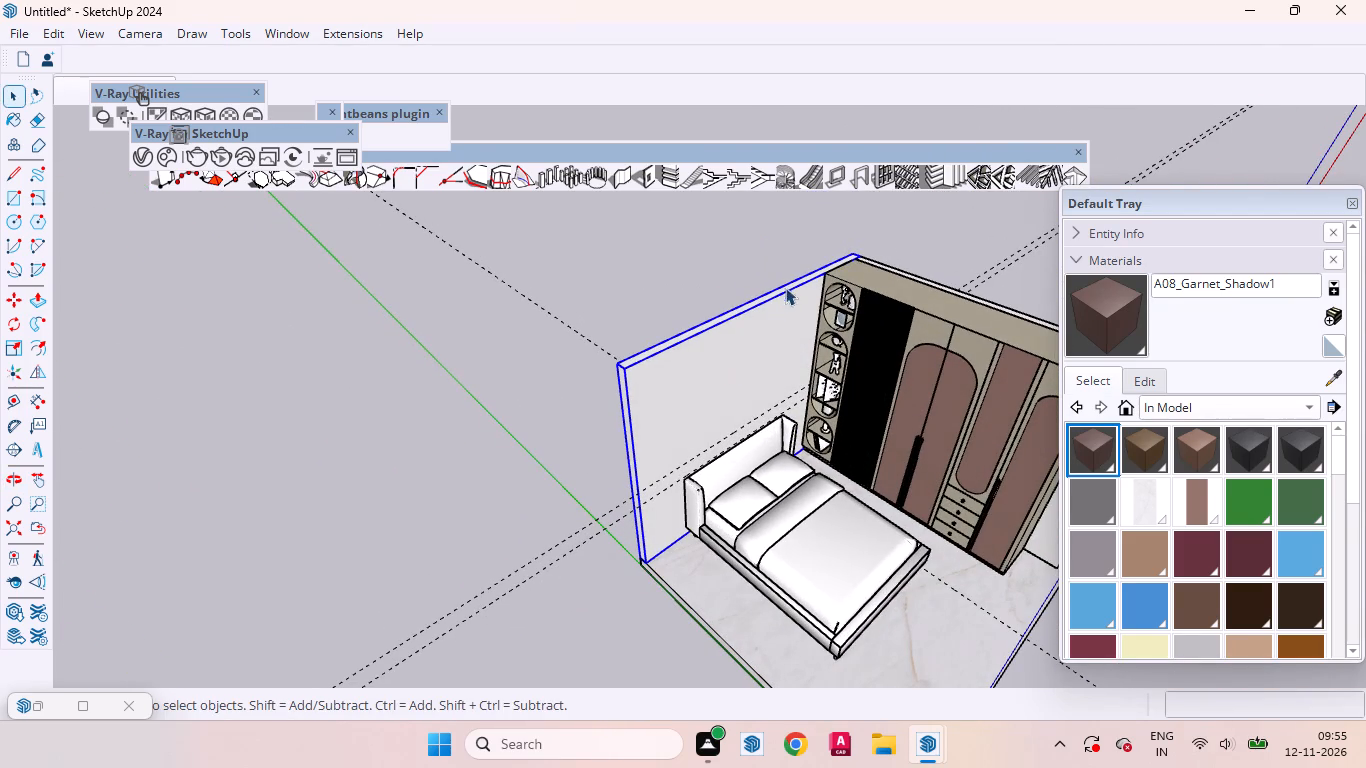
scroll(809, 278, up, 7)
scroll(758, 292, down, 4)
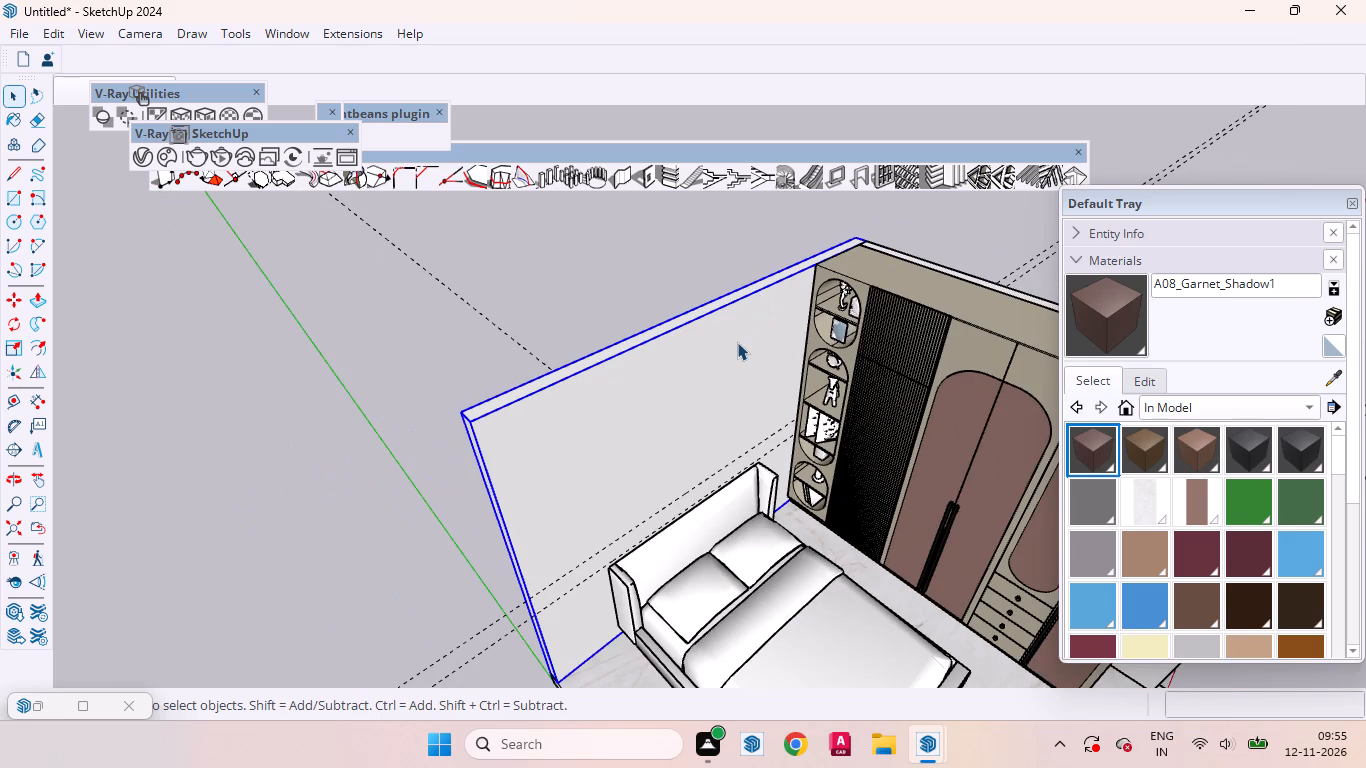
key(t)
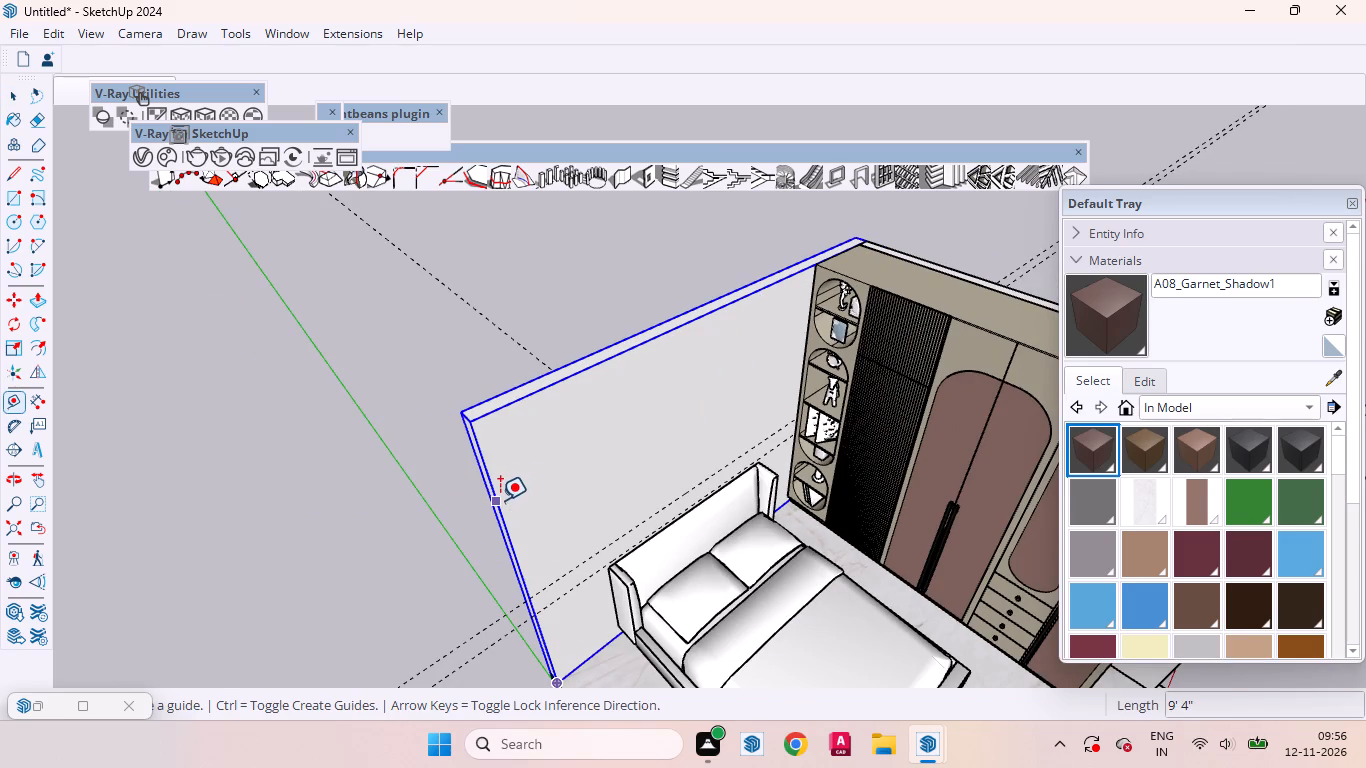
click(500, 500)
scroll(797, 346, up, 4)
middle_drag(793, 258, 762, 287)
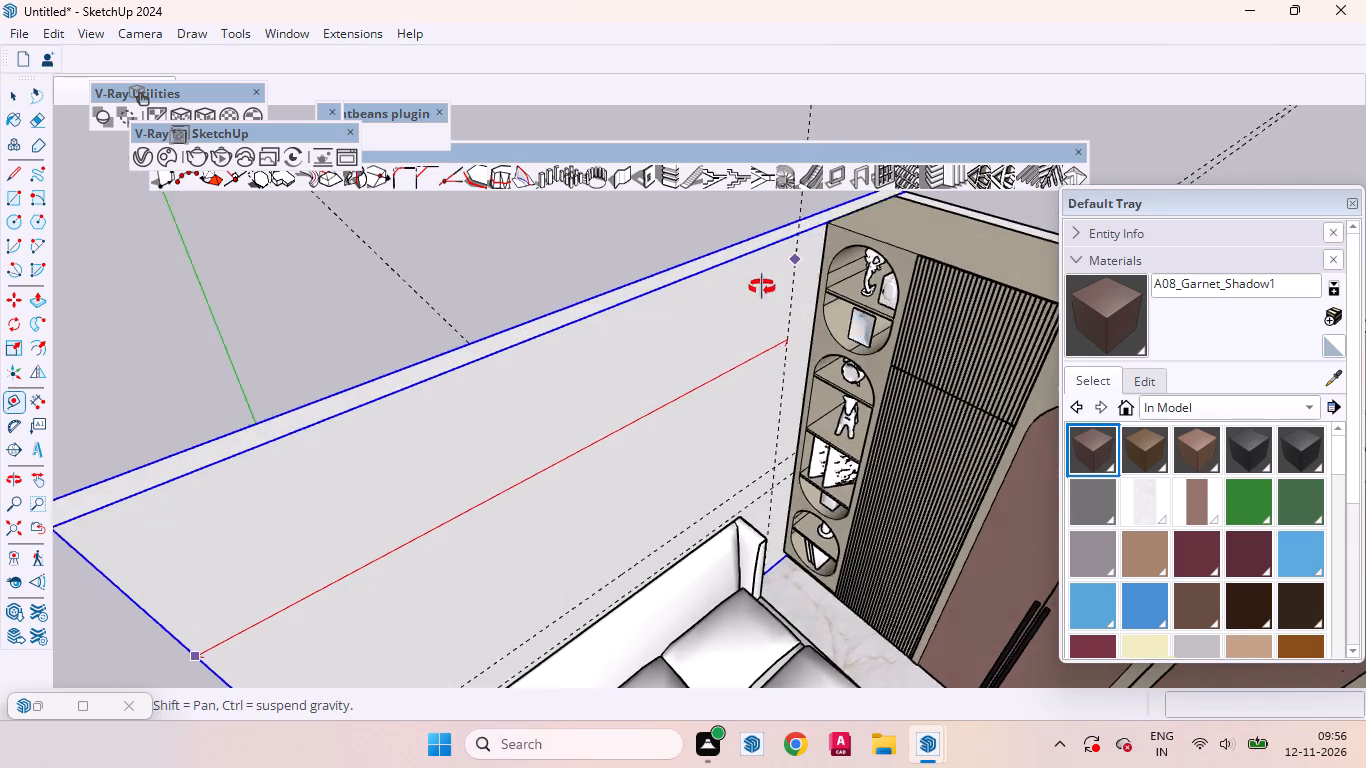
middle_drag(762, 287, 521, 431)
scroll(763, 372, up, 11)
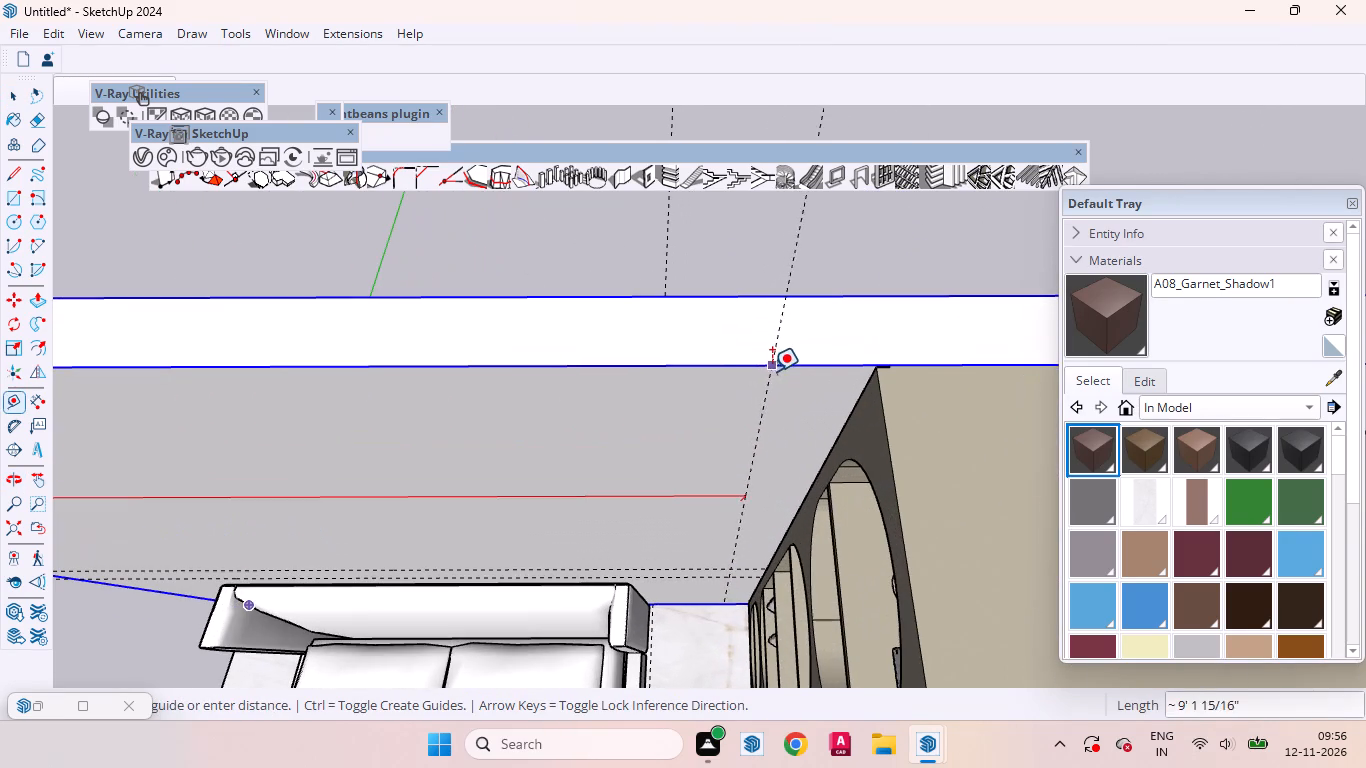
scroll(862, 360, up, 11)
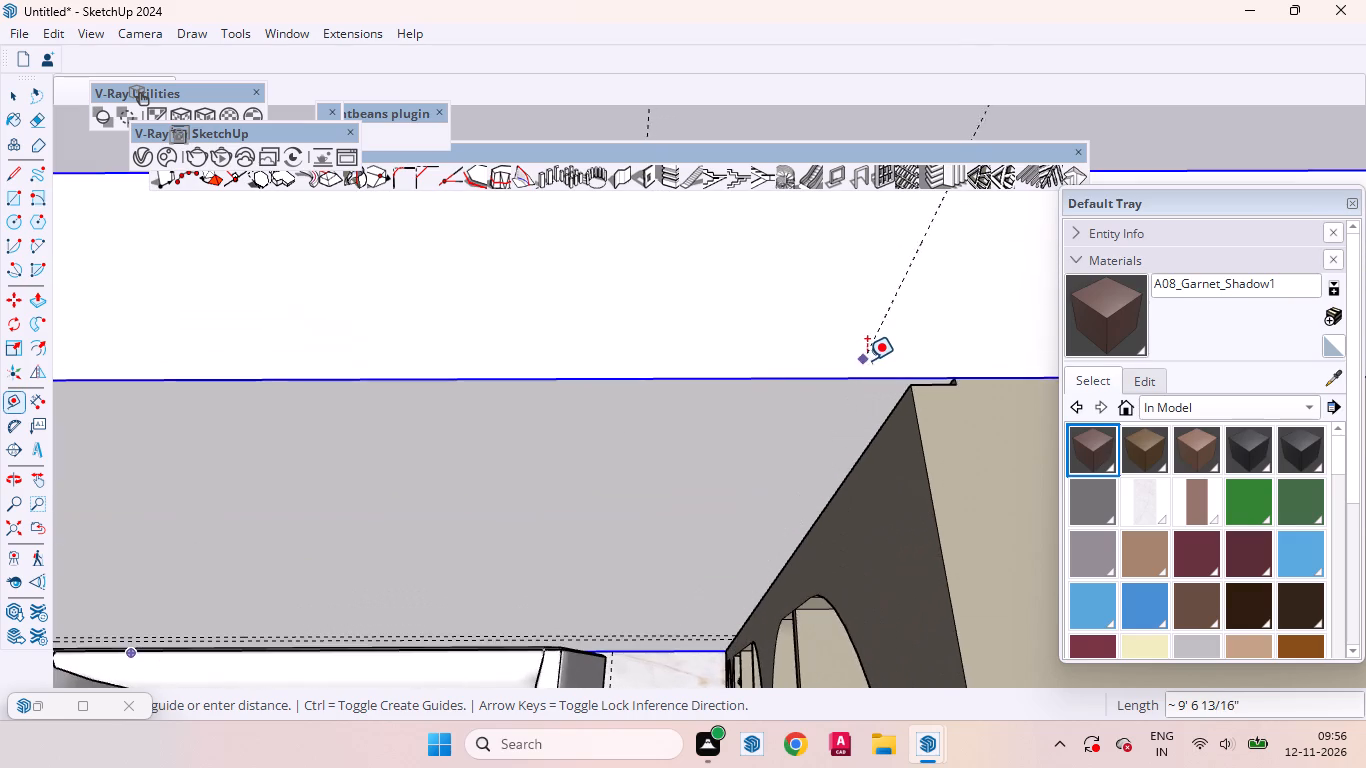
scroll(867, 360, up, 4)
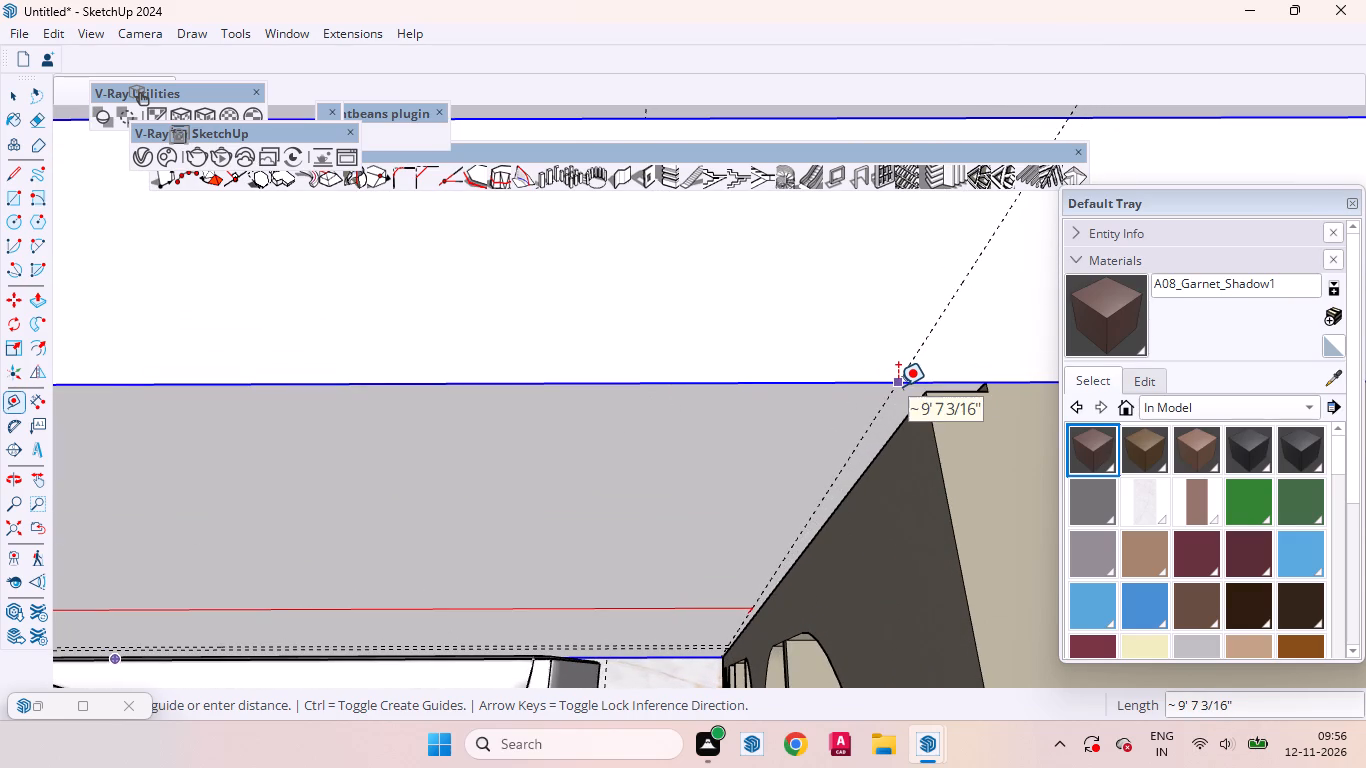
click(898, 386)
key(space)
Inside the wall group, draw a rectangle from the vertical guide's top to the wall's free edge at the lower horizontal guide.
click(765, 468)
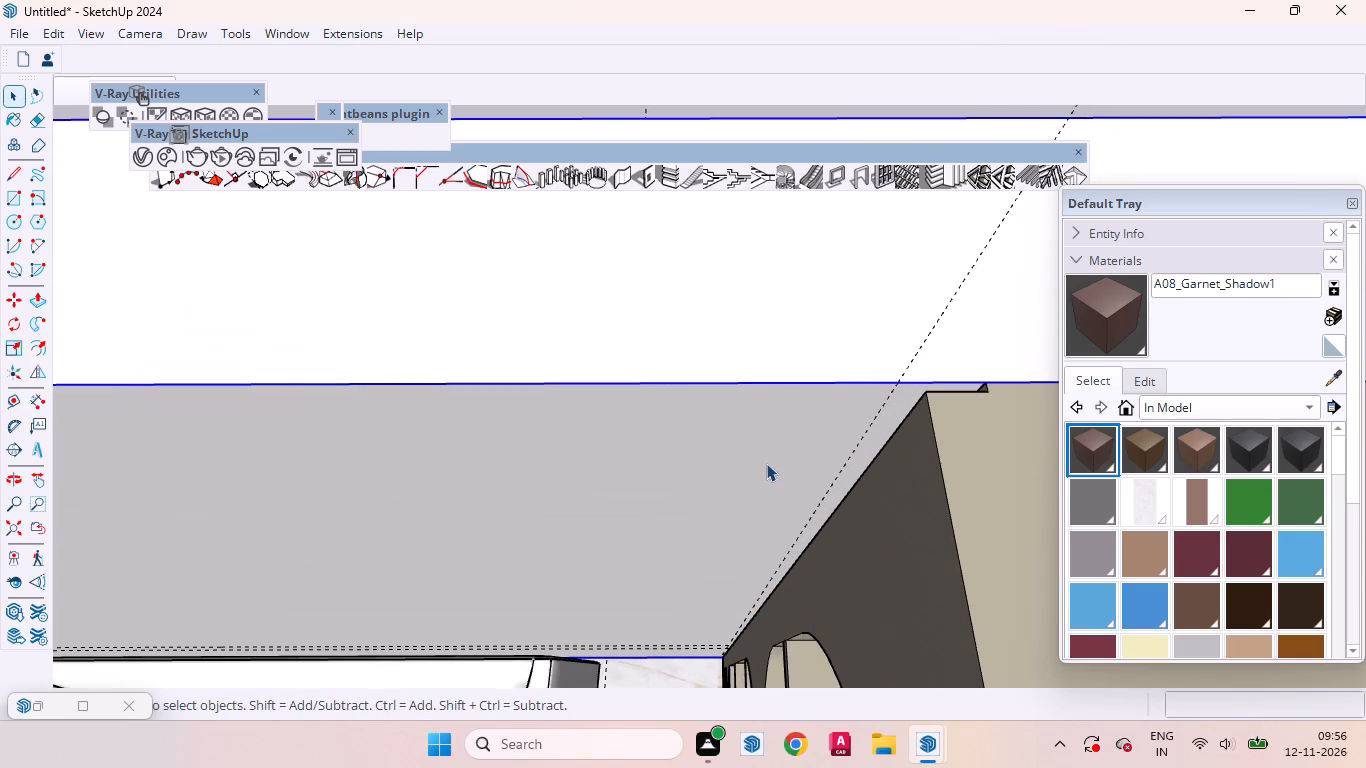
double_click(770, 429)
click(754, 451)
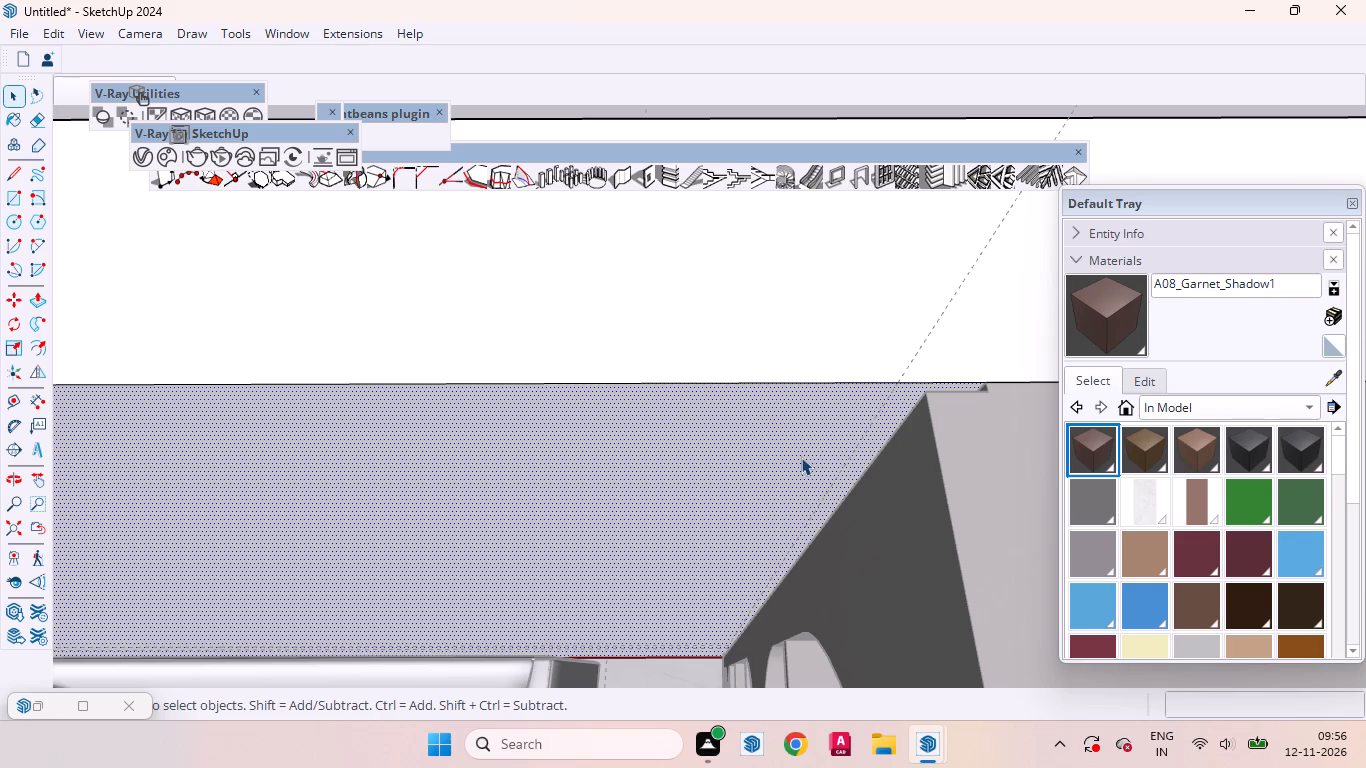
key(r)
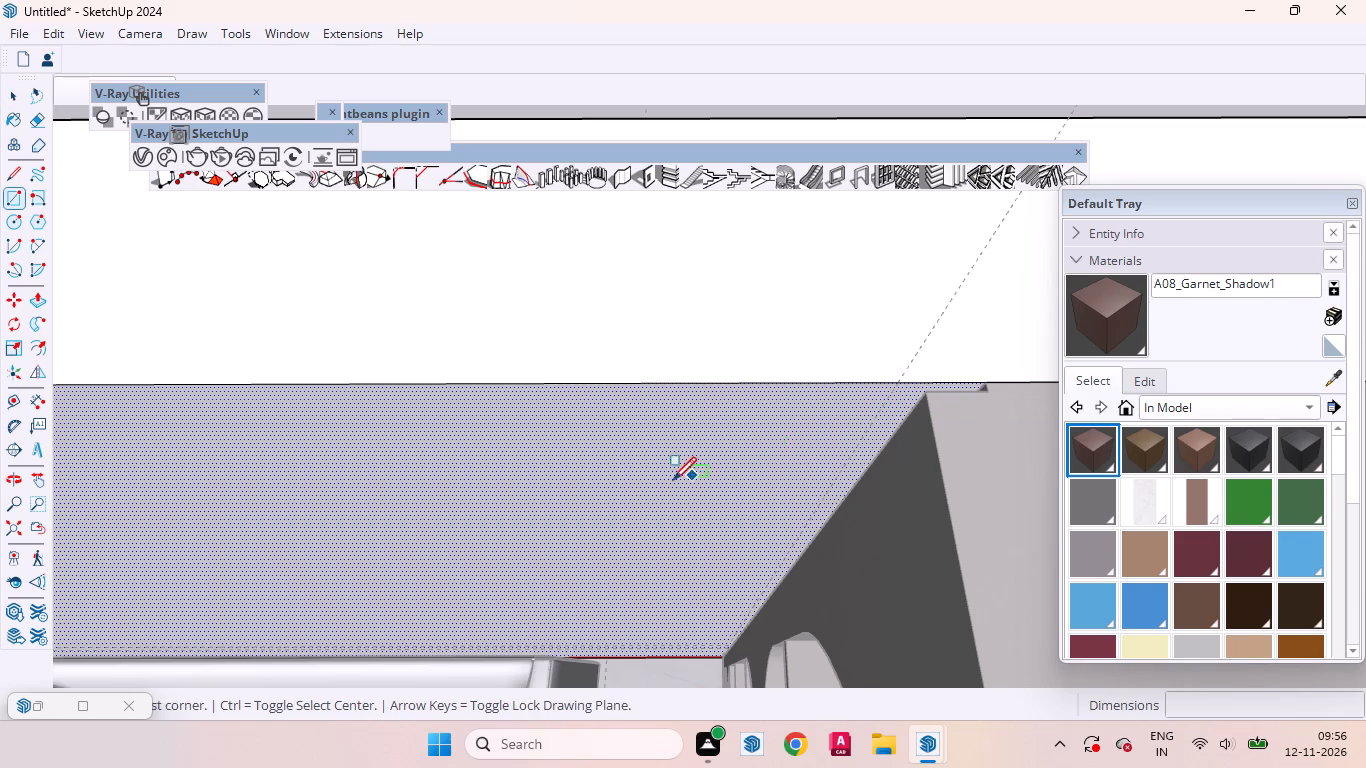
click(902, 376)
scroll(796, 400, down, 8)
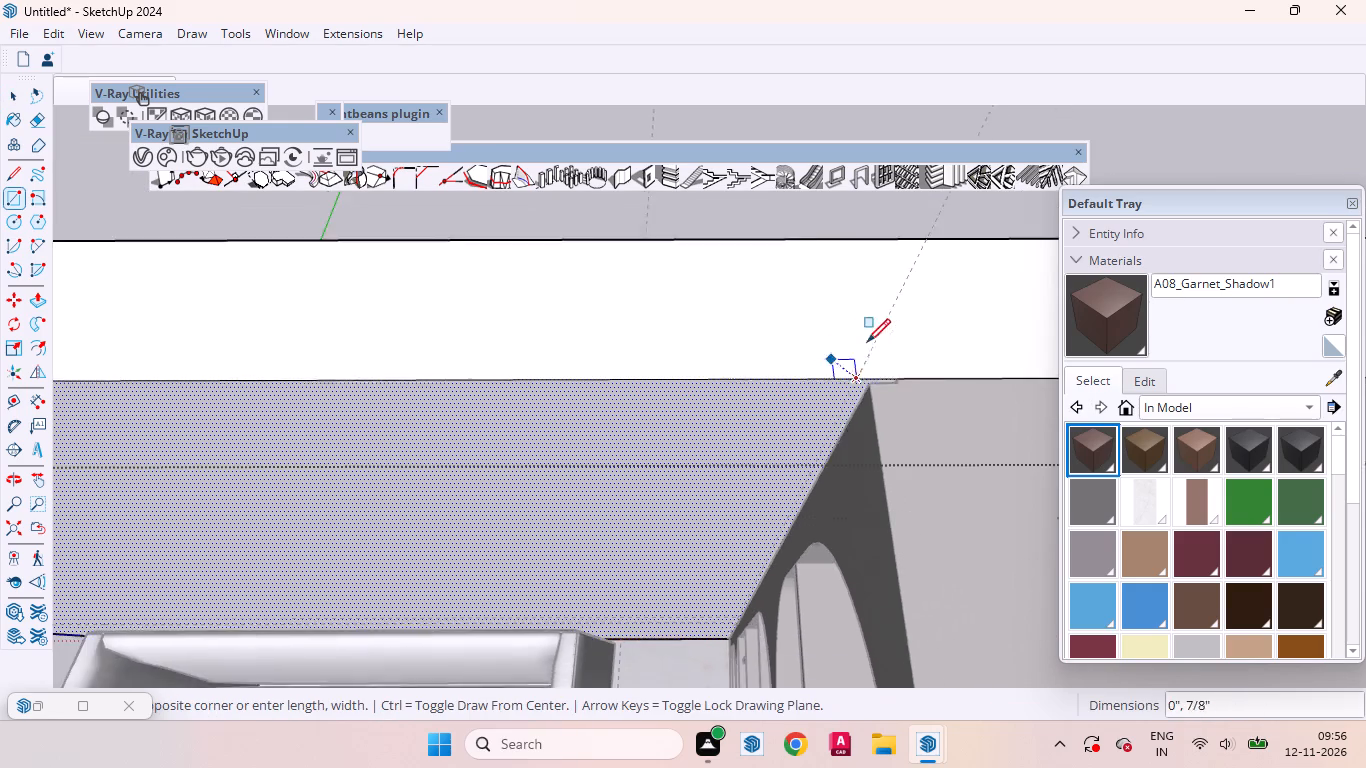
scroll(867, 342, down, 20)
scroll(867, 342, down, 3)
scroll(346, 513, up, 2)
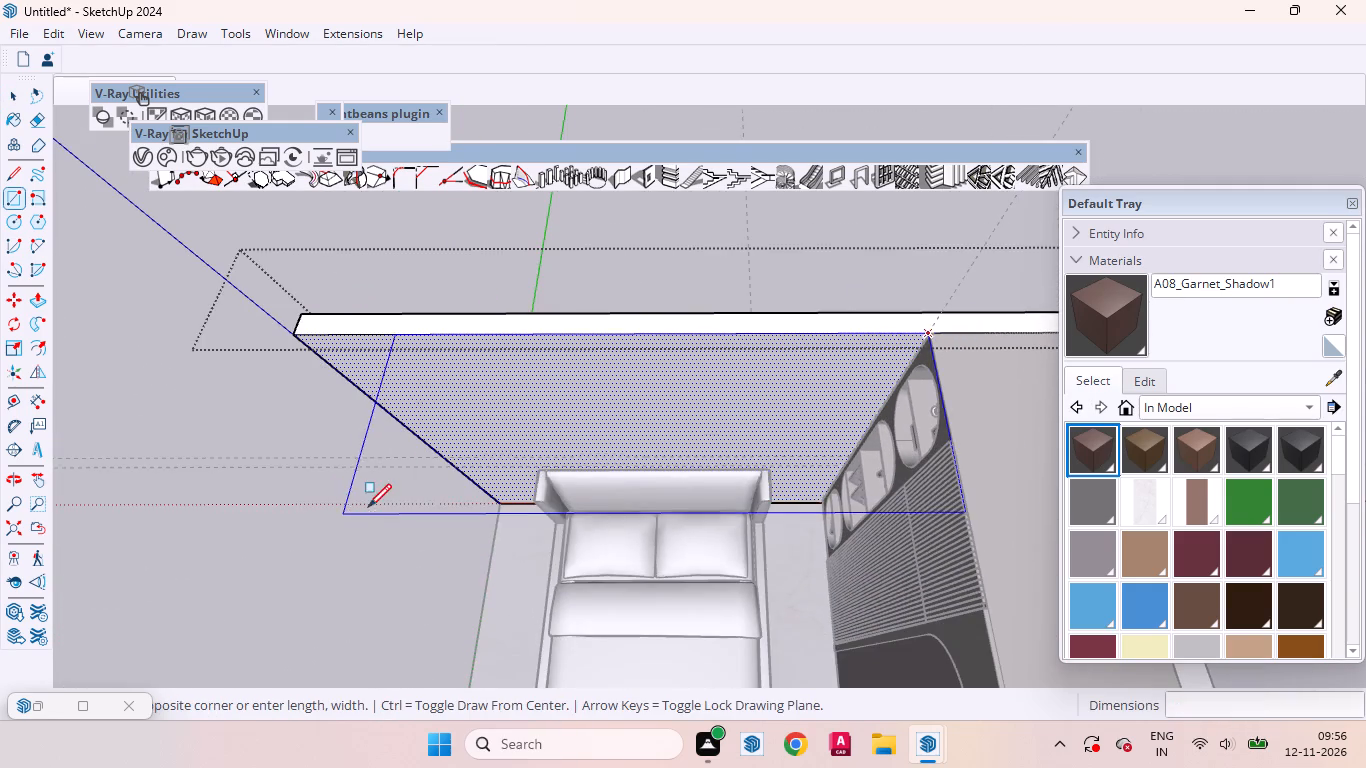
scroll(368, 507, up, 3)
middle_drag(389, 494, 533, 185)
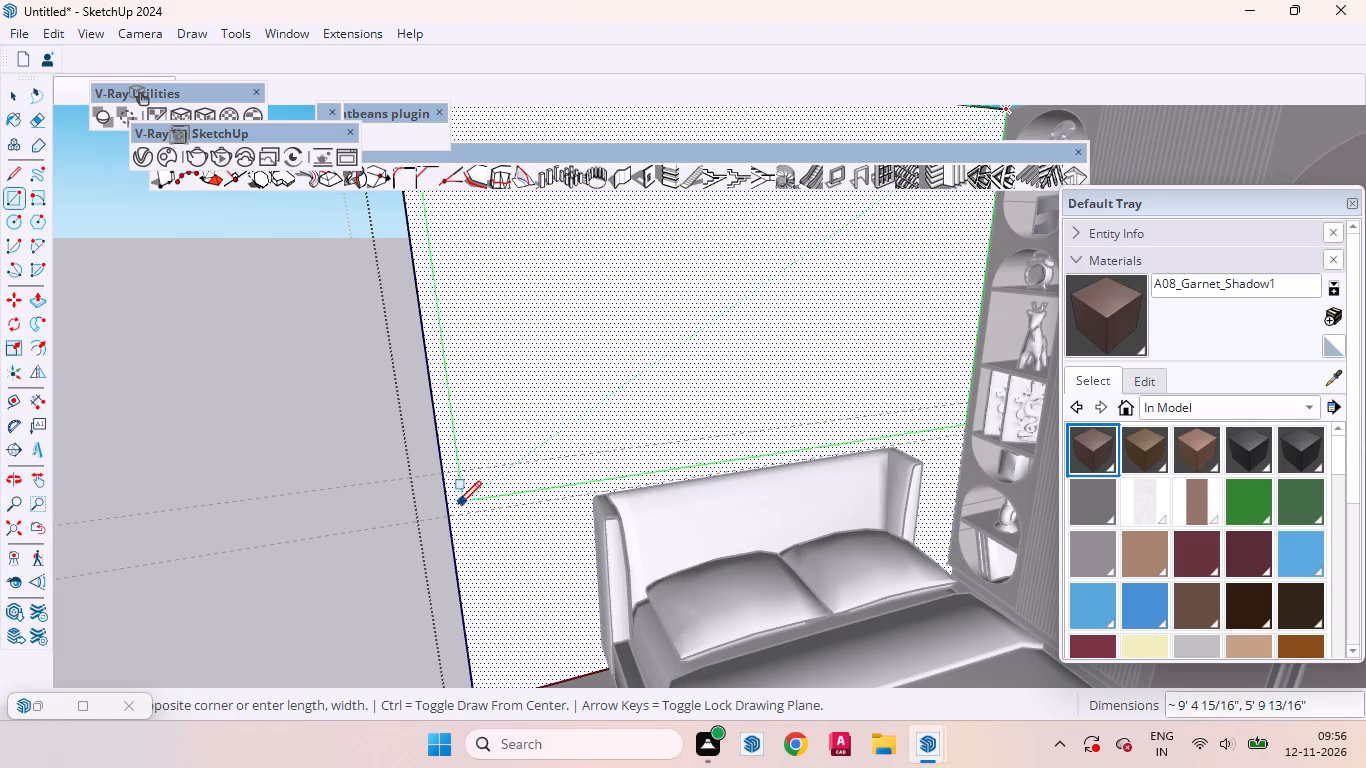
click(453, 515)
Push/Pull the upper rectangular face above the headboard by repeating the last distance.
key(space)
click(607, 367)
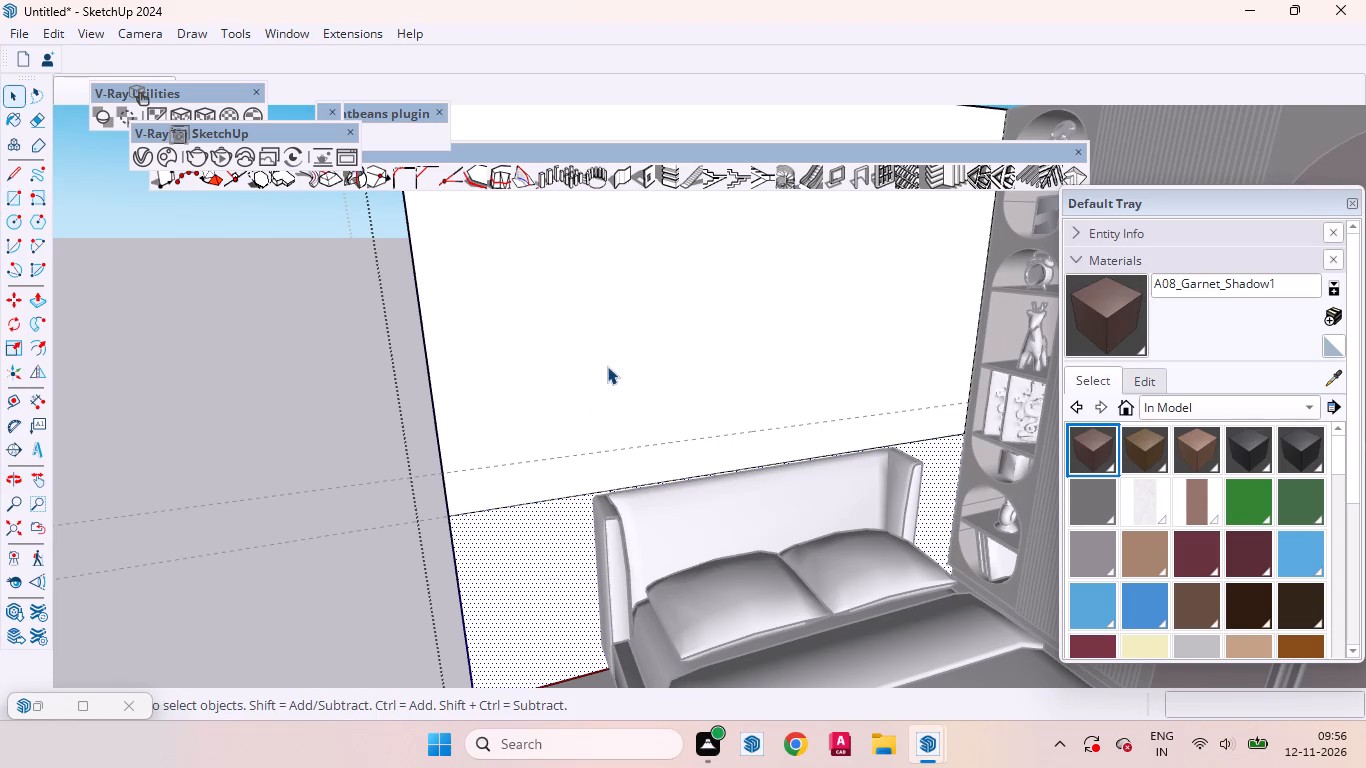
scroll(639, 462, down, 2)
middle_drag(592, 436, 773, 507)
key(p)
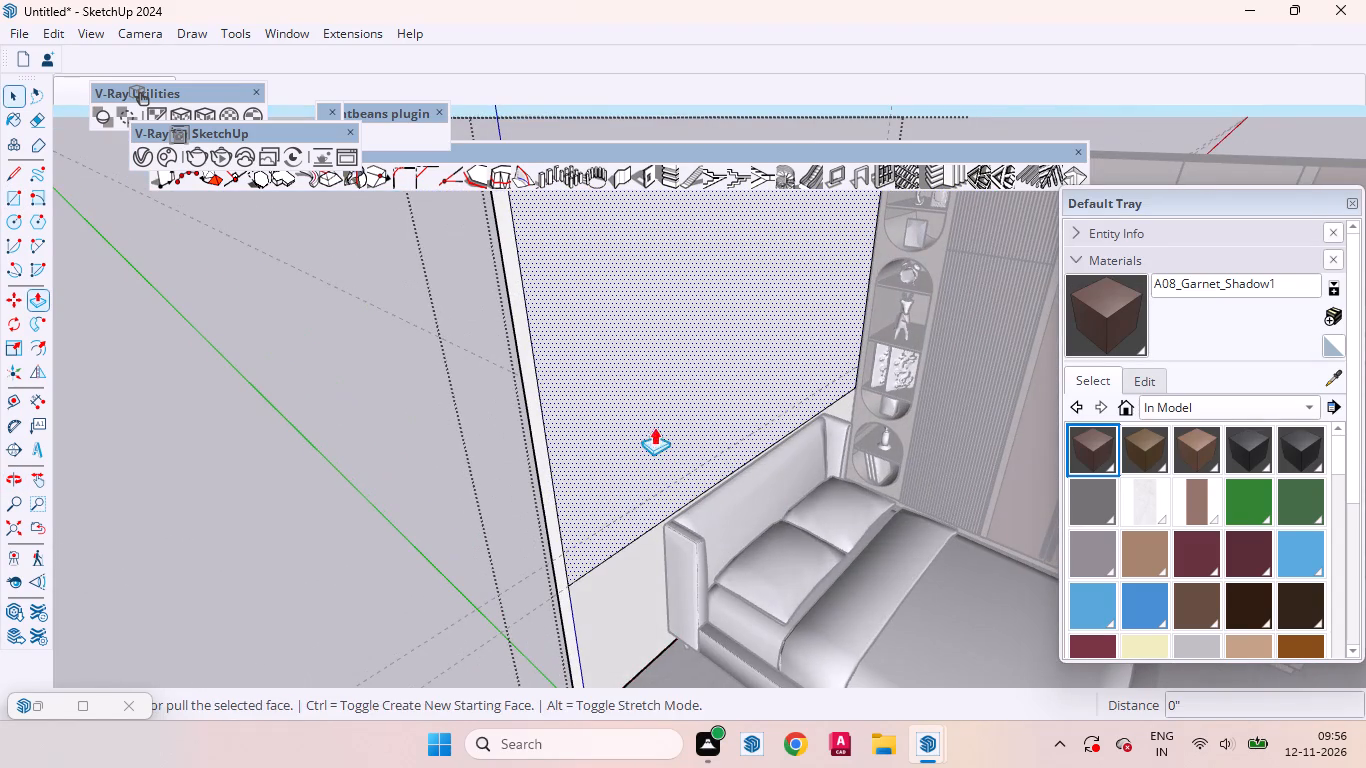
double_click(590, 377)
key(space)
Examine the upper panel's edges along the headboard and wardrobe, leave the wall group, and review the wall with the bed.
scroll(607, 519, up, 5)
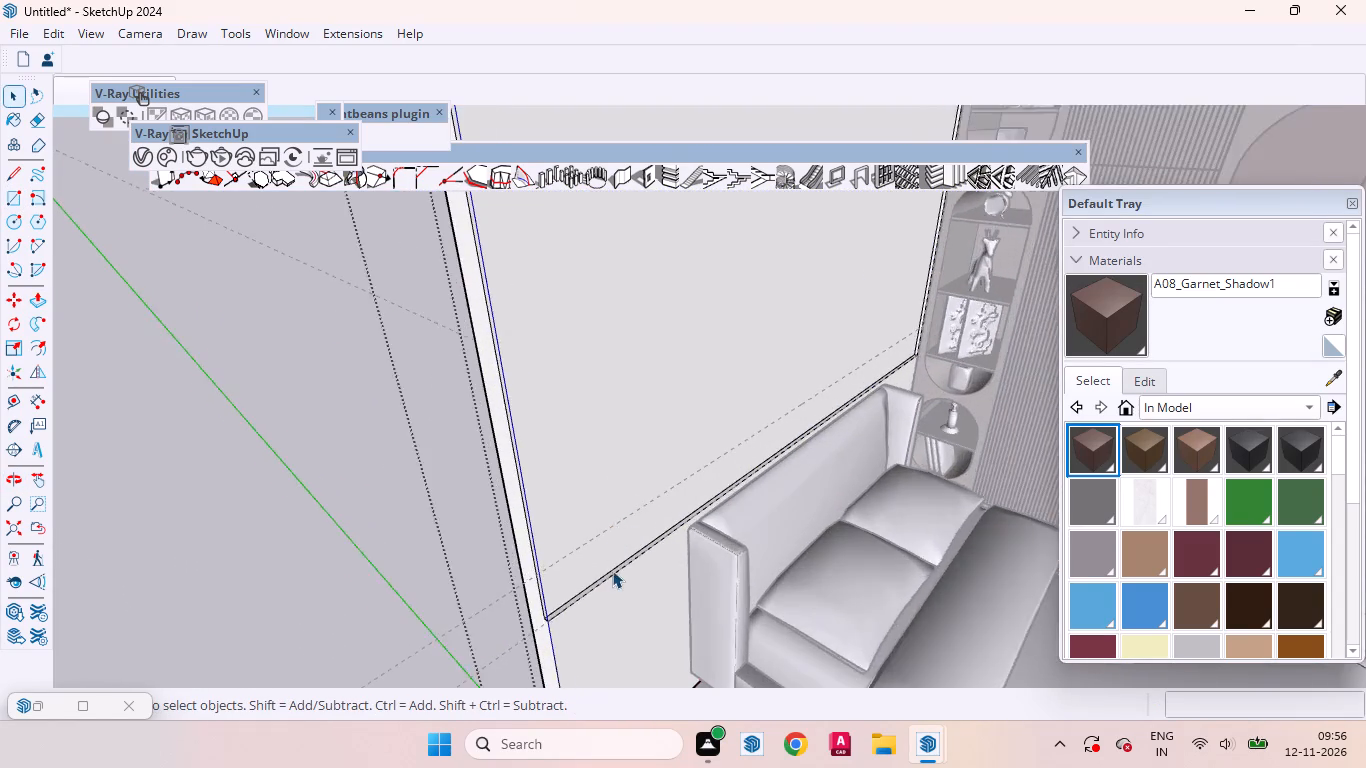
scroll(612, 570, up, 7)
scroll(521, 539, down, 5)
scroll(575, 599, up, 4)
middle_drag(532, 557, 461, 397)
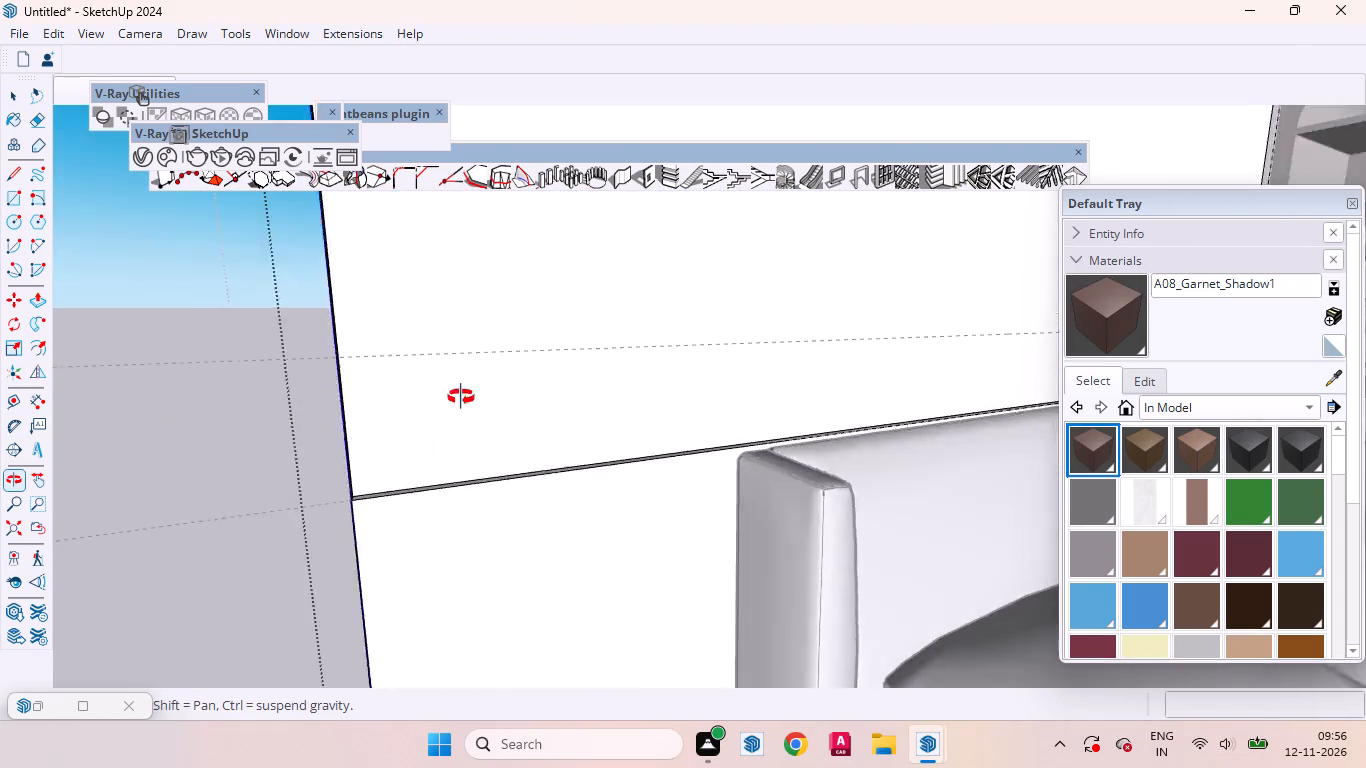
middle_drag(461, 397, 398, 559)
scroll(576, 492, down, 12)
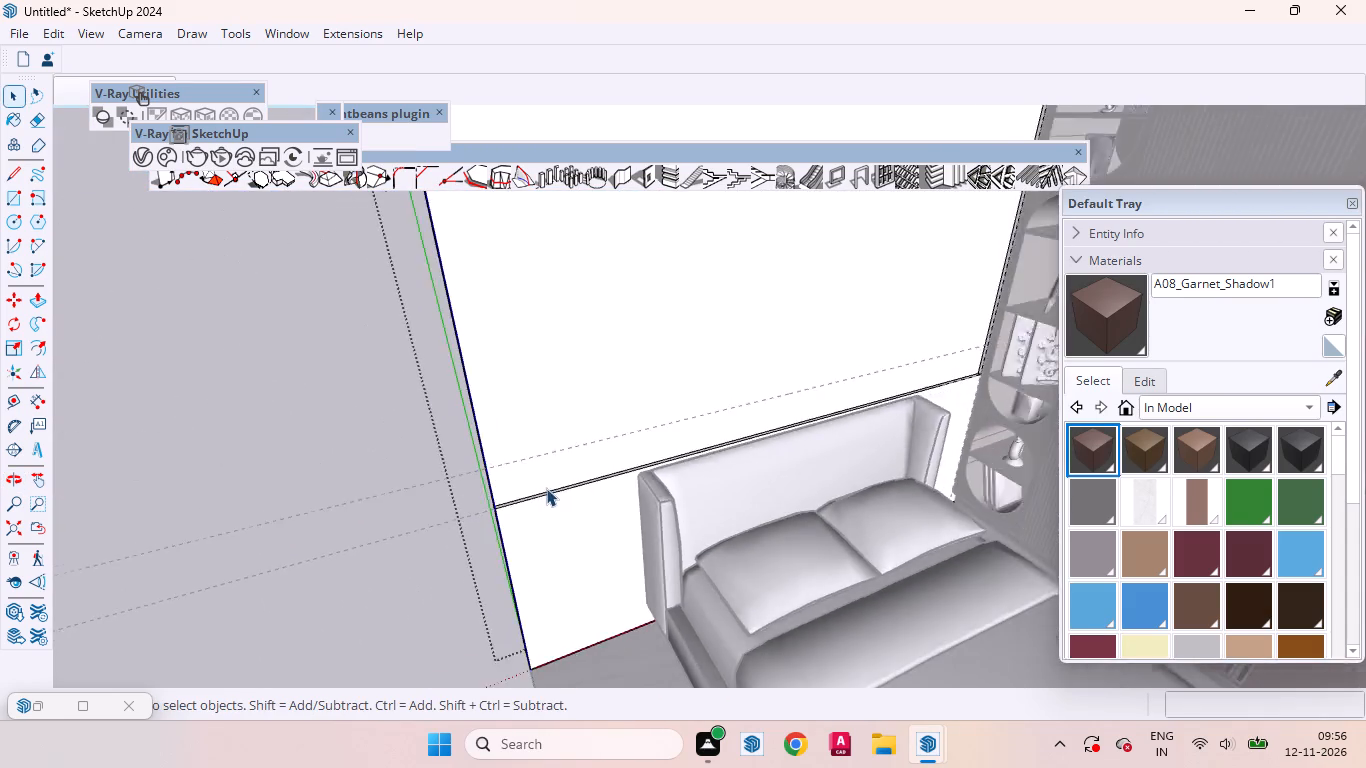
scroll(546, 488, down, 7)
scroll(730, 278, up, 13)
scroll(789, 594, up, 4)
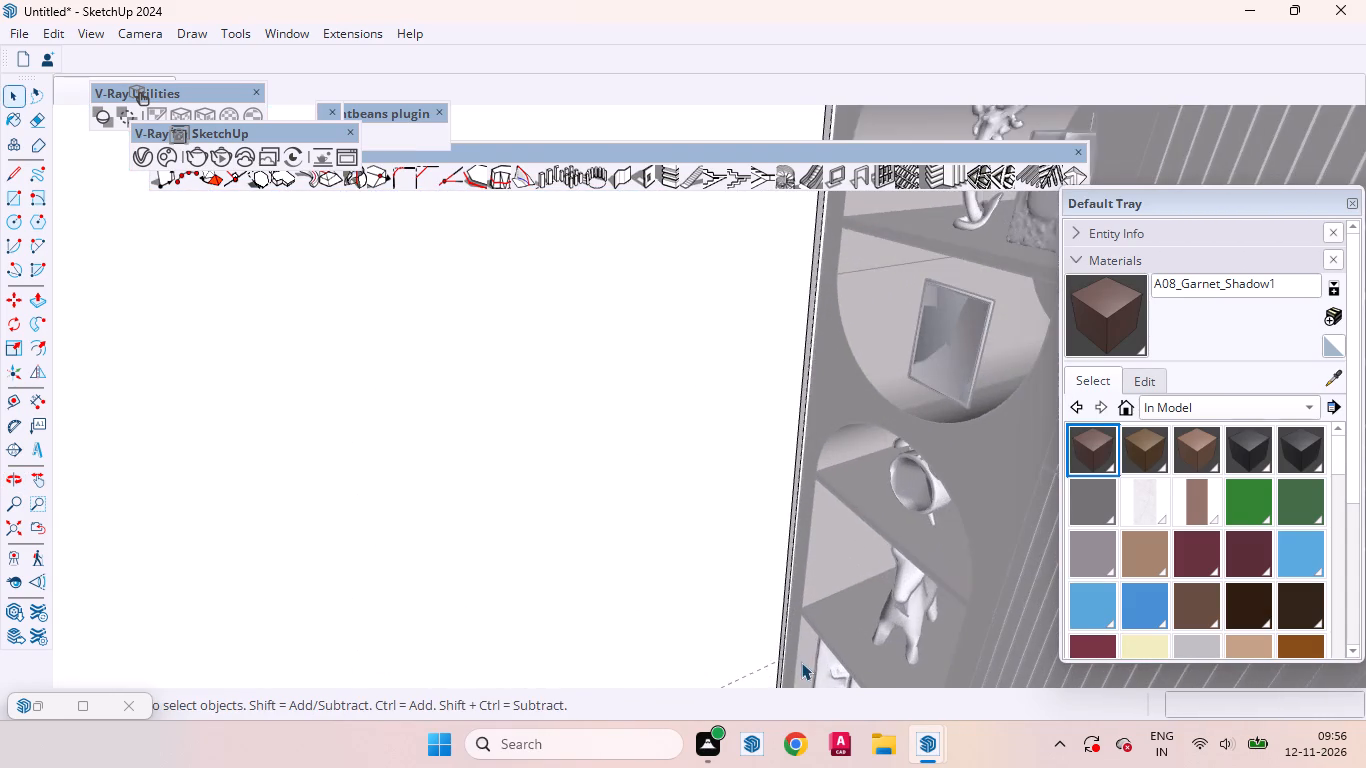
scroll(713, 401, down, 4)
scroll(722, 657, up, 18)
middle_drag(787, 597, 750, 583)
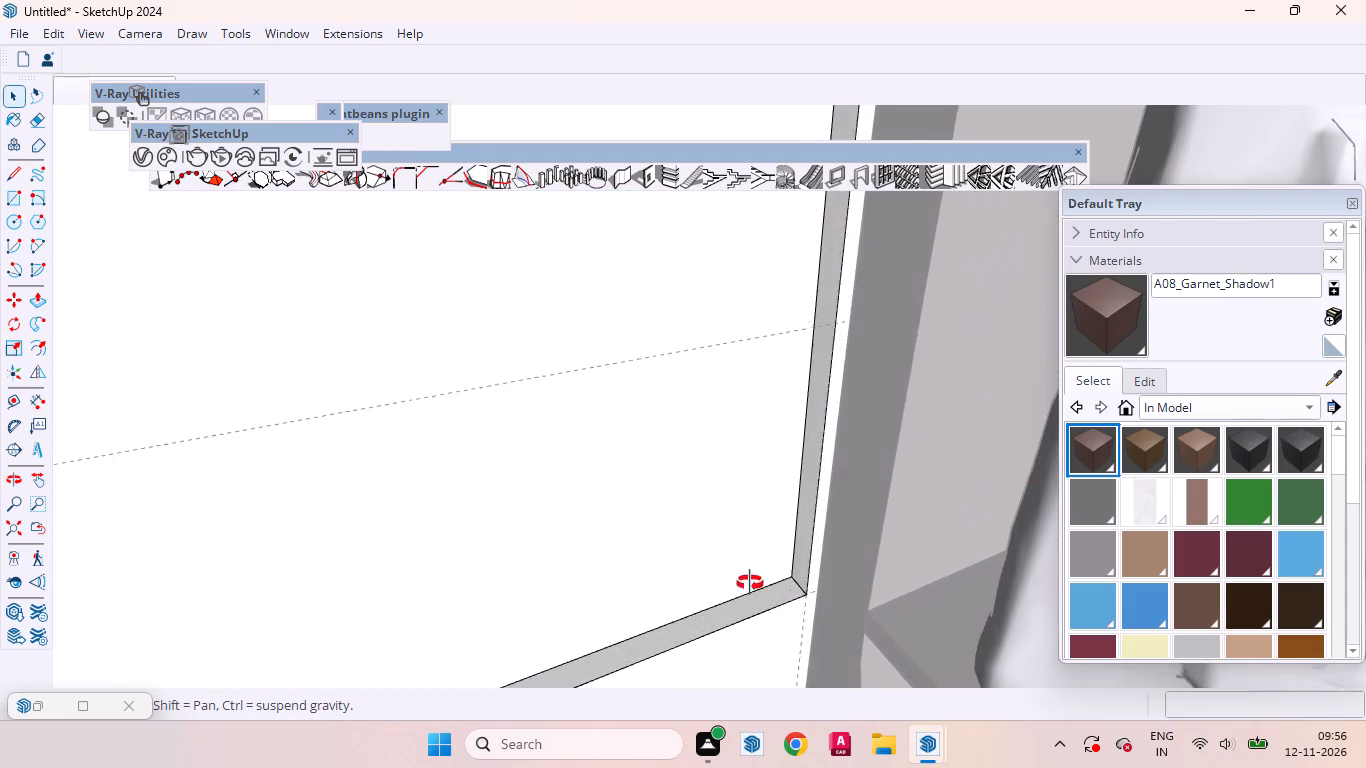
middle_drag(750, 583, 945, 499)
scroll(732, 508, down, 3)
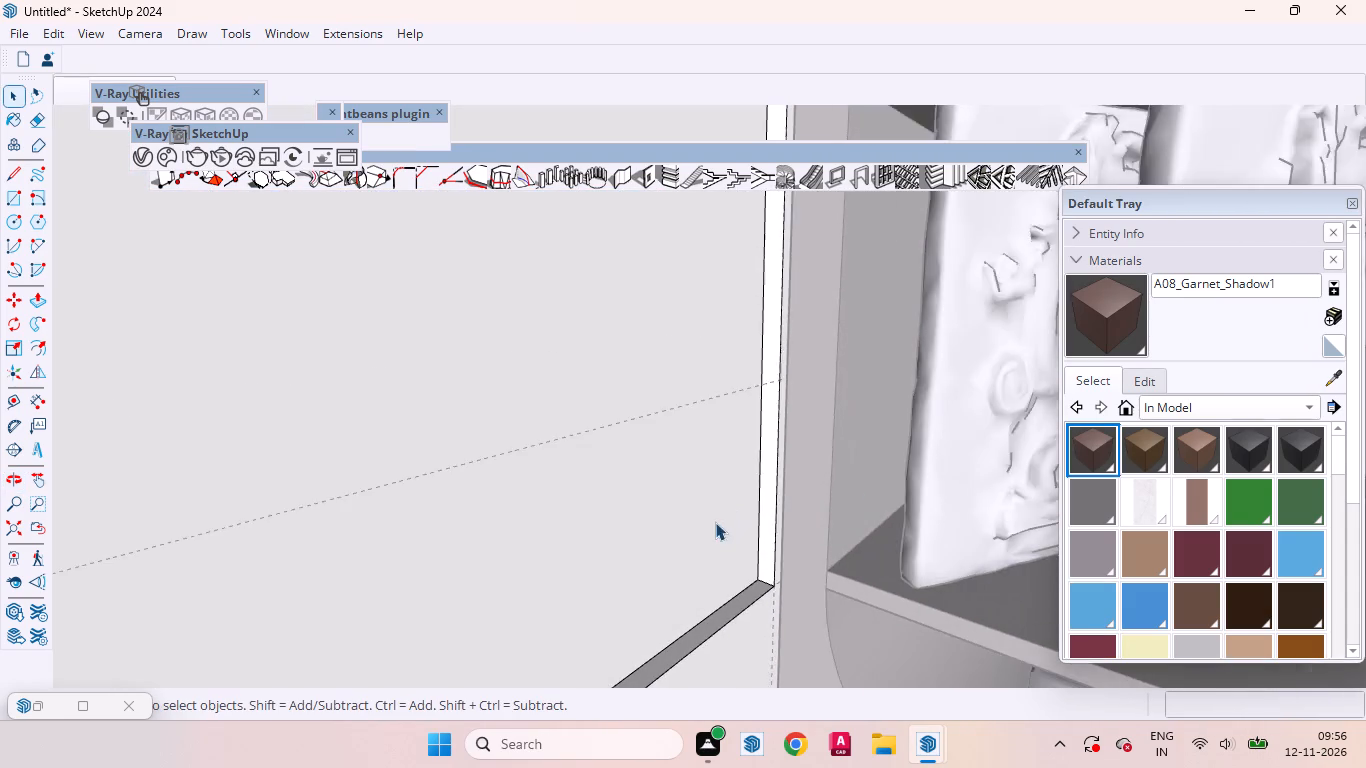
scroll(715, 522, down, 20)
scroll(715, 522, down, 7)
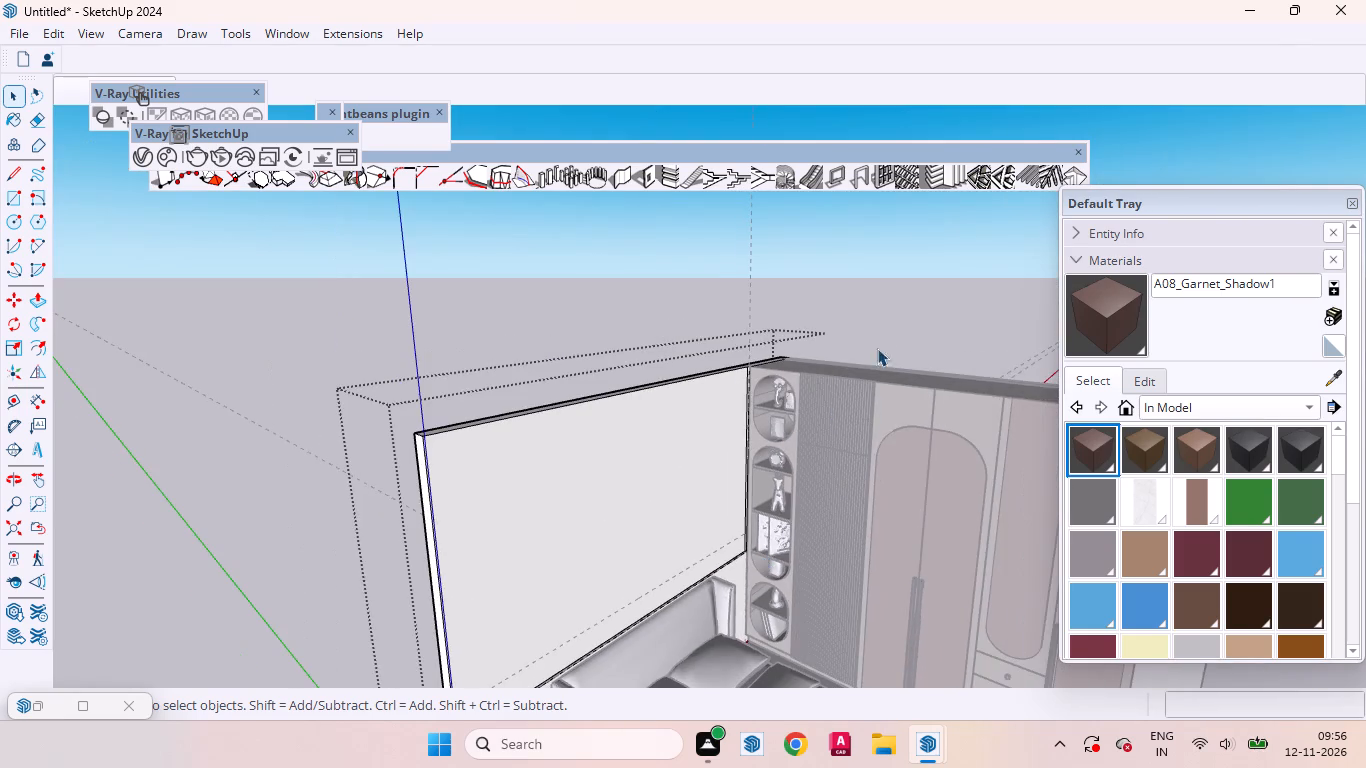
click(882, 324)
scroll(737, 364, up, 11)
middle_drag(762, 371, 552, 510)
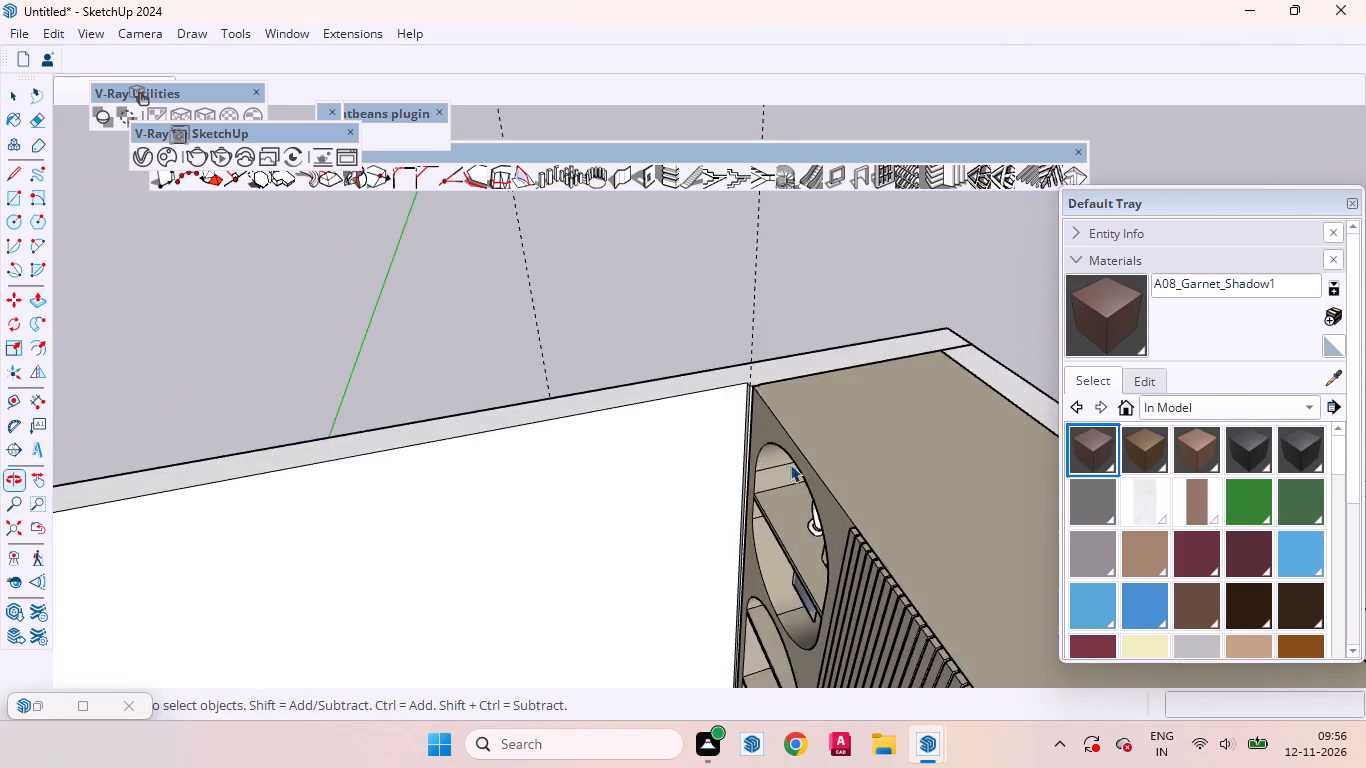
scroll(1037, 397, down, 7)
scroll(951, 279, down, 9)
middle_drag(691, 521, 657, 465)
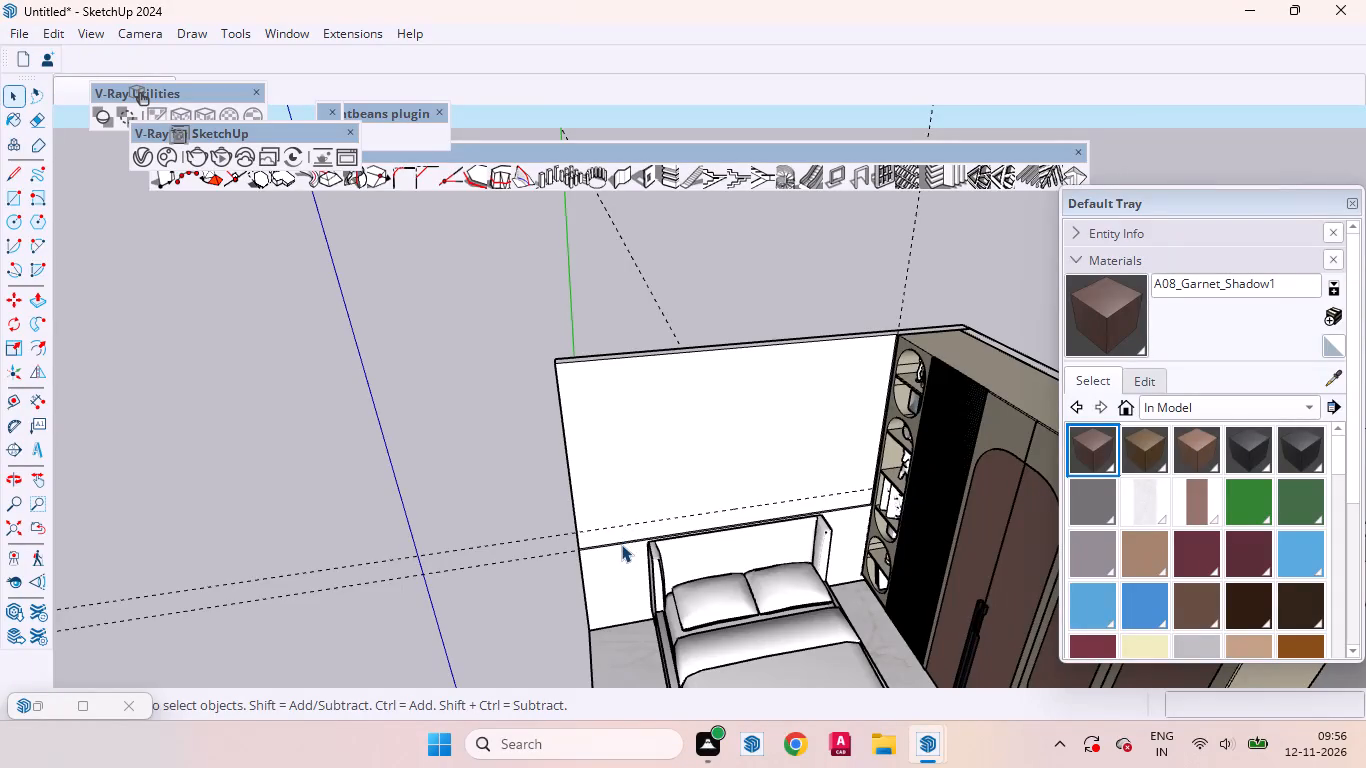
scroll(725, 582, down, 3)
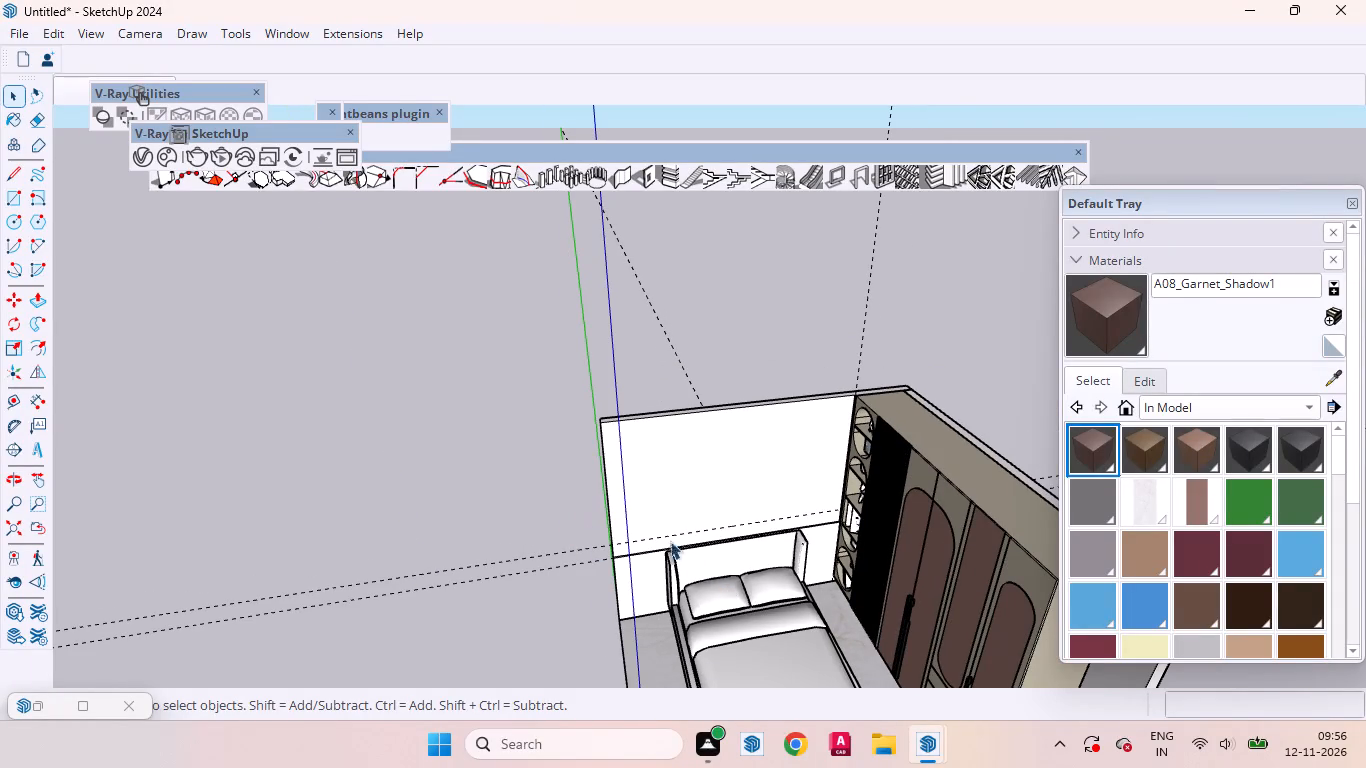
scroll(712, 509, up, 3)
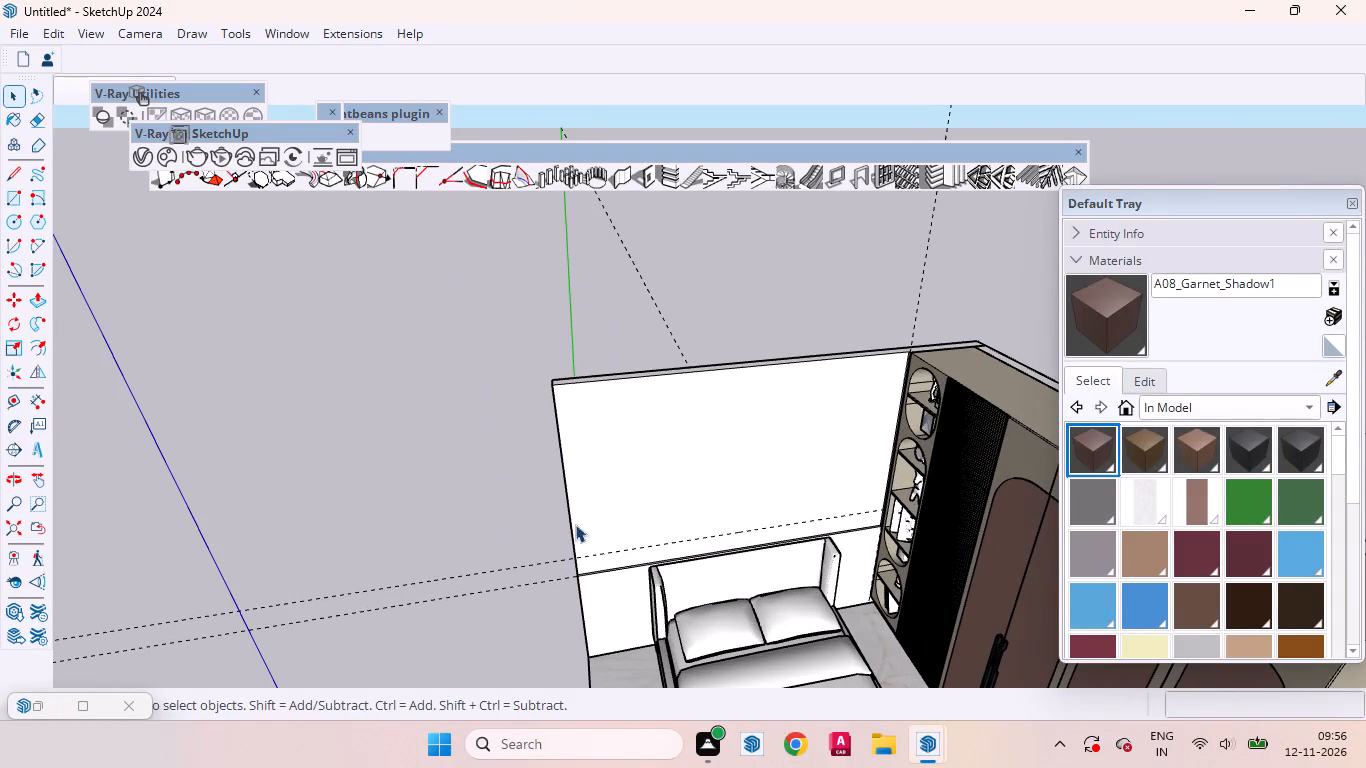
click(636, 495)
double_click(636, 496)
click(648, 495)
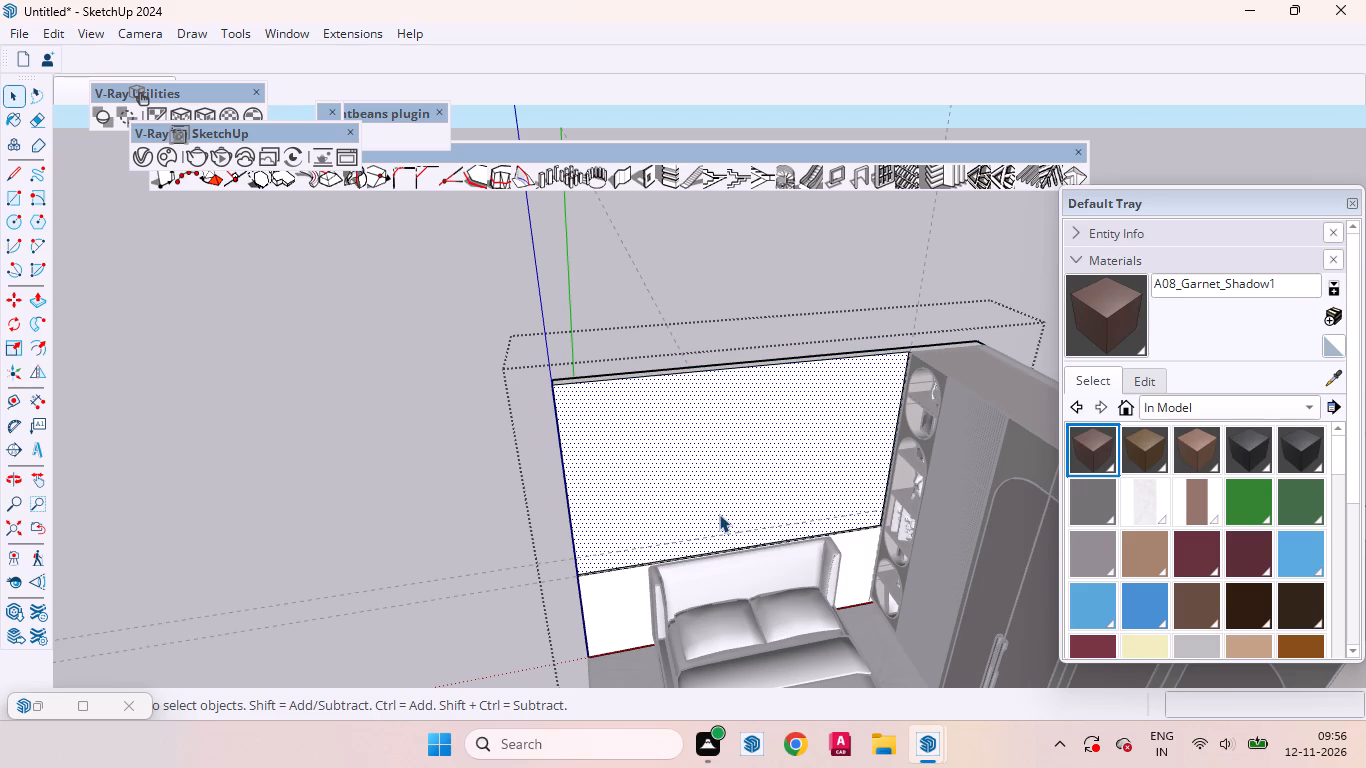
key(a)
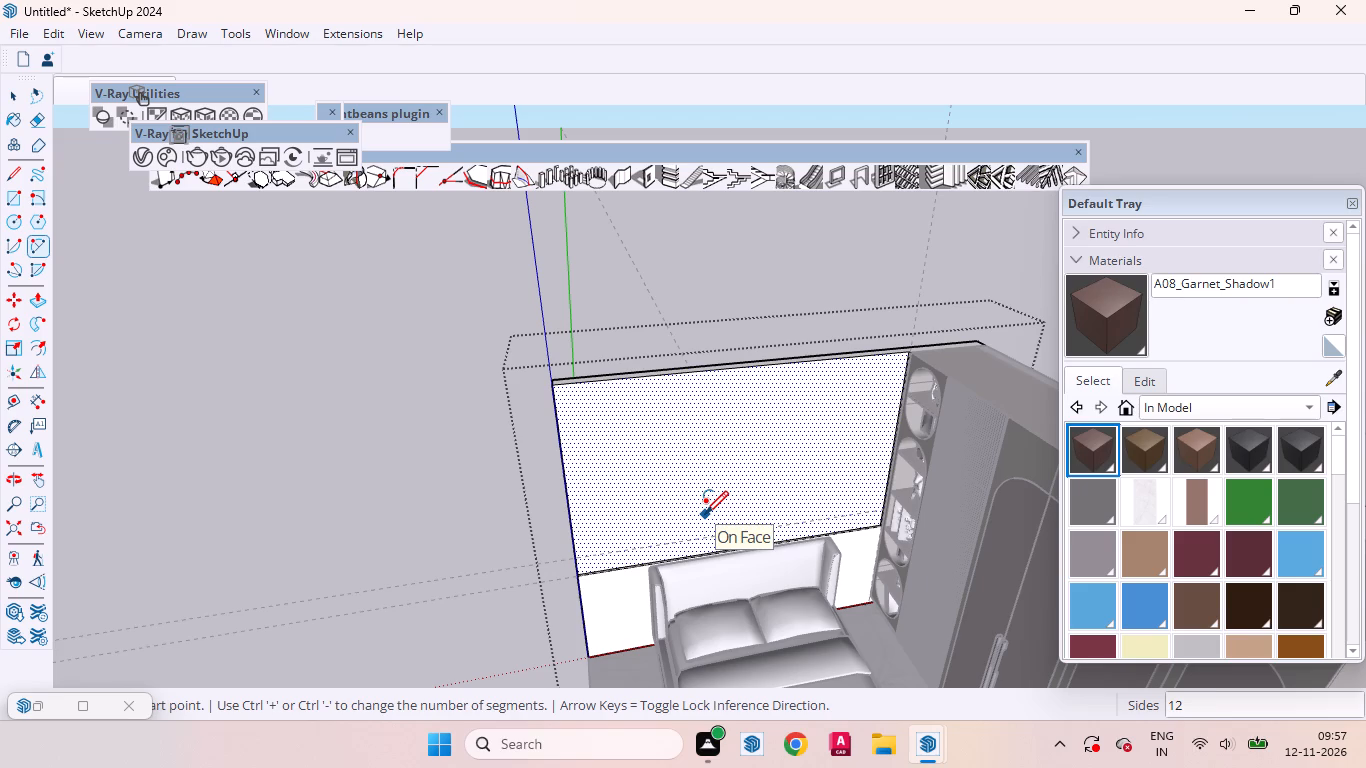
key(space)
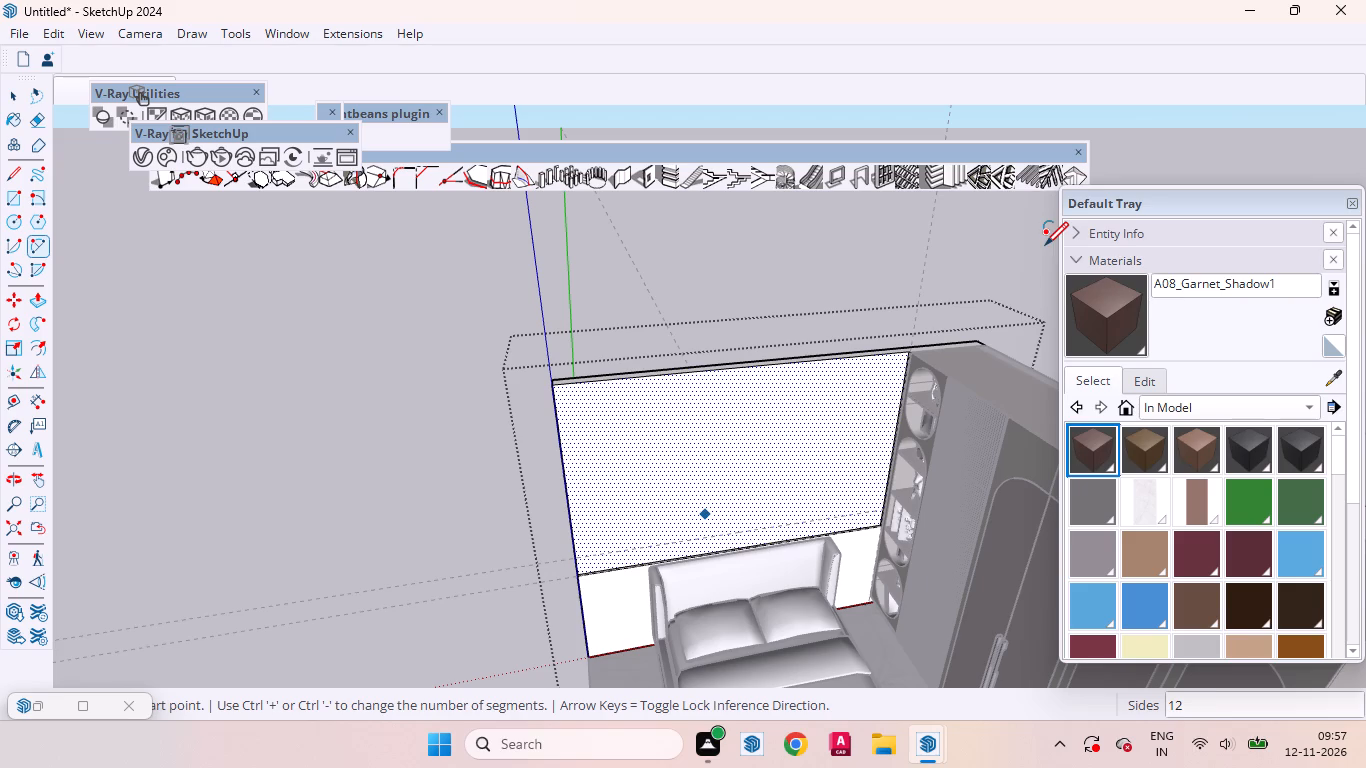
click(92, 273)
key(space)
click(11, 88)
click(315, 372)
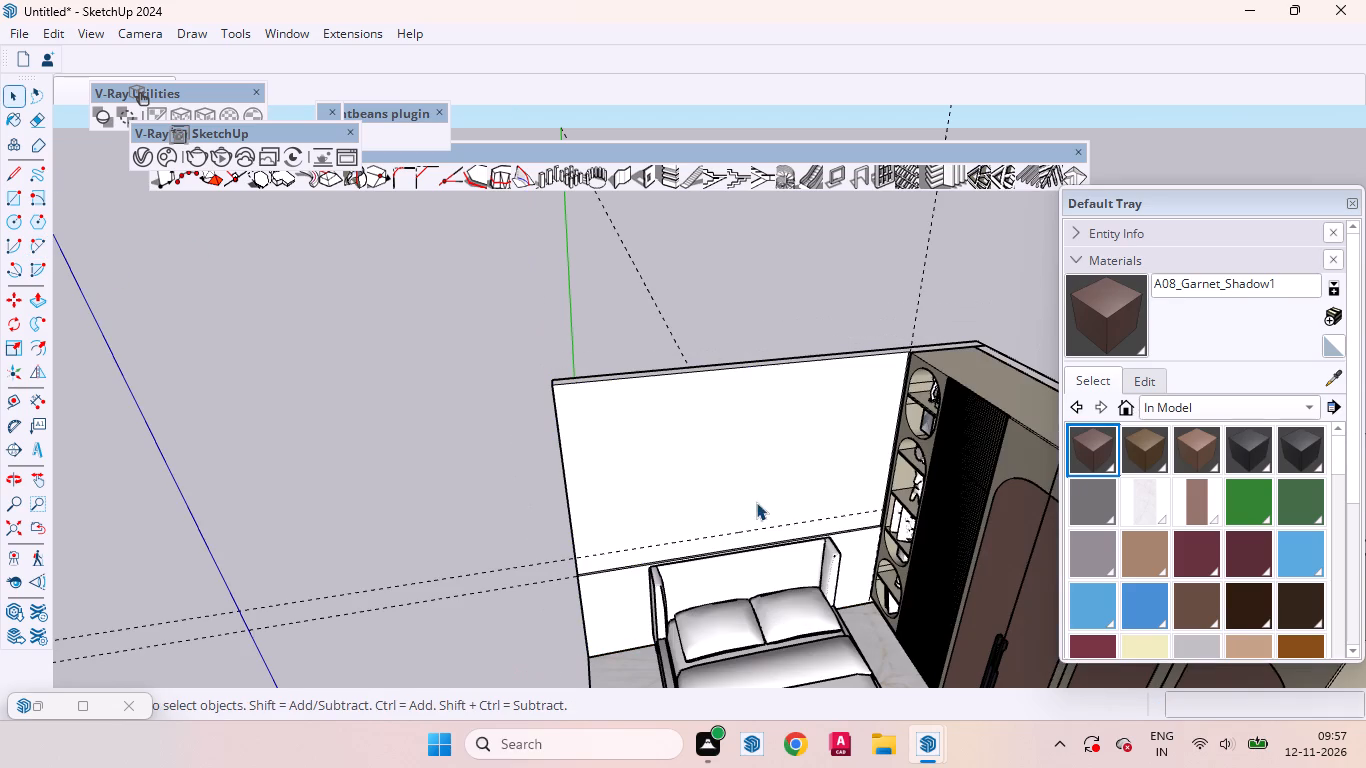
Open the headboard wall group for editing and select the large upper panel face above the bed.
click(637, 491)
double_click(644, 488)
click(708, 459)
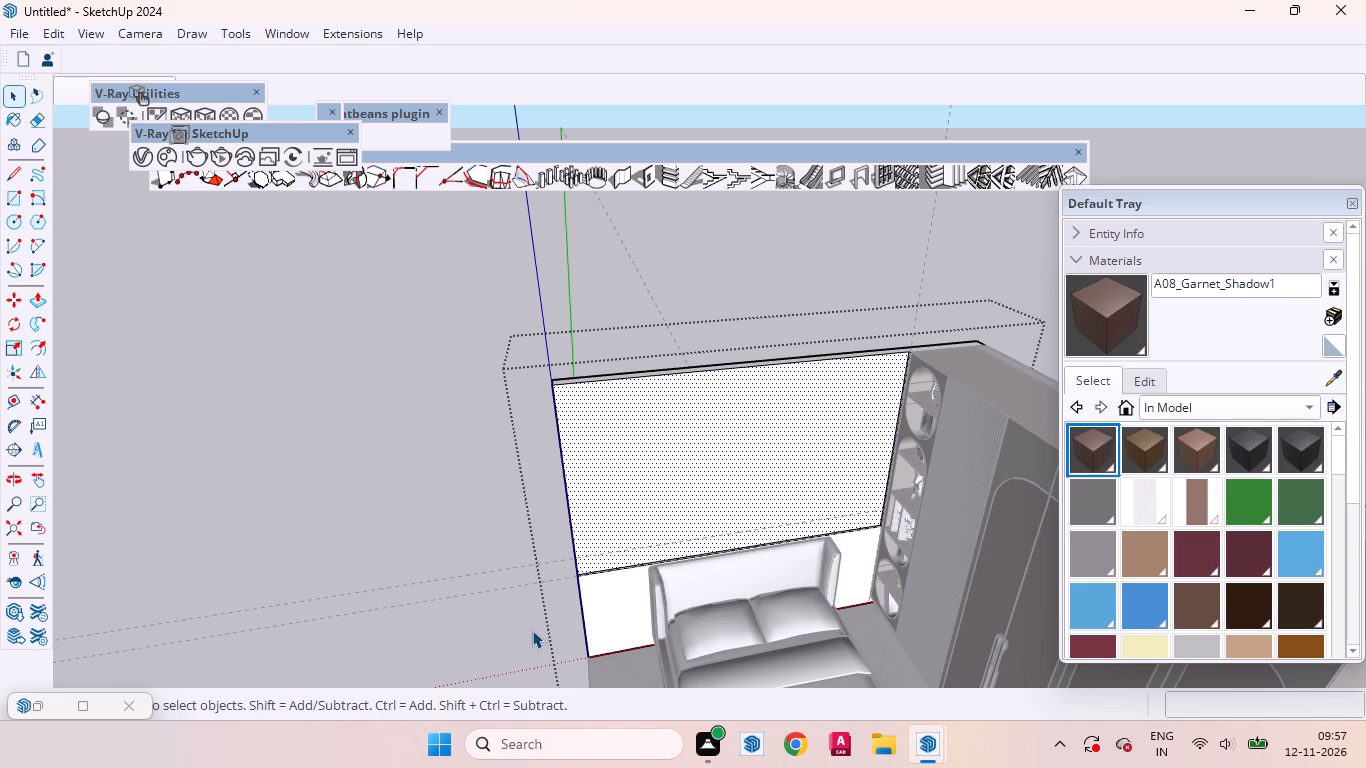
scroll(797, 475, up, 4)
scroll(771, 452, down, 3)
middle_drag(659, 492, 635, 365)
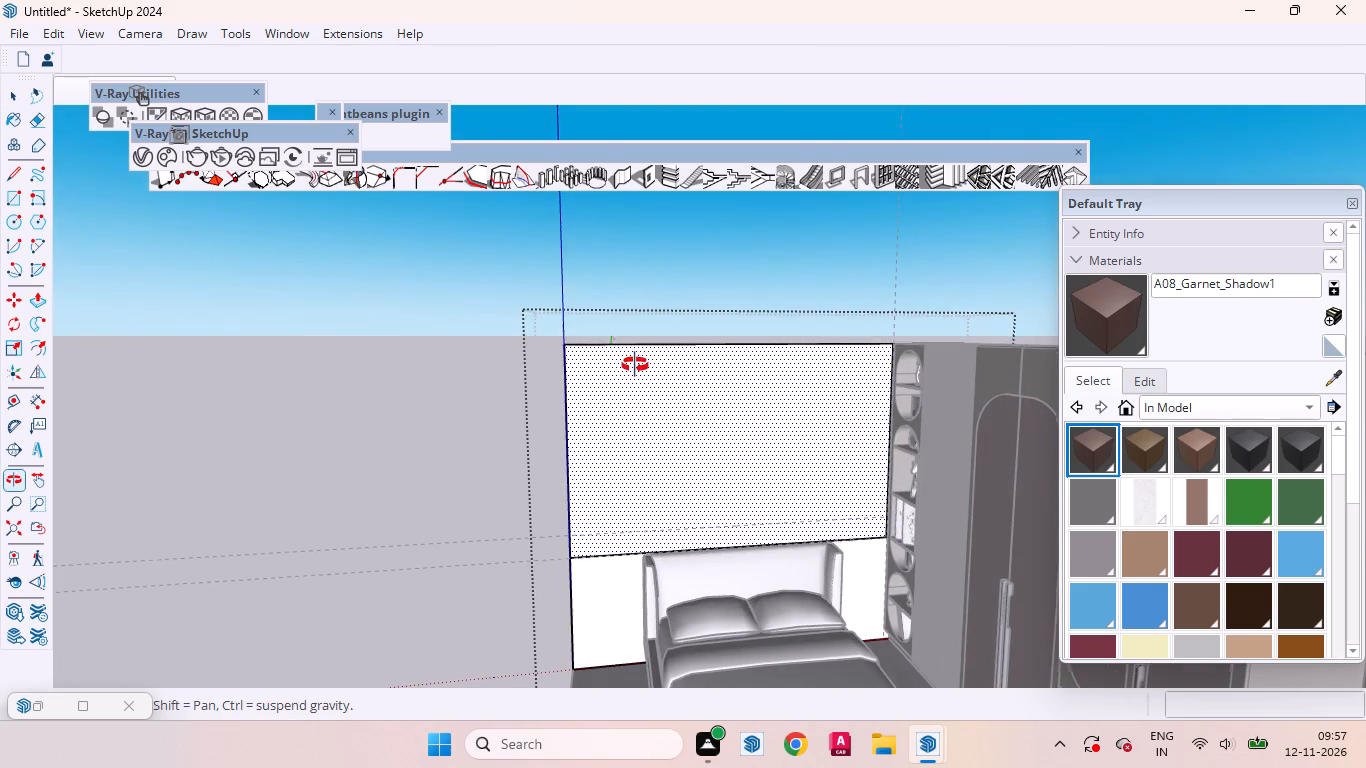
scroll(579, 457, up, 5)
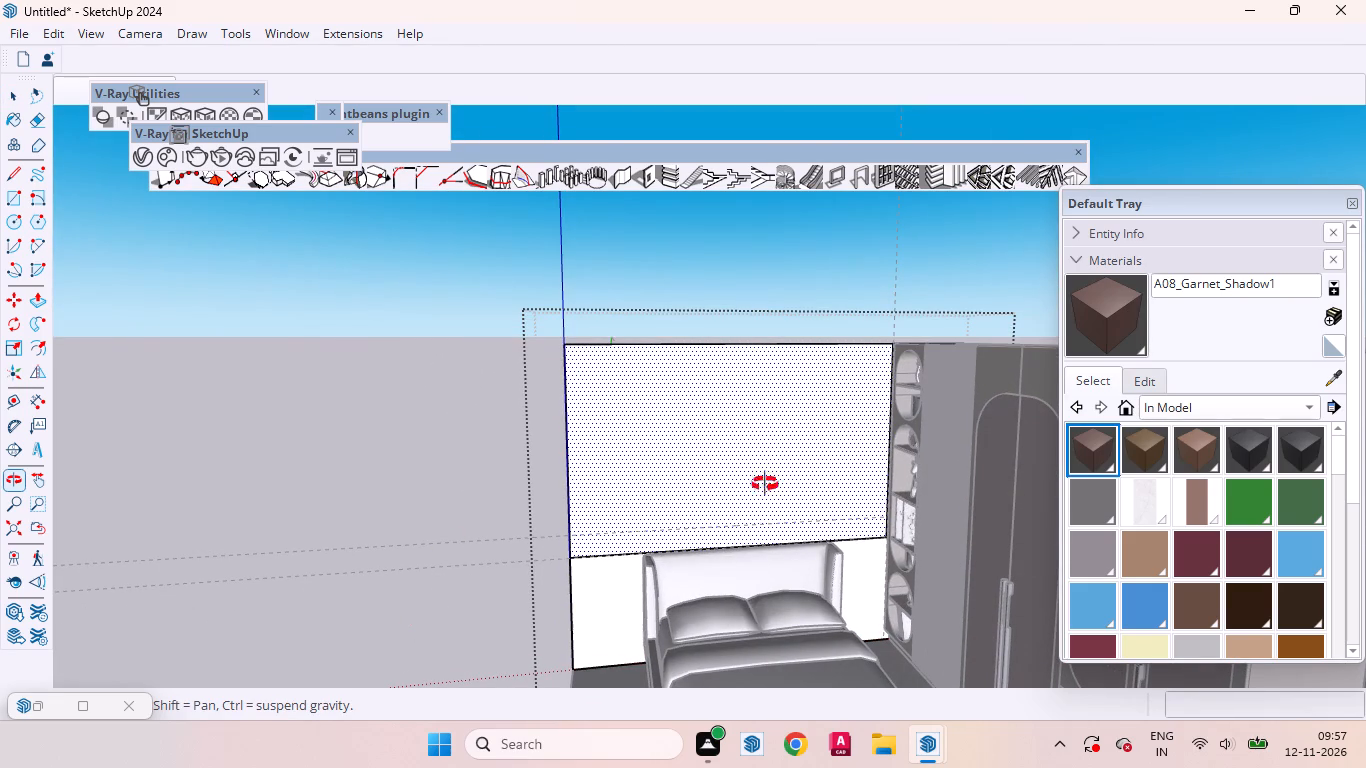
click(16, 101)
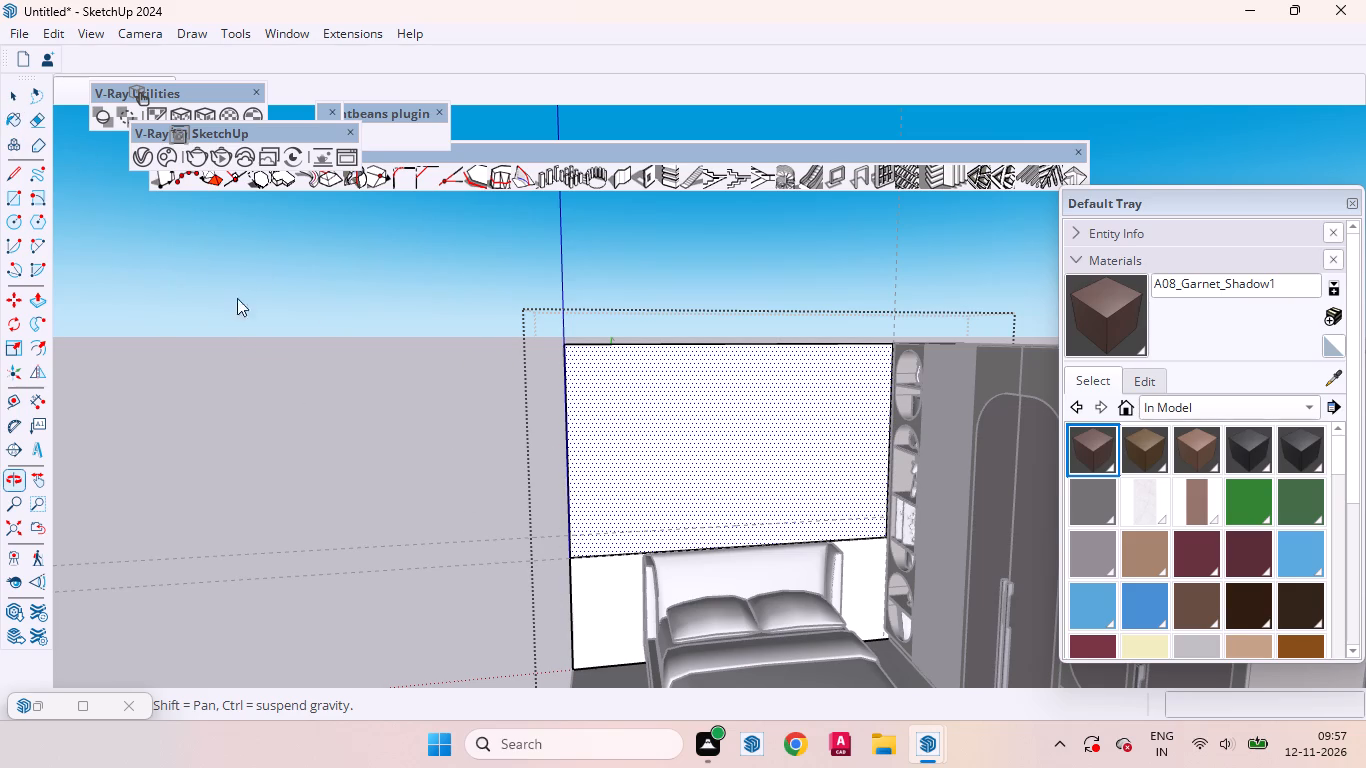
click(10, 97)
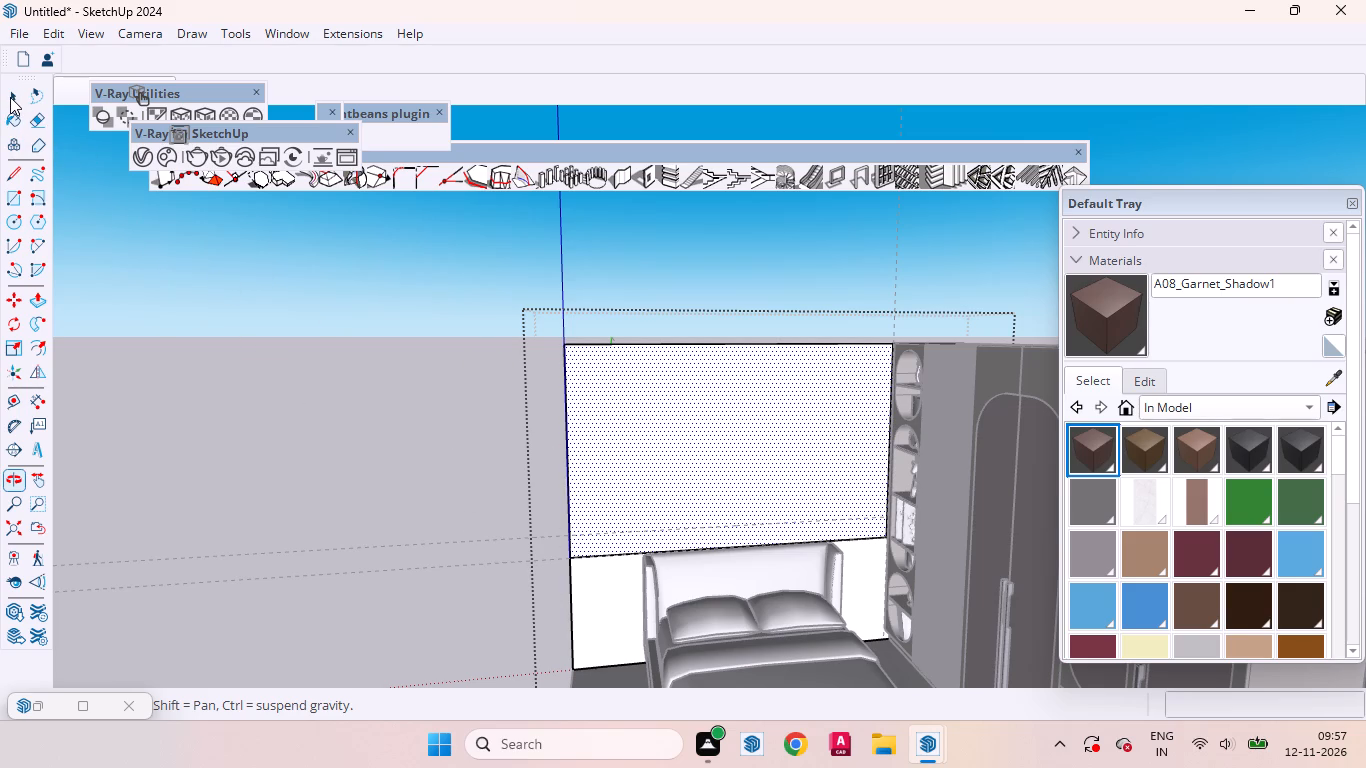
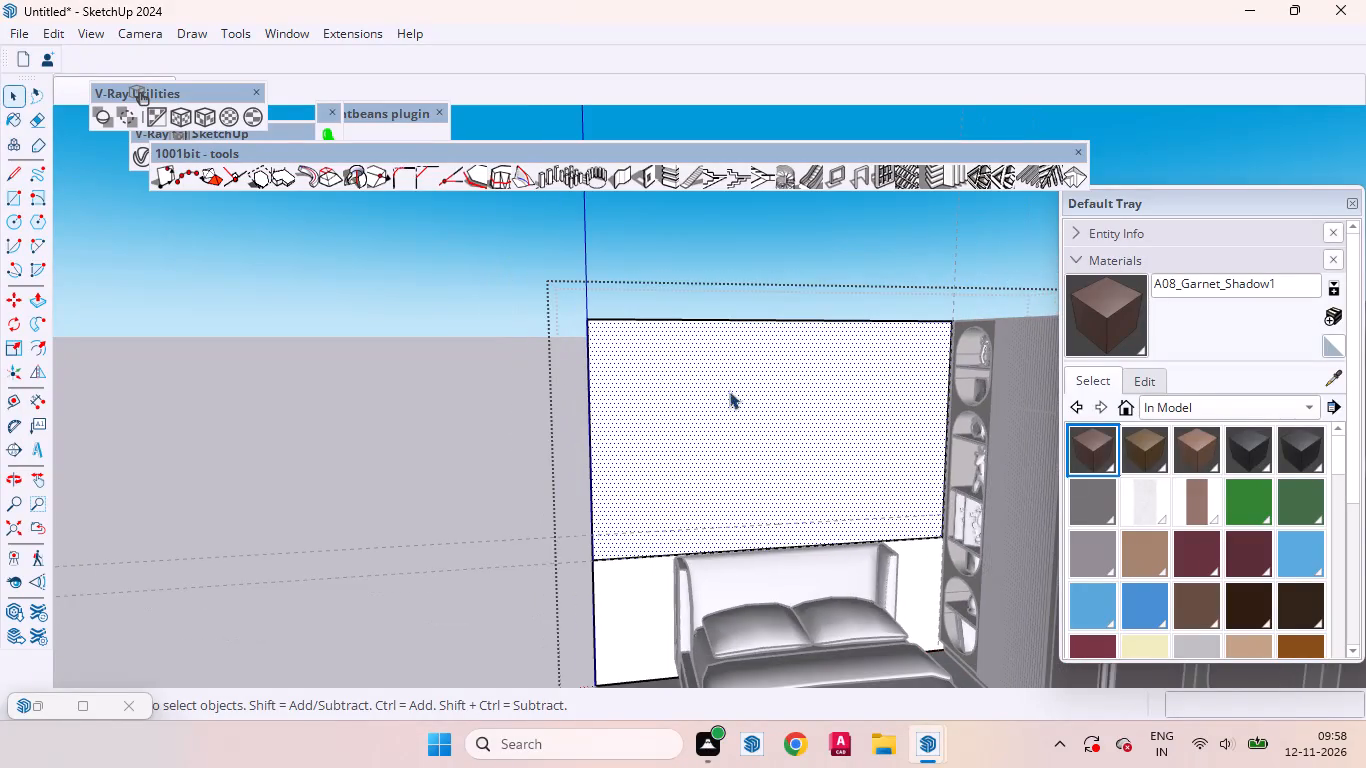
Draw a 100-segment arc on the wall face above the bed, starting on its left vertical edge, chord about 1' 2 5/8", bulge about 5 1/8".
scroll(770, 395, down, 2)
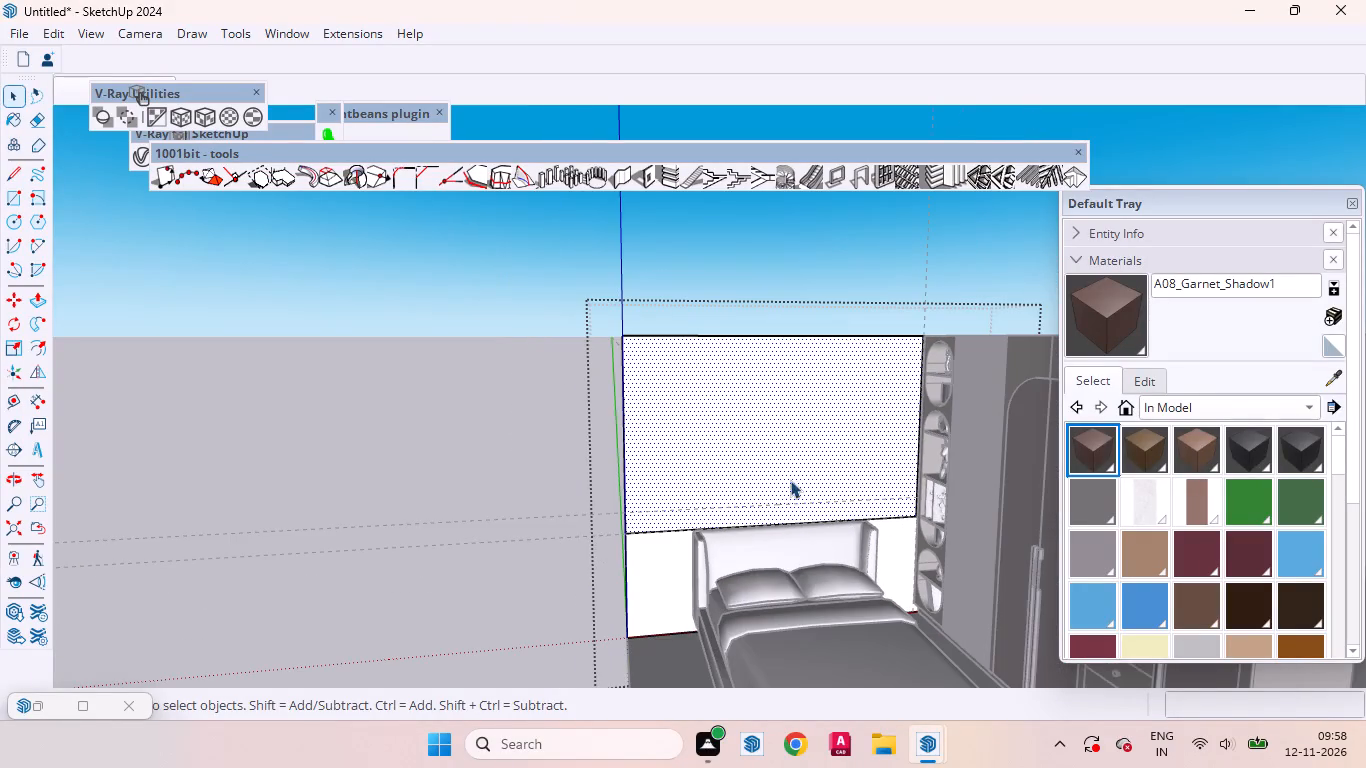
middle_drag(781, 484, 723, 477)
key(a)
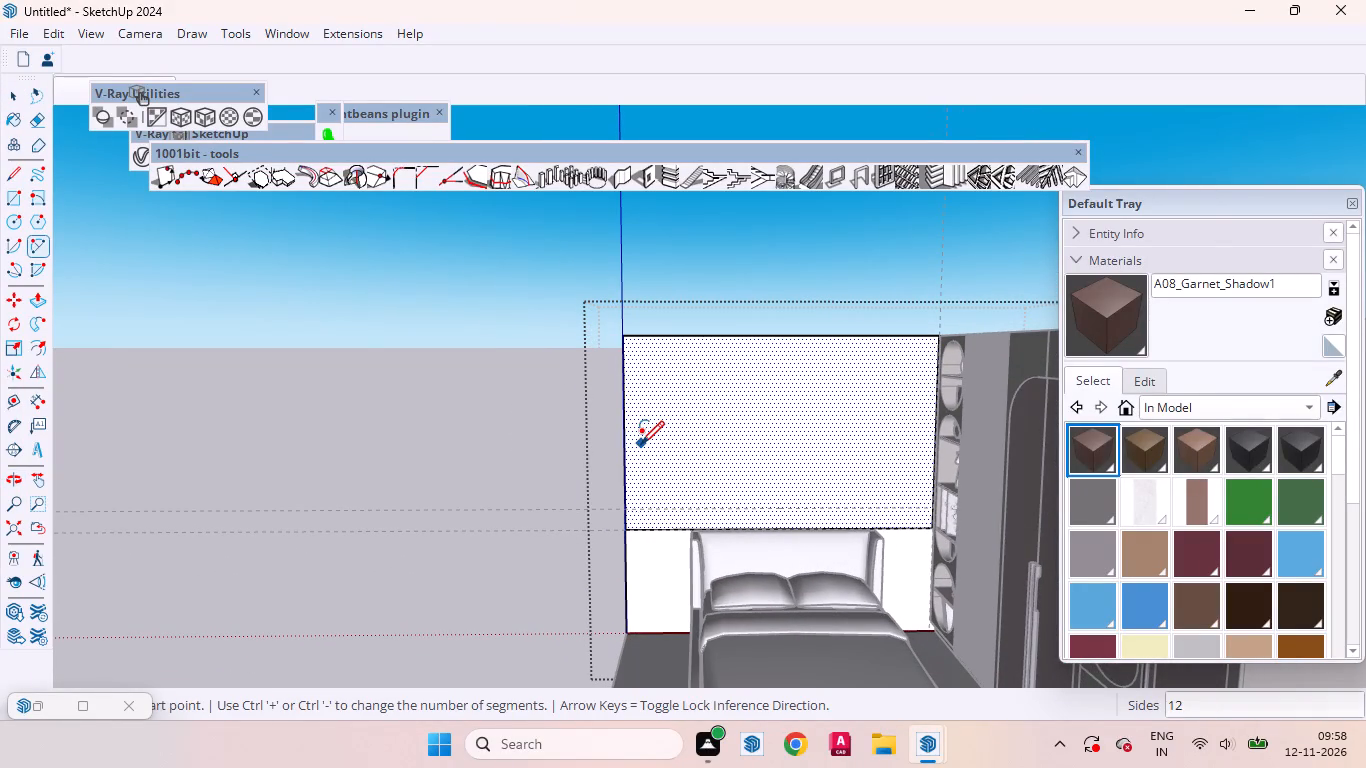
scroll(639, 442, up, 3)
key(1)
text(00)
key(Return)
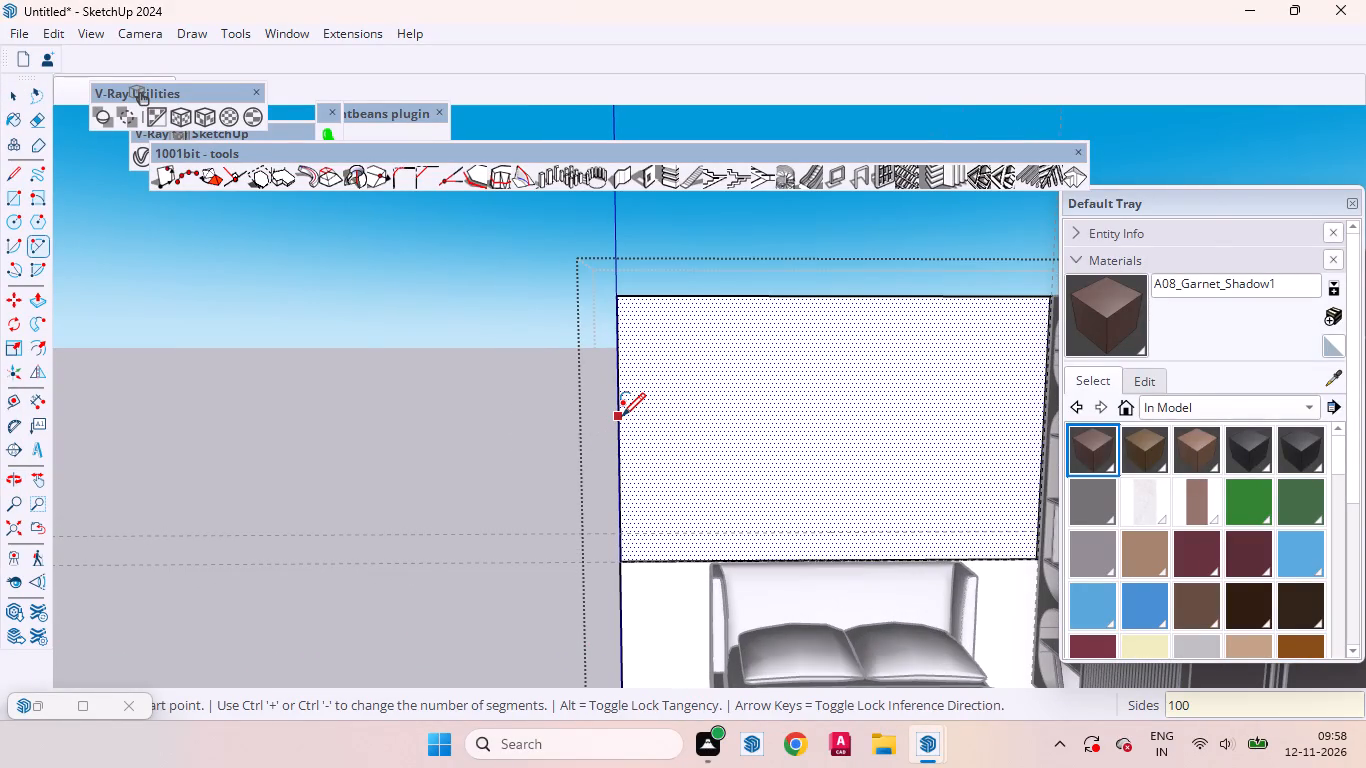
click(622, 416)
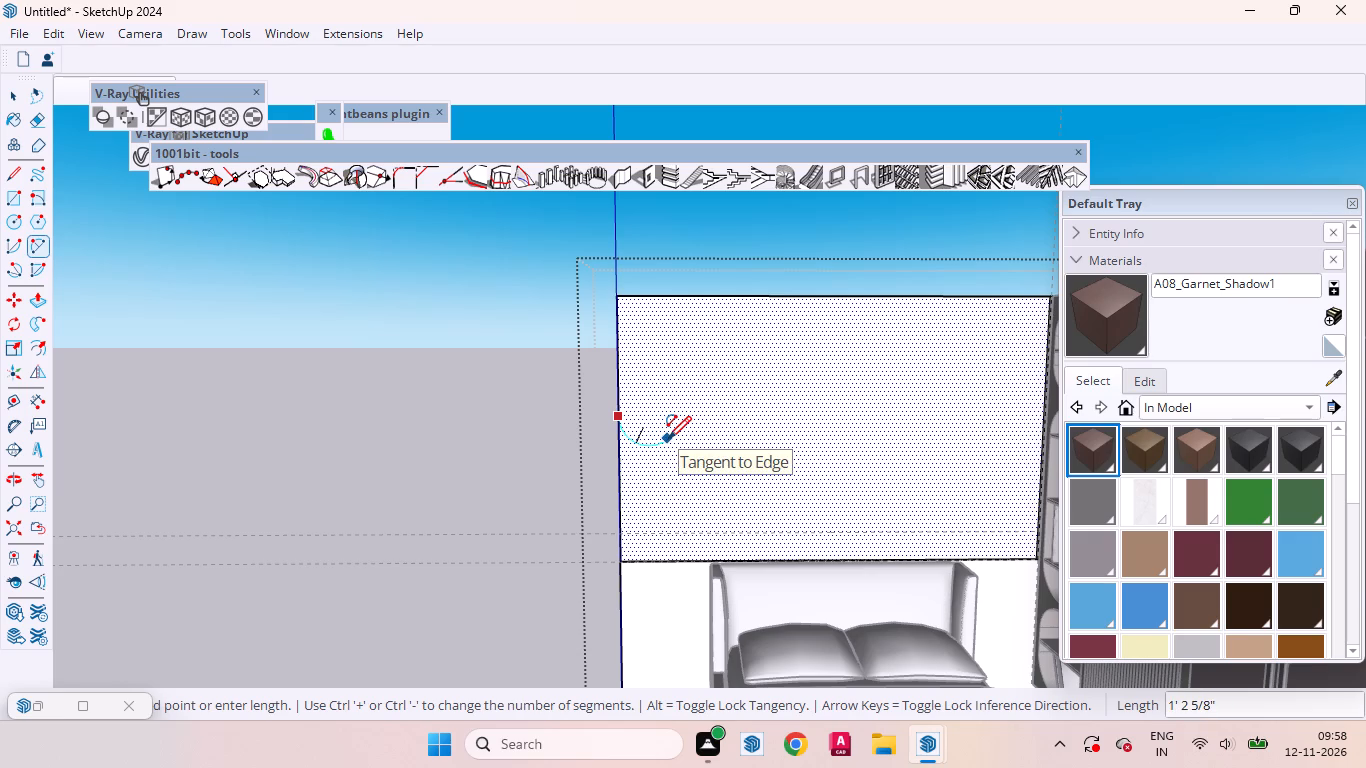
click(668, 439)
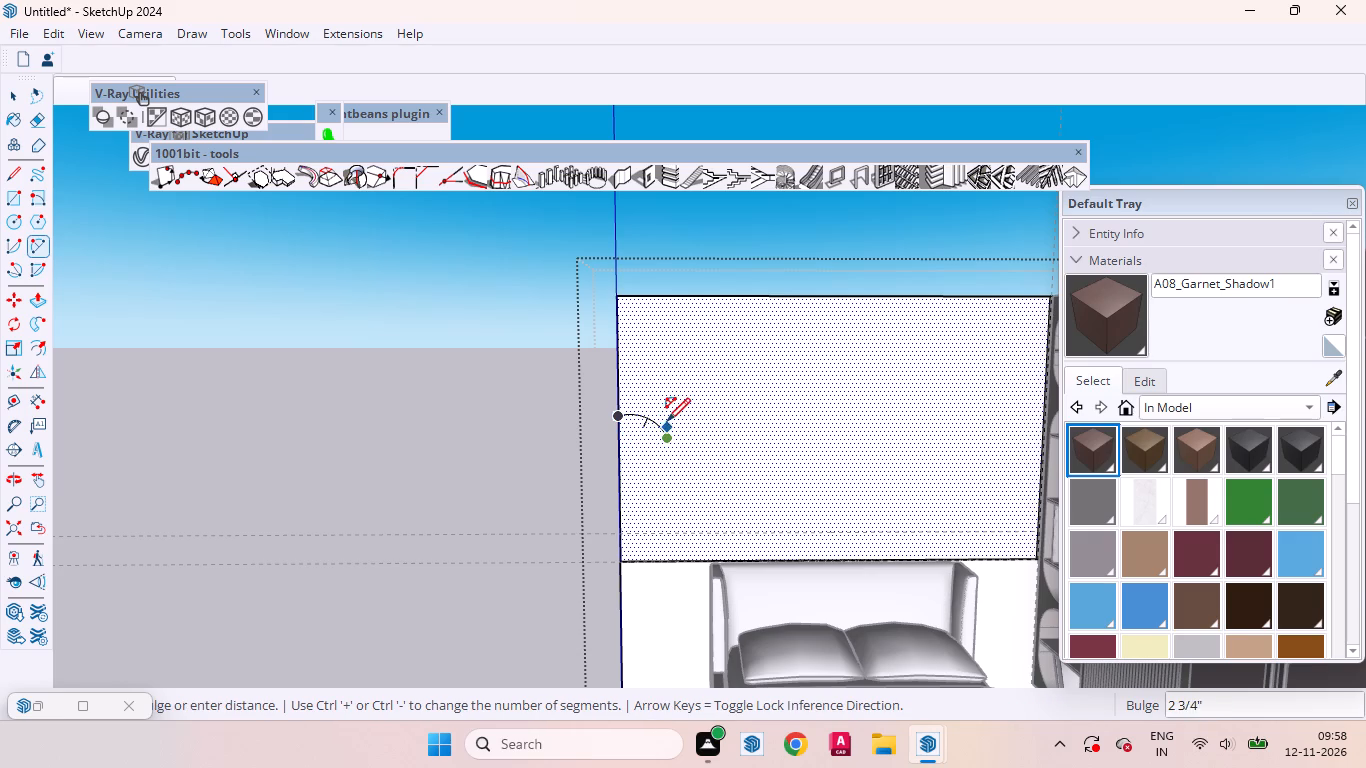
scroll(666, 416, up, 3)
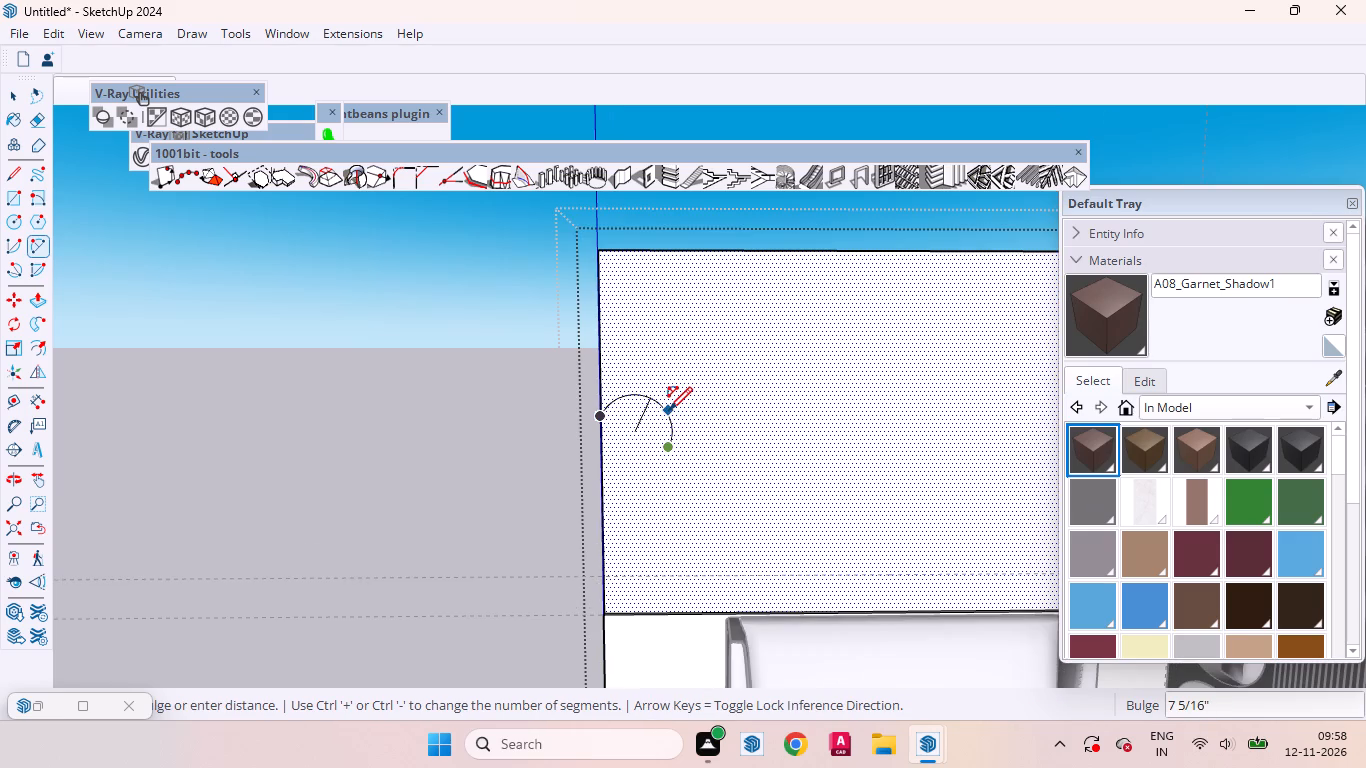
scroll(667, 411, up, 5)
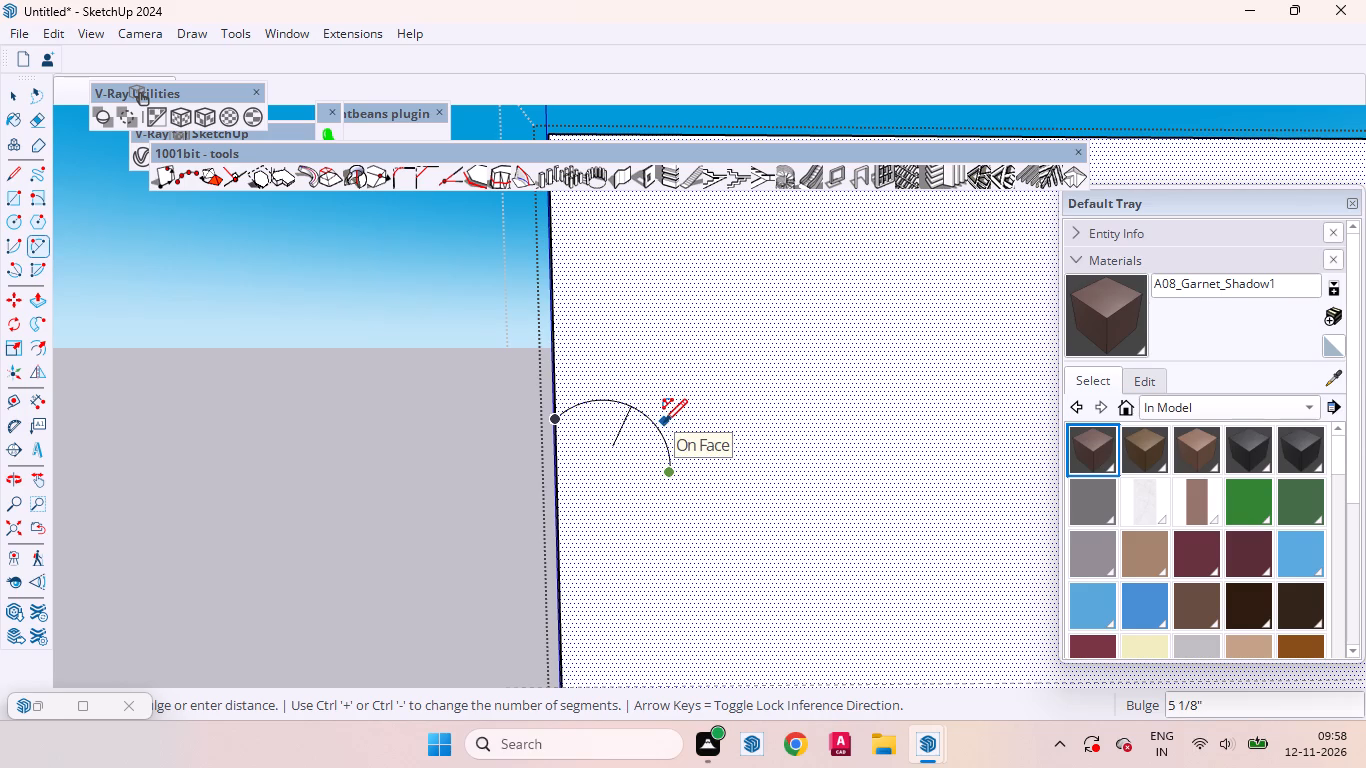
click(664, 422)
Continue the scalloped outline down the wall face with two arcs, about 8 9/16" long with 2 9/16" bulge and 1' 2 5/16" with 5" bulge.
click(670, 476)
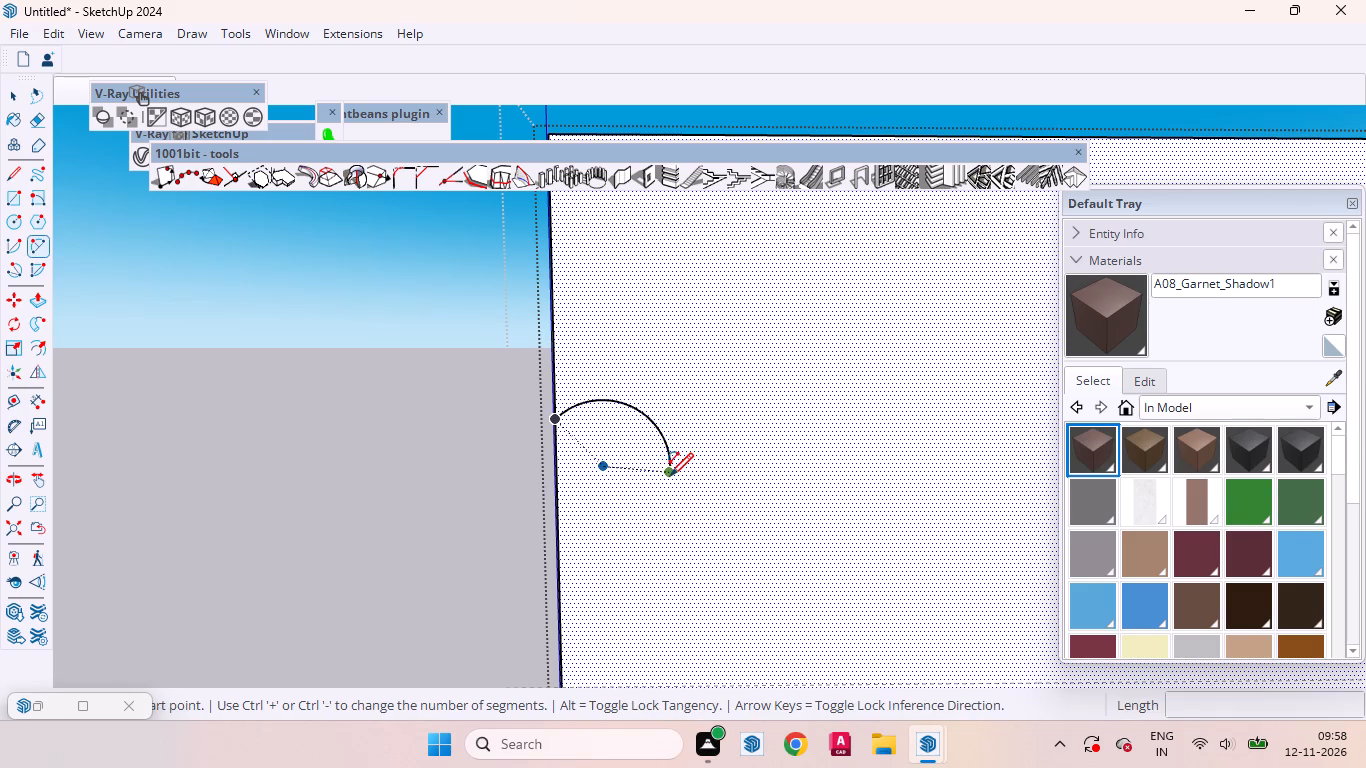
click(734, 506)
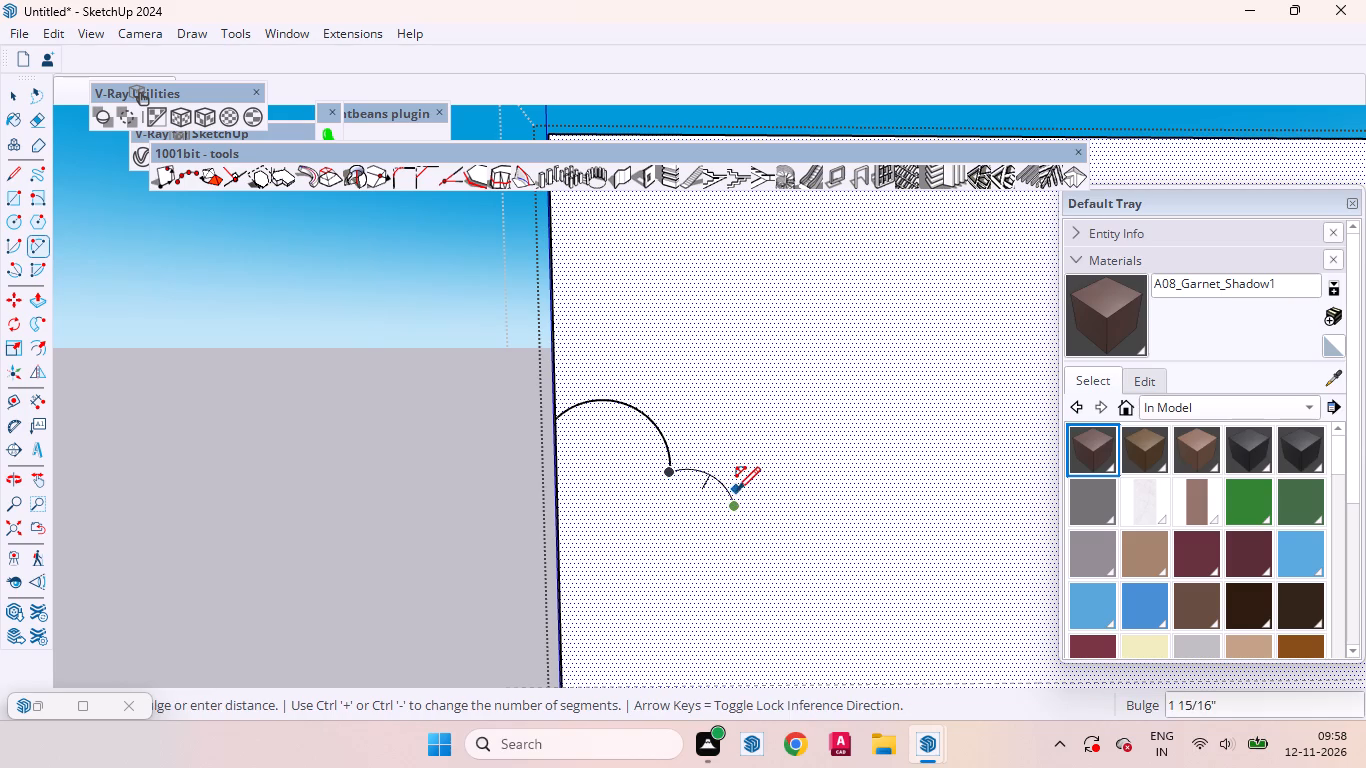
click(748, 488)
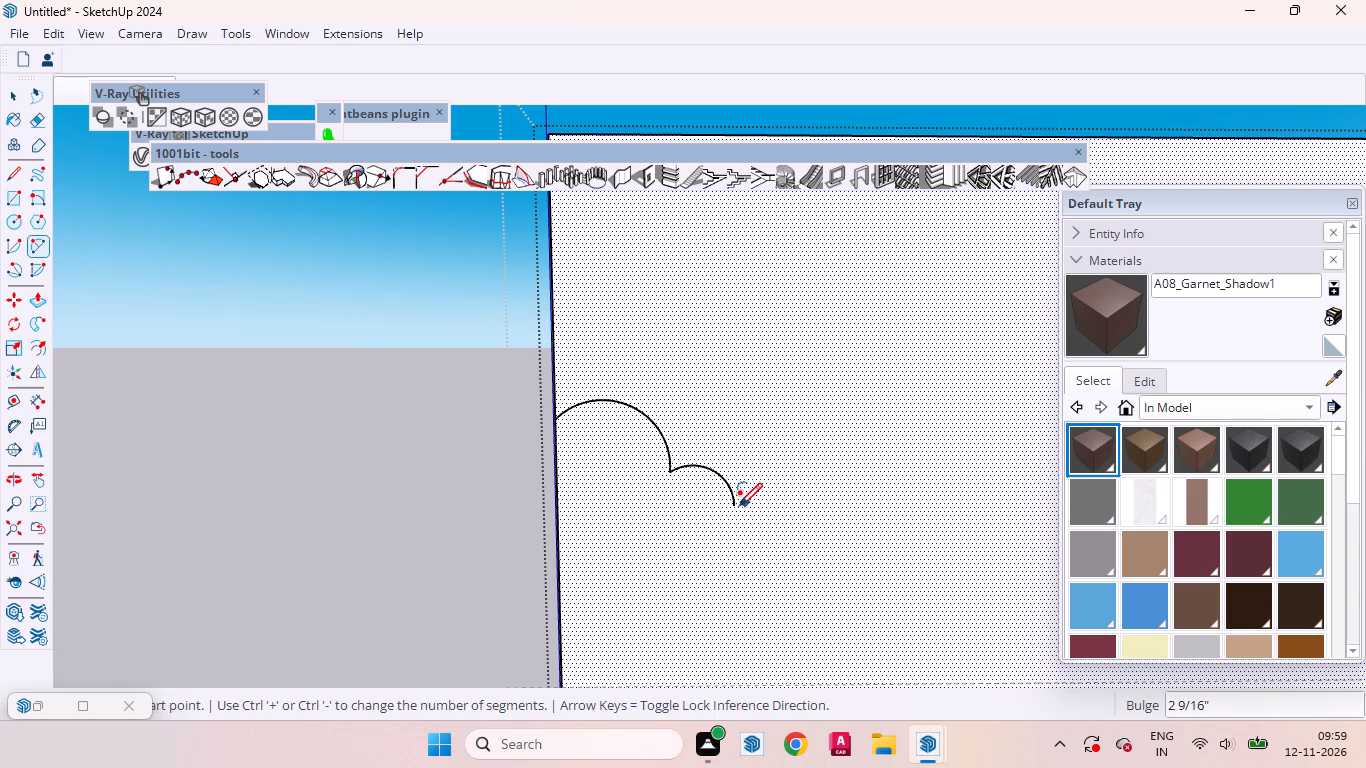
click(737, 507)
scroll(720, 508, down, 9)
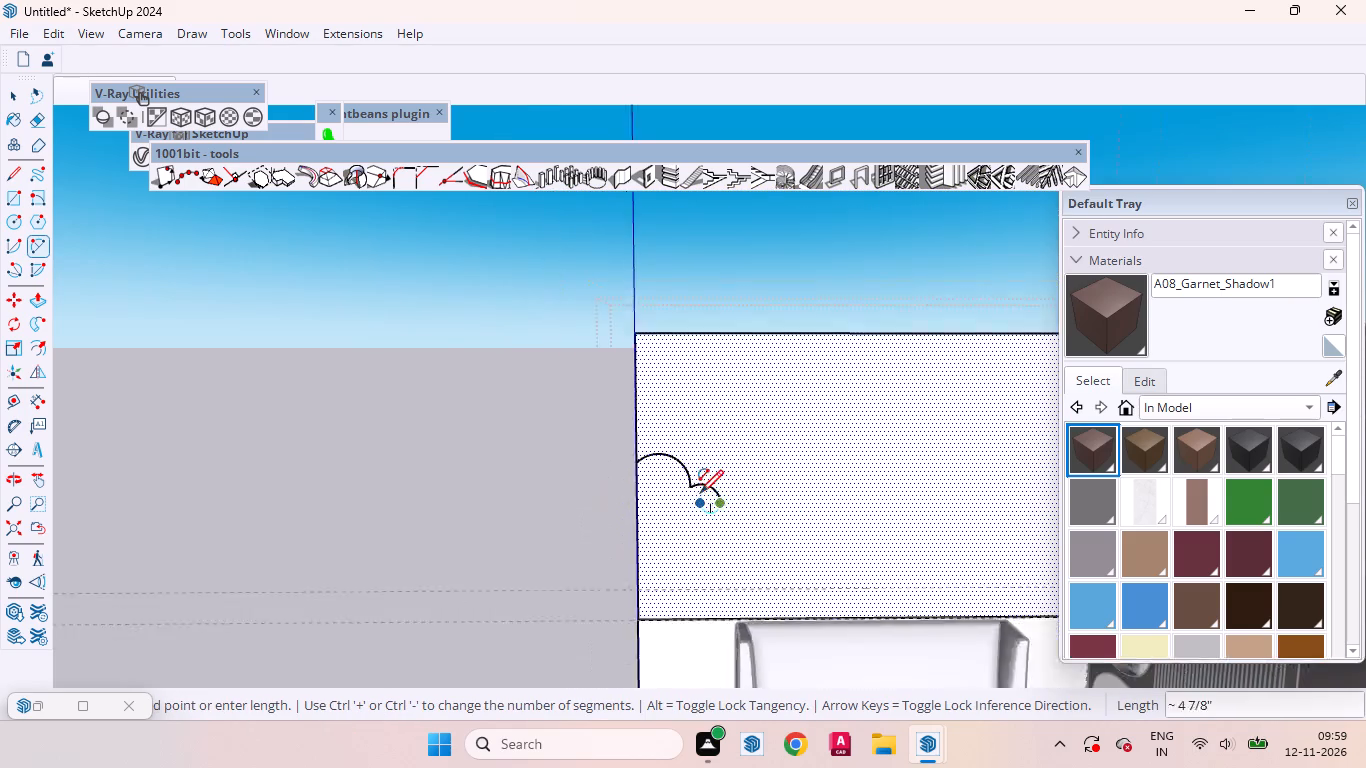
scroll(700, 493, down, 3)
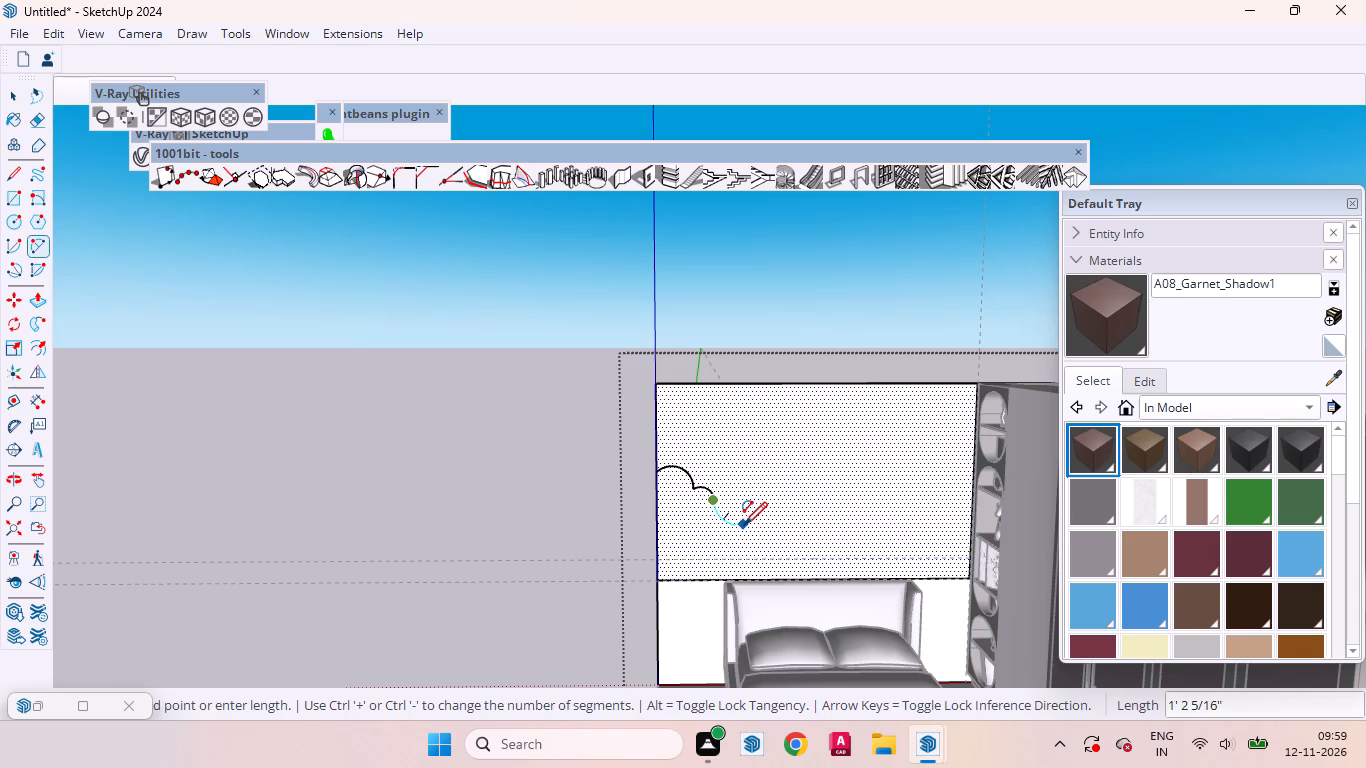
click(747, 525)
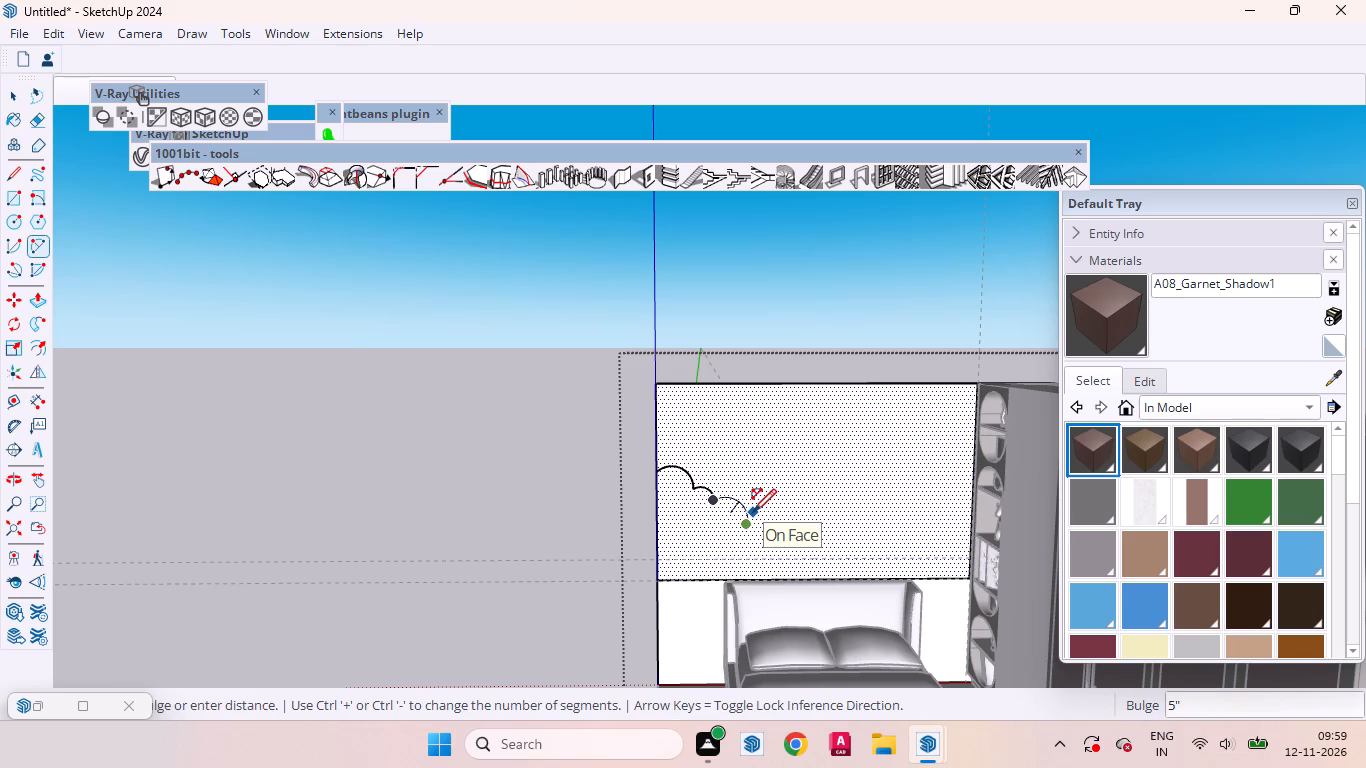
click(753, 512)
Add two more connected arcs descending to the right, about 10 1/16" long with 4 1/8" bulge and 7 13/16" with 2 11/16" bulge.
click(750, 529)
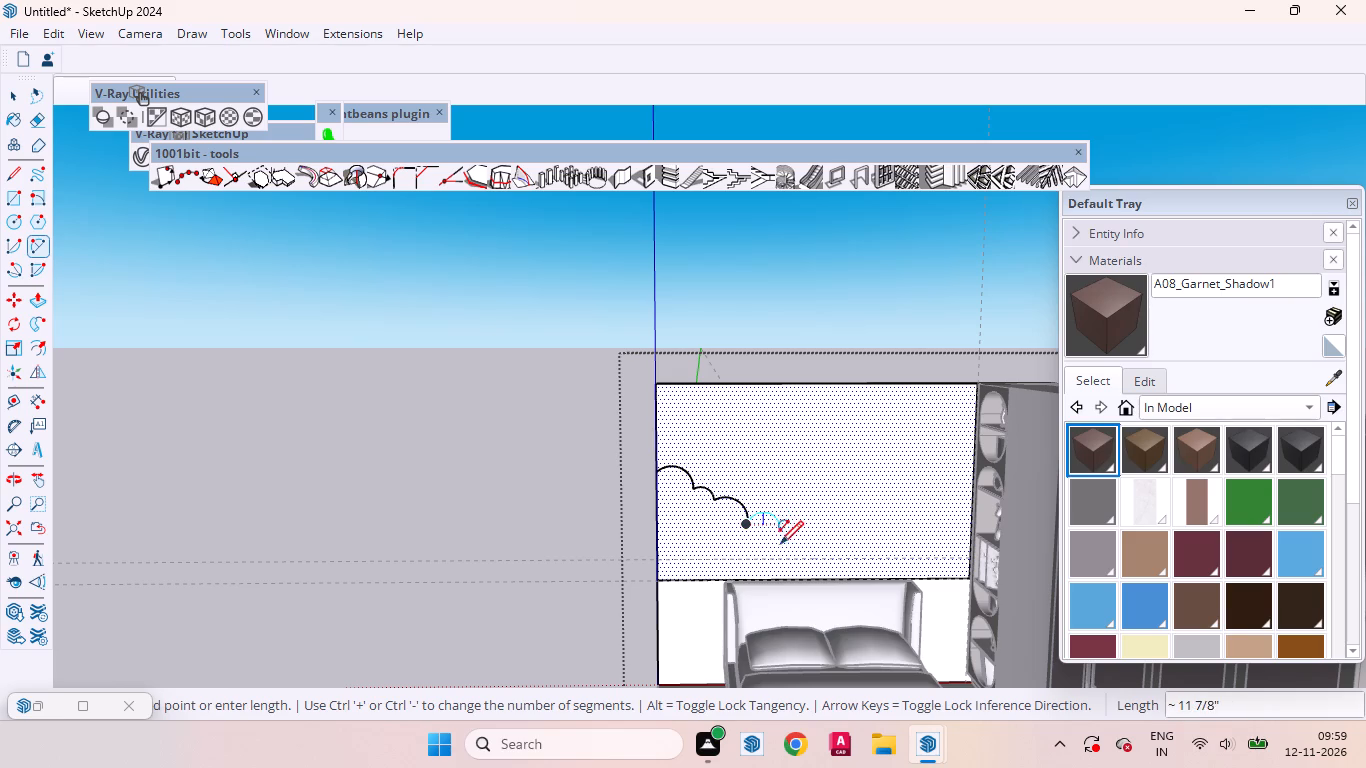
scroll(778, 550, up, 2)
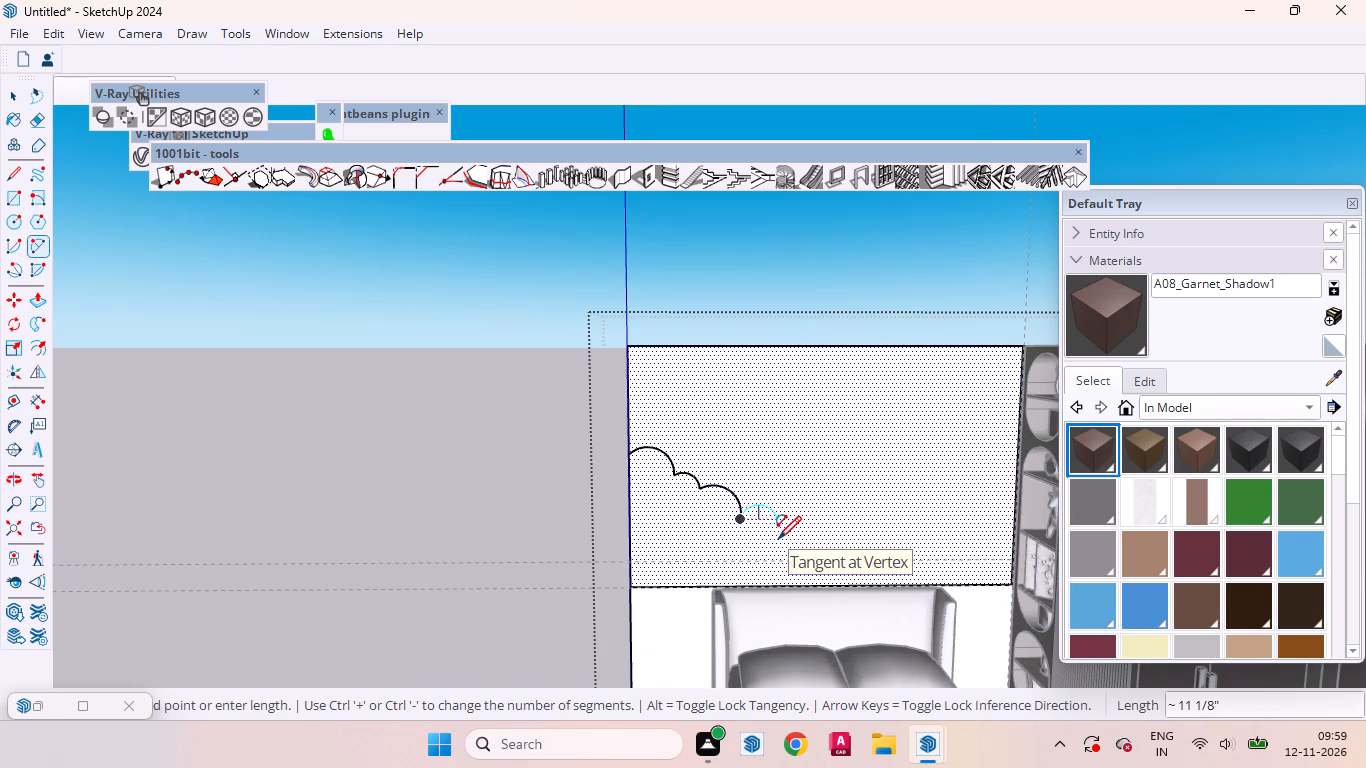
scroll(778, 539, up, 10)
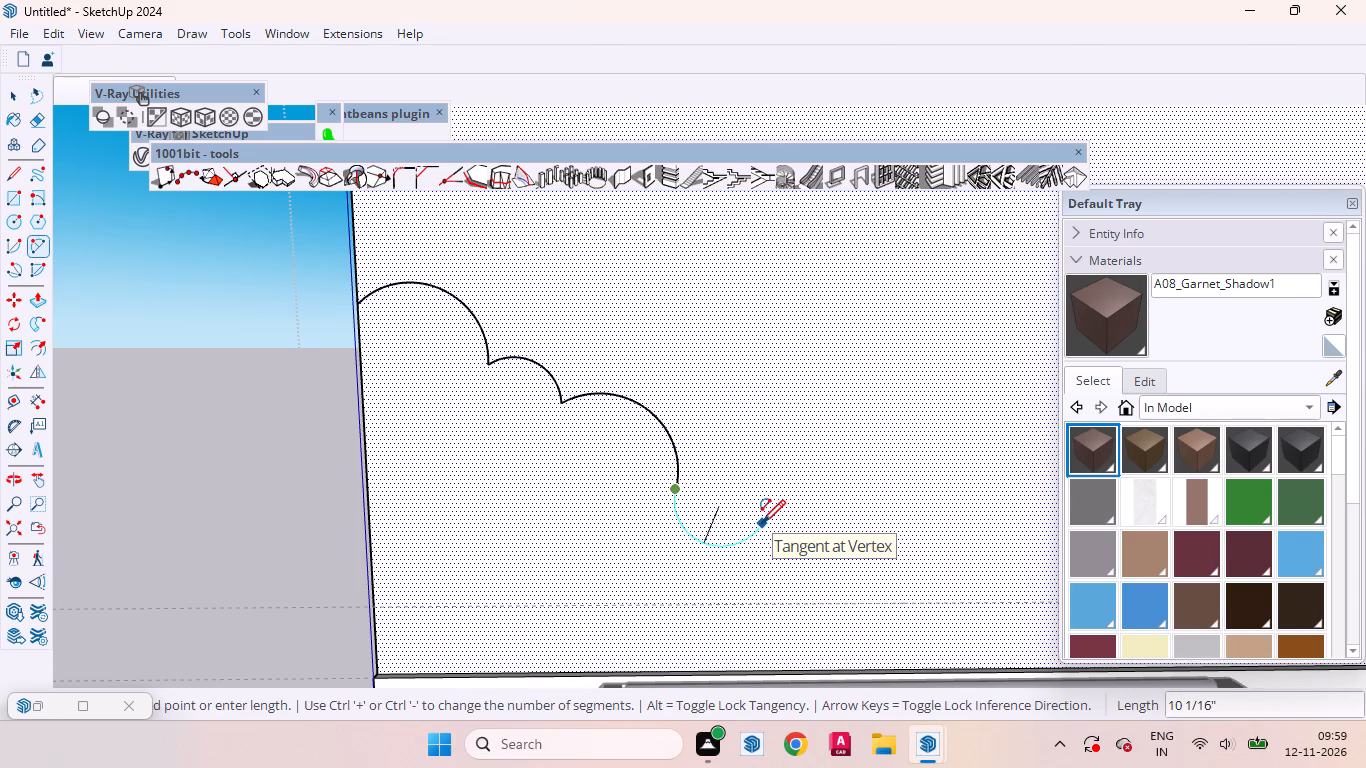
click(762, 523)
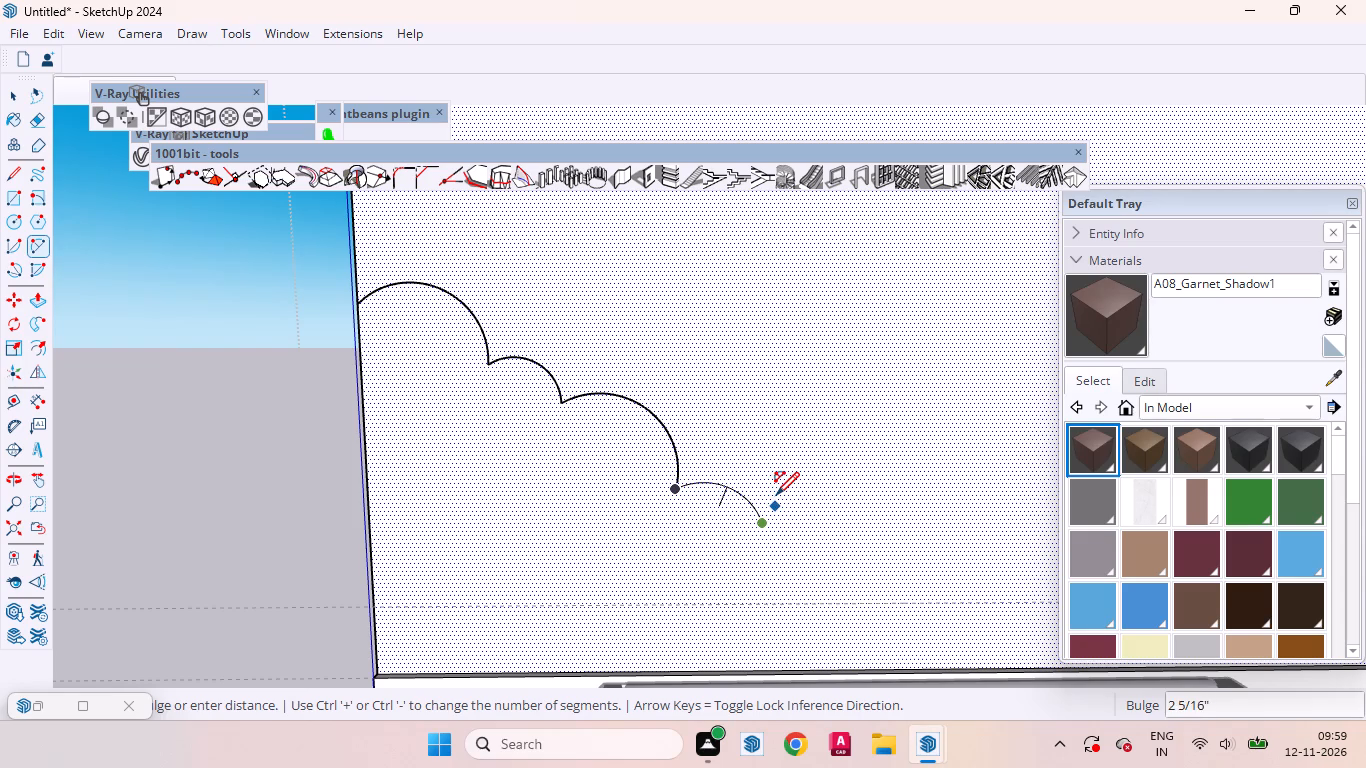
click(778, 493)
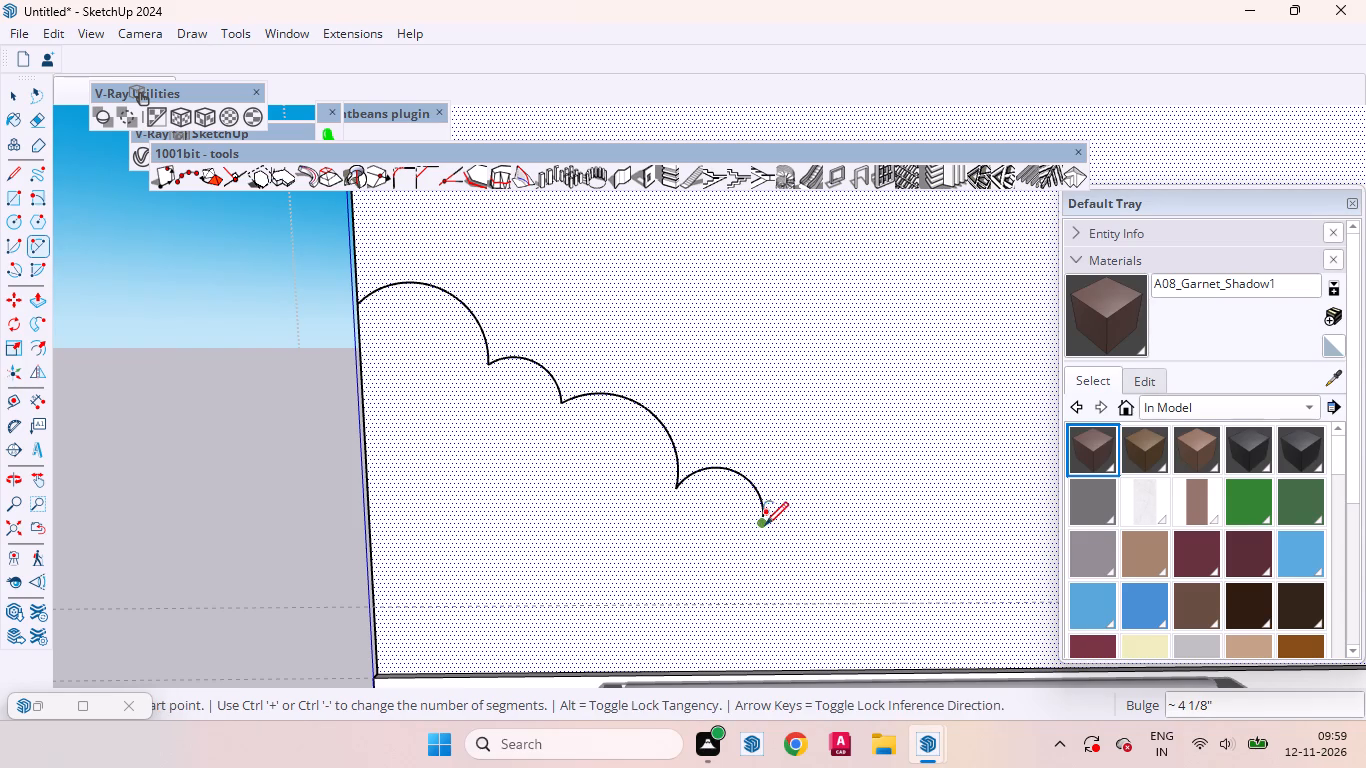
click(765, 523)
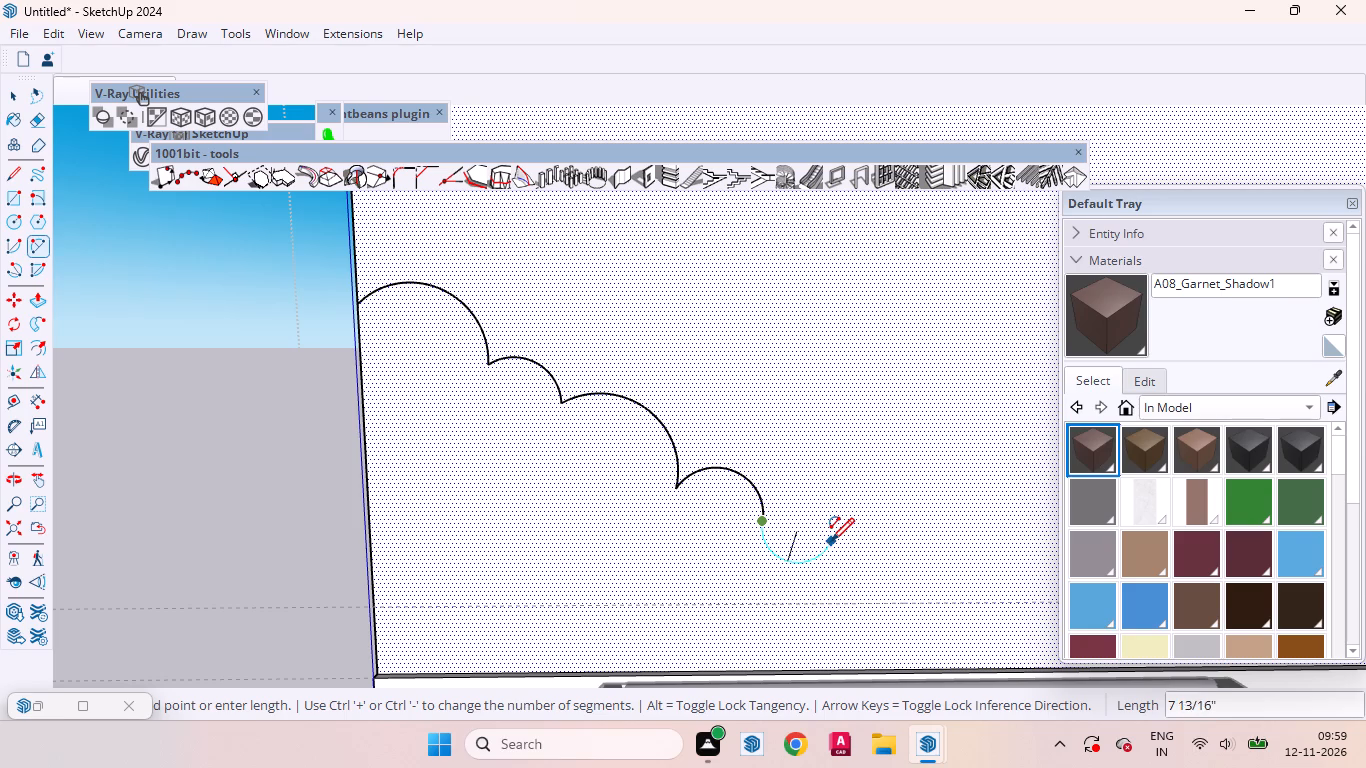
click(836, 541)
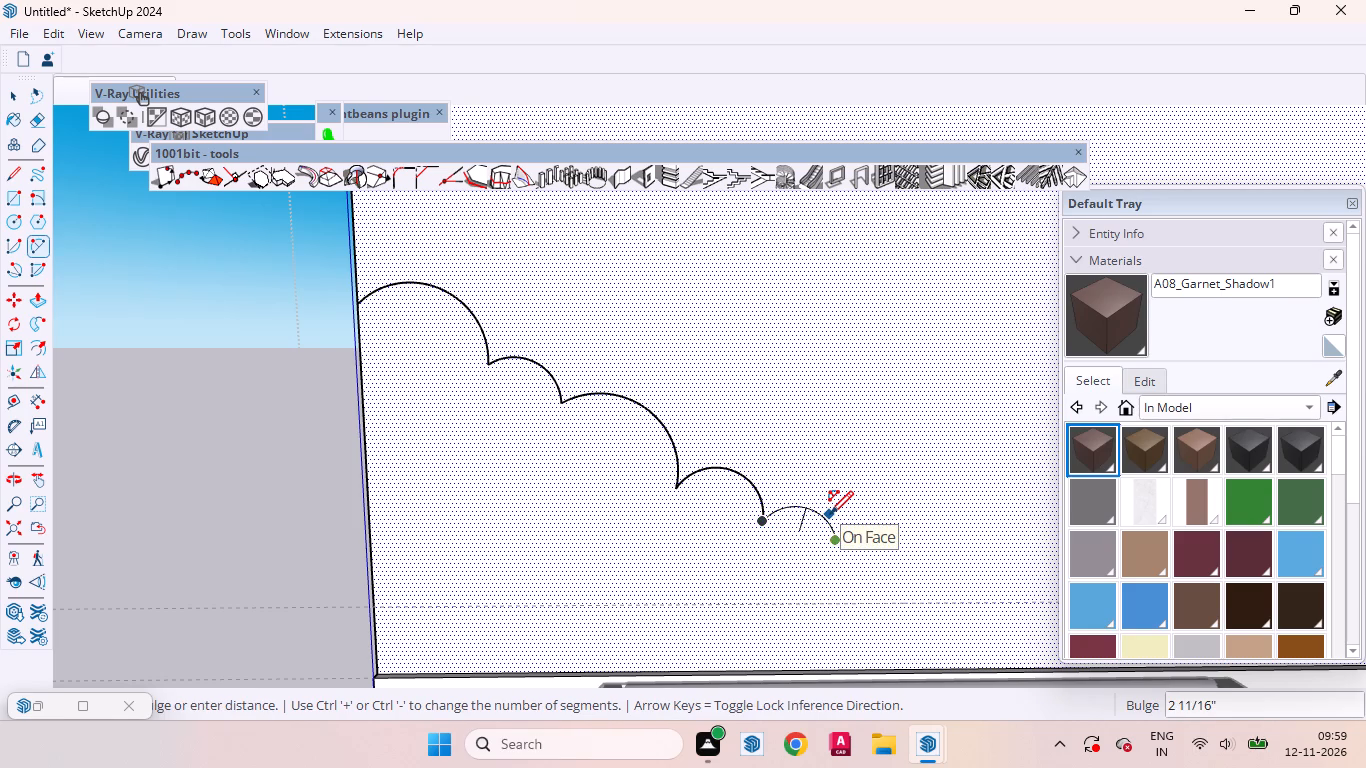
click(830, 514)
Extend the scallops horizontally with two connected arcs, the first bulging about 5 1/4" and the second about 10 5/8" long.
click(836, 543)
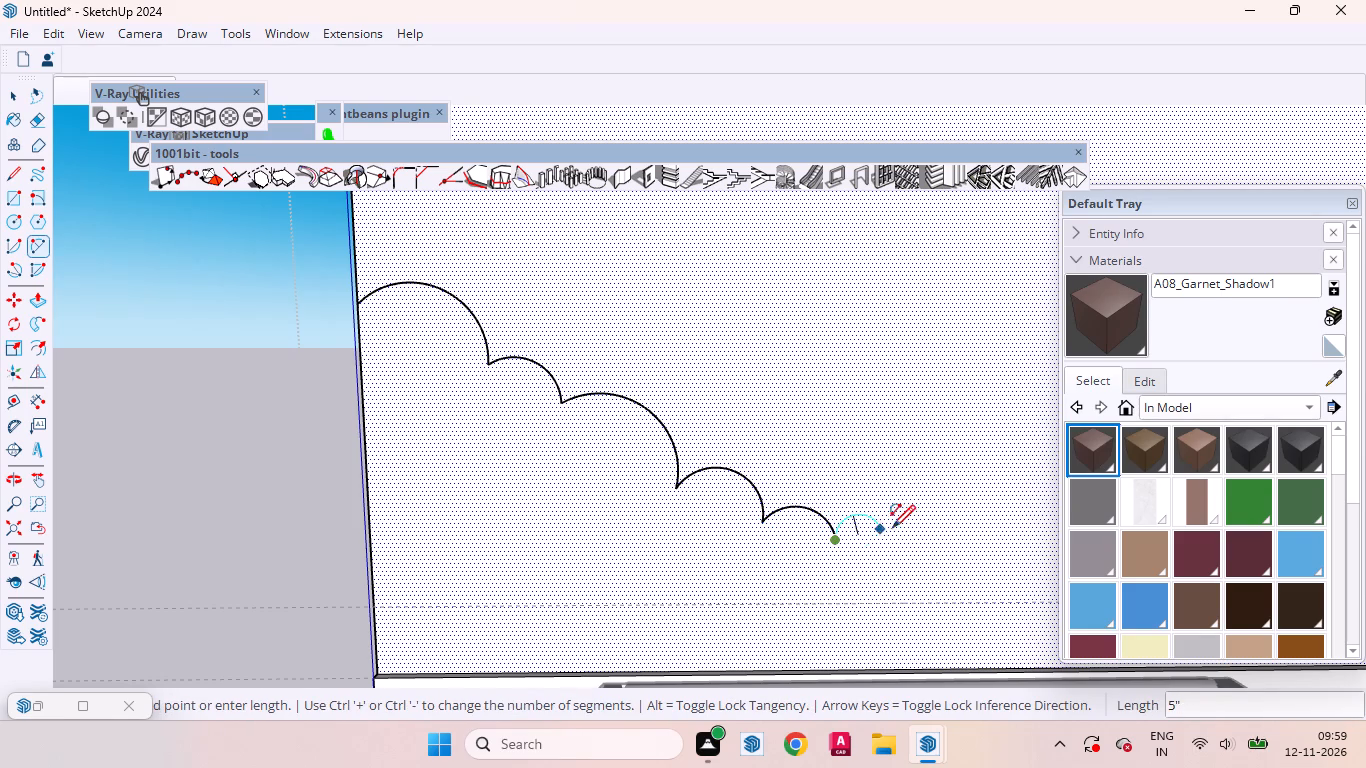
click(917, 533)
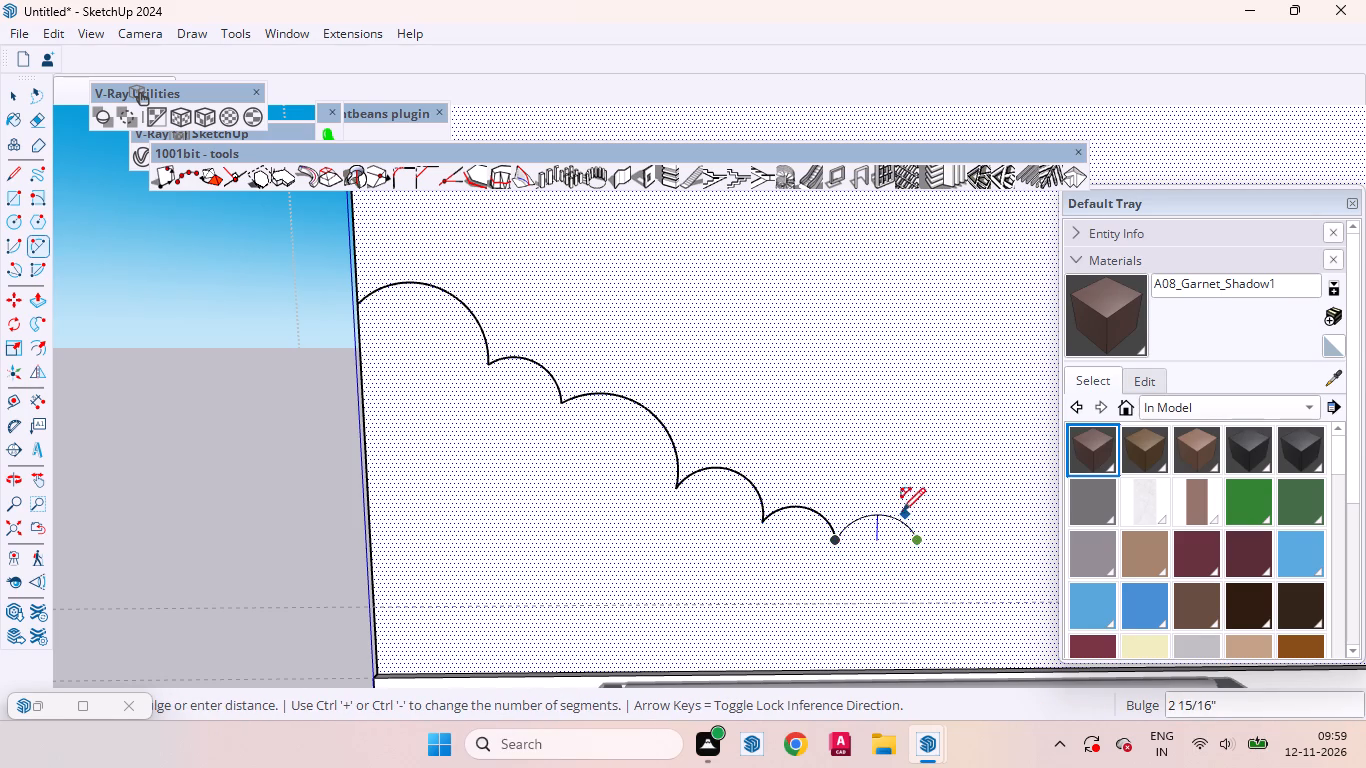
click(897, 506)
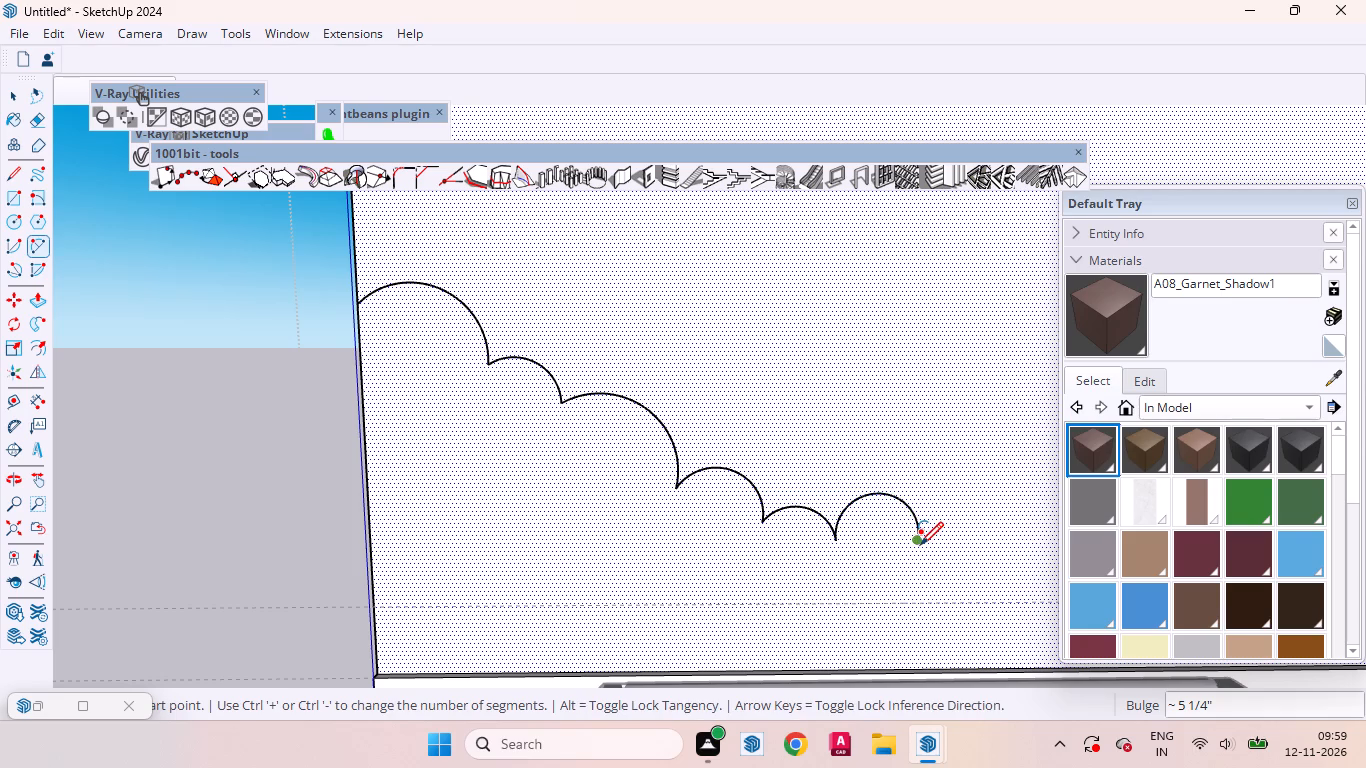
click(921, 545)
scroll(815, 538, down, 5)
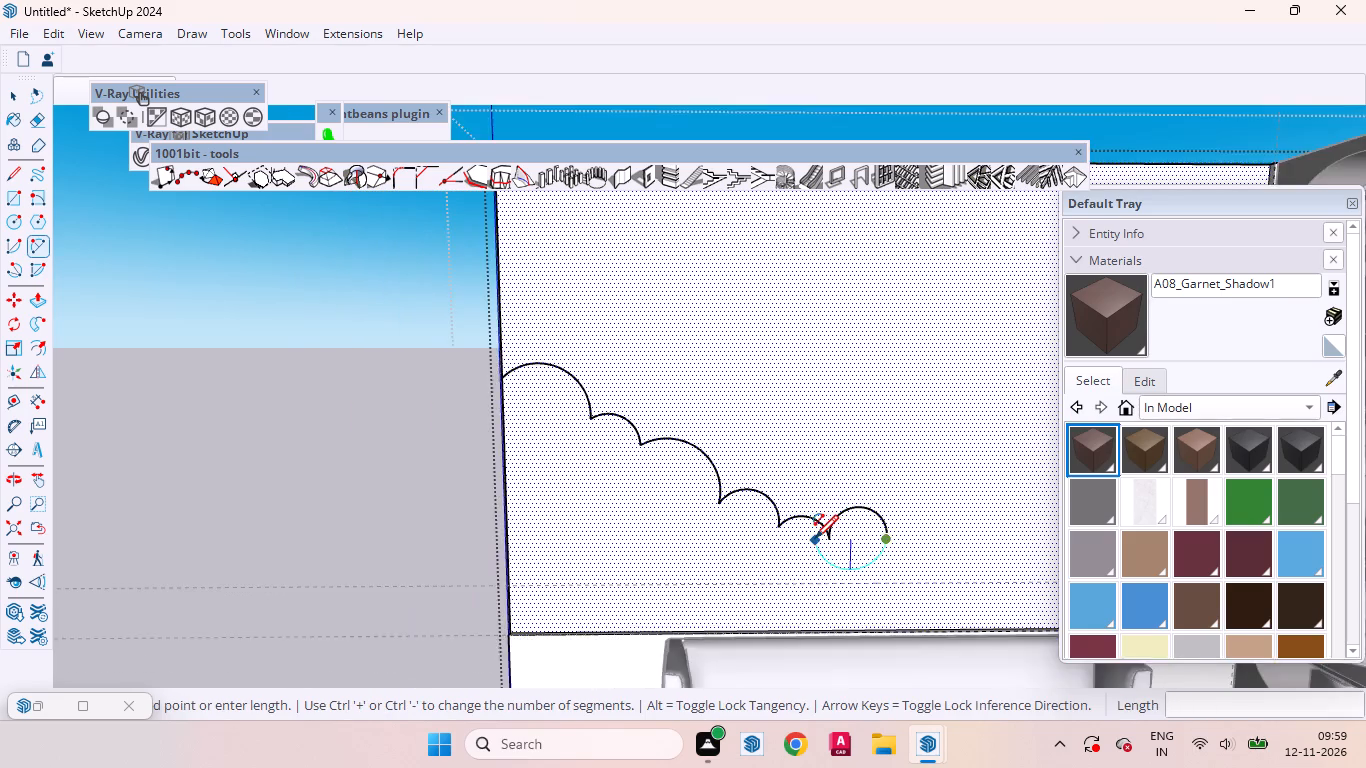
scroll(815, 538, down, 2)
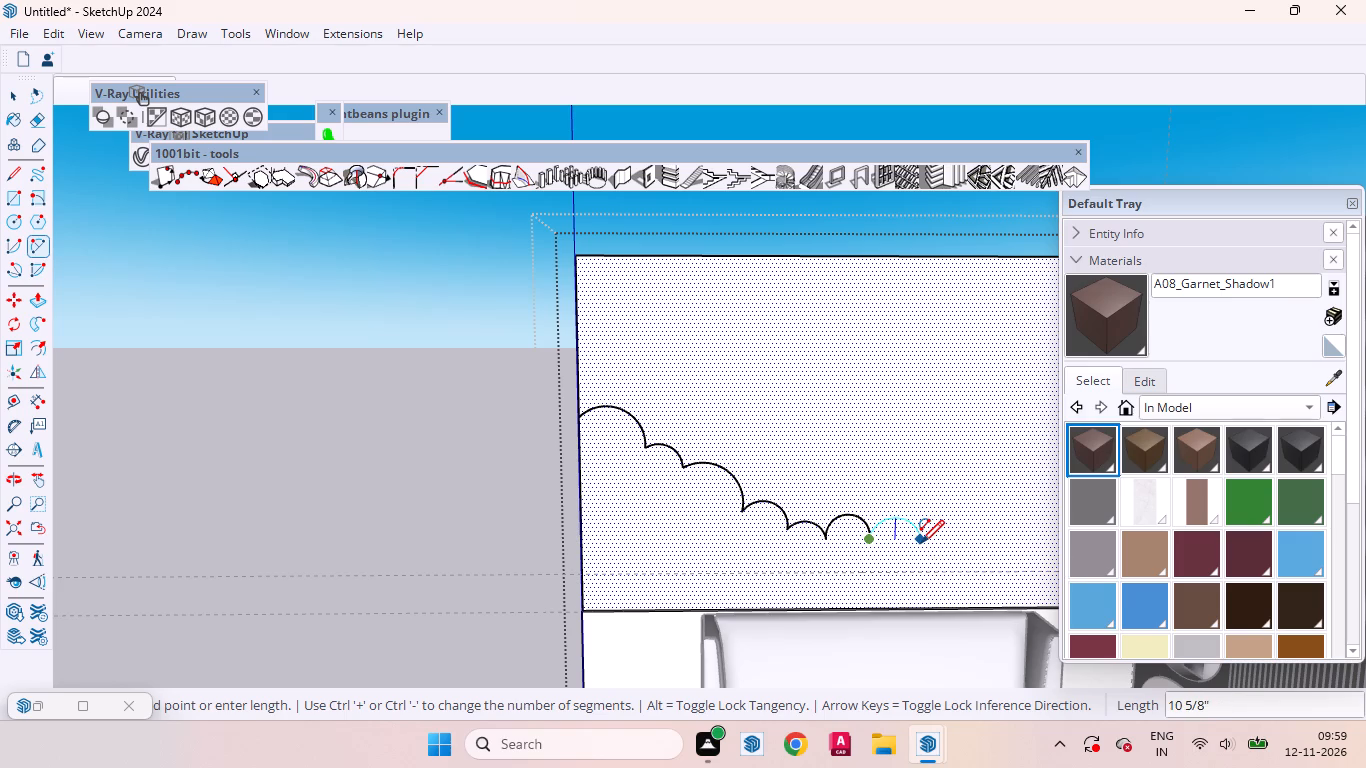
click(922, 543)
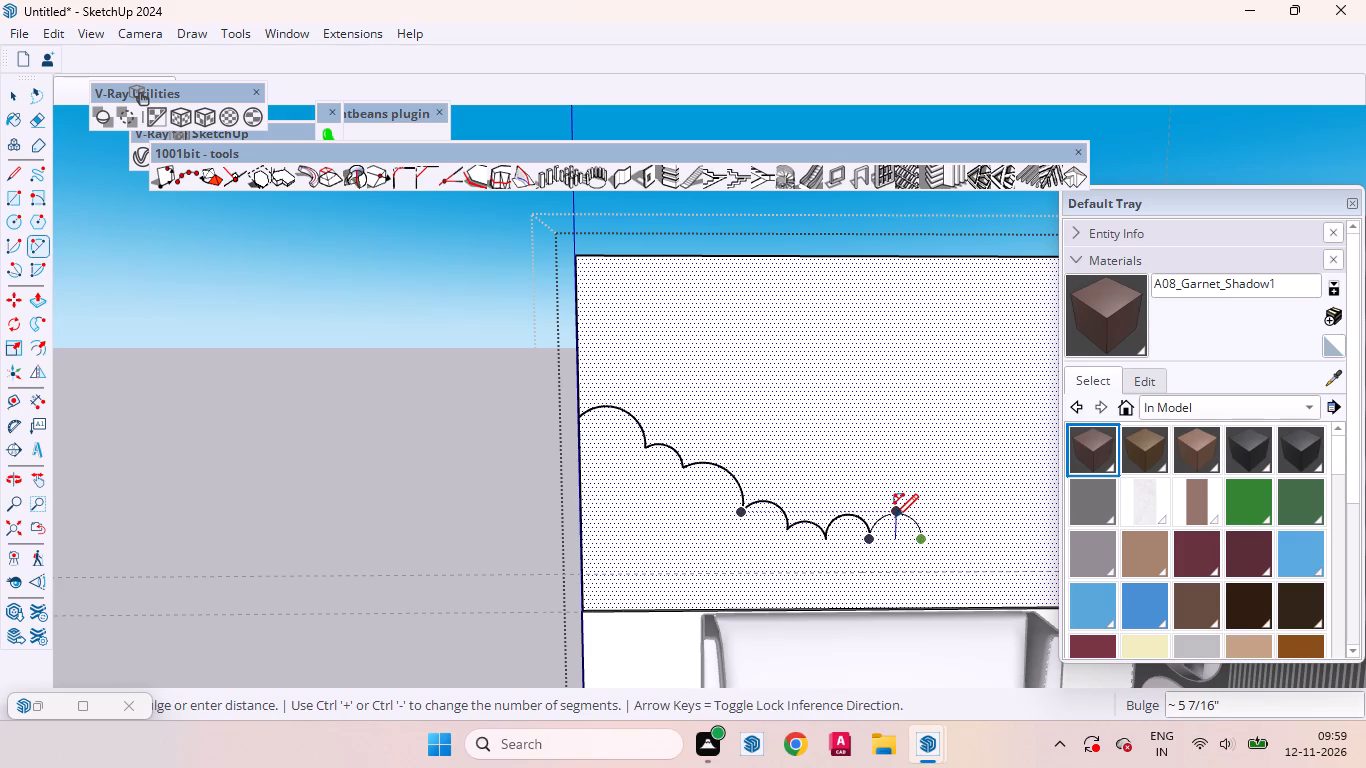
click(895, 517)
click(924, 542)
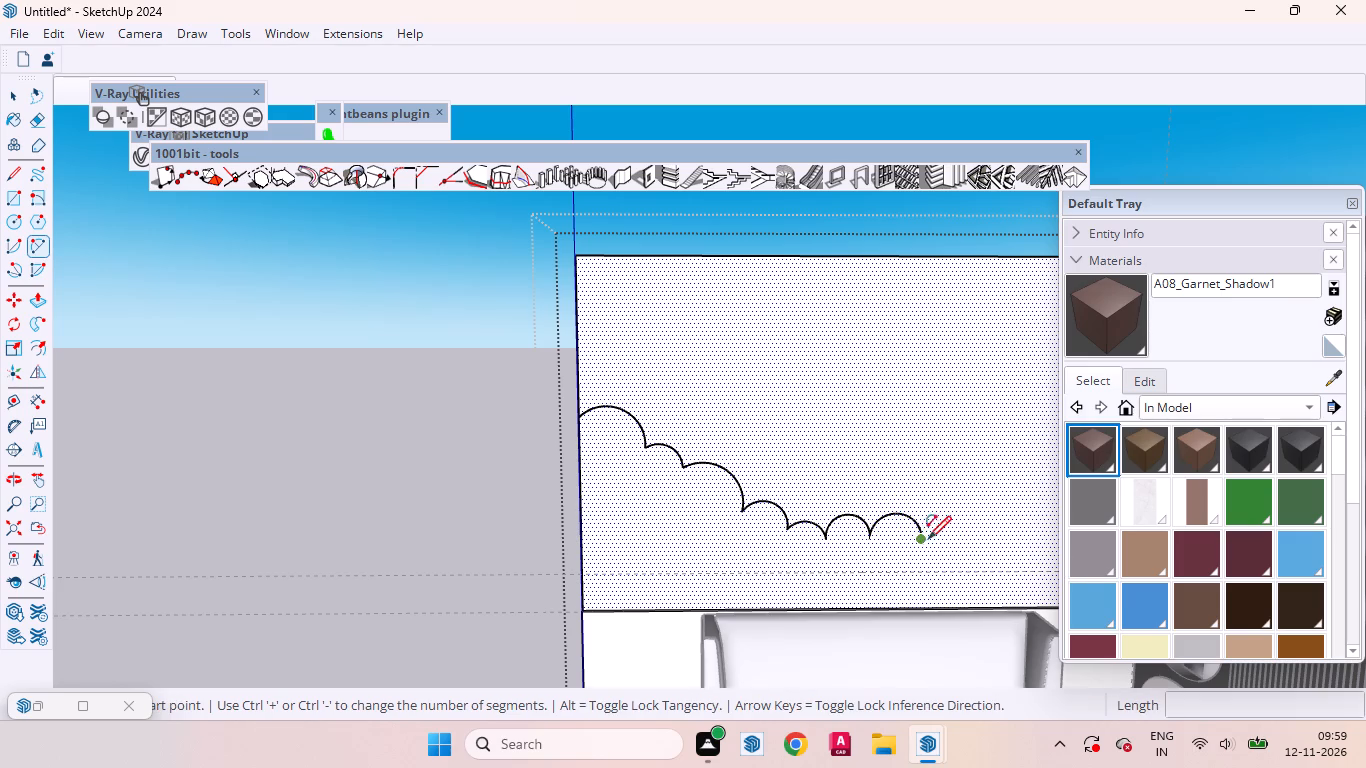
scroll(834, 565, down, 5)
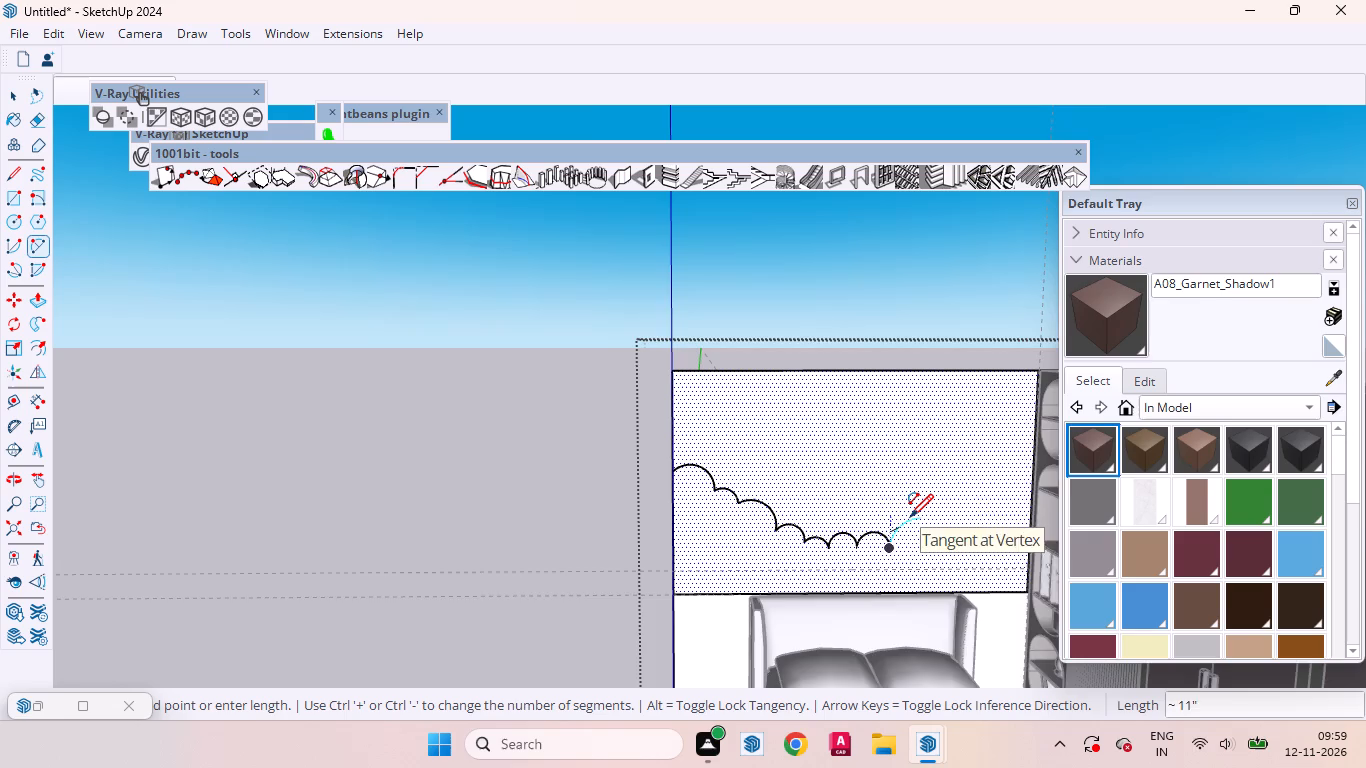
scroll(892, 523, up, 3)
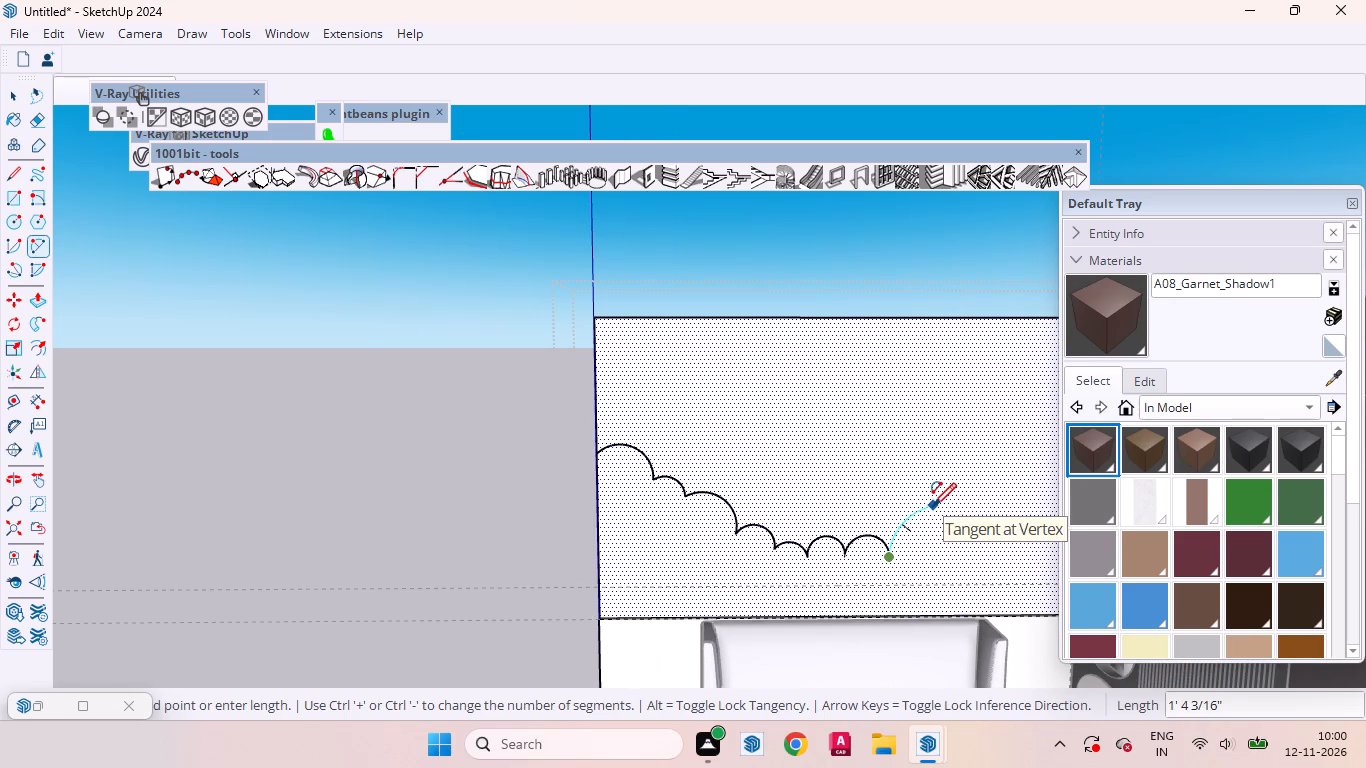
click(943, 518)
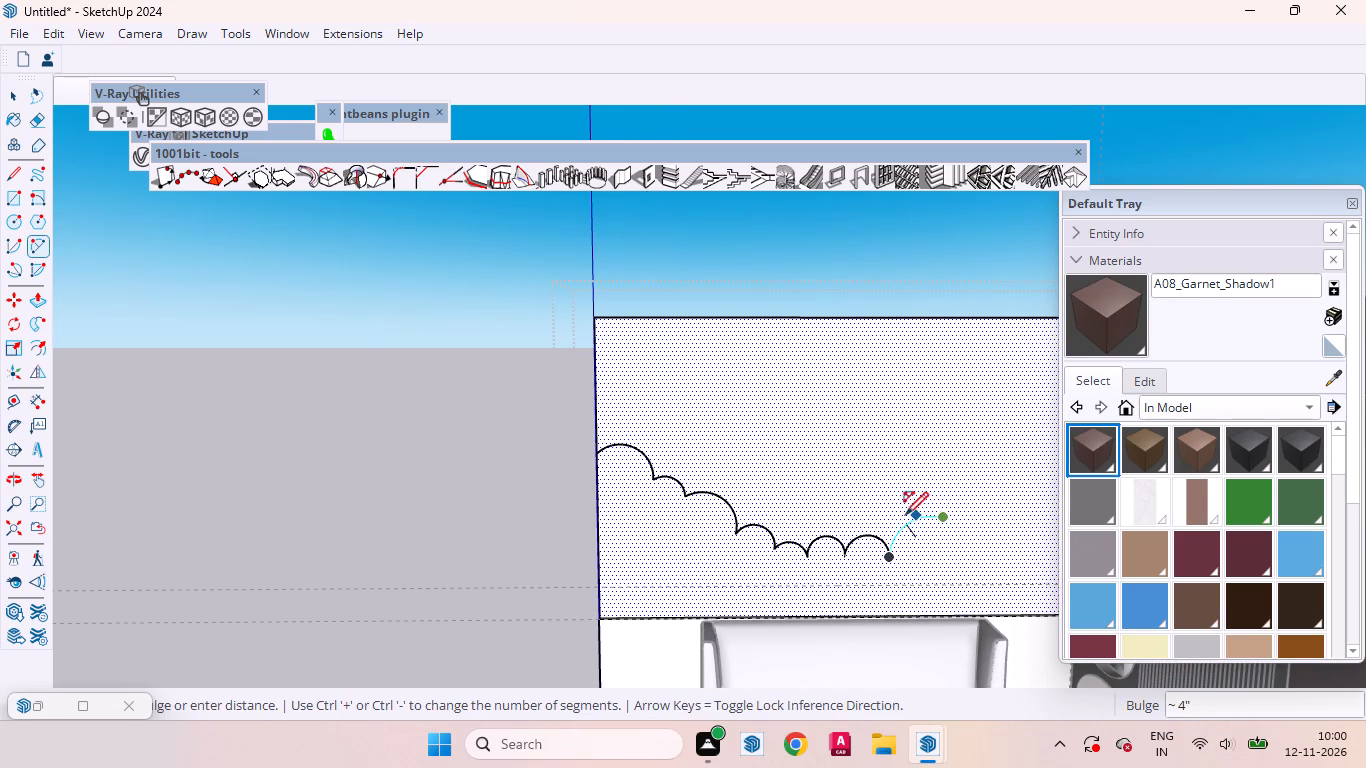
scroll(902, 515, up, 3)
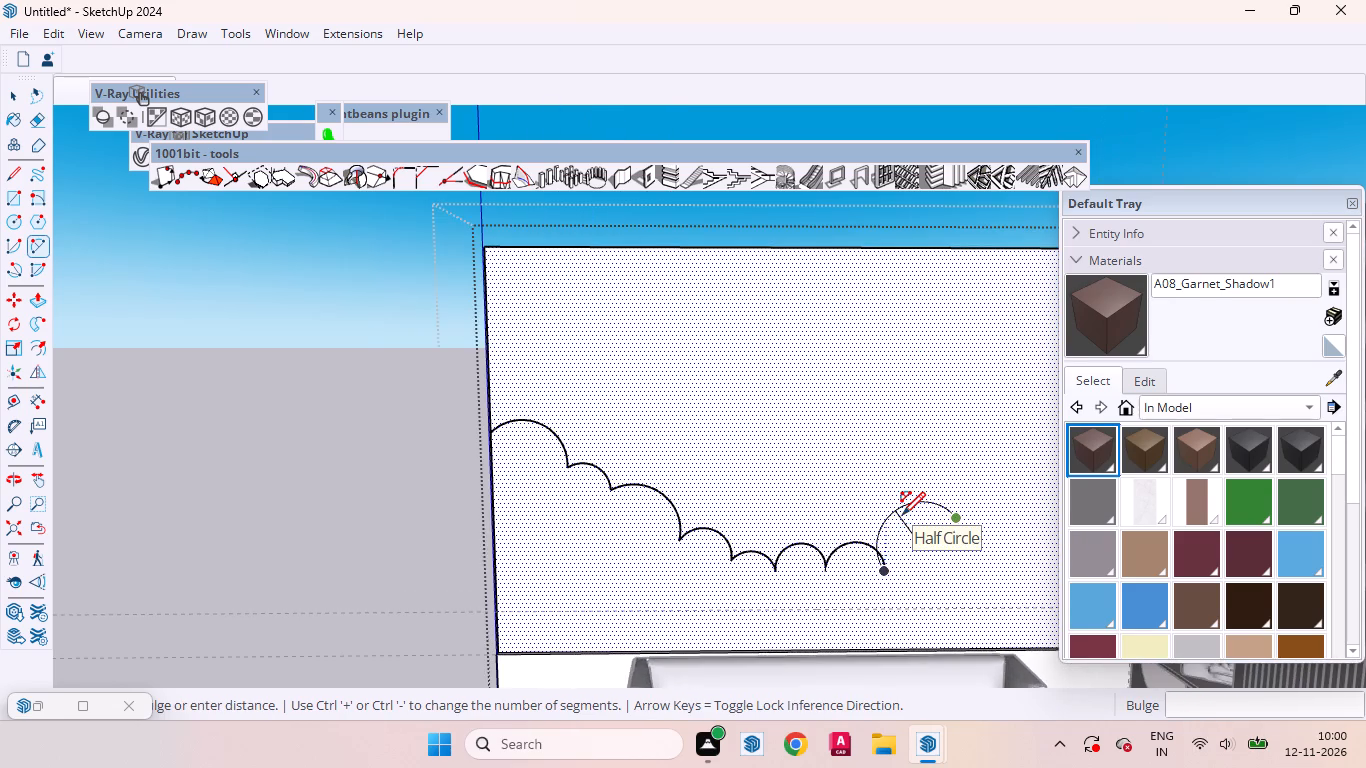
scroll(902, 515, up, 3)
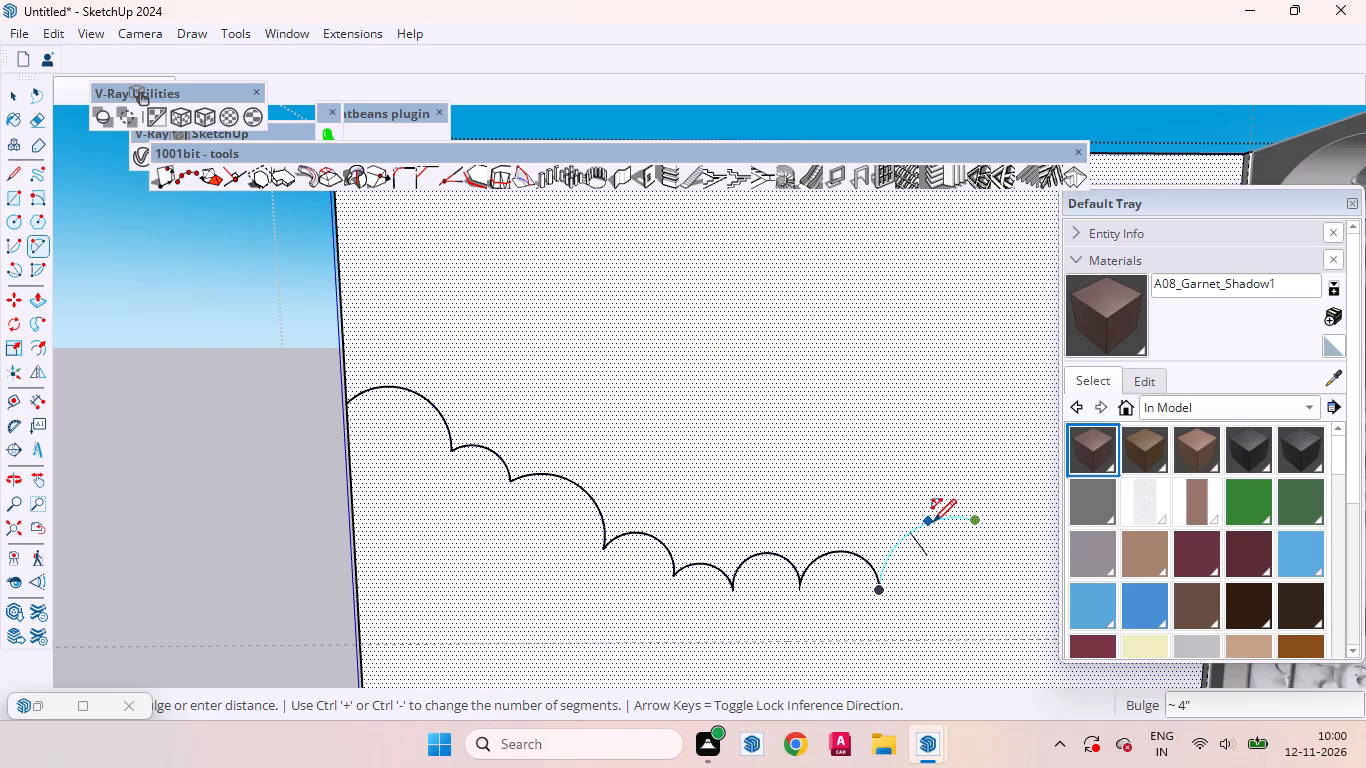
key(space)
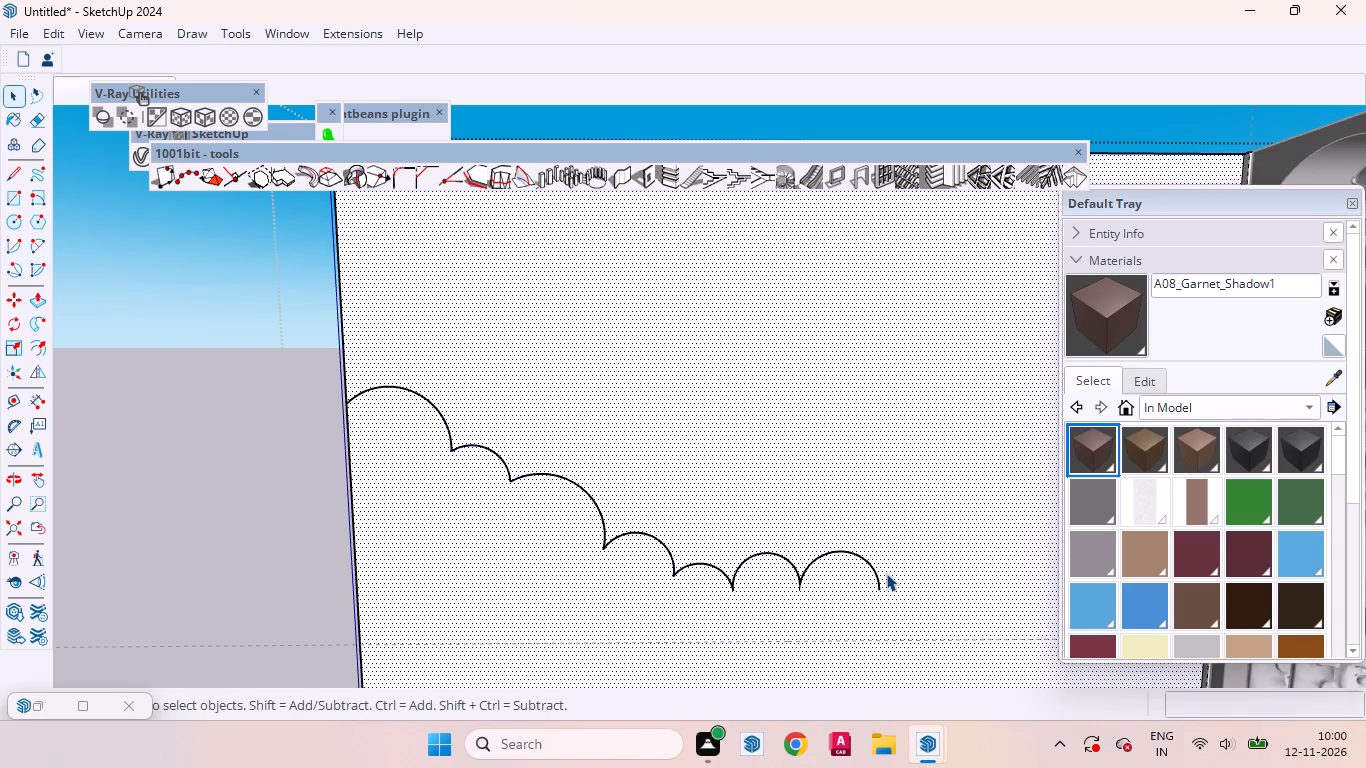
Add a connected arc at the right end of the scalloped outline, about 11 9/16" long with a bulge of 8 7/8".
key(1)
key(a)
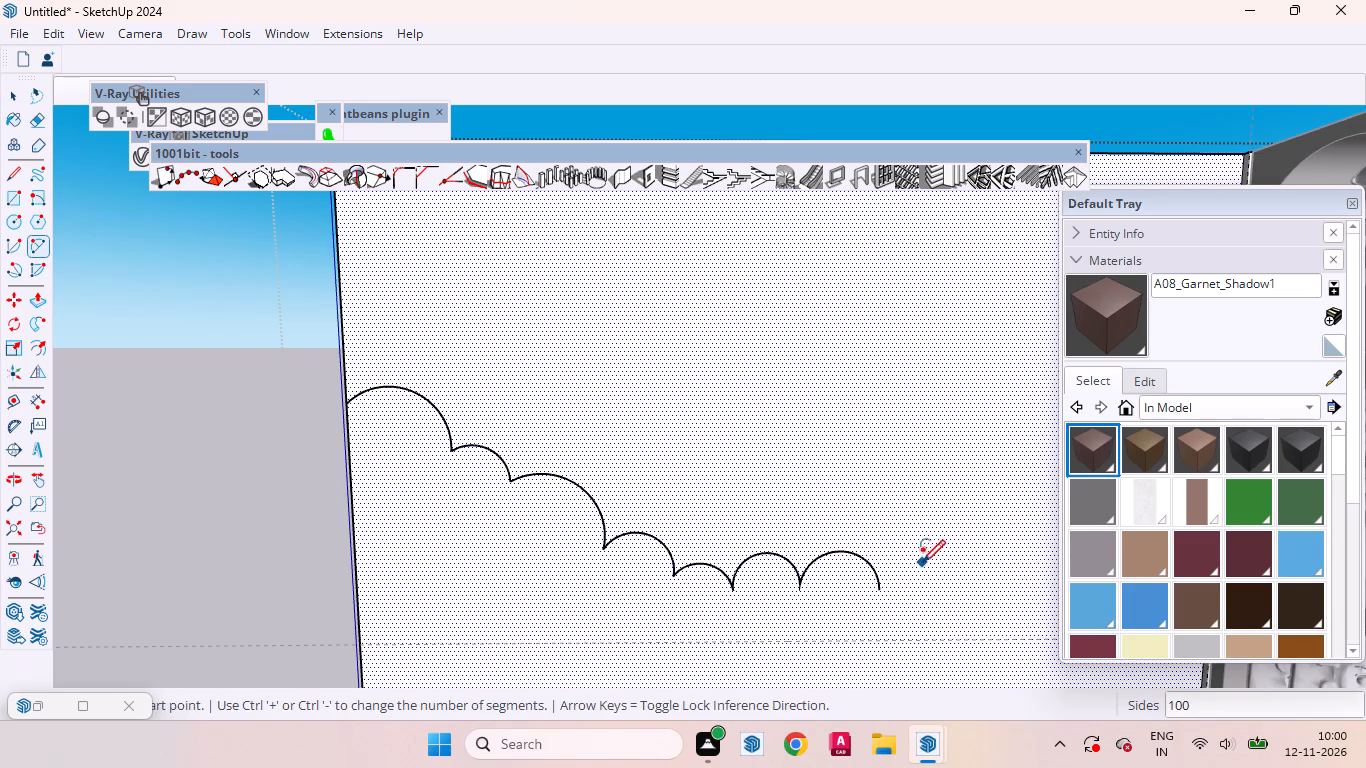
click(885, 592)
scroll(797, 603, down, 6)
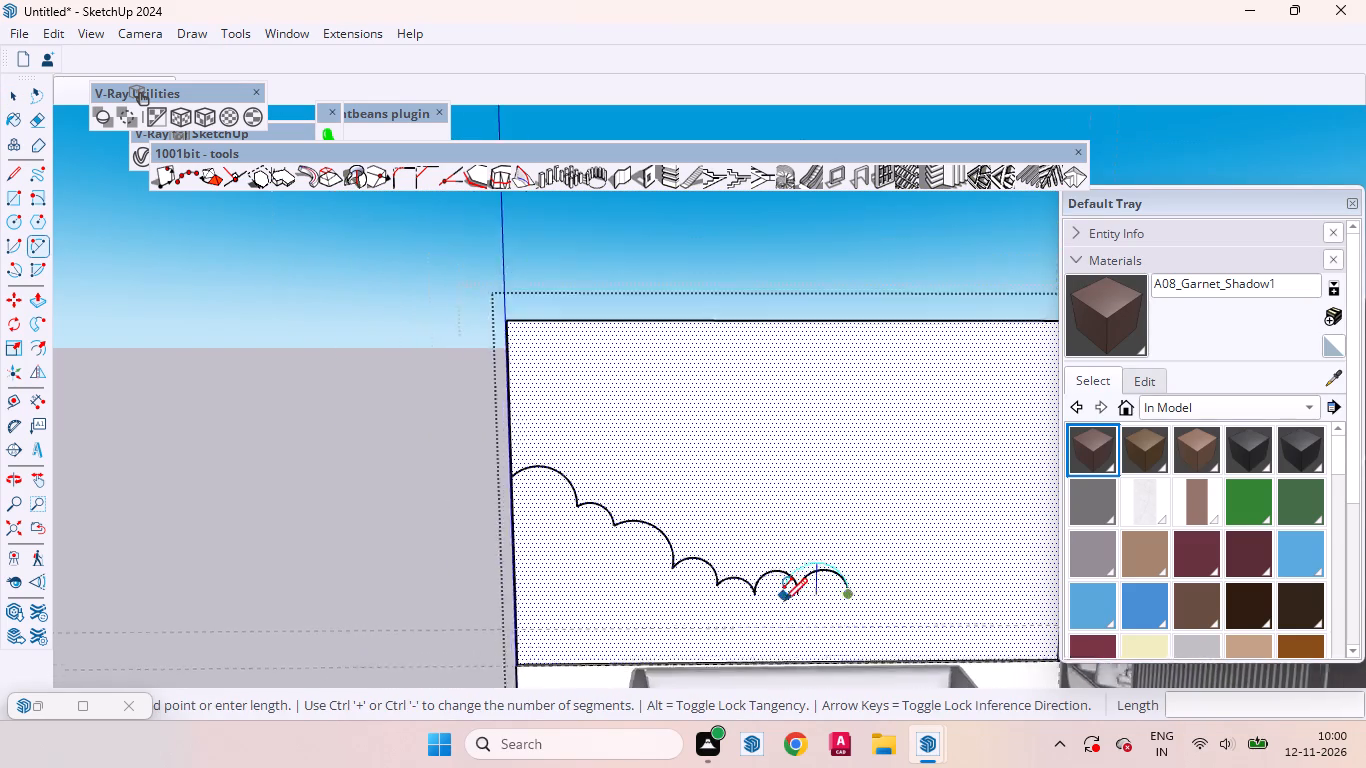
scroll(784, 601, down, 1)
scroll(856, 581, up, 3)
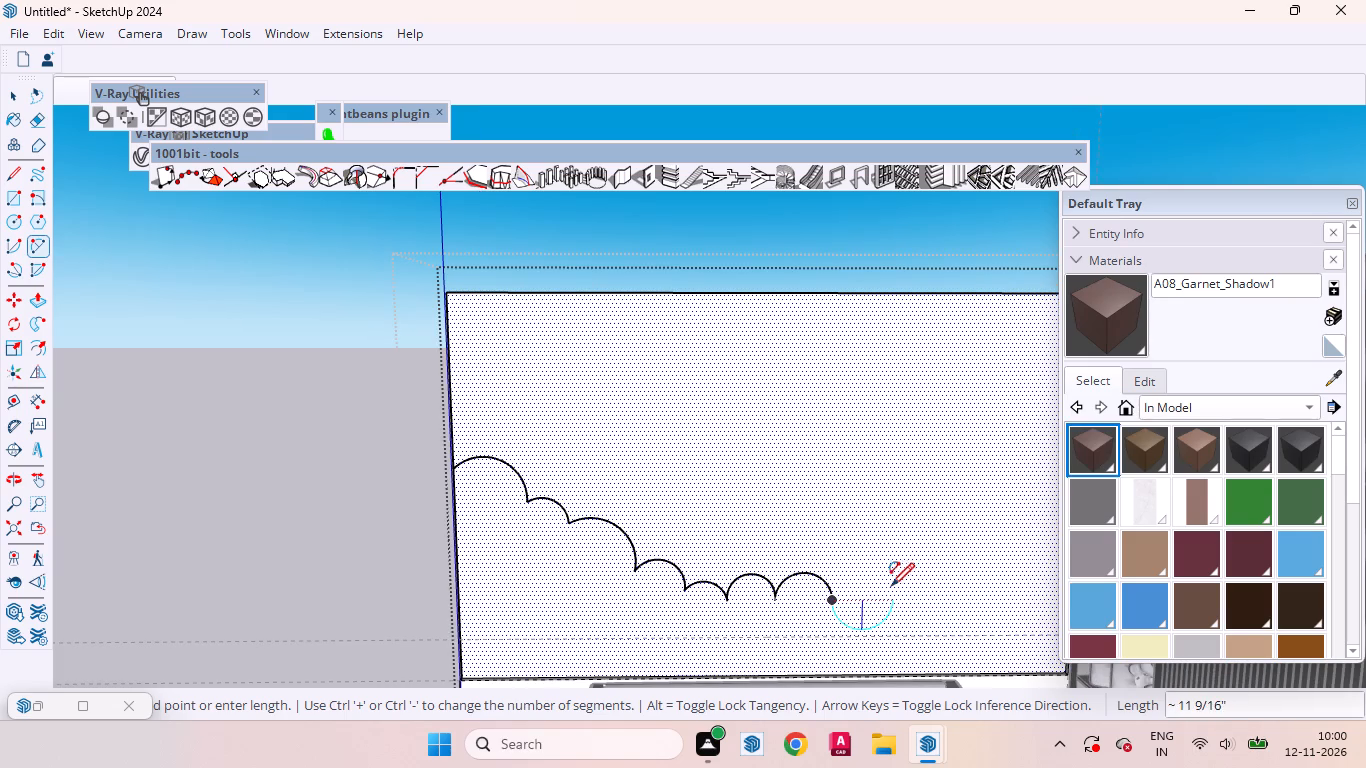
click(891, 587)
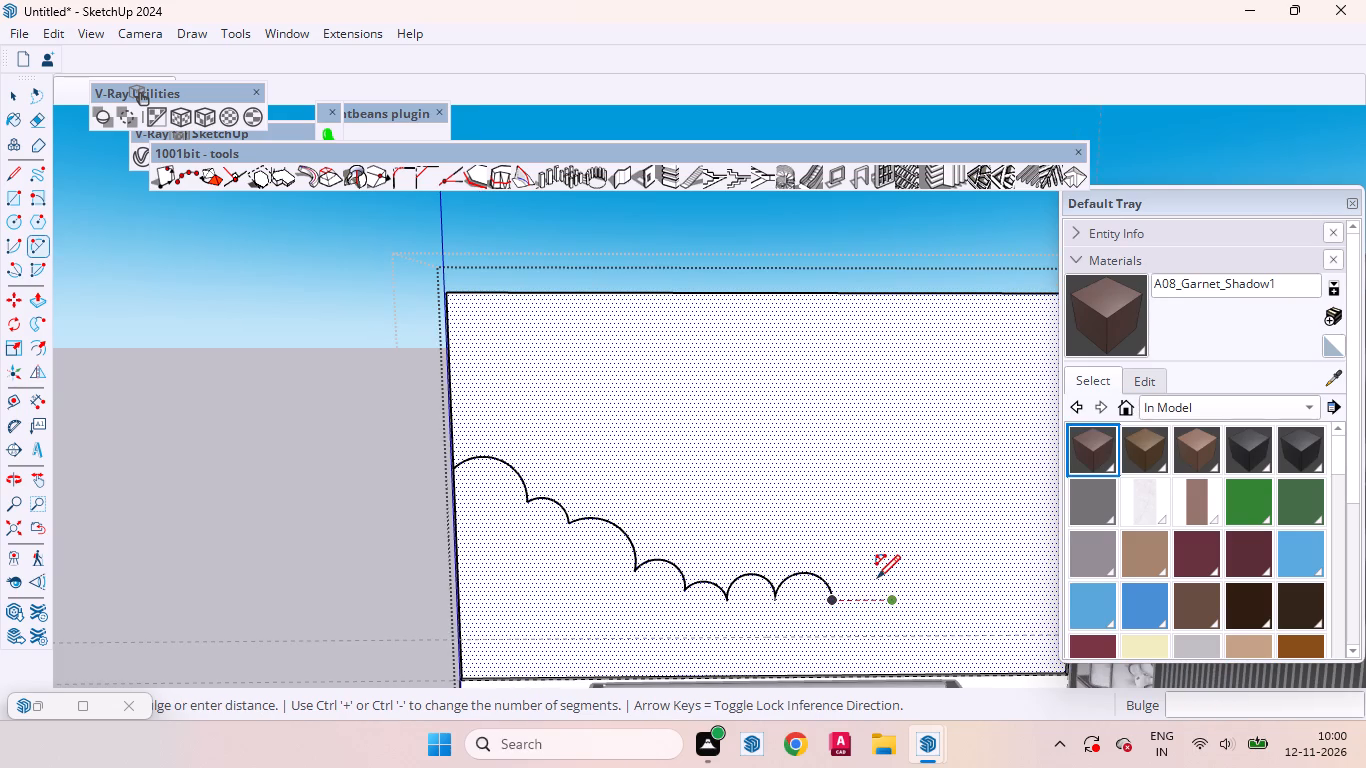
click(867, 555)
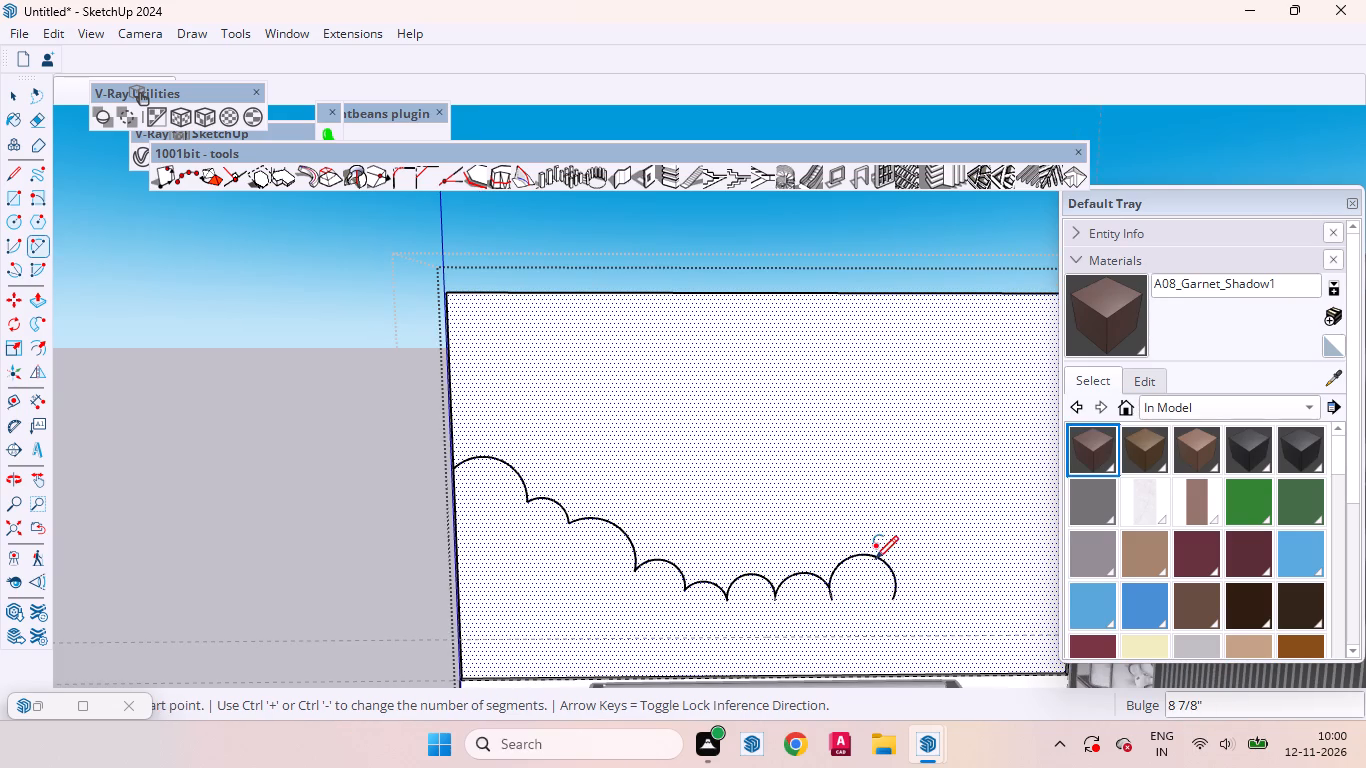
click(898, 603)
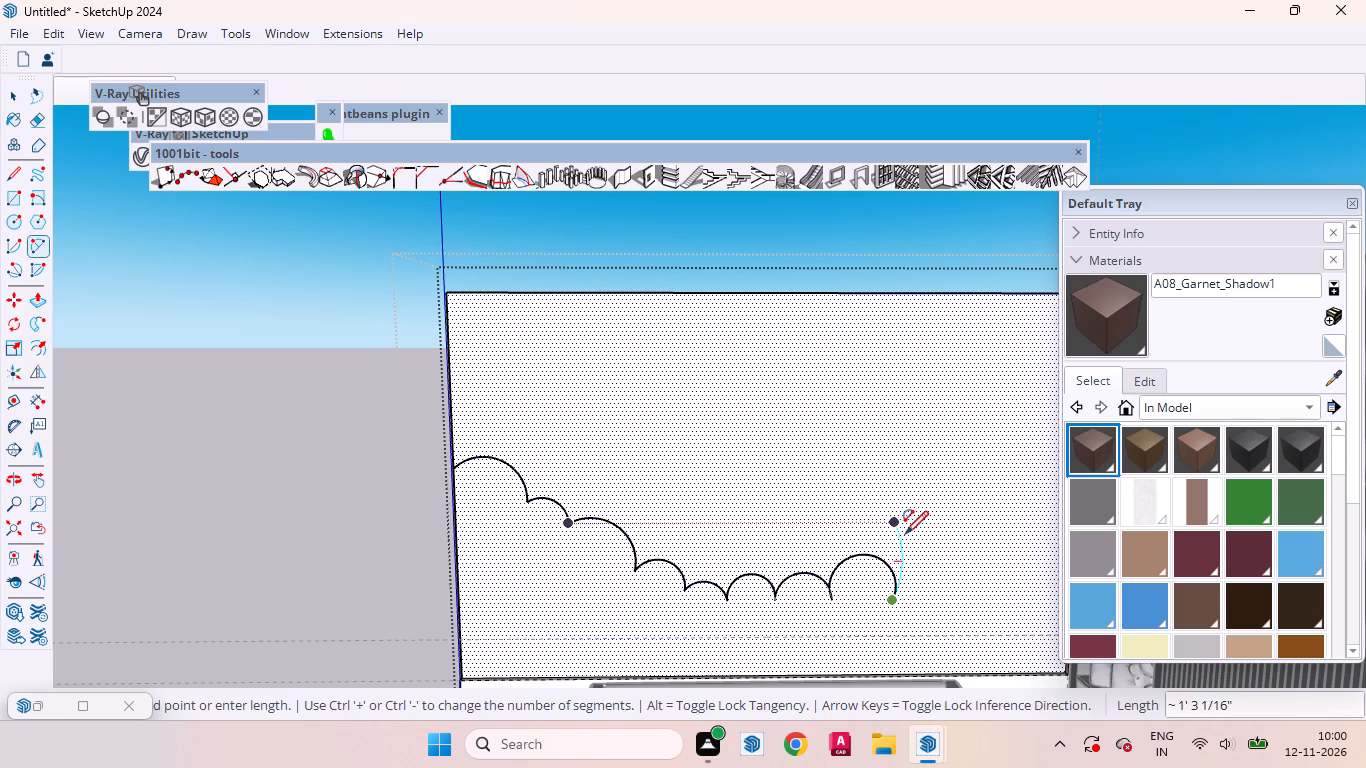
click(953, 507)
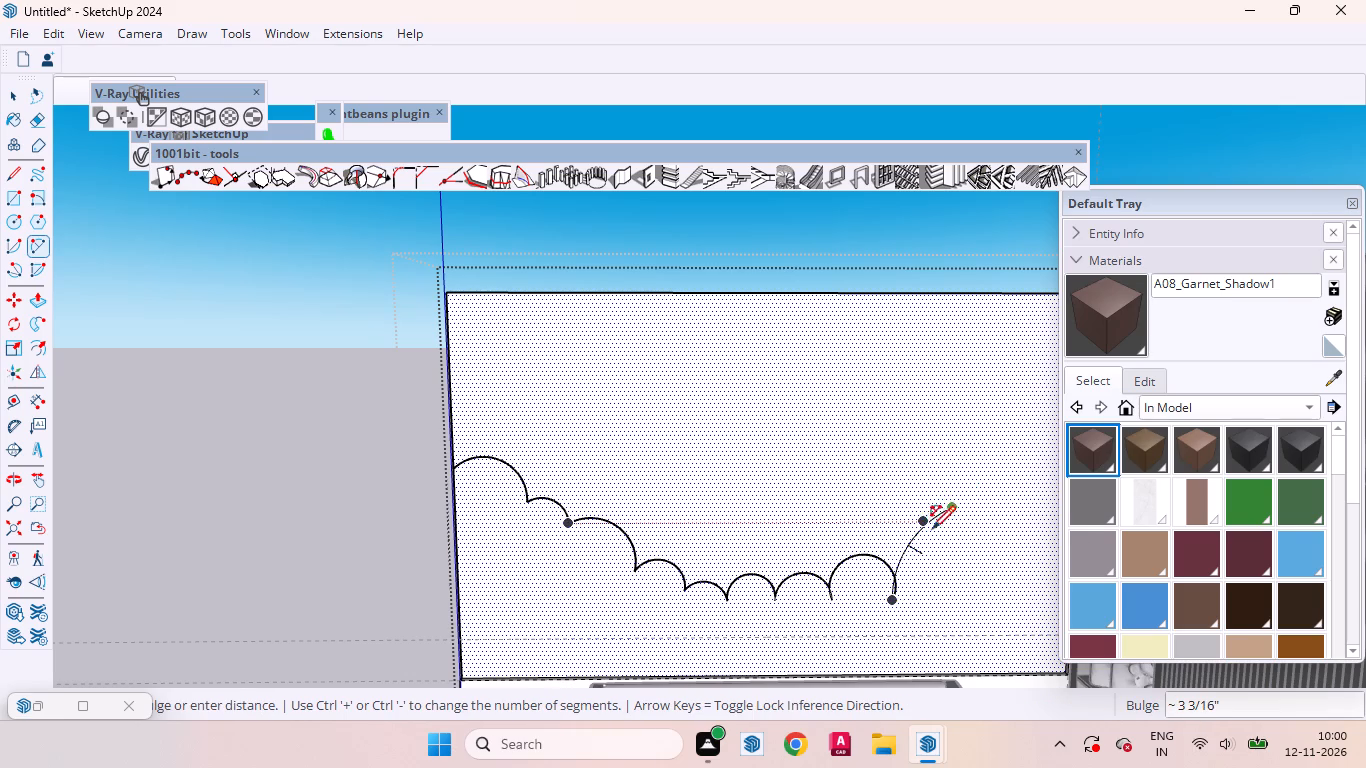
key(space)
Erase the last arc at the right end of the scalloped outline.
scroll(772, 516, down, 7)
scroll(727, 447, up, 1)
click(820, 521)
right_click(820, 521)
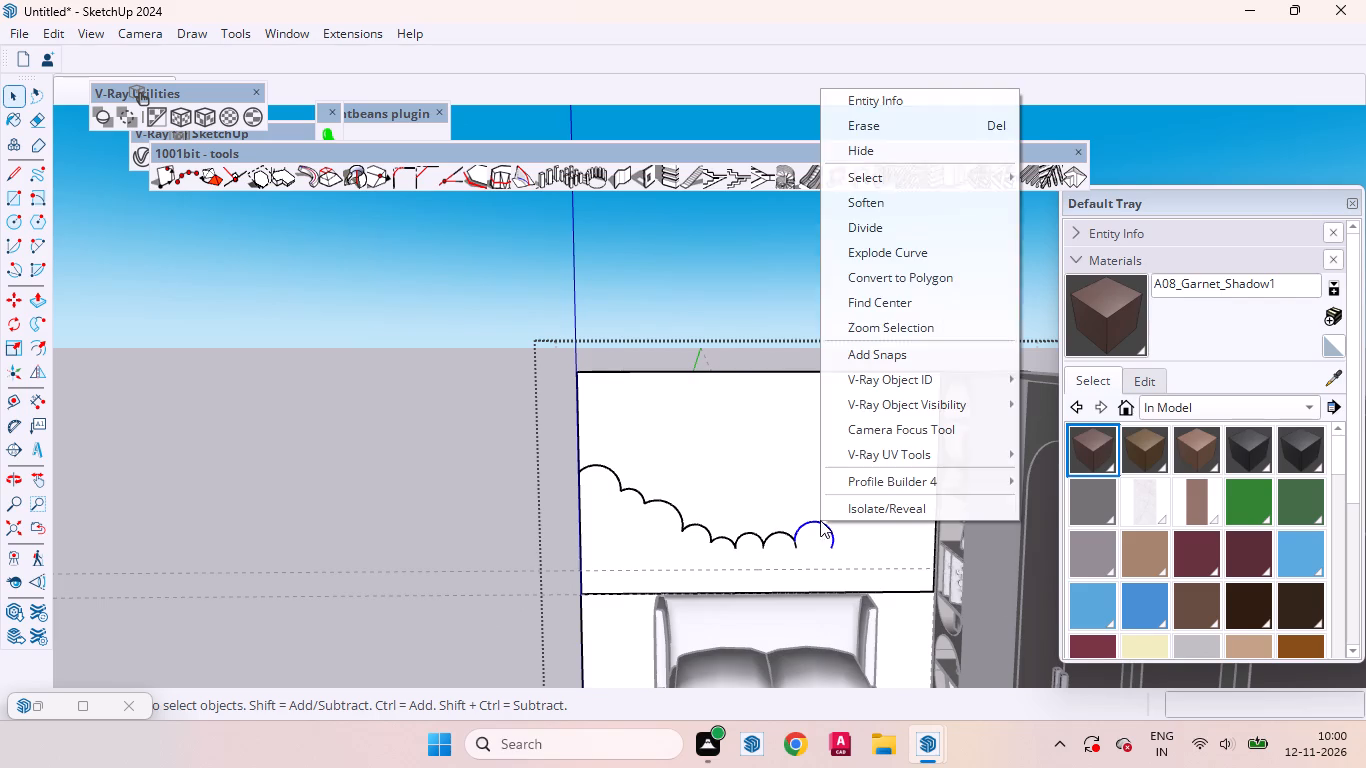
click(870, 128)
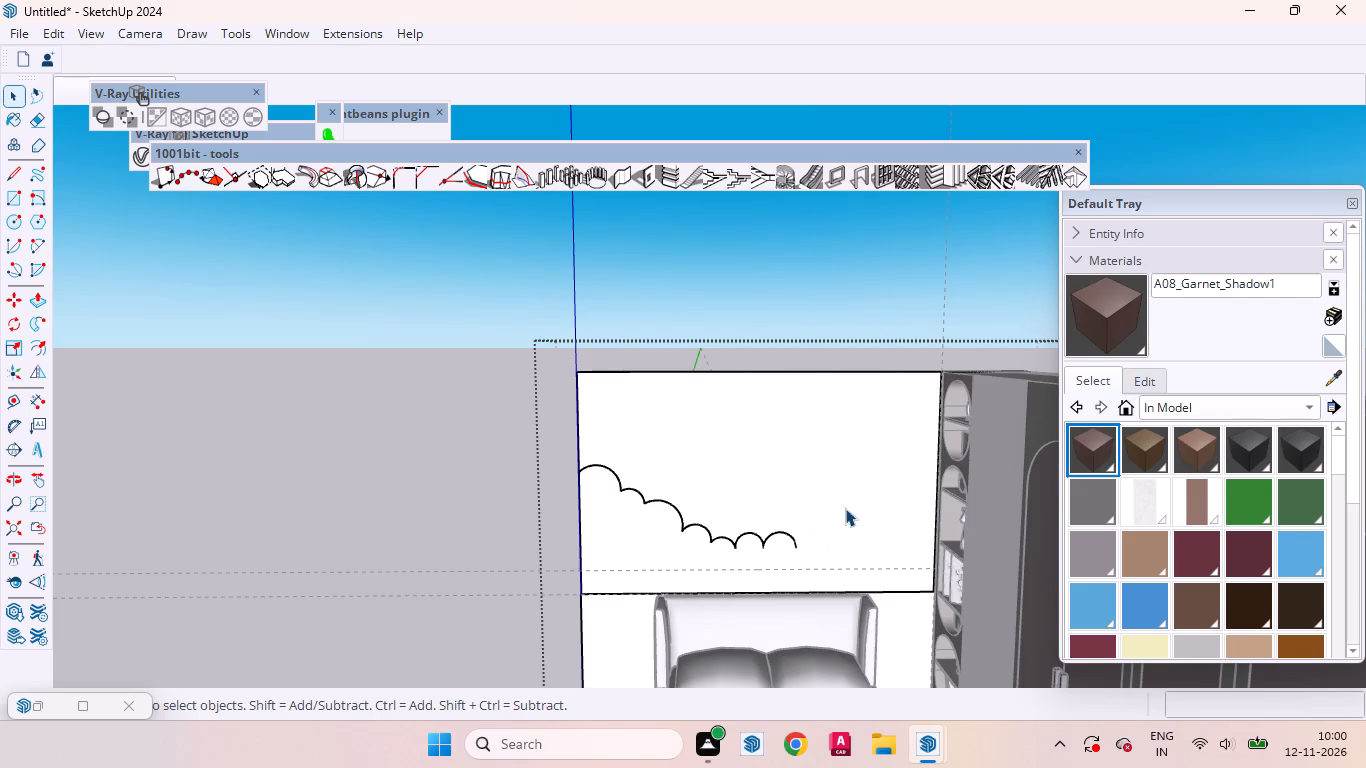
Extend the scallops toward the wardrobe with two connected arcs, the first bulging about 1' 2 9/16" and the second about 8 5/8".
click(845, 508)
scroll(530, 508, down, 4)
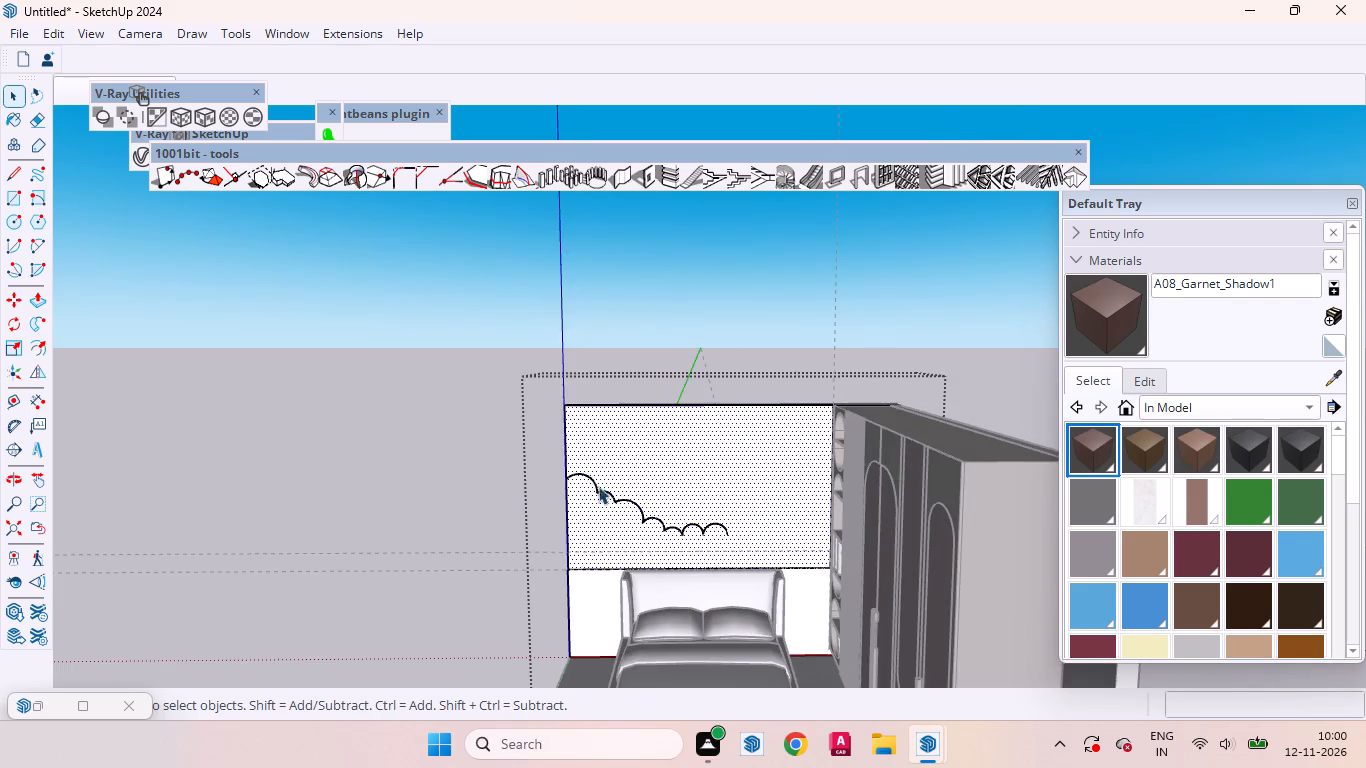
middle_drag(600, 545, 676, 557)
scroll(626, 528, up, 4)
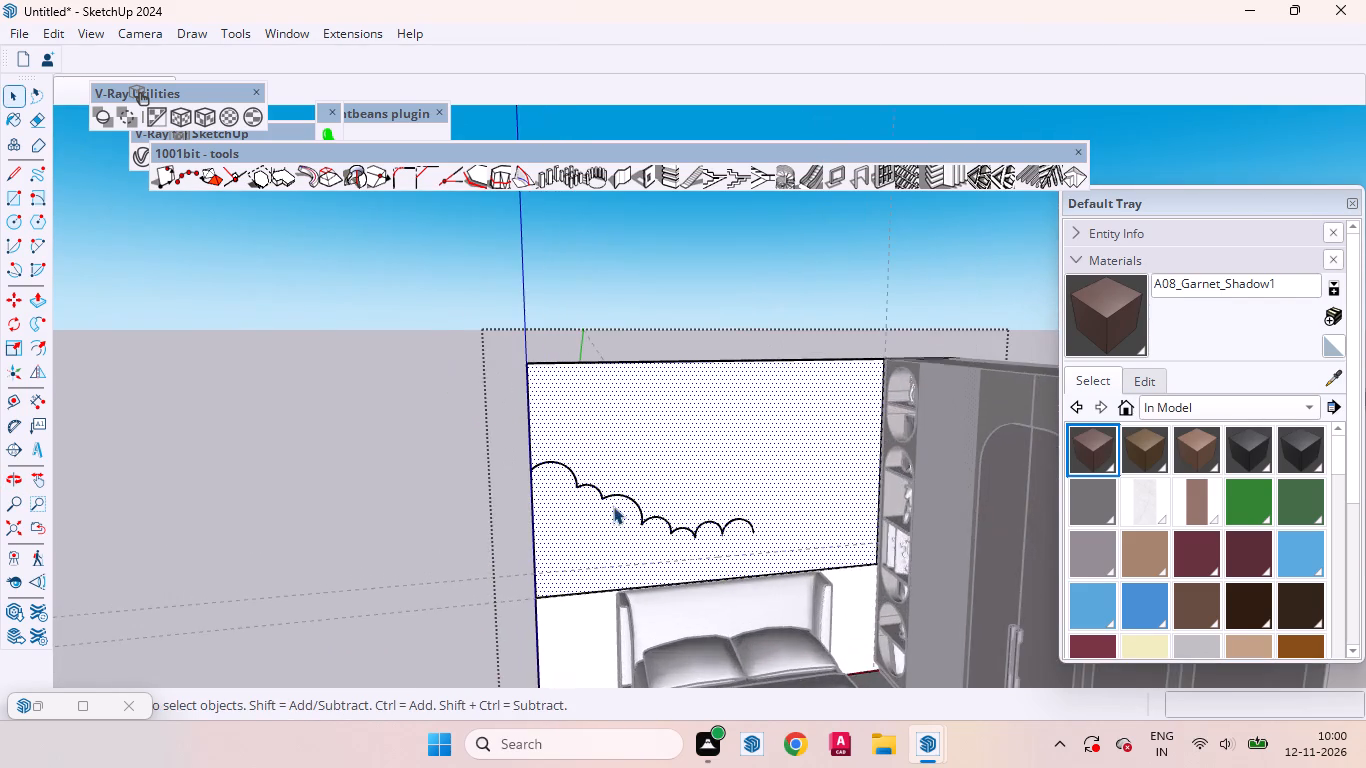
scroll(613, 506, up, 2)
scroll(567, 480, down, 3)
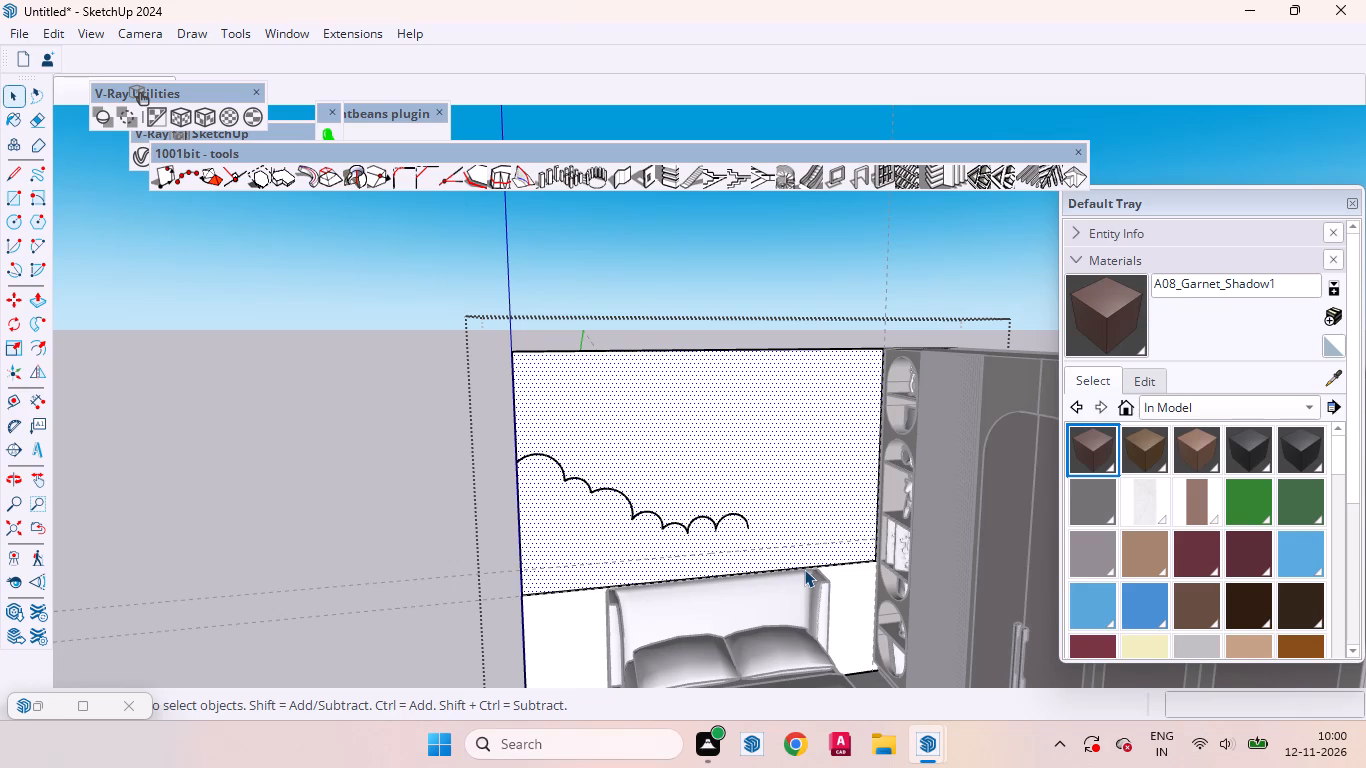
key(a)
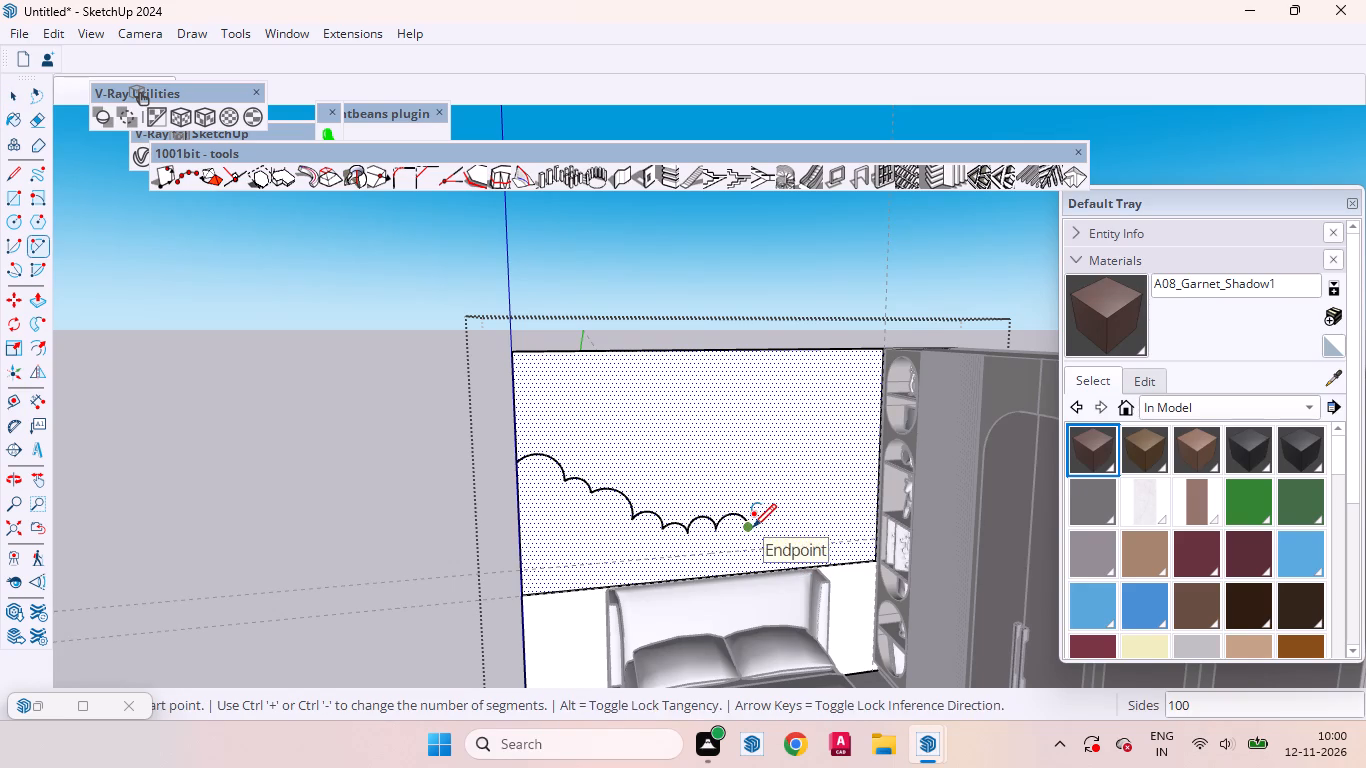
click(753, 527)
click(795, 521)
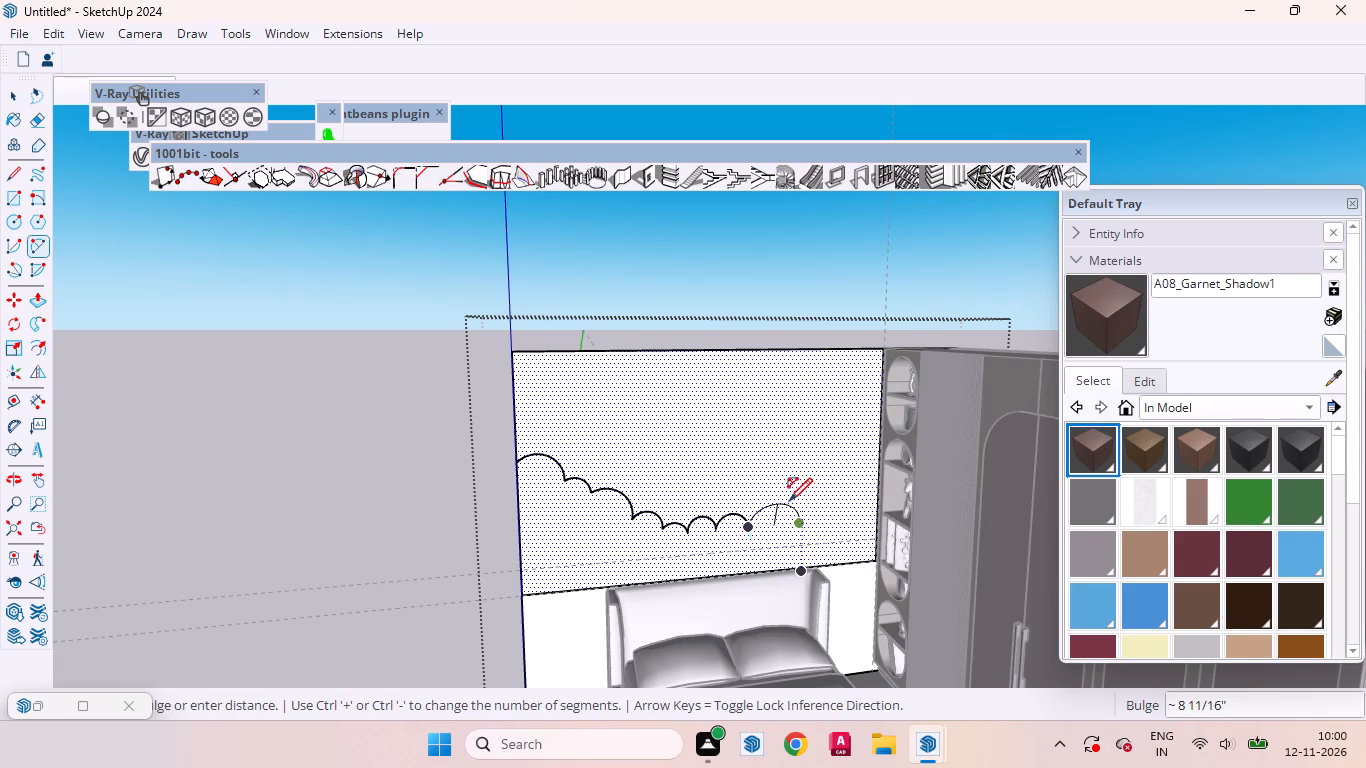
click(779, 493)
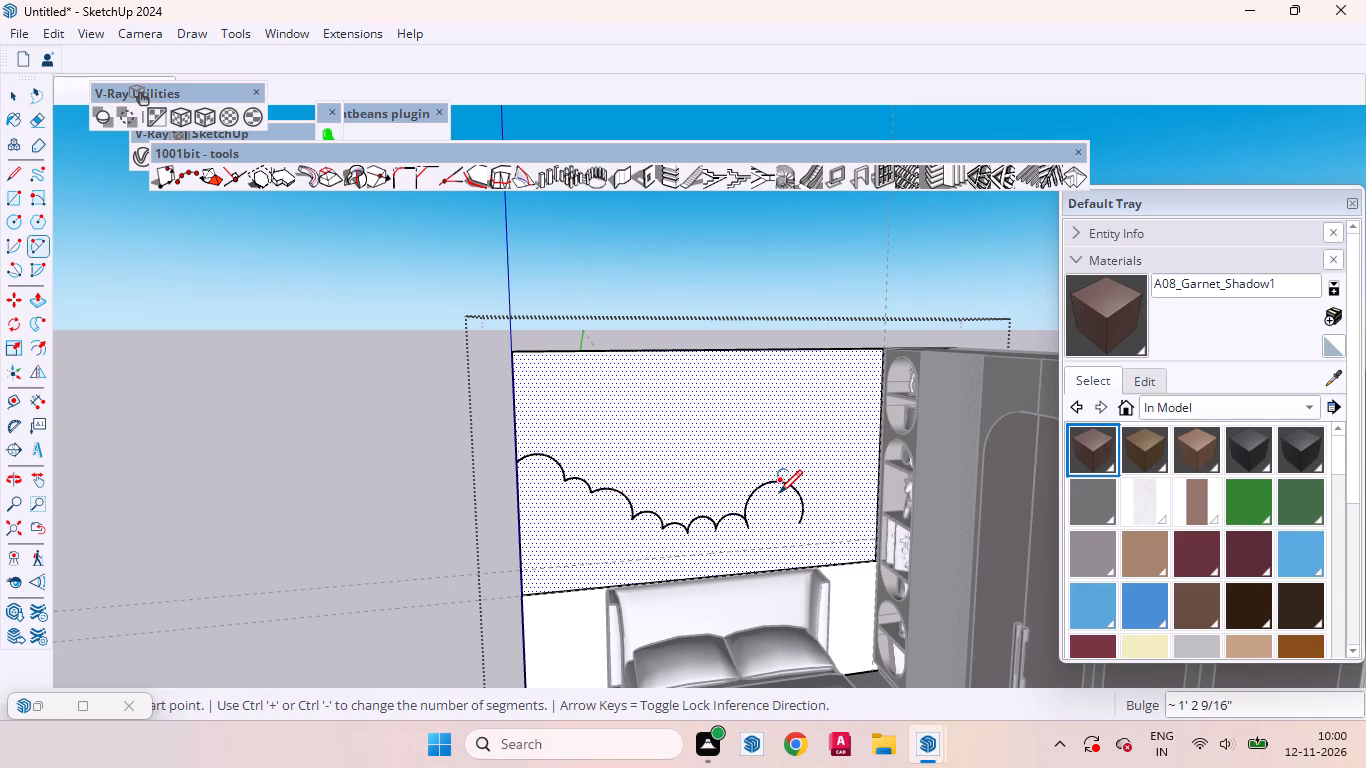
click(803, 525)
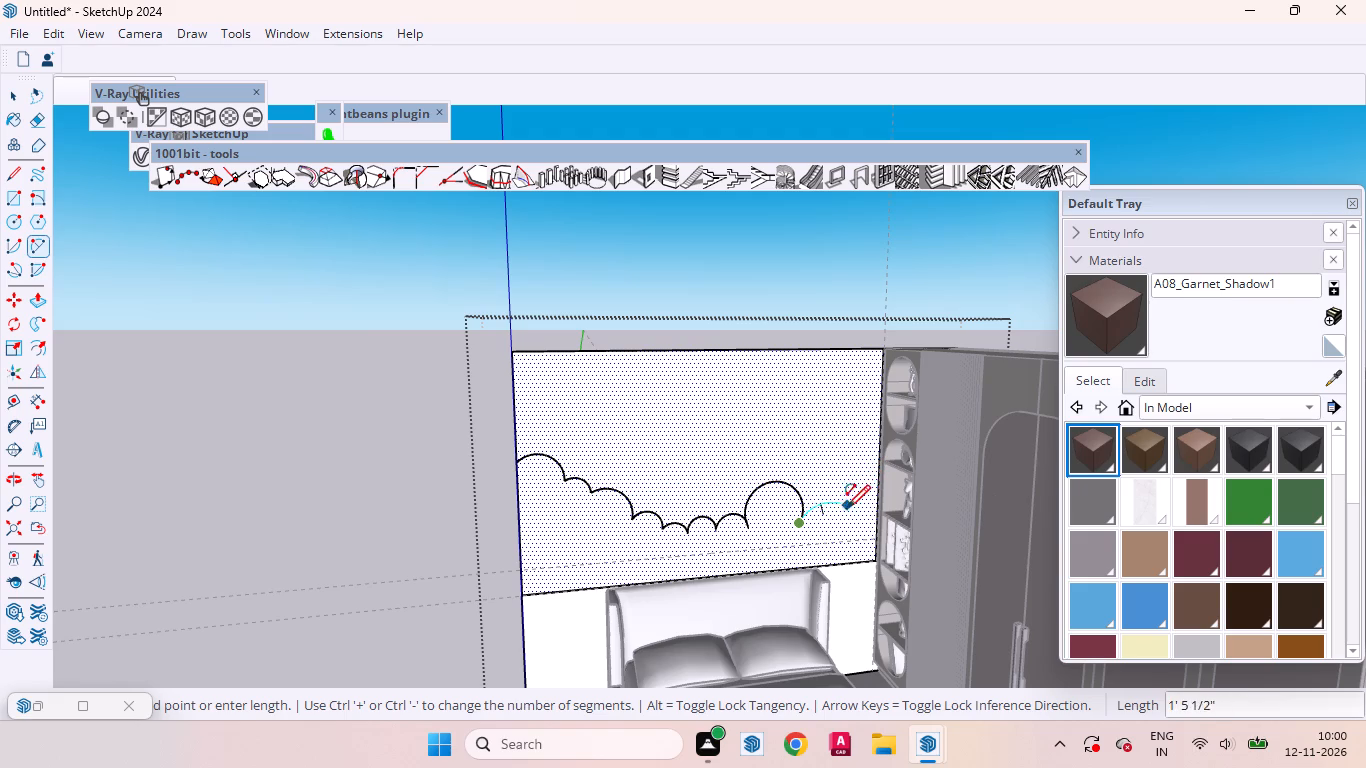
click(847, 515)
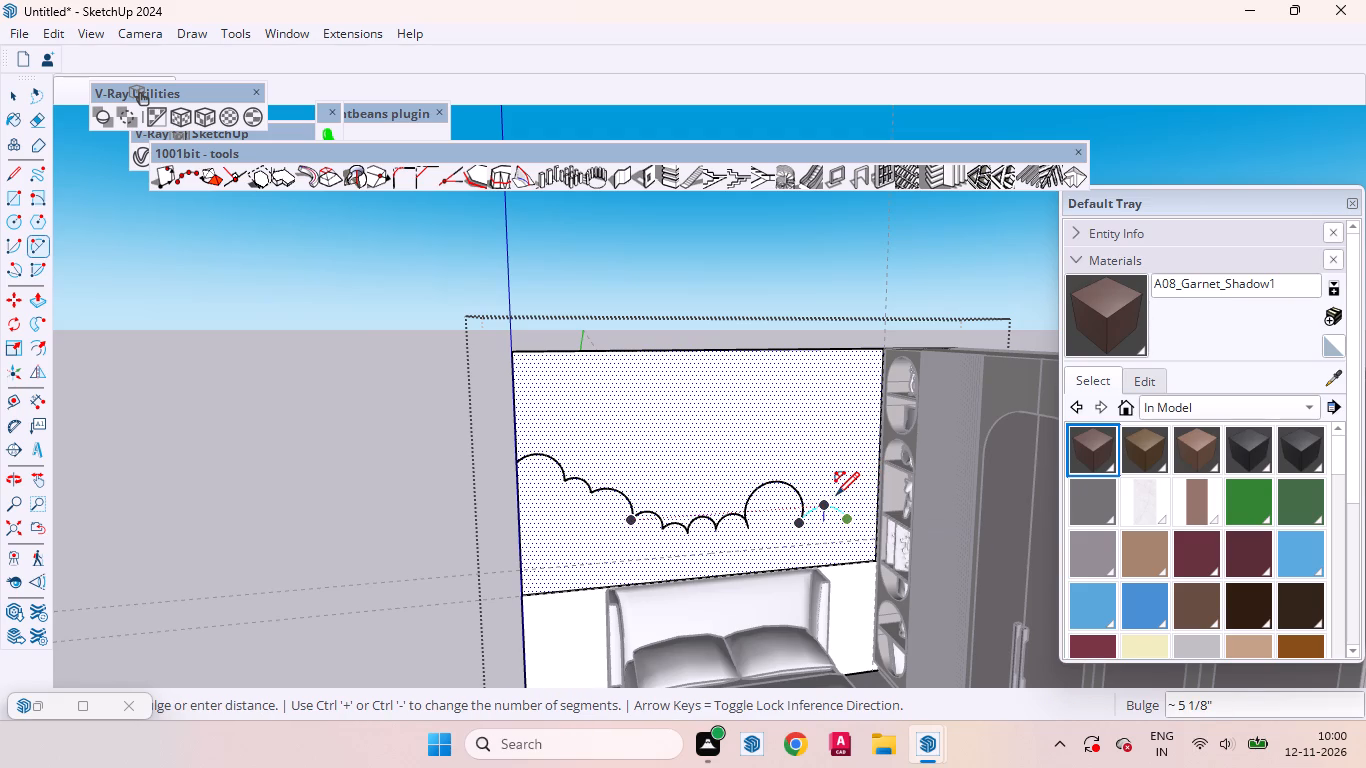
click(836, 493)
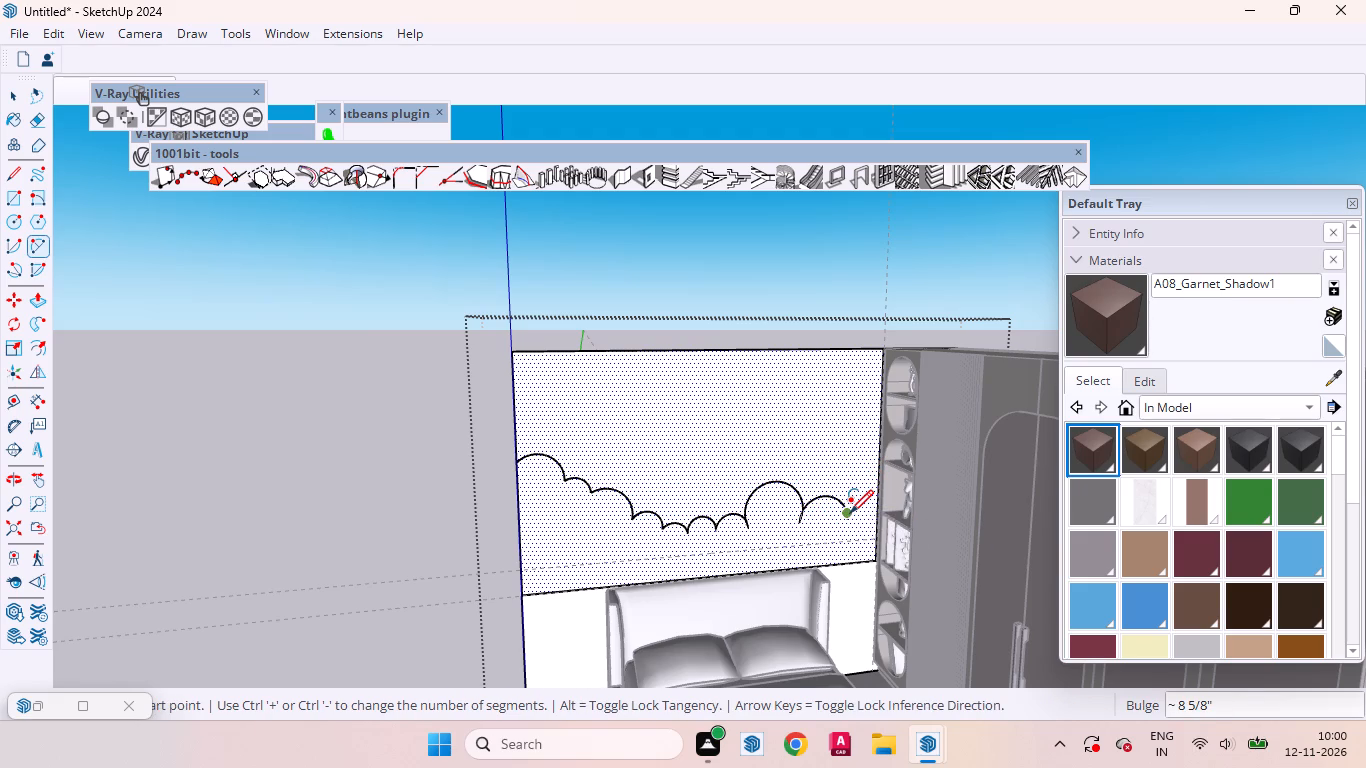
Close the outline at the wall face's right edge with two arcs, about 9 5/8" long with 2 7/8" bulge and one bulging 1 15/16".
scroll(867, 522, up, 5)
middle_drag(844, 532, 762, 521)
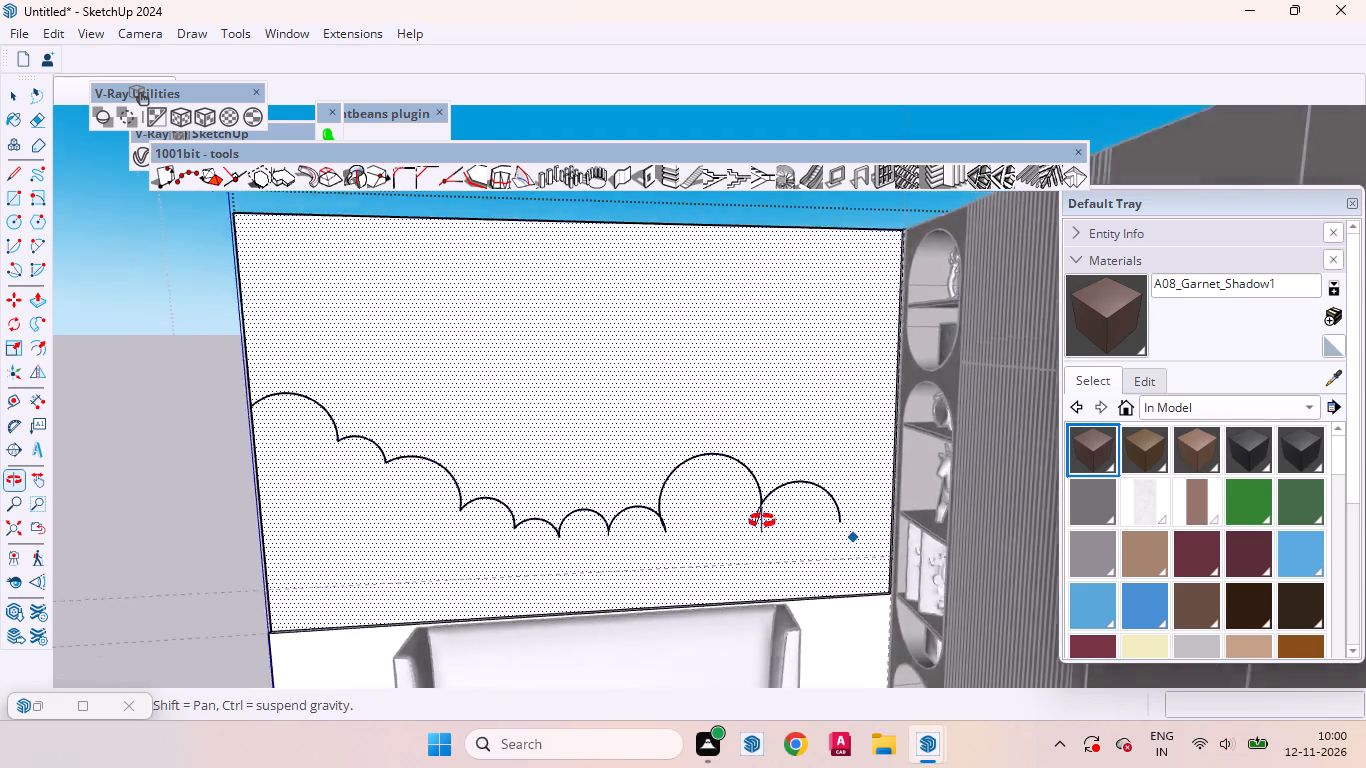
middle_drag(762, 521, 720, 516)
scroll(841, 534, up, 4)
click(854, 534)
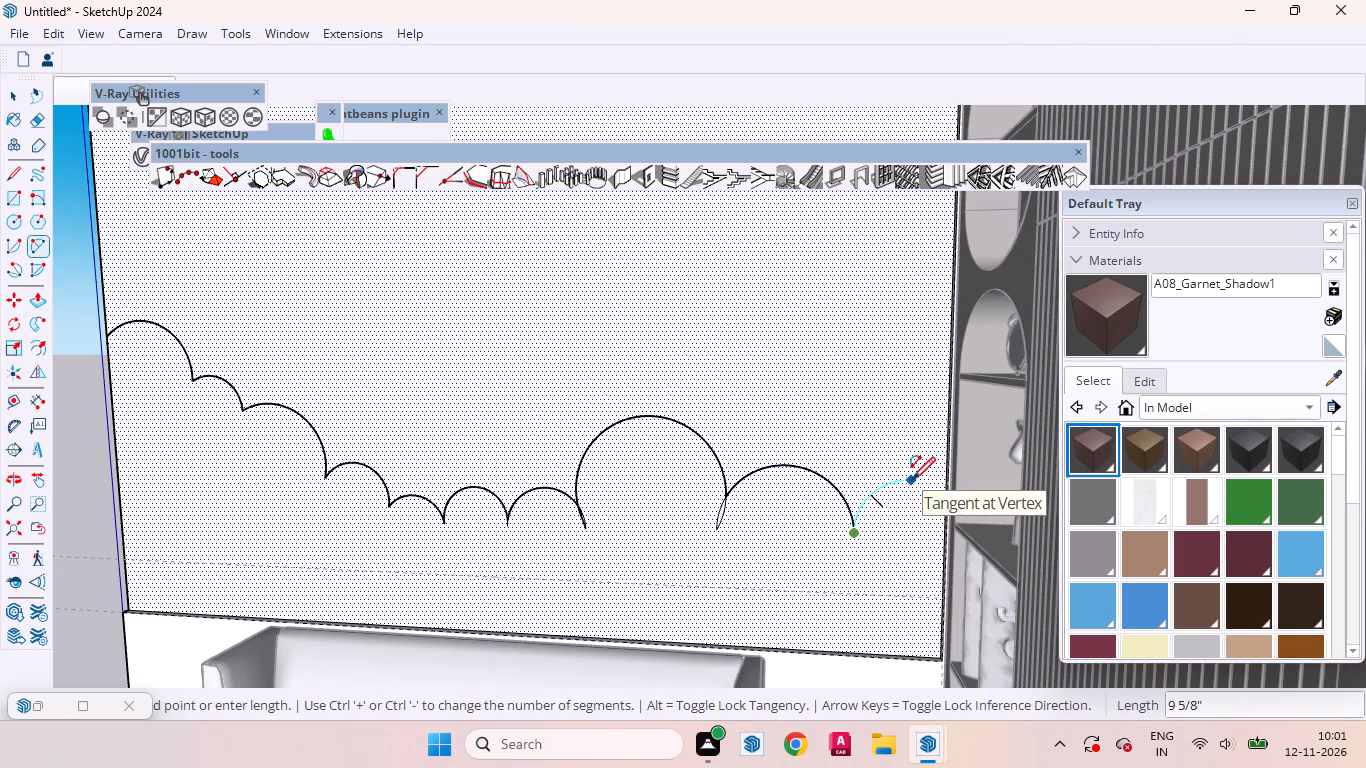
click(912, 480)
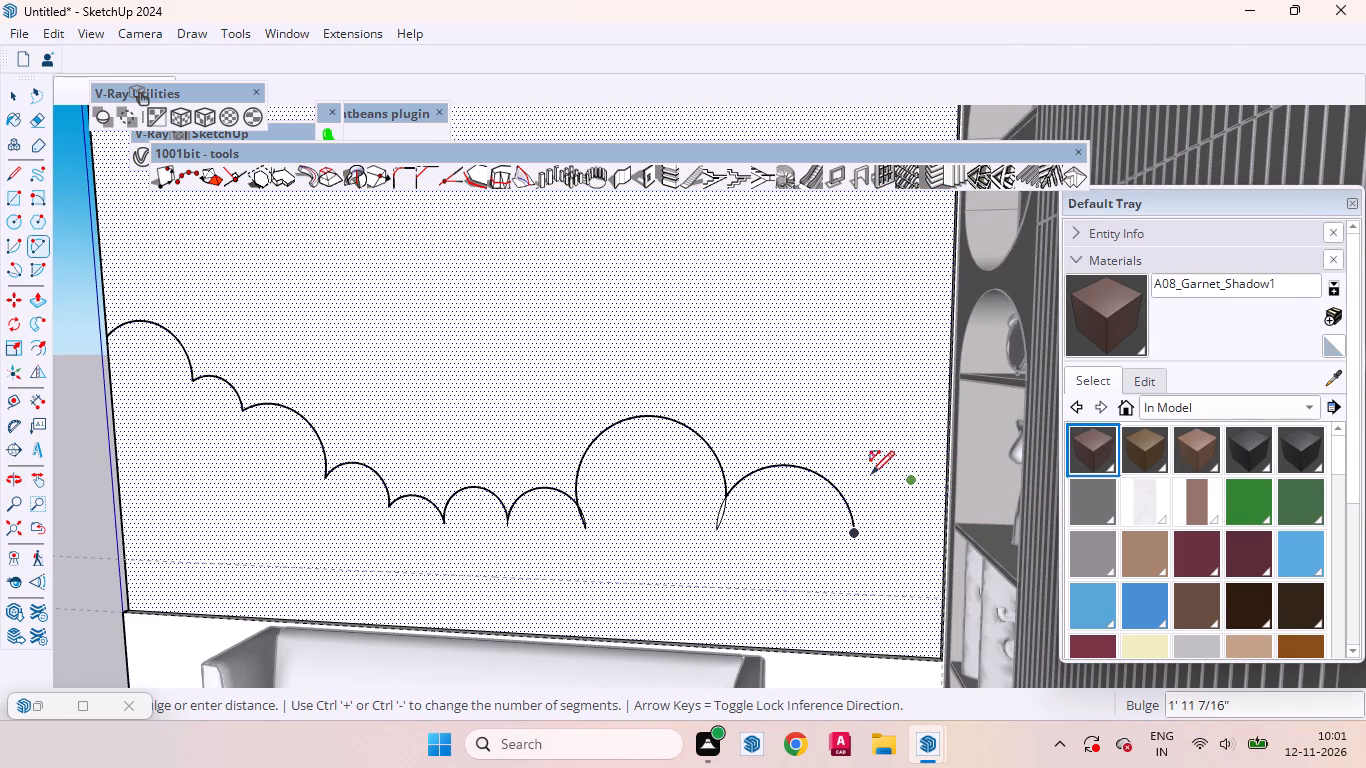
scroll(855, 465, up, 3)
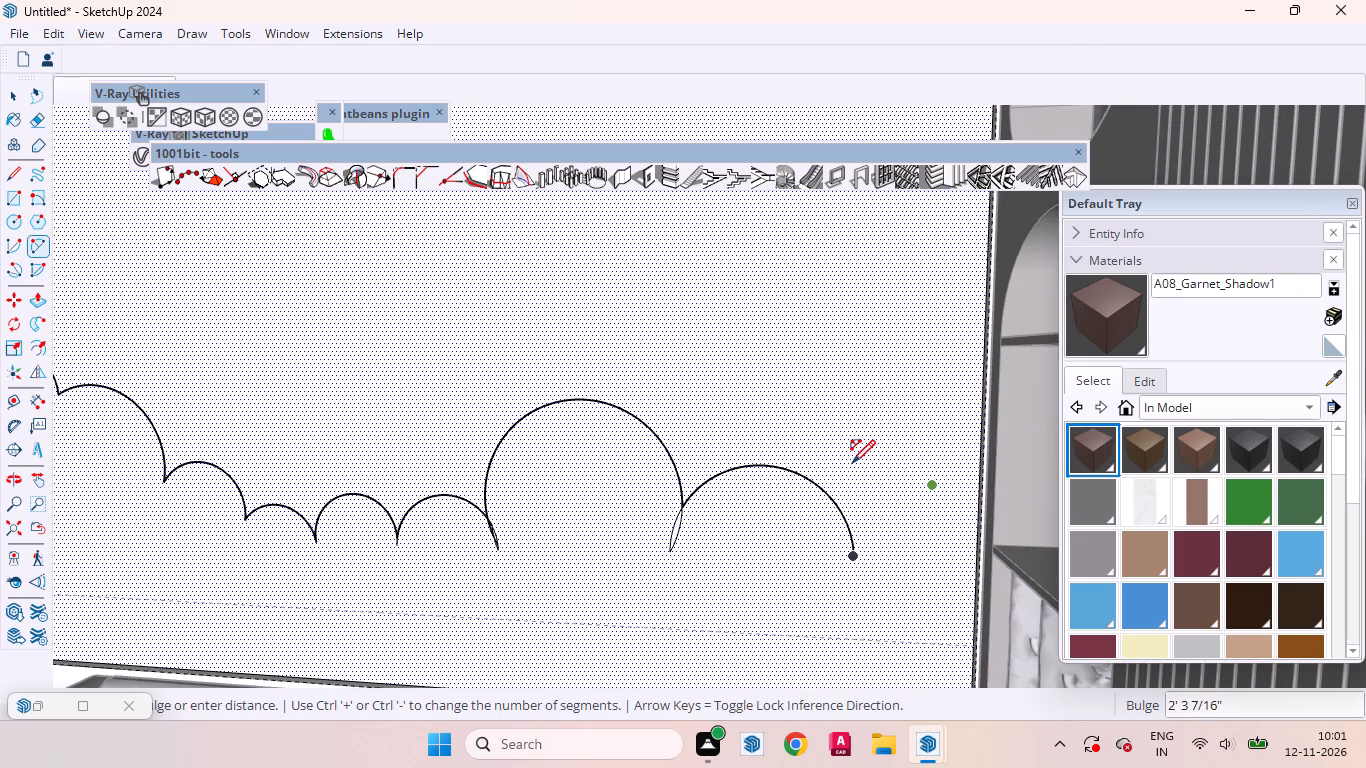
click(891, 477)
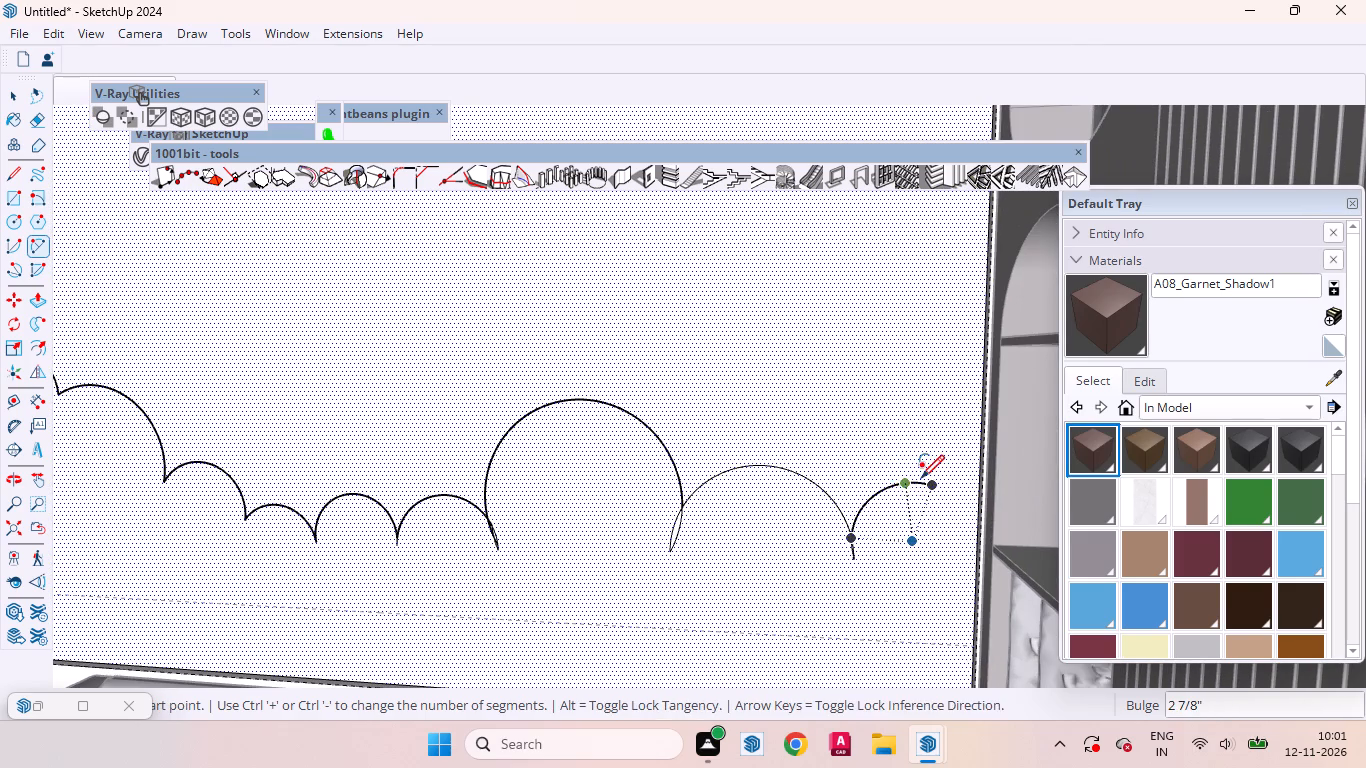
click(935, 483)
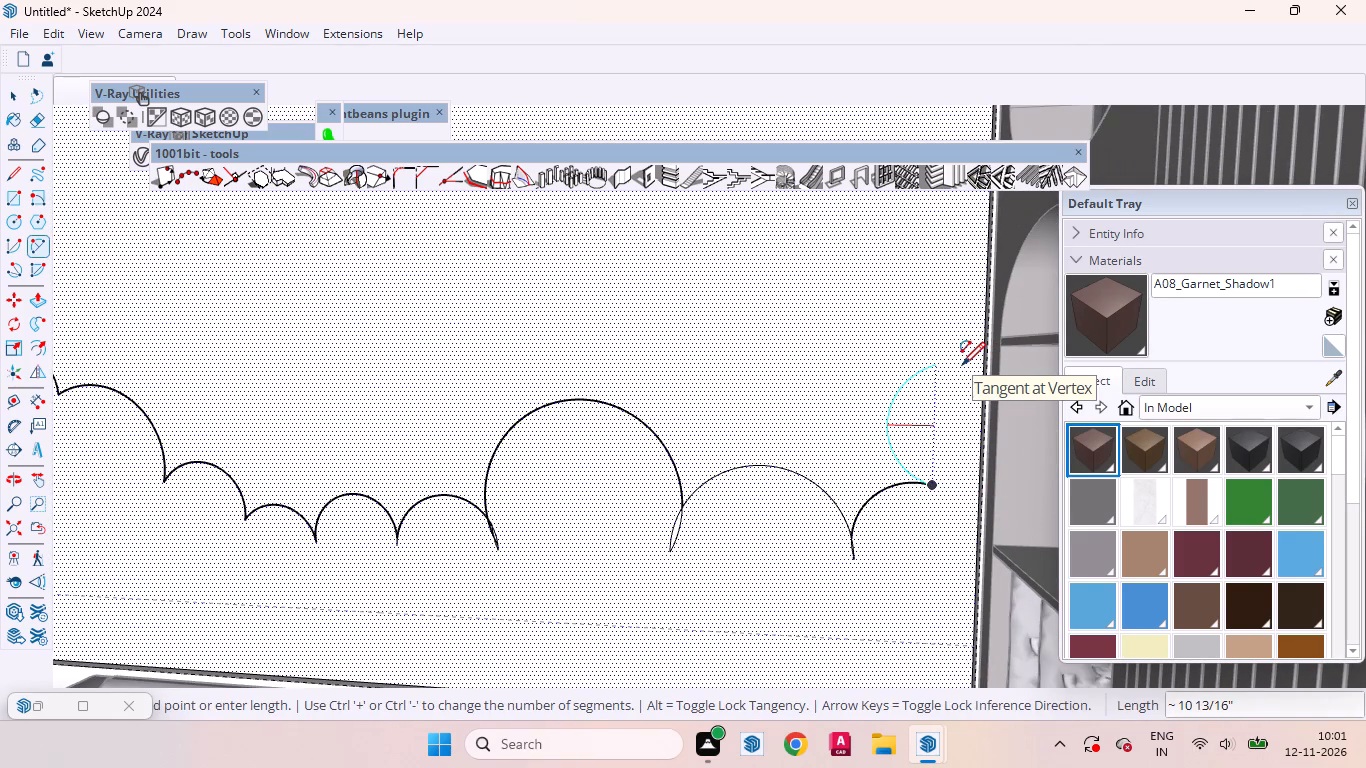
click(978, 372)
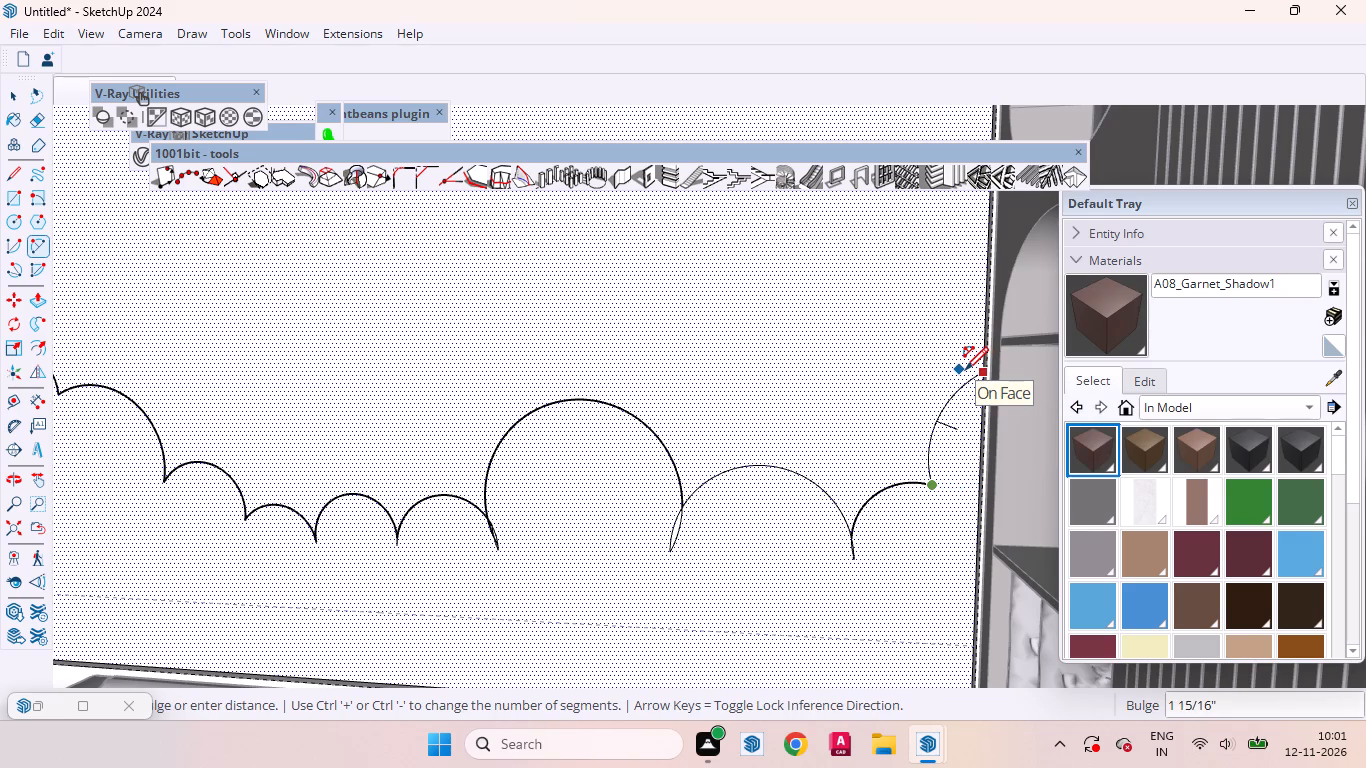
click(965, 370)
key(space)
Erase the third and second arcs from the left of the scalloped outline above the bed.
scroll(945, 494, down, 12)
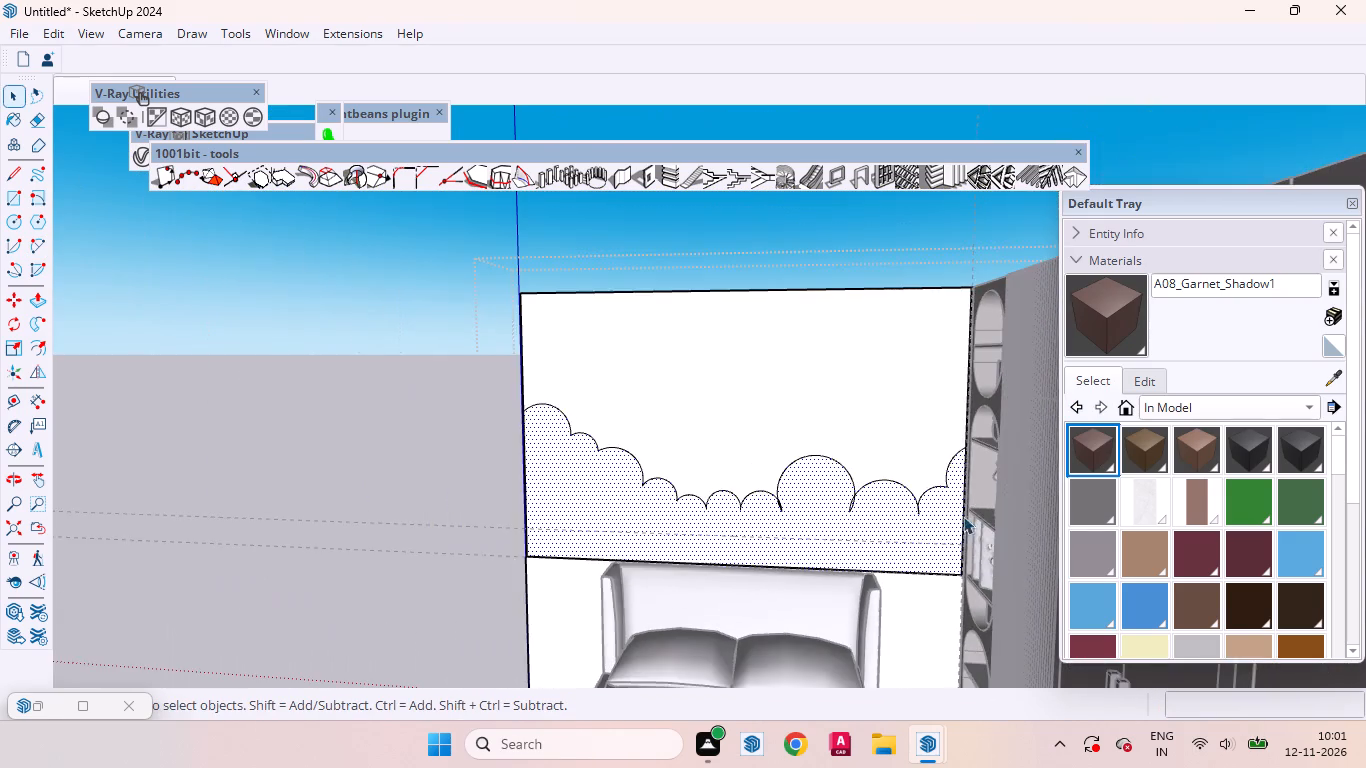
middle_drag(666, 528, 908, 520)
scroll(260, 584, down, 9)
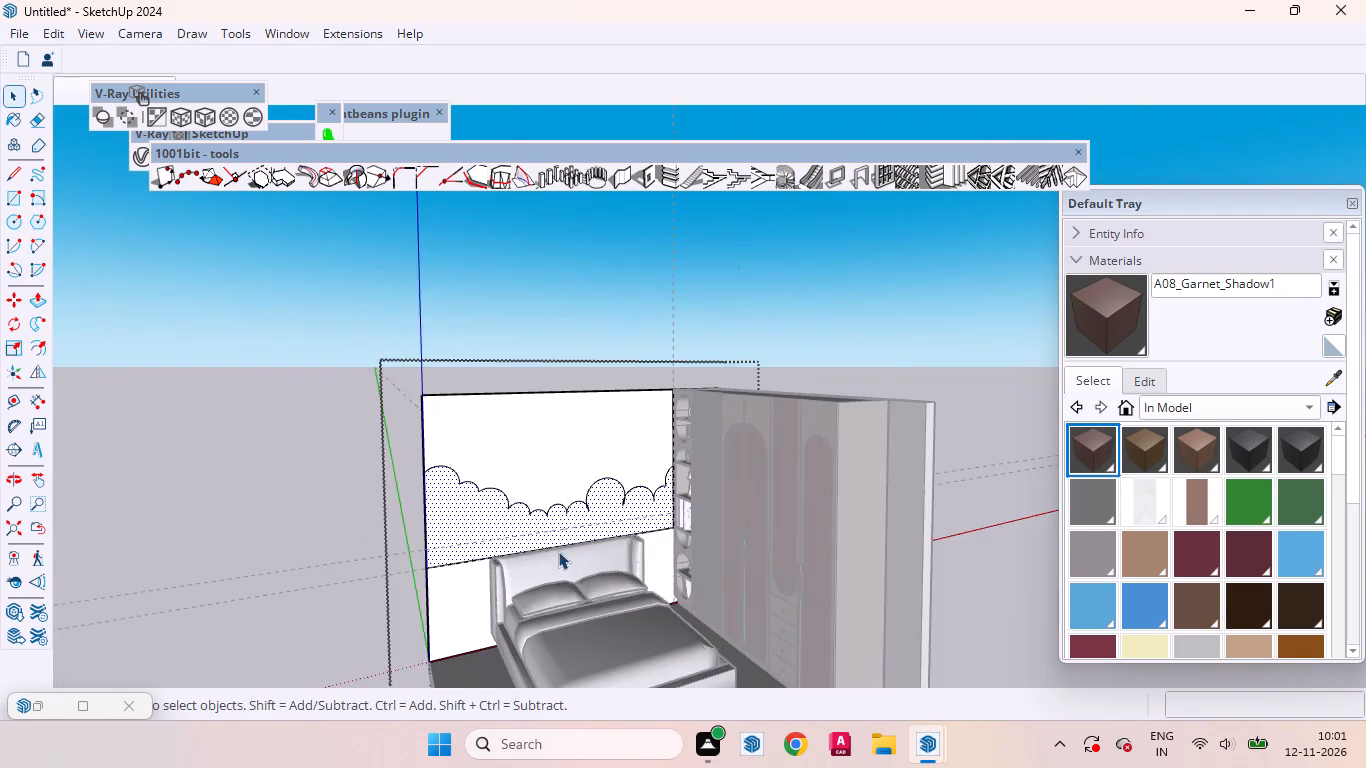
middle_drag(528, 552, 415, 482)
scroll(503, 478, up, 4)
click(504, 477)
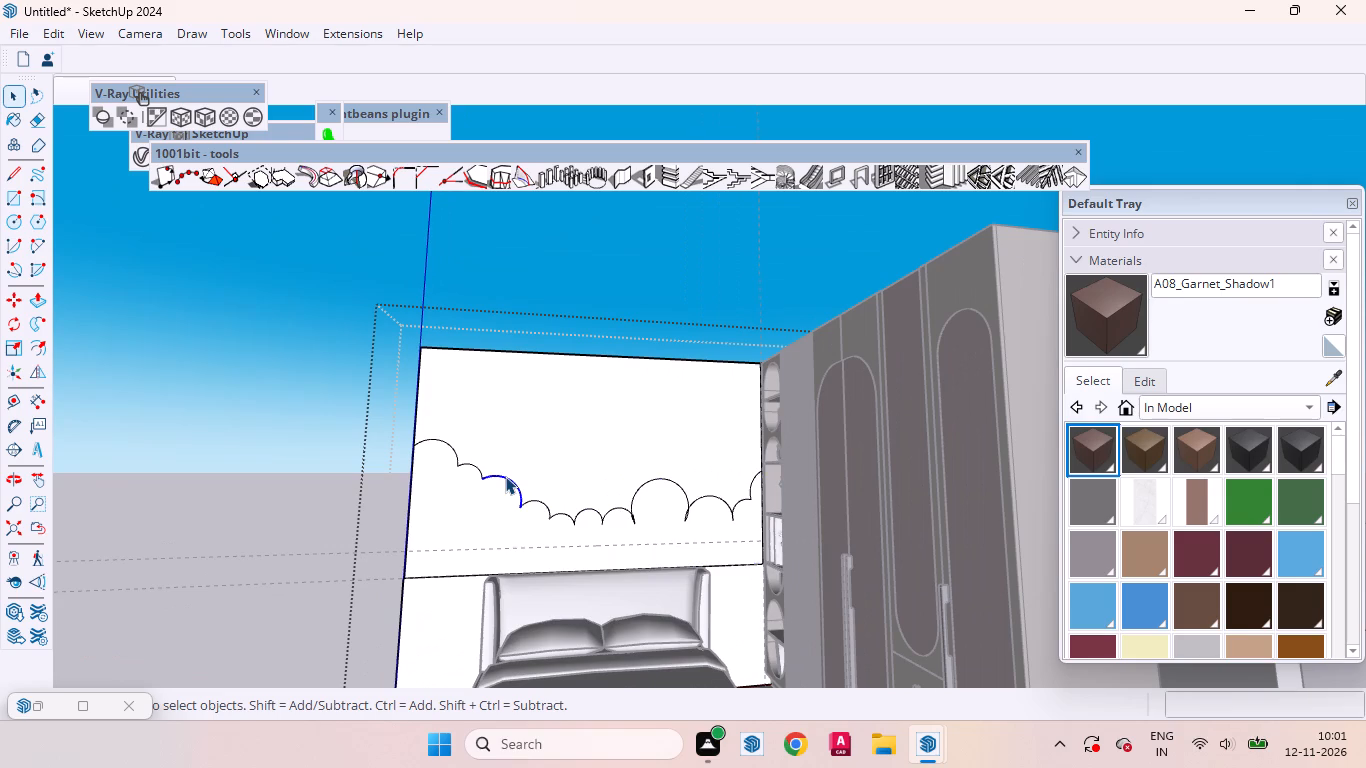
right_click(505, 476)
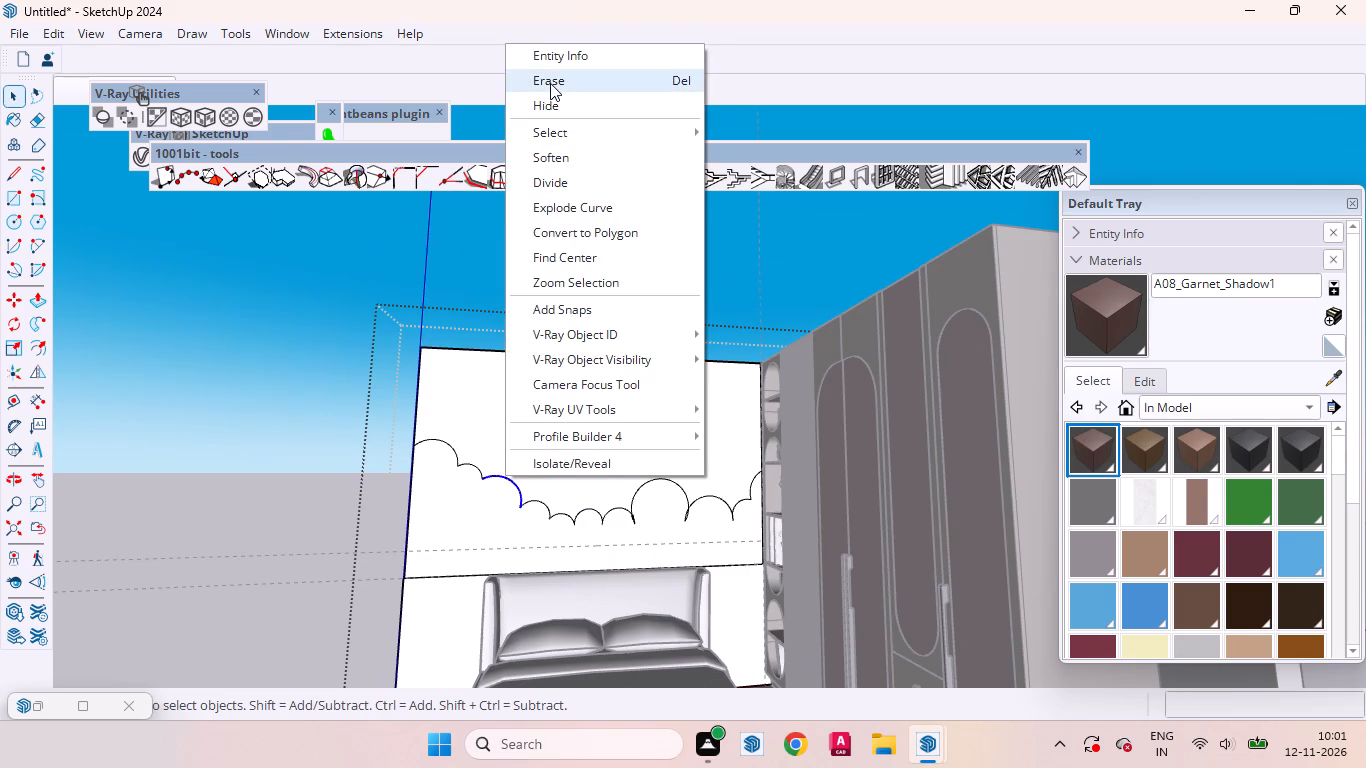
click(550, 83)
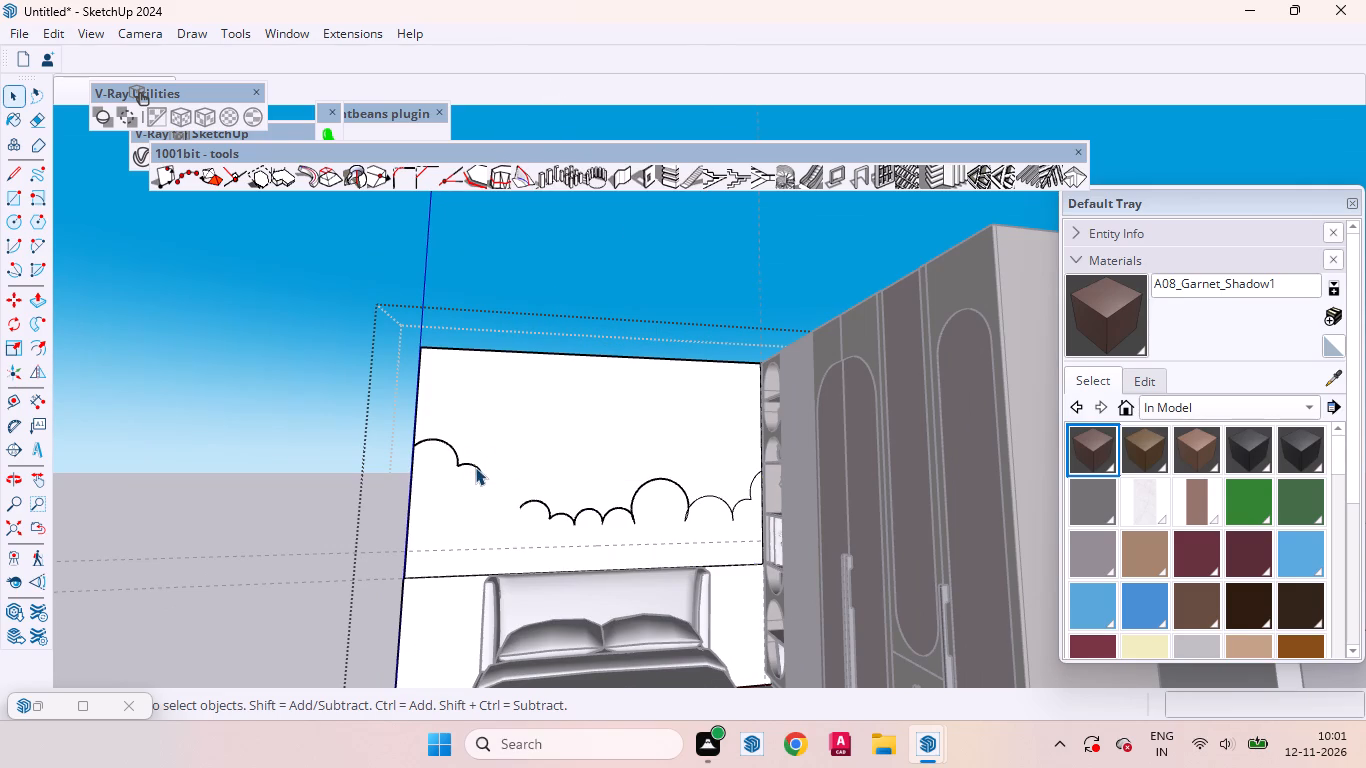
click(475, 467)
right_click(473, 468)
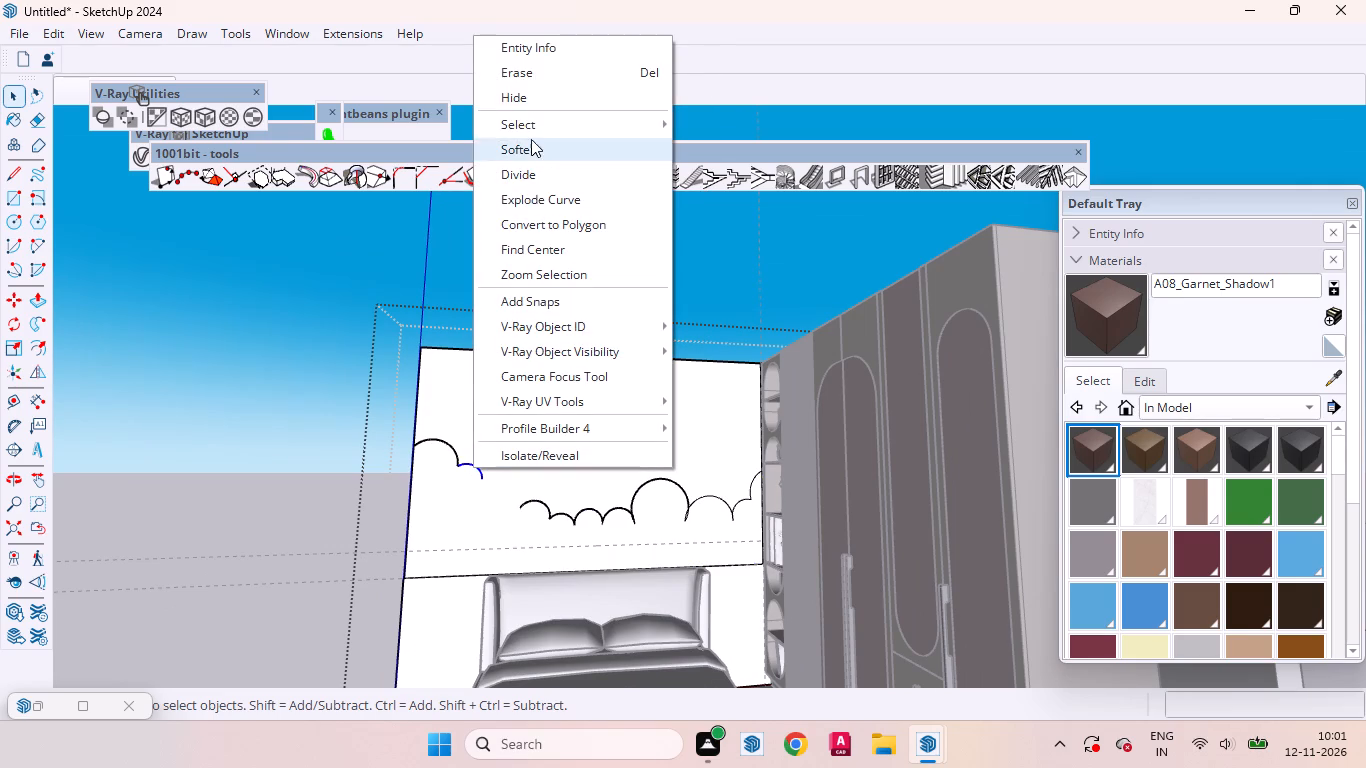
click(530, 76)
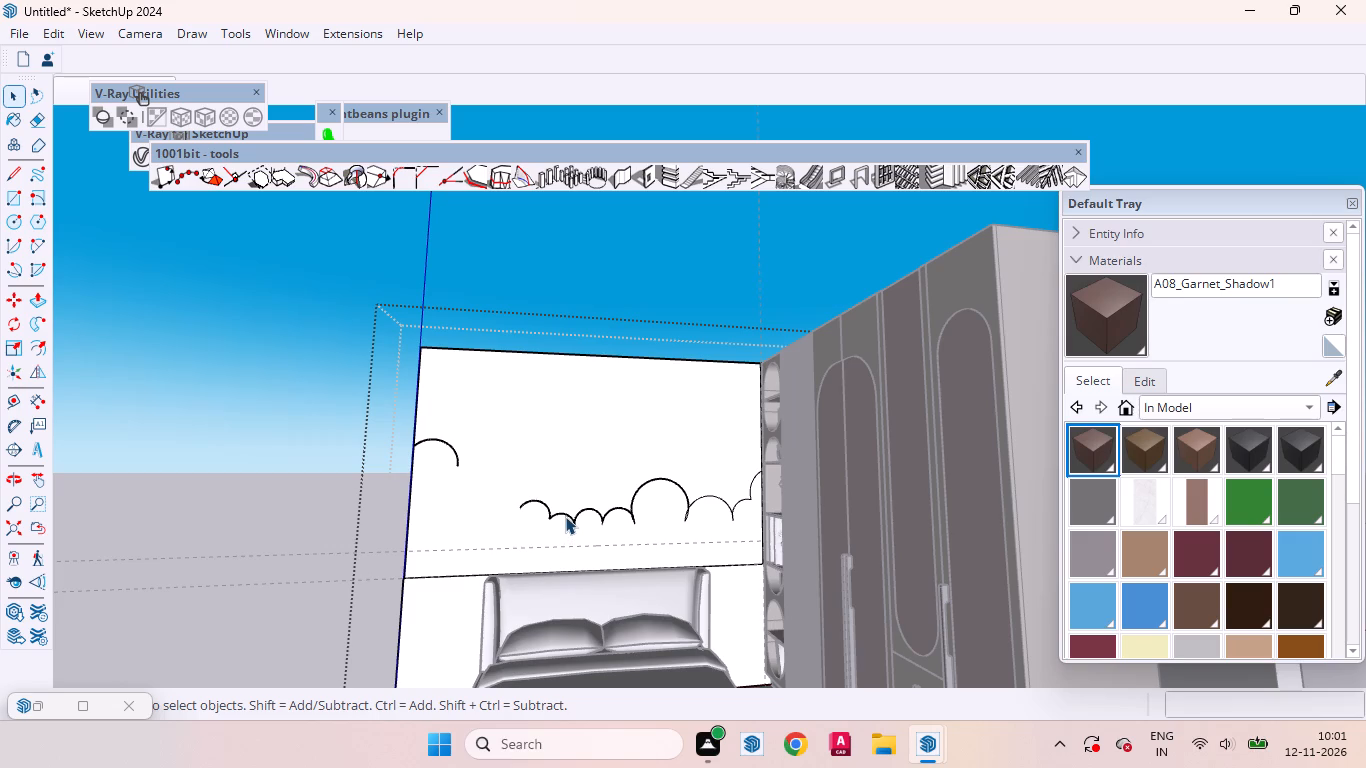
Erase the two leftmost arcs of the connected scallops and the separate arc at the wall face's left edge.
click(565, 516)
right_click(568, 515)
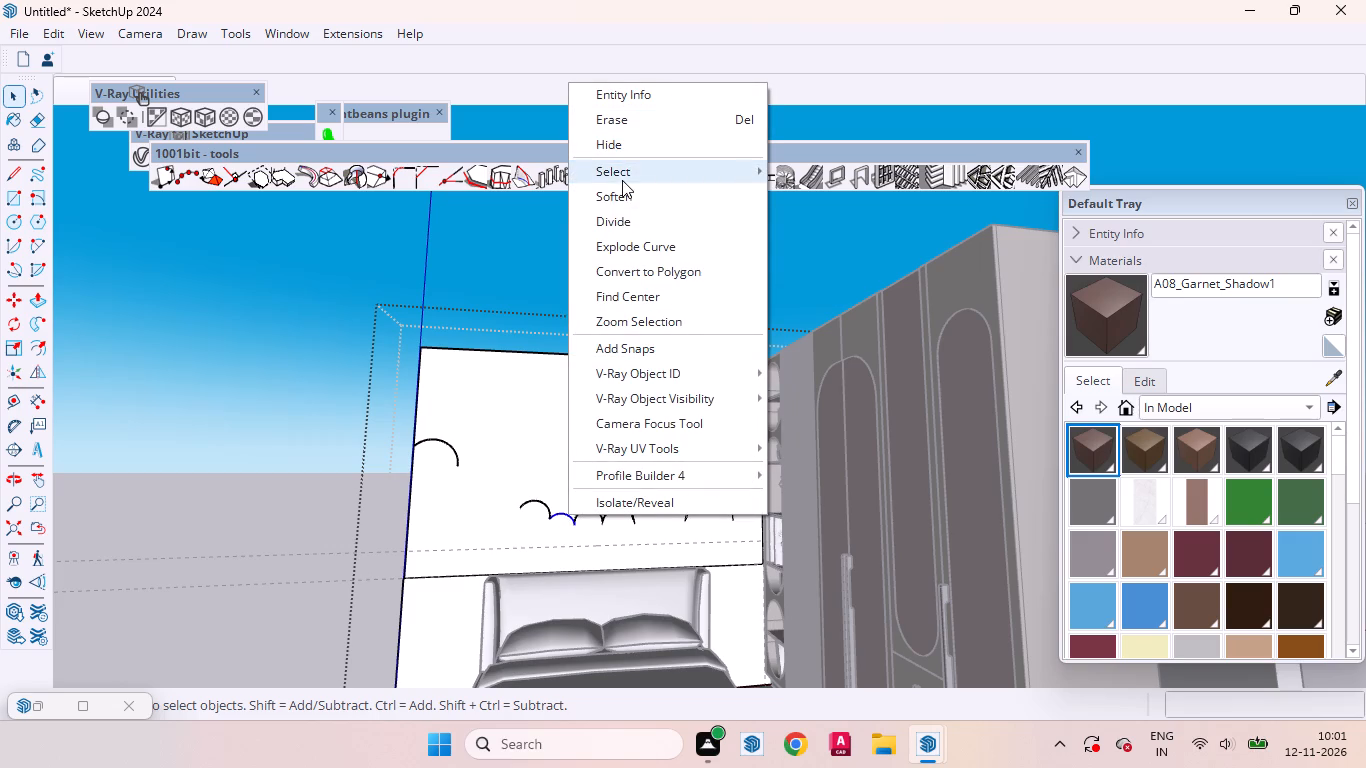
click(613, 124)
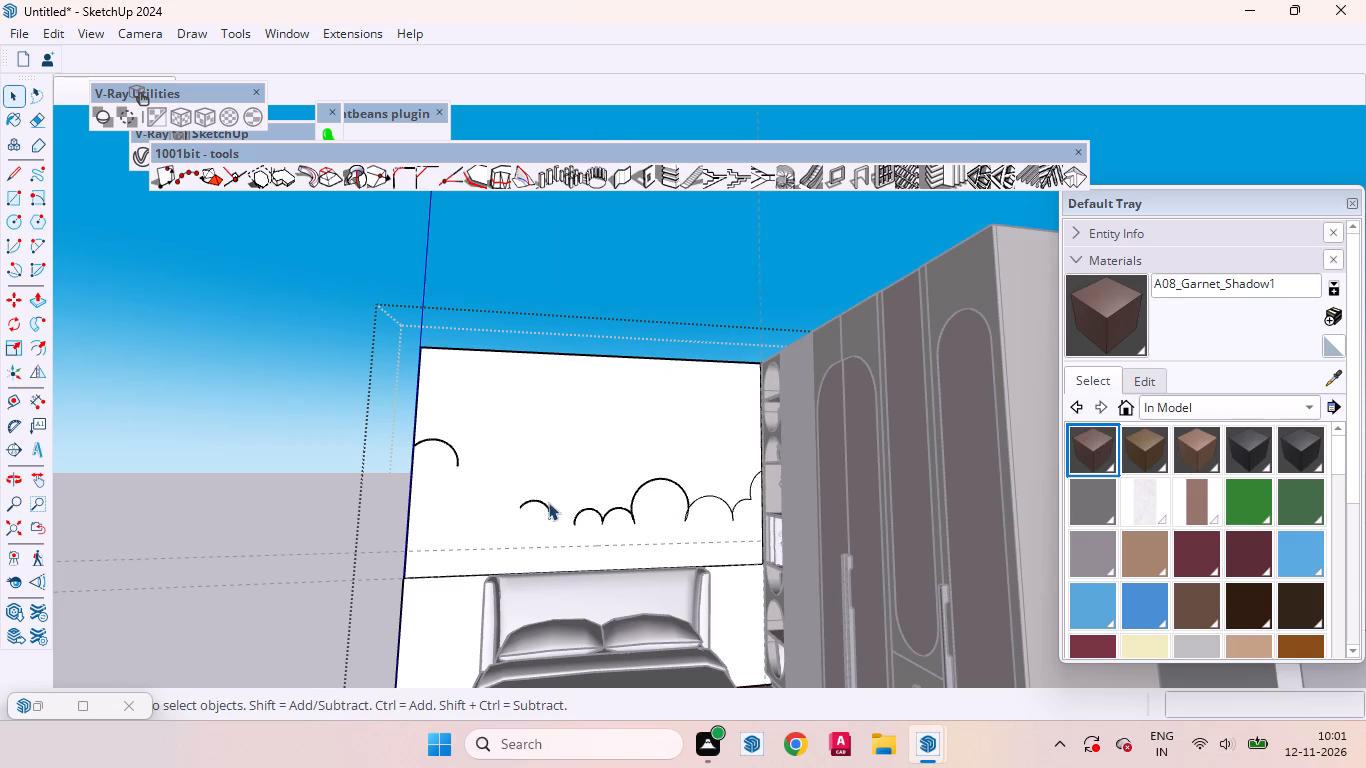
click(542, 502)
right_click(542, 502)
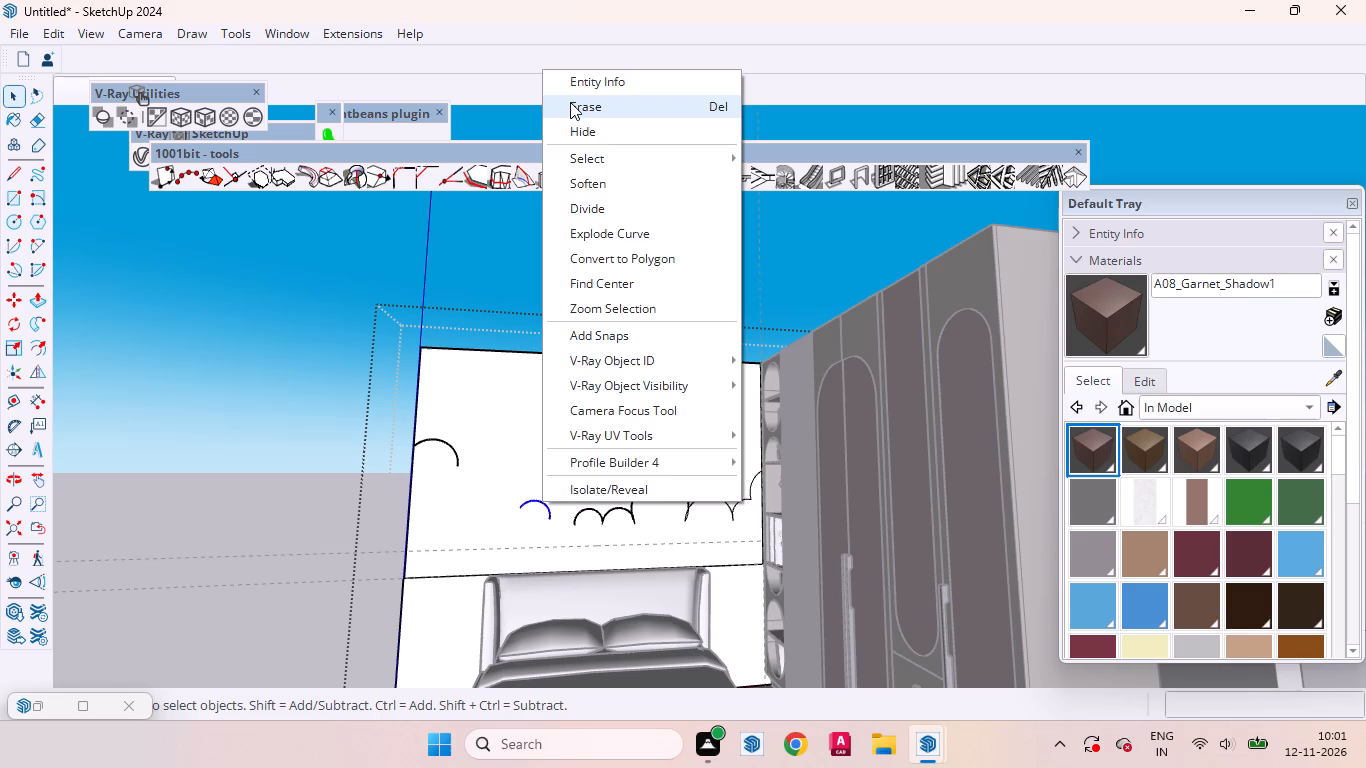
click(570, 101)
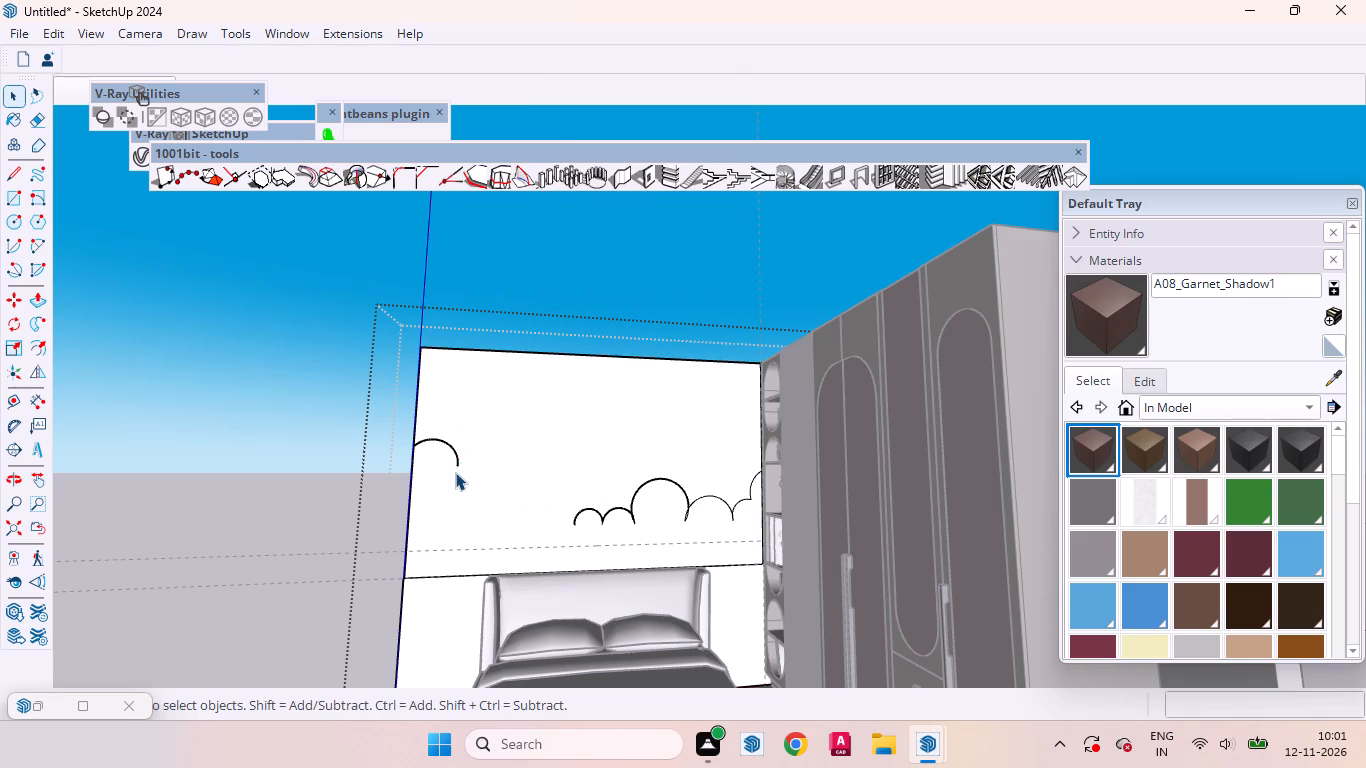
click(440, 439)
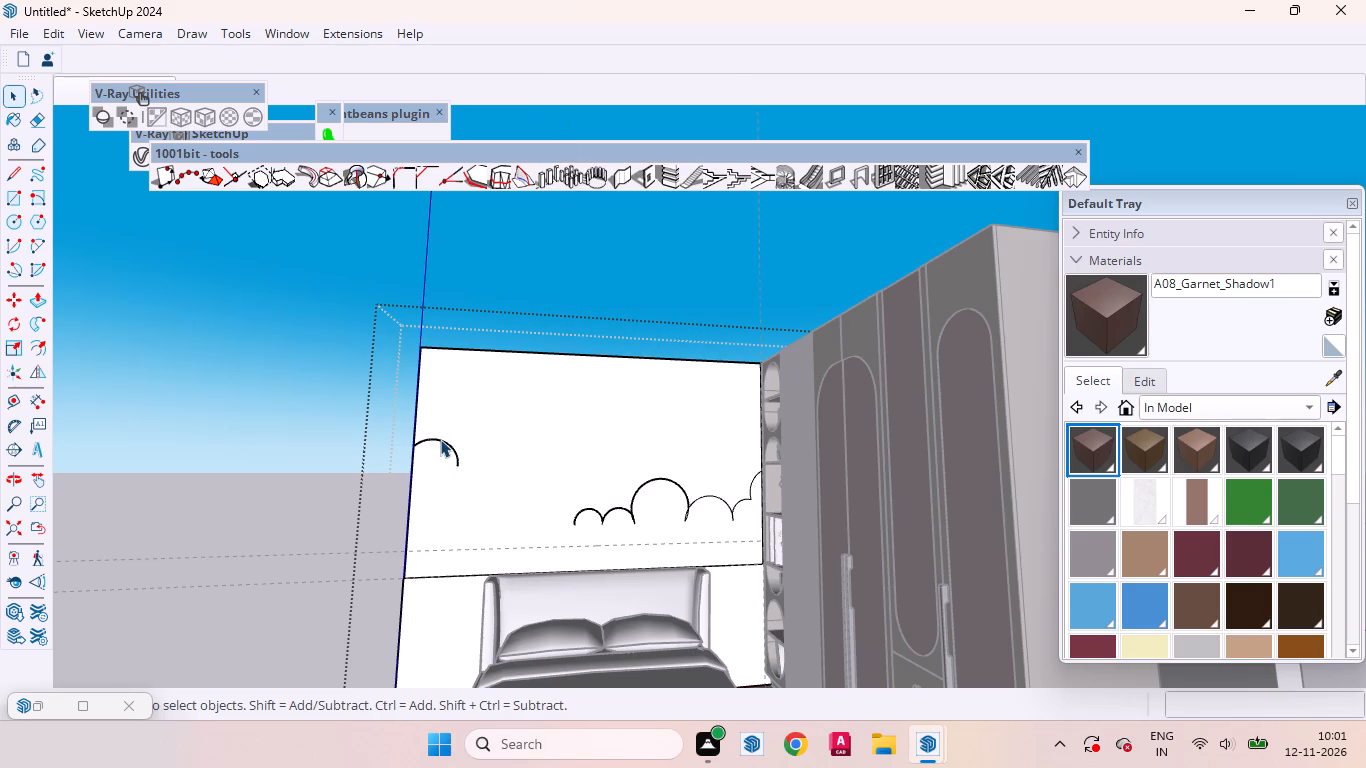
right_click(440, 438)
click(482, 34)
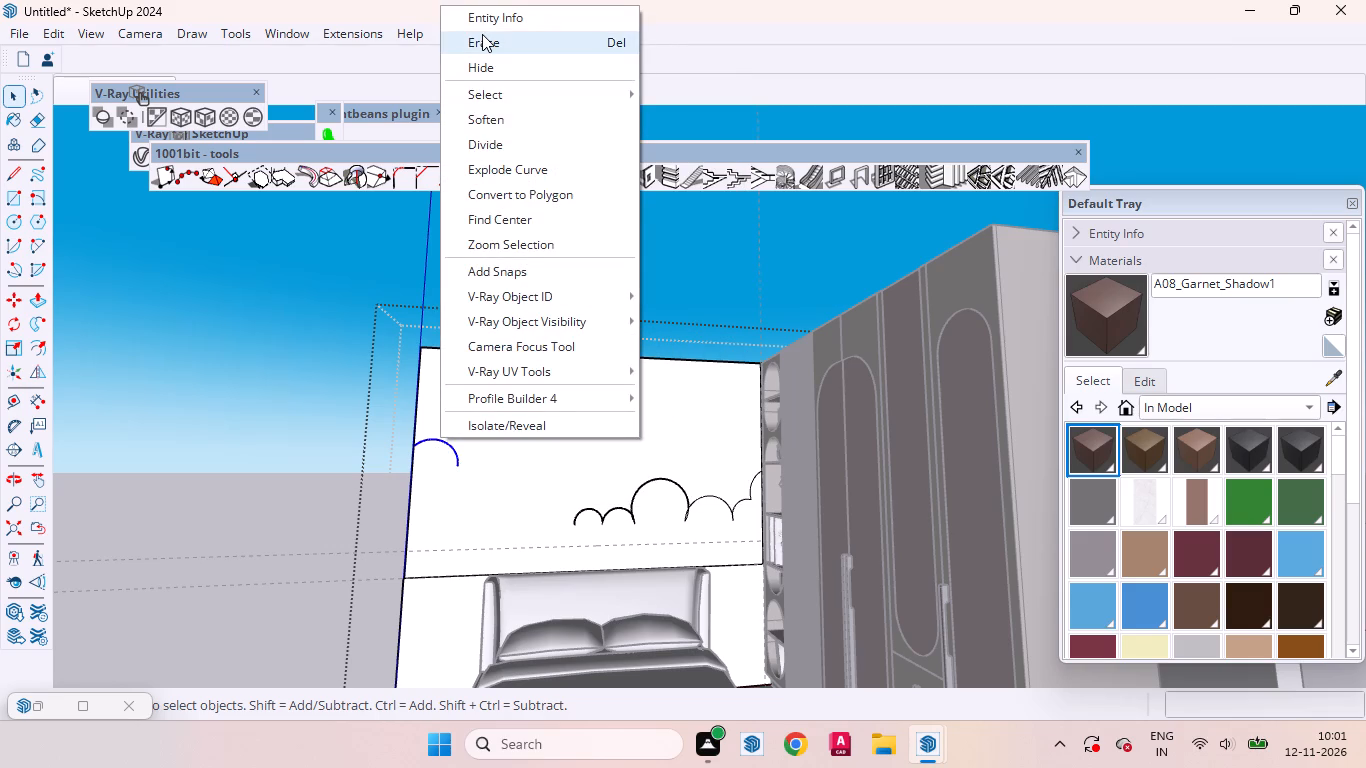
Draw two connected 100-segment arcs from the wall face's left edge, about 1' 4 7/8" long bulging 6 1/16", and 1' 3 11/16" long bulging 7 7/8".
key(a)
text(100)
key(Return)
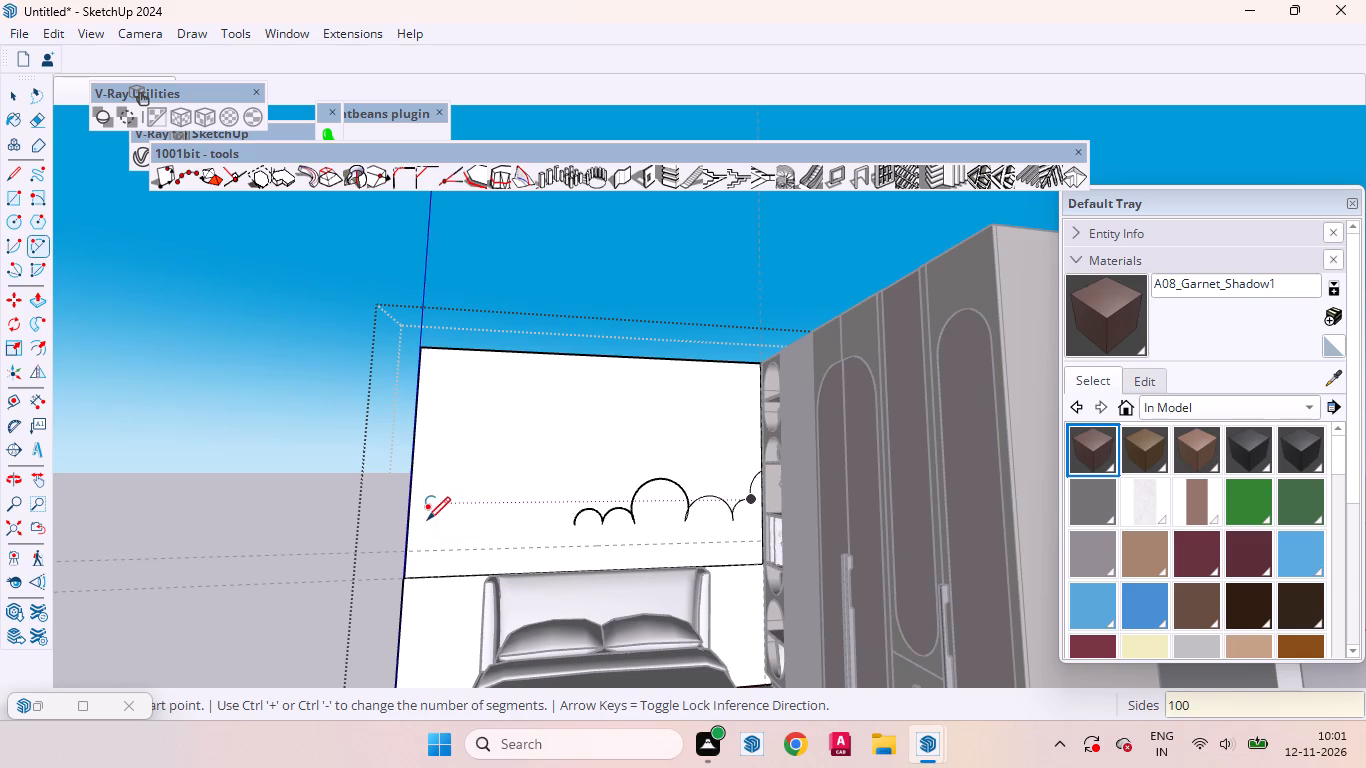
click(413, 462)
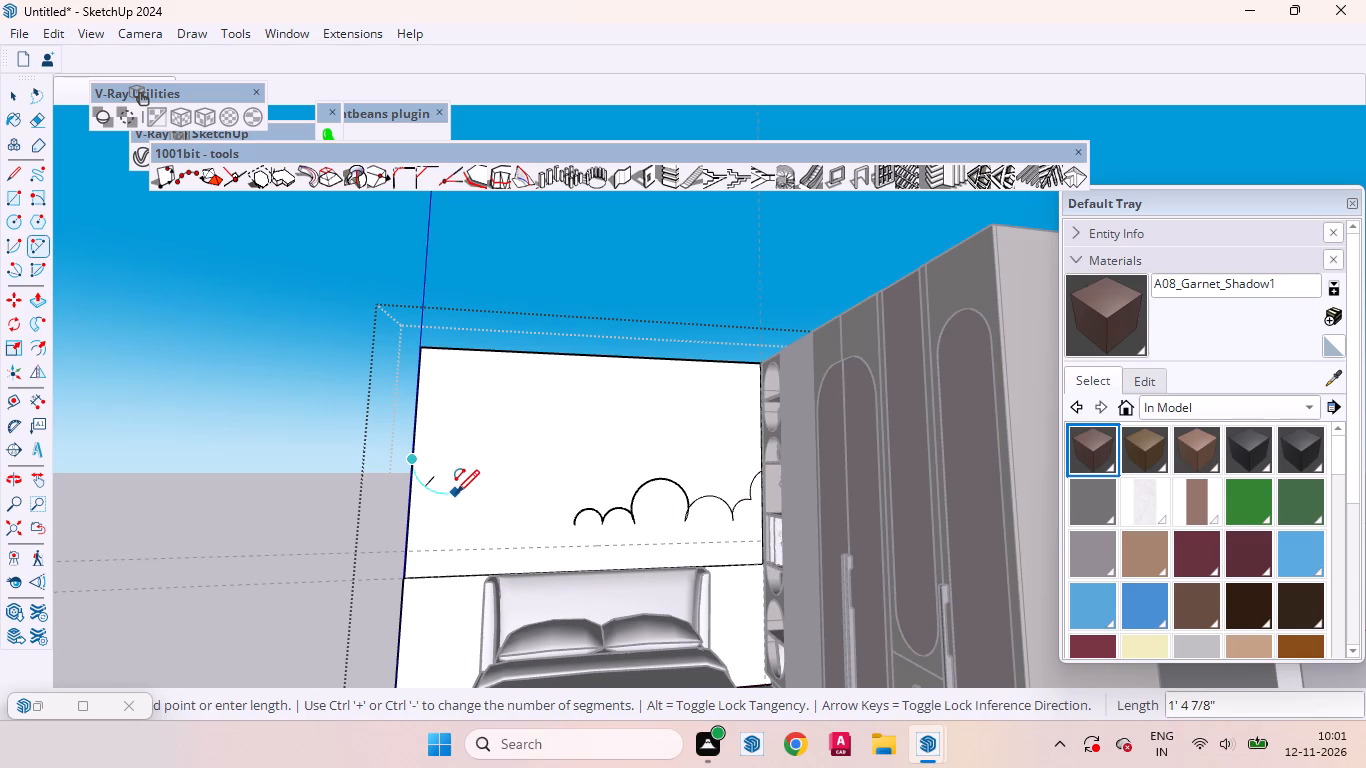
click(451, 494)
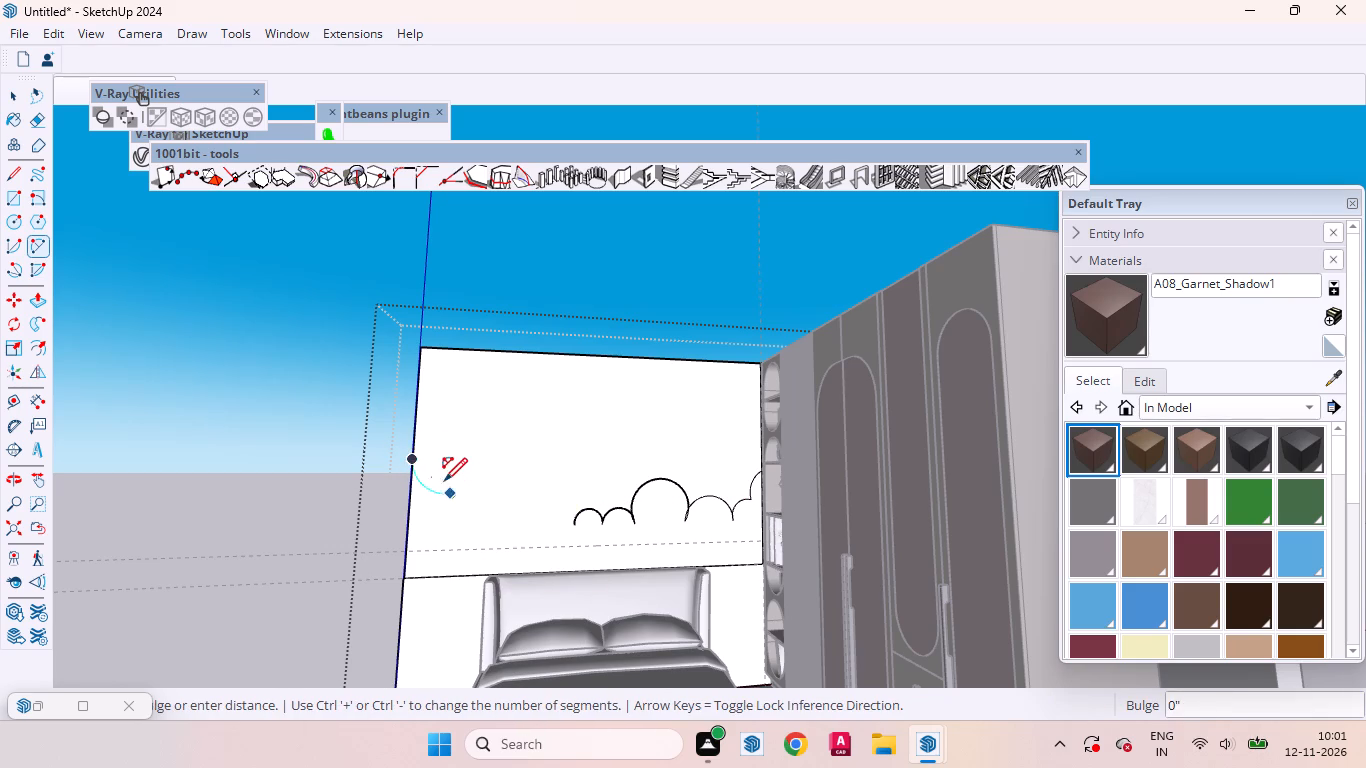
click(463, 470)
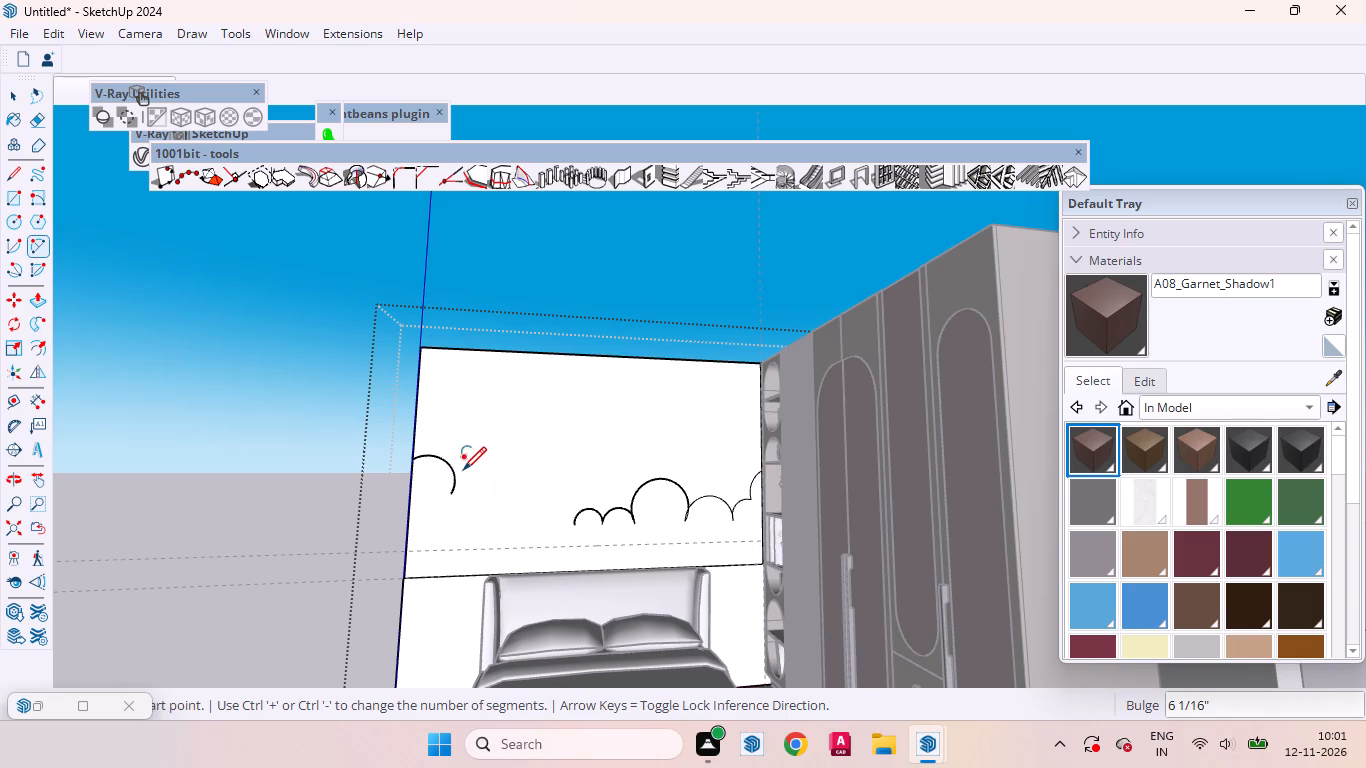
click(457, 494)
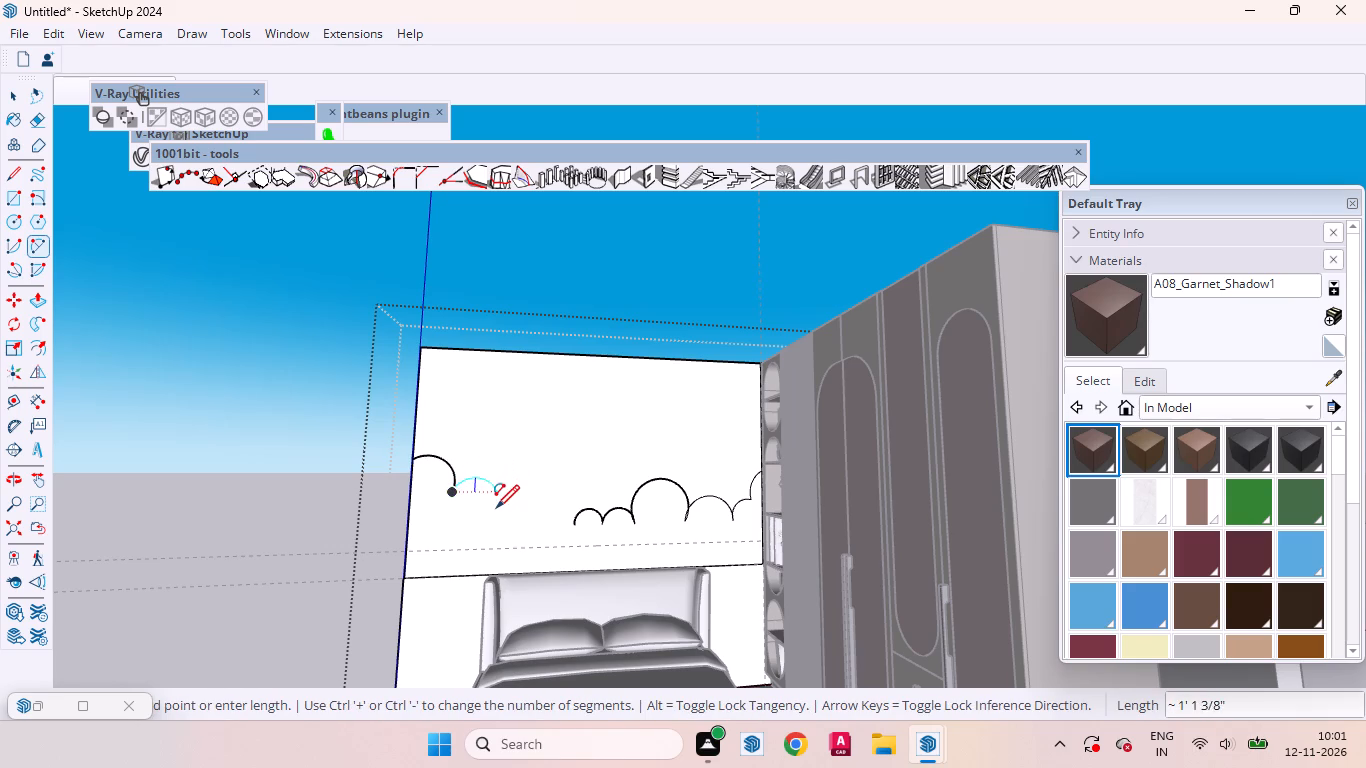
scroll(496, 515, up, 2)
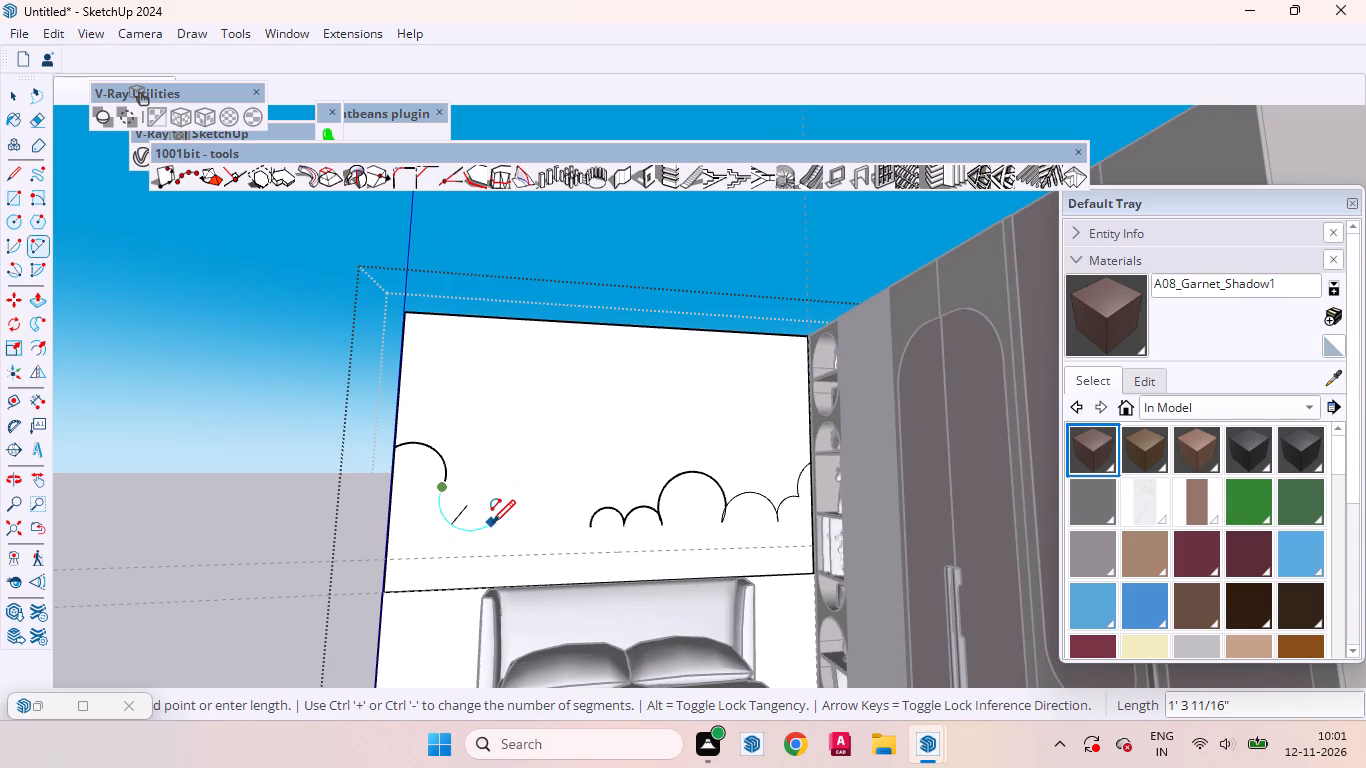
click(492, 523)
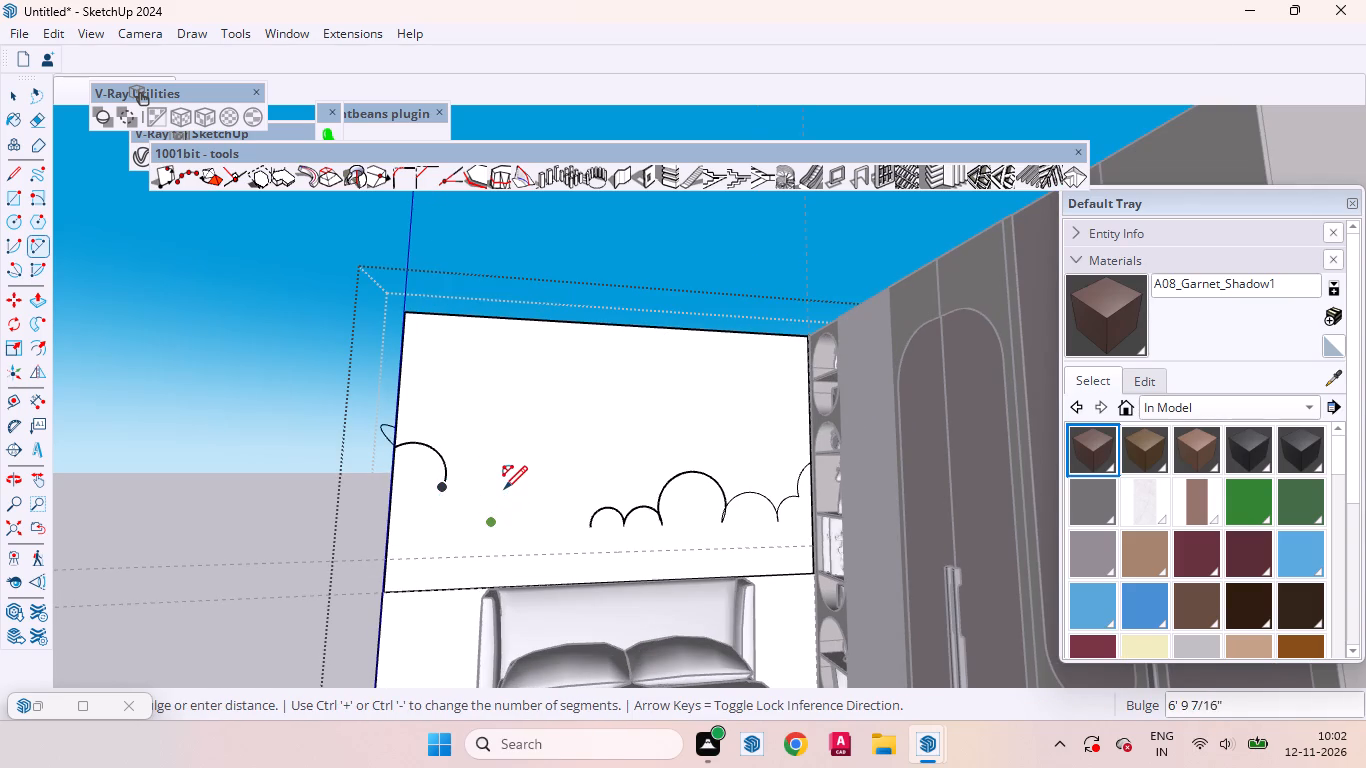
click(517, 503)
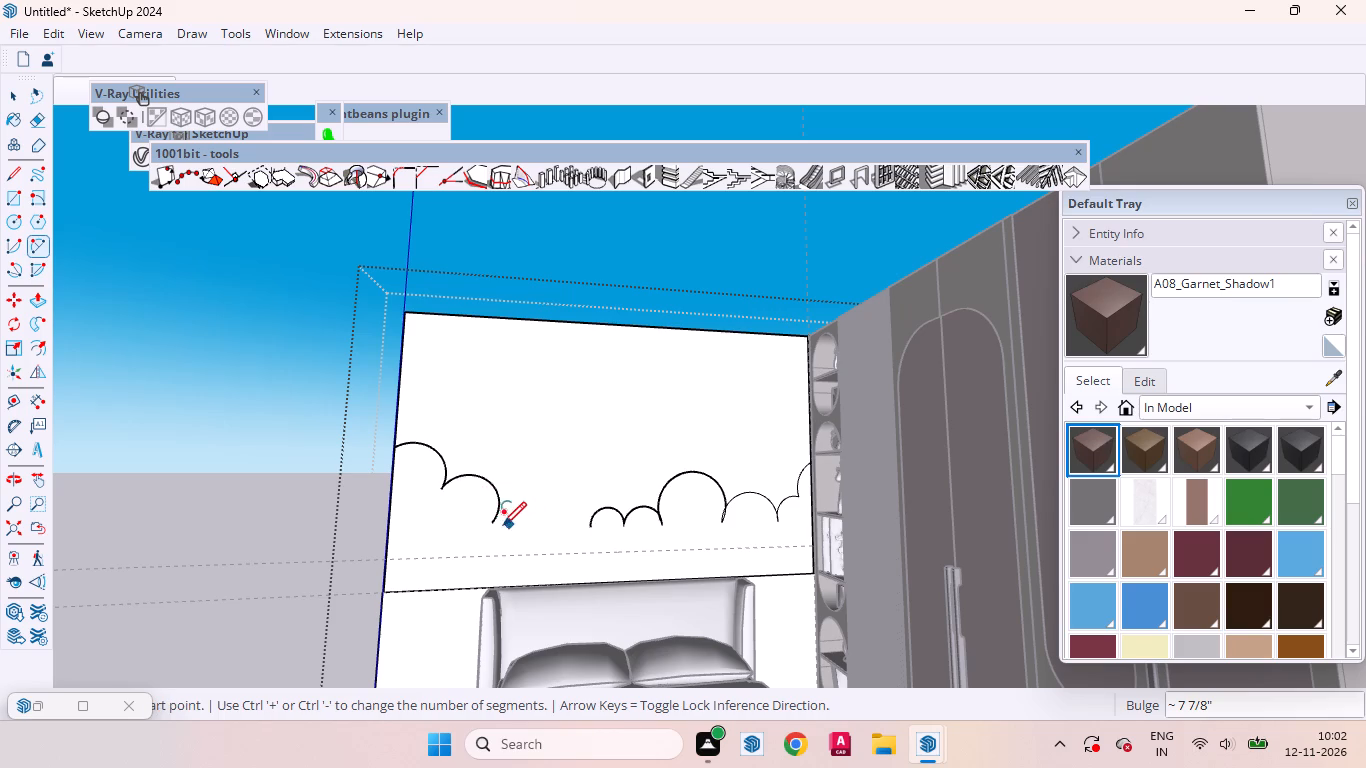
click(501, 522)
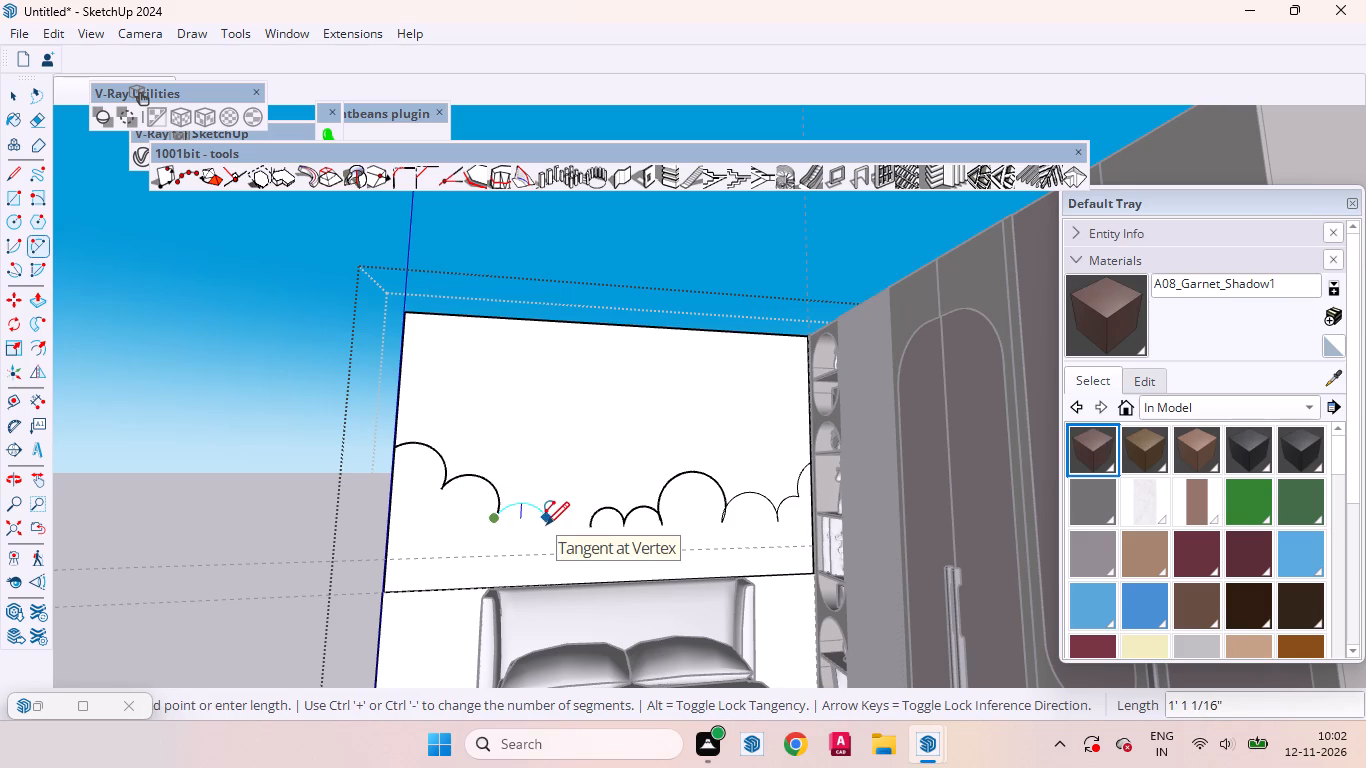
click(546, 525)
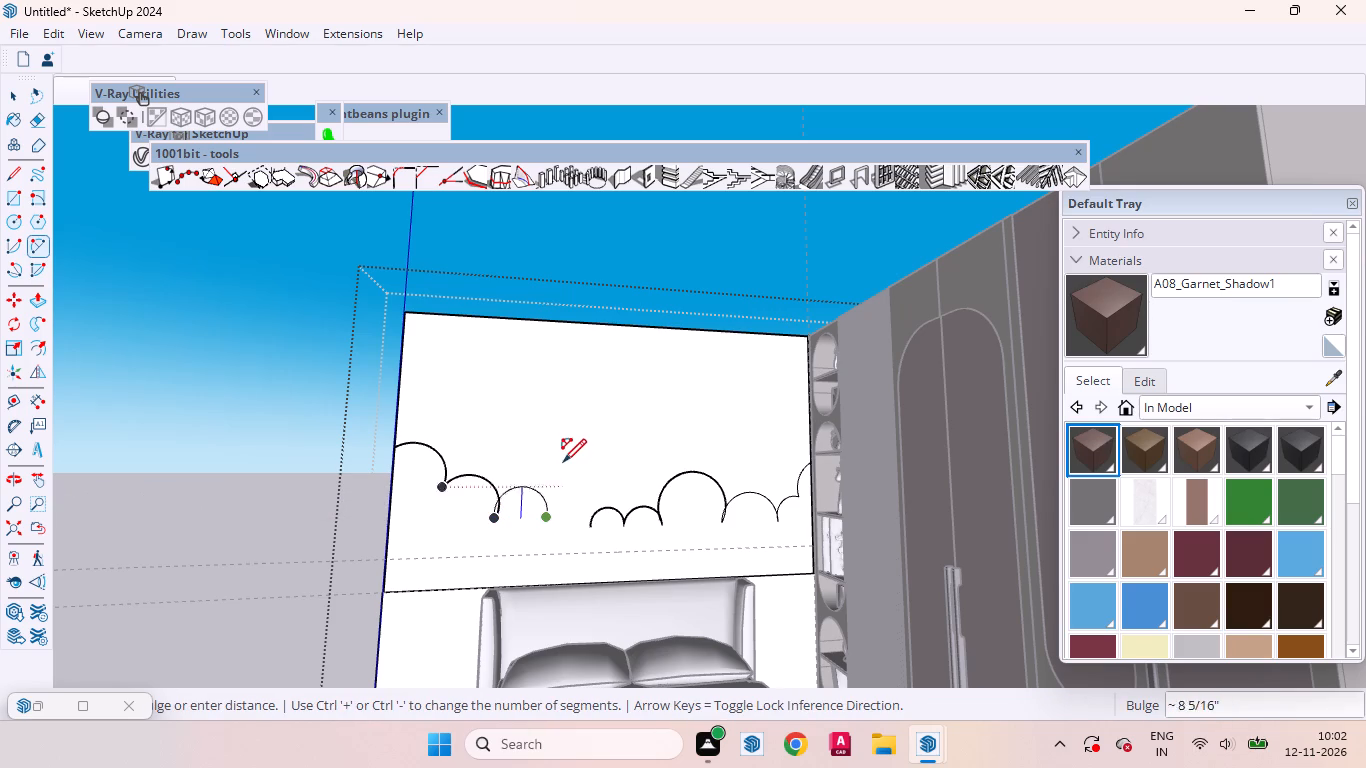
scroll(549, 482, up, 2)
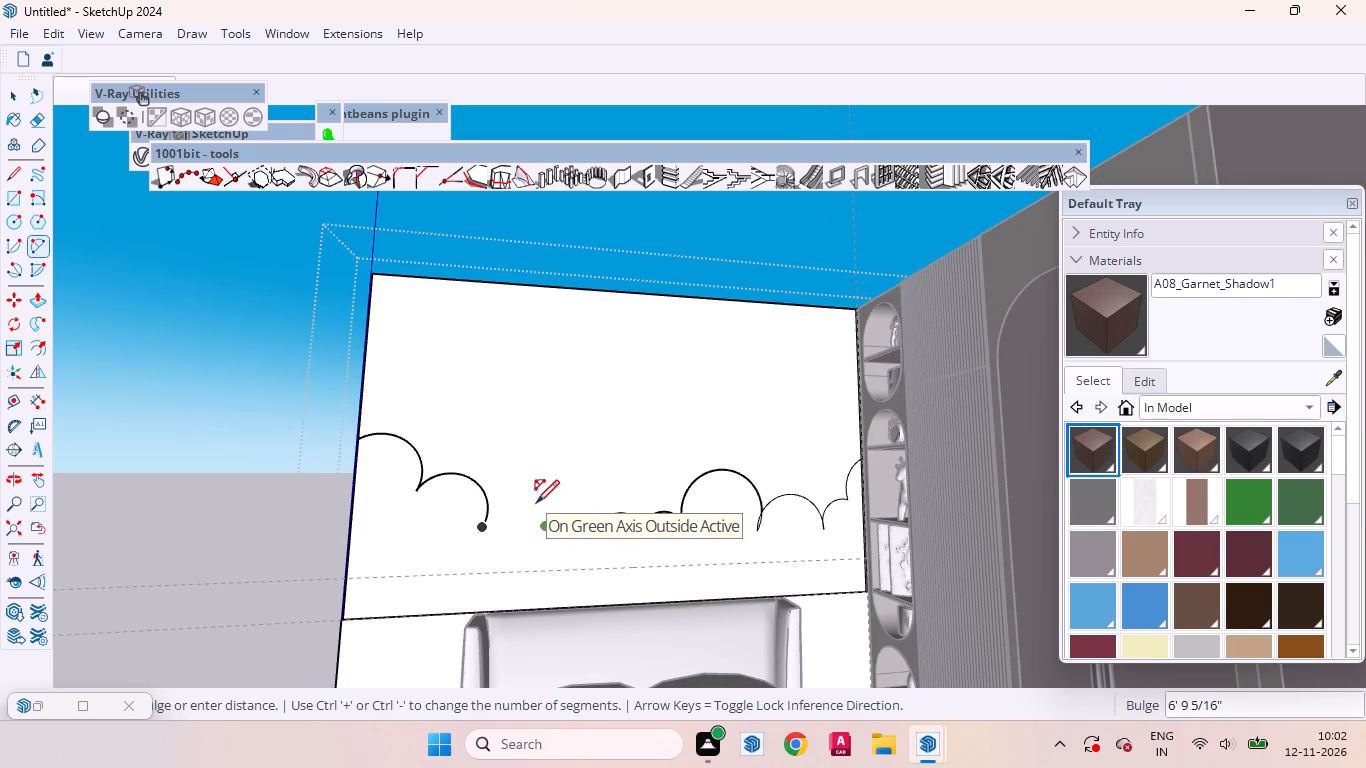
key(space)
Bridge the gap in the scallops with two arcs, about 9 3/8" long bulging 7 5/8", and 1' 4 1/4" long bulging 9 9/16".
key(a)
key(Return)
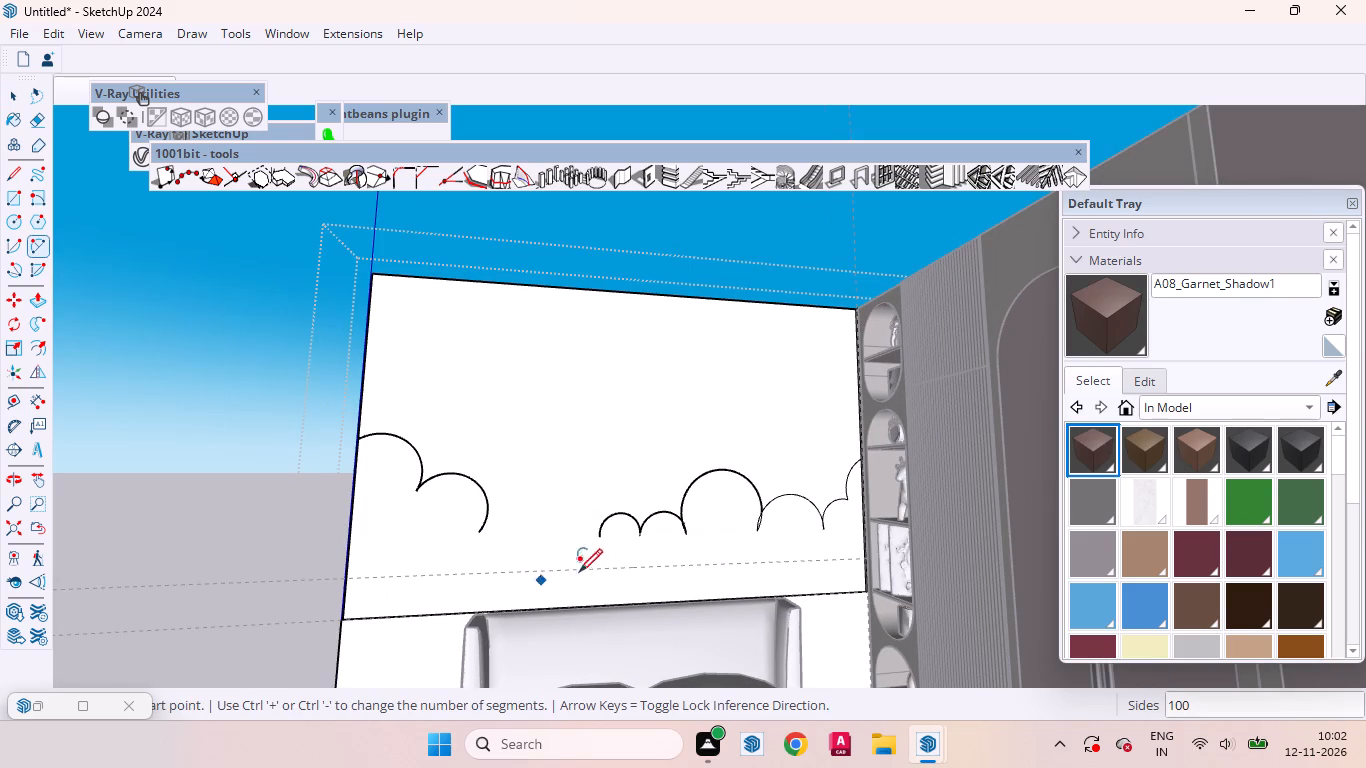
click(603, 540)
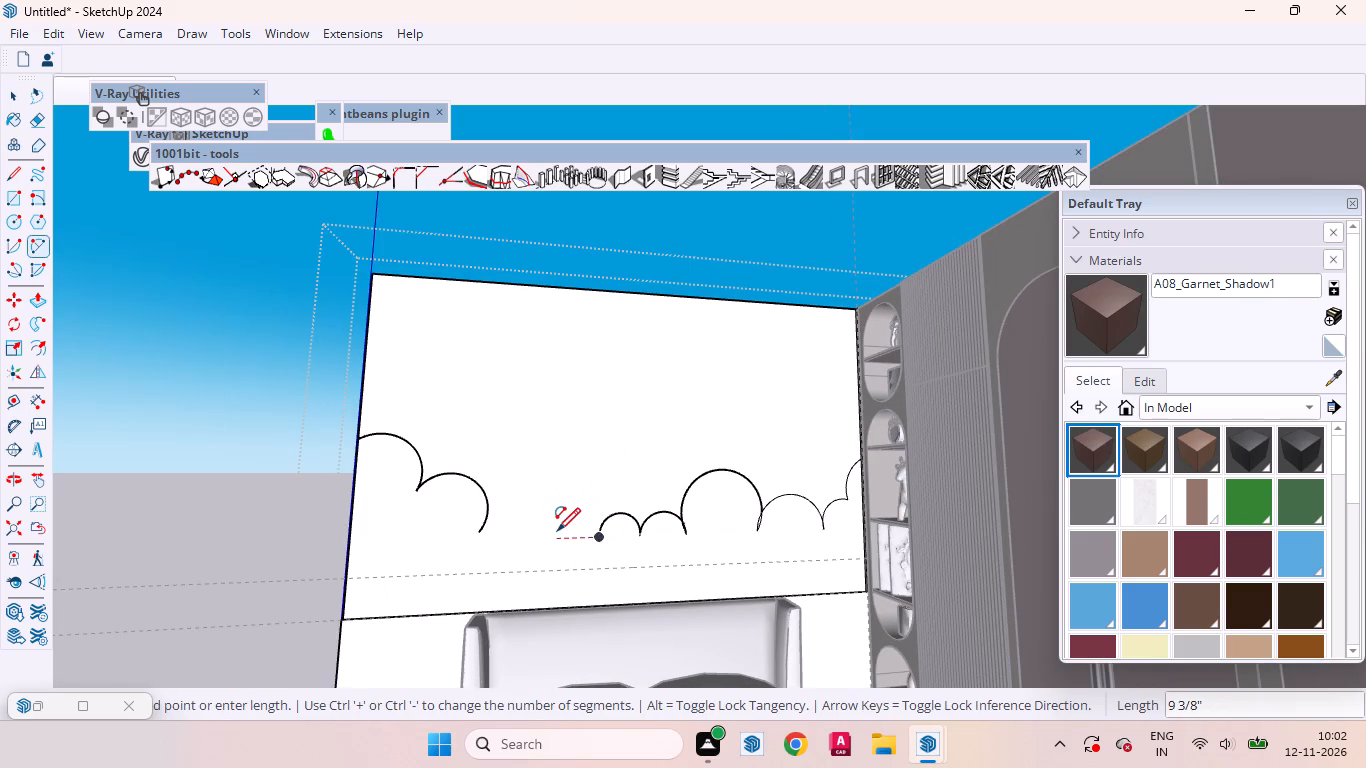
click(559, 534)
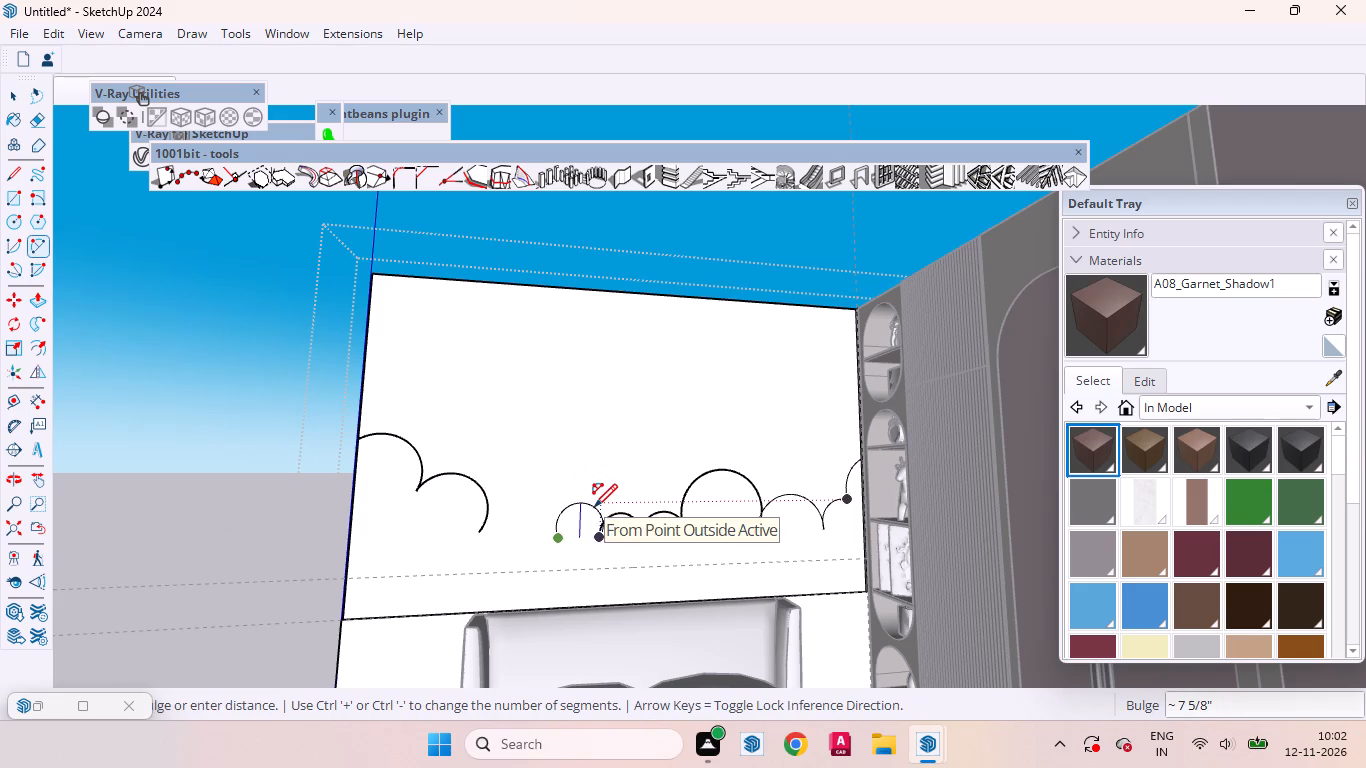
click(594, 507)
click(559, 540)
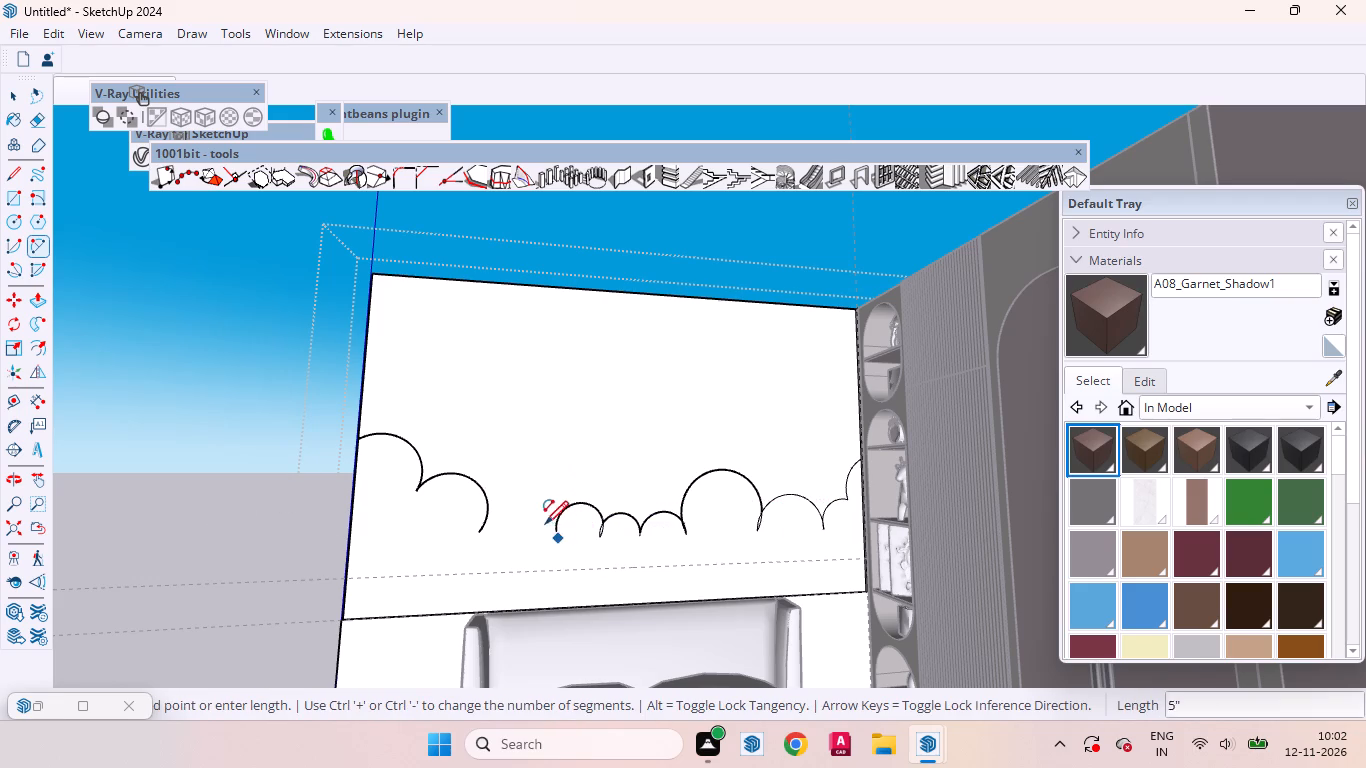
click(484, 528)
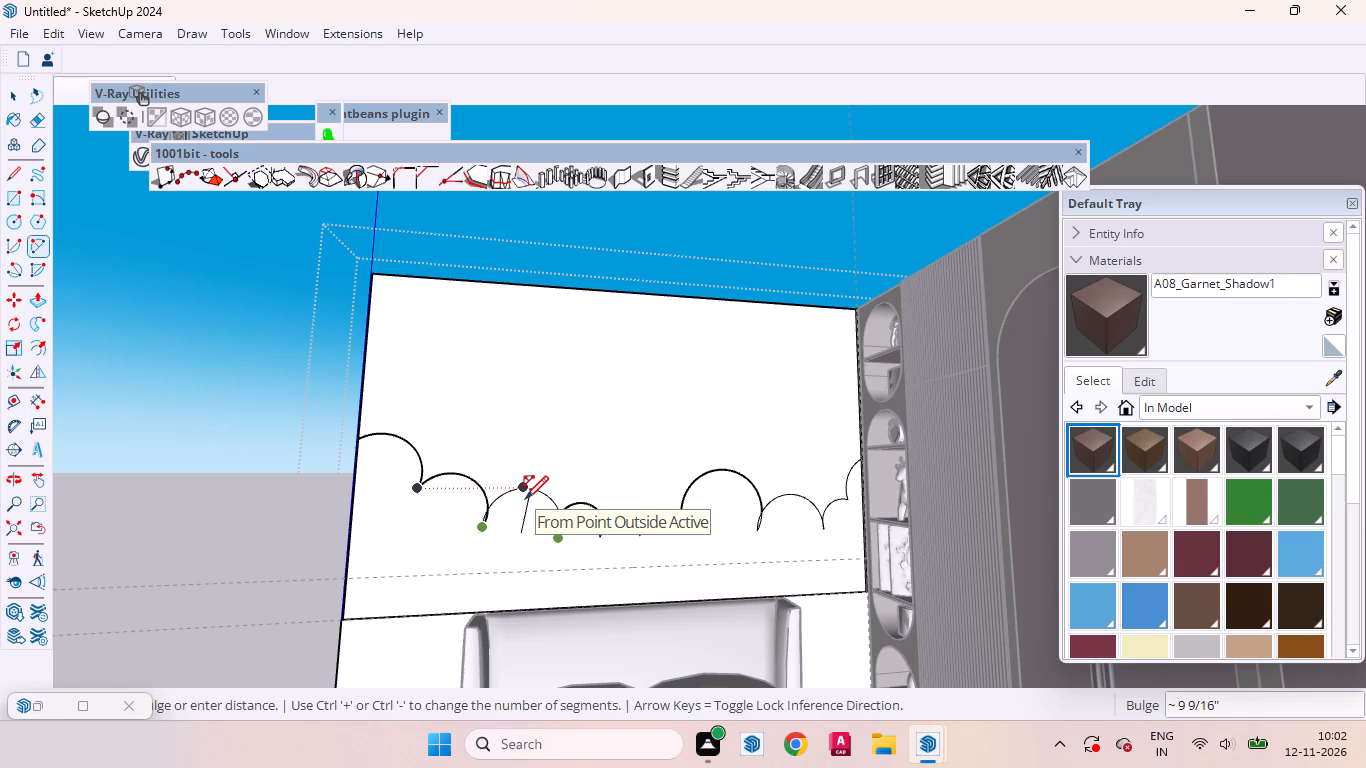
click(525, 499)
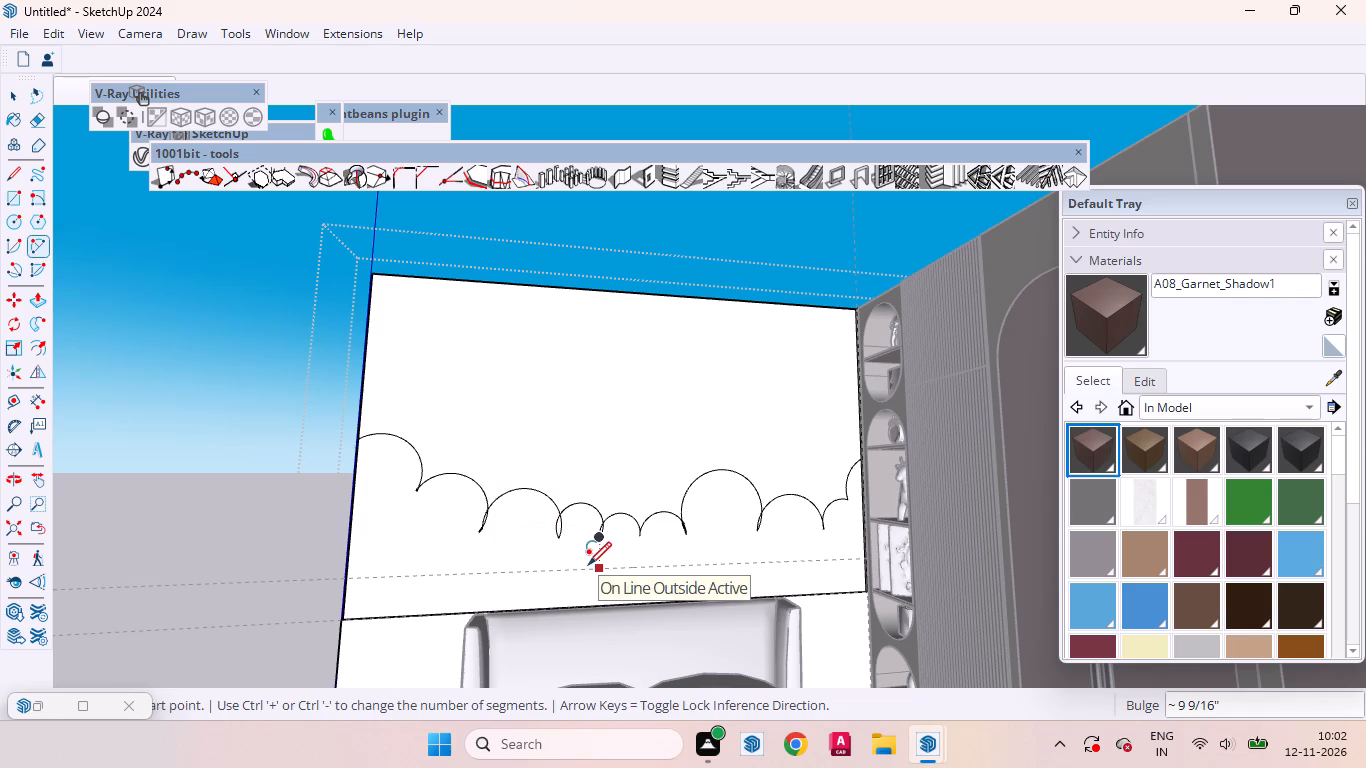
key(space)
Erase the overlapping end of the third arc from the left, below where it crosses the fourth arc.
click(545, 574)
scroll(610, 519, up, 3)
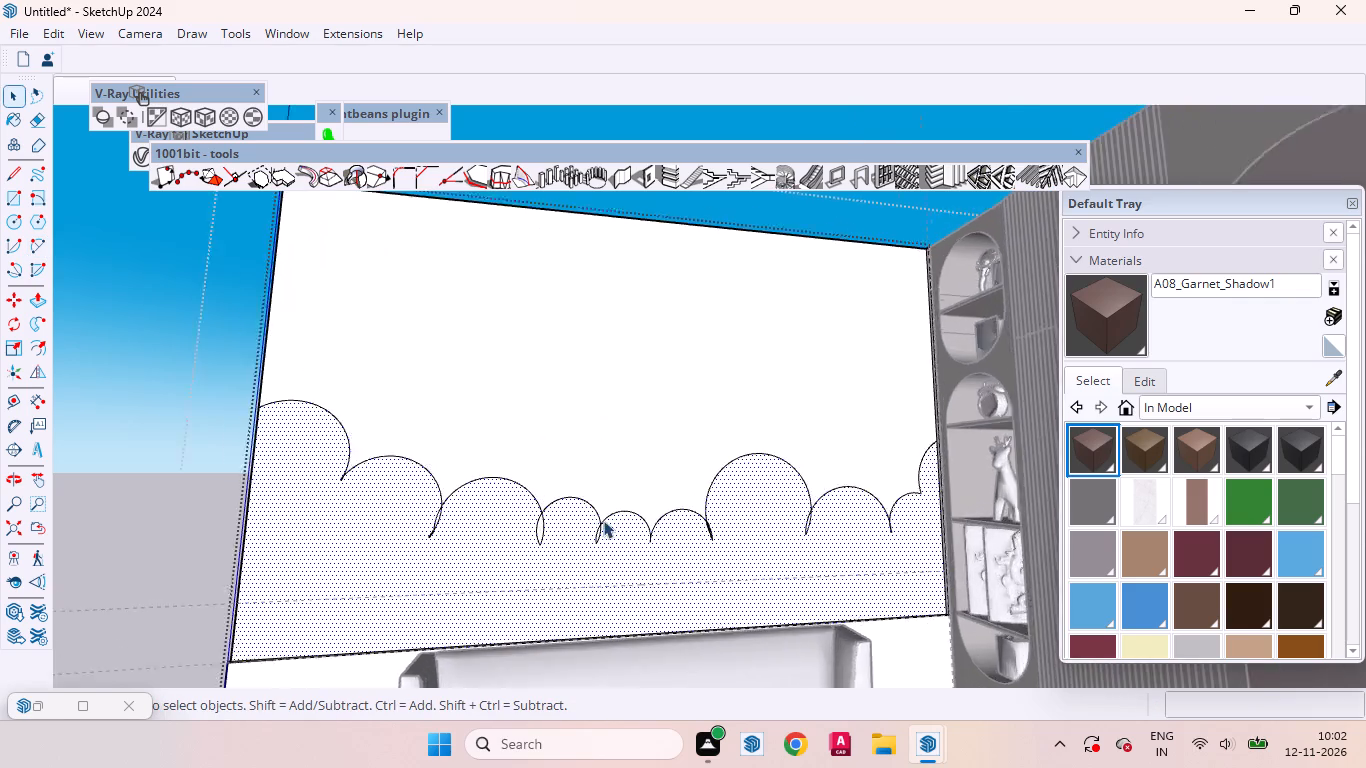
scroll(603, 520, up, 5)
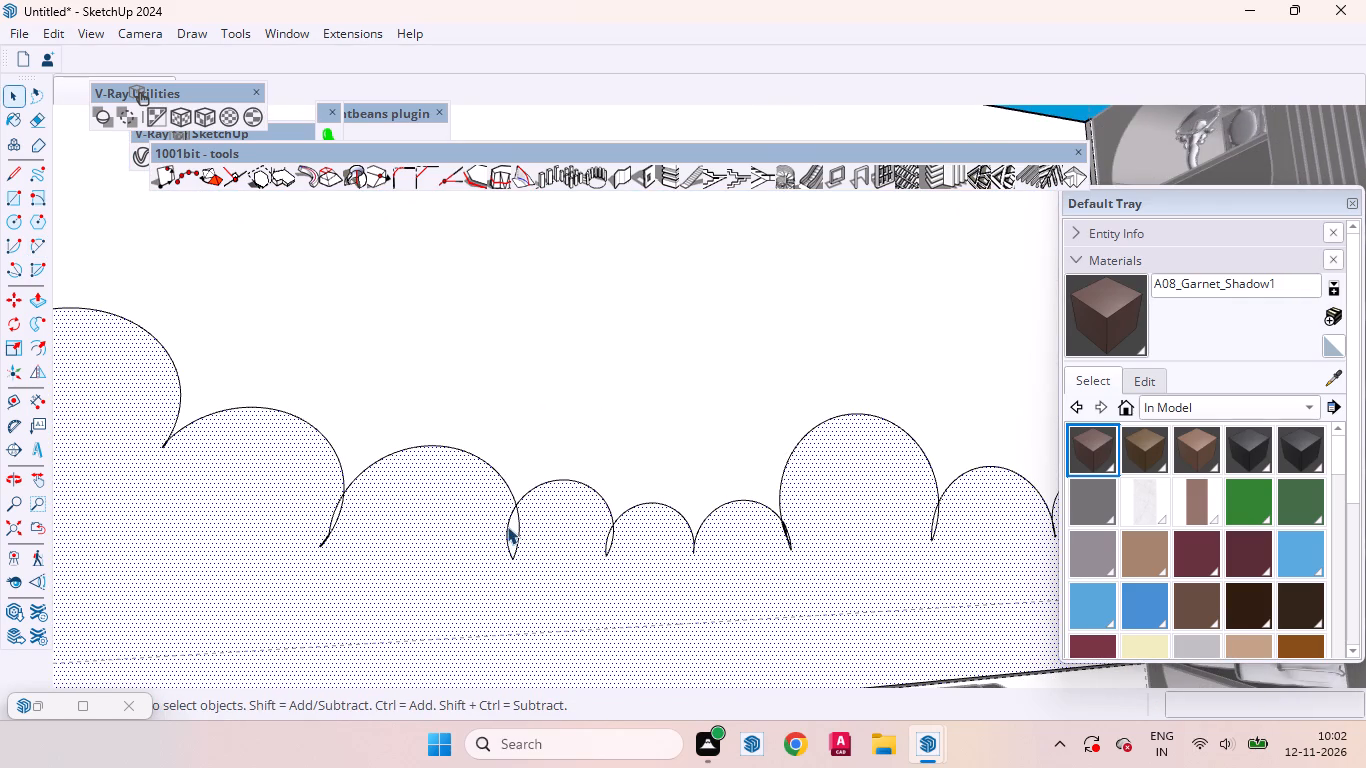
click(518, 525)
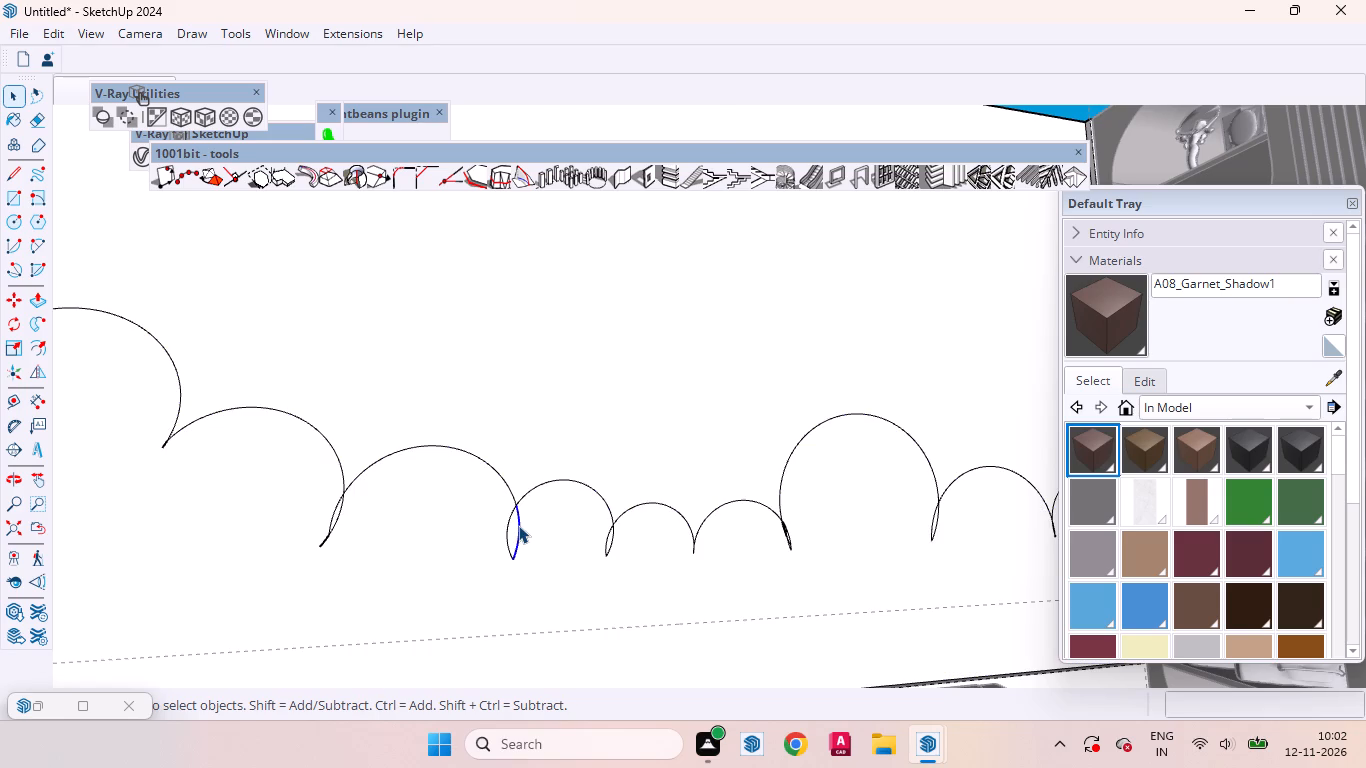
right_click(518, 525)
click(572, 131)
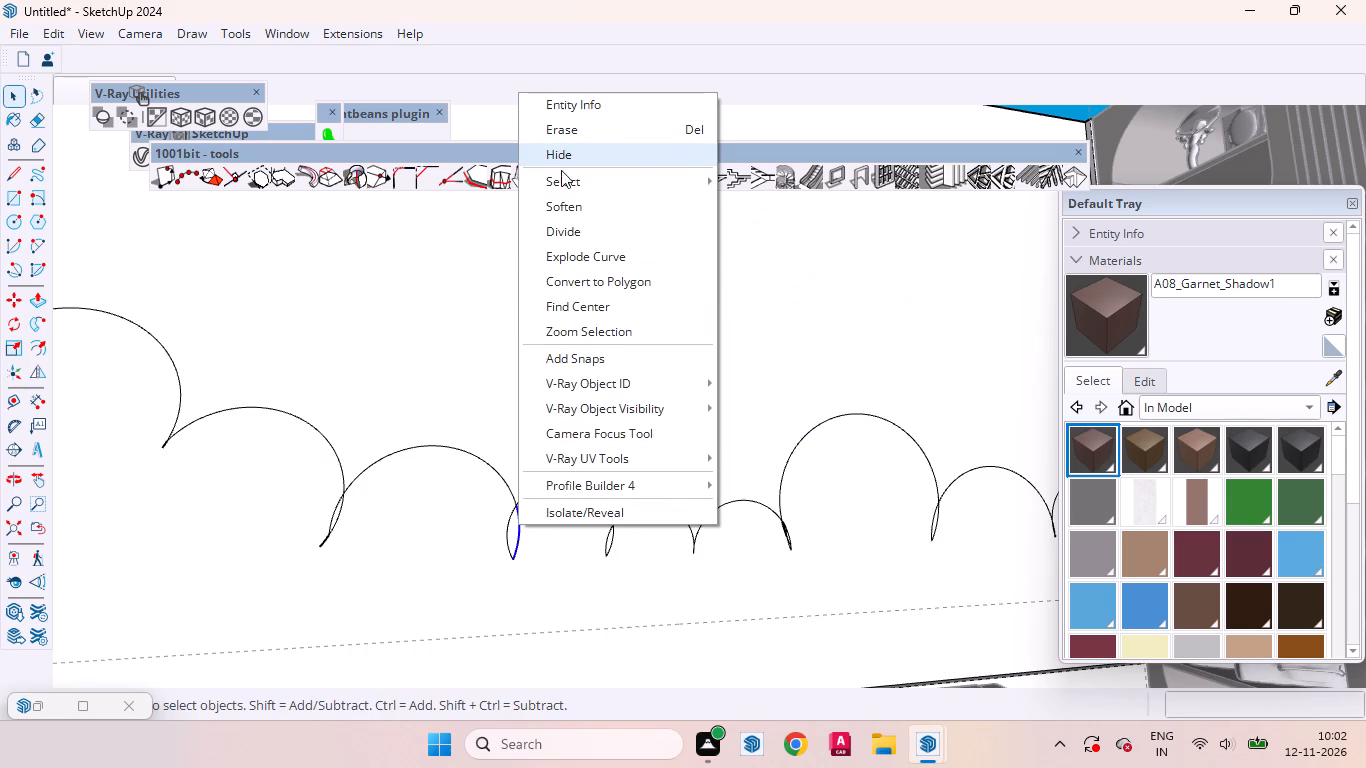
click(12, 95)
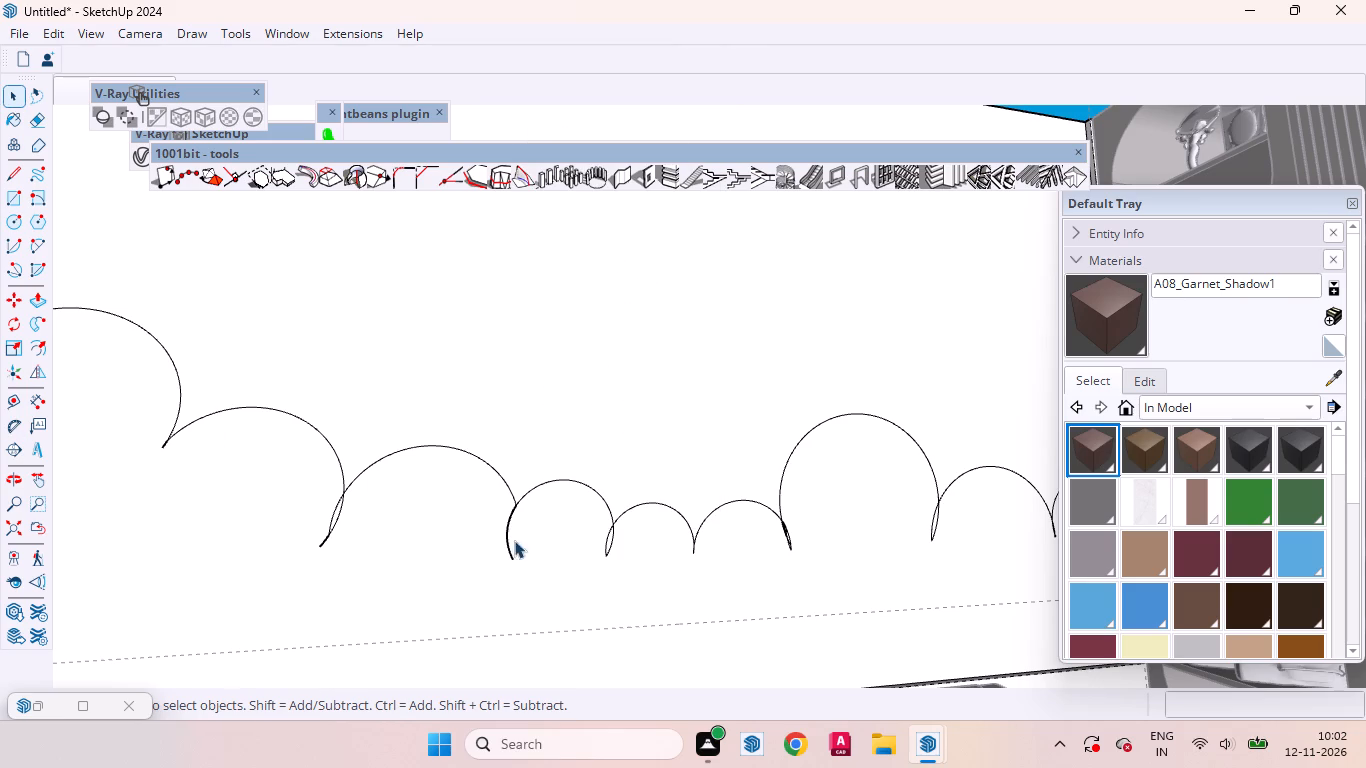
Select the cloud-shaped face above the bed and examine it from several angles across the room.
click(425, 569)
scroll(560, 395, down, 5)
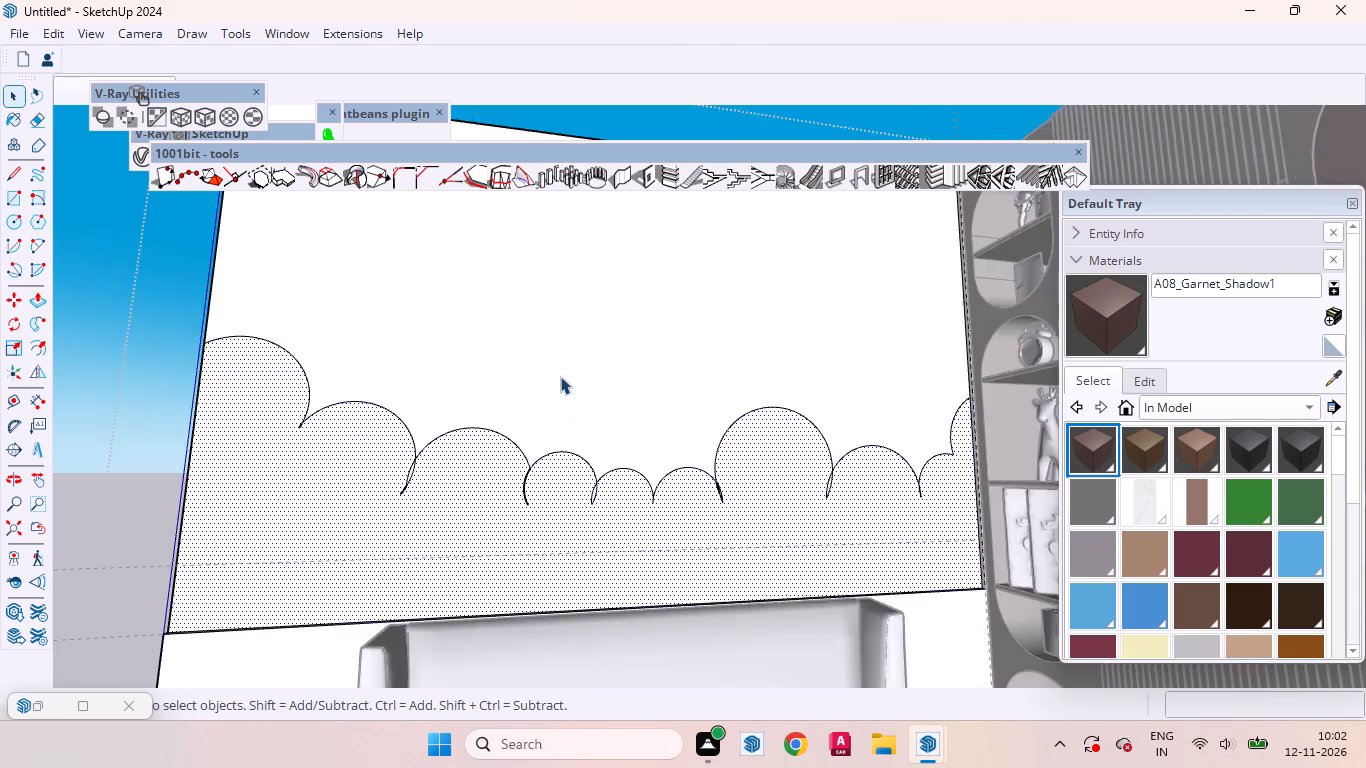
scroll(560, 376, down, 3)
middle_drag(606, 493, 445, 684)
scroll(793, 422, down, 7)
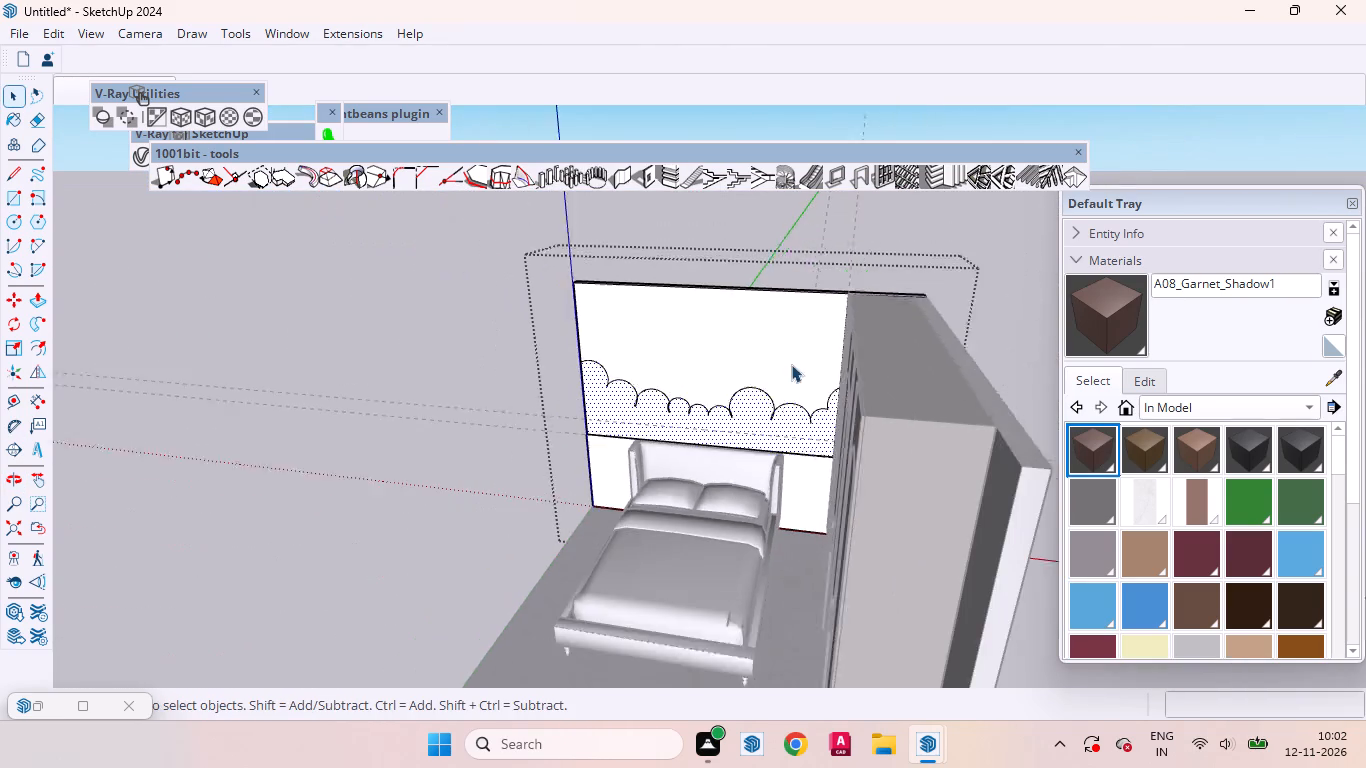
scroll(791, 364, down, 1)
middle_drag(565, 474, 695, 440)
scroll(728, 421, up, 2)
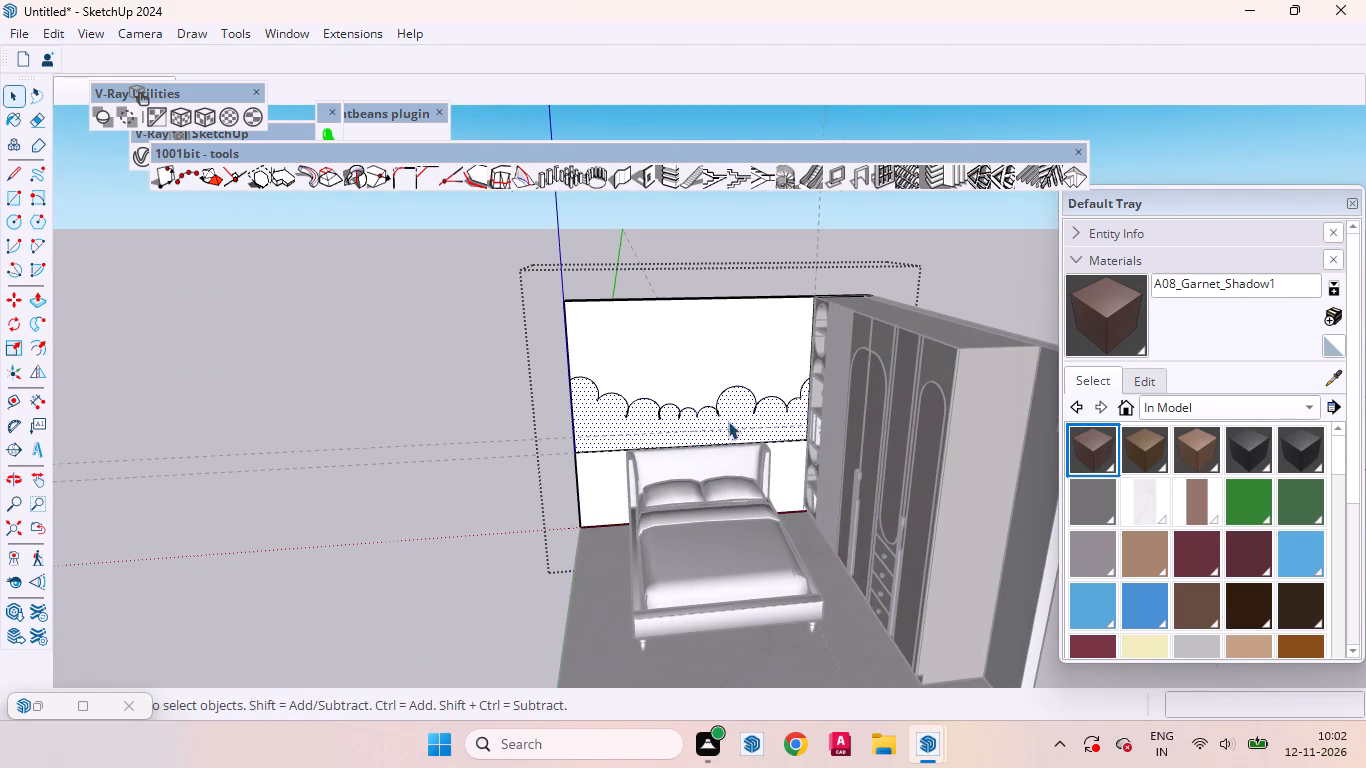
scroll(728, 421, up, 1)
scroll(729, 421, down, 4)
middle_drag(692, 422, 785, 434)
Erase the short tail hanging below the crossing of the second and third arcs from the left.
scroll(747, 420, up, 9)
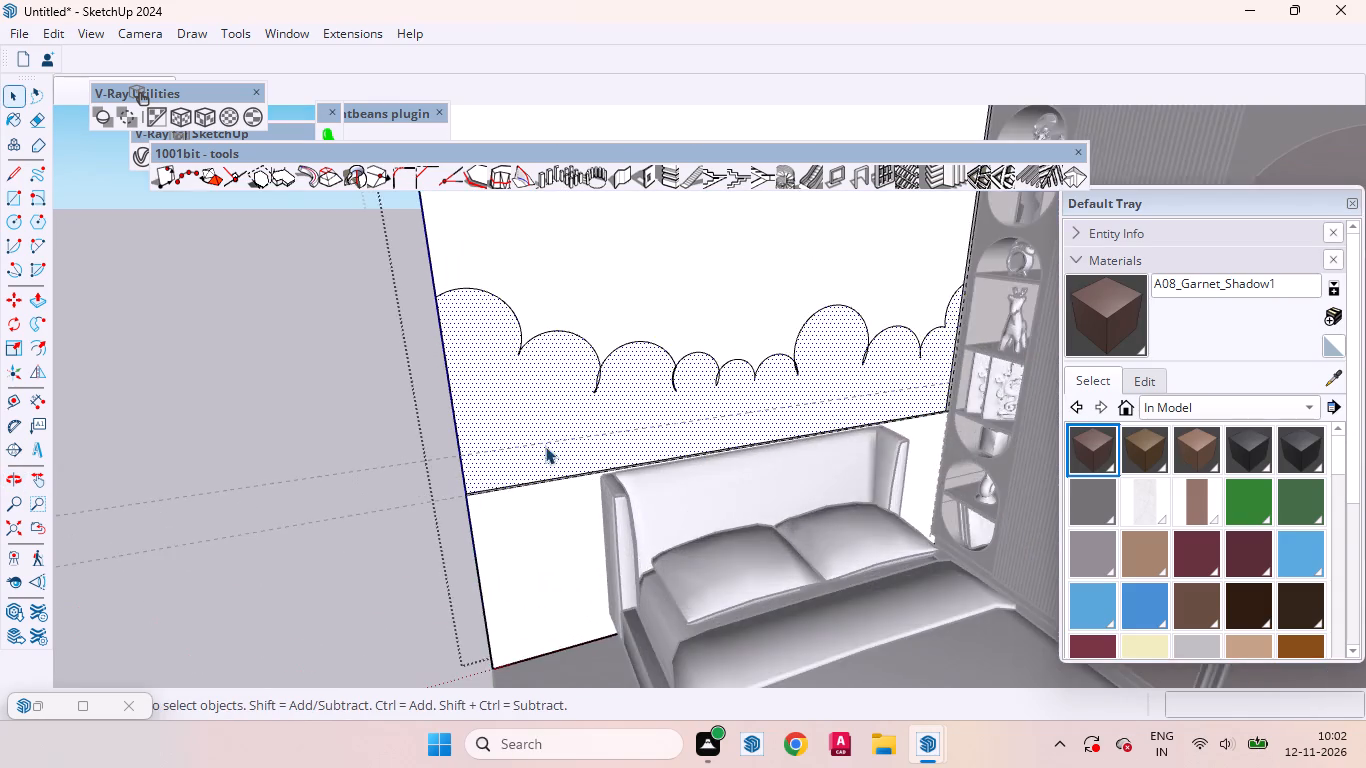
scroll(545, 446, up, 17)
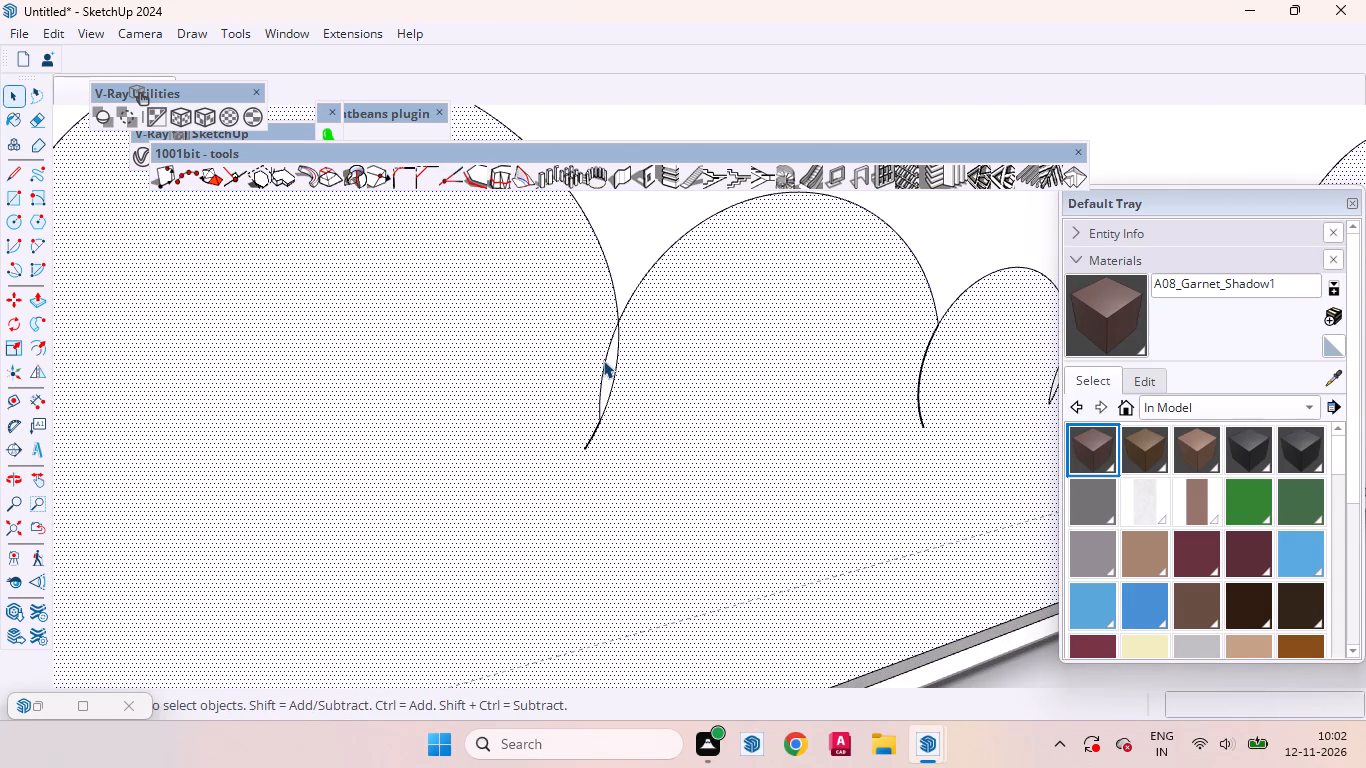
click(599, 426)
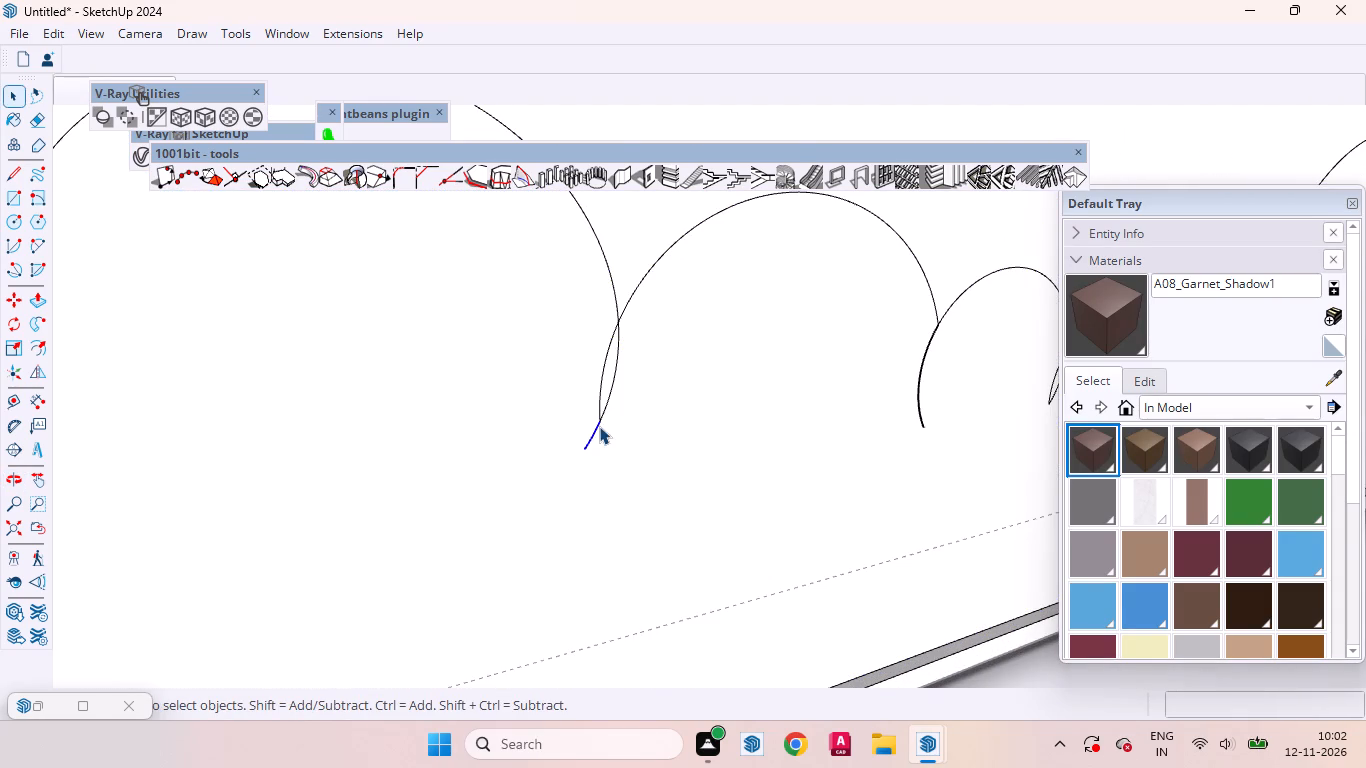
right_click(599, 426)
click(649, 29)
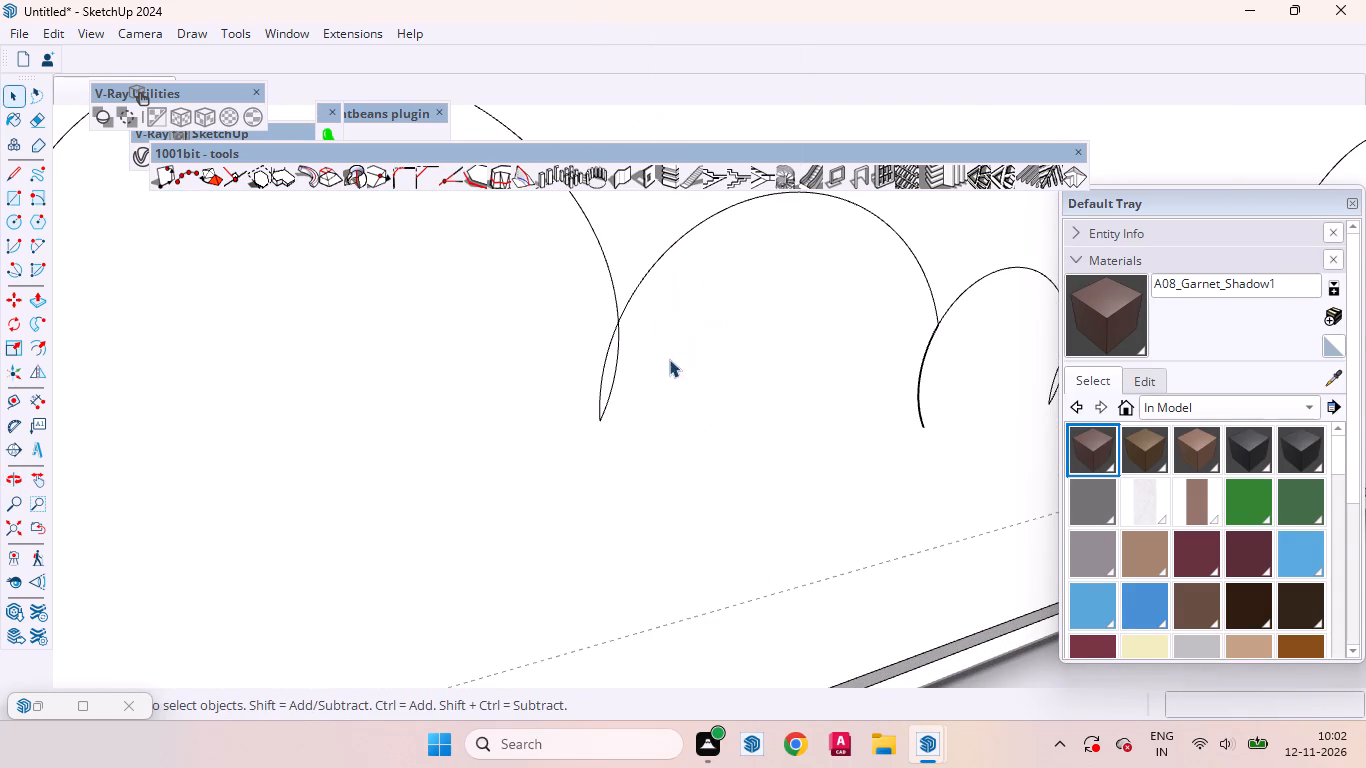
Erase the overlapping end of the second arc from the left, below where it crosses the third arc.
click(669, 359)
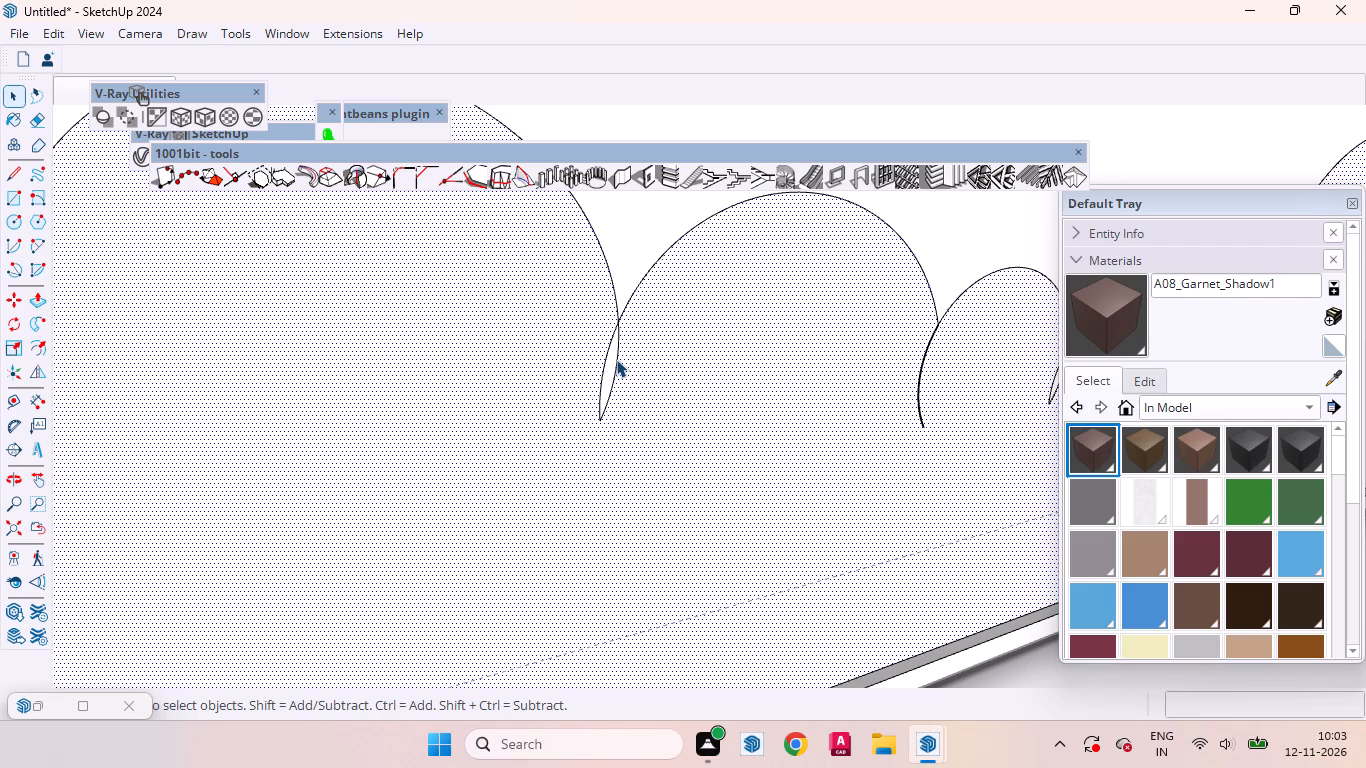
click(619, 357)
right_click(620, 357)
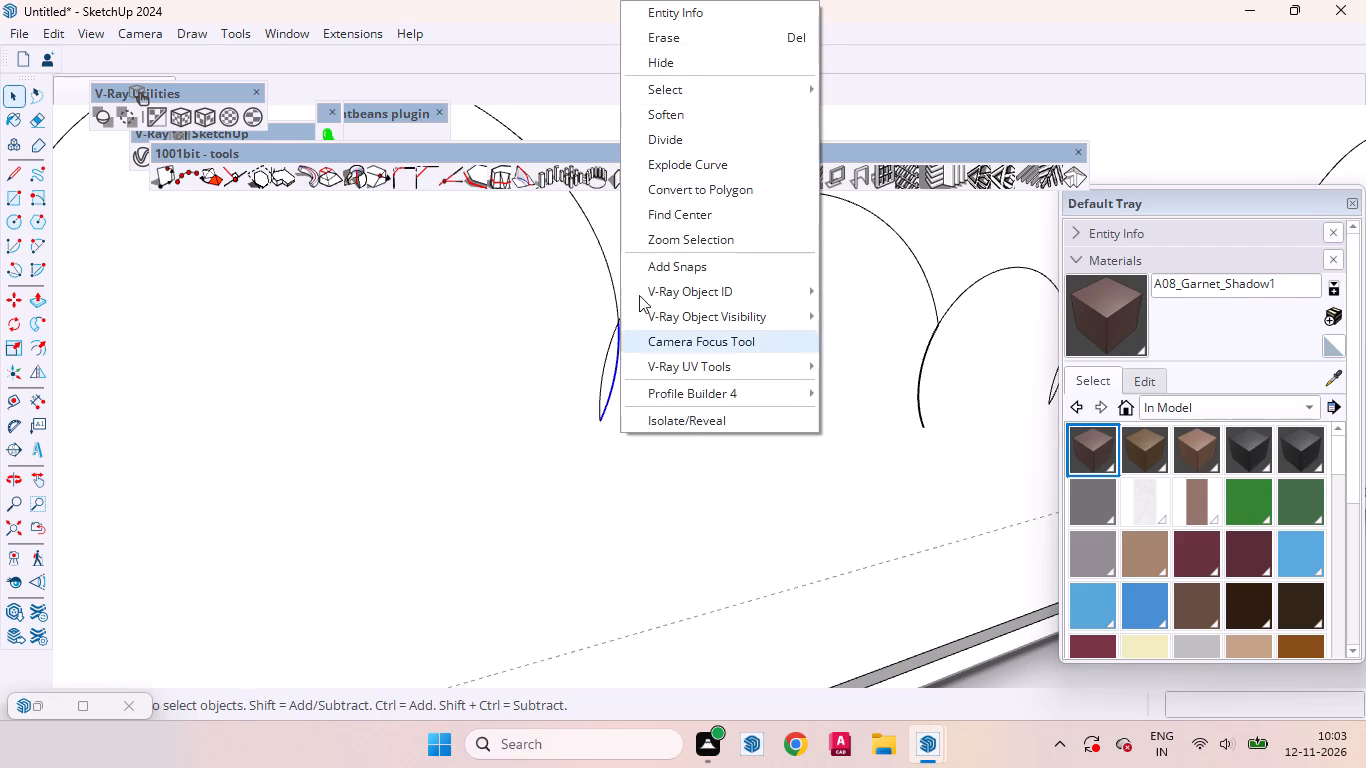
click(665, 39)
Erase the near end of the eighth arc from the left, below where it crosses the large seventh arc.
scroll(566, 494, down, 14)
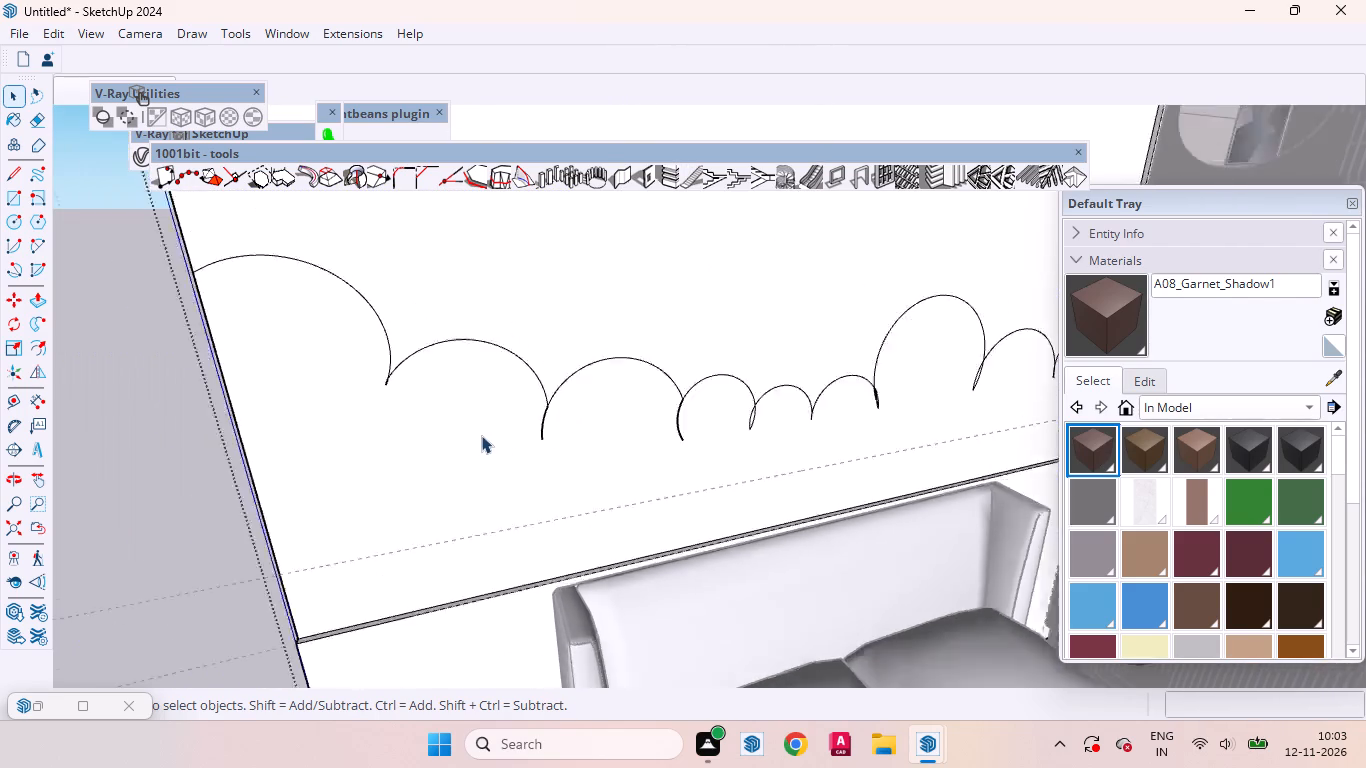
click(518, 462)
scroll(458, 406, down, 8)
middle_drag(491, 376, 396, 330)
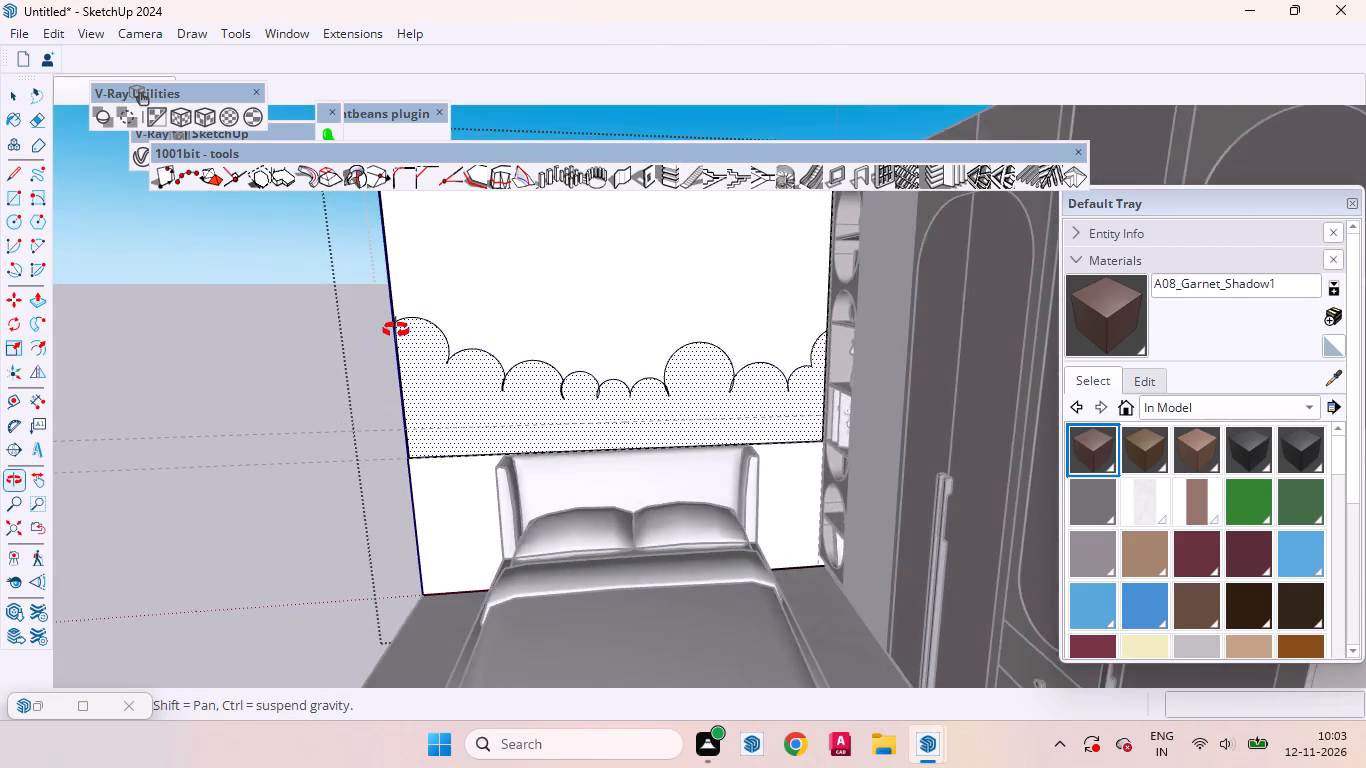
middle_drag(396, 330, 448, 327)
scroll(725, 388, up, 6)
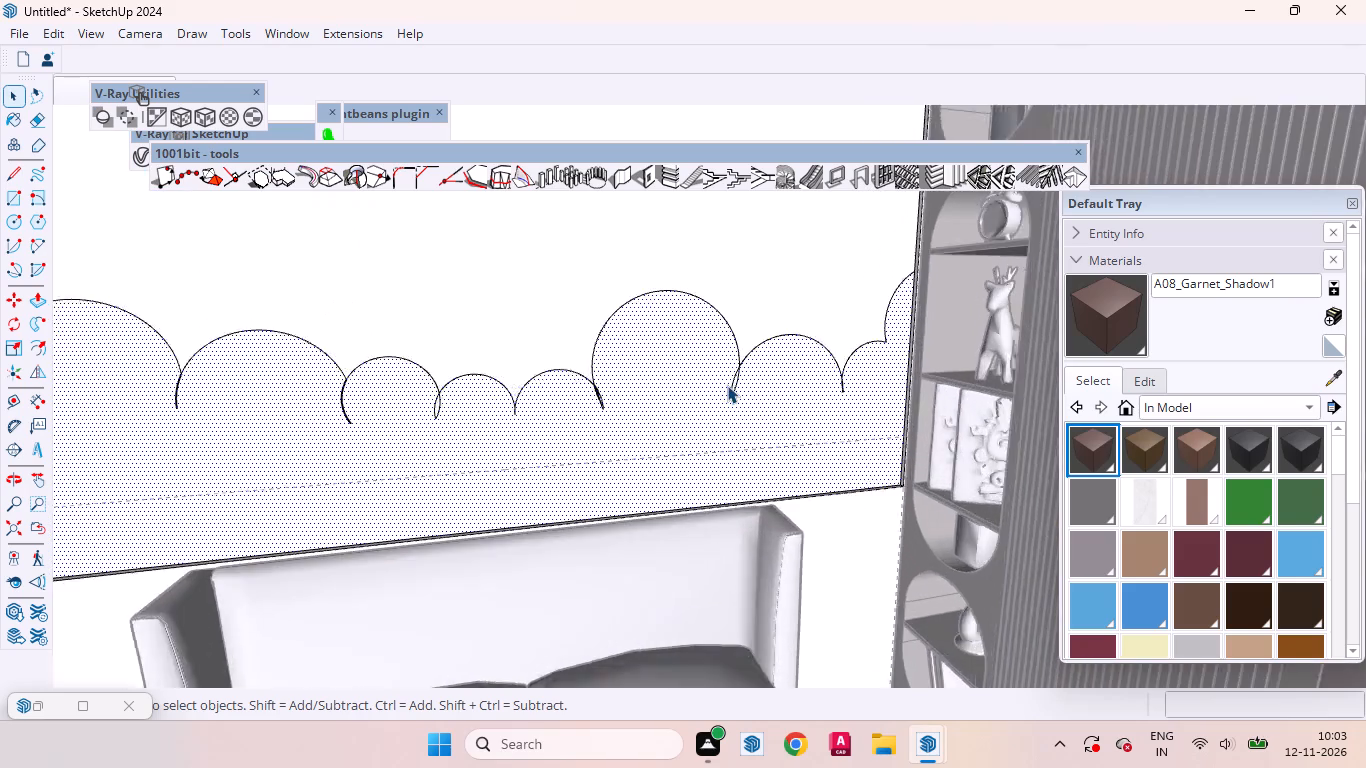
scroll(727, 385, up, 13)
click(734, 375)
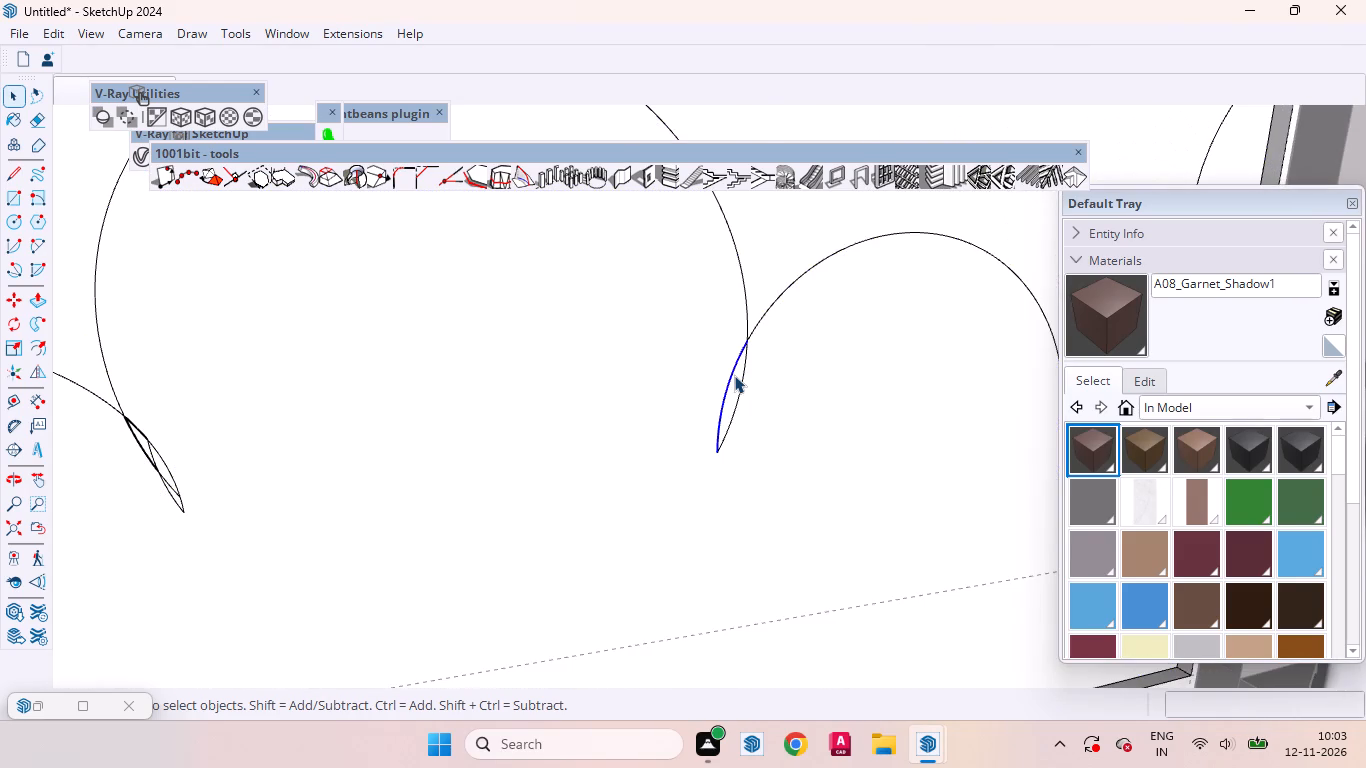
right_click(734, 375)
click(768, 30)
Erase the overlapping slivers below the crossing of the sixth arc and the large seventh arc, leaving only the sixth arc's tail.
scroll(761, 540, down, 5)
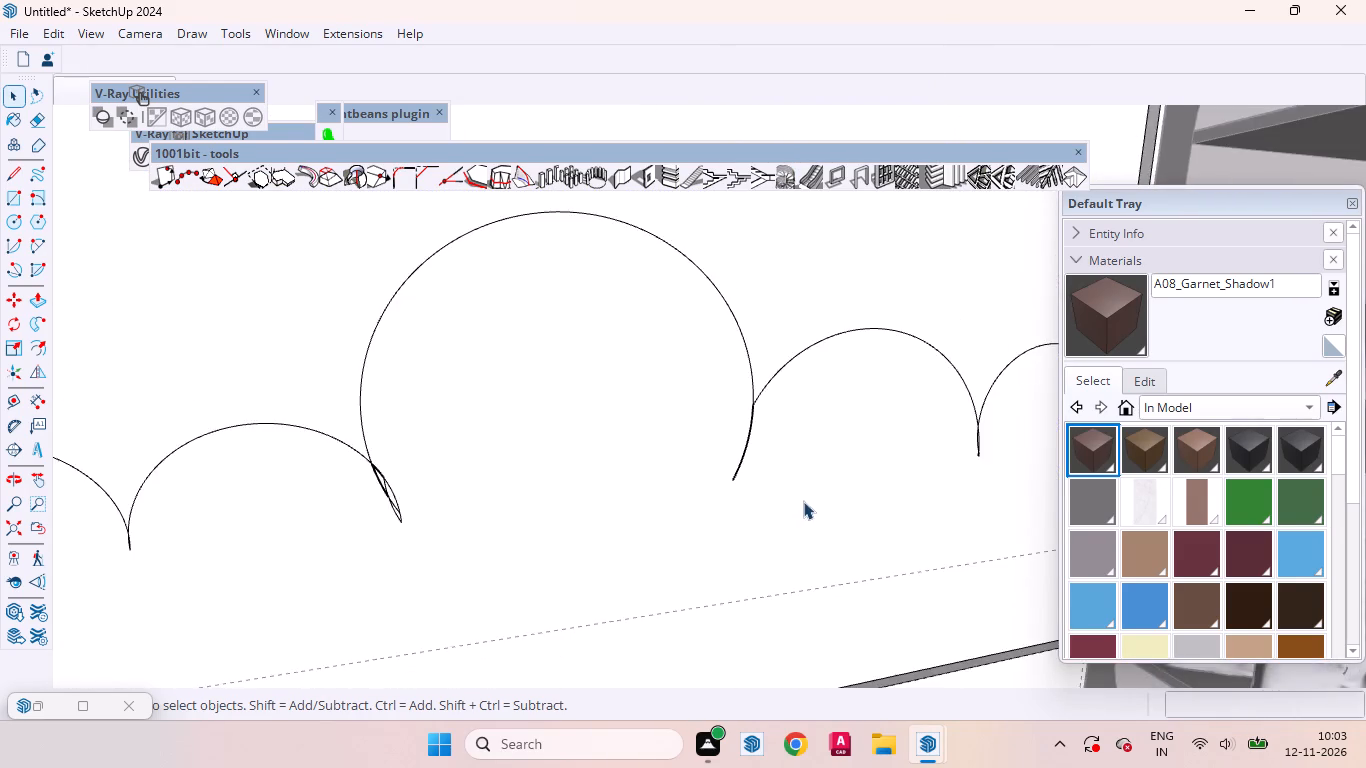
scroll(803, 501, down, 3)
scroll(575, 537, up, 18)
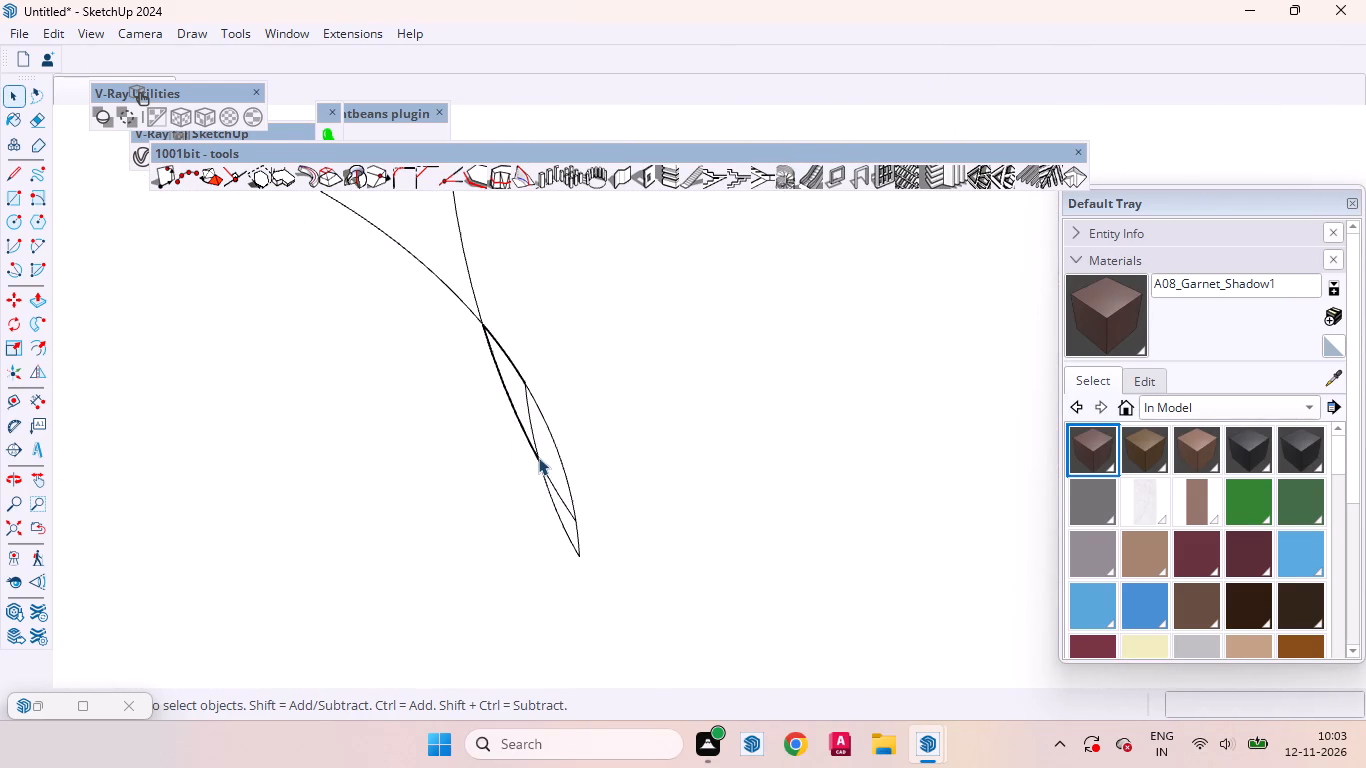
click(539, 455)
right_click(539, 455)
click(593, 68)
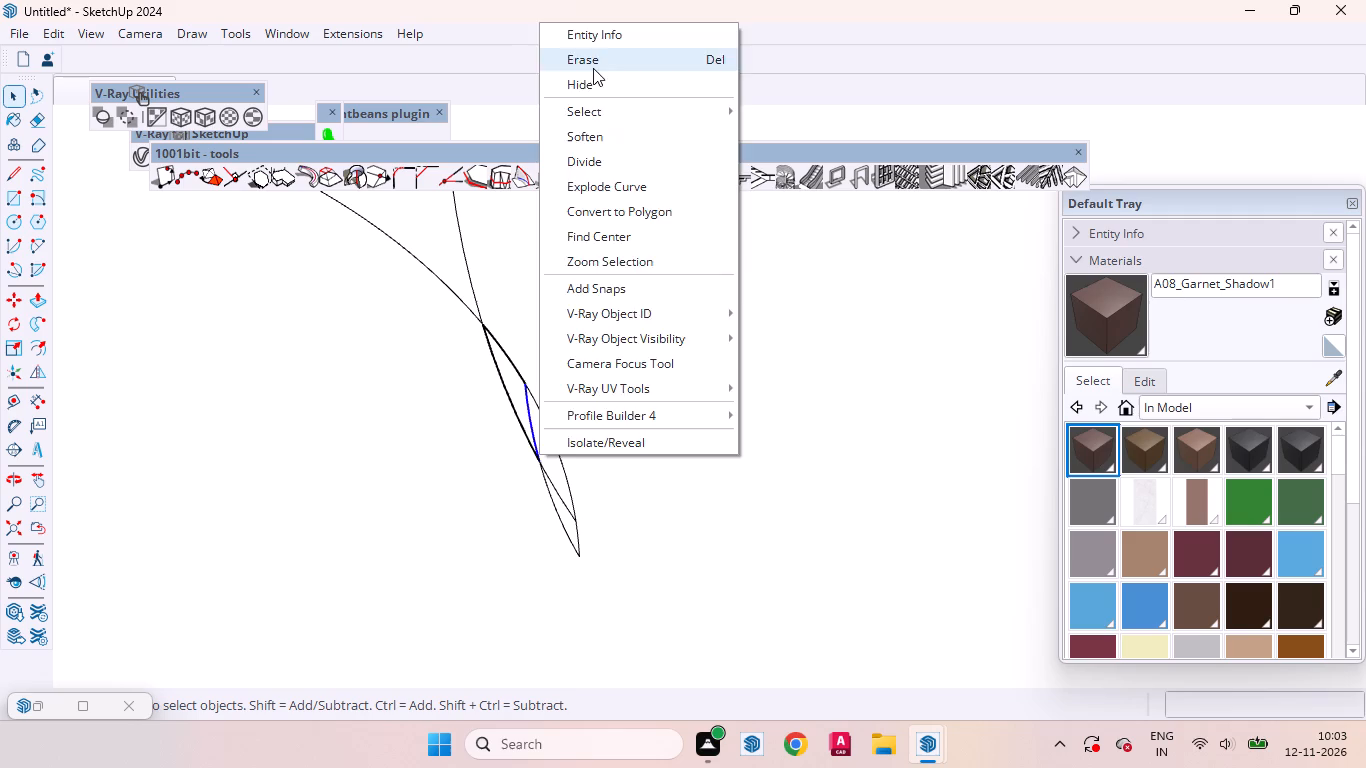
drag(483, 378, 546, 431)
click(519, 421)
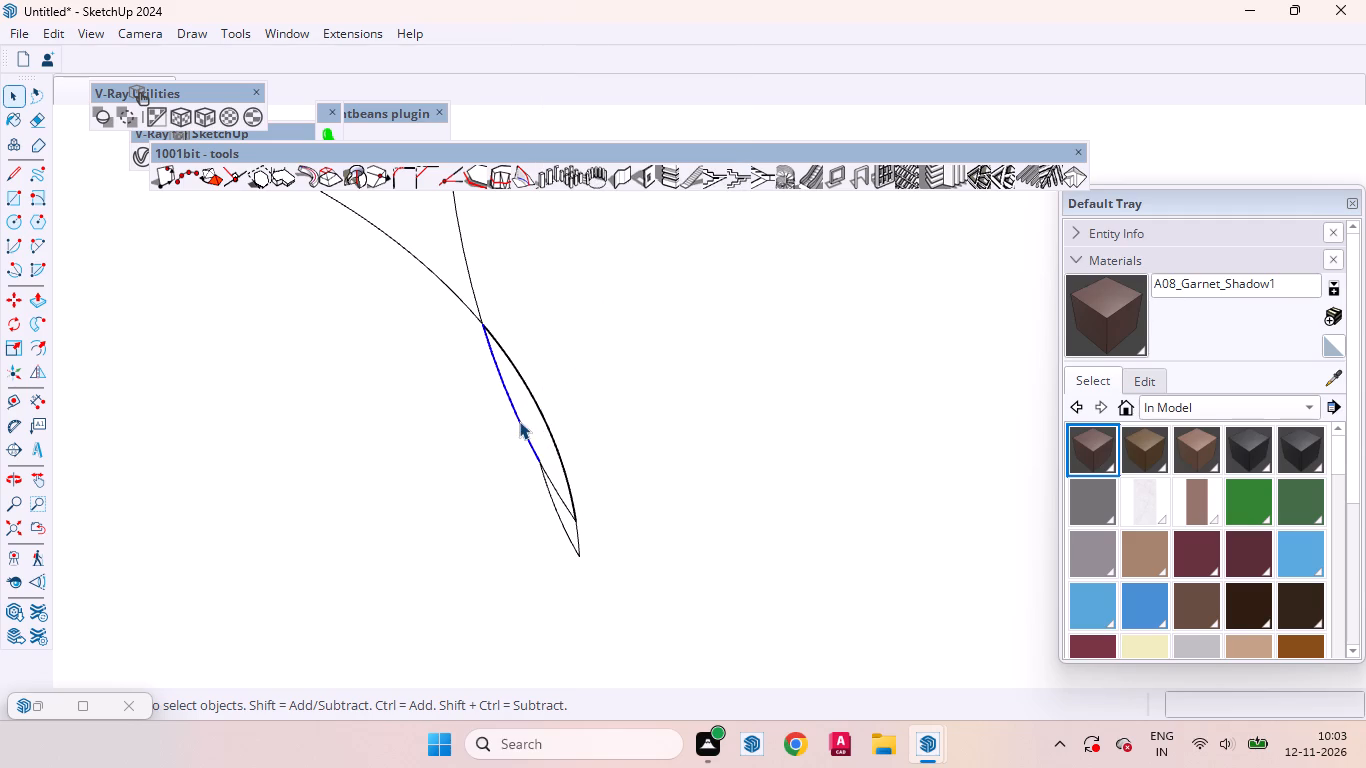
right_click(519, 421)
click(583, 35)
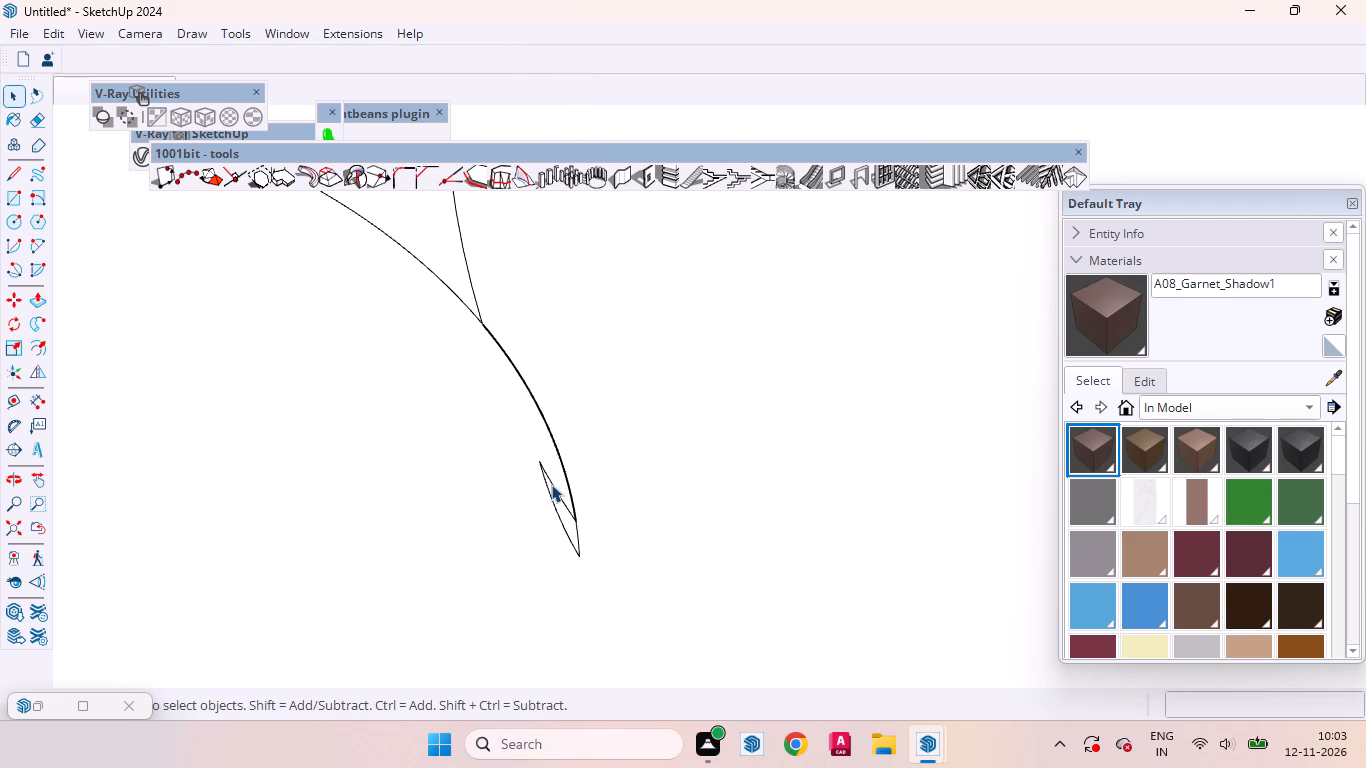
click(551, 484)
right_click(551, 484)
drag(597, 92, 602, 122)
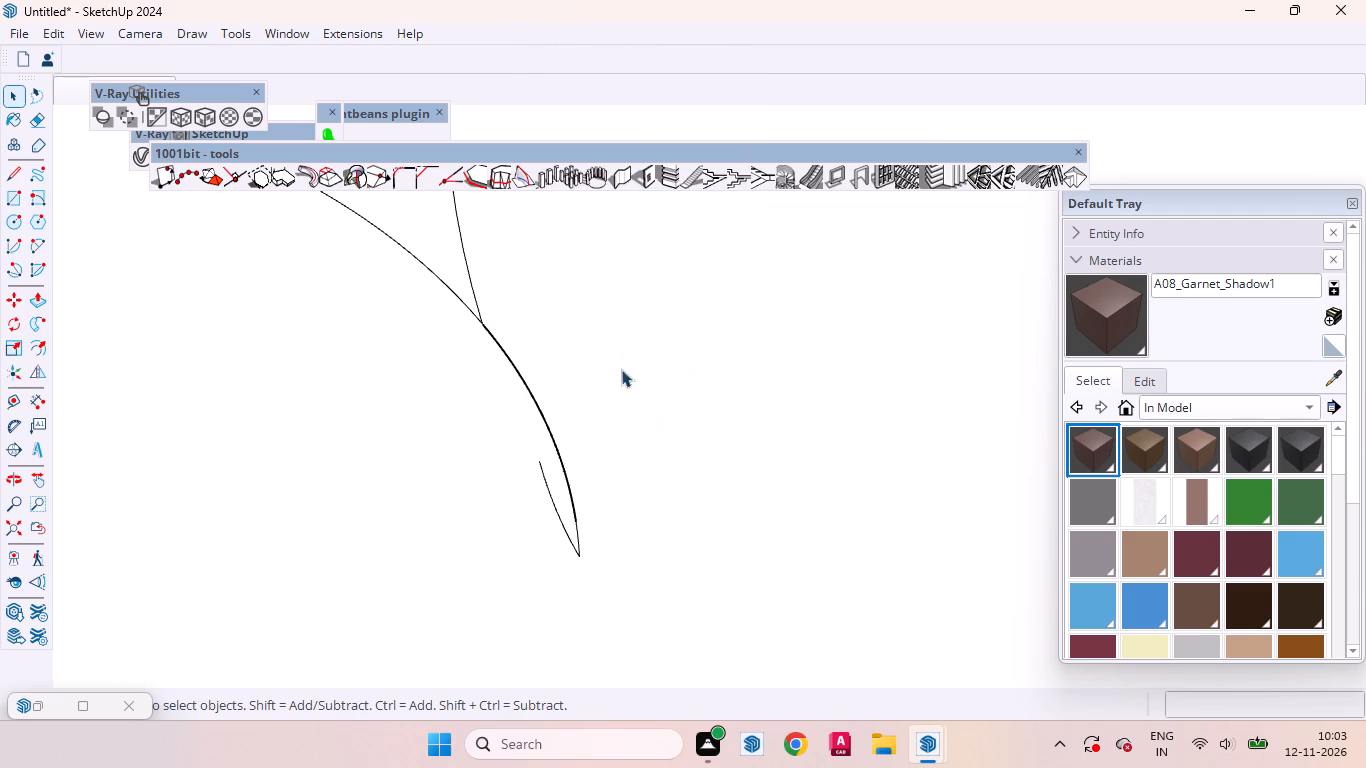
click(550, 495)
right_click(550, 495)
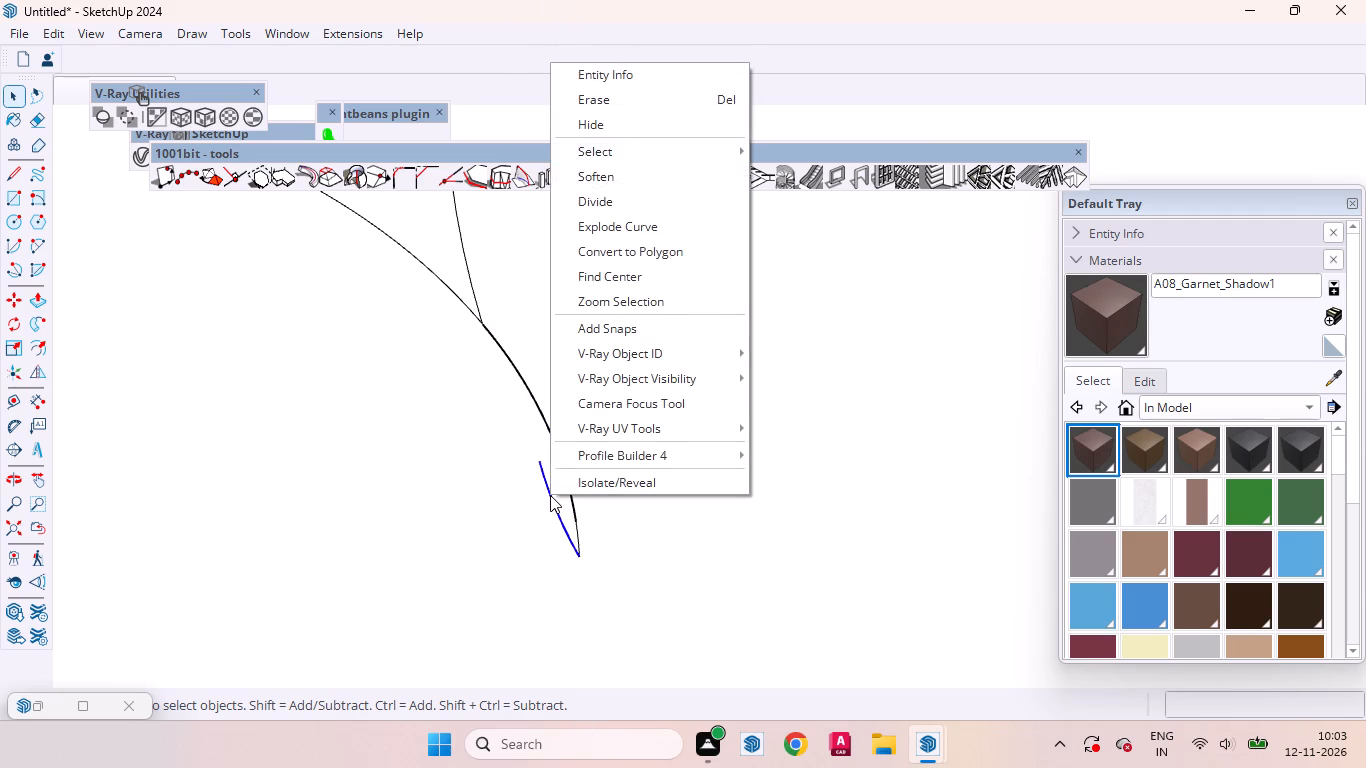
drag(600, 97, 609, 129)
click(663, 489)
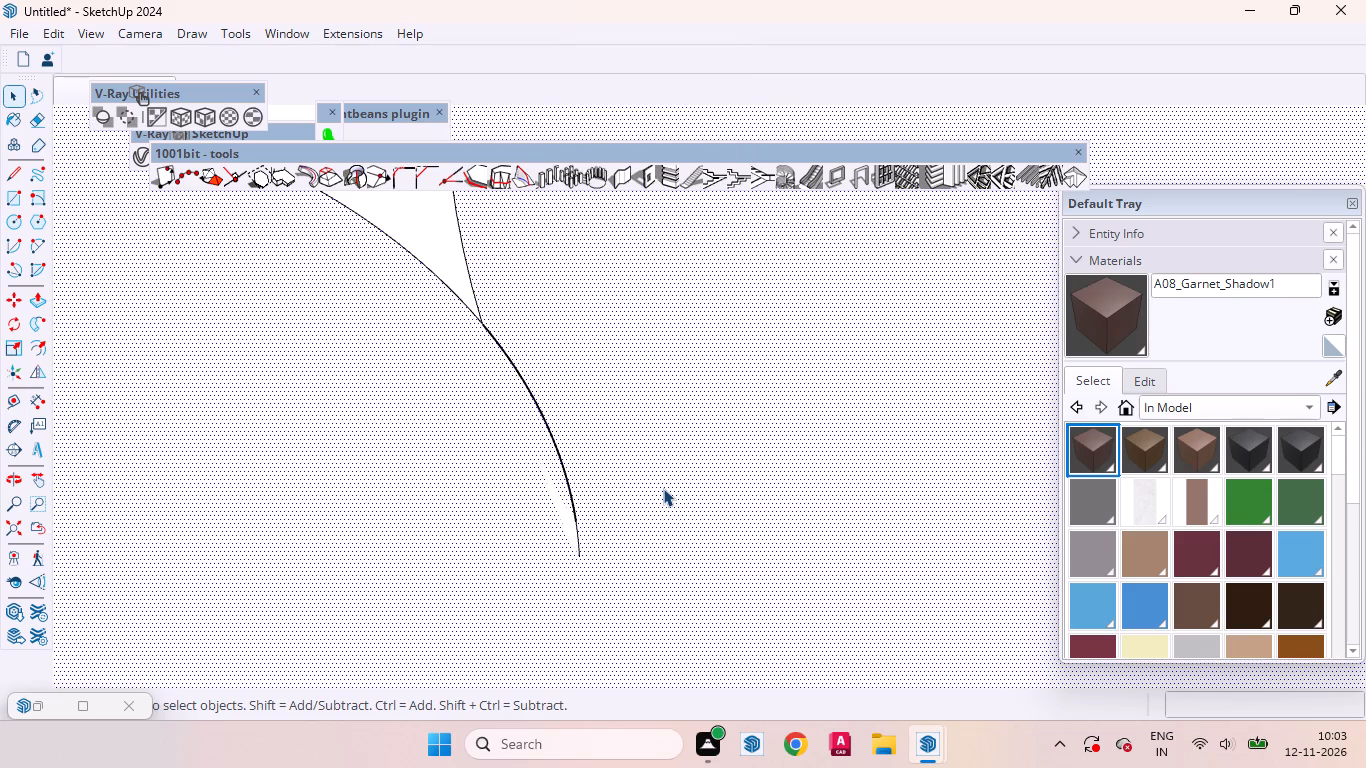
Erase both pieces of the fifth arc's overlapping end, below where it crosses the fourth arc from the left.
scroll(668, 495, down, 20)
scroll(668, 495, down, 6)
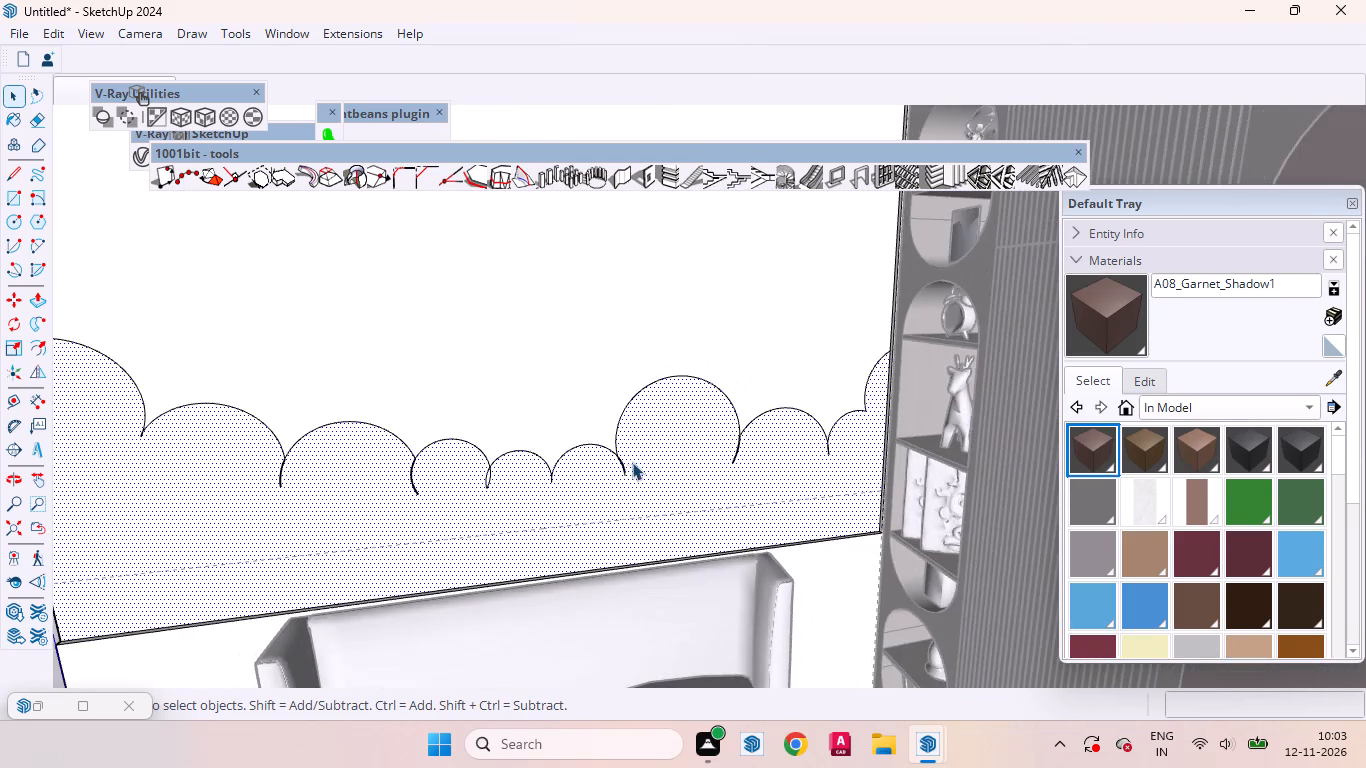
scroll(491, 481, up, 10)
click(481, 462)
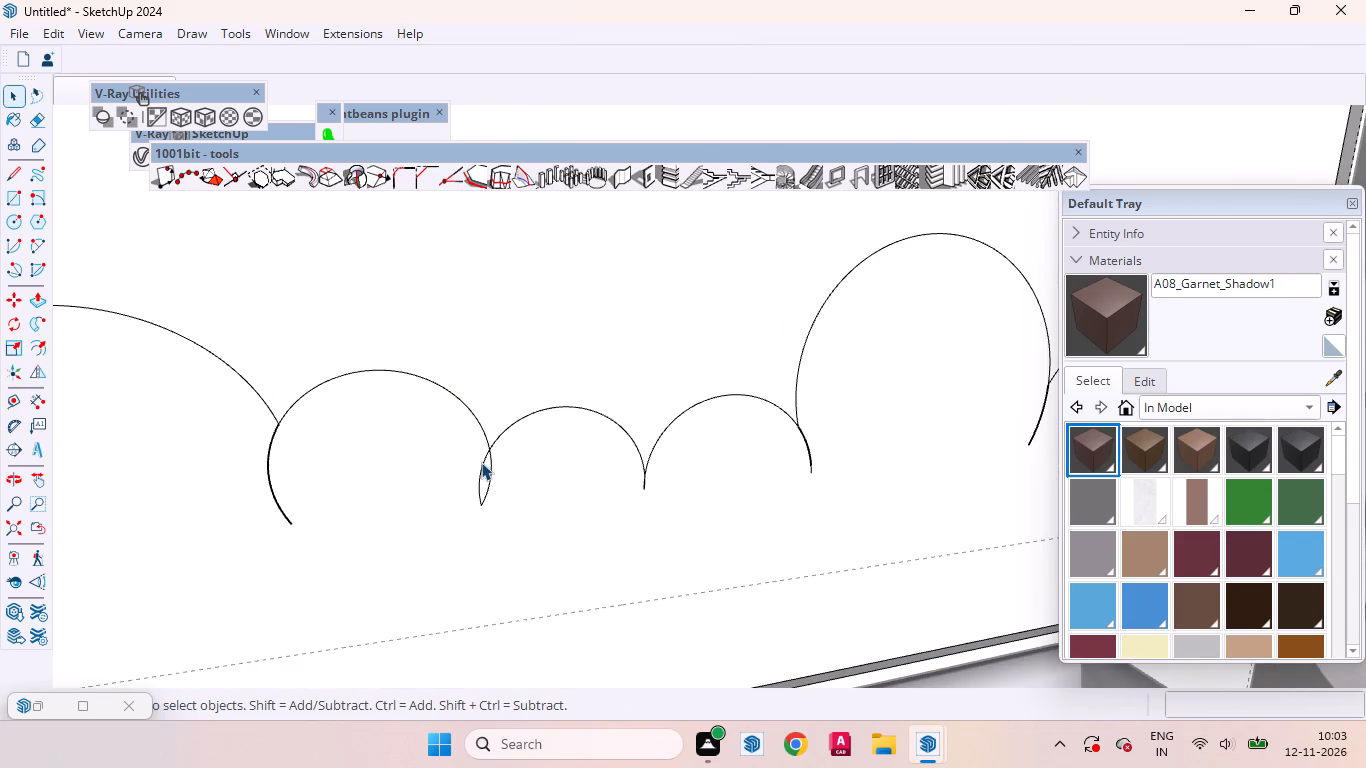
right_click(481, 462)
click(533, 510)
click(483, 457)
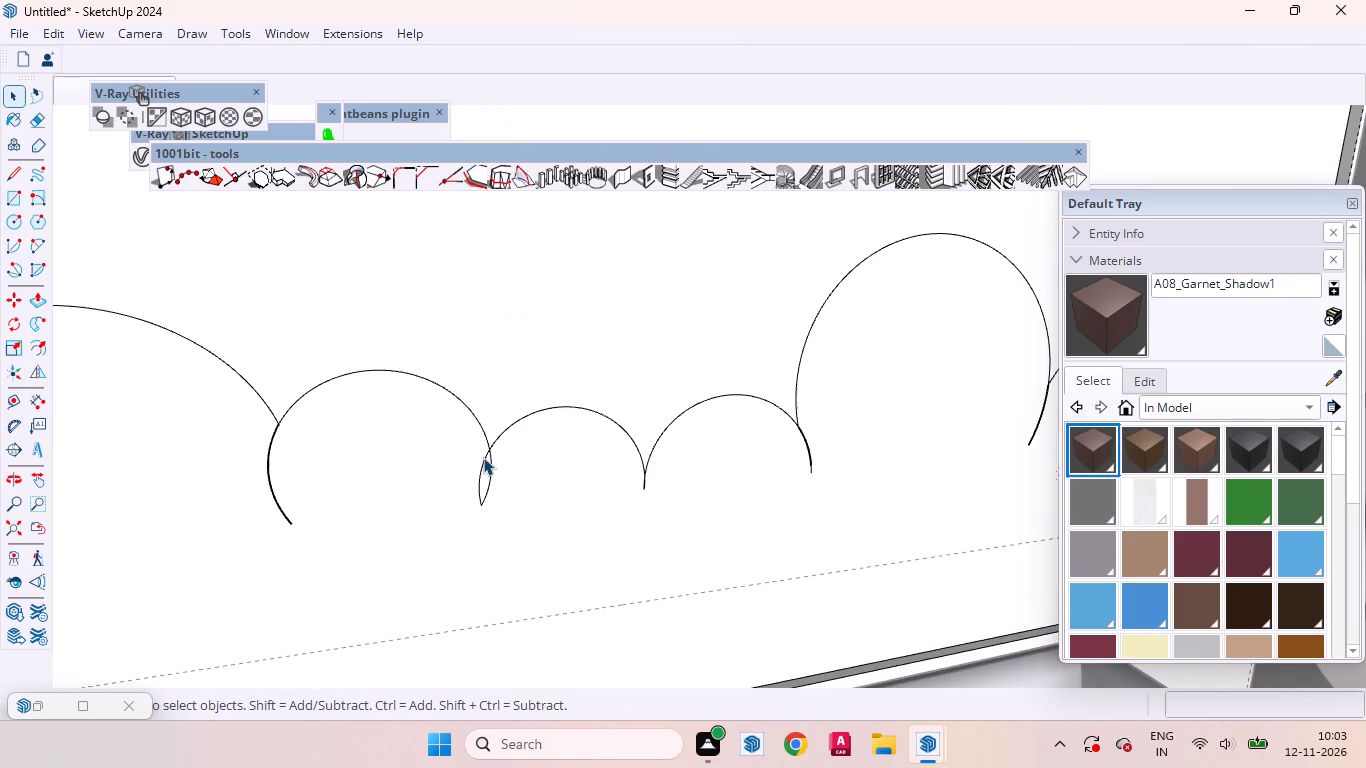
click(483, 460)
scroll(488, 475, up, 5)
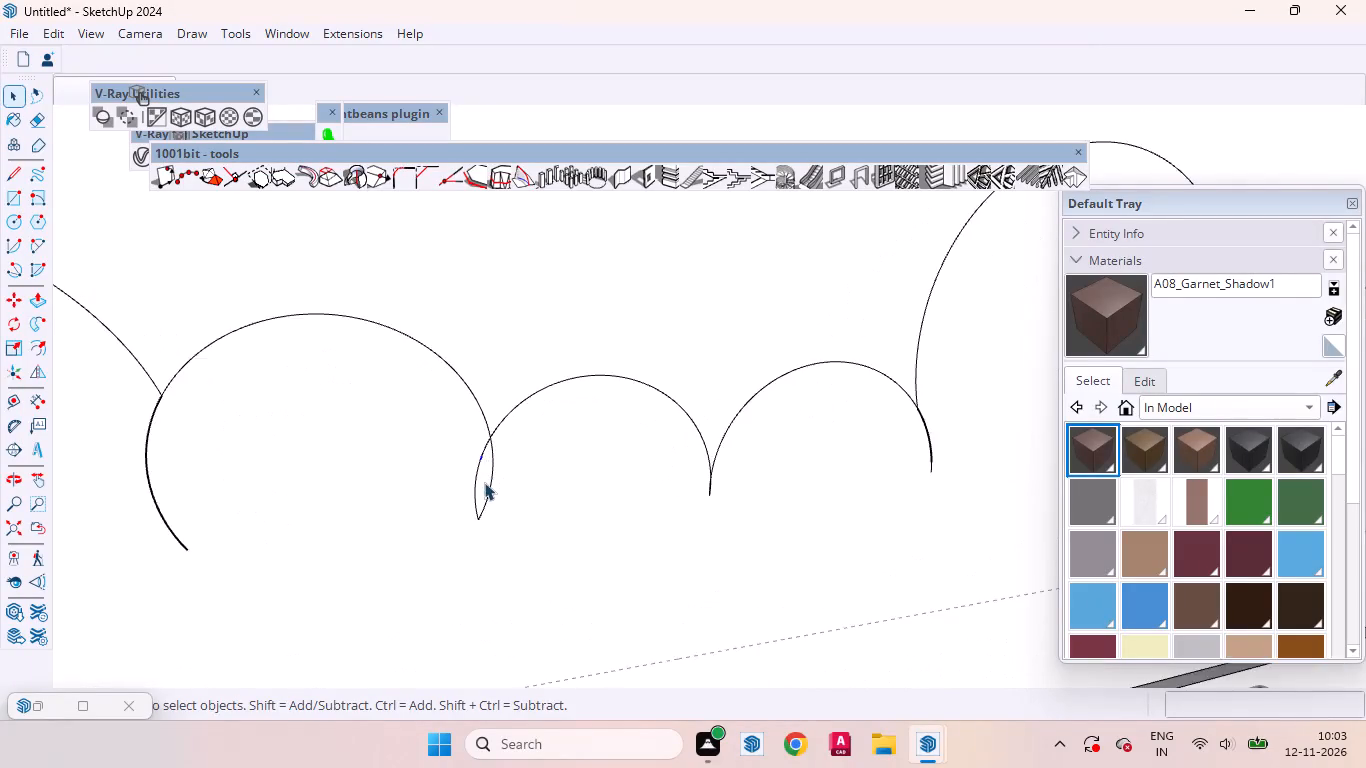
scroll(484, 482, up, 3)
drag(488, 498, 447, 421)
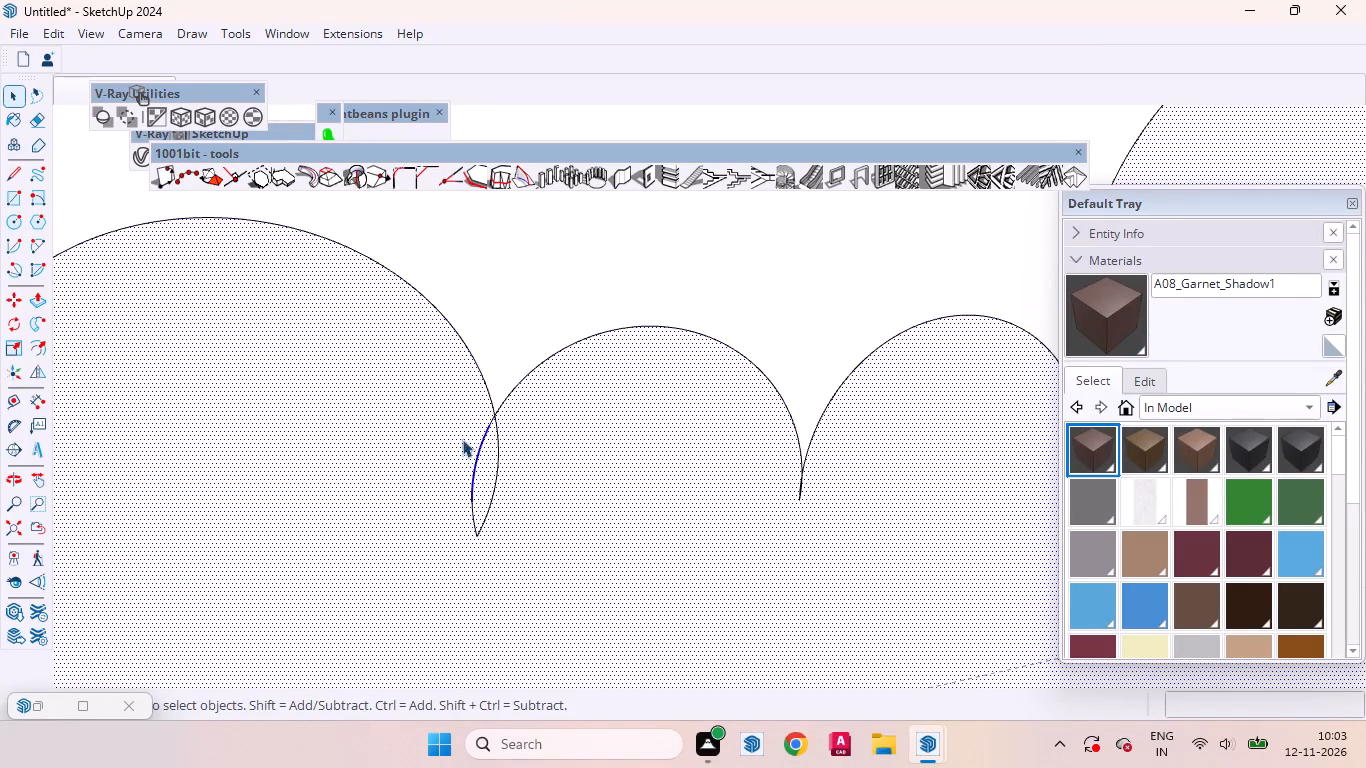
click(458, 452)
drag(457, 408, 495, 502)
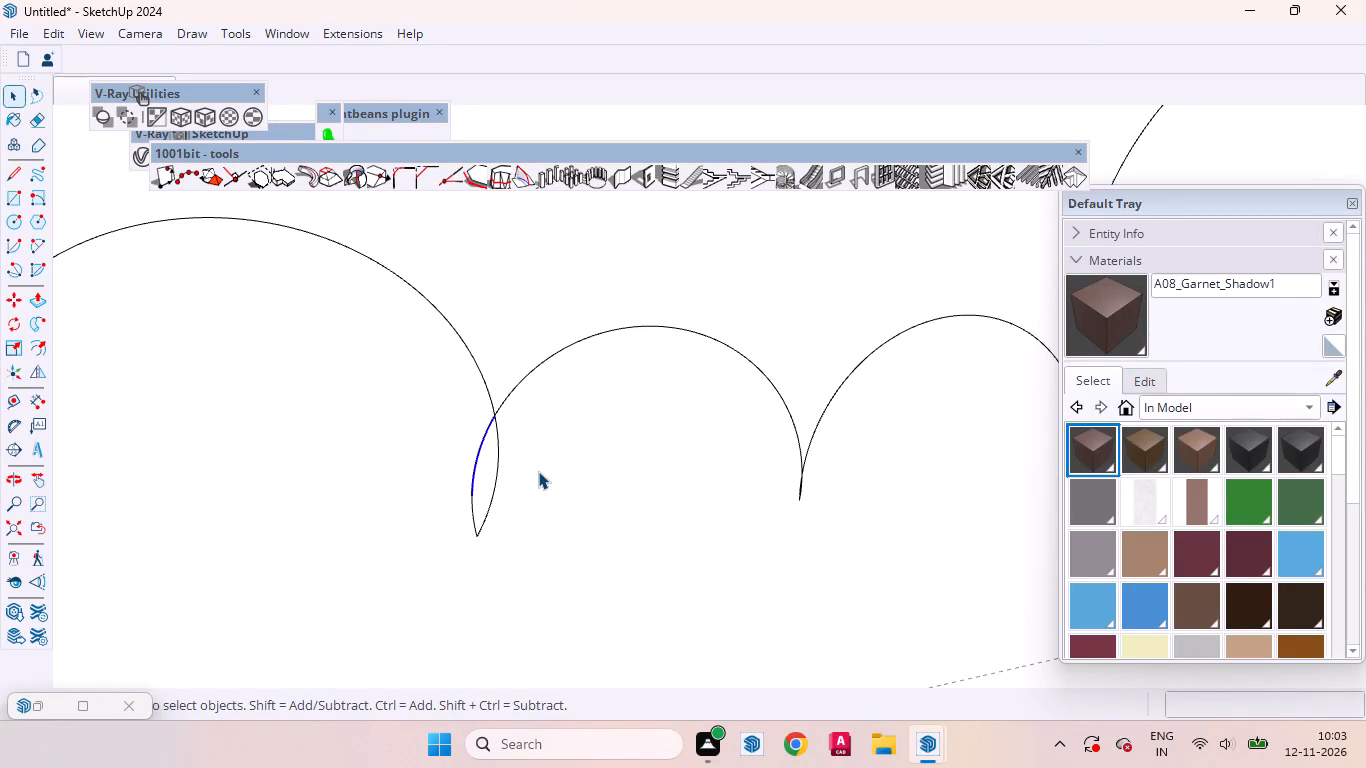
key(Delete)
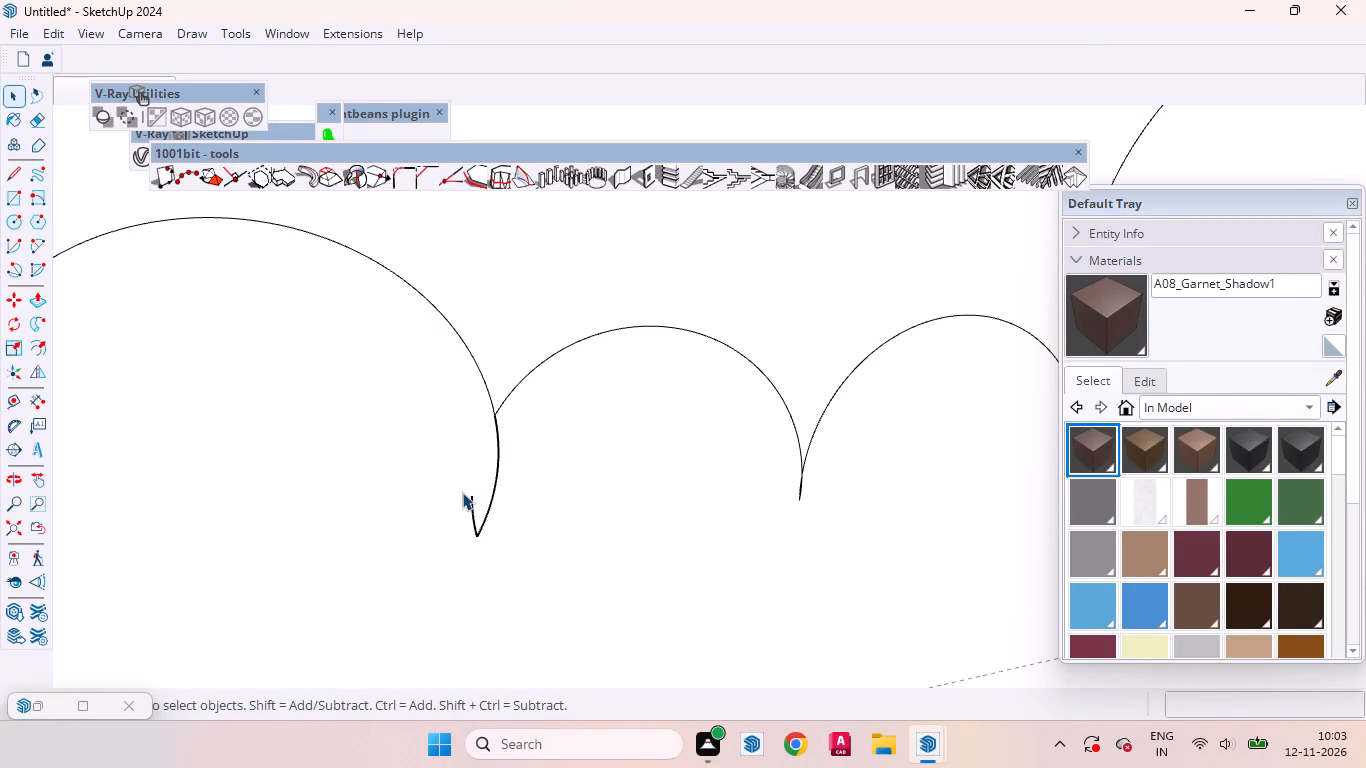
drag(409, 475, 519, 561)
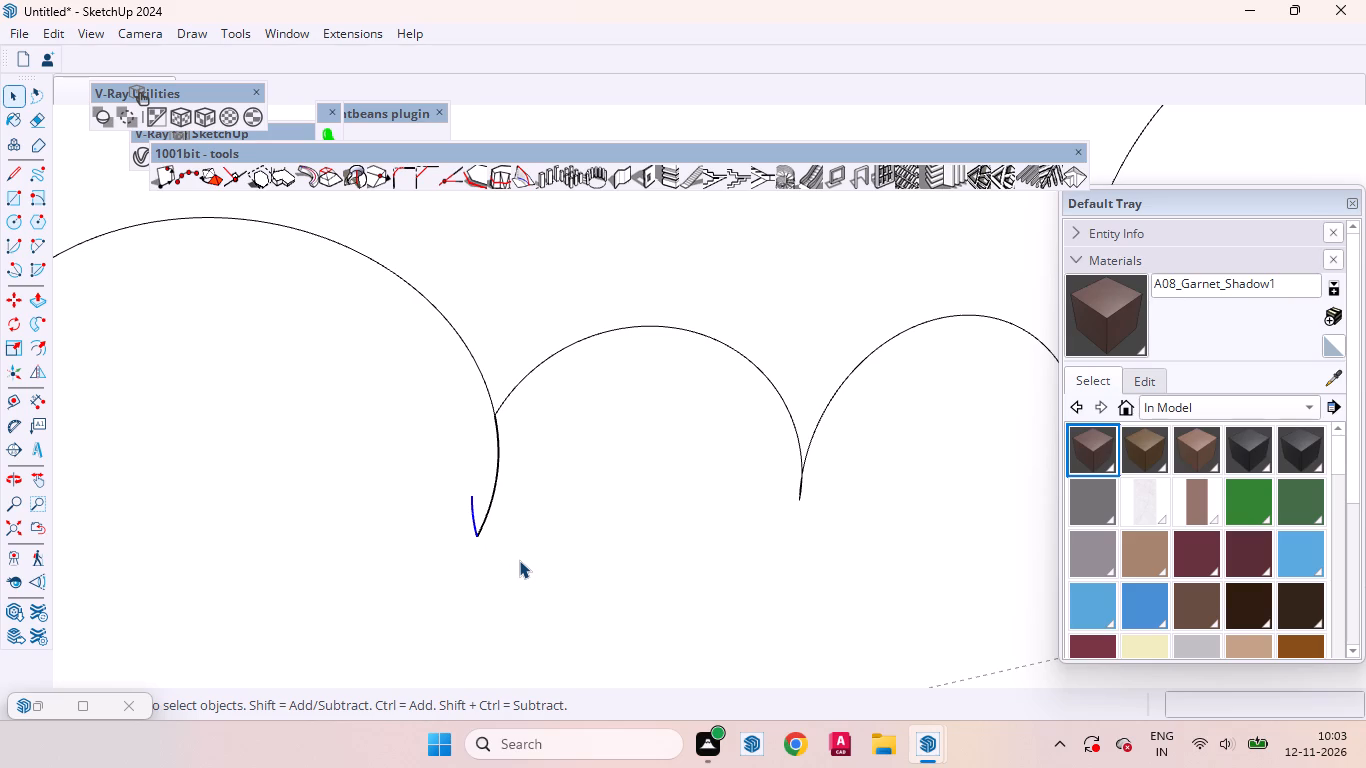
key(Delete)
click(617, 580)
Erase the overlapping end of the ninth arc from the left, below where it crosses the eighth arc.
scroll(519, 566, down, 2)
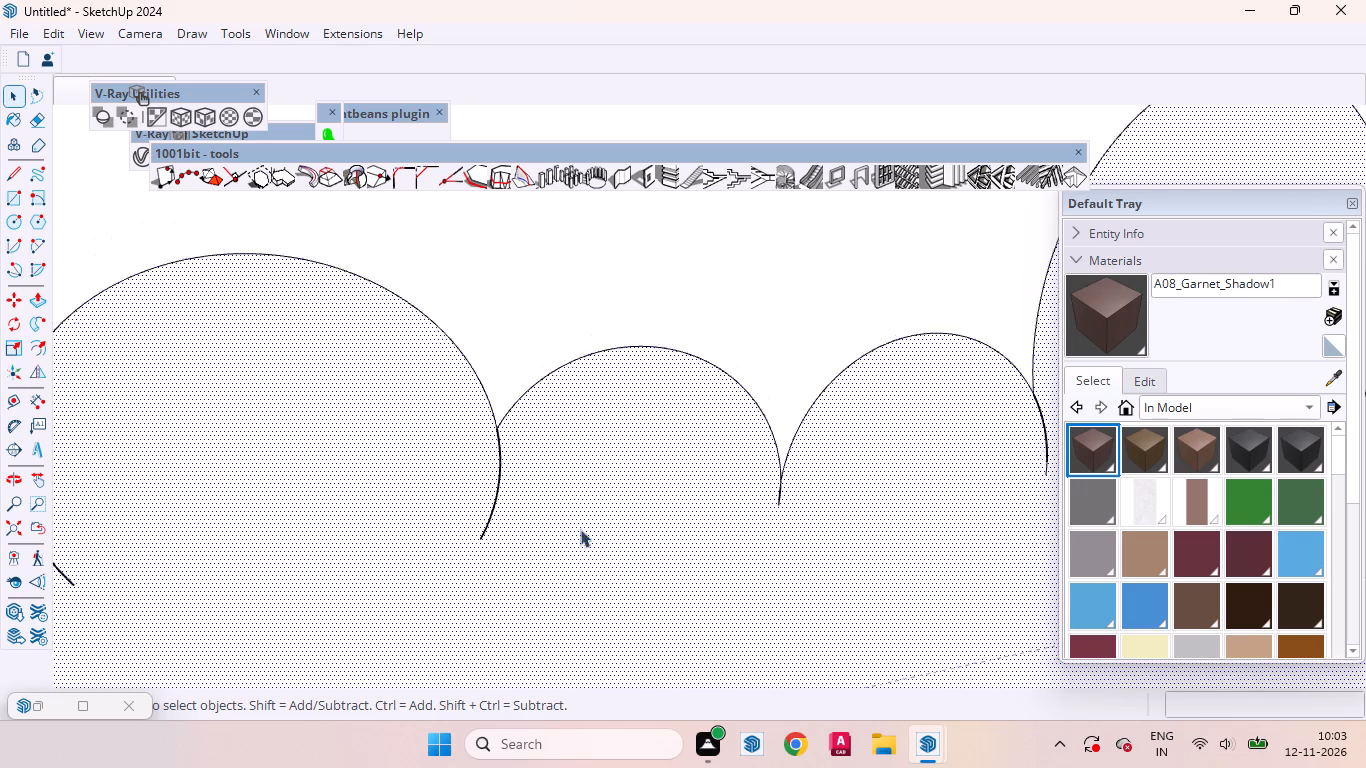
scroll(580, 529, down, 11)
scroll(627, 371, up, 1)
scroll(629, 373, down, 6)
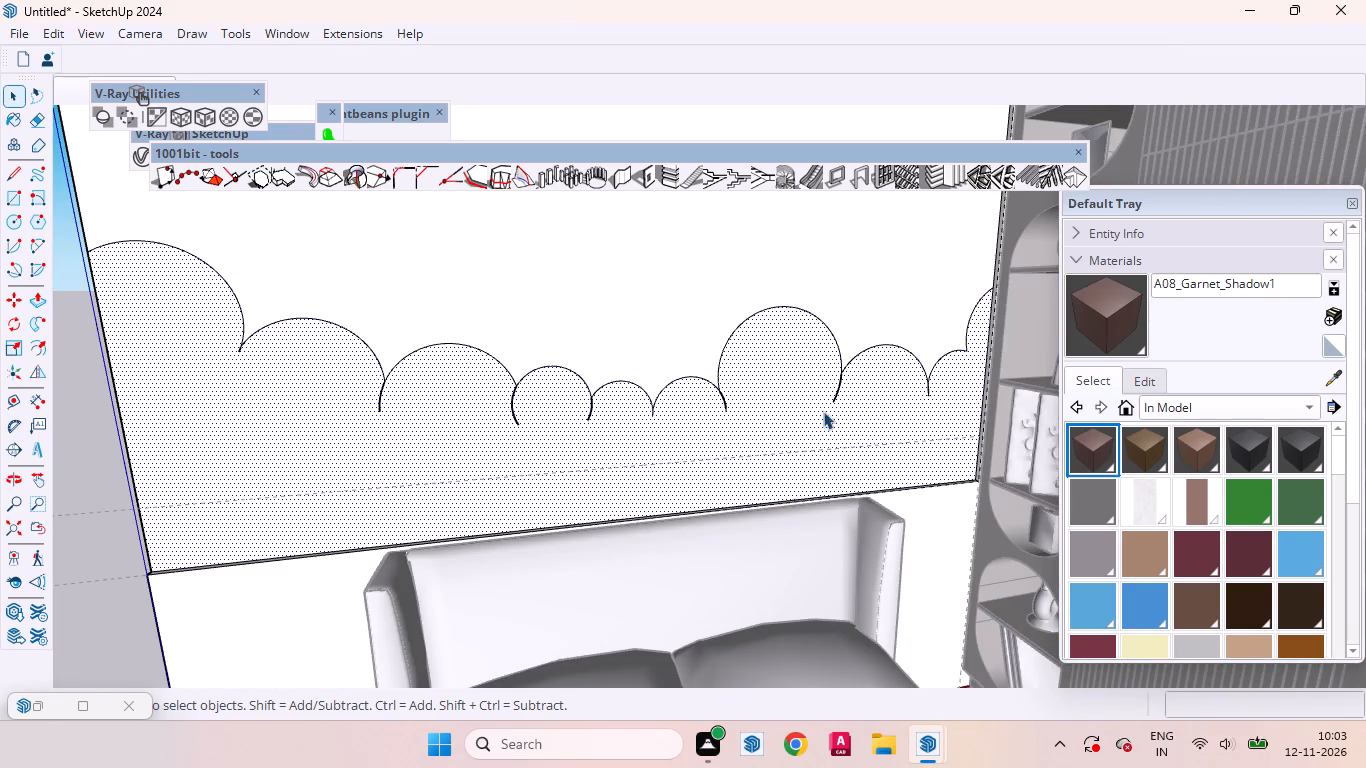
scroll(749, 414, down, 3)
scroll(853, 387, up, 17)
scroll(569, 433, down, 2)
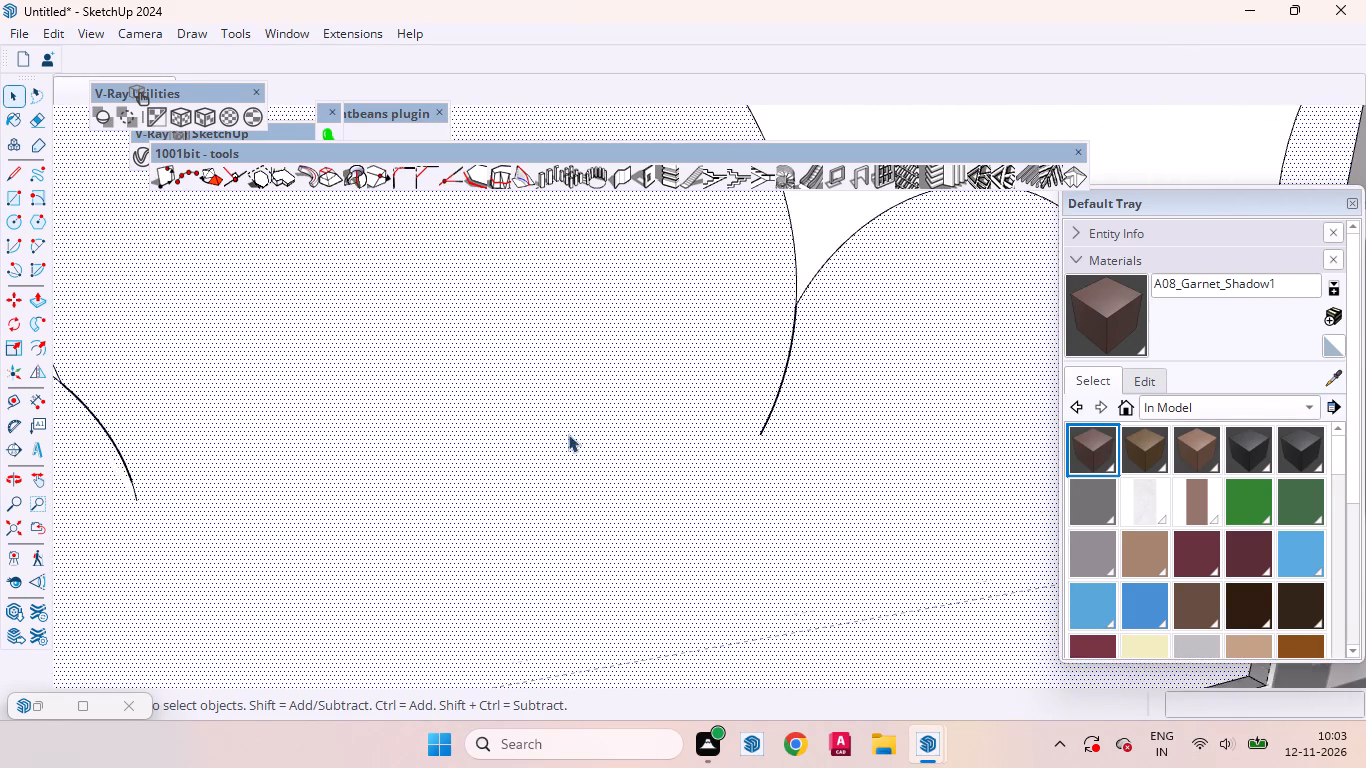
scroll(568, 434, down, 8)
scroll(906, 423, up, 20)
scroll(906, 423, up, 2)
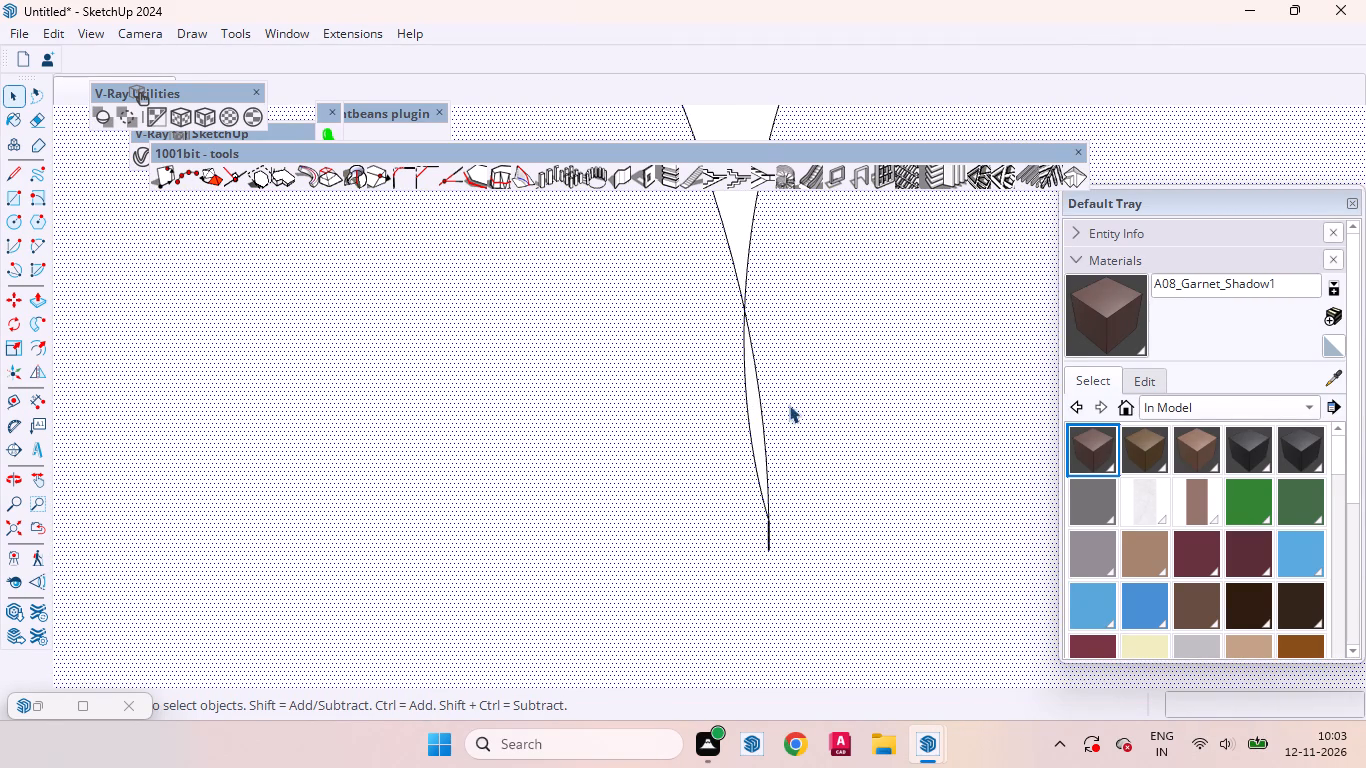
click(745, 392)
right_click(745, 392)
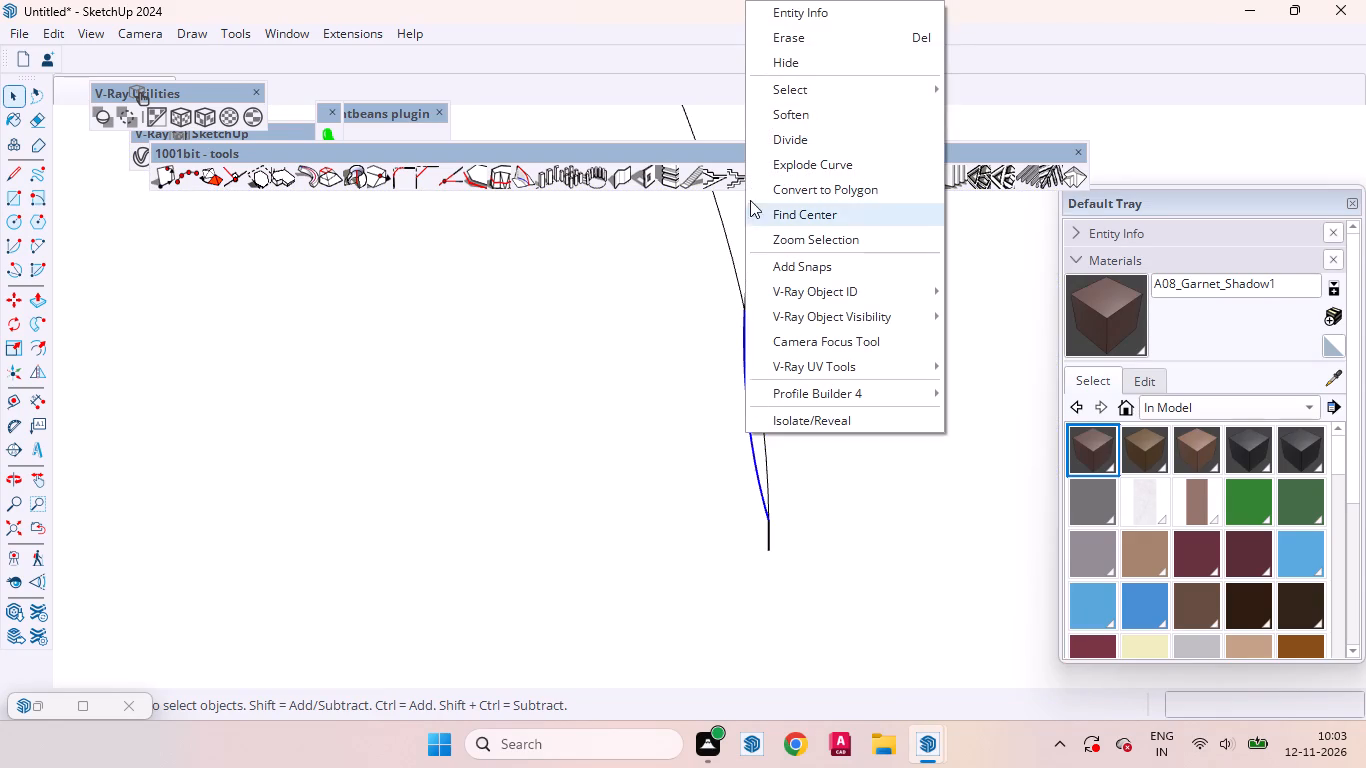
click(770, 30)
Select the cloud-shaped face and examine the arc junctions along its scalloped outline for leftover overlaps.
click(622, 497)
scroll(761, 483, down, 5)
scroll(770, 503, up, 1)
scroll(772, 504, down, 3)
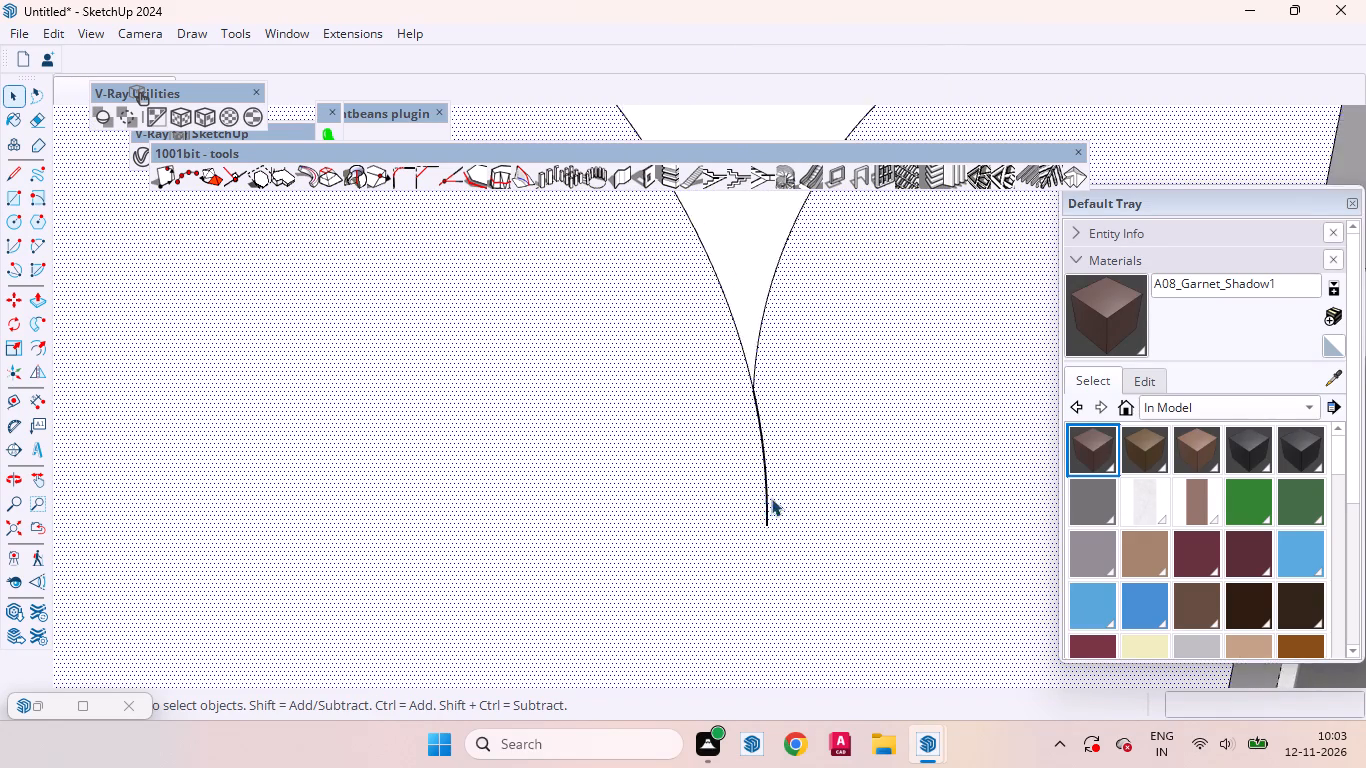
scroll(771, 498, down, 10)
scroll(803, 482, up, 1)
scroll(806, 482, down, 13)
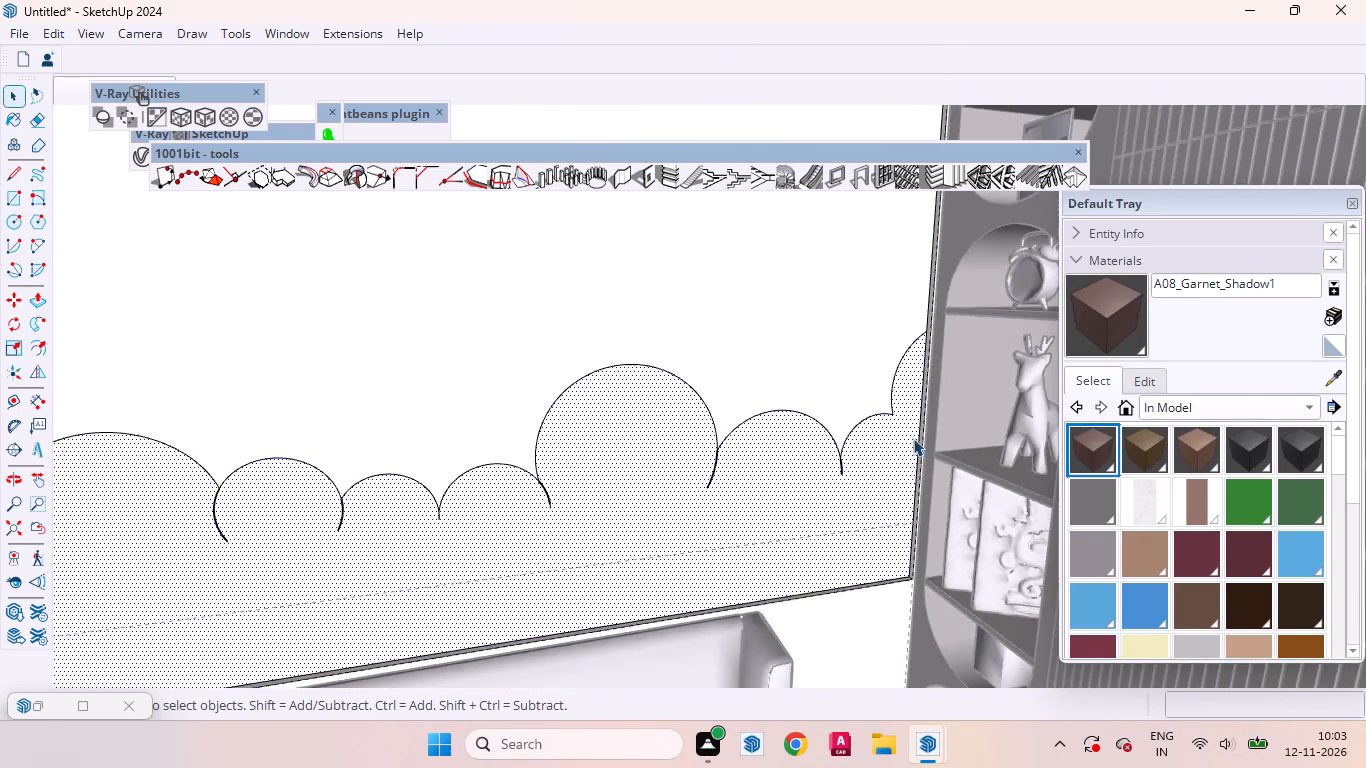
scroll(913, 438, down, 3)
scroll(627, 486, up, 14)
scroll(705, 492, down, 6)
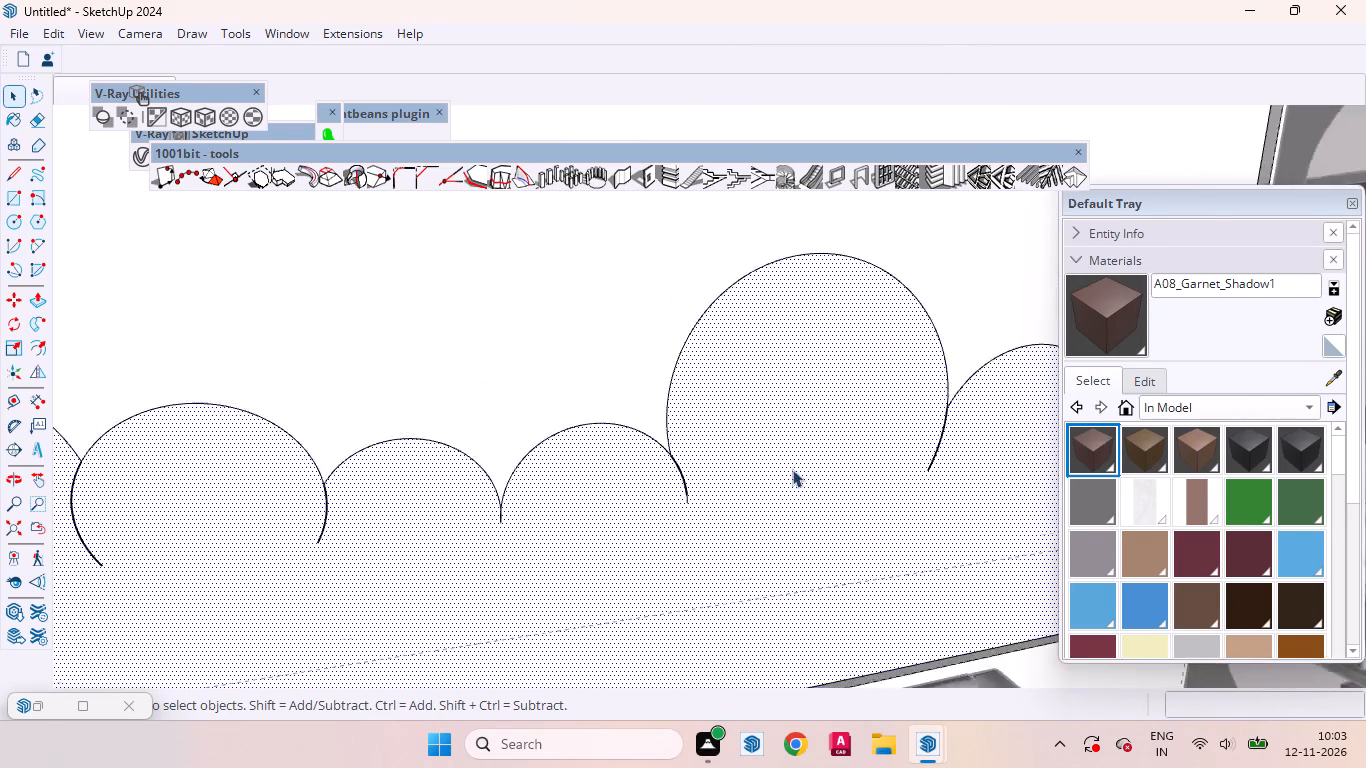
scroll(792, 469, down, 14)
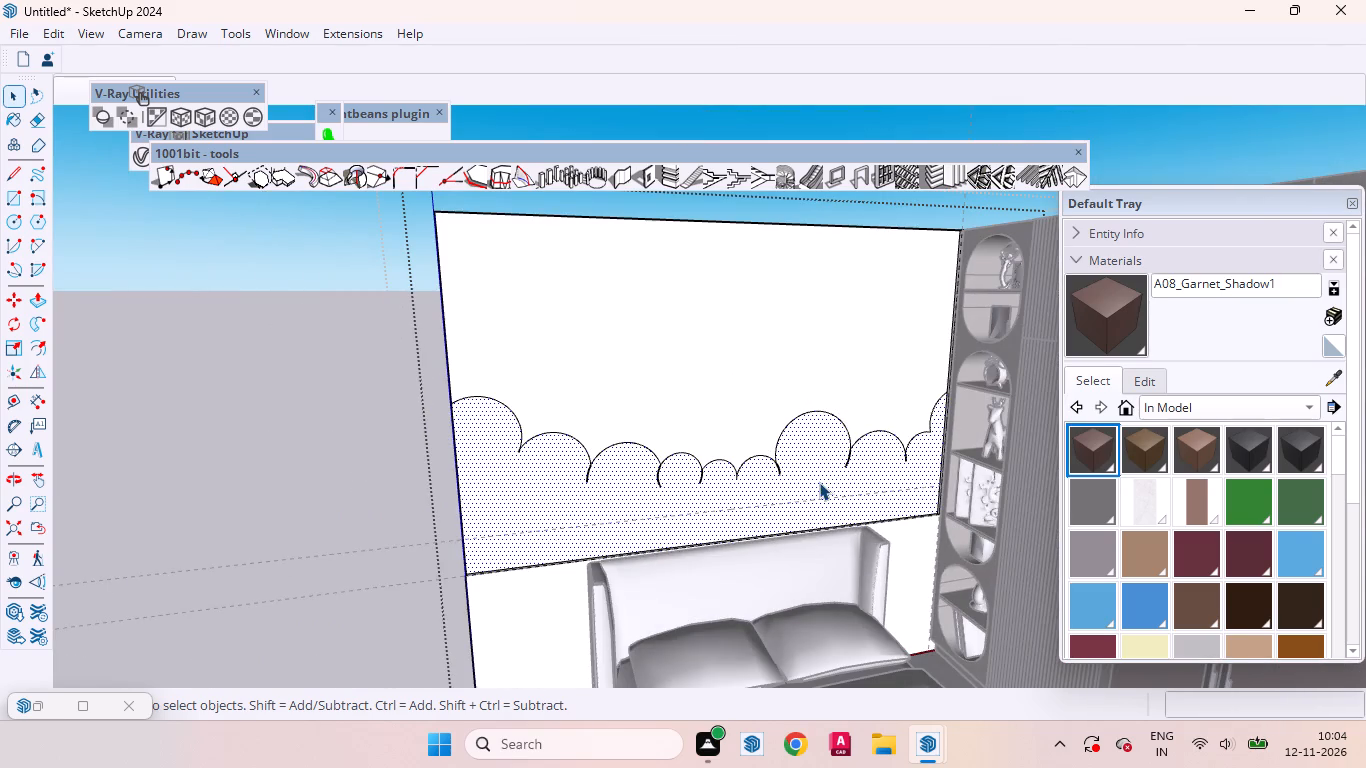
scroll(825, 482, down, 3)
Push the cloud-shaped face 6 mm into the wall panel with Push/Pull, and leave the panel group.
middle_drag(758, 495, 894, 537)
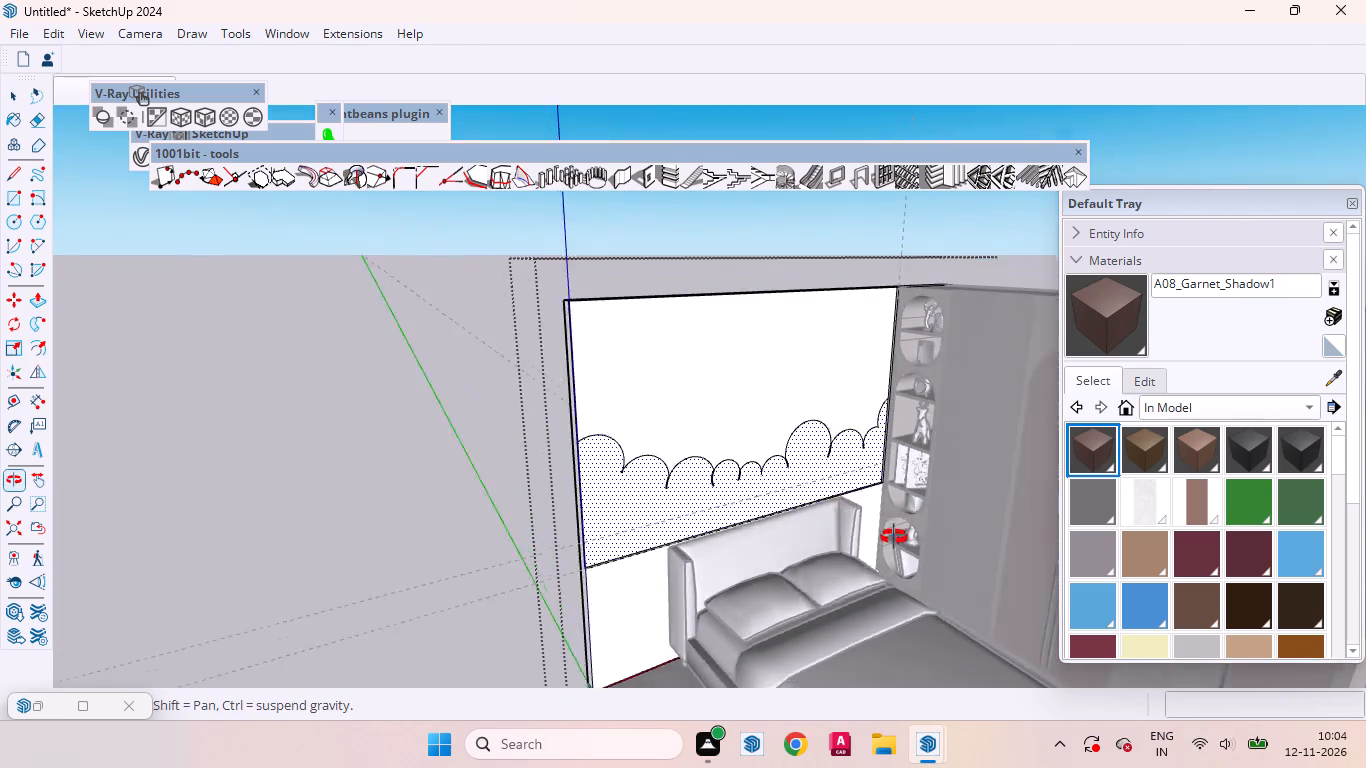
middle_drag(894, 537, 933, 553)
scroll(674, 557, up, 3)
scroll(600, 510, down, 4)
scroll(632, 540, up, 8)
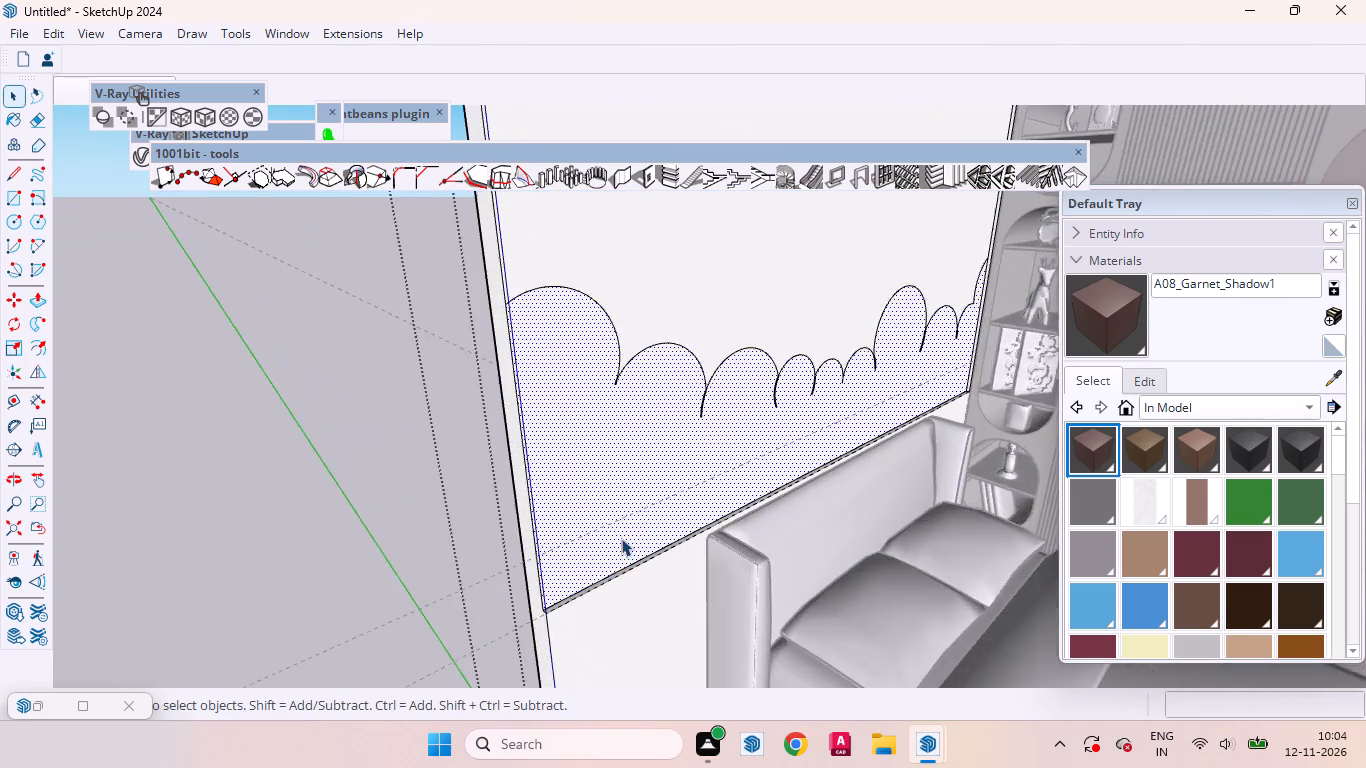
scroll(621, 538, up, 5)
middle_drag(589, 556, 704, 567)
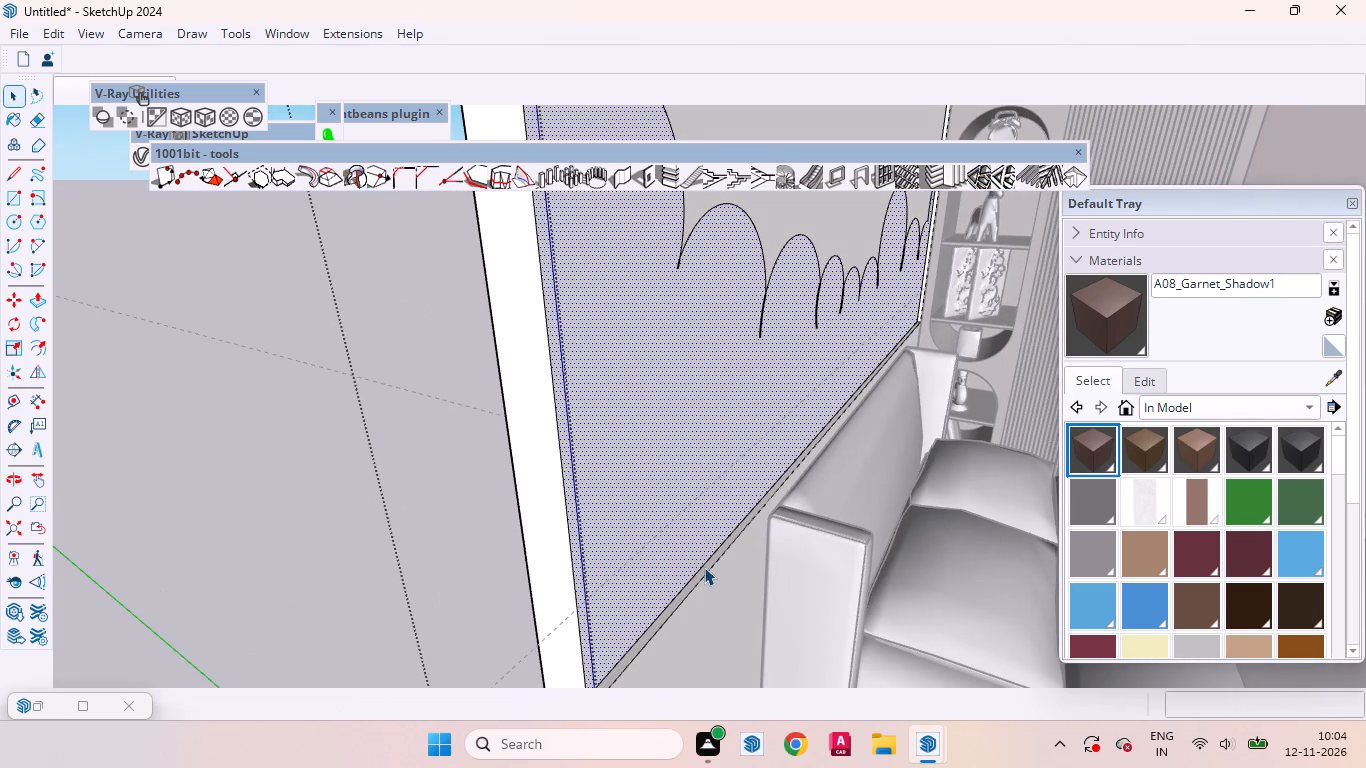
key(p)
click(629, 492)
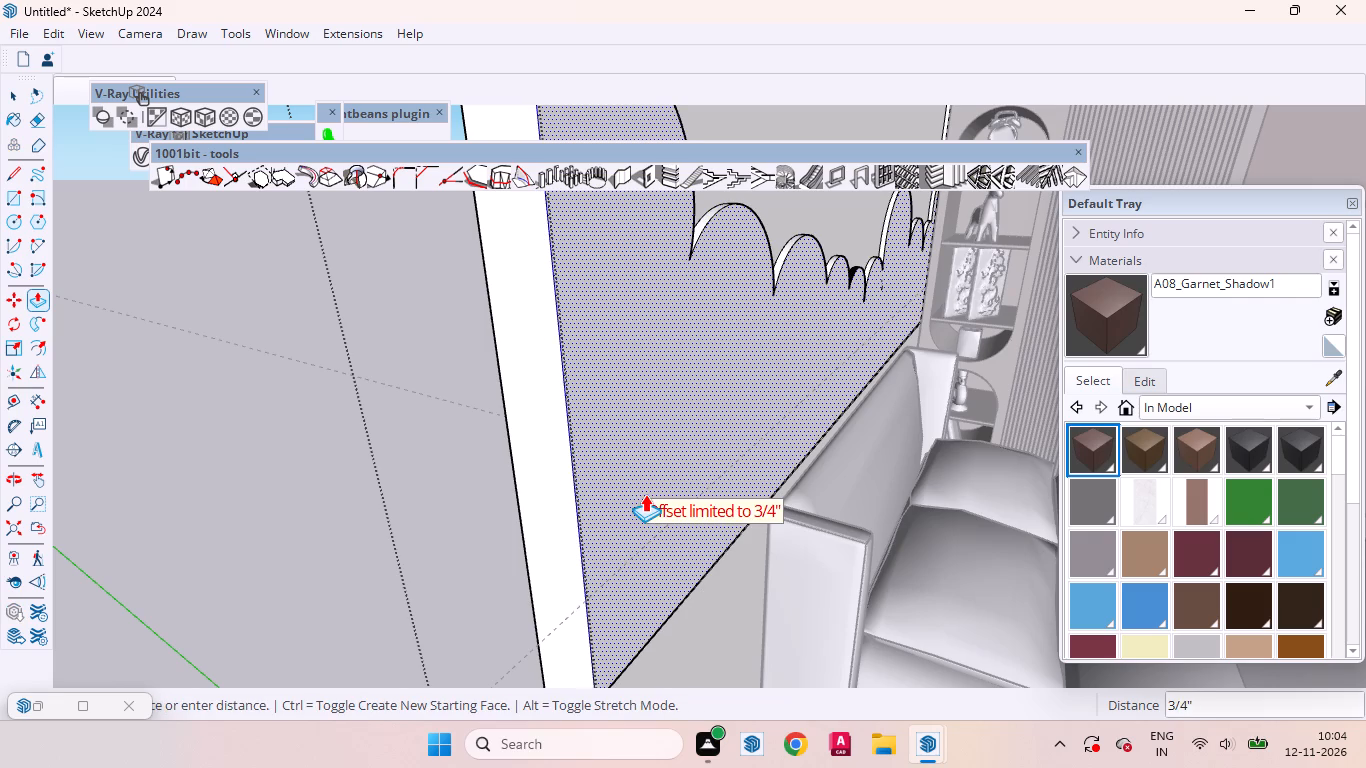
text(6mm)
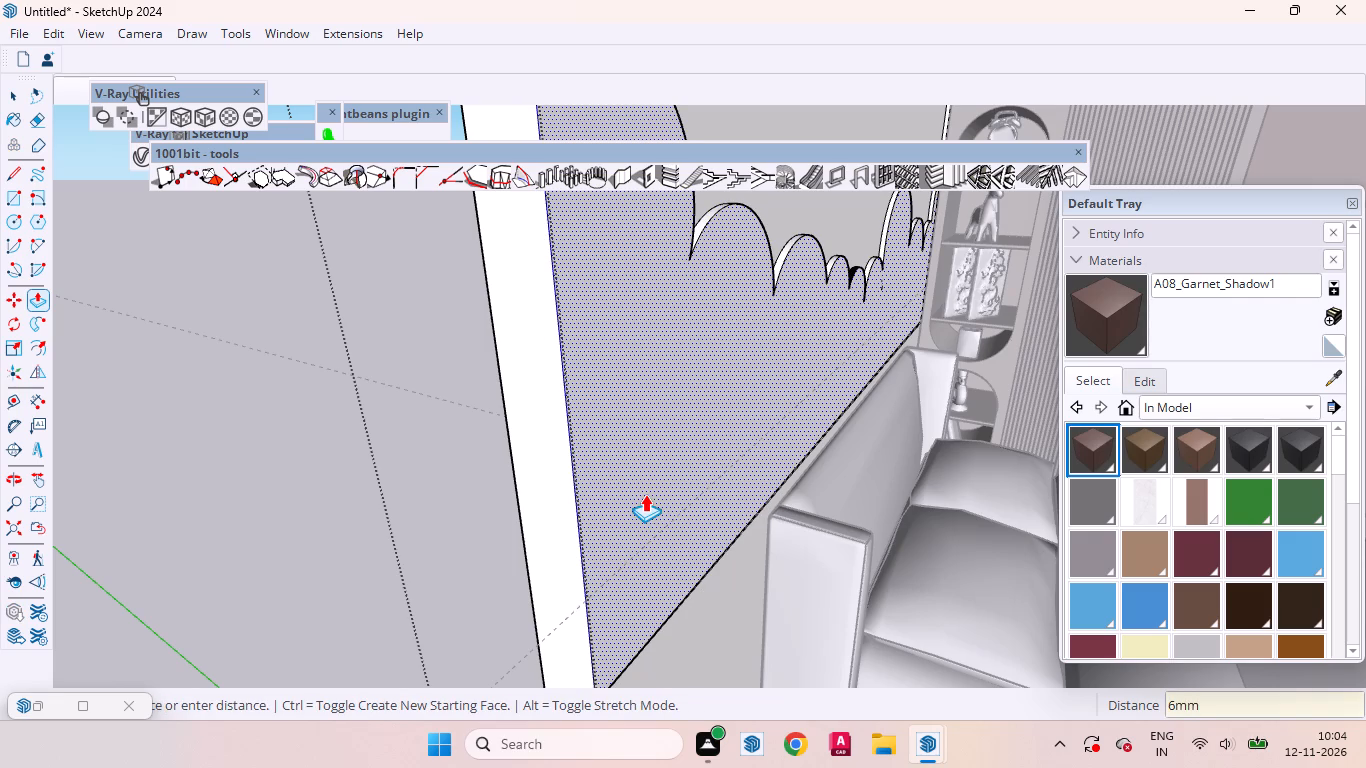
key(Return)
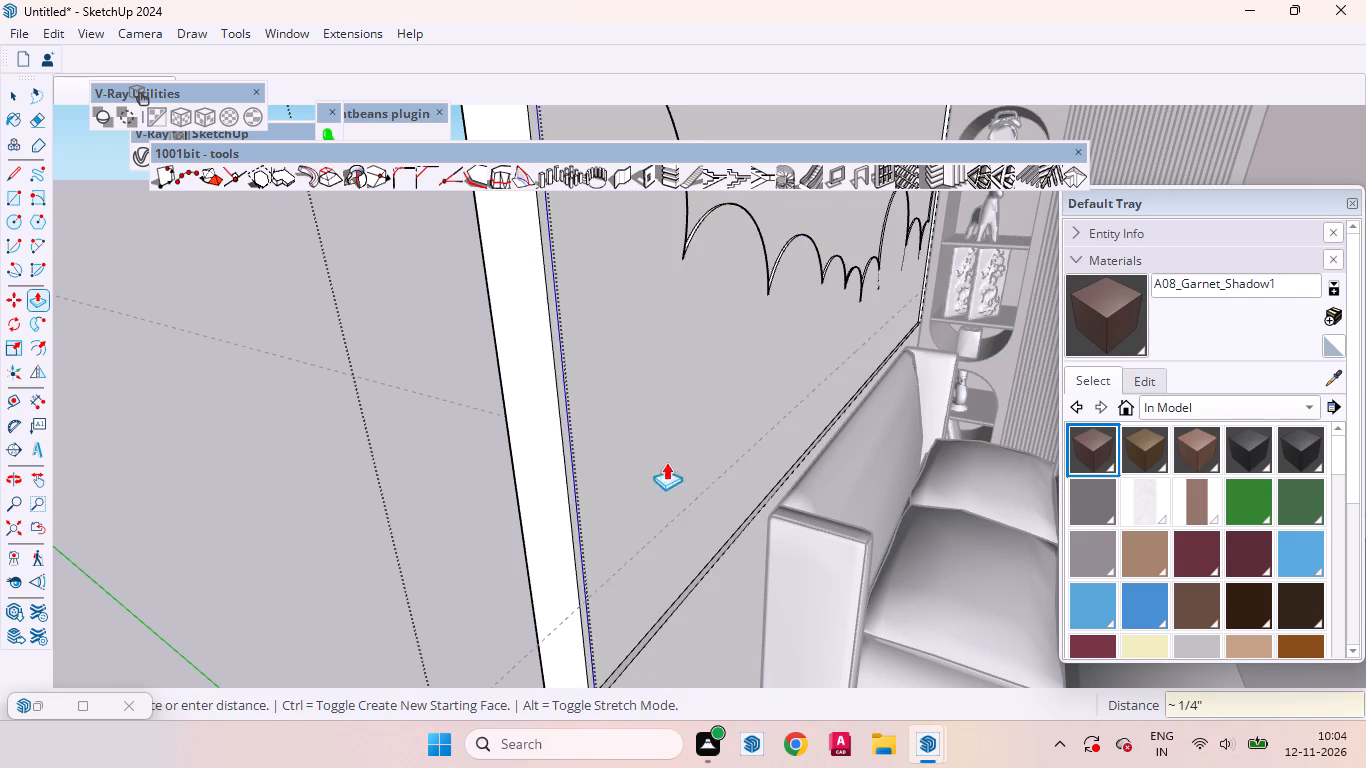
key(space)
scroll(610, 583, down, 14)
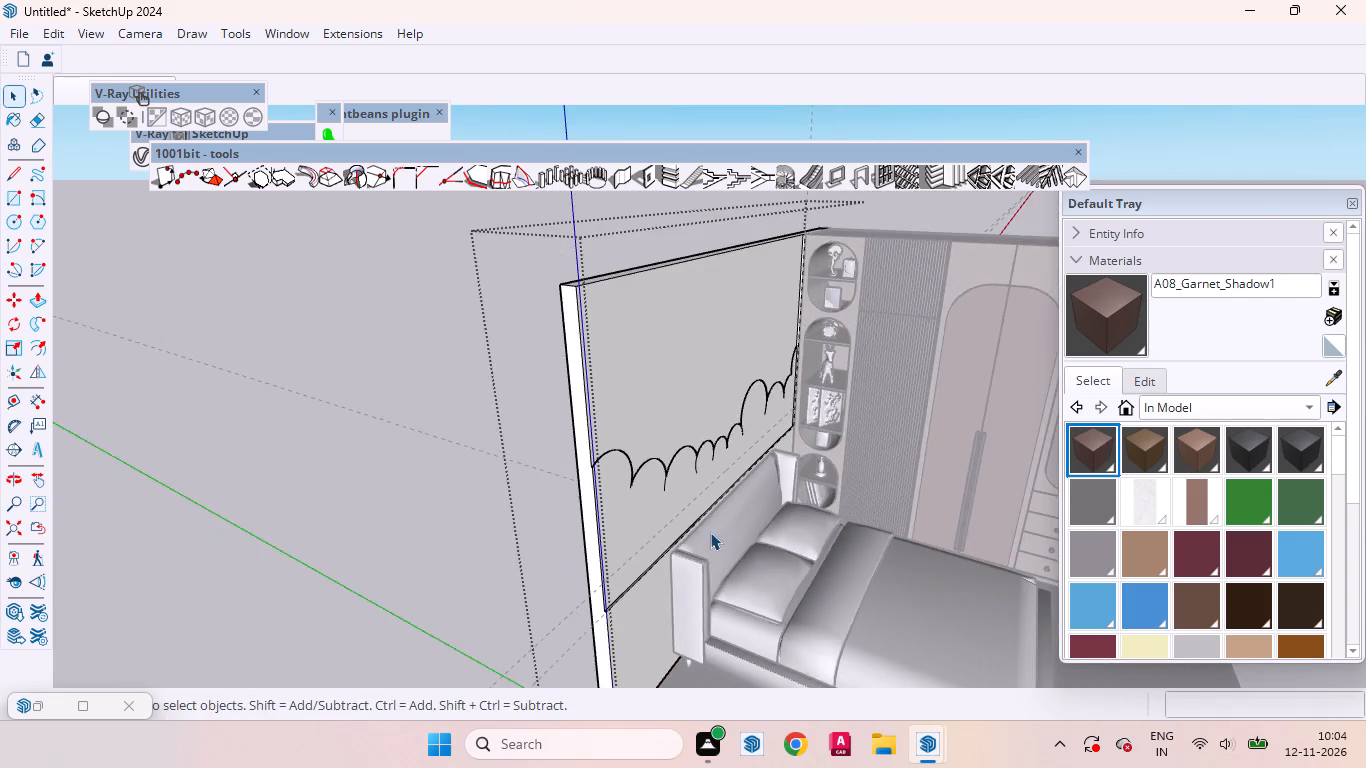
middle_drag(710, 532, 390, 452)
scroll(612, 458, down, 10)
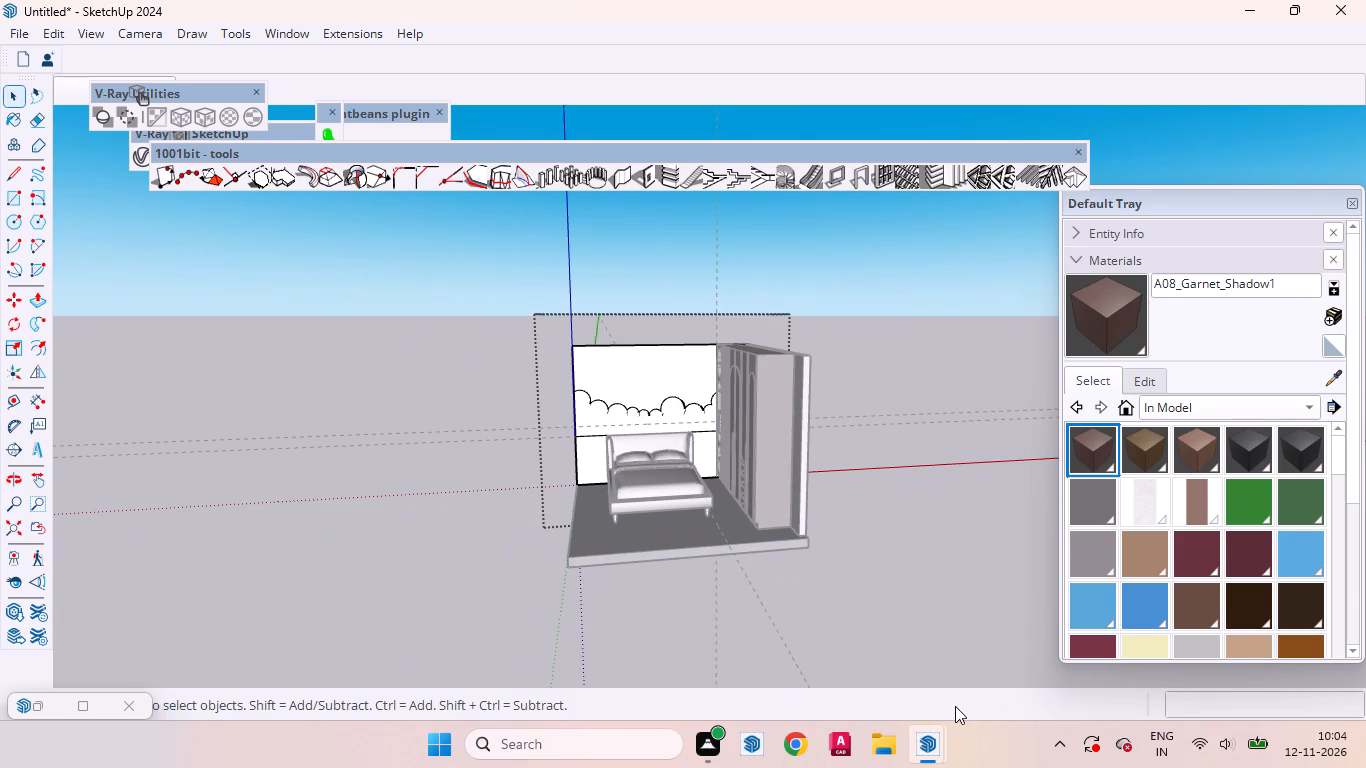
click(955, 706)
click(850, 565)
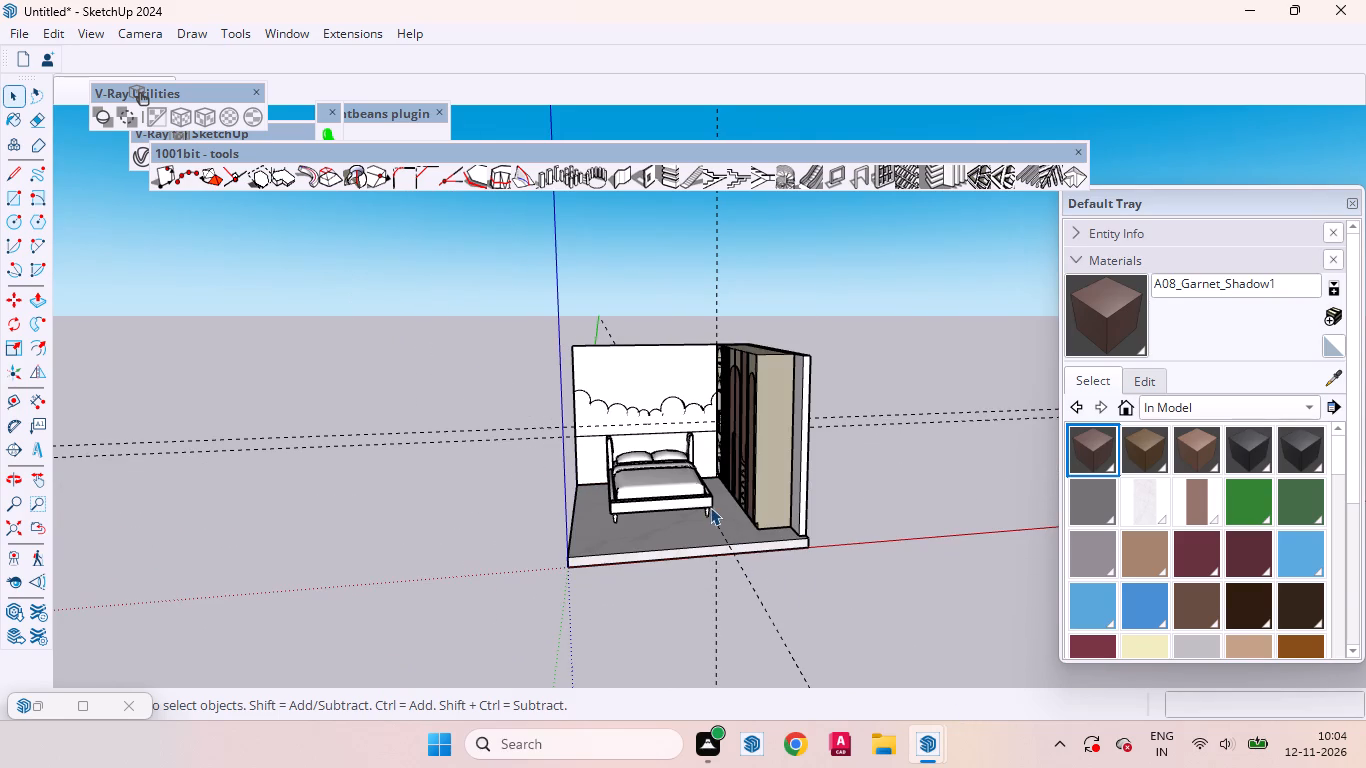
Examine the relief along the cloud outline and the narrow ledge above the headboard, up to the shelf corner.
scroll(635, 420, up, 3)
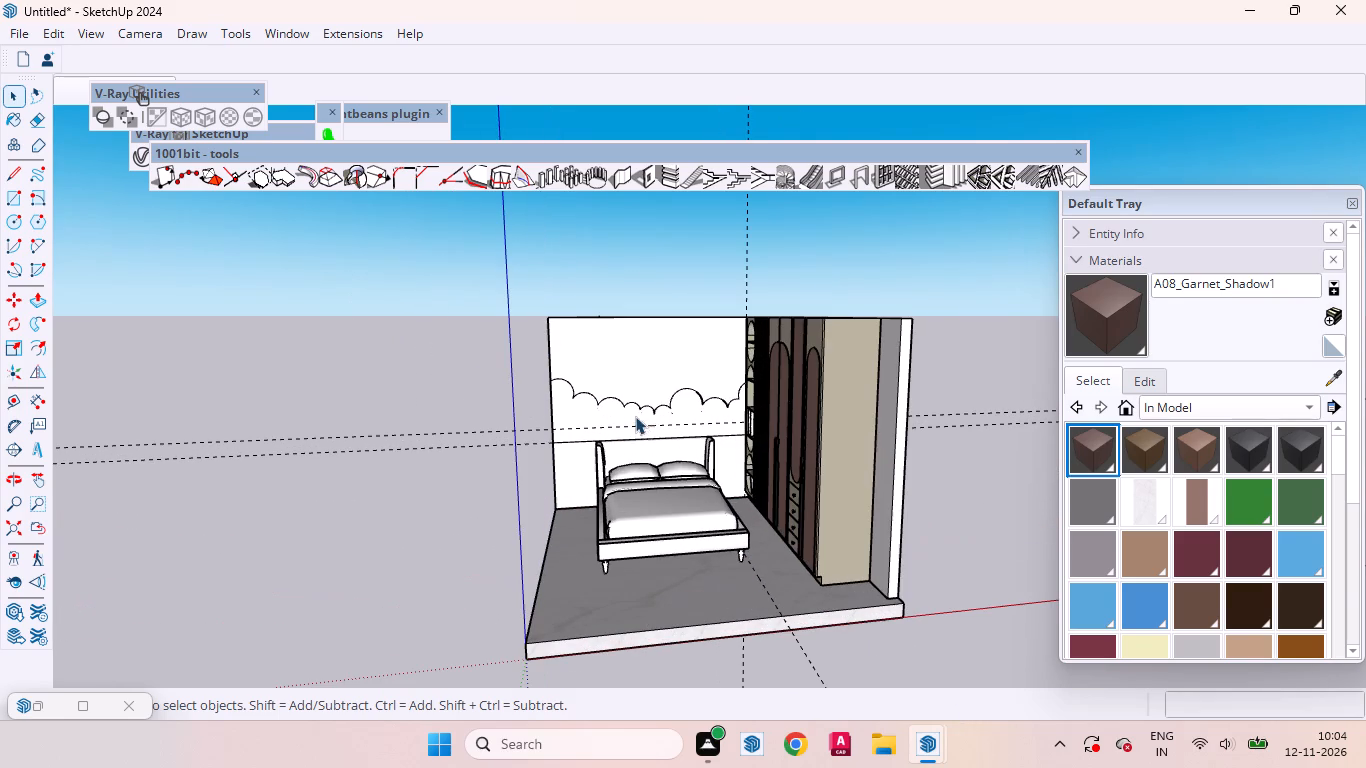
middle_drag(664, 407, 826, 408)
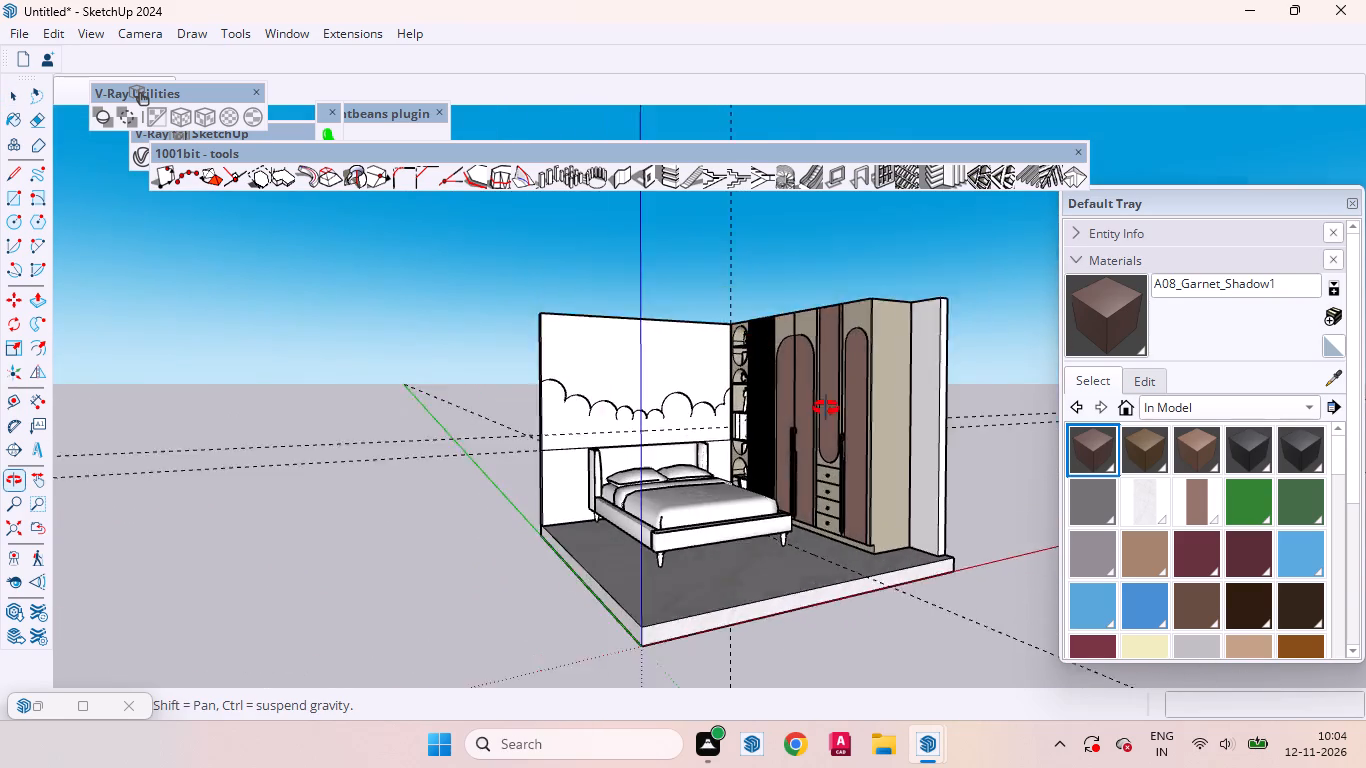
middle_drag(826, 408, 832, 436)
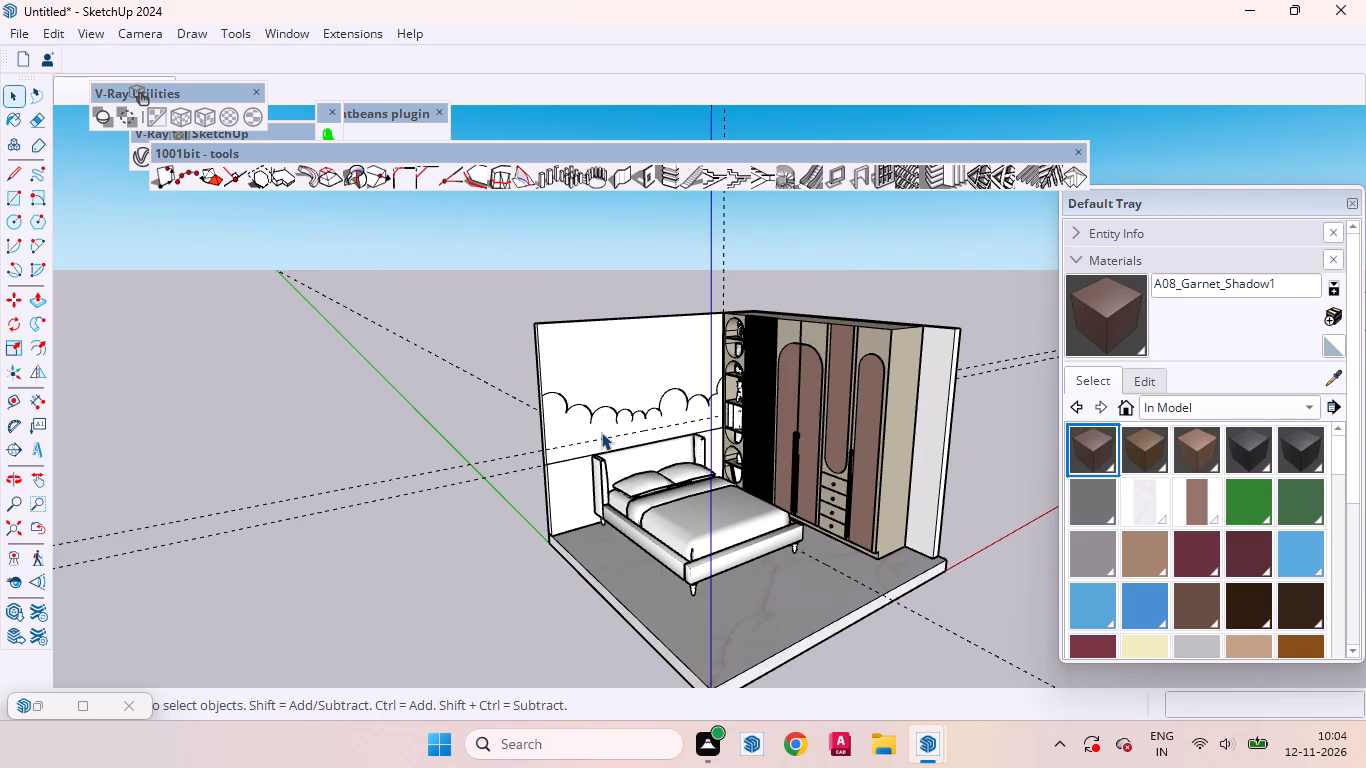
scroll(654, 404, up, 5)
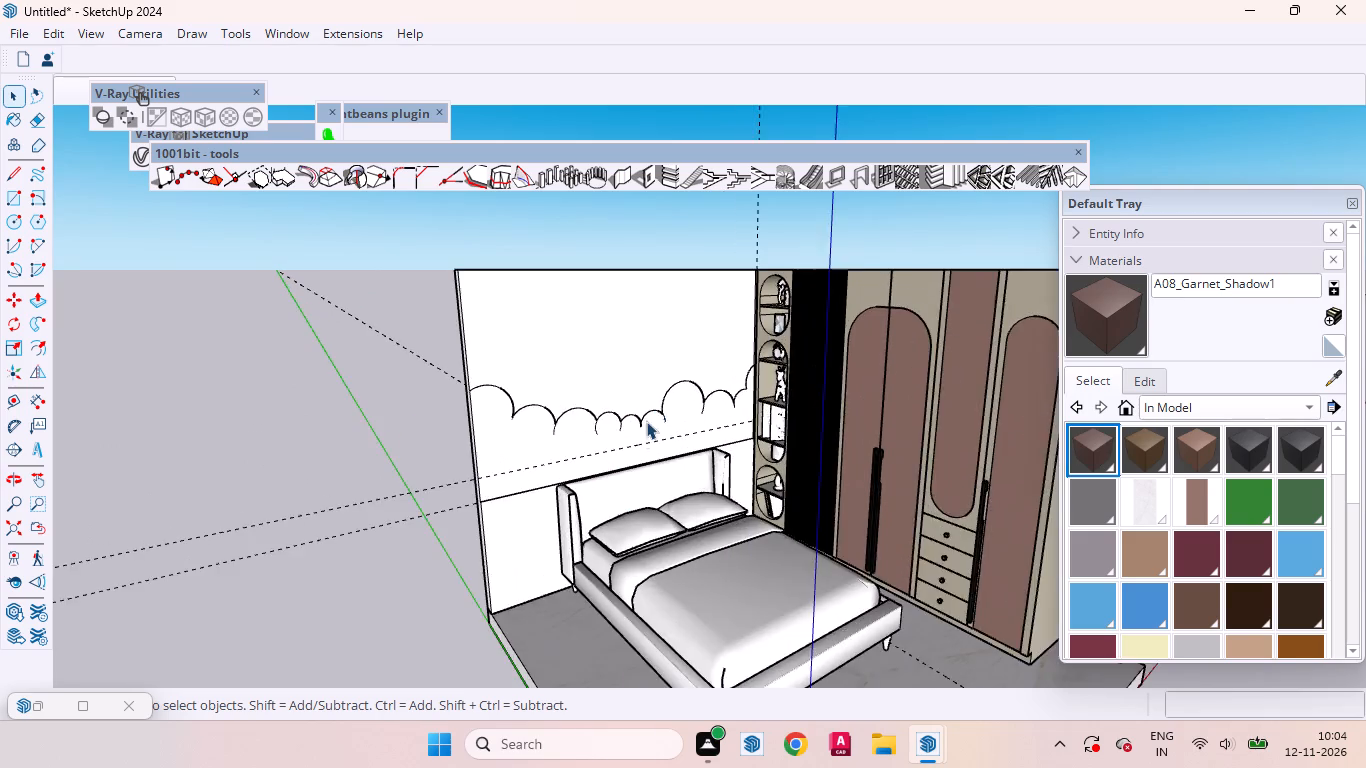
scroll(646, 421, up, 3)
middle_drag(663, 431, 812, 535)
scroll(710, 517, up, 4)
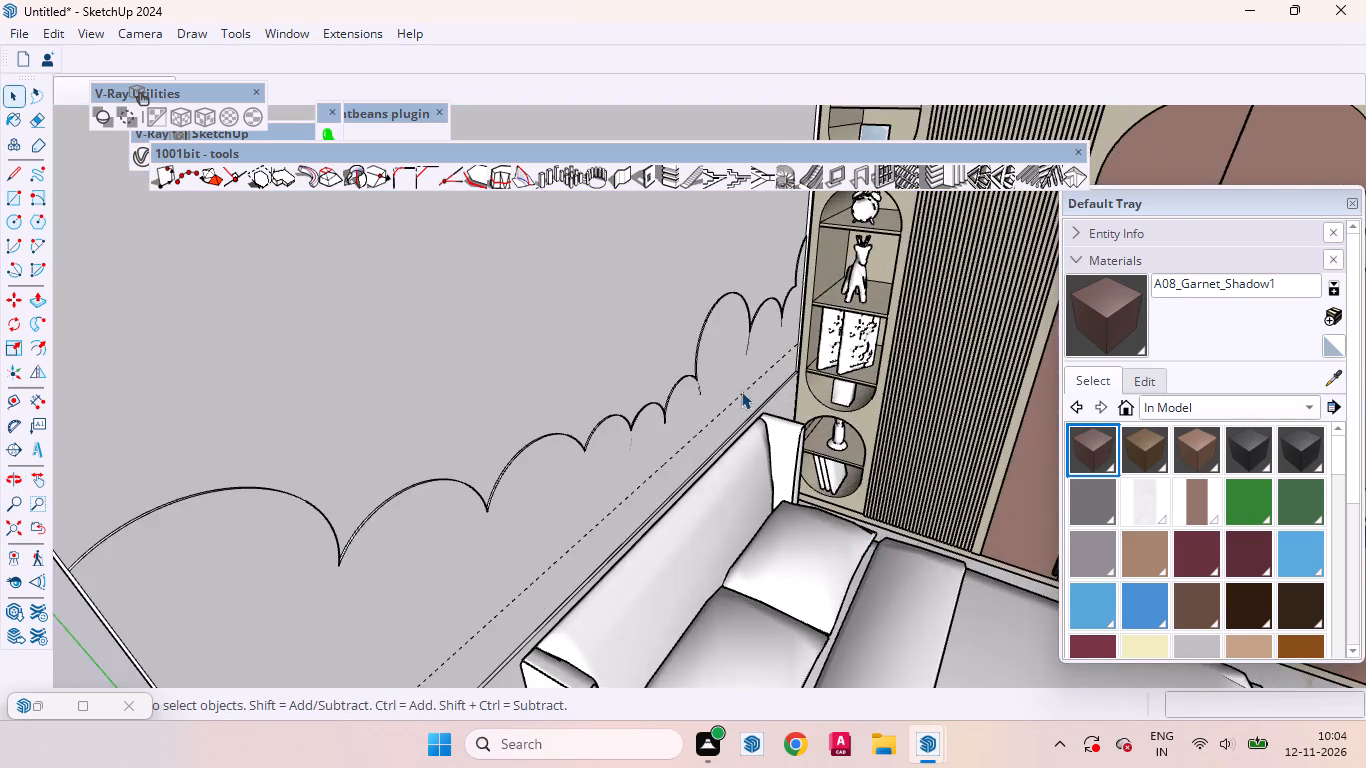
scroll(745, 389, up, 20)
scroll(745, 389, up, 2)
middle_drag(822, 410, 870, 460)
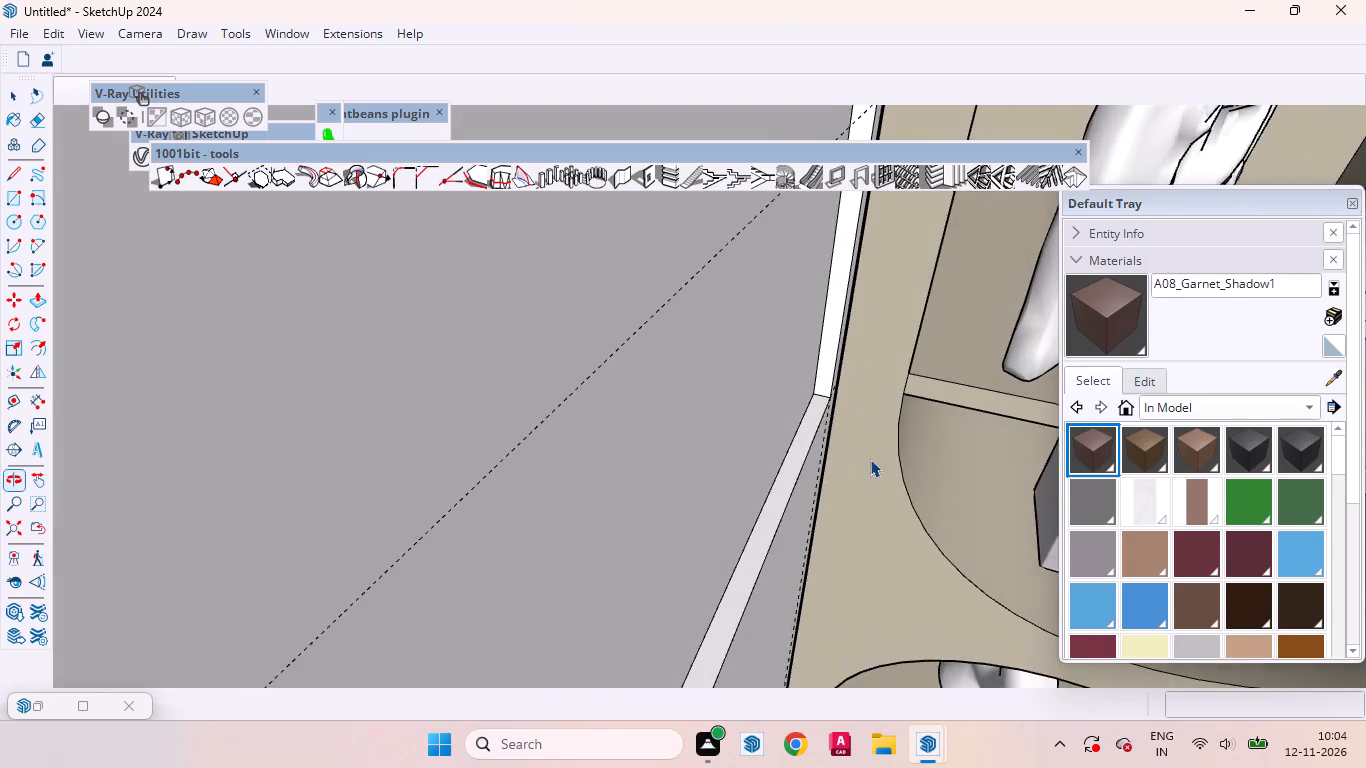
scroll(819, 374, down, 20)
scroll(819, 374, down, 6)
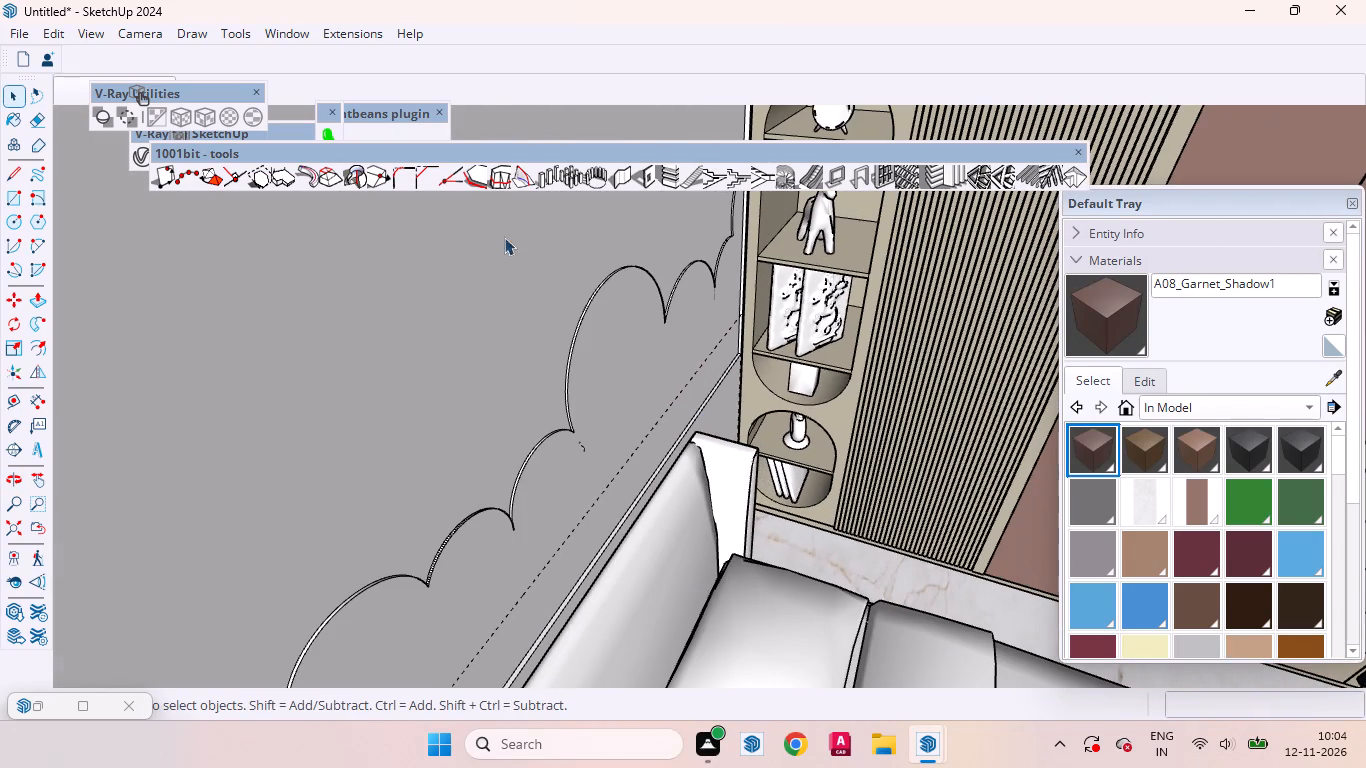
Show the V-Ray Lights toolbar and place it clear of the other floating toolbars.
right_click(499, 25)
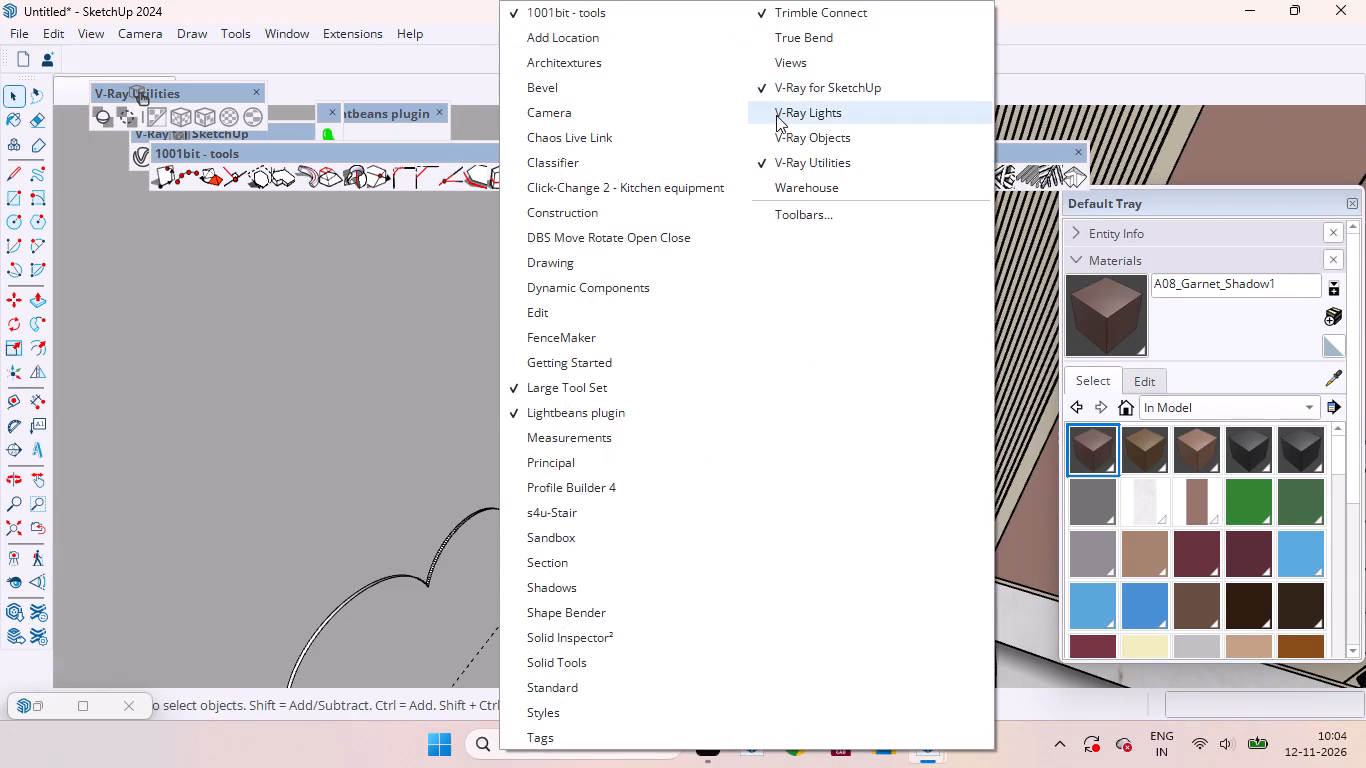
click(775, 118)
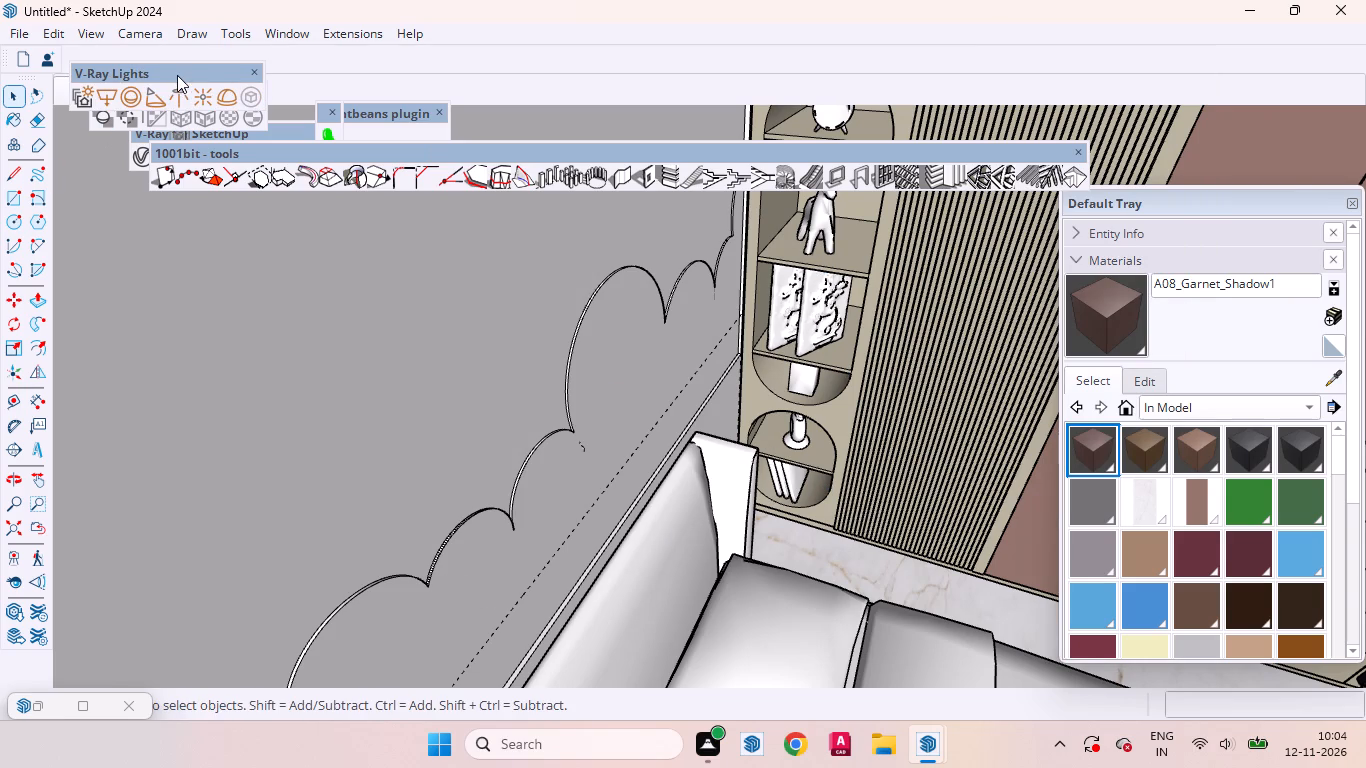
drag(175, 73, 227, 252)
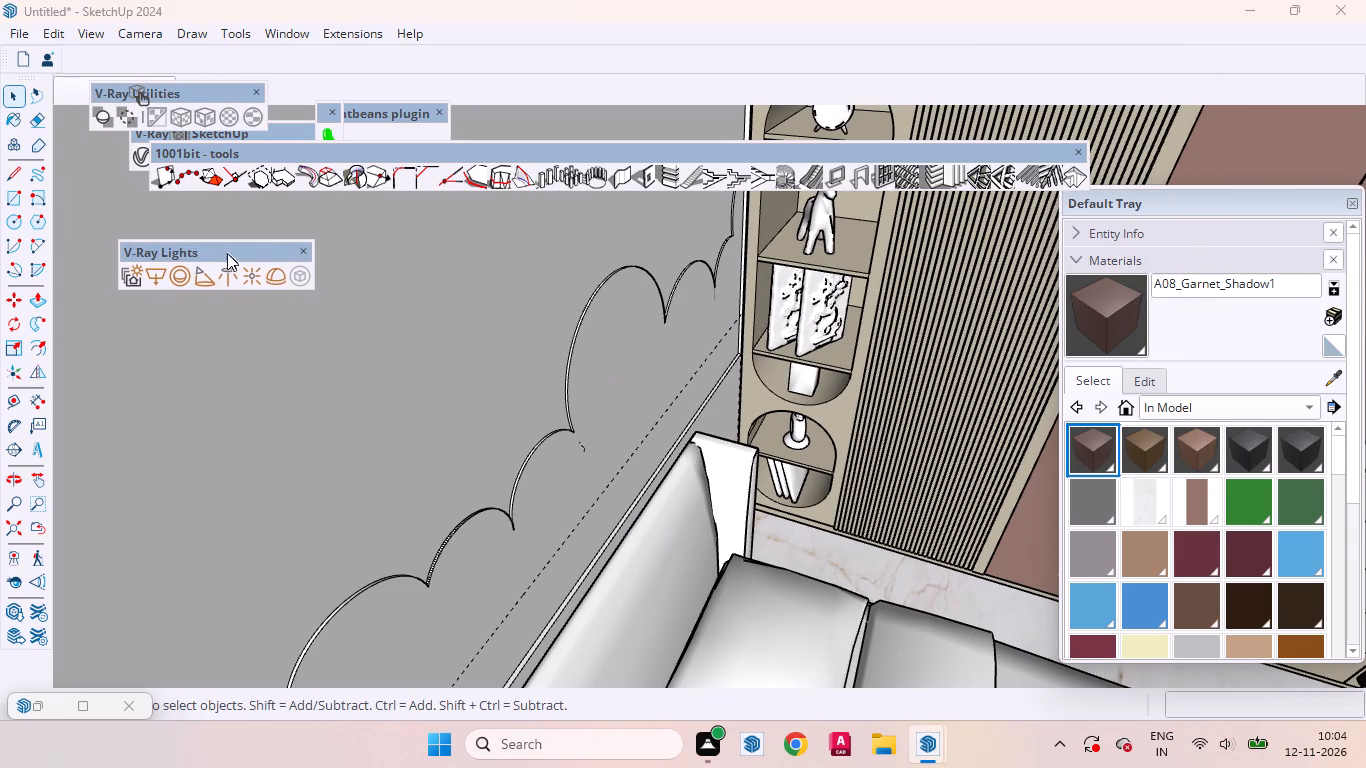
Inside the wall panel group, group the long narrow ledge face with its edges along the cloud recess's bottom, above the headboard.
scroll(521, 274, down, 4)
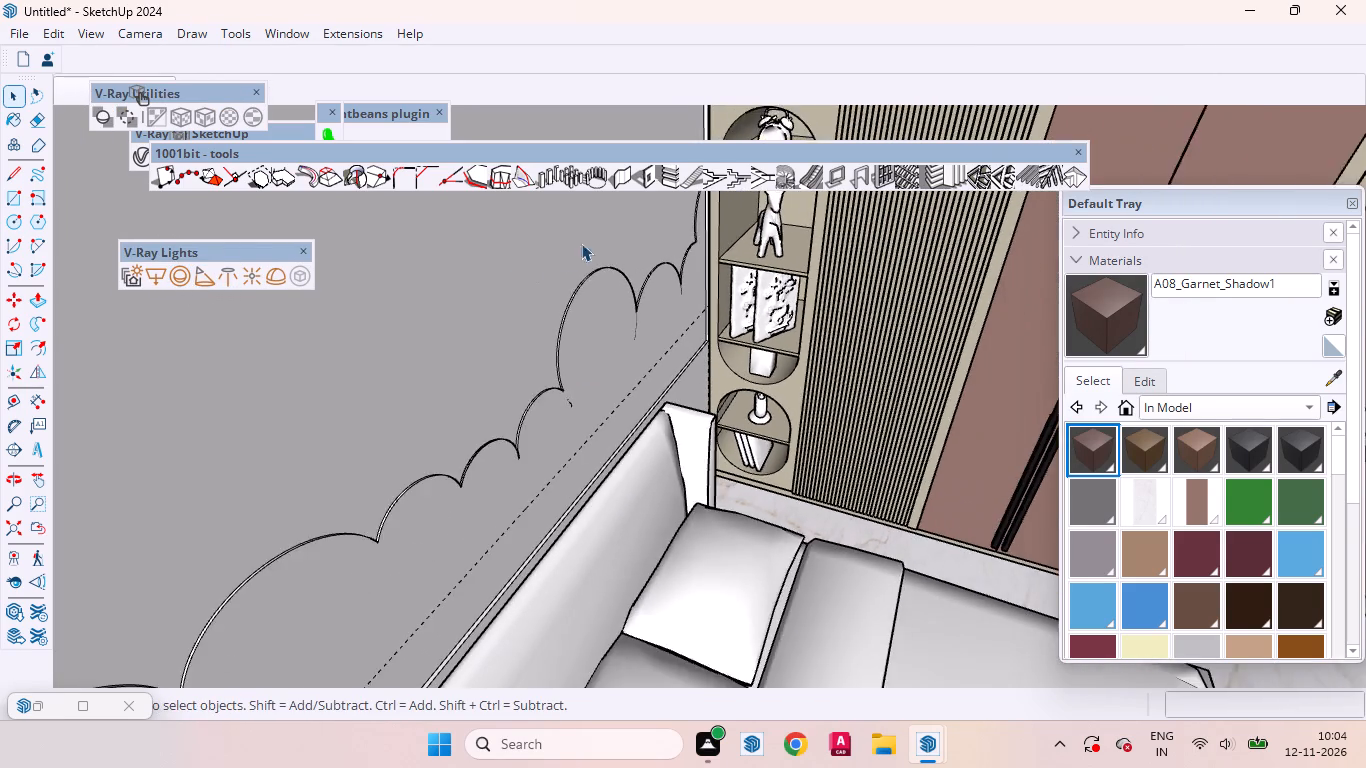
scroll(581, 243, down, 8)
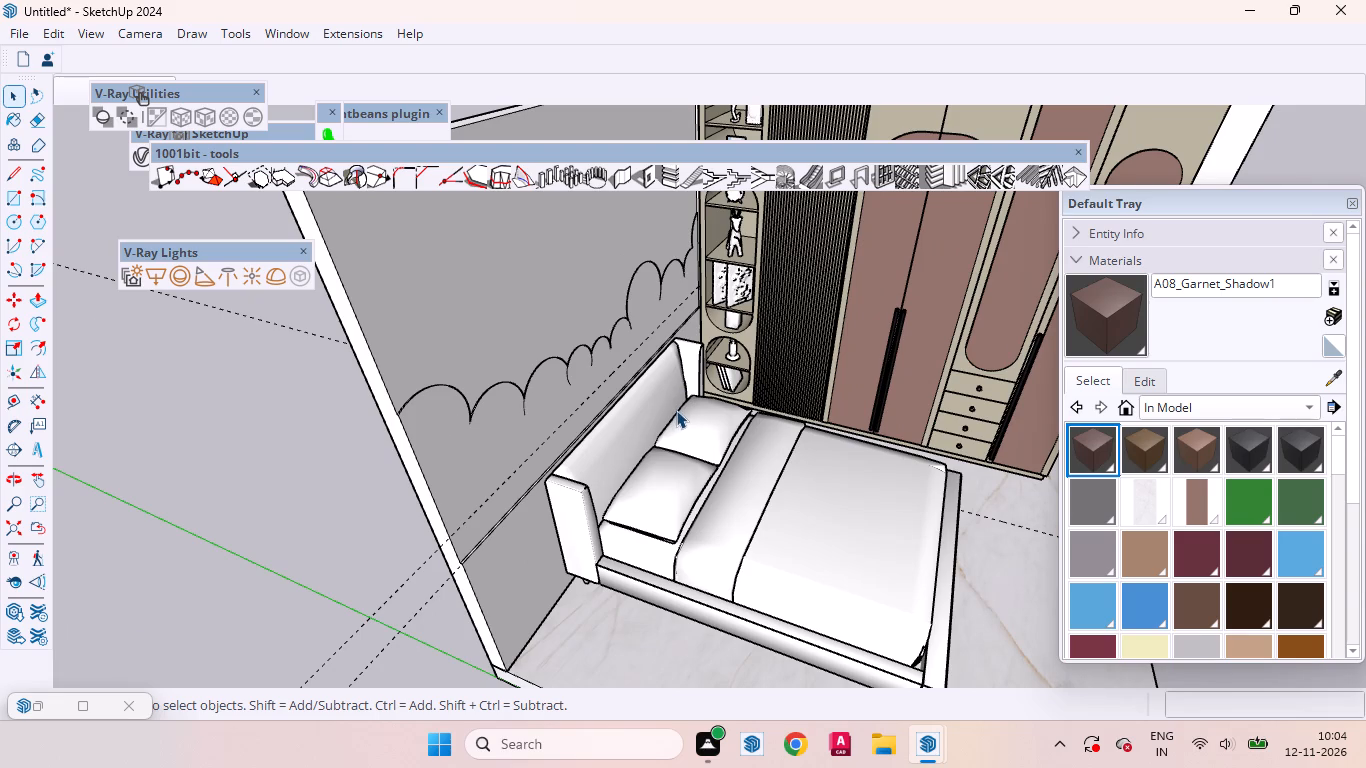
scroll(706, 245, up, 5)
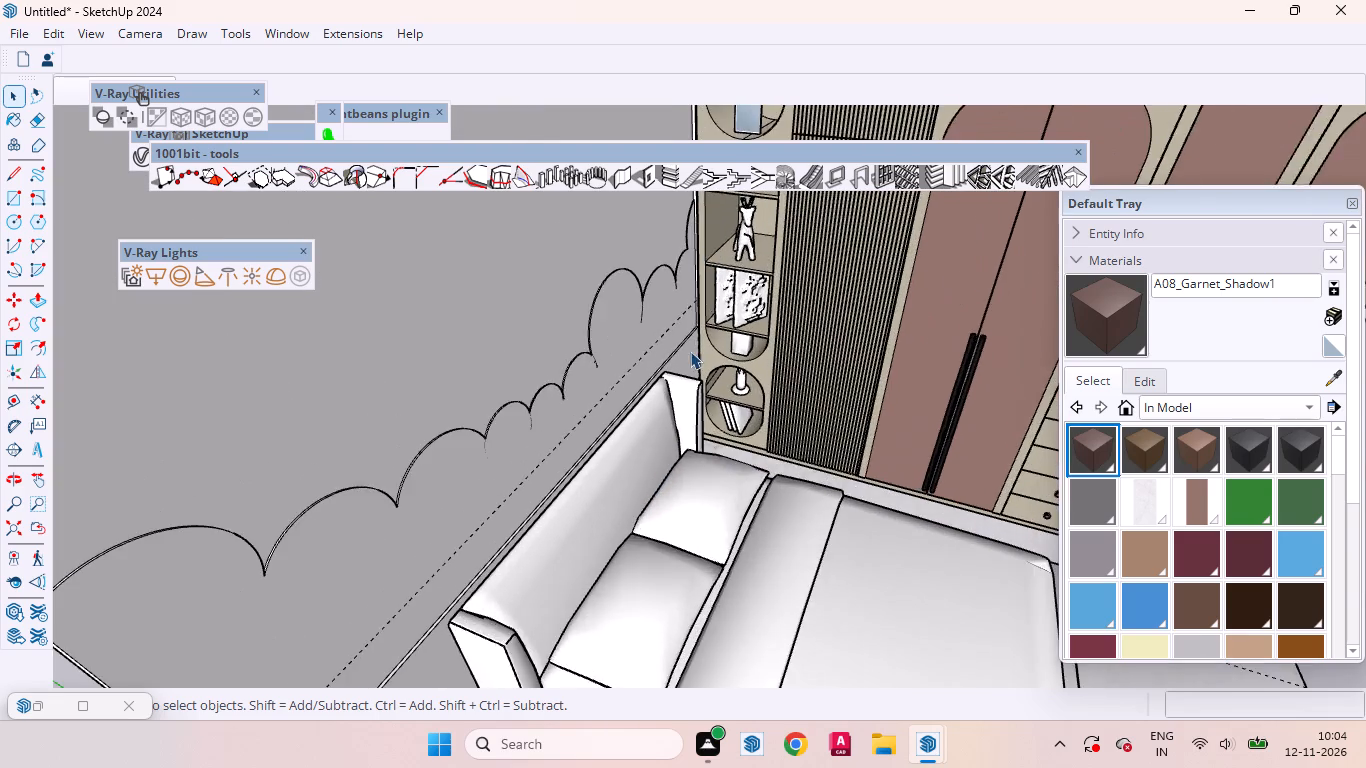
scroll(690, 351, up, 16)
click(701, 311)
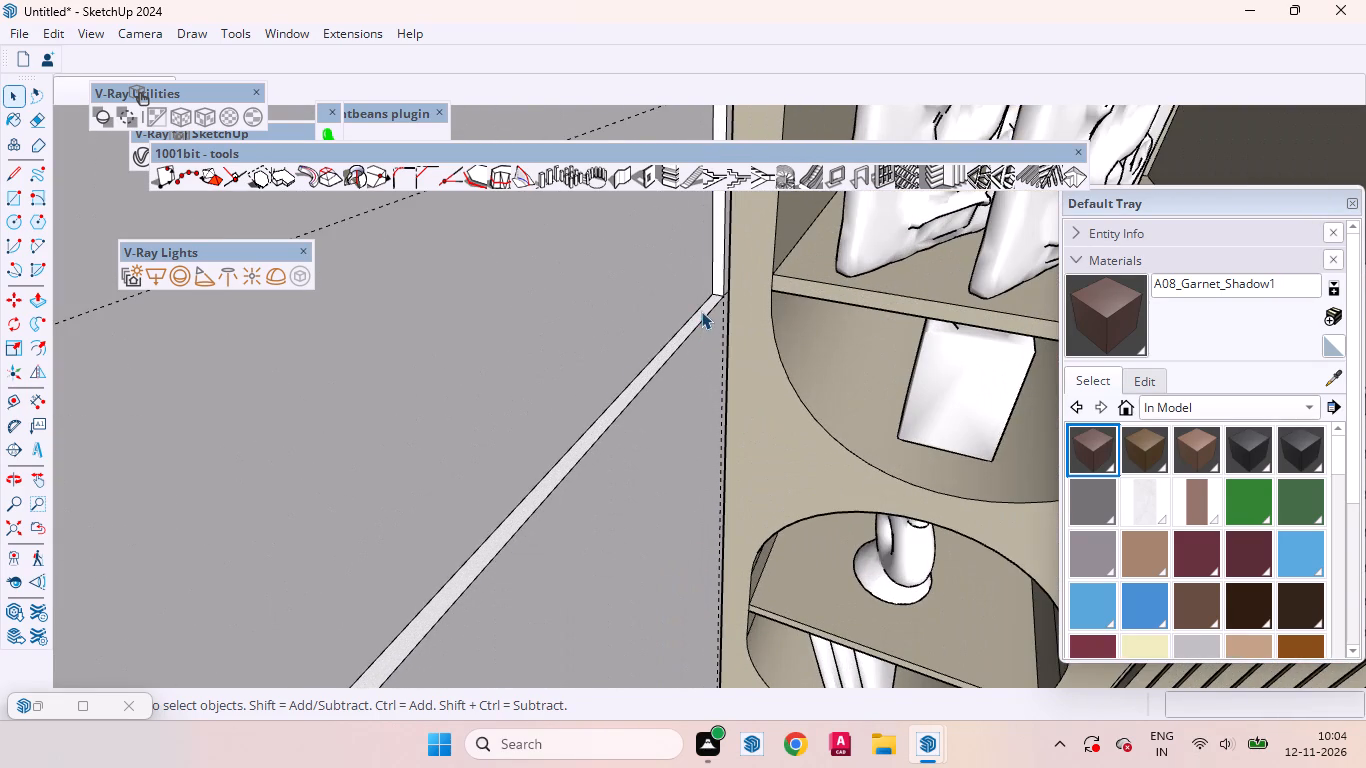
double_click(701, 311)
click(692, 317)
scroll(692, 319, up, 2)
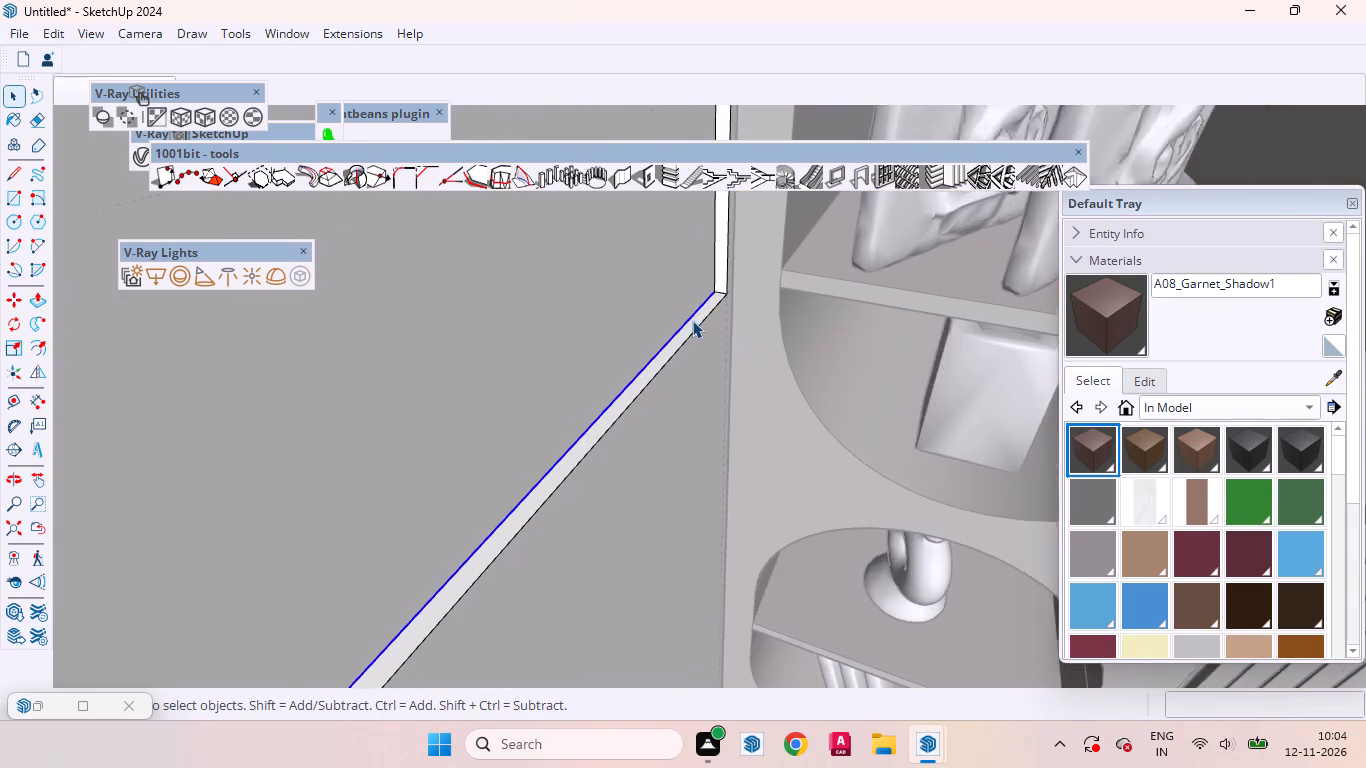
scroll(692, 320, up, 3)
middle_drag(692, 329, 757, 352)
click(720, 324)
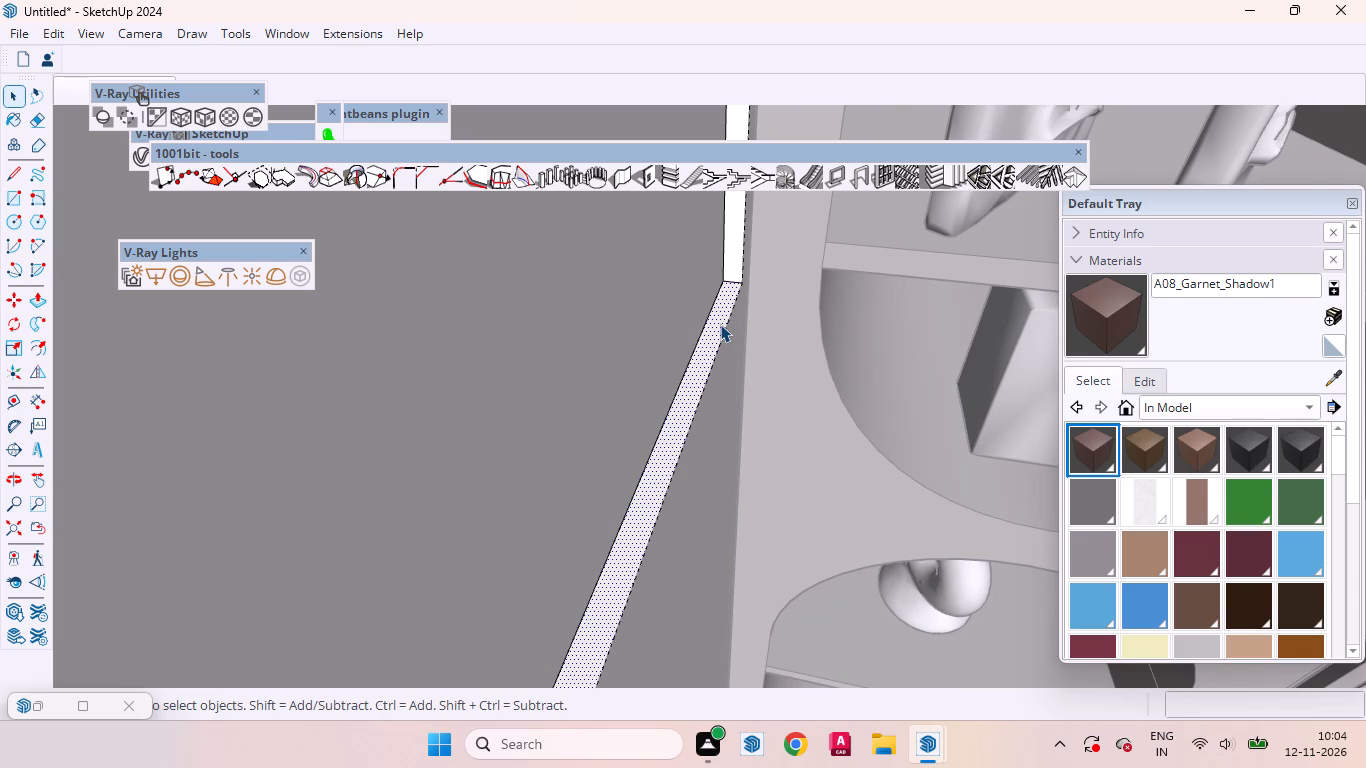
double_click(720, 324)
scroll(720, 324, down, 3)
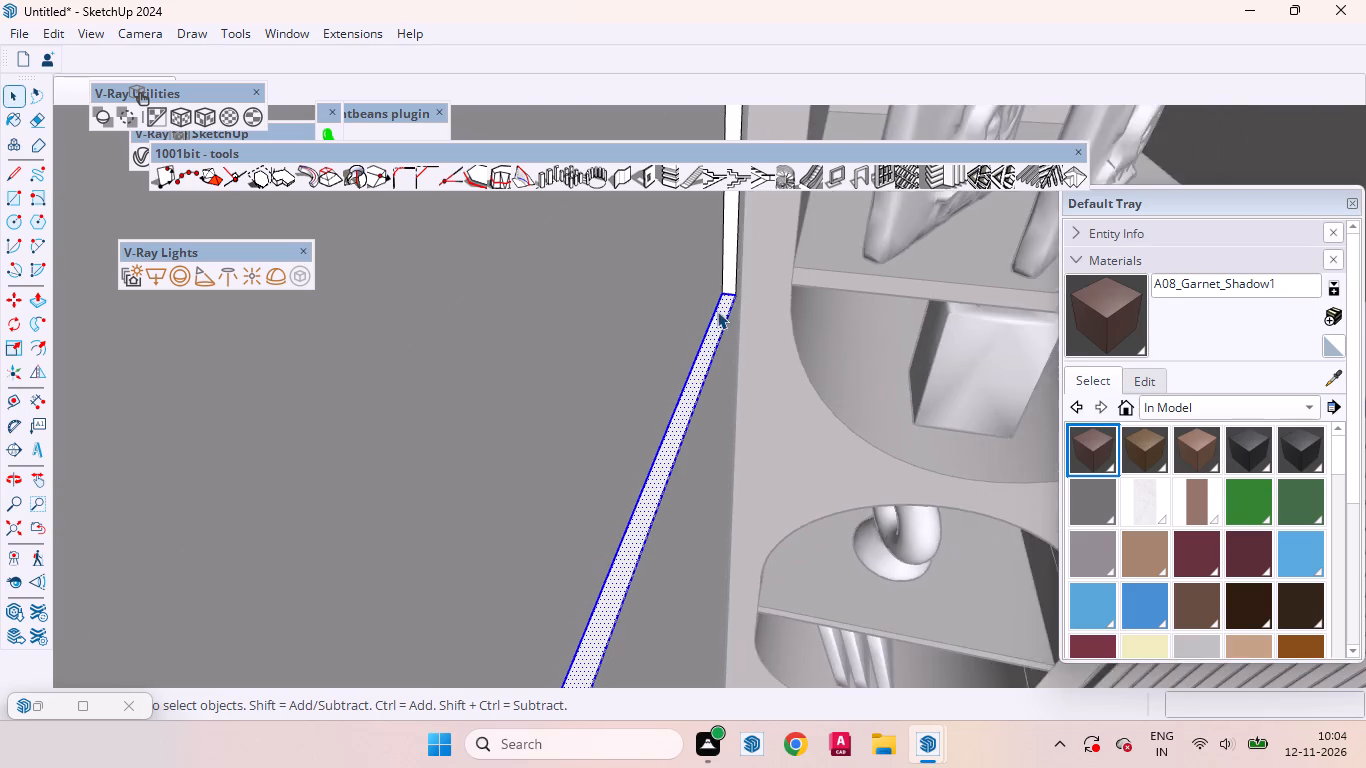
scroll(717, 311, down, 20)
scroll(717, 311, down, 7)
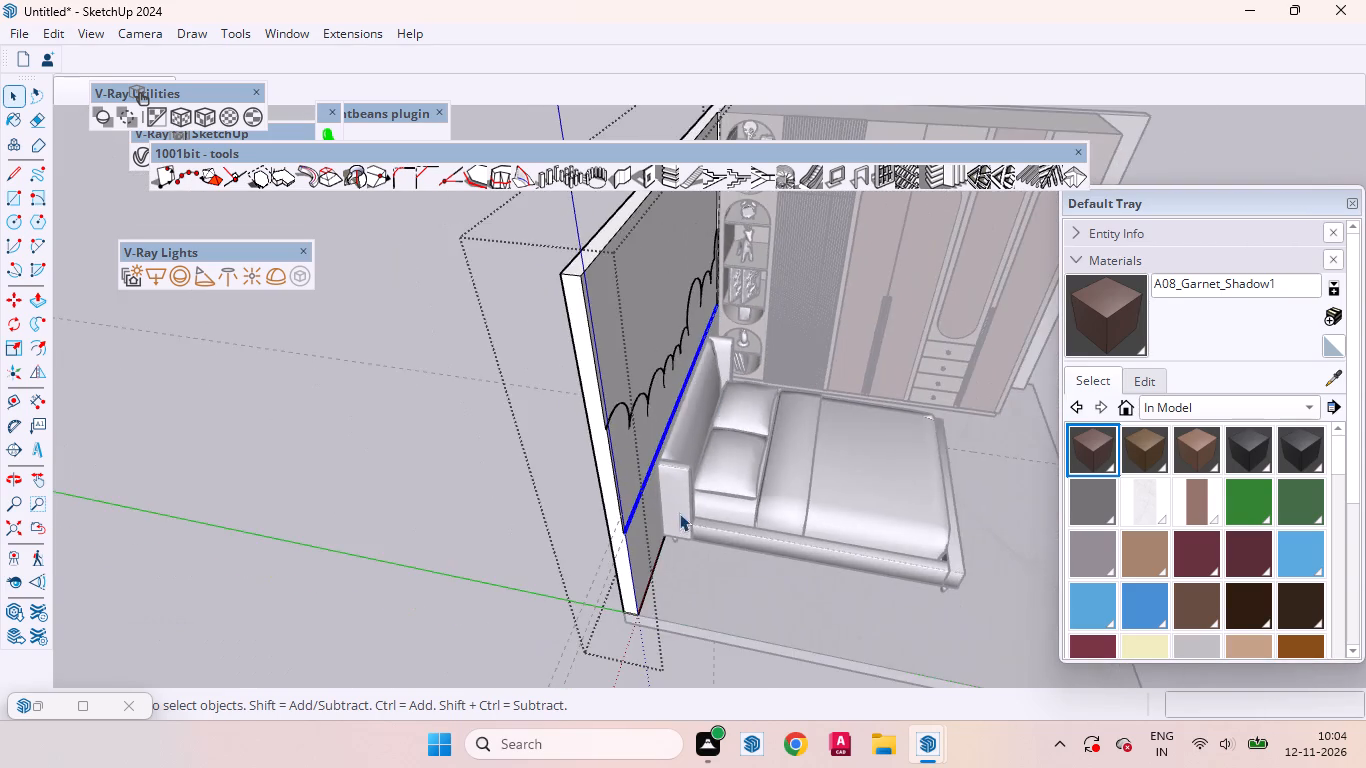
scroll(636, 512, up, 17)
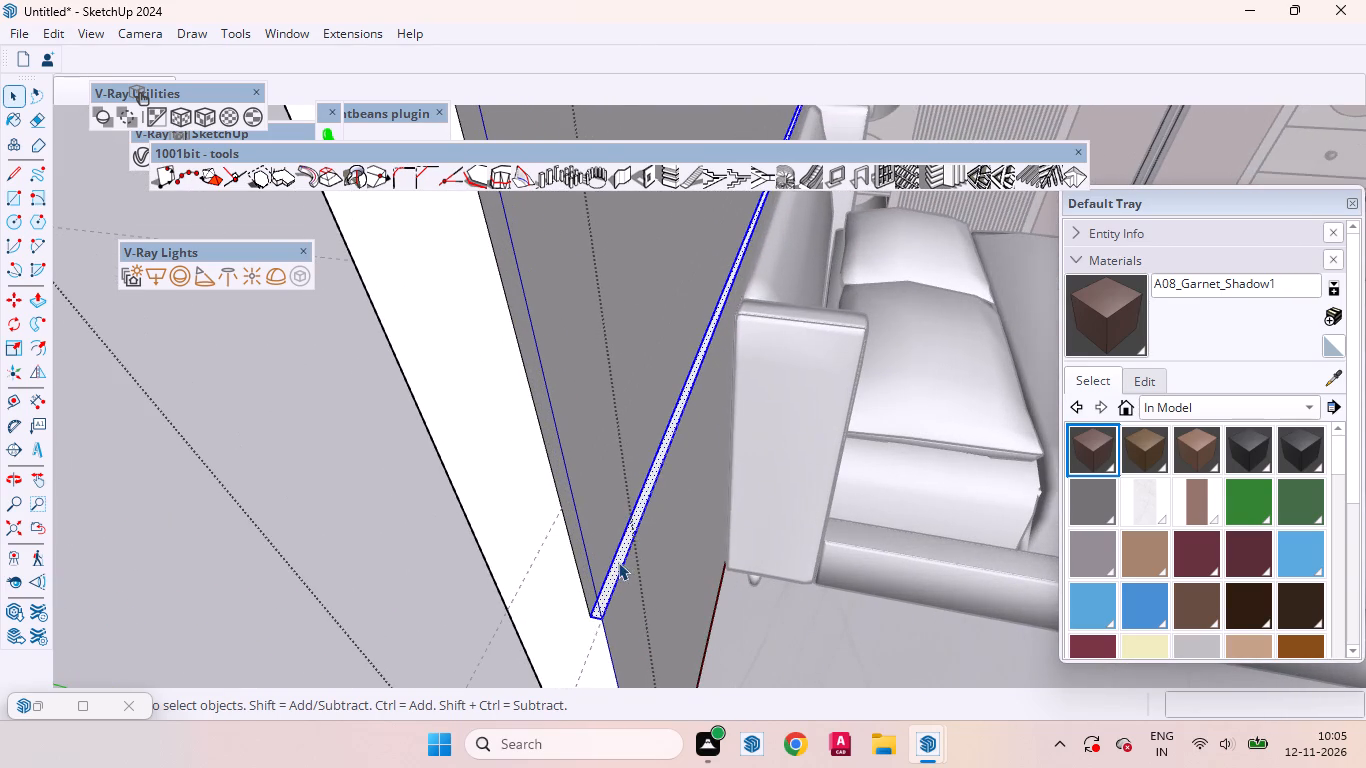
right_click(618, 562)
click(681, 216)
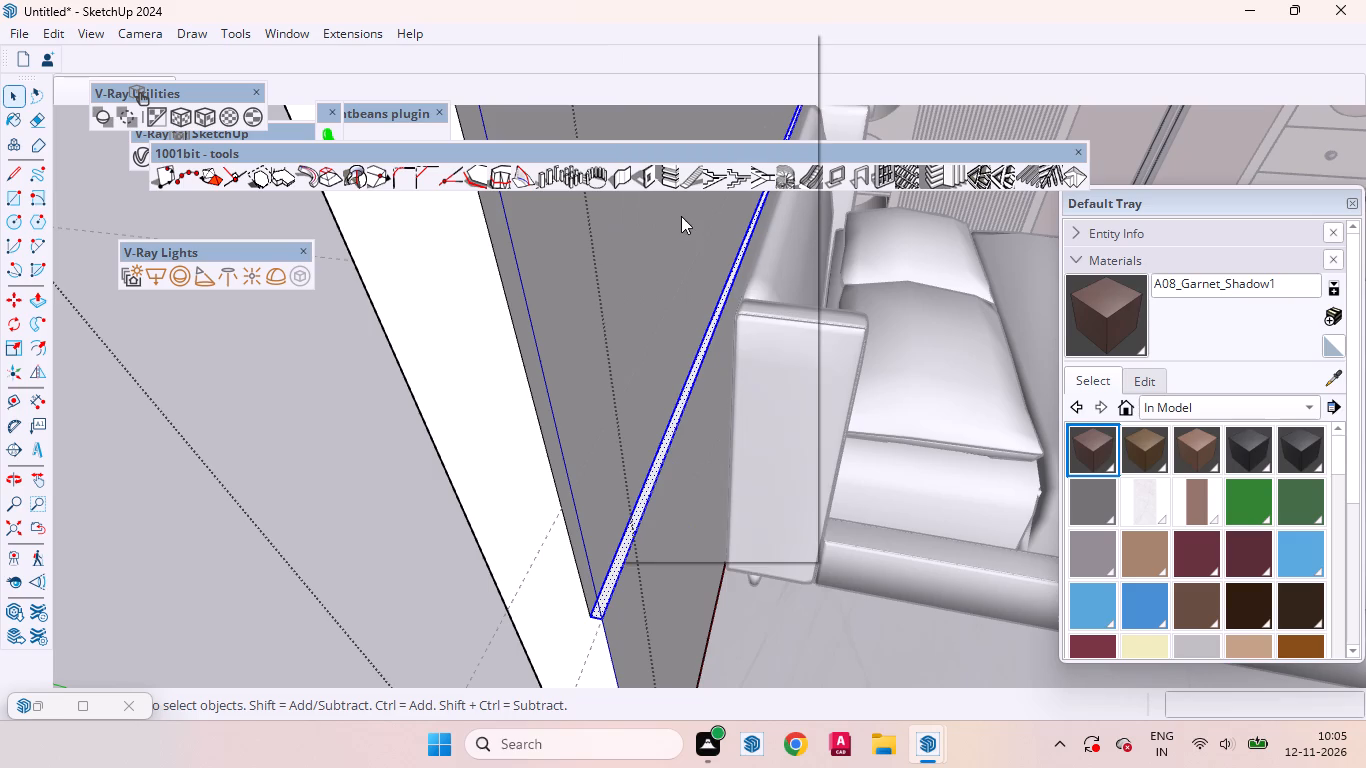
Convert the grouped ledge strip above the headboard into a V-Ray mesh light, and leave the panel group.
click(298, 276)
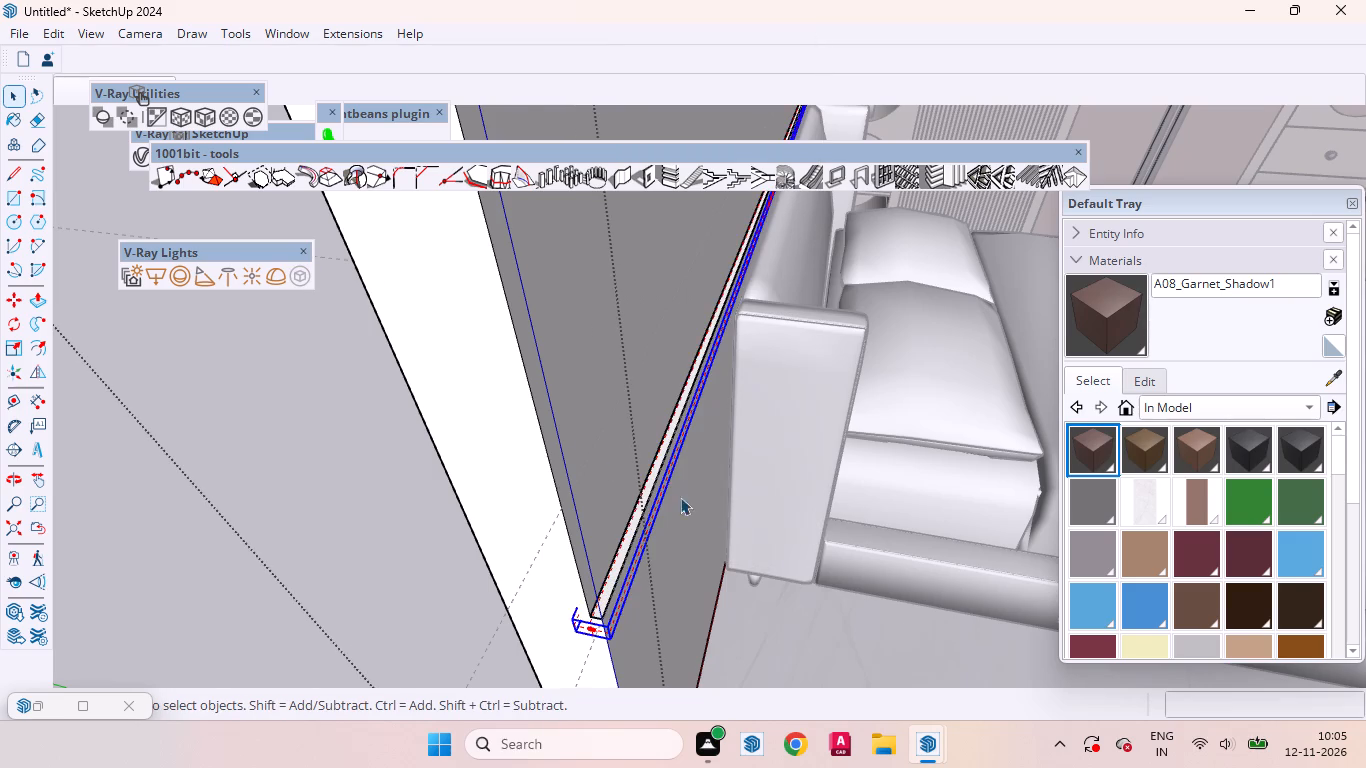
scroll(664, 510, down, 10)
middle_drag(638, 497, 331, 433)
scroll(526, 417, down, 4)
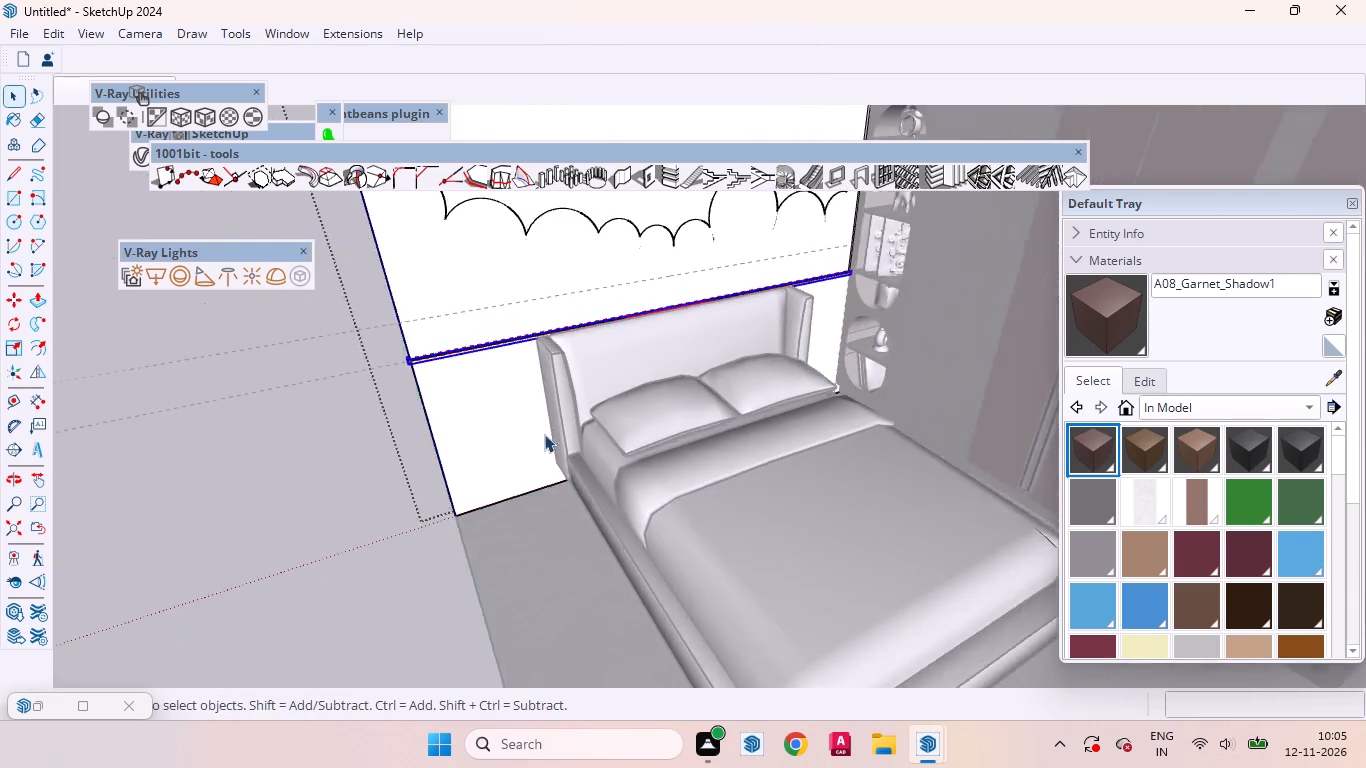
scroll(544, 434, down, 9)
click(421, 485)
Examine the cloud wall and the light strip above the headboard from the front and side of the room.
middle_drag(609, 420, 441, 365)
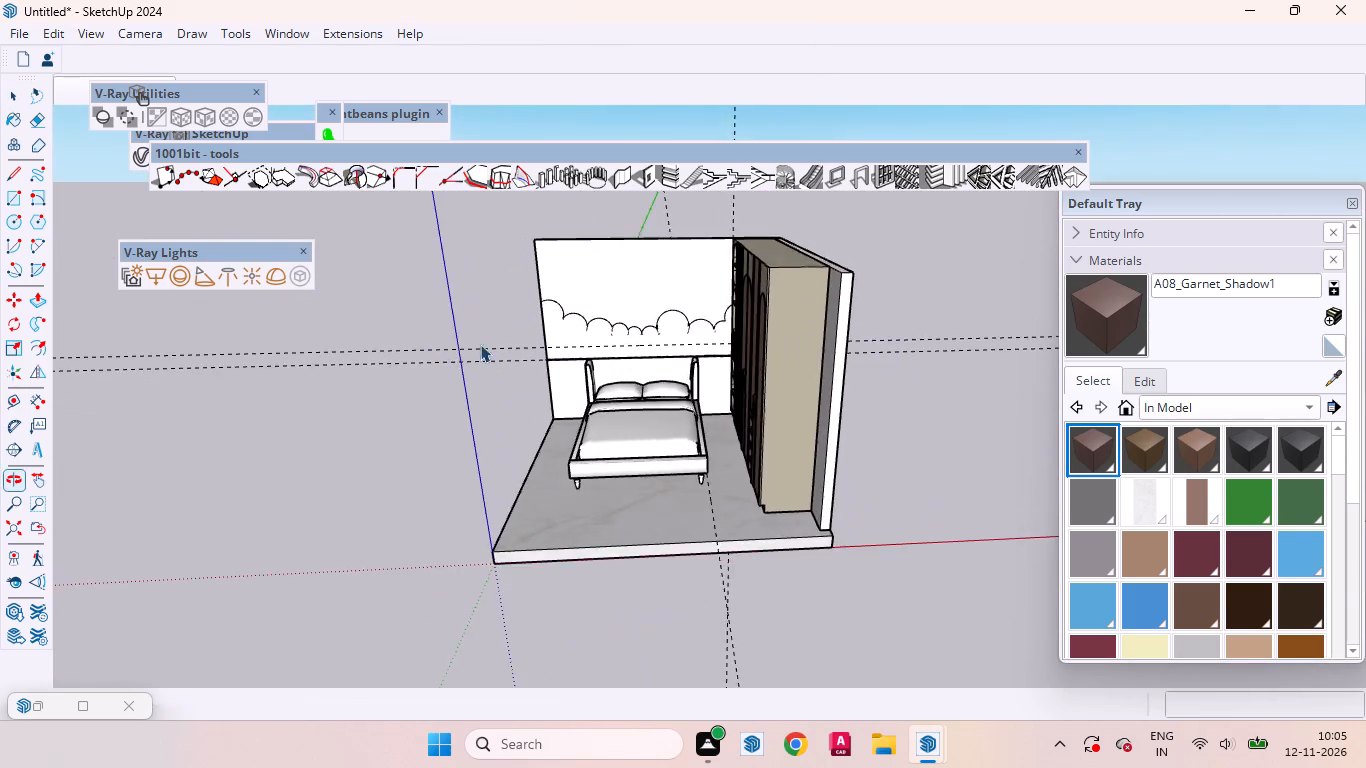
scroll(567, 332, up, 7)
scroll(626, 401, down, 3)
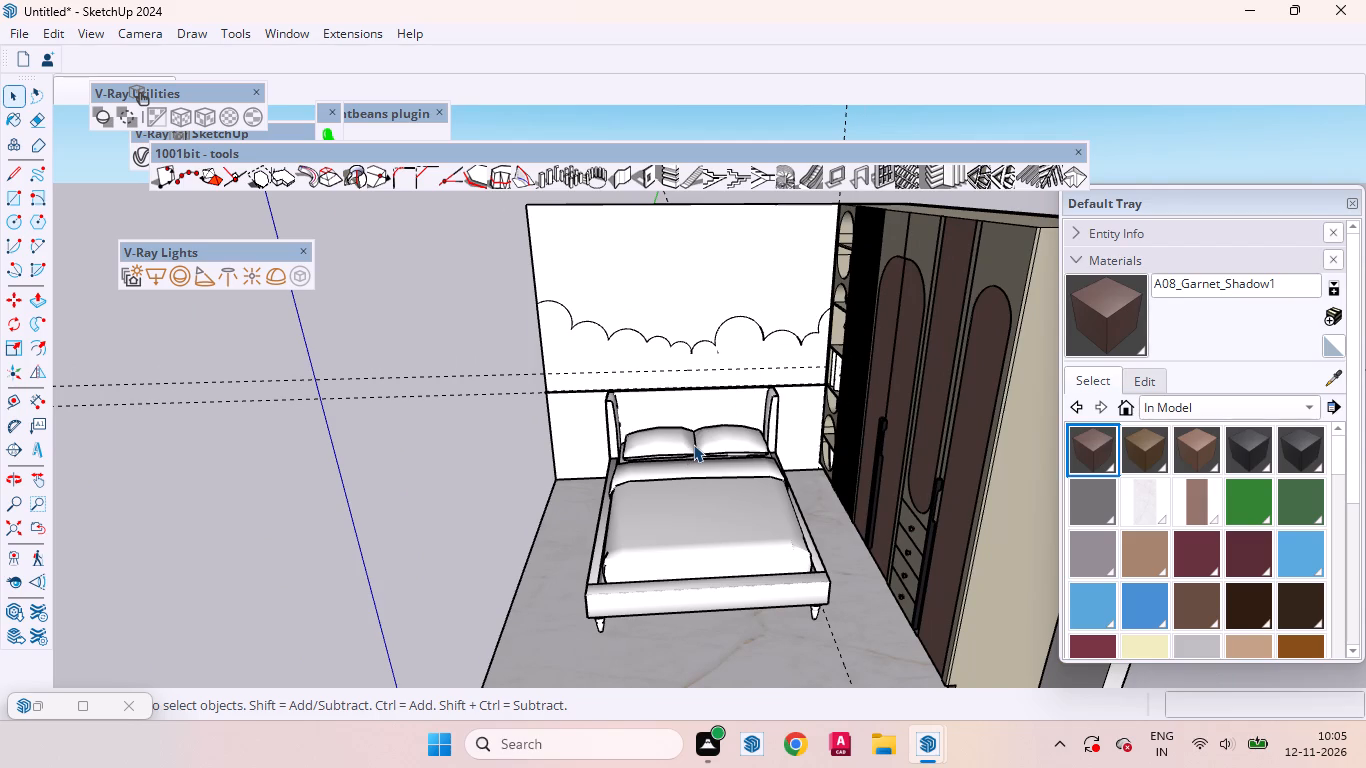
scroll(892, 537, down, 3)
middle_drag(874, 539, 752, 492)
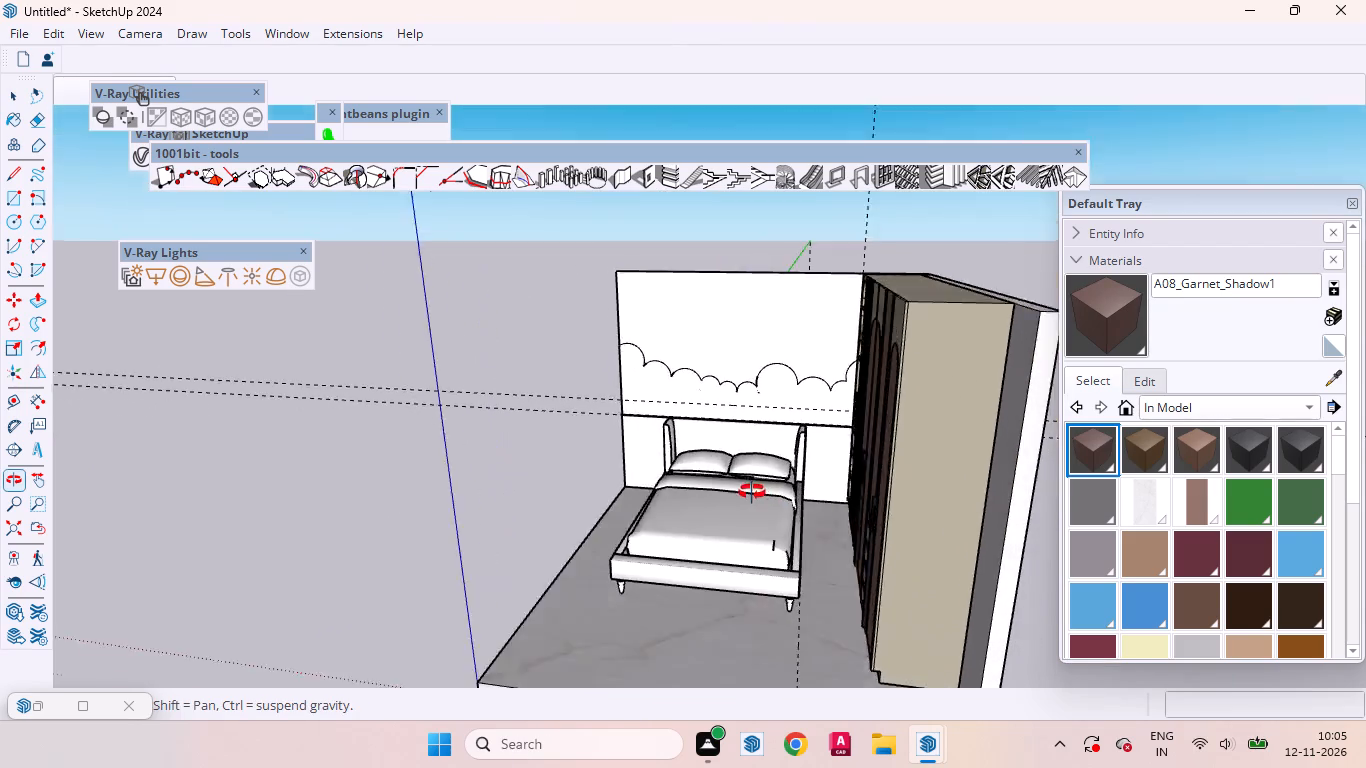
middle_drag(752, 492, 741, 476)
scroll(660, 321, up, 7)
middle_drag(849, 440, 1125, 474)
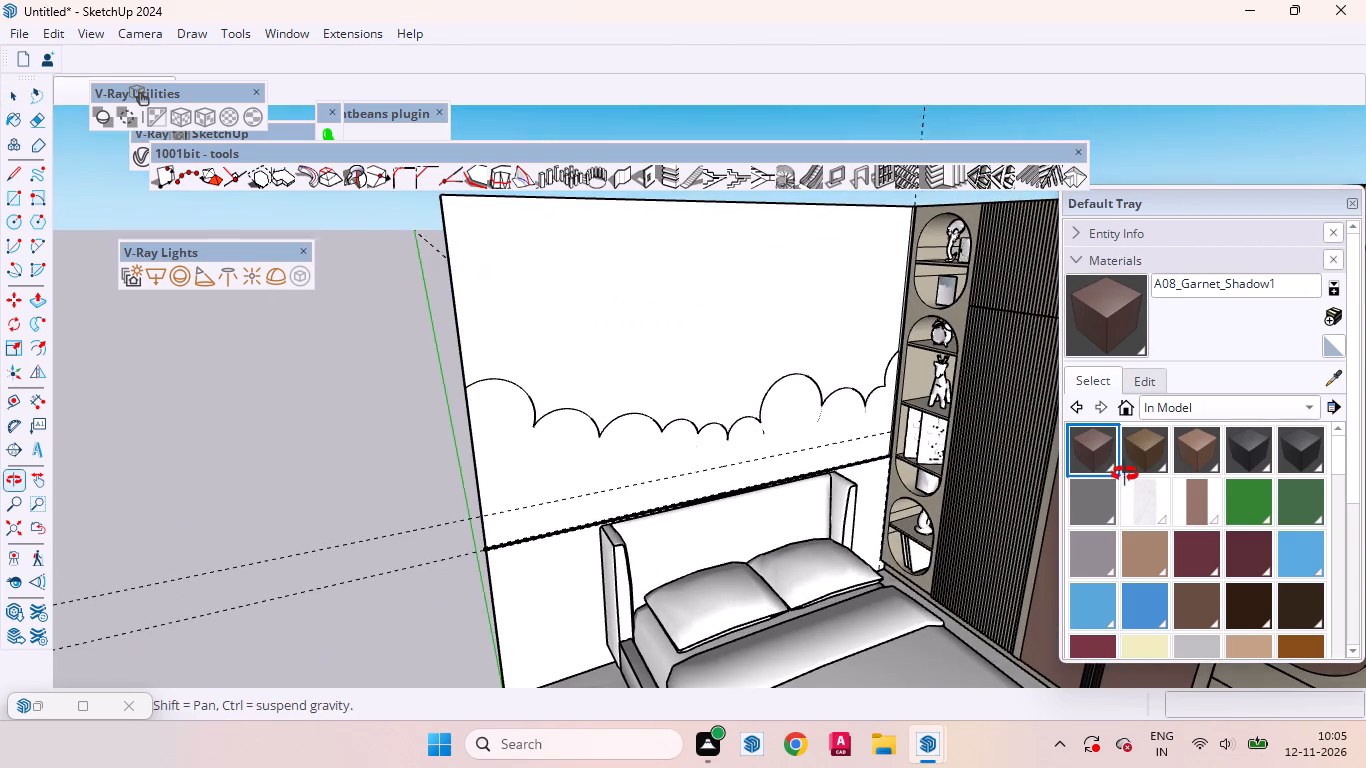
Examine the cloud wall and the bed beneath it from closer up and from above.
middle_drag(1125, 474, 1125, 477)
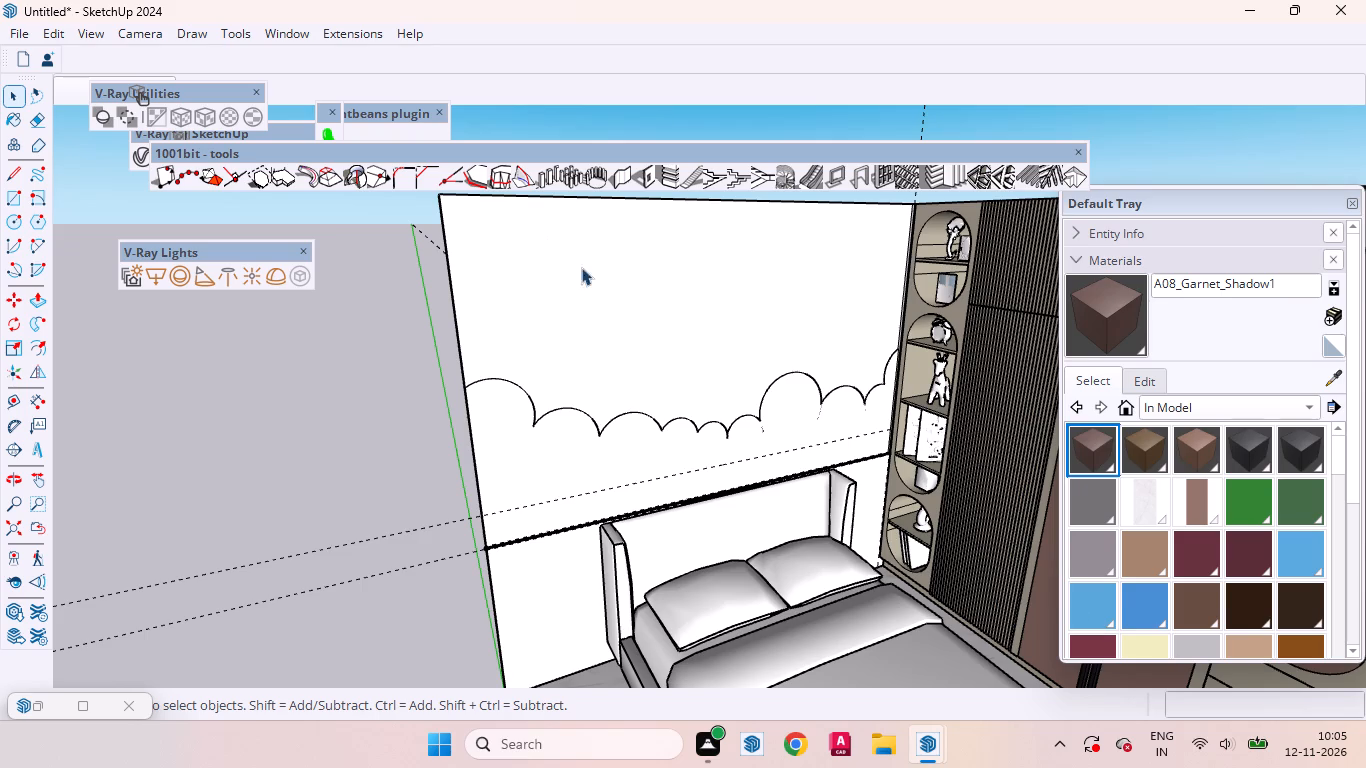
scroll(619, 276, up, 8)
scroll(671, 281, down, 5)
middle_drag(722, 426, 638, 673)
scroll(613, 350, down, 4)
scroll(738, 615, up, 9)
scroll(594, 472, down, 3)
middle_drag(607, 478, 567, 456)
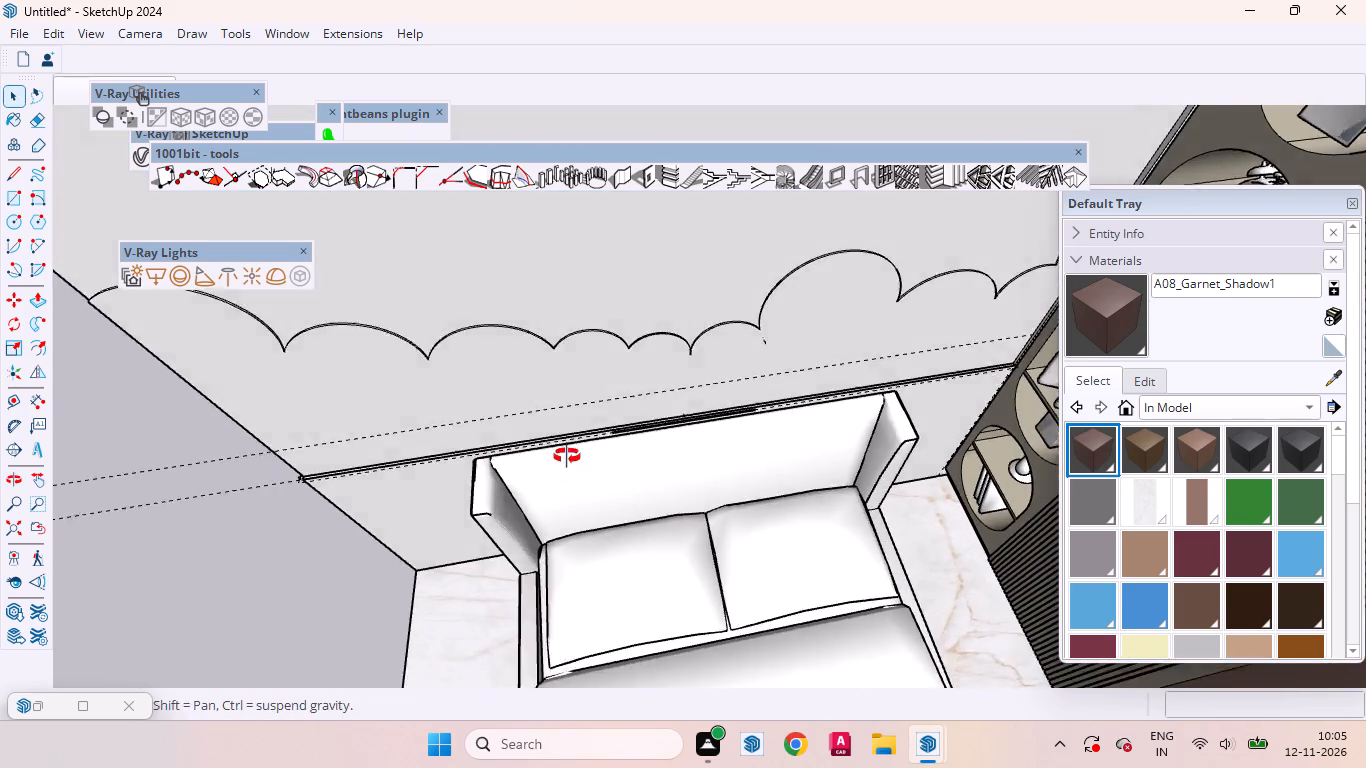
middle_drag(567, 456, 546, 431)
scroll(651, 512, down, 8)
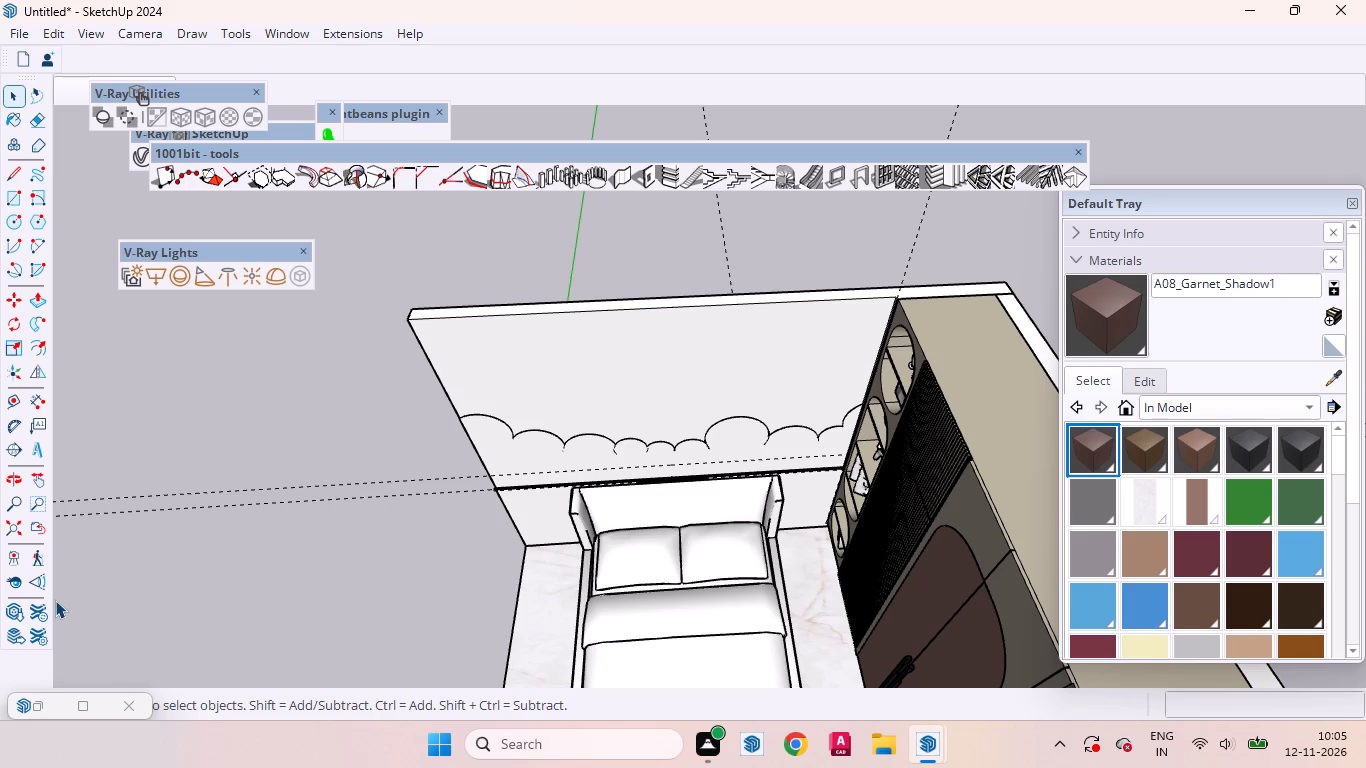
scroll(730, 367, up, 3)
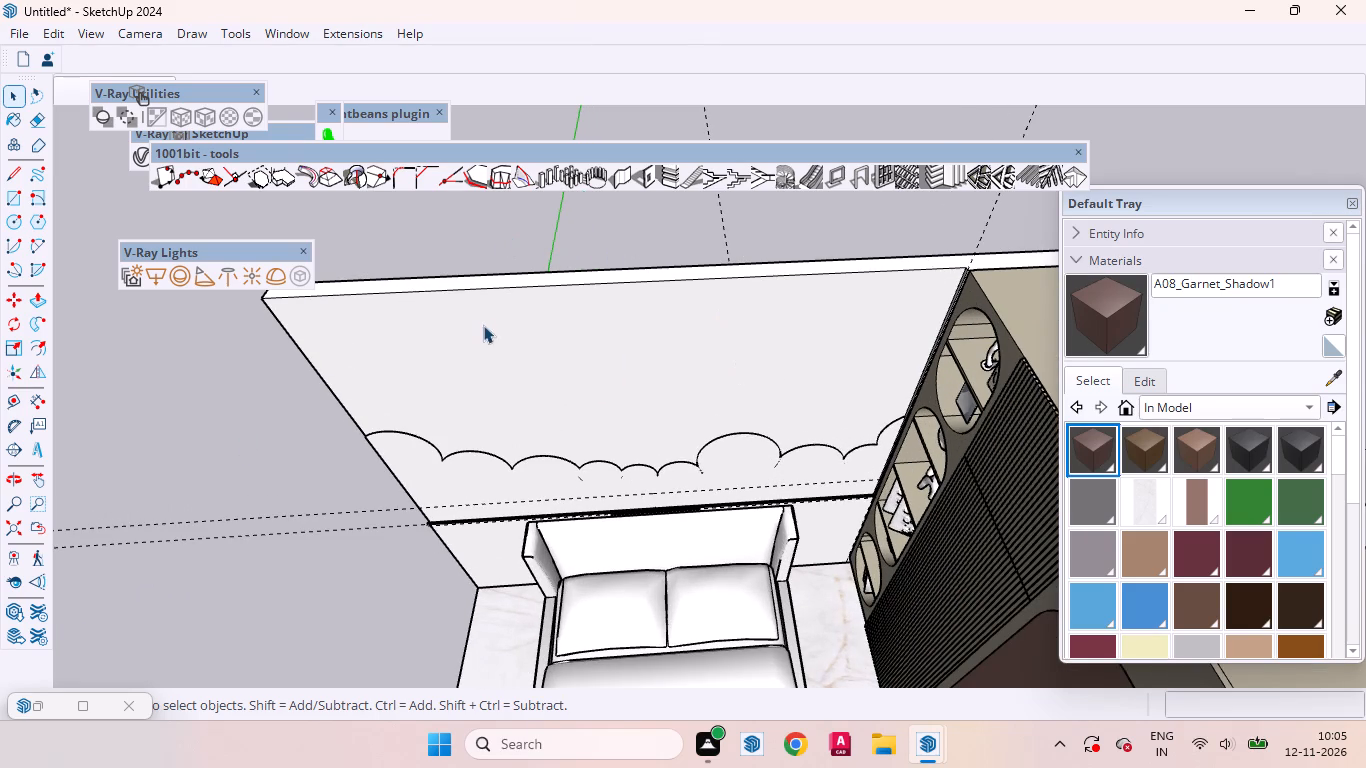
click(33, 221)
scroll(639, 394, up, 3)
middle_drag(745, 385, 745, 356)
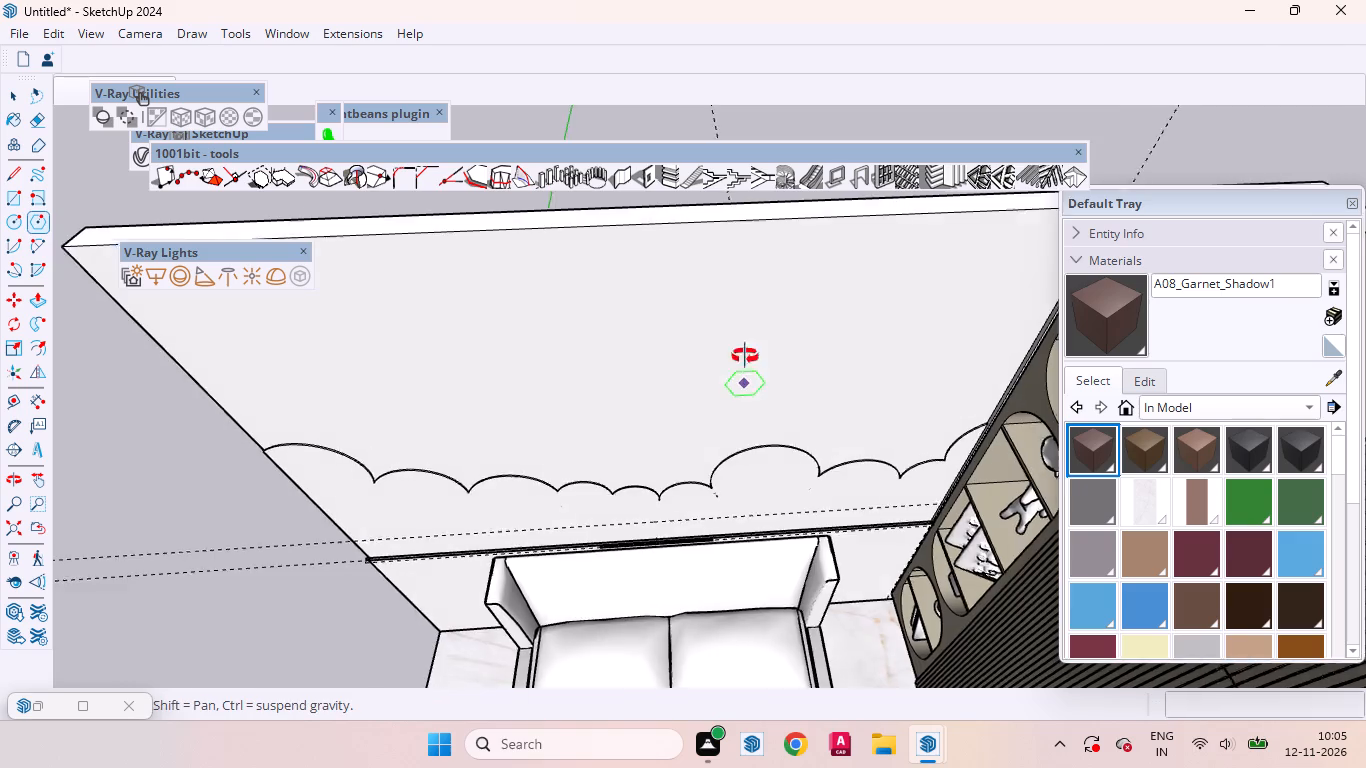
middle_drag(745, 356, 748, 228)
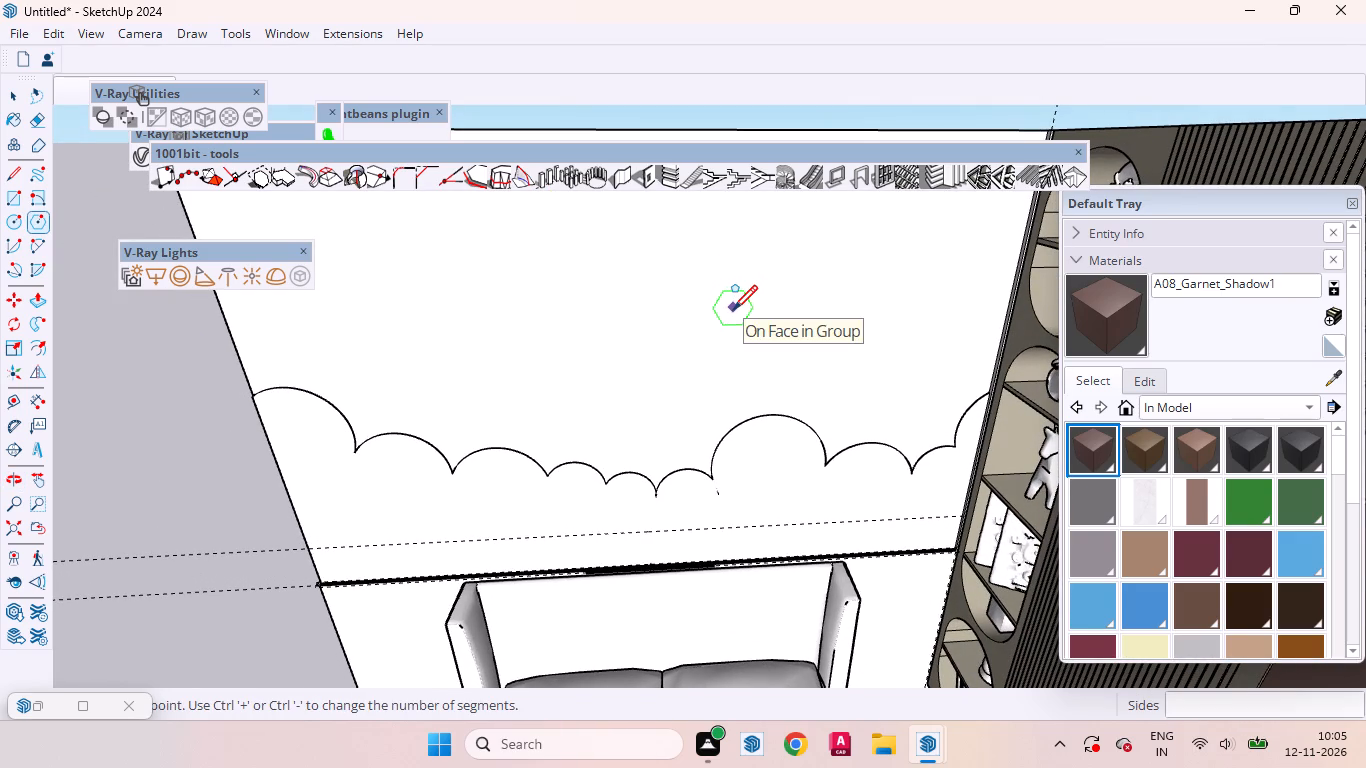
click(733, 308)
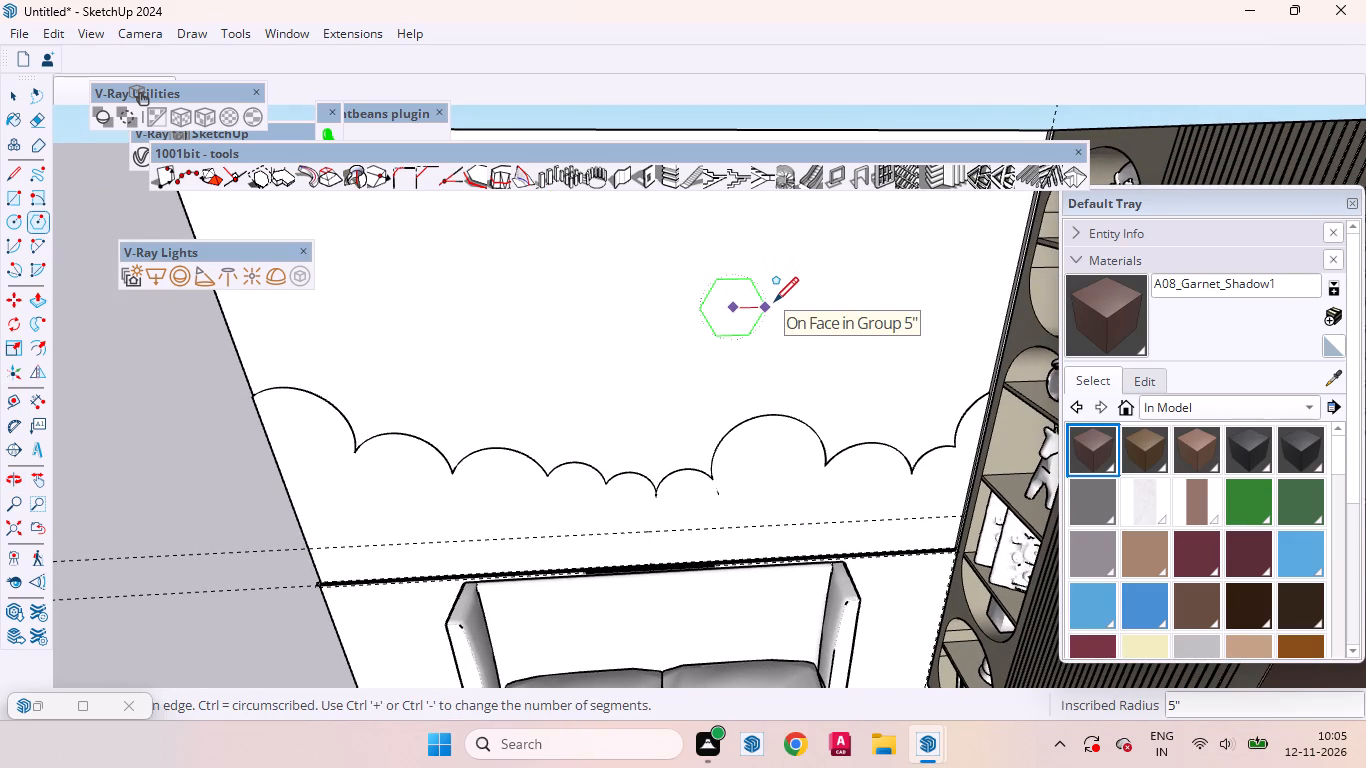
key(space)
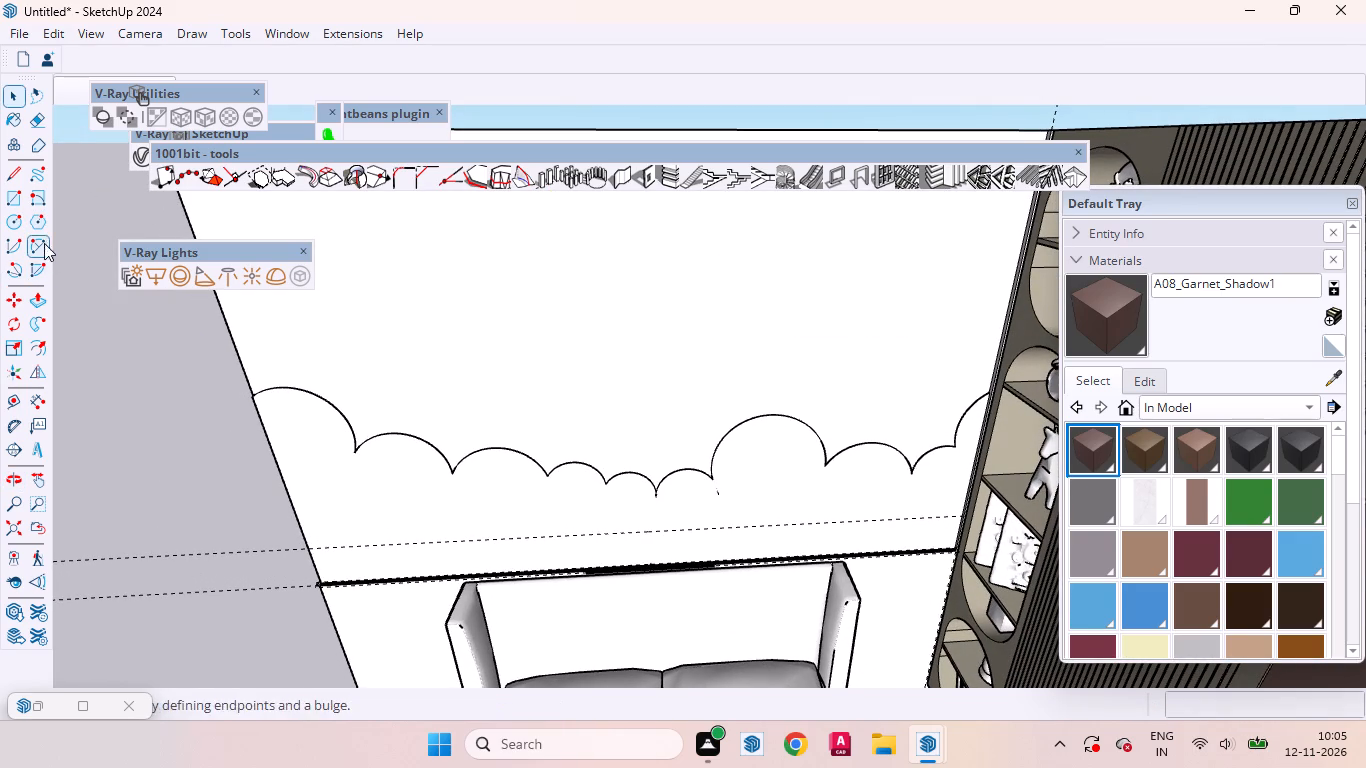
Draw a six-pointed star on the wall above the clouds from two opposed 3-sided polygons sharing one centre, each about 3/8" in radius.
click(42, 227)
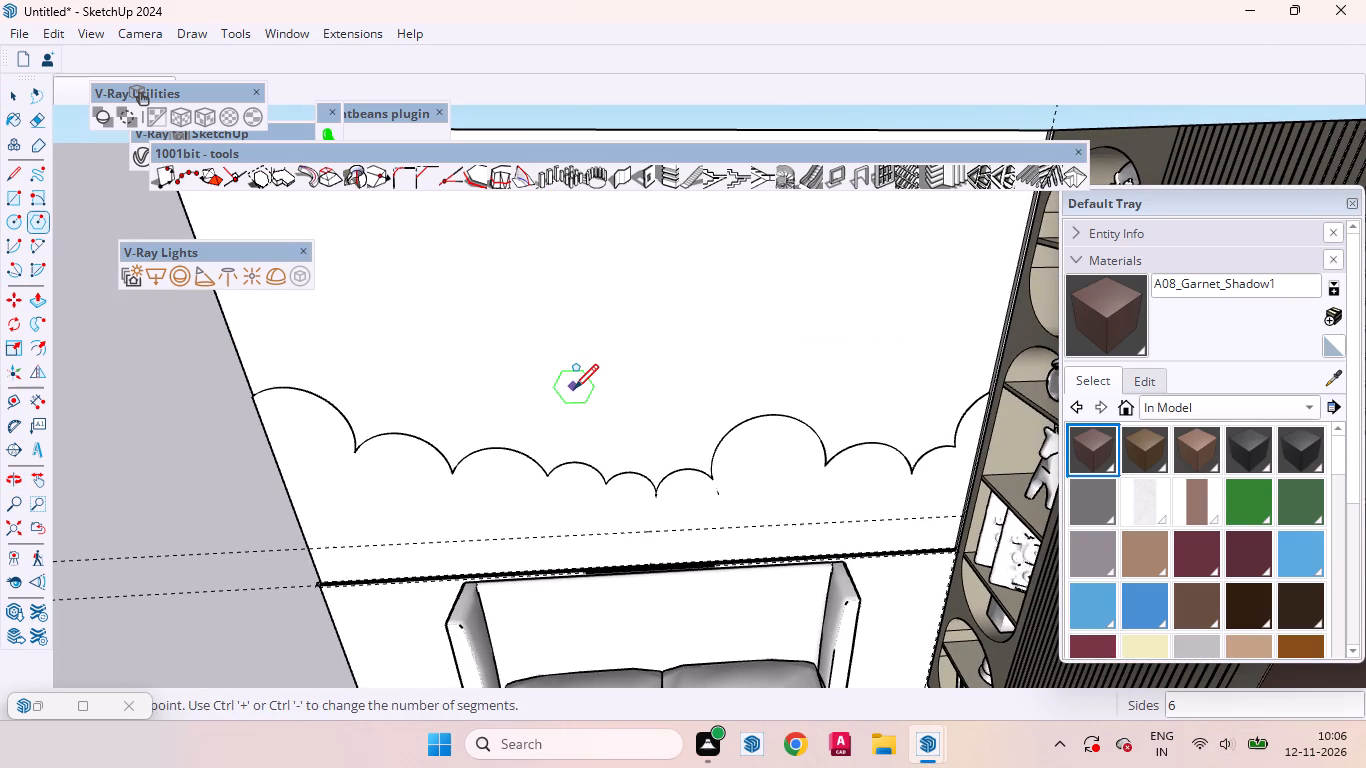
key(3)
key(Return)
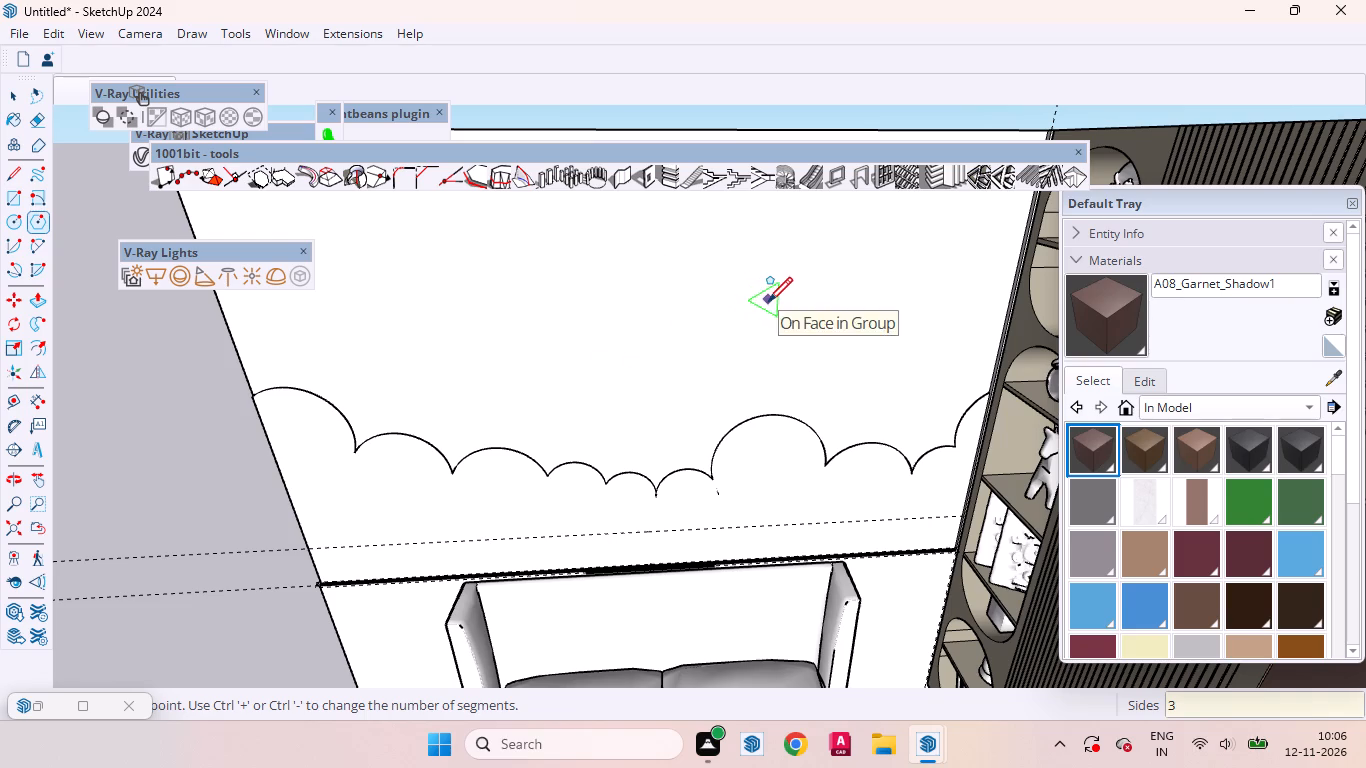
click(726, 308)
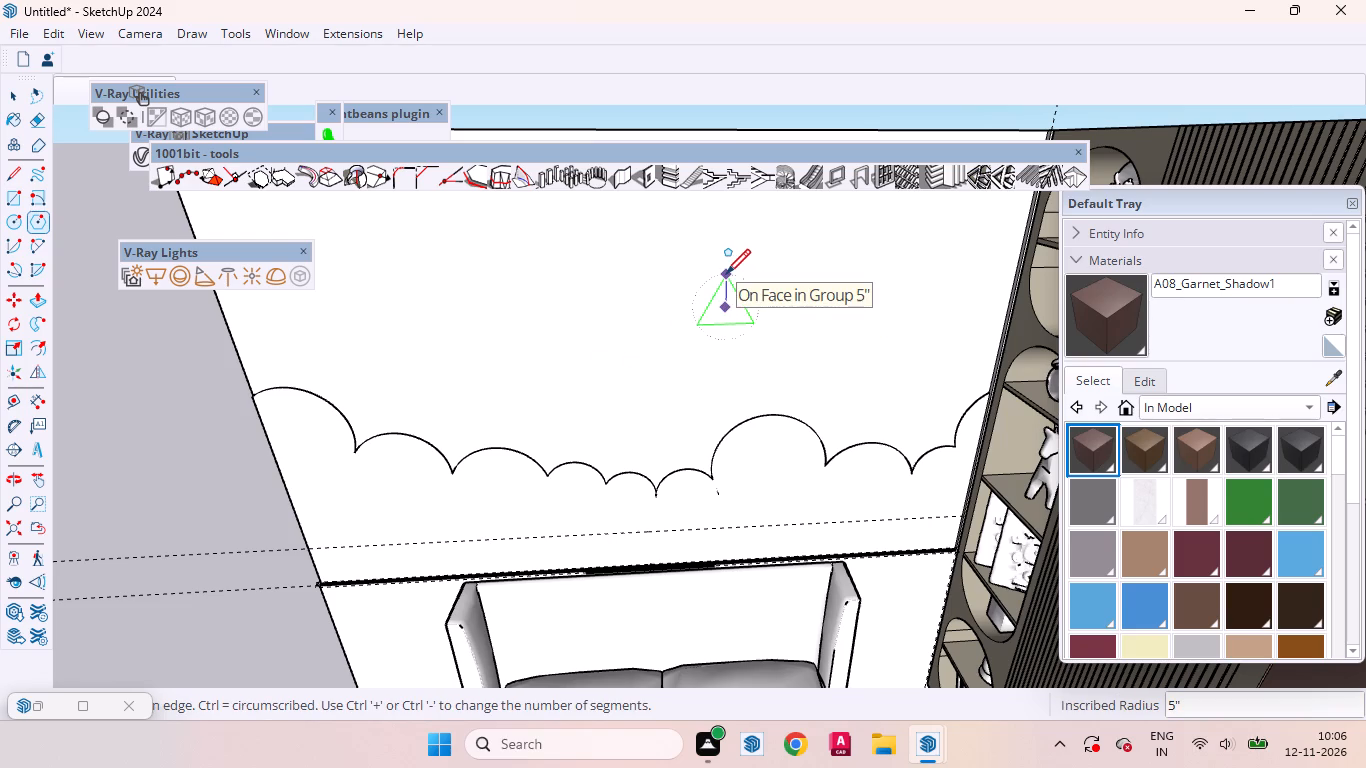
scroll(726, 292, up, 14)
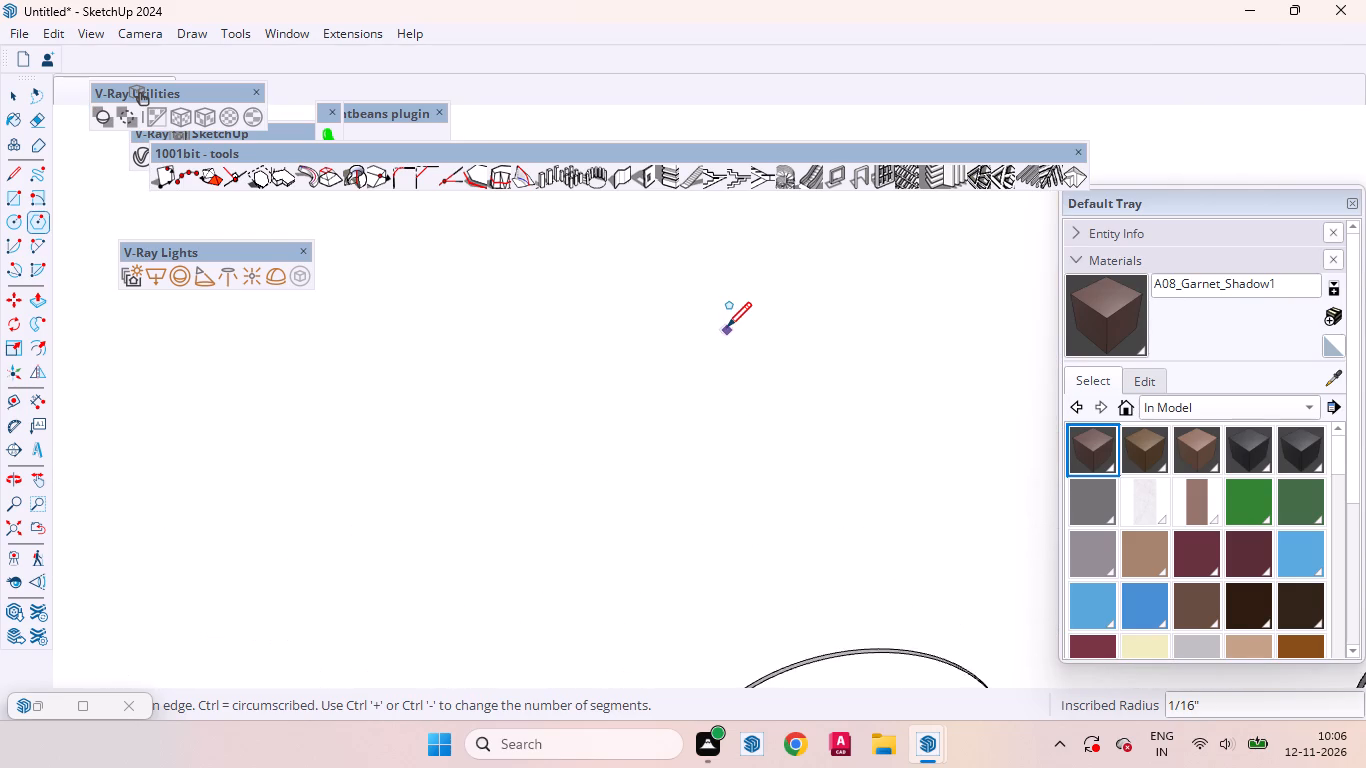
scroll(727, 325, up, 15)
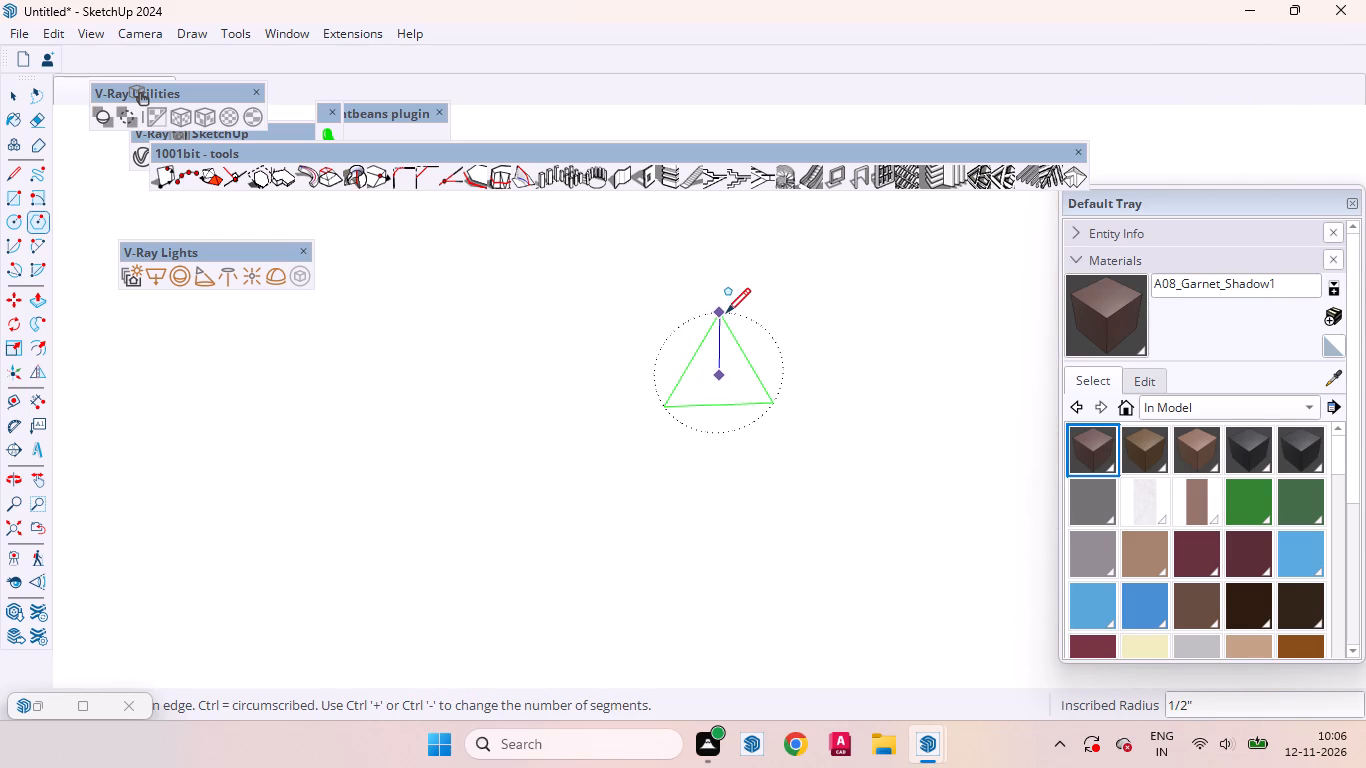
click(721, 327)
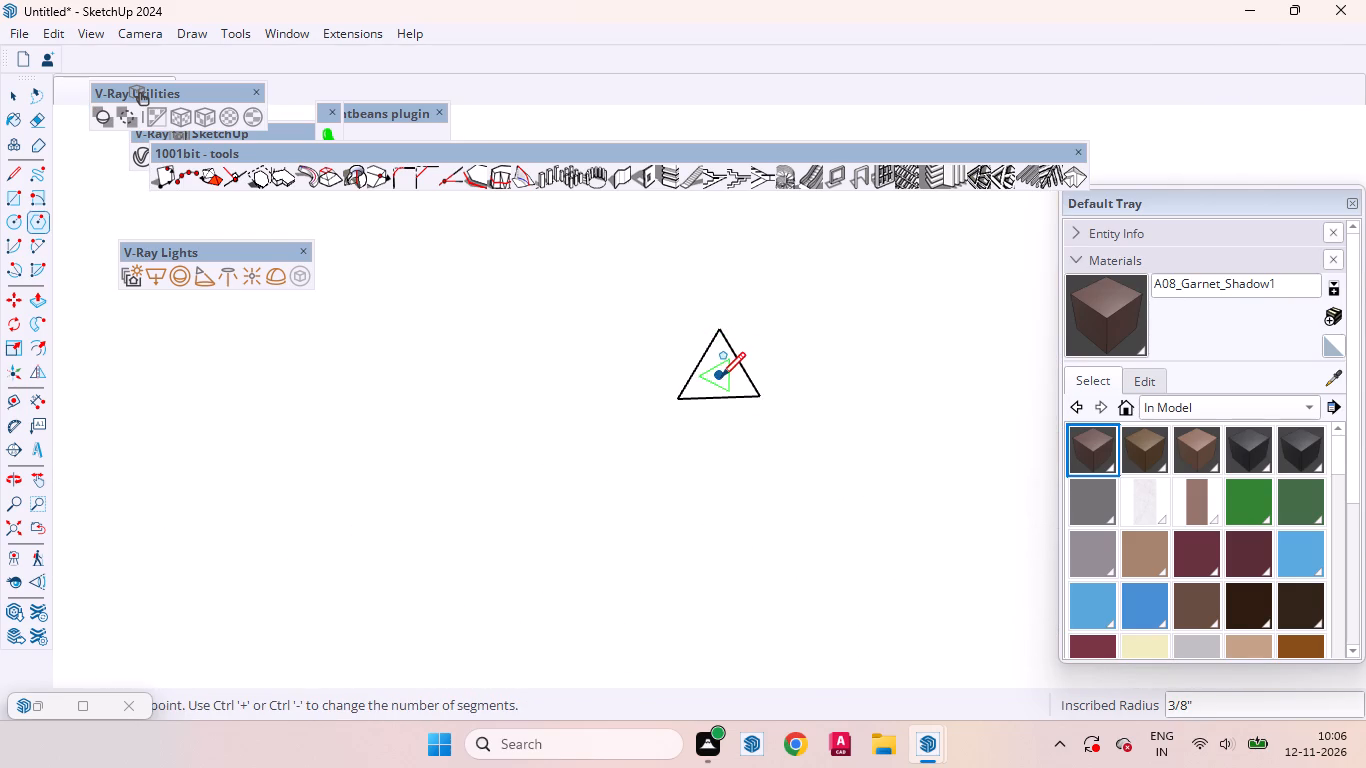
click(721, 375)
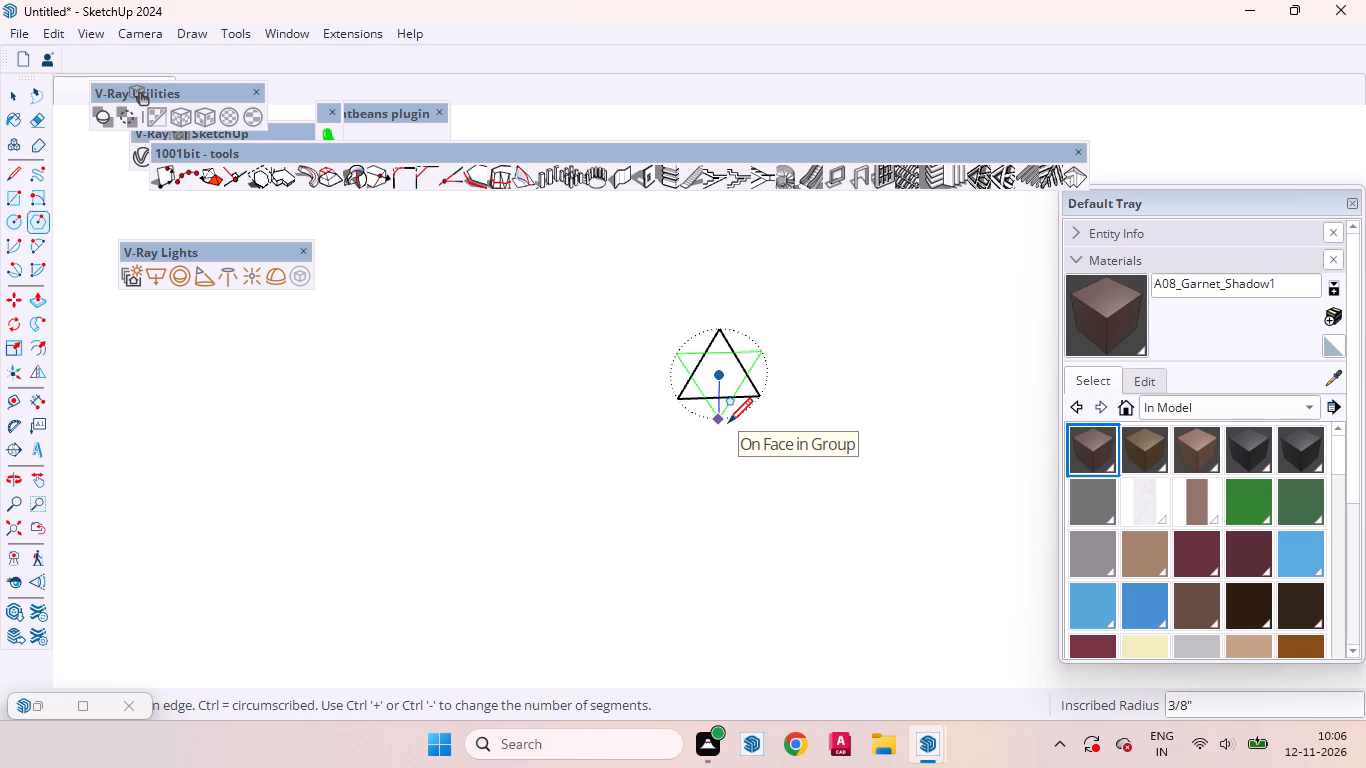
click(728, 421)
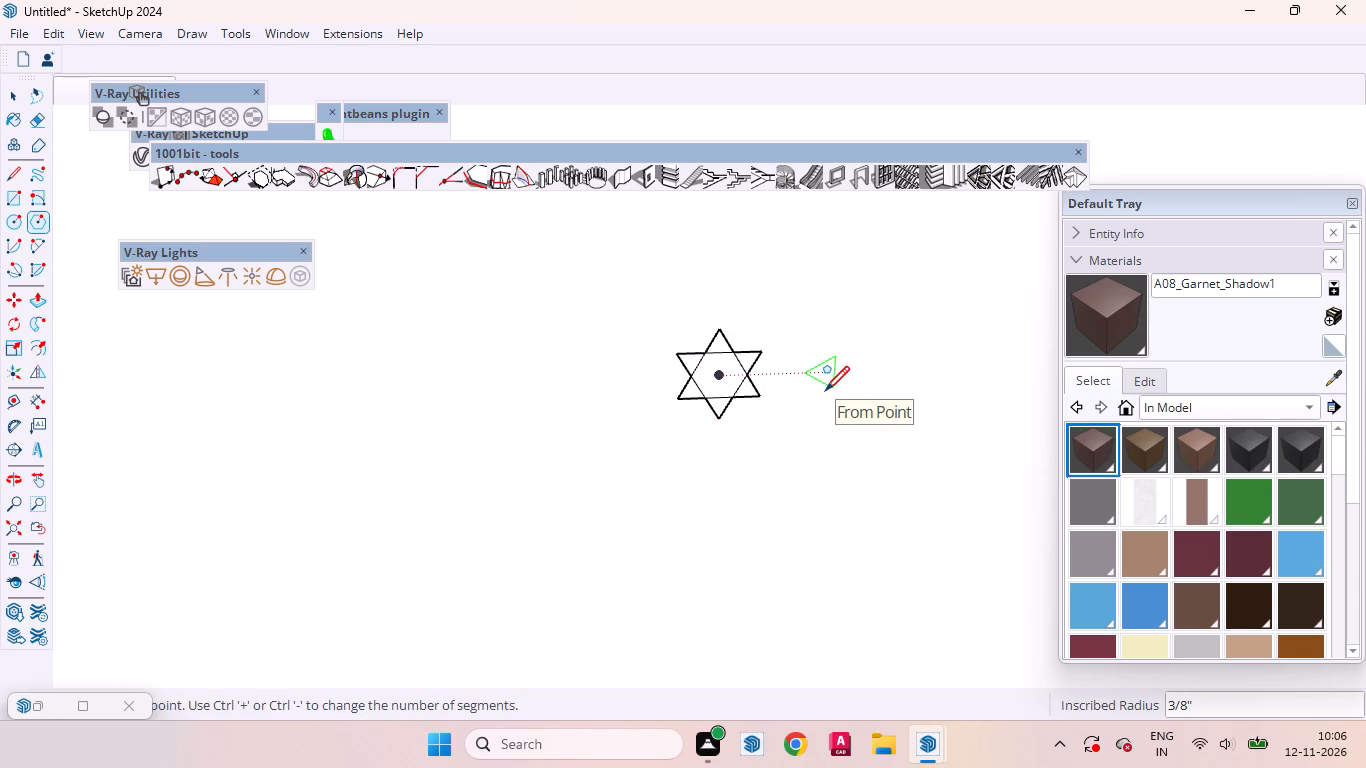
key(space)
Erase the three inner edge segments in the upper half of the star, where the two triangles overlap.
scroll(907, 301, down, 20)
scroll(907, 301, down, 2)
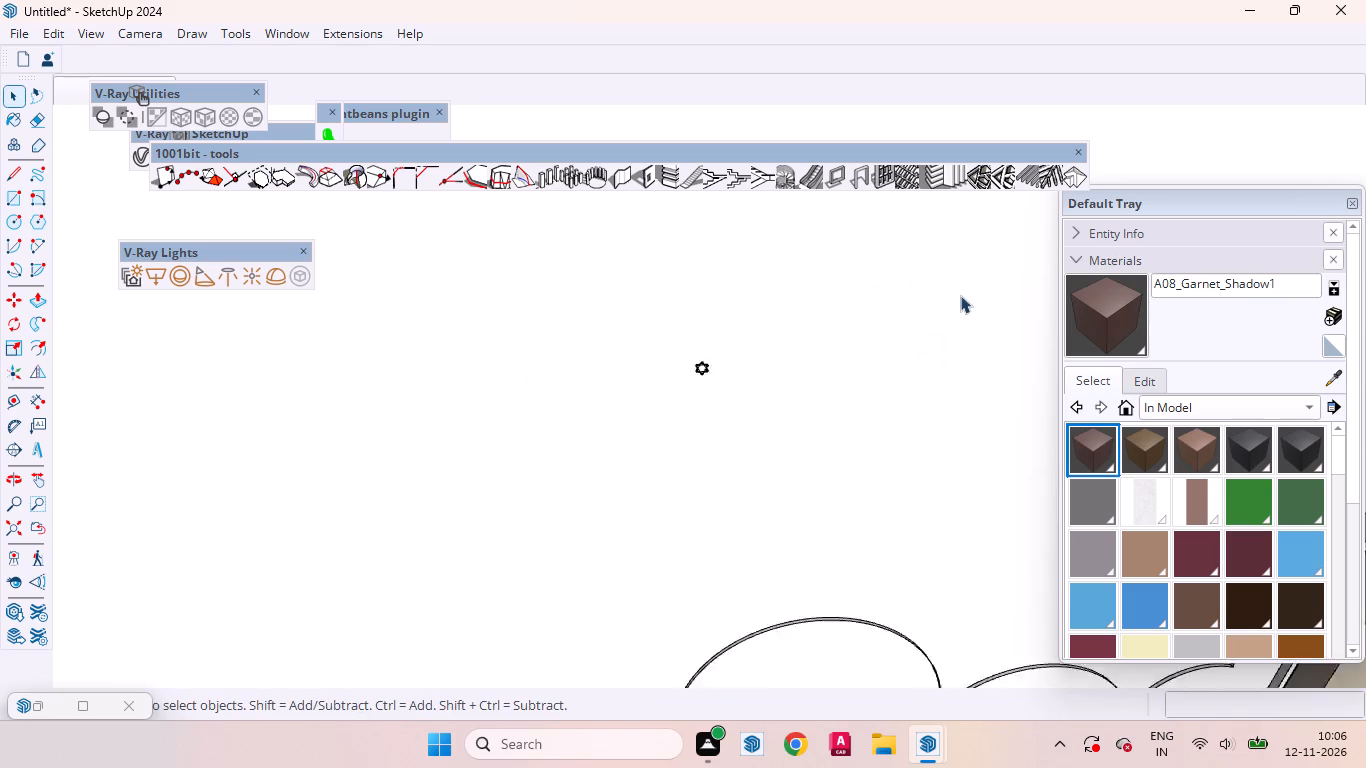
scroll(960, 295, down, 6)
scroll(785, 351, up, 20)
scroll(785, 351, up, 3)
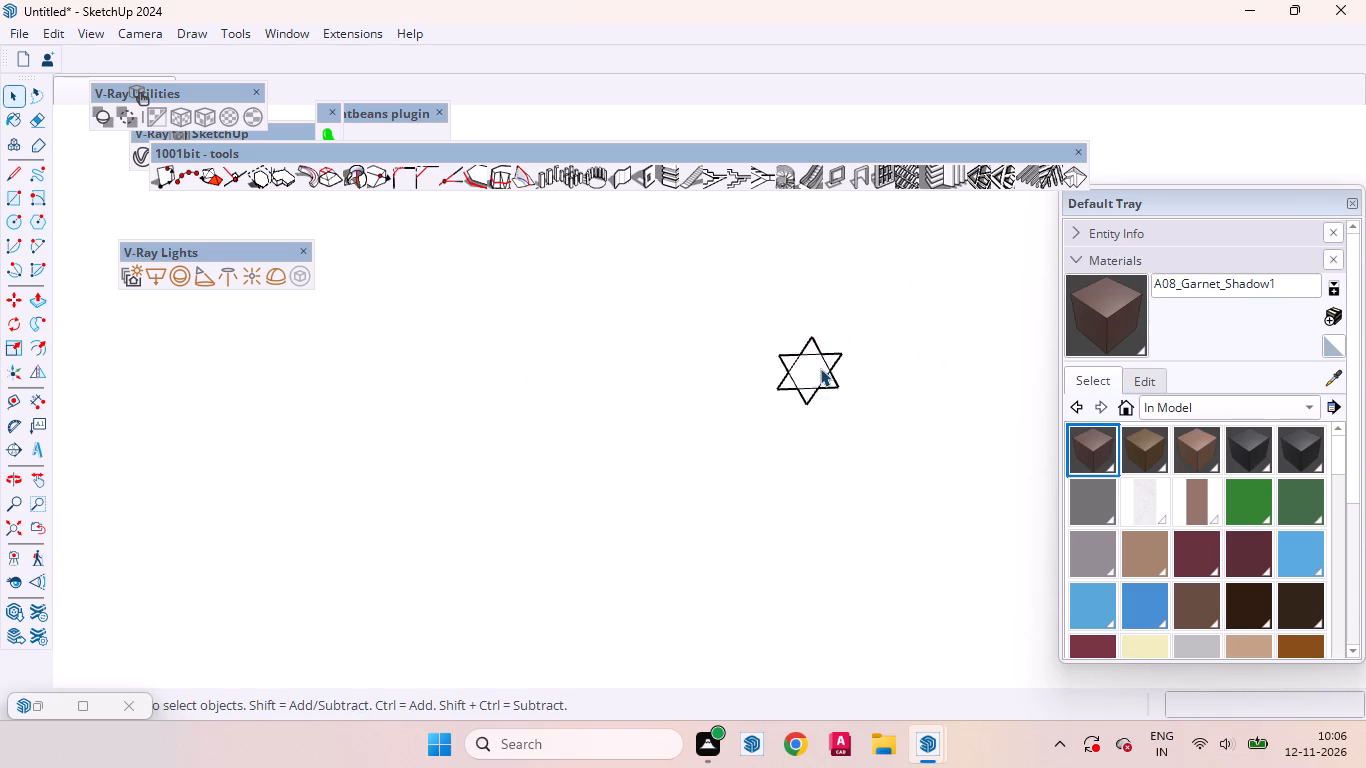
scroll(820, 368, up, 9)
click(799, 334)
click(799, 353)
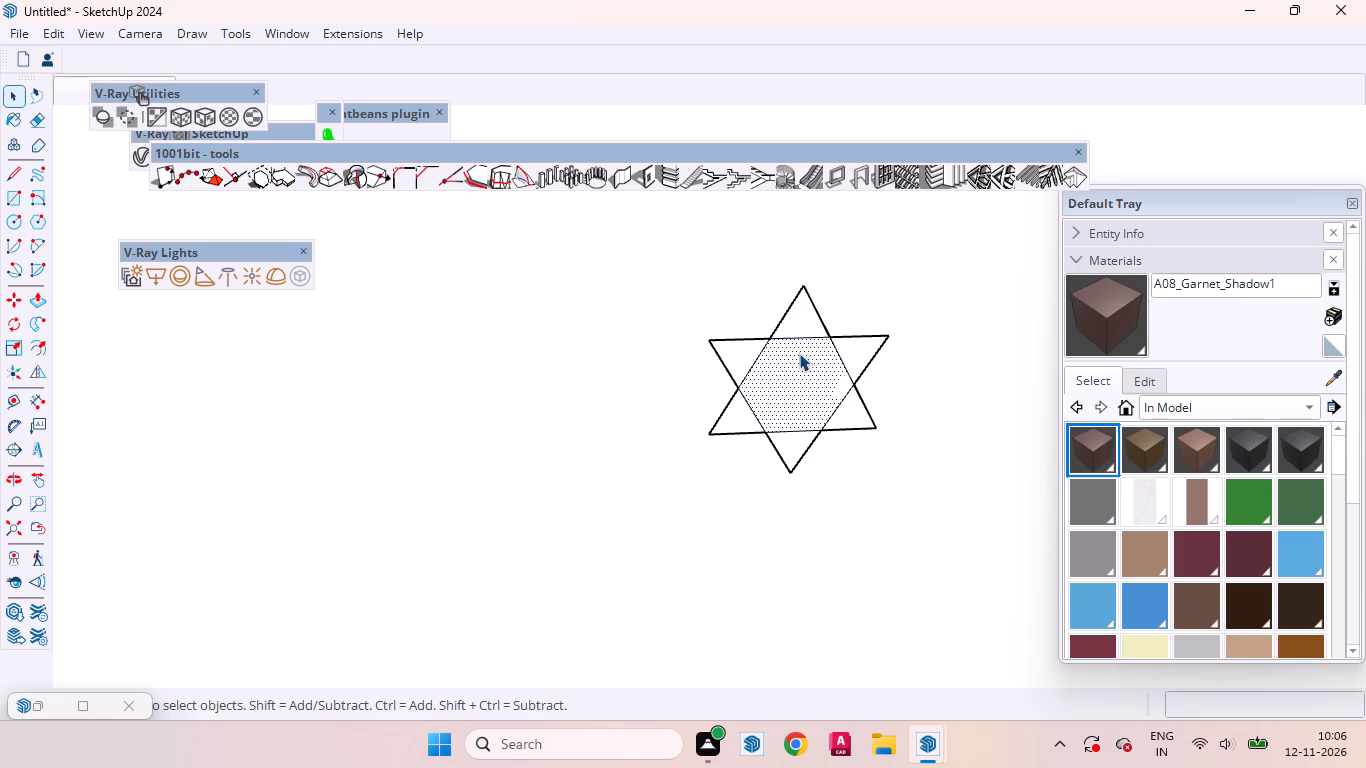
click(799, 338)
right_click(799, 338)
click(842, 378)
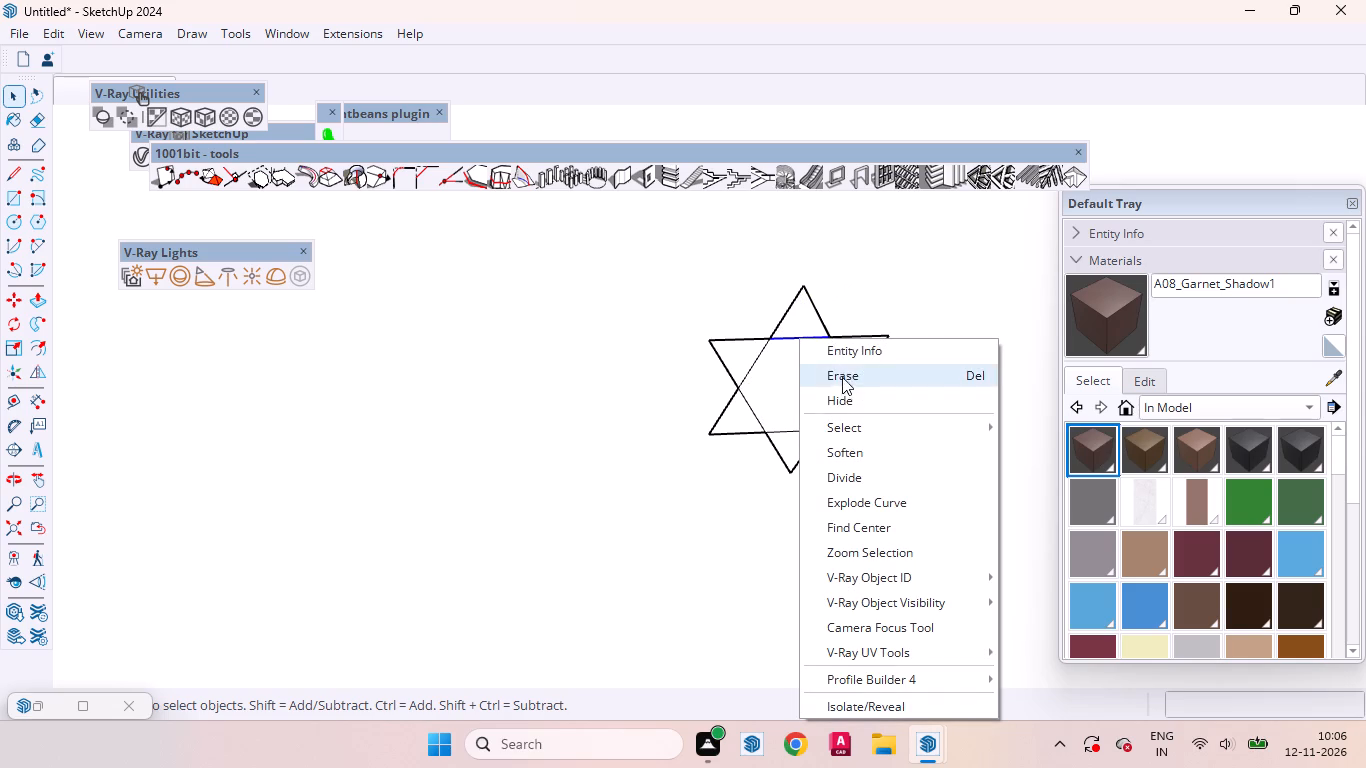
click(838, 353)
right_click(838, 353)
click(884, 387)
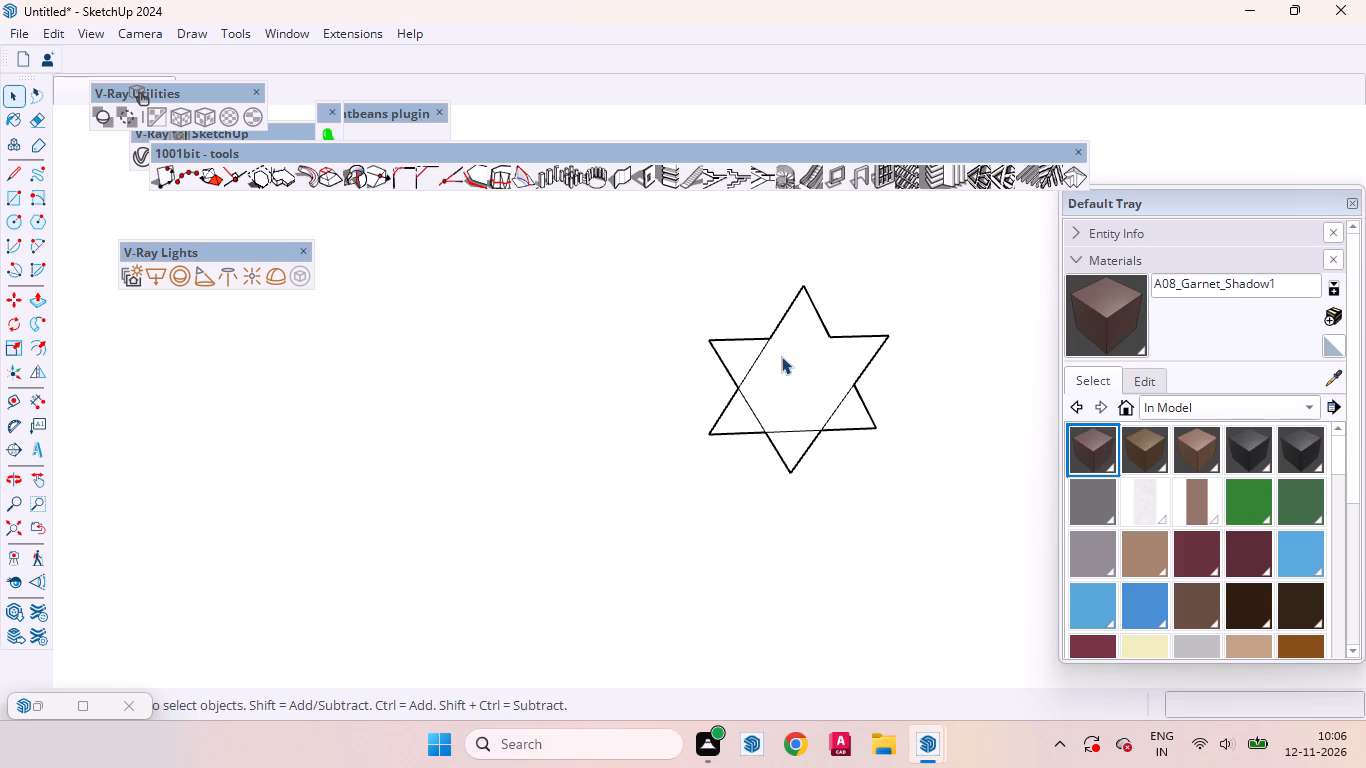
click(762, 349)
right_click(762, 349)
click(838, 378)
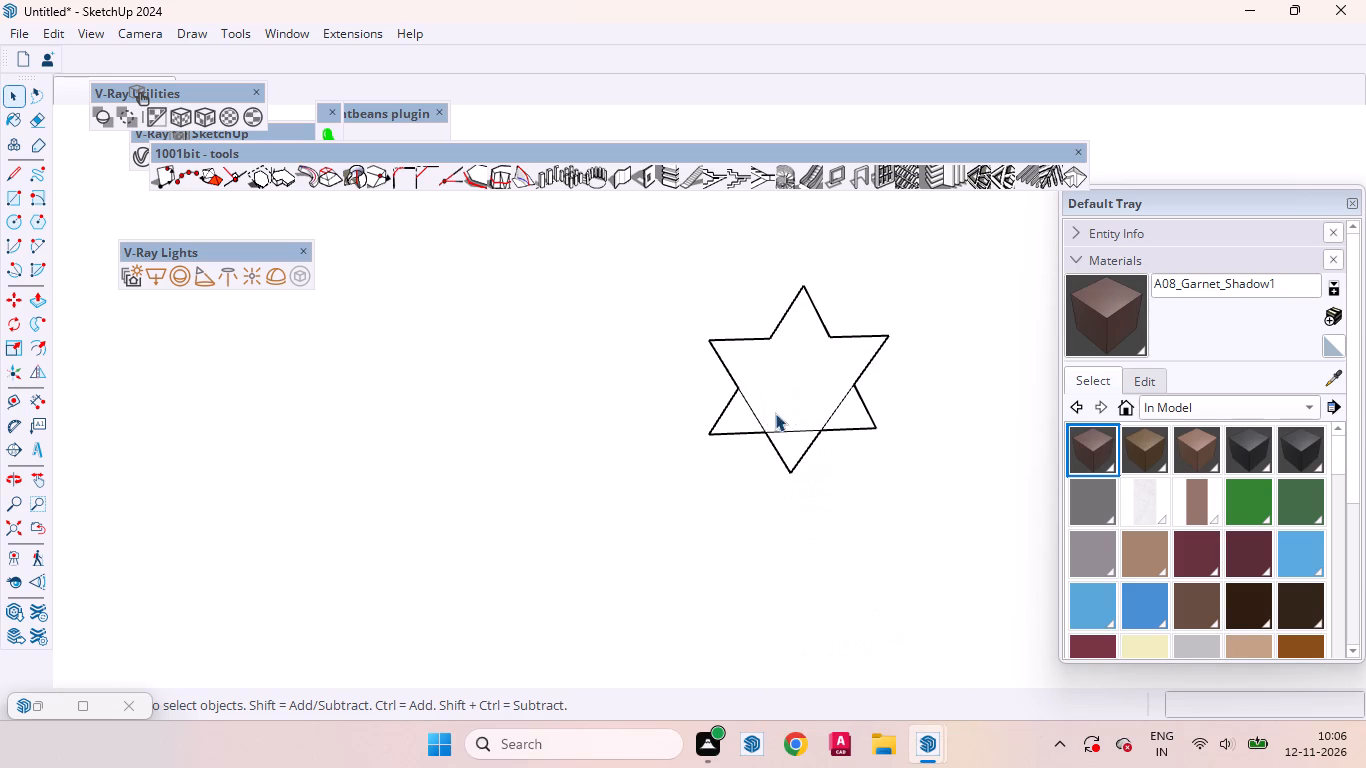
Erase the three remaining inner edge segments in the star's lower half, leaving only its outline.
click(757, 412)
right_click(756, 412)
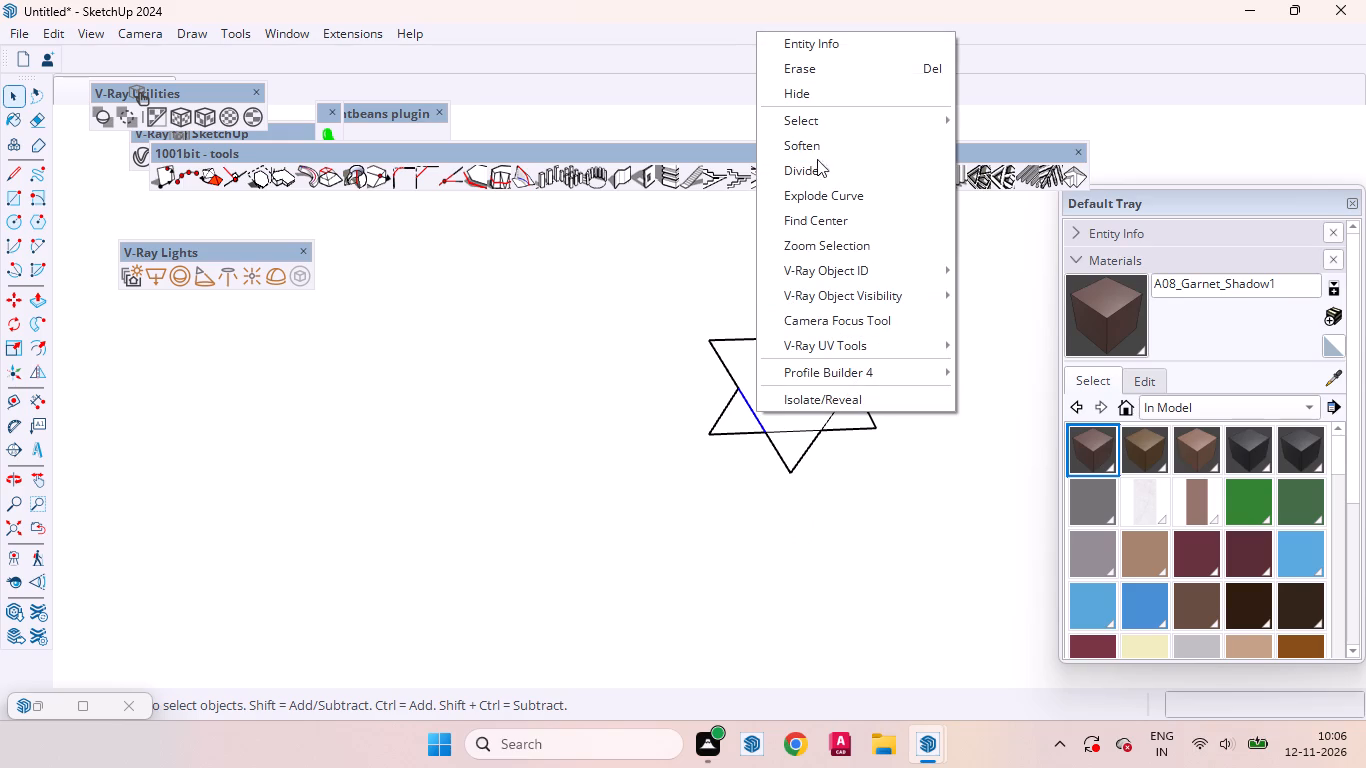
click(809, 76)
click(793, 431)
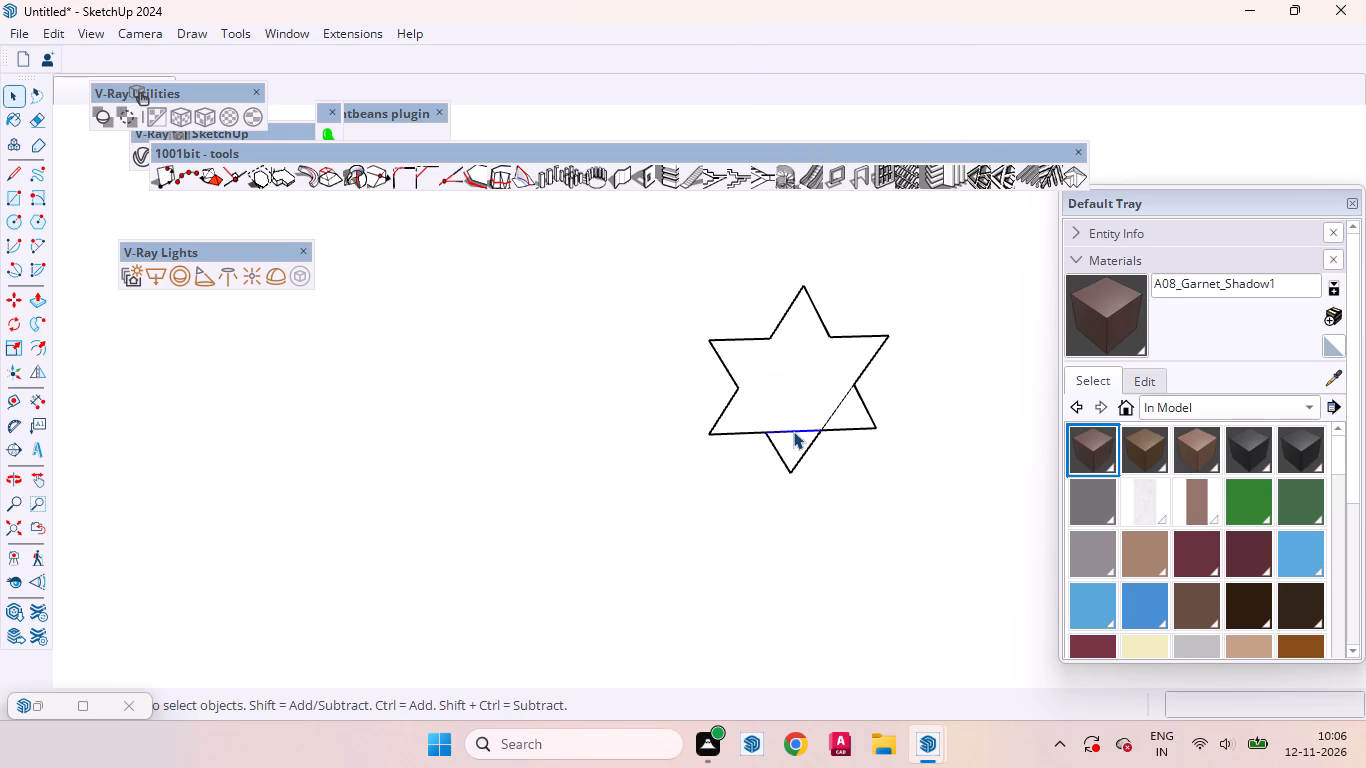
right_click(793, 431)
click(847, 93)
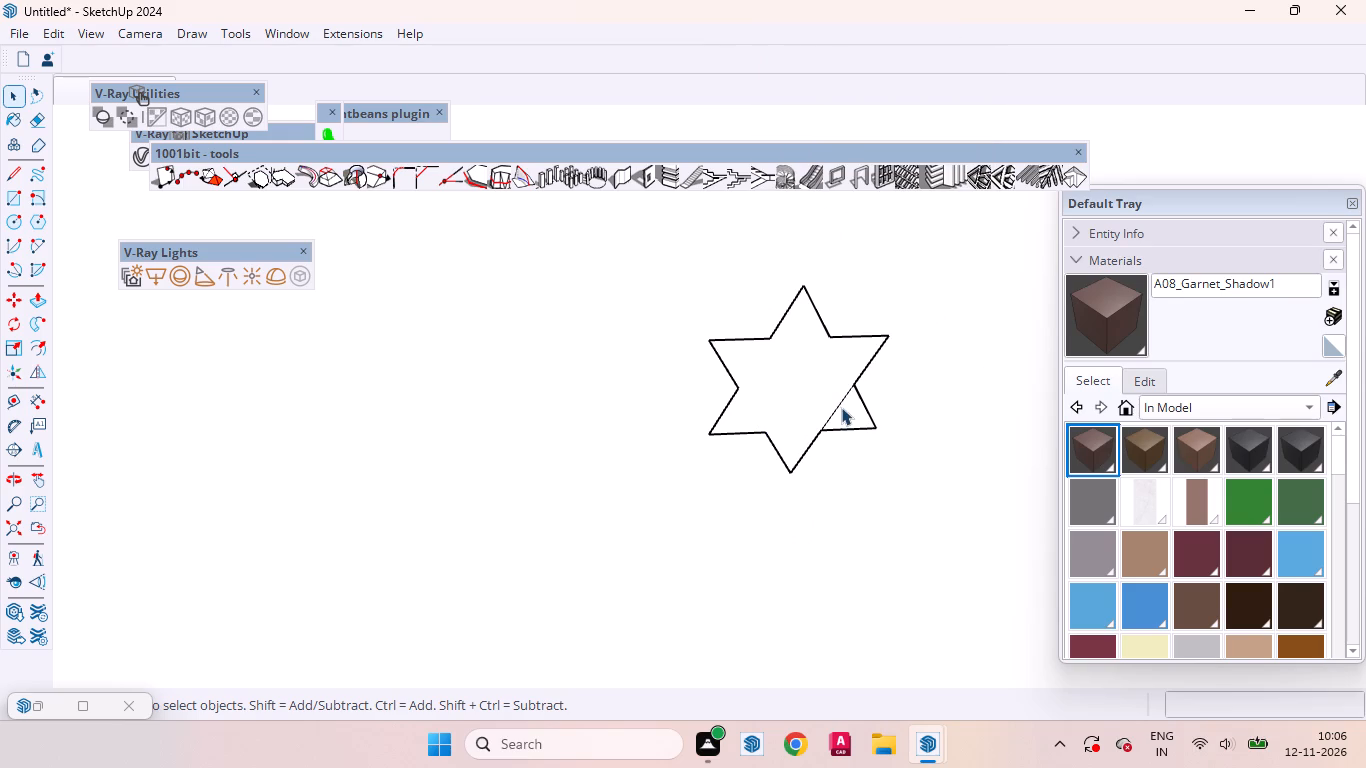
click(841, 408)
right_click(841, 409)
click(895, 63)
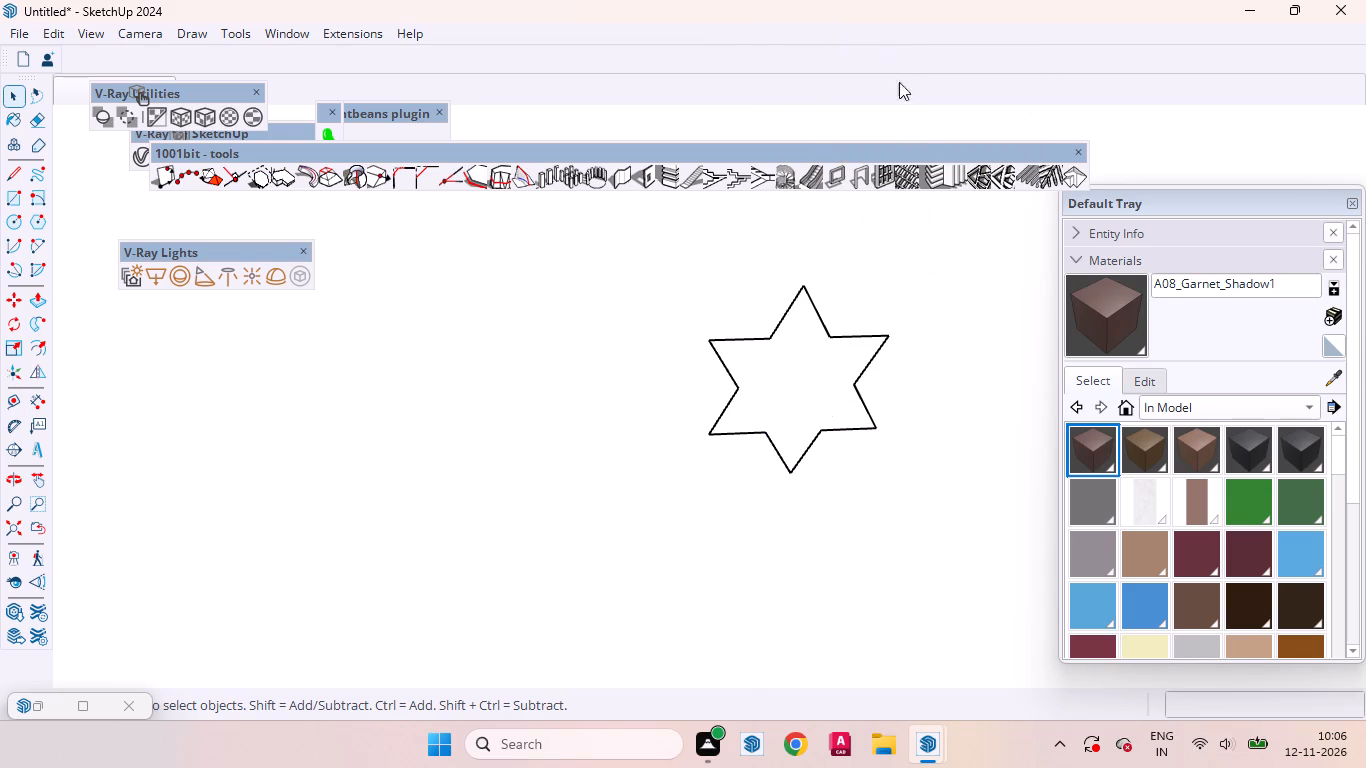
Copy the whole star to three scattered spots on the wall above the clouds, the last about 2' 1 3/16" from the copy before it.
click(806, 360)
scroll(877, 340, down, 20)
scroll(877, 340, down, 1)
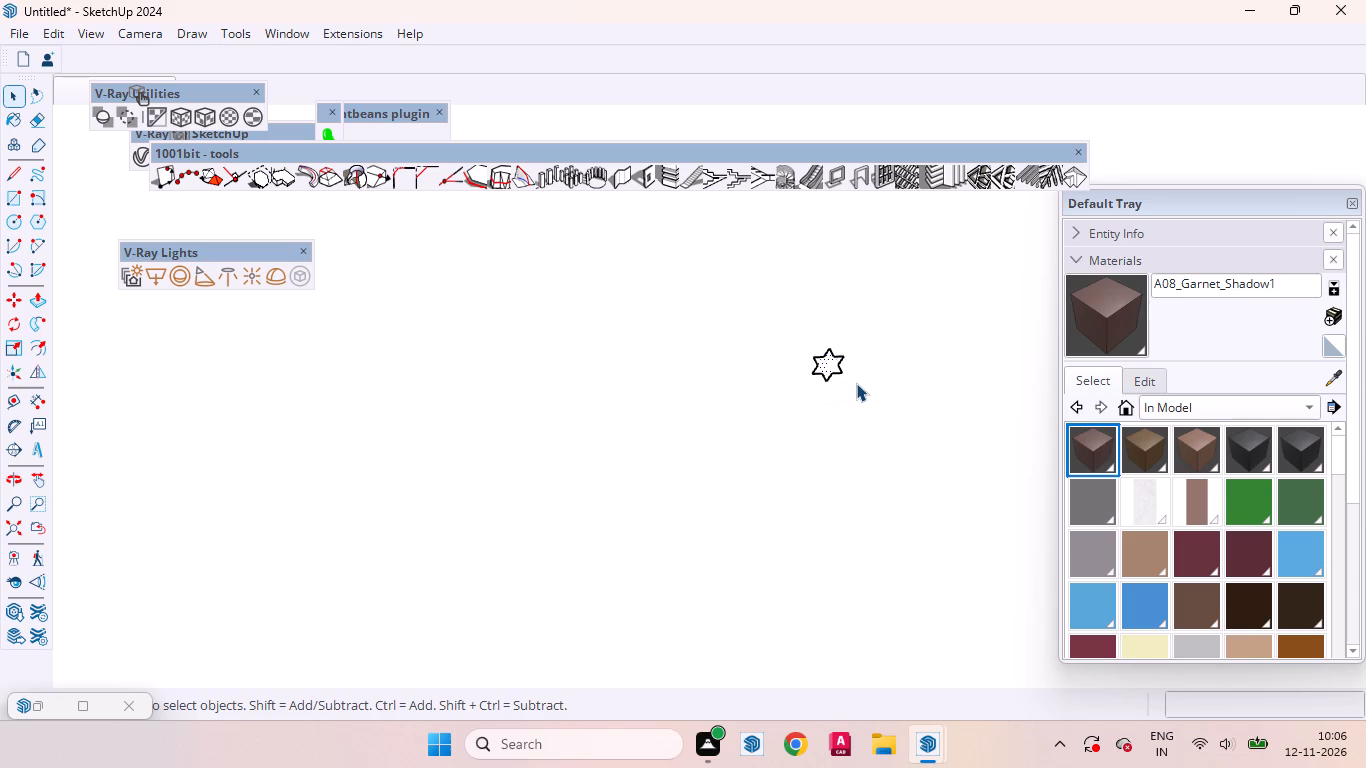
scroll(856, 383, down, 20)
scroll(856, 383, down, 1)
scroll(857, 398, up, 8)
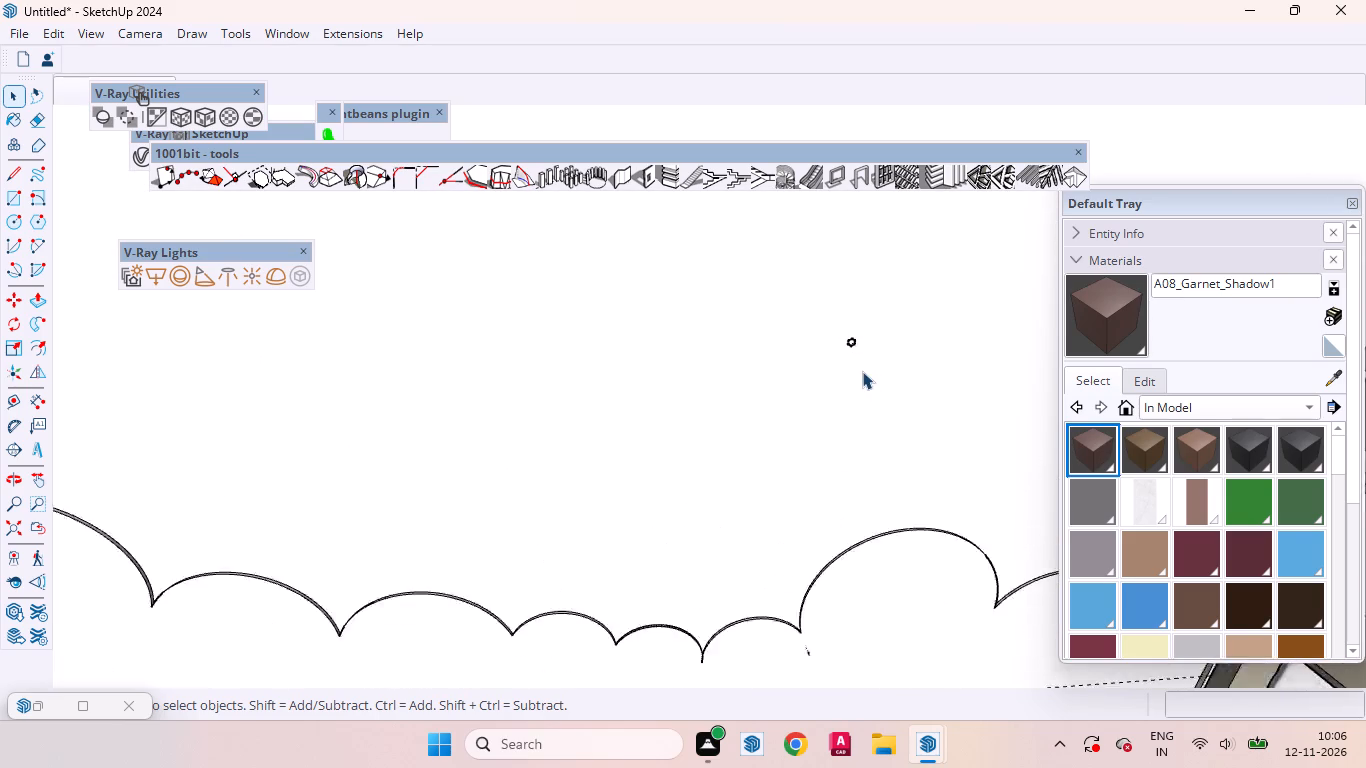
scroll(862, 371, up, 6)
drag(798, 277, 929, 392)
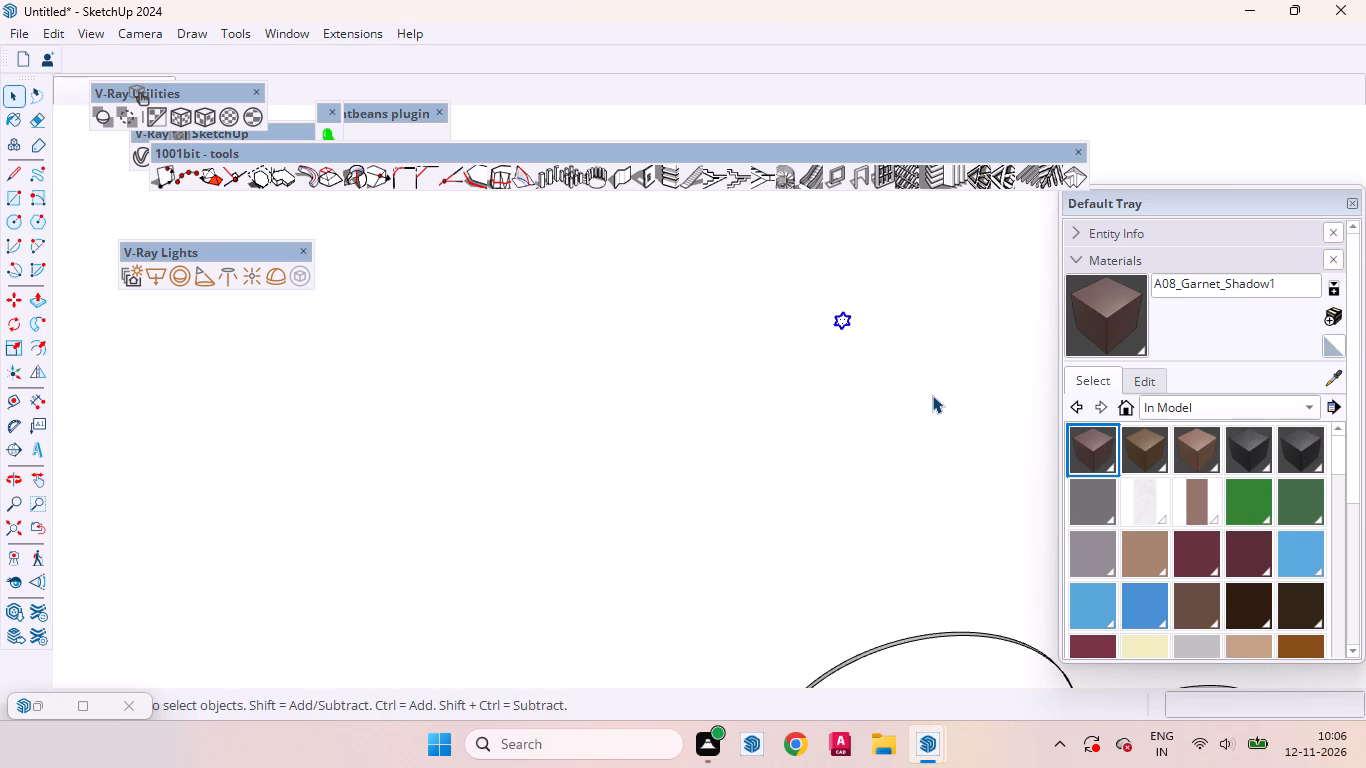
key(m)
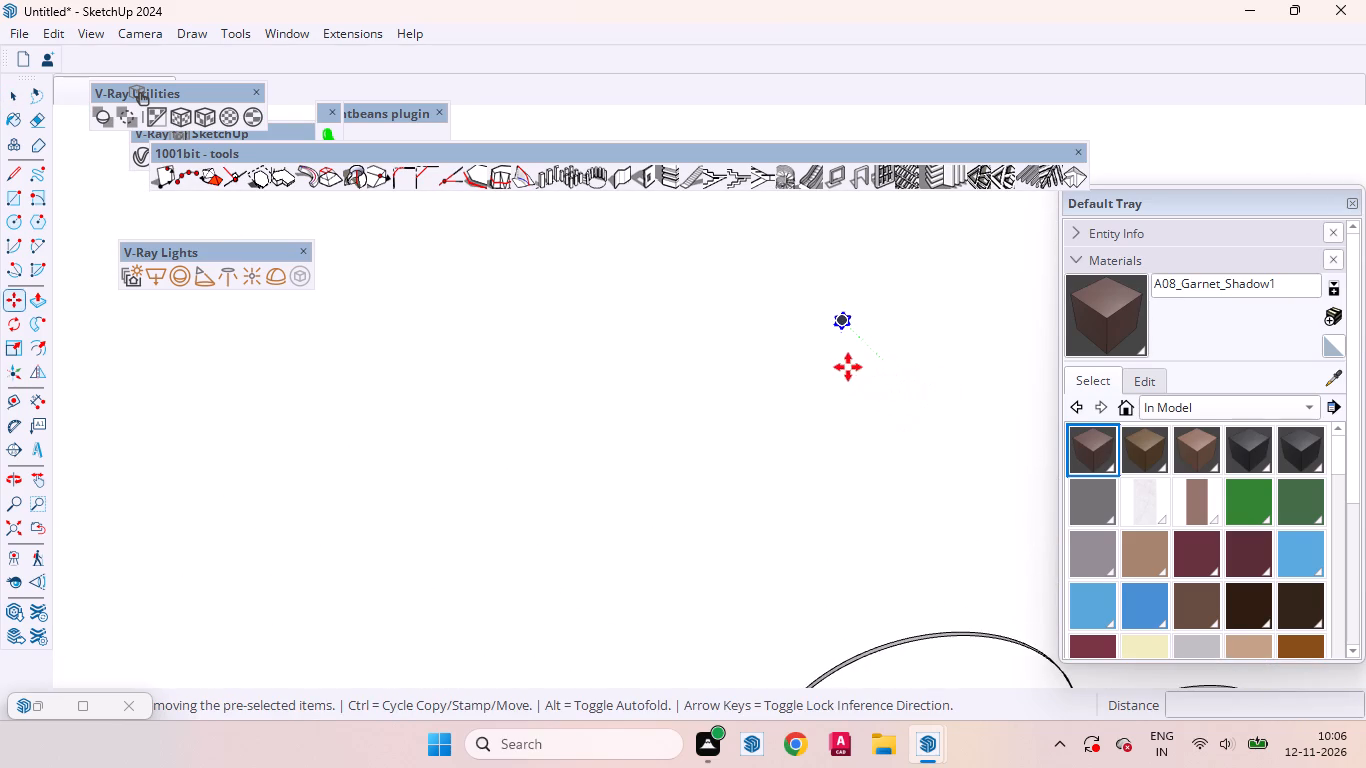
click(844, 361)
scroll(819, 430, down, 17)
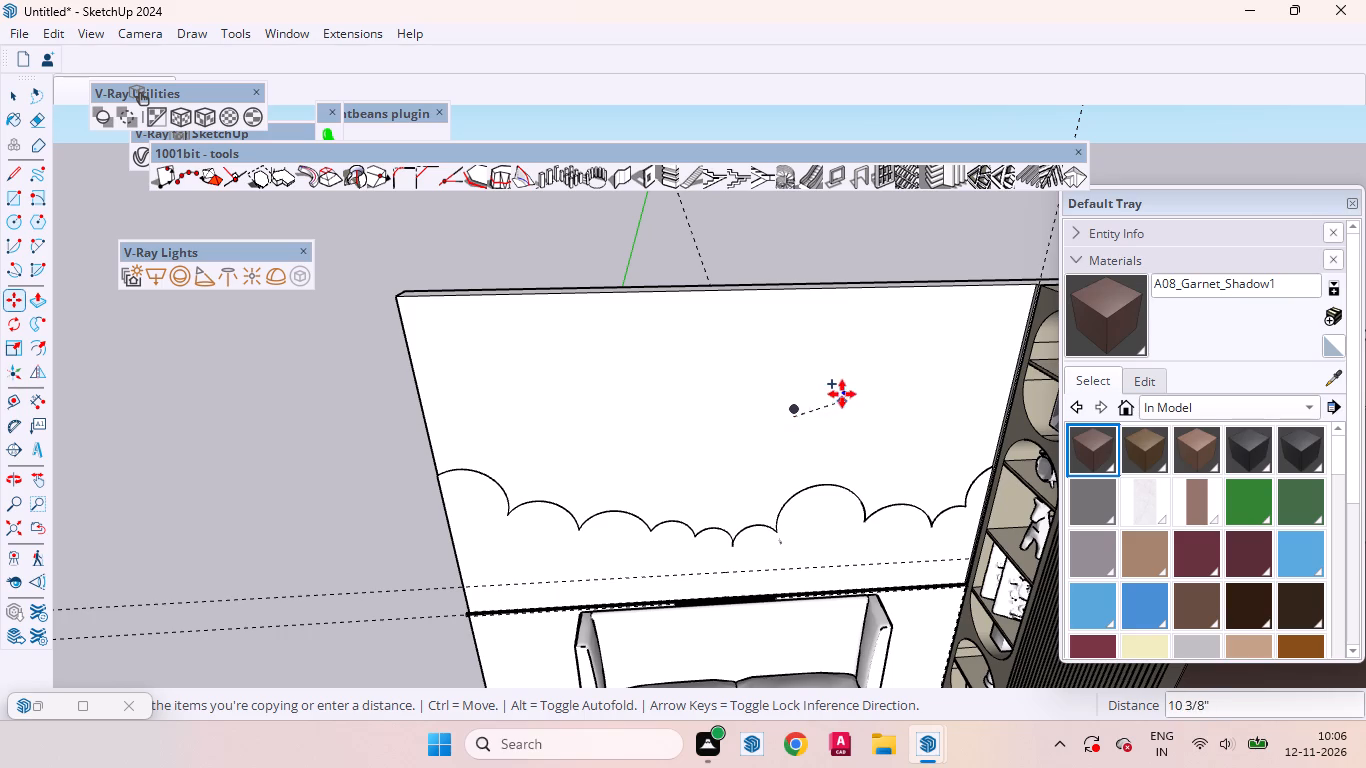
click(757, 376)
scroll(770, 386, up, 3)
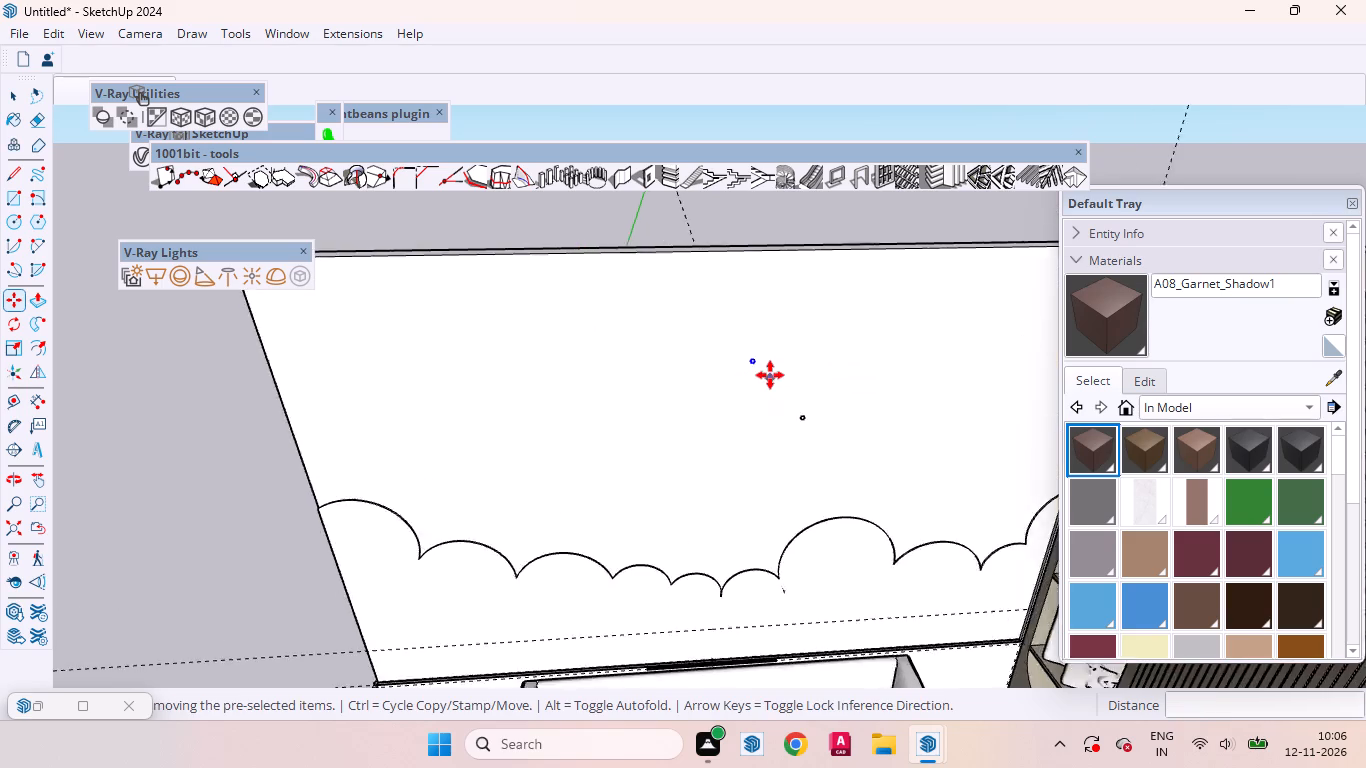
scroll(770, 375, up, 4)
click(761, 375)
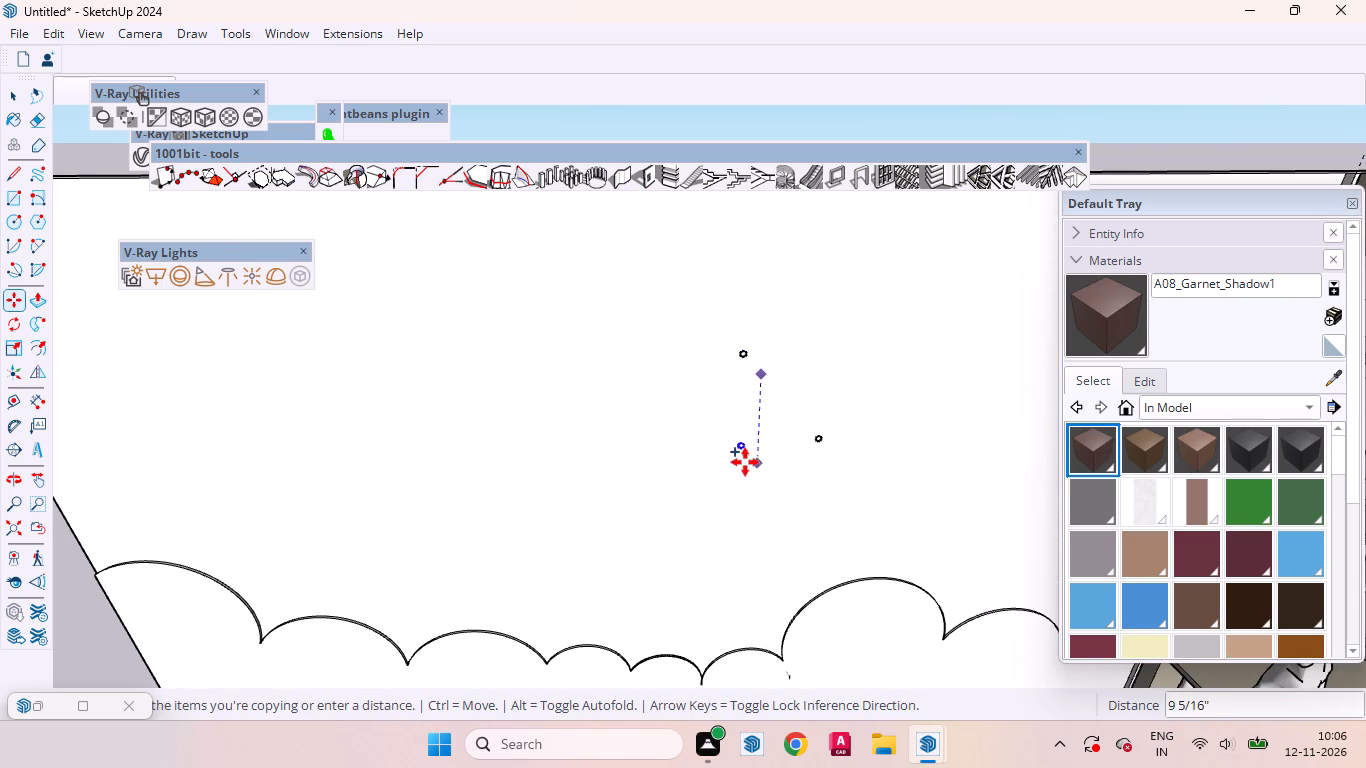
click(745, 462)
click(747, 457)
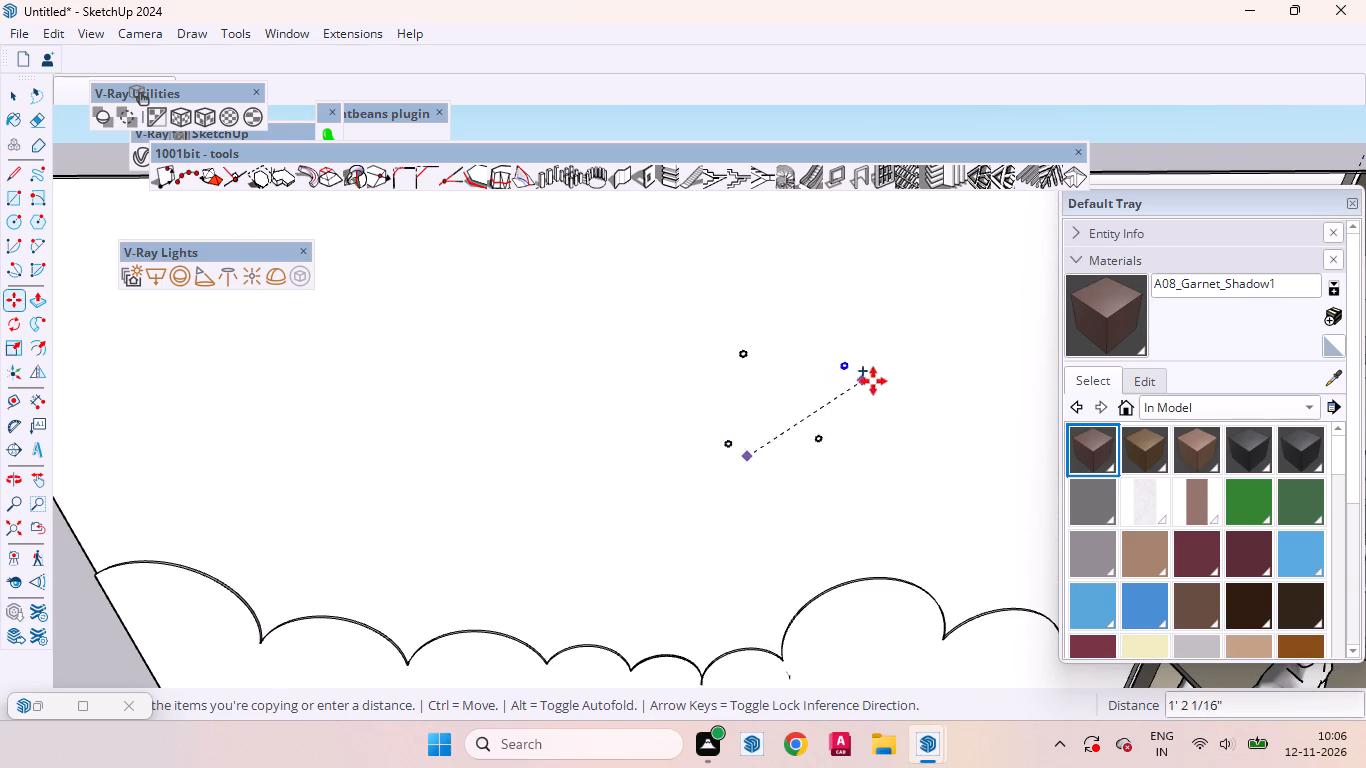
scroll(818, 401, down, 7)
click(897, 361)
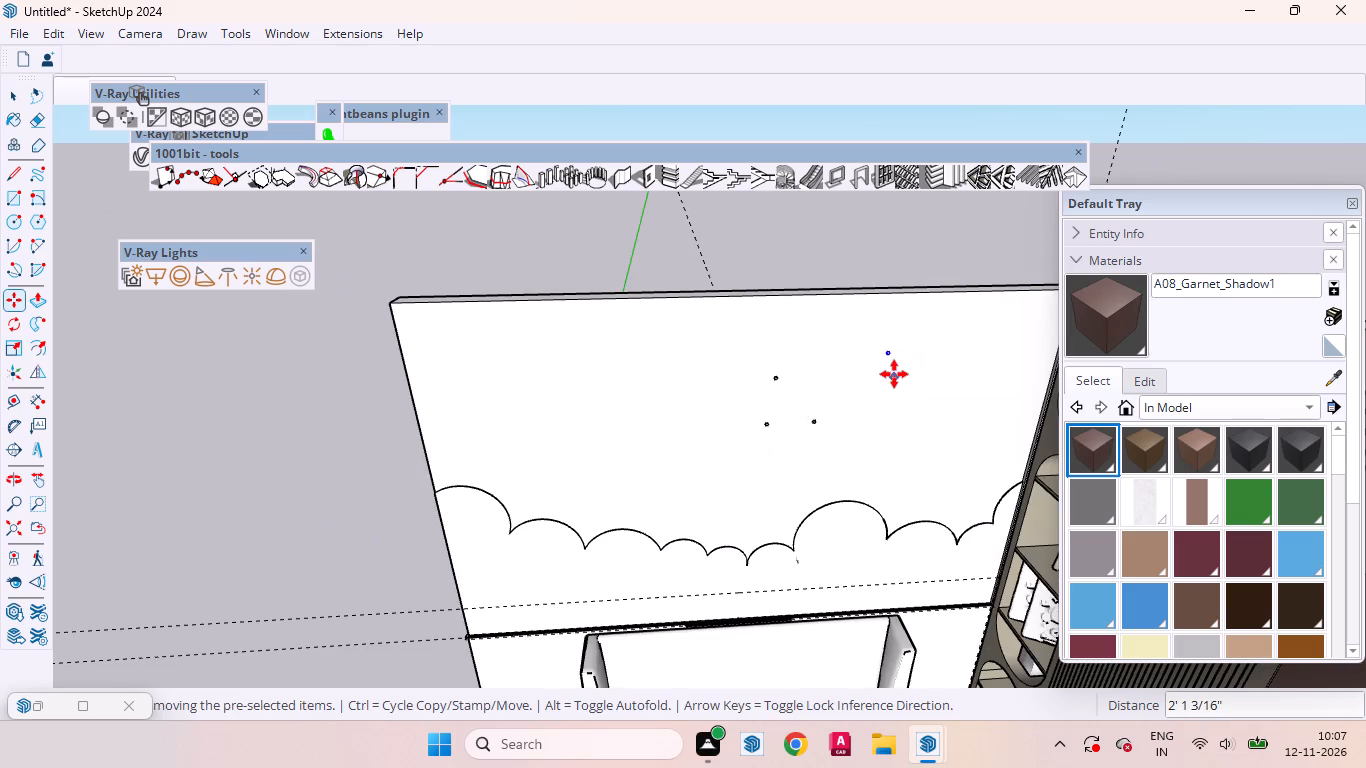
Copy the star to four scattered spots around the existing group above the clouds, the last about 10 3/16" from the copy before it.
click(893, 369)
click(851, 372)
click(850, 374)
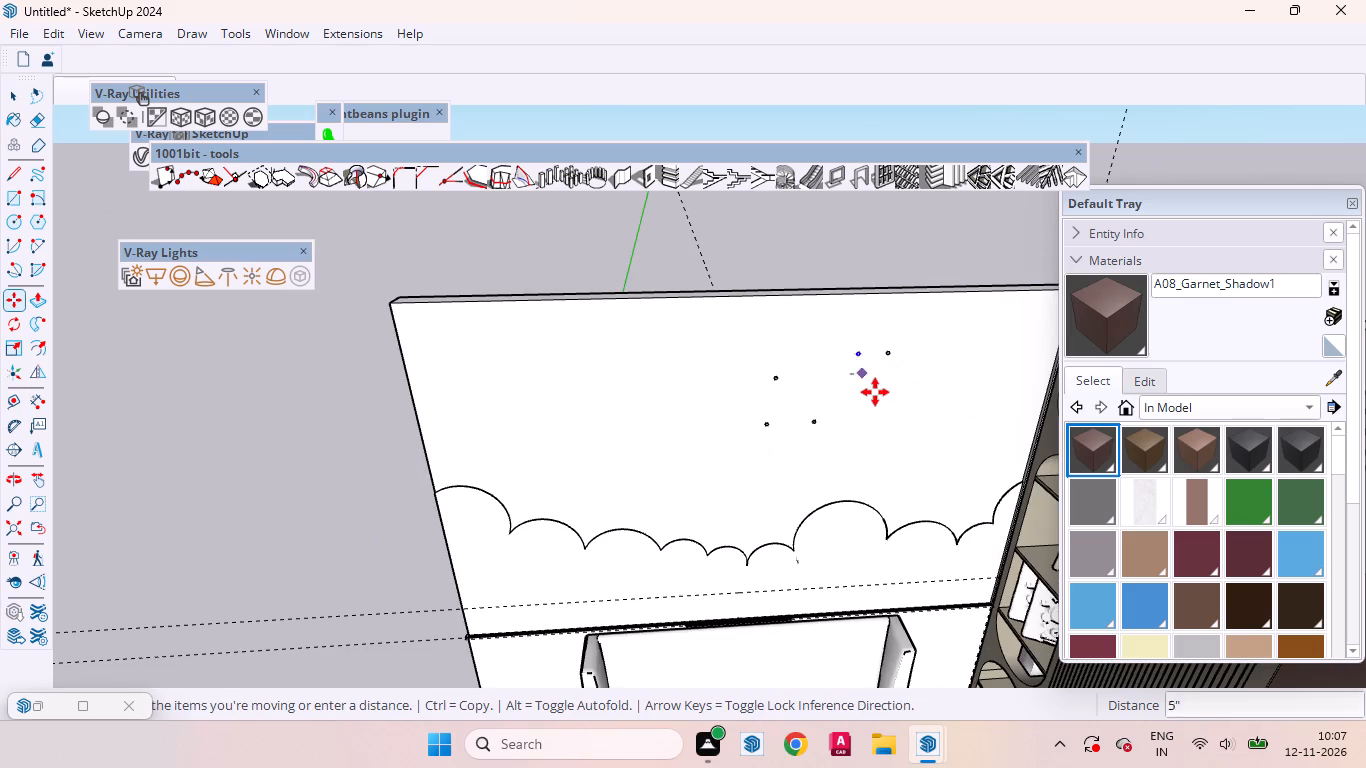
click(774, 356)
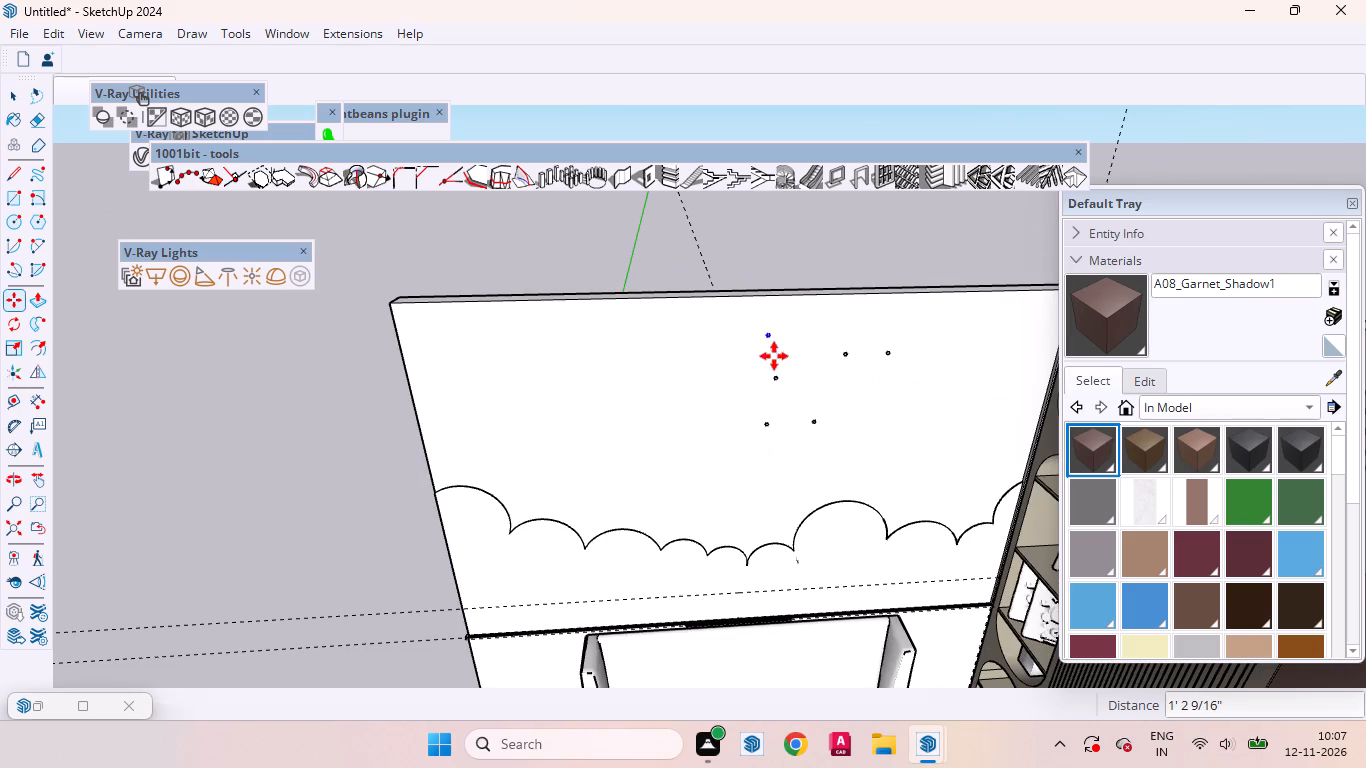
click(788, 355)
click(850, 398)
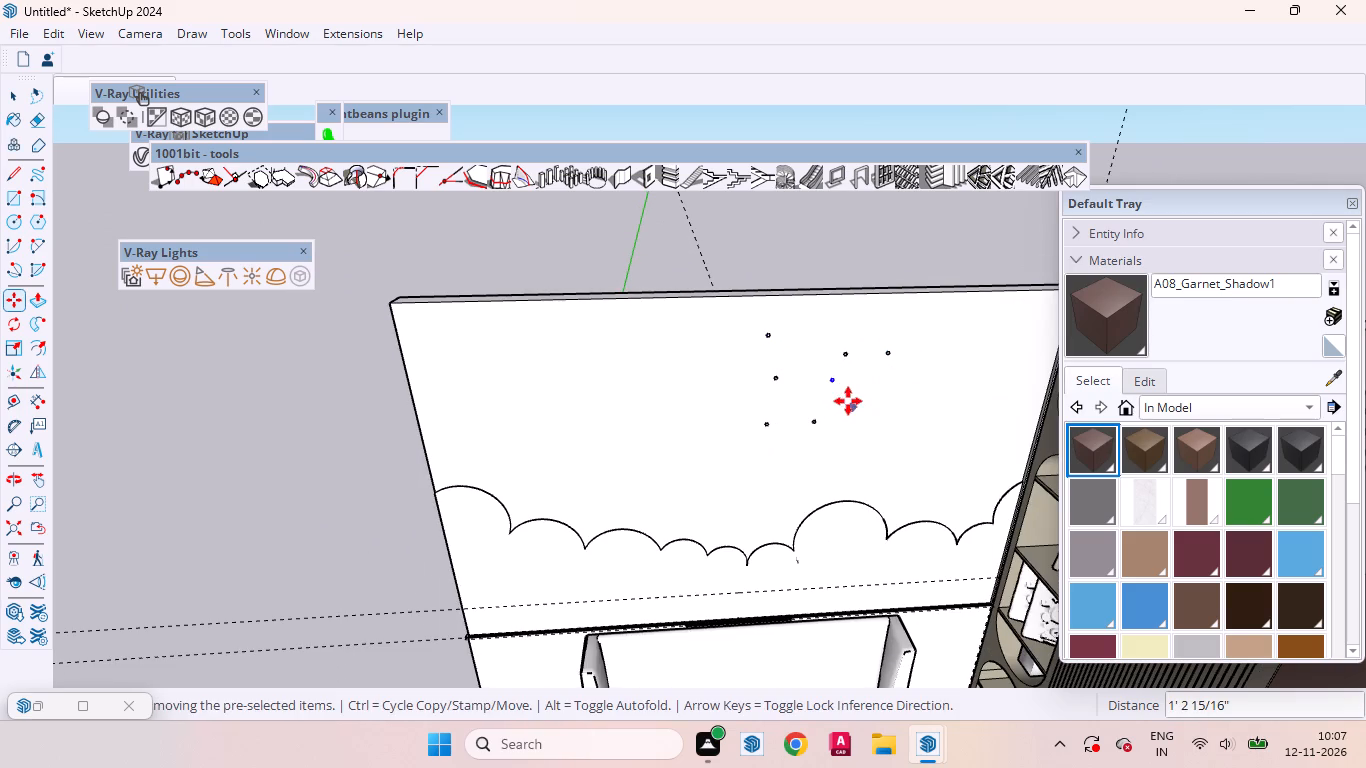
click(847, 399)
click(890, 422)
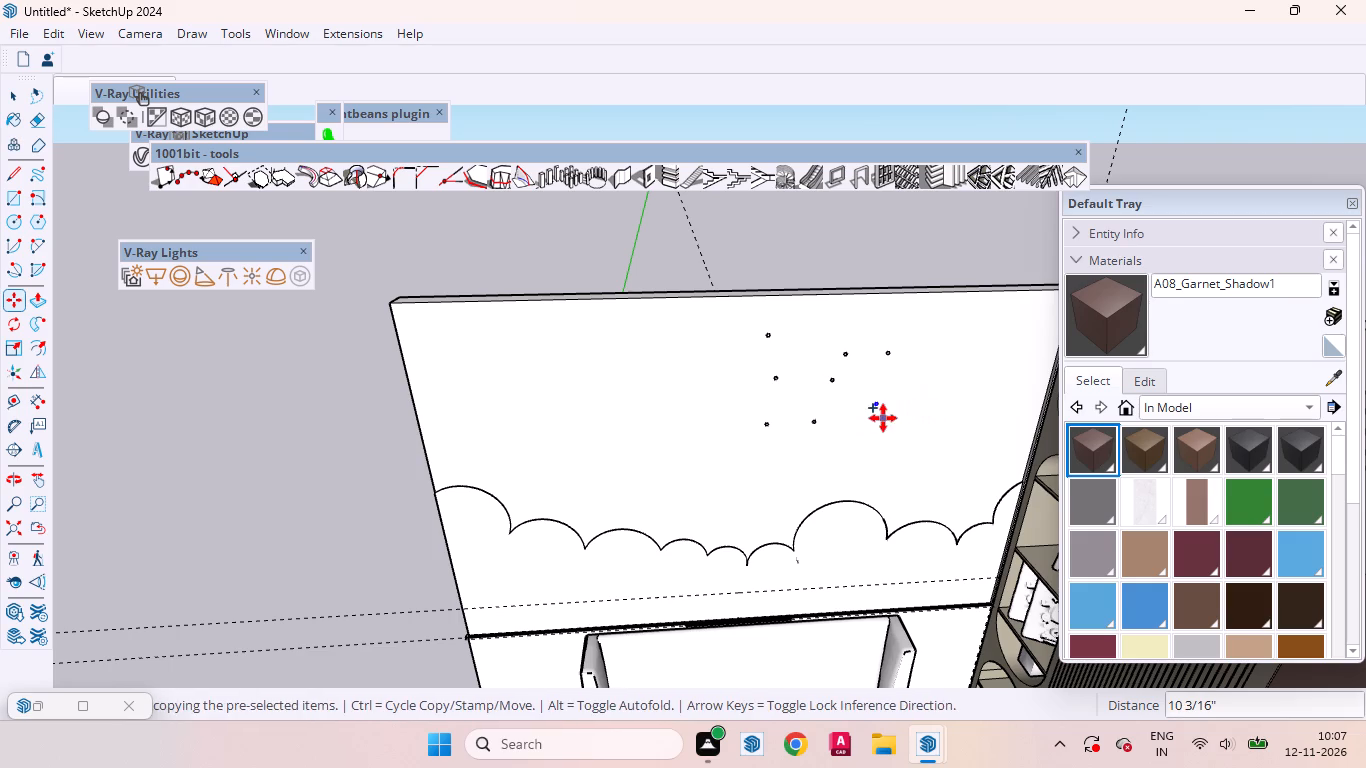
Copy the star to six more scattered spots across the middle of the wall, extending the group away from the shelving.
click(883, 418)
click(658, 386)
click(661, 393)
click(733, 425)
click(733, 425)
click(731, 358)
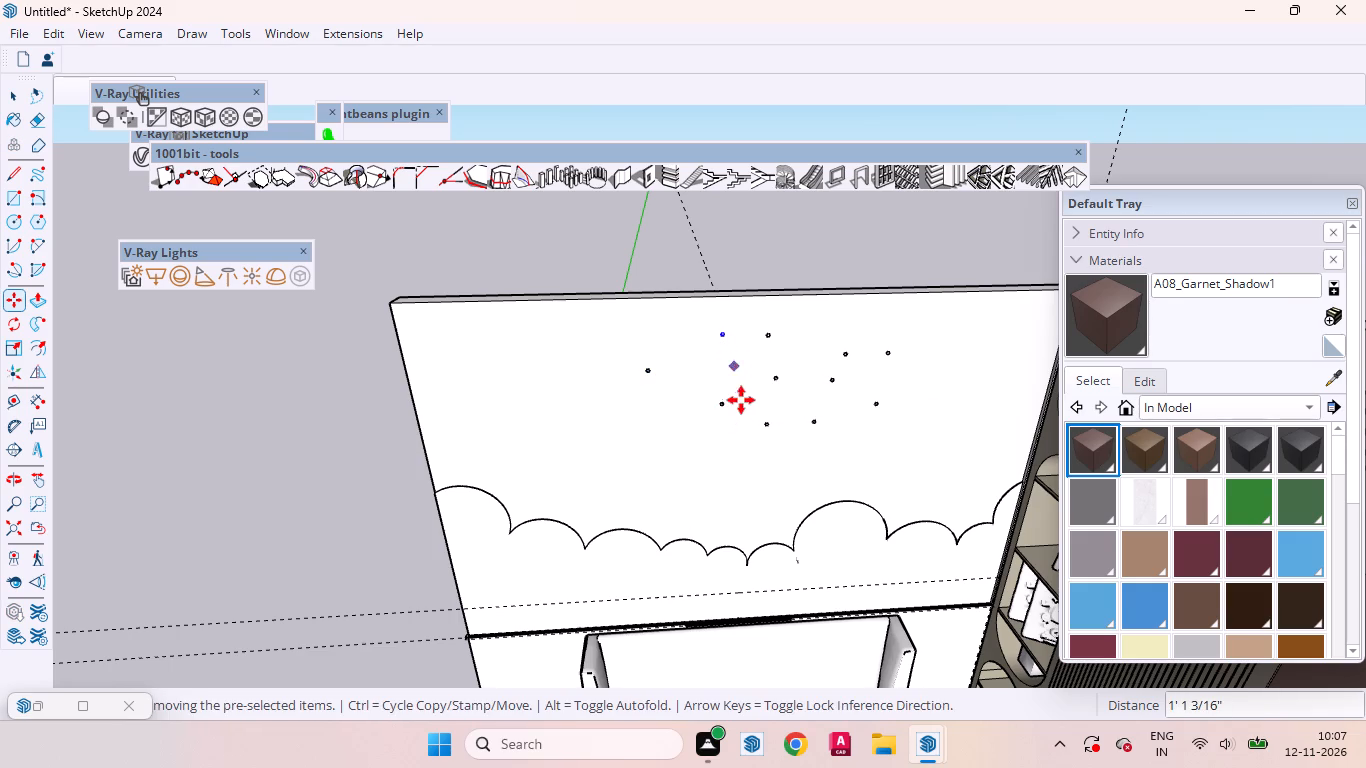
click(731, 411)
click(655, 430)
click(652, 386)
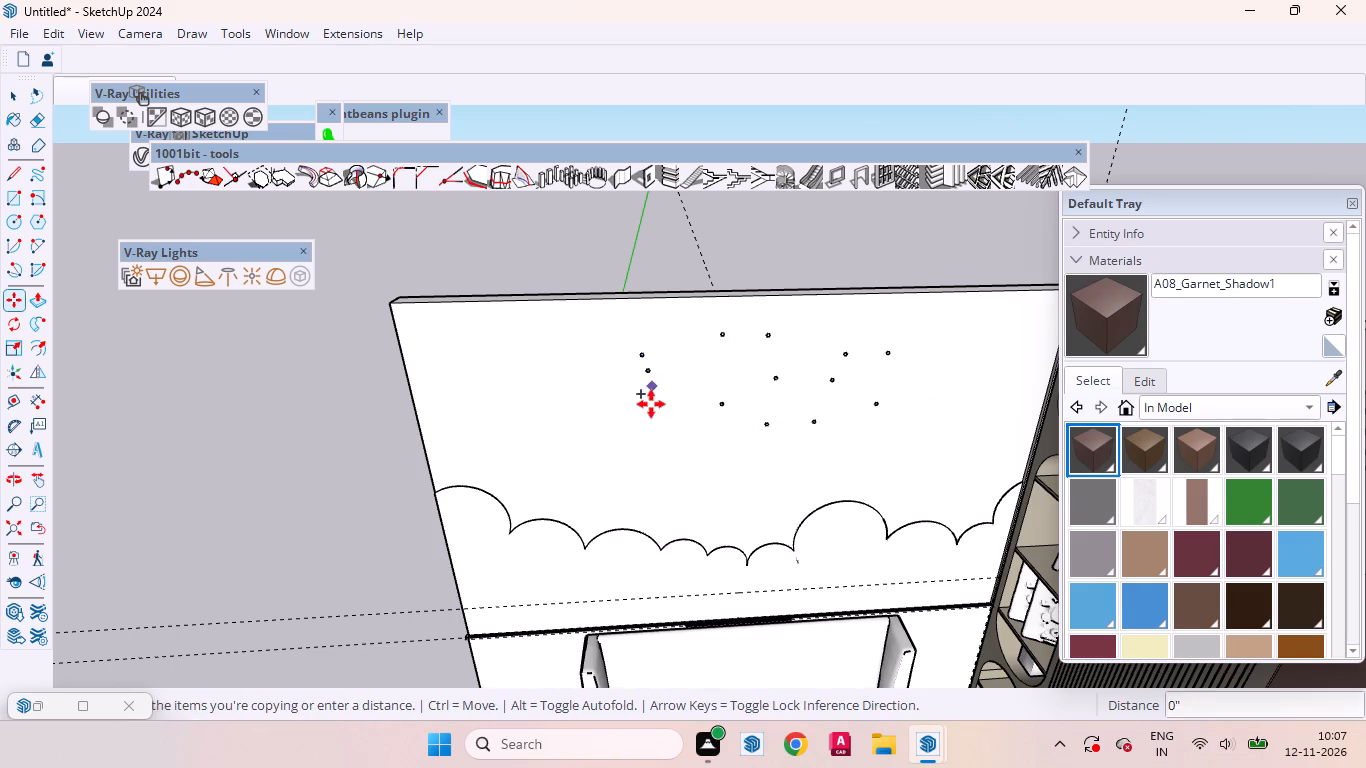
click(668, 451)
click(682, 449)
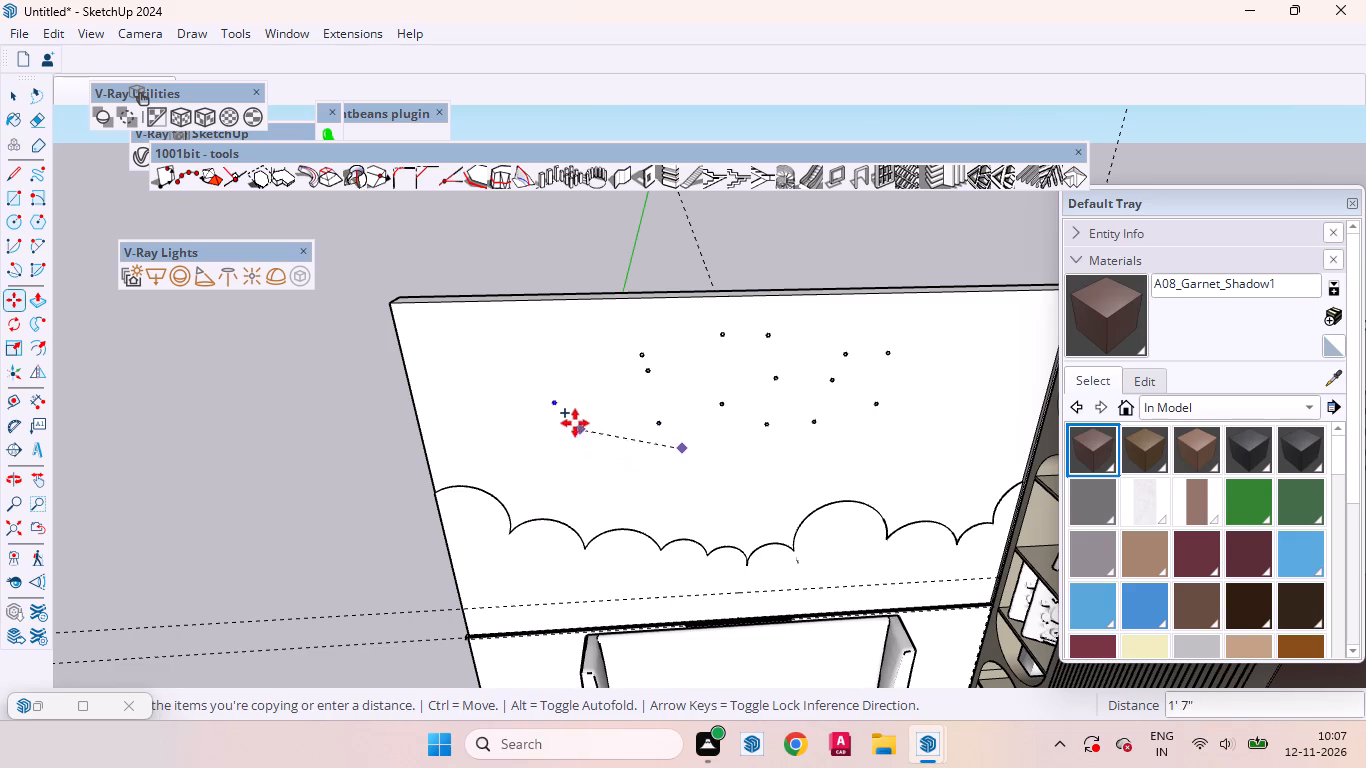
click(701, 354)
Copy the star to four spots on the wall's shelf side, the first about 4' 6 9/16" away and the last about 8 15/16" from its source.
click(661, 393)
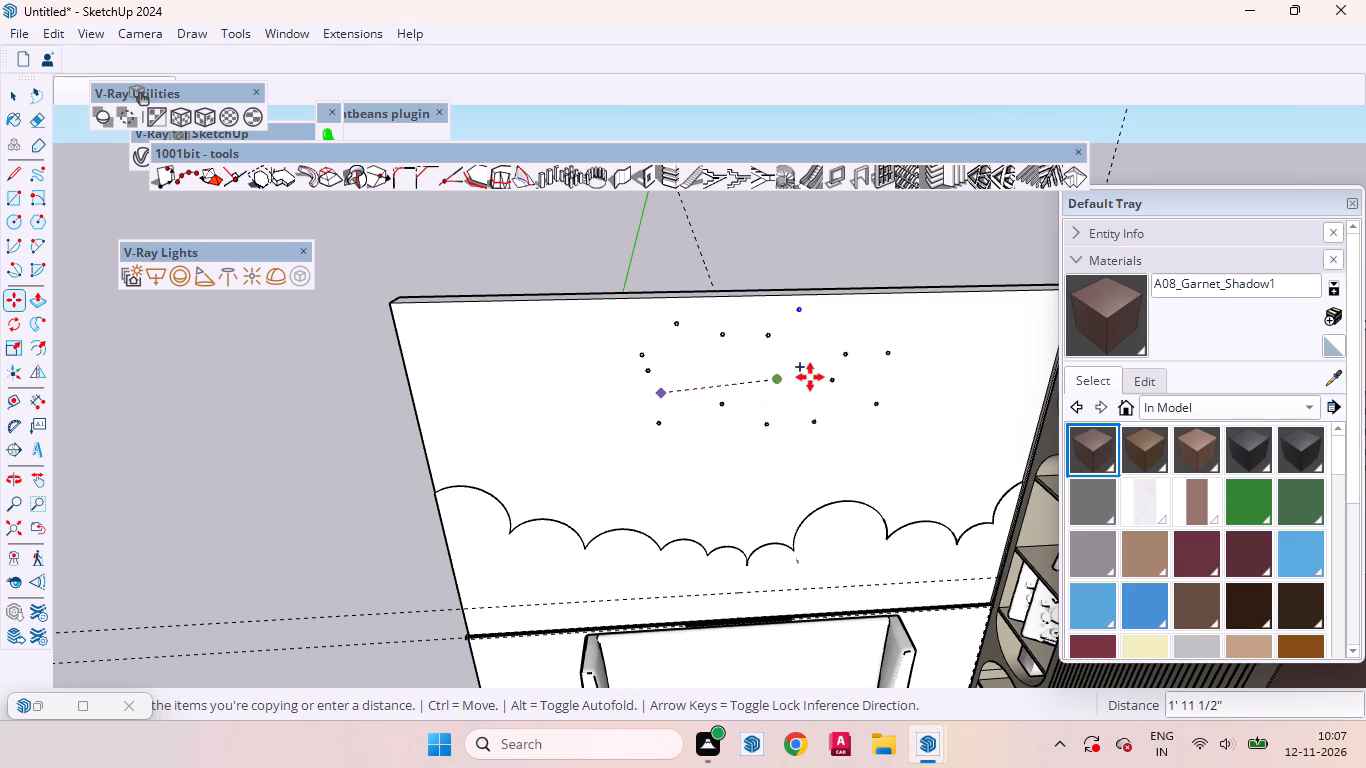
click(957, 384)
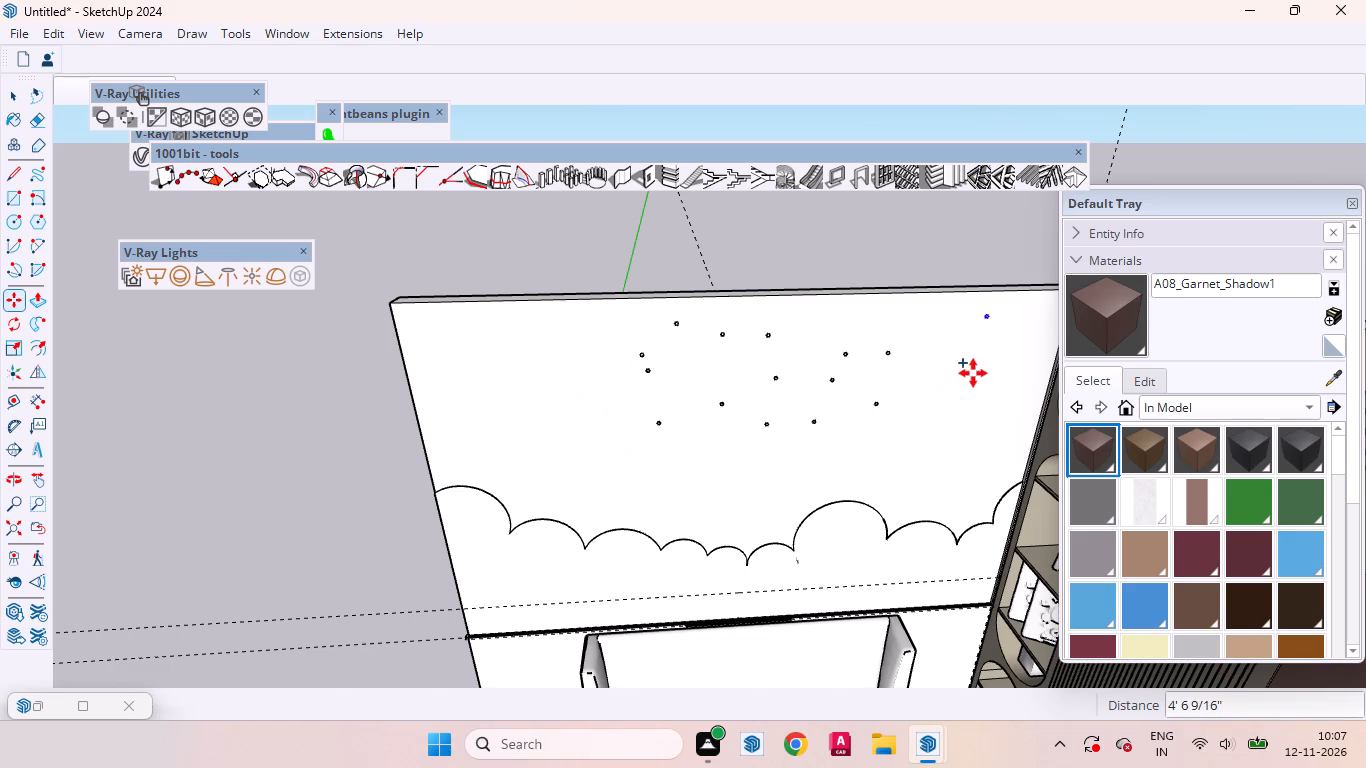
click(973, 373)
click(864, 368)
drag(877, 356, 906, 373)
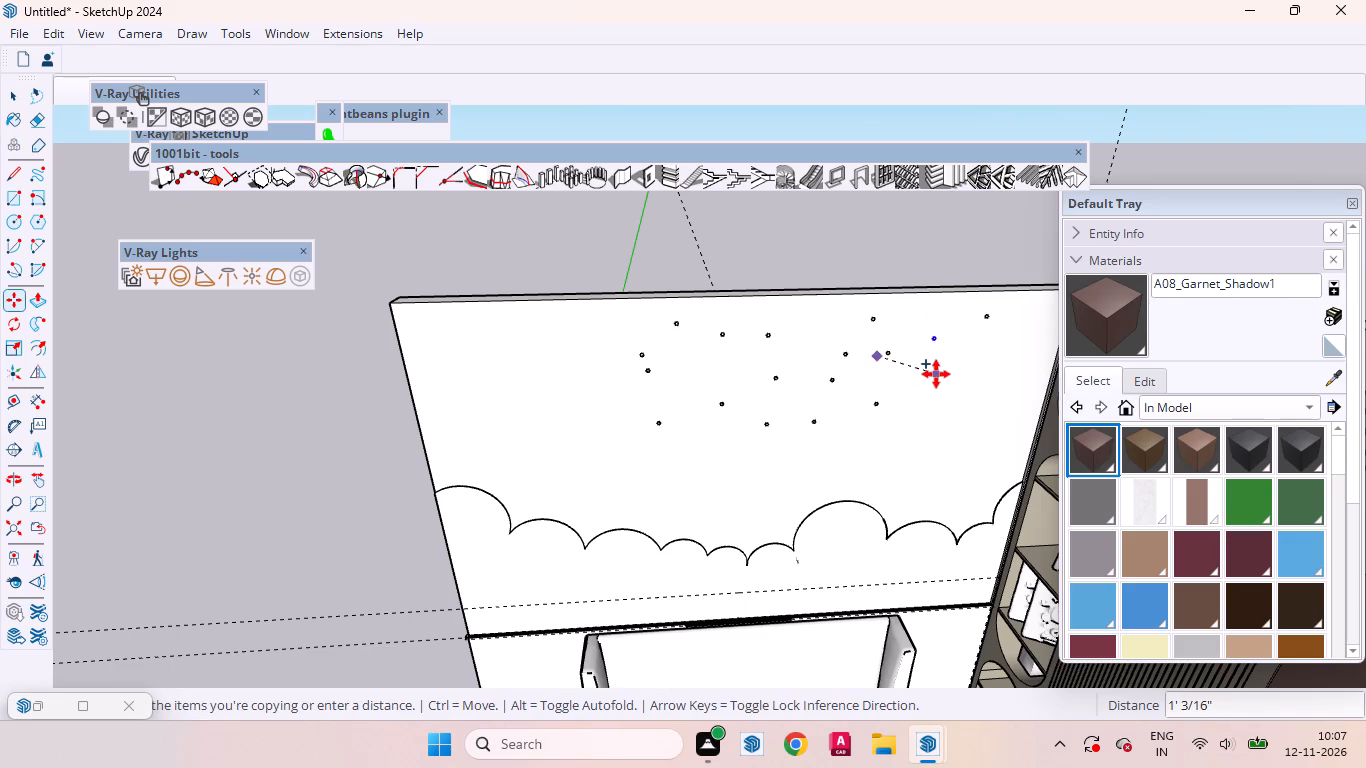
click(936, 374)
click(939, 375)
click(939, 420)
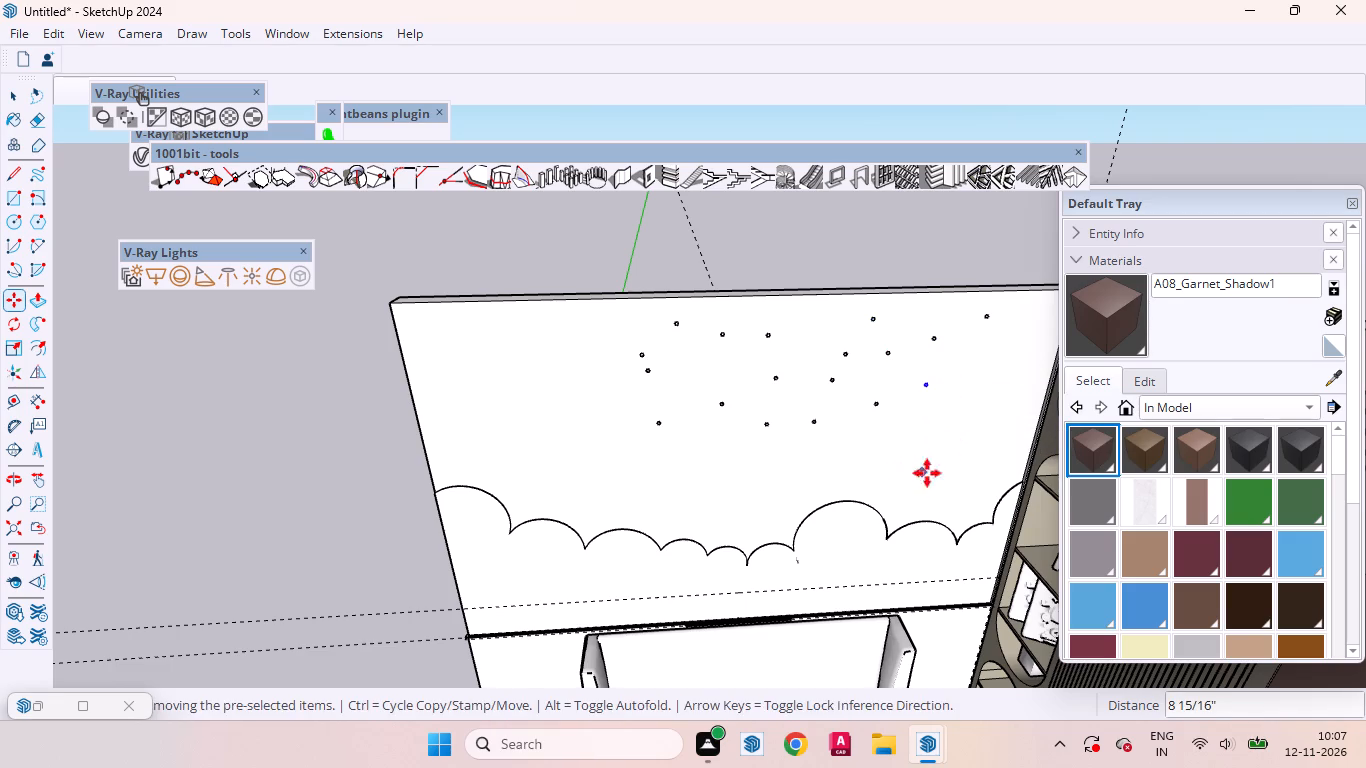
key(space)
Examine the scattered stars on the wall up close, from oblique angles and in the overall view.
scroll(872, 478, down, 4)
middle_drag(836, 487, 924, 287)
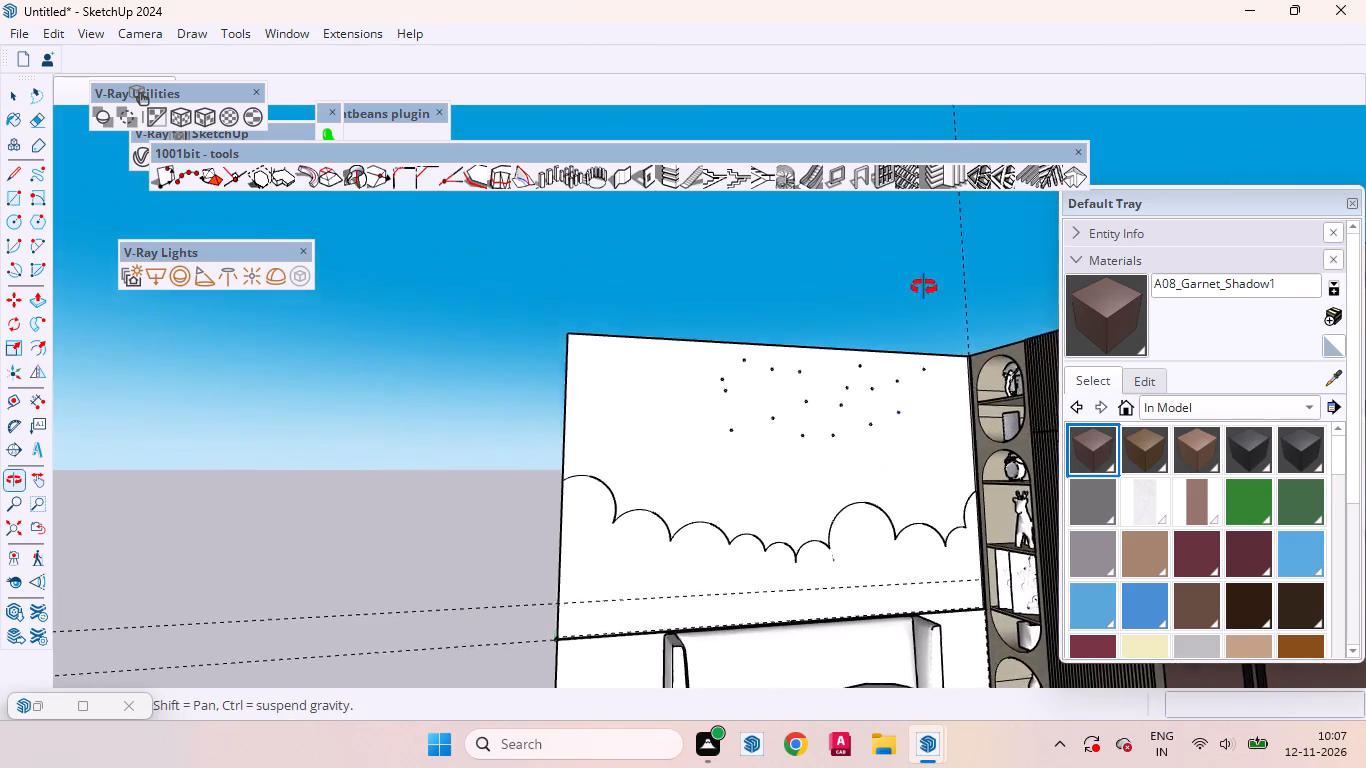
middle_drag(924, 287, 980, 365)
scroll(903, 422, up, 13)
middle_drag(795, 434, 618, 424)
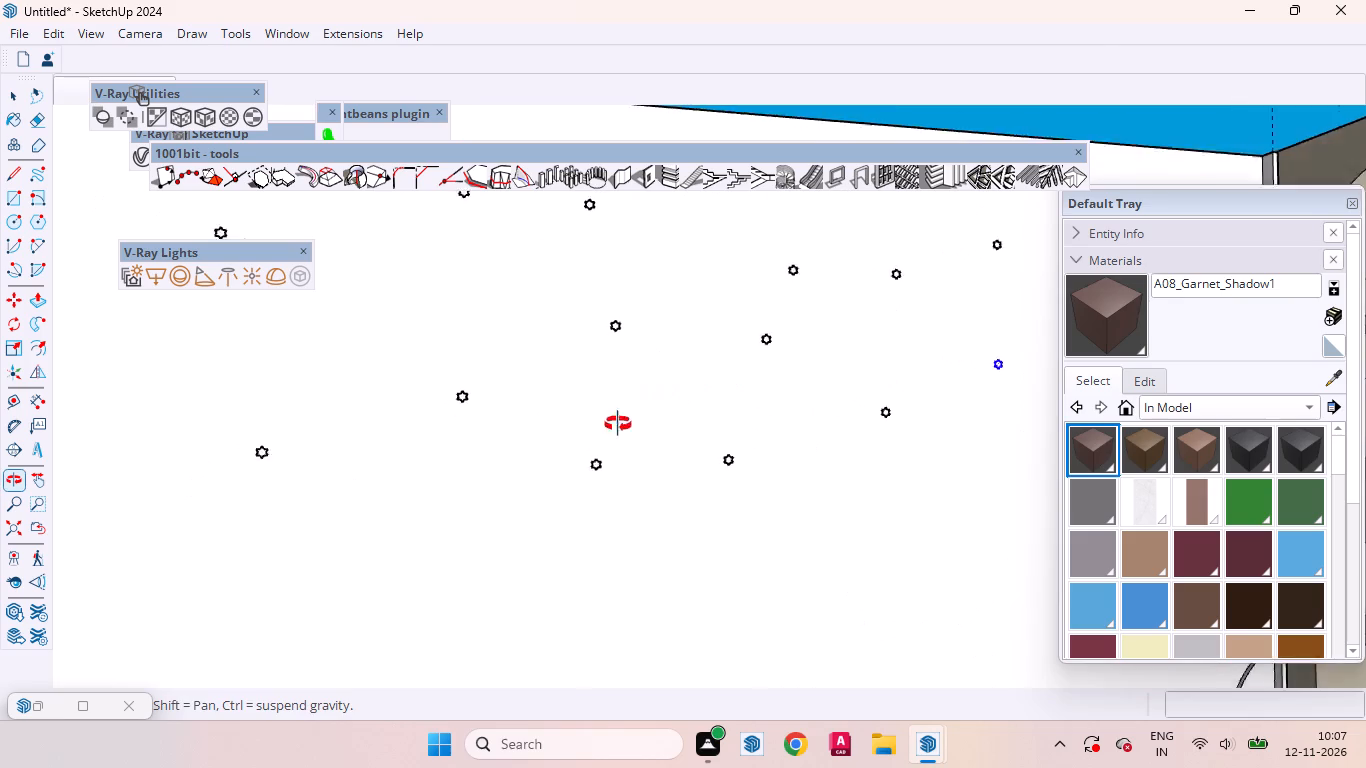
middle_drag(618, 424, 586, 447)
scroll(759, 299, up, 16)
scroll(695, 368, down, 4)
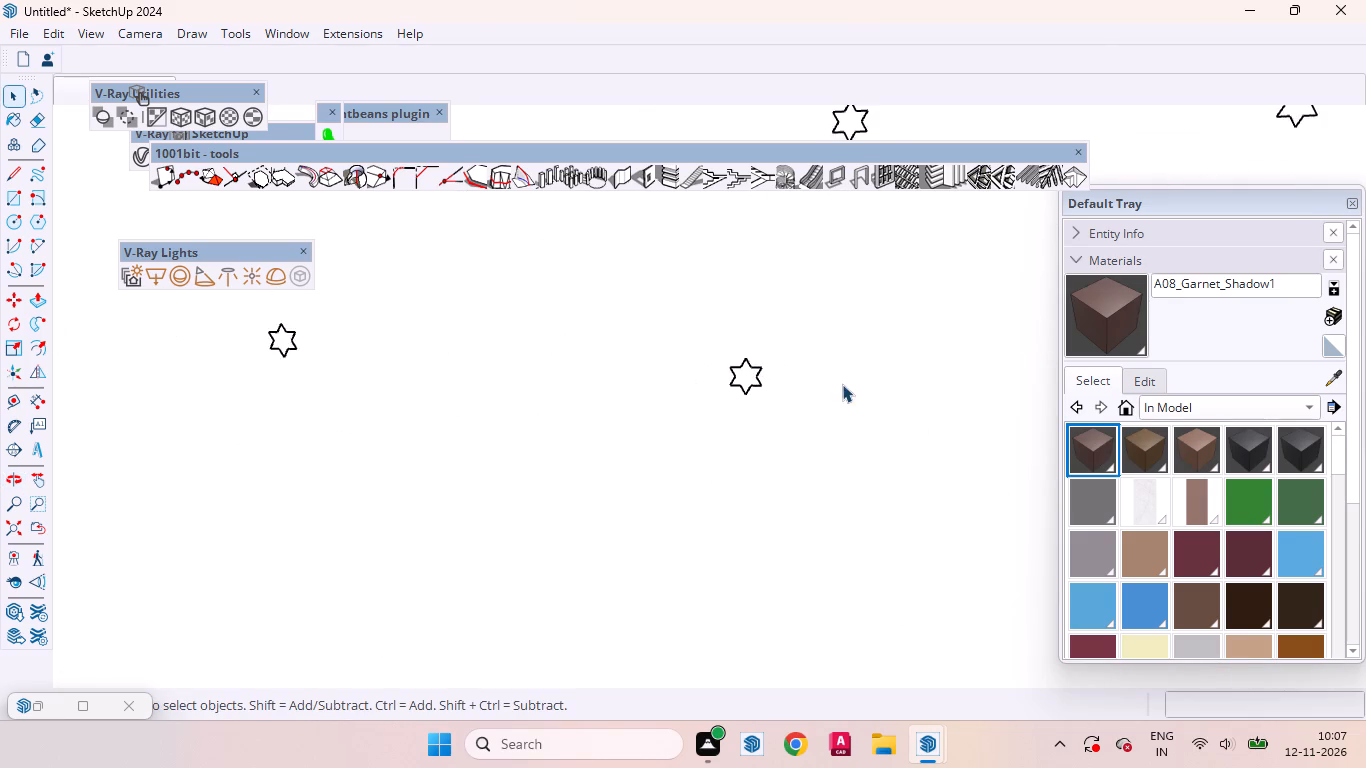
scroll(842, 384, down, 16)
scroll(676, 392, up, 8)
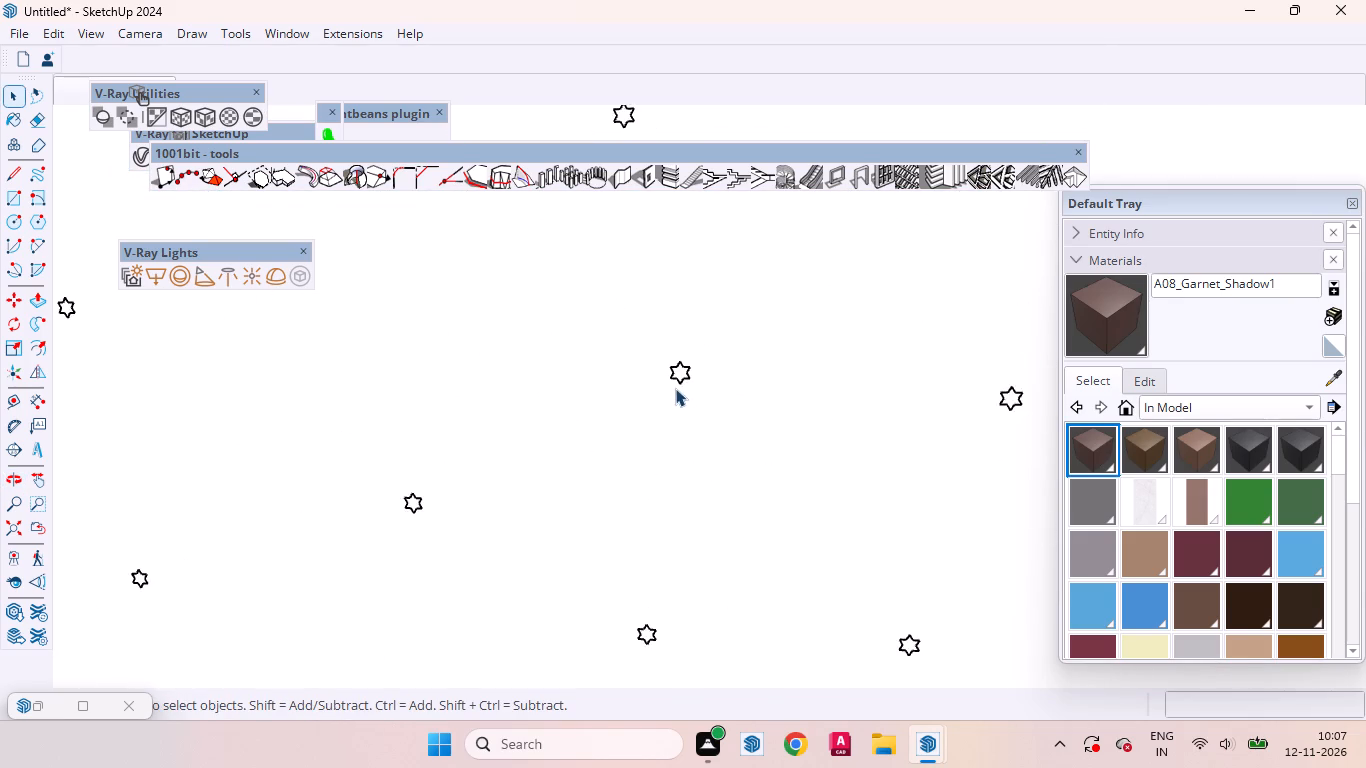
scroll(675, 388, up, 17)
middle_drag(678, 365, 1054, 514)
scroll(679, 367, up, 1)
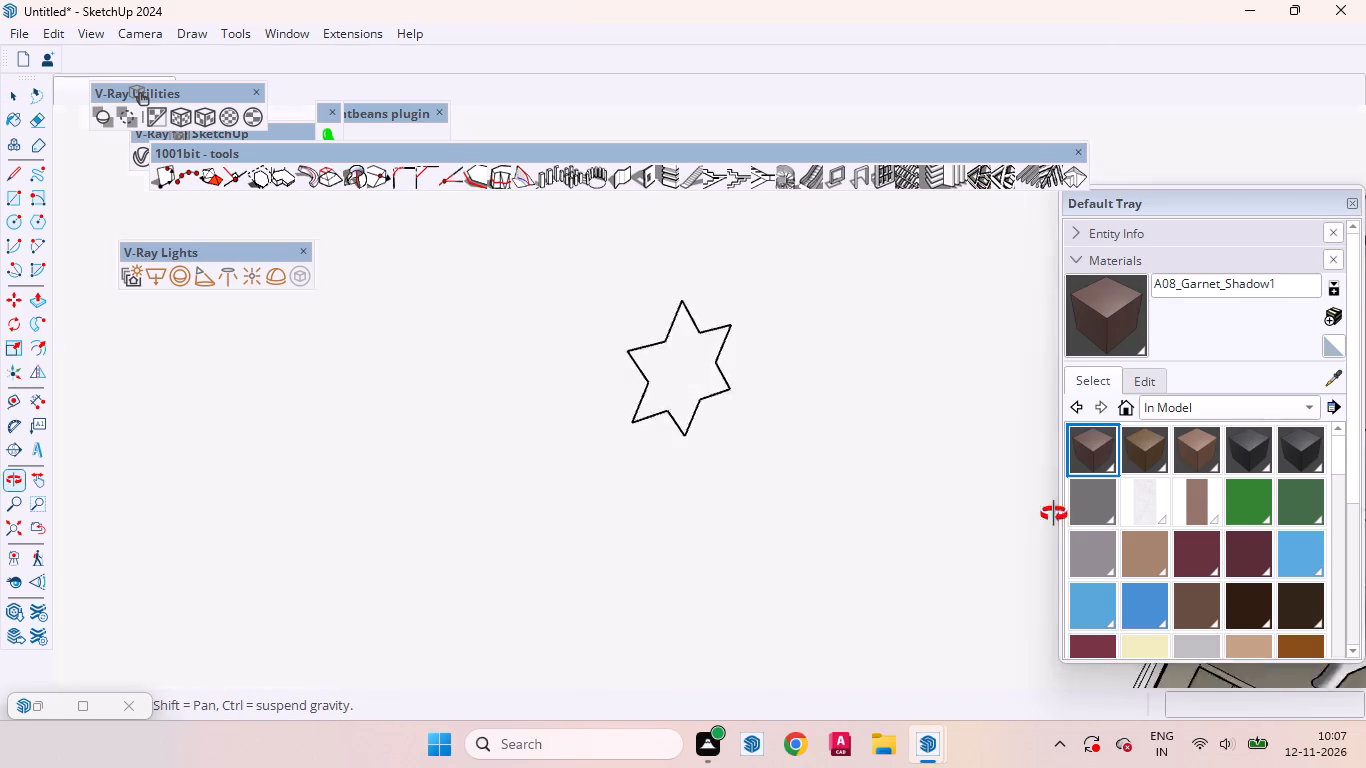
middle_drag(1054, 514, 655, 475)
middle_drag(816, 441, 503, 473)
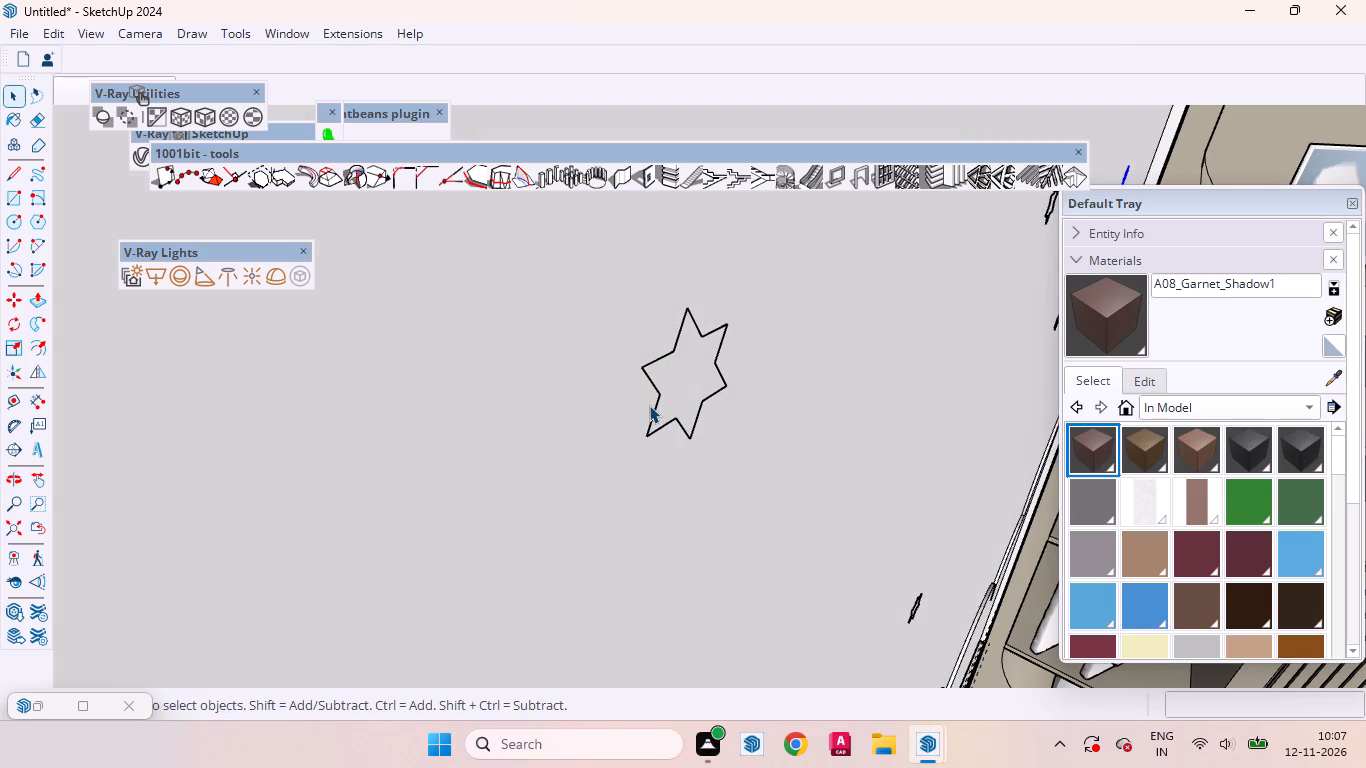
scroll(663, 421, down, 7)
scroll(538, 386, up, 1)
scroll(538, 384, down, 9)
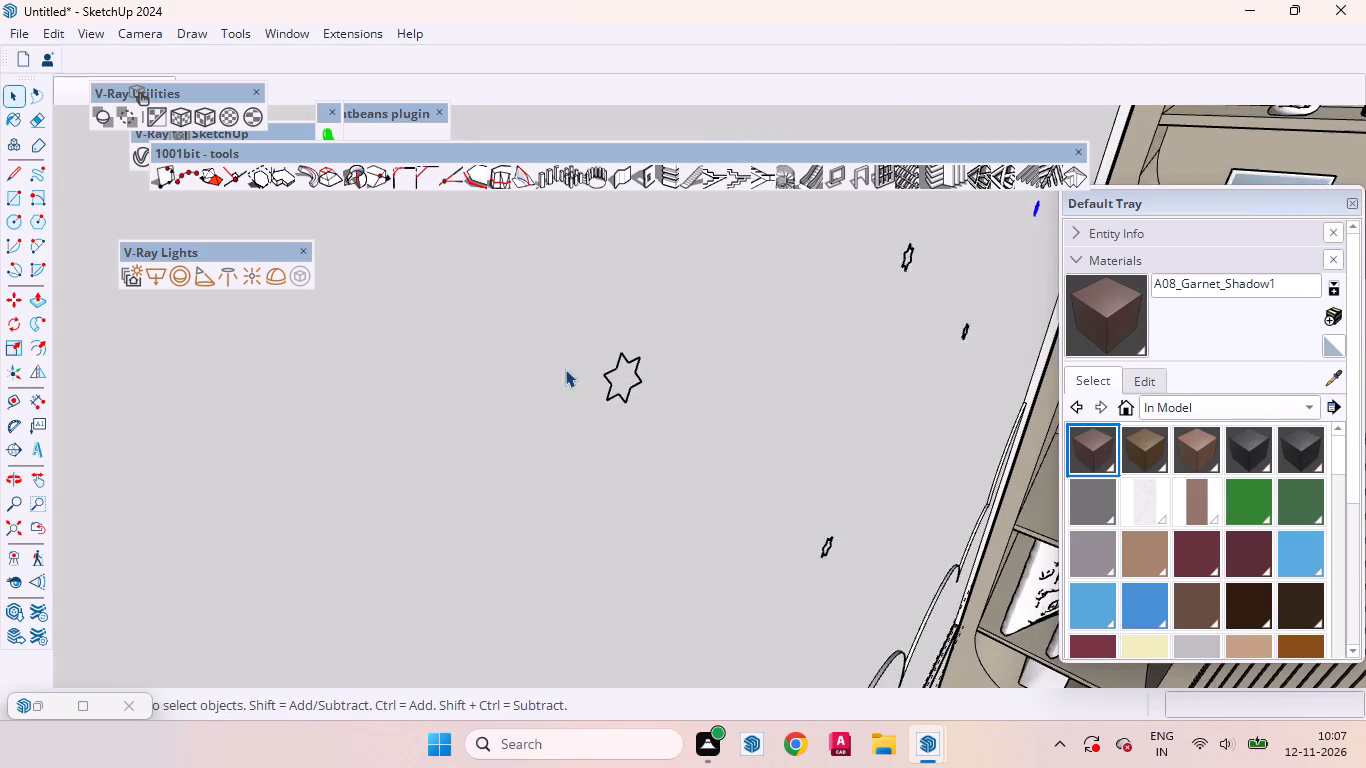
scroll(565, 369, down, 12)
scroll(633, 410, up, 1)
scroll(723, 397, down, 13)
middle_drag(777, 436, 634, 331)
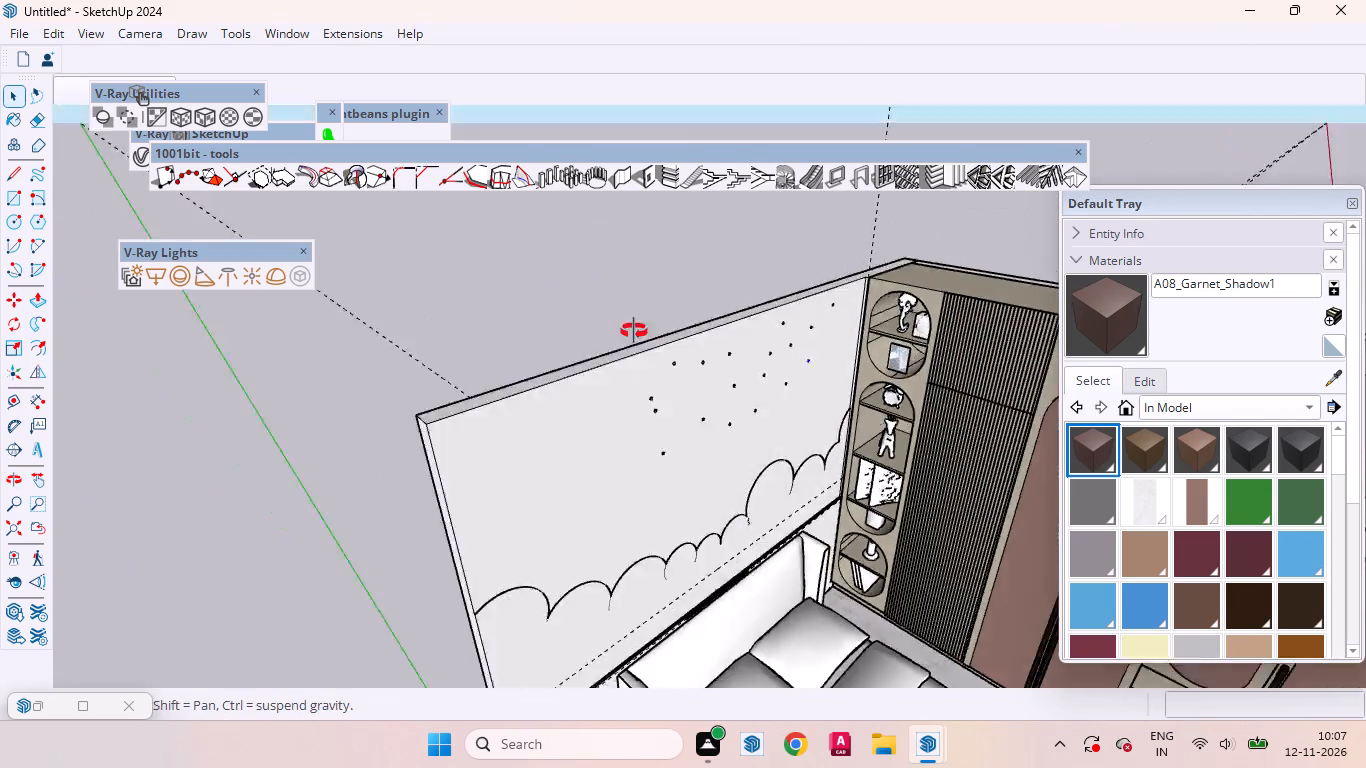
middle_drag(634, 331, 584, 289)
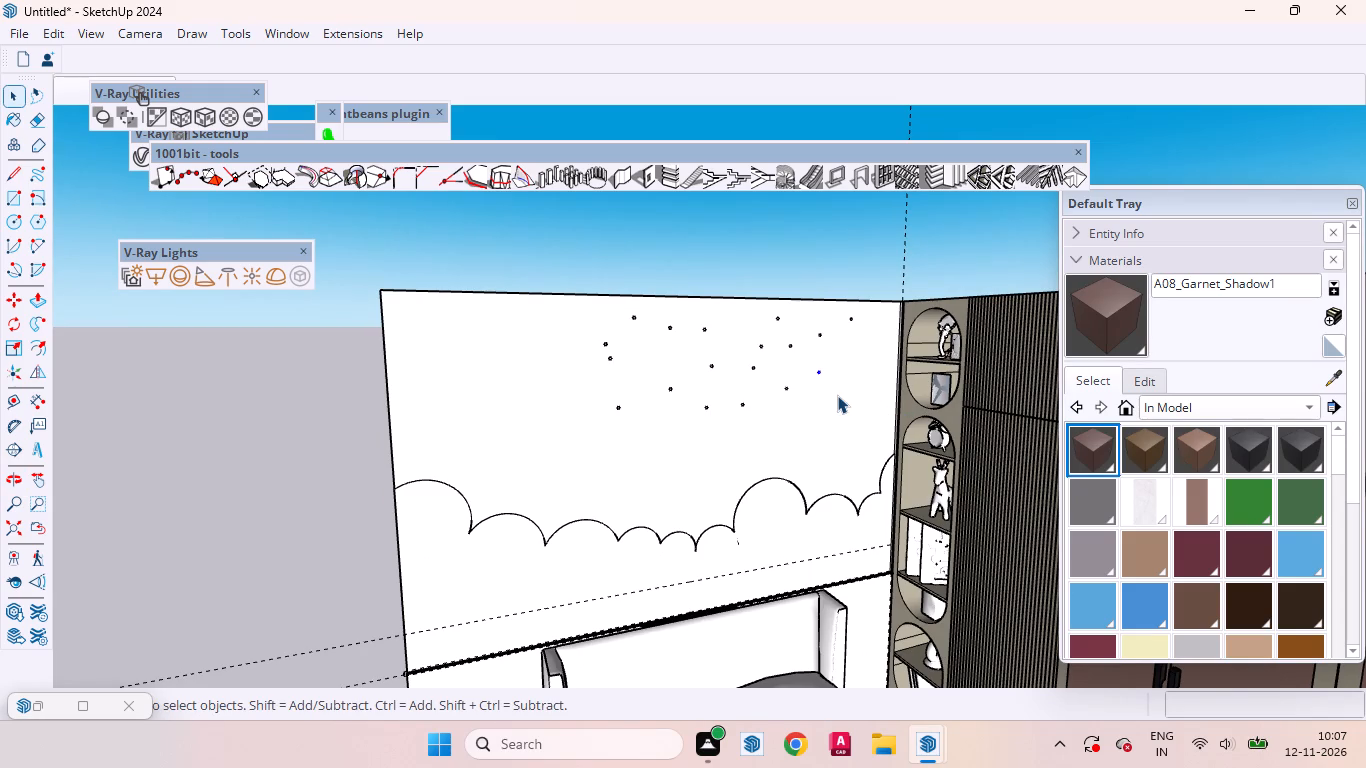
Copy the last star about 6' 11 3/4" to the wall's empty left part and shift that copy by about 1' 1 3/16".
key(m)
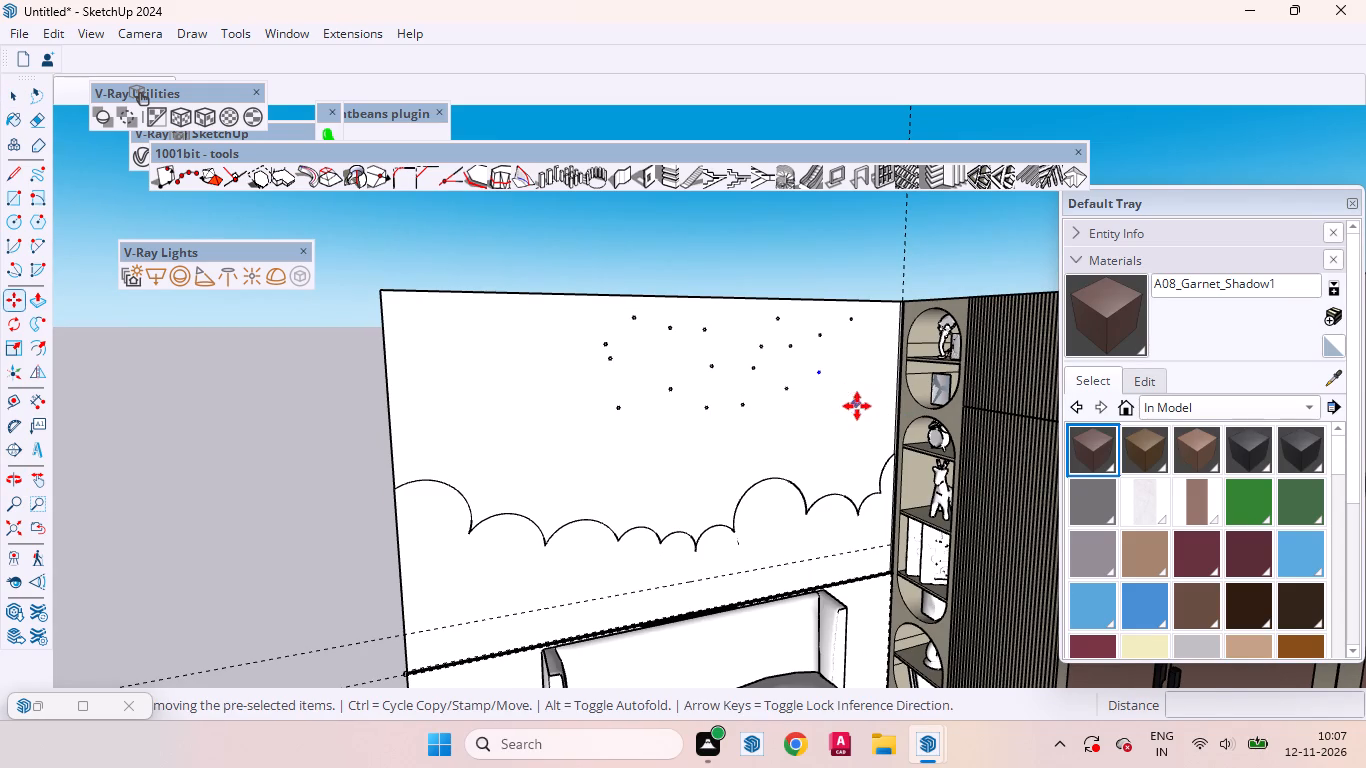
click(845, 394)
click(483, 346)
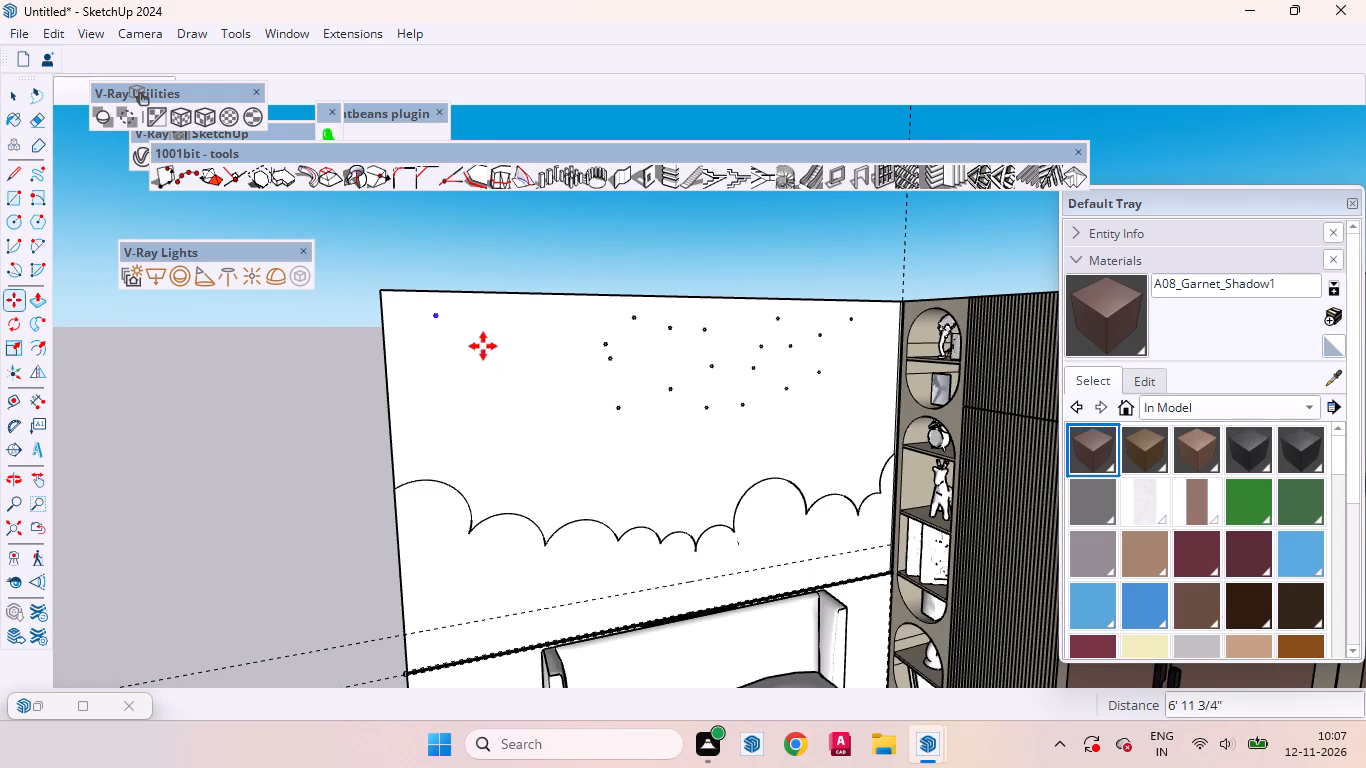
click(458, 345)
click(521, 383)
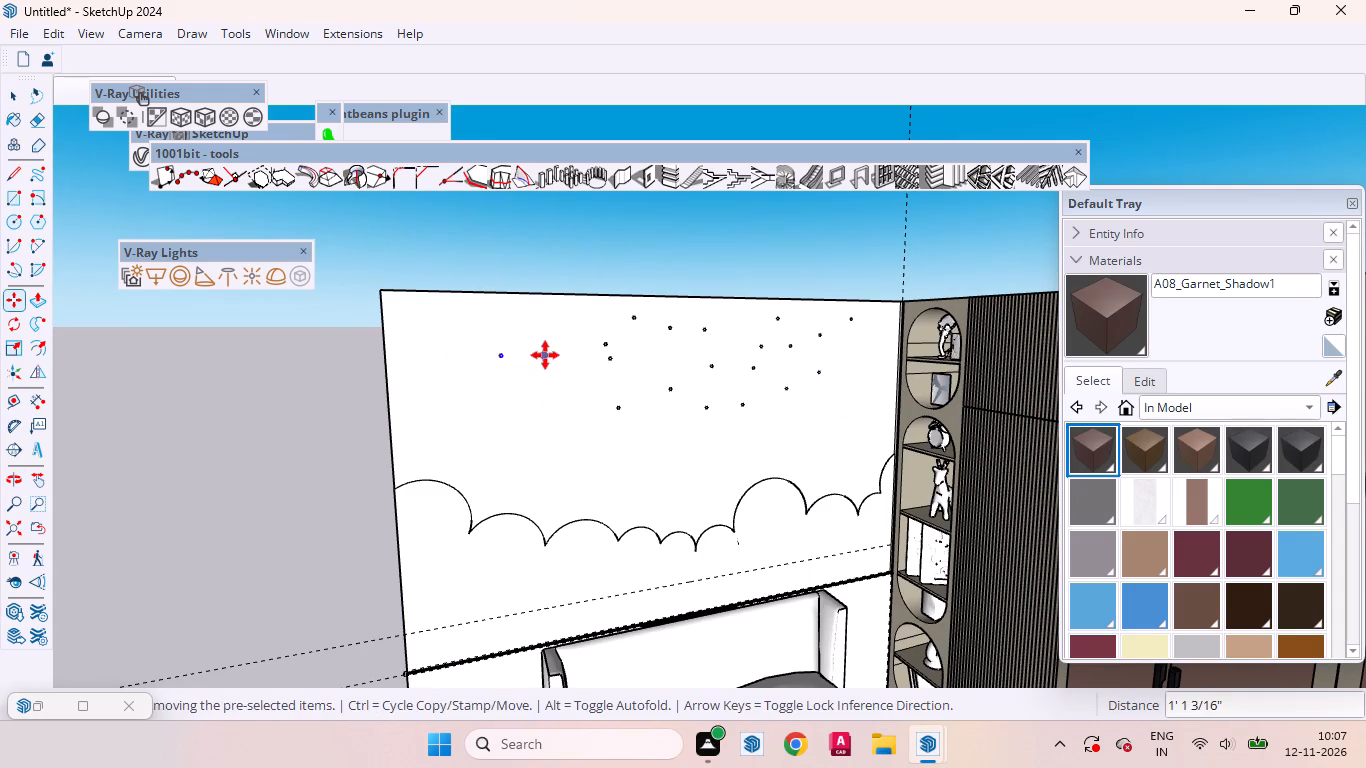
Copy the star to six scattered spots over the wall's left end, the last about 2' 1 1/16" from the copy before it.
click(530, 371)
click(459, 342)
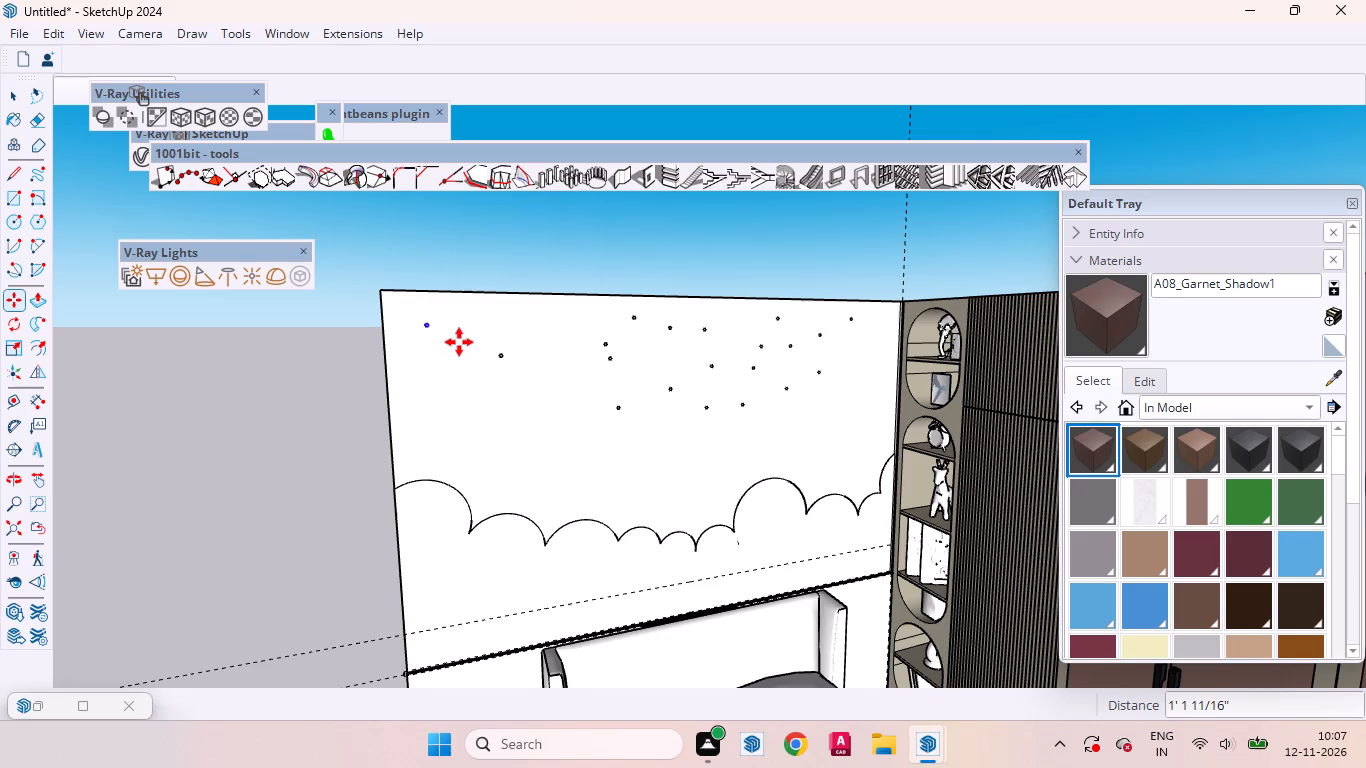
click(459, 342)
click(508, 334)
click(500, 335)
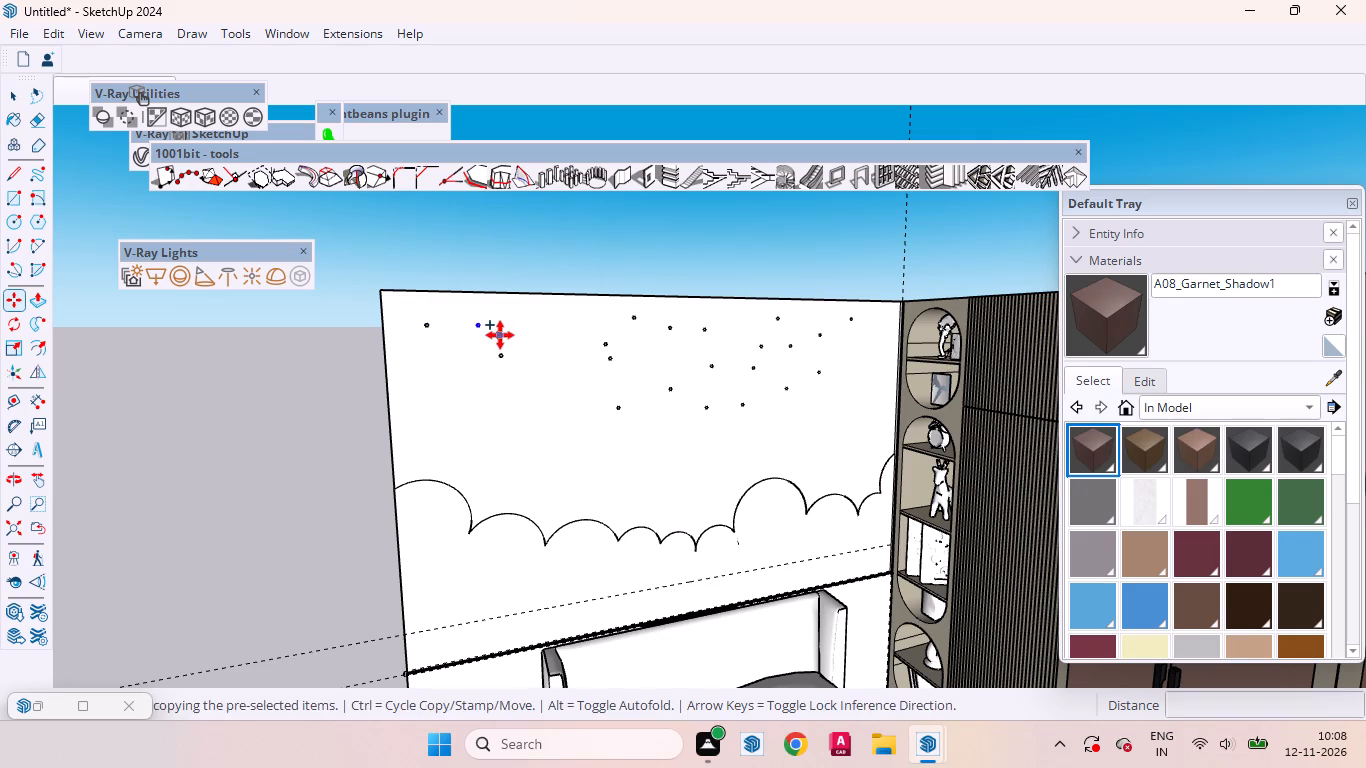
click(469, 371)
click(469, 374)
click(516, 395)
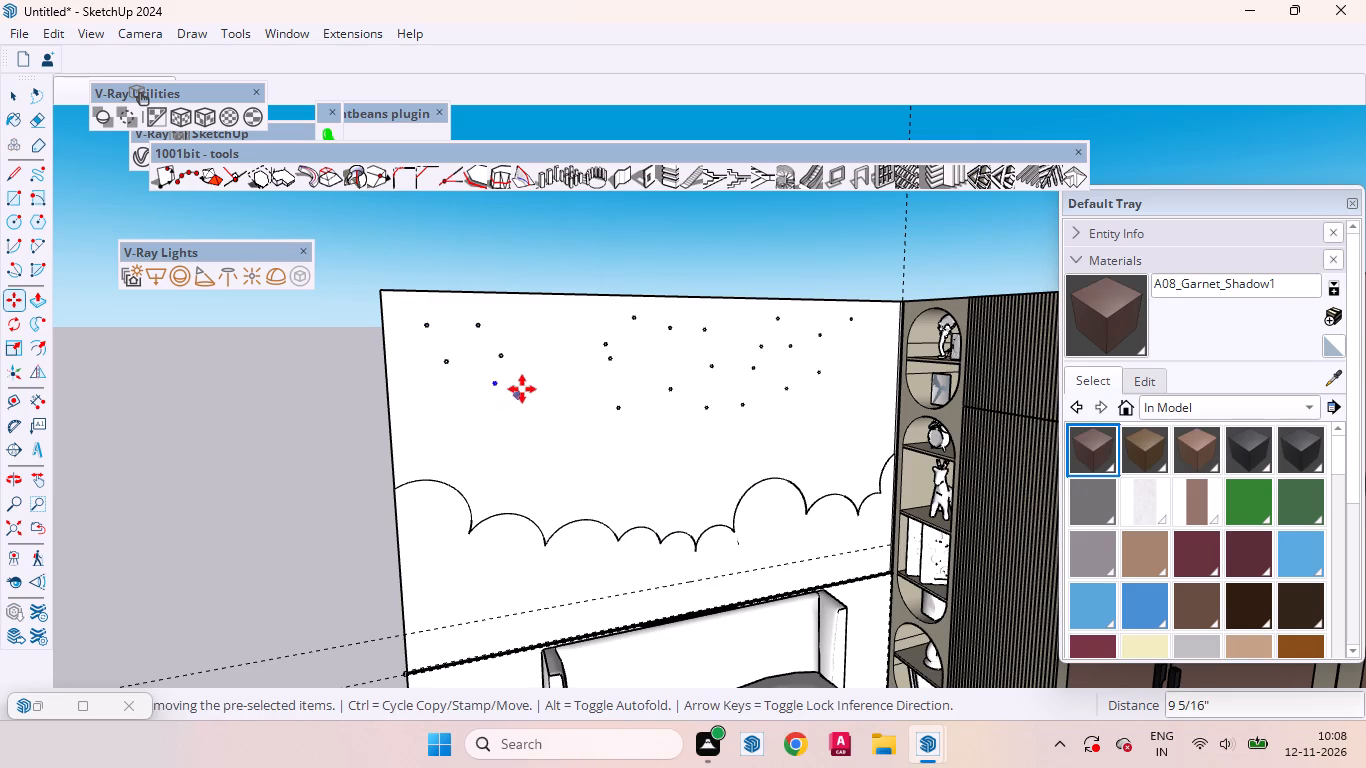
click(535, 376)
click(564, 326)
click(563, 342)
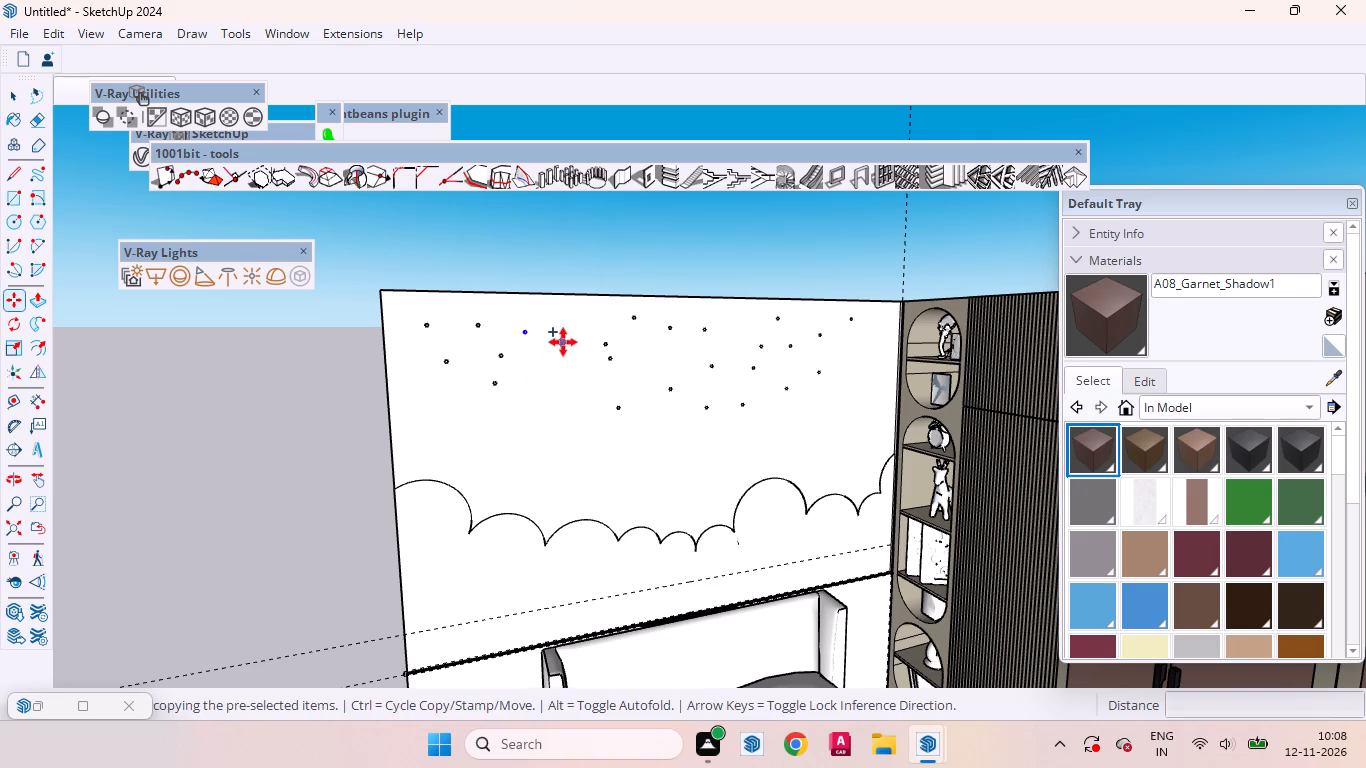
click(448, 413)
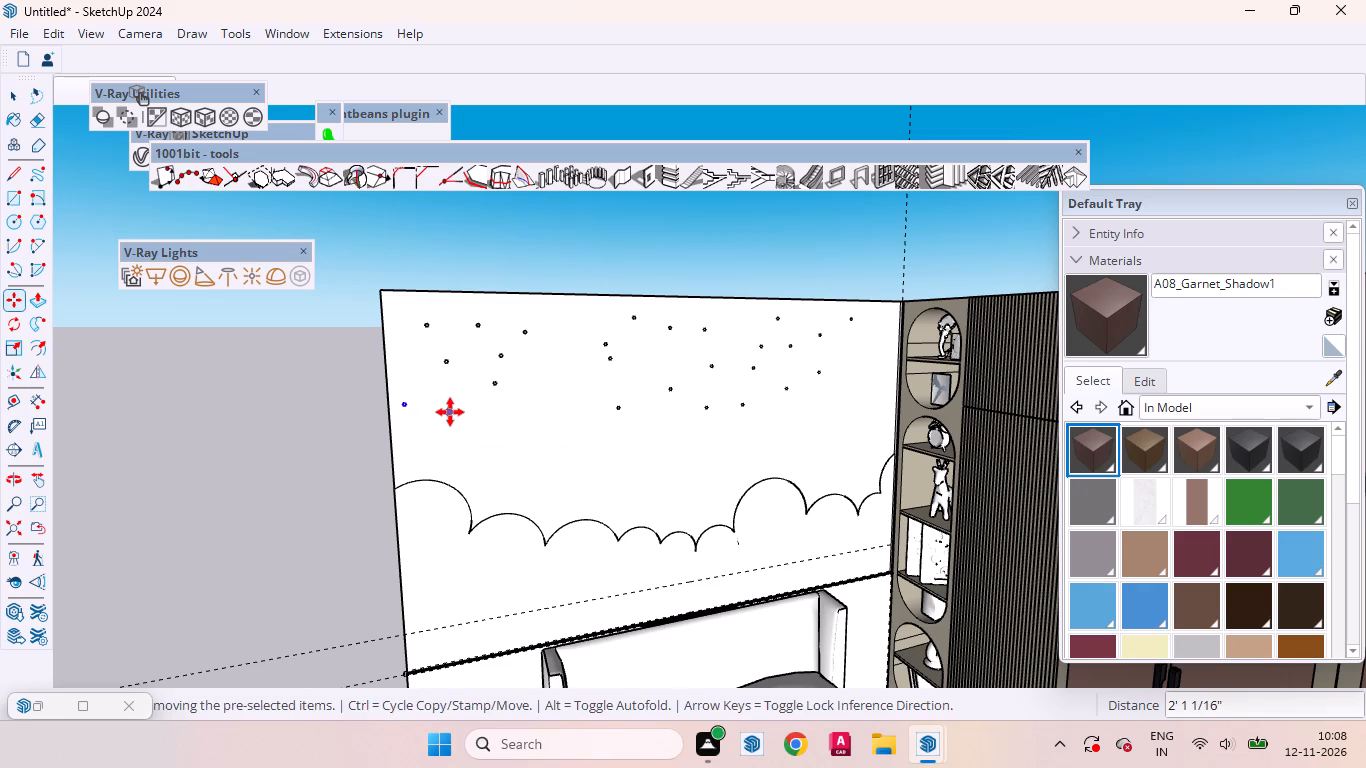
Copy the star to three widely spaced spots lower on the wall, just above the clouds, the second about 2' 6 3/4" from the first.
click(450, 412)
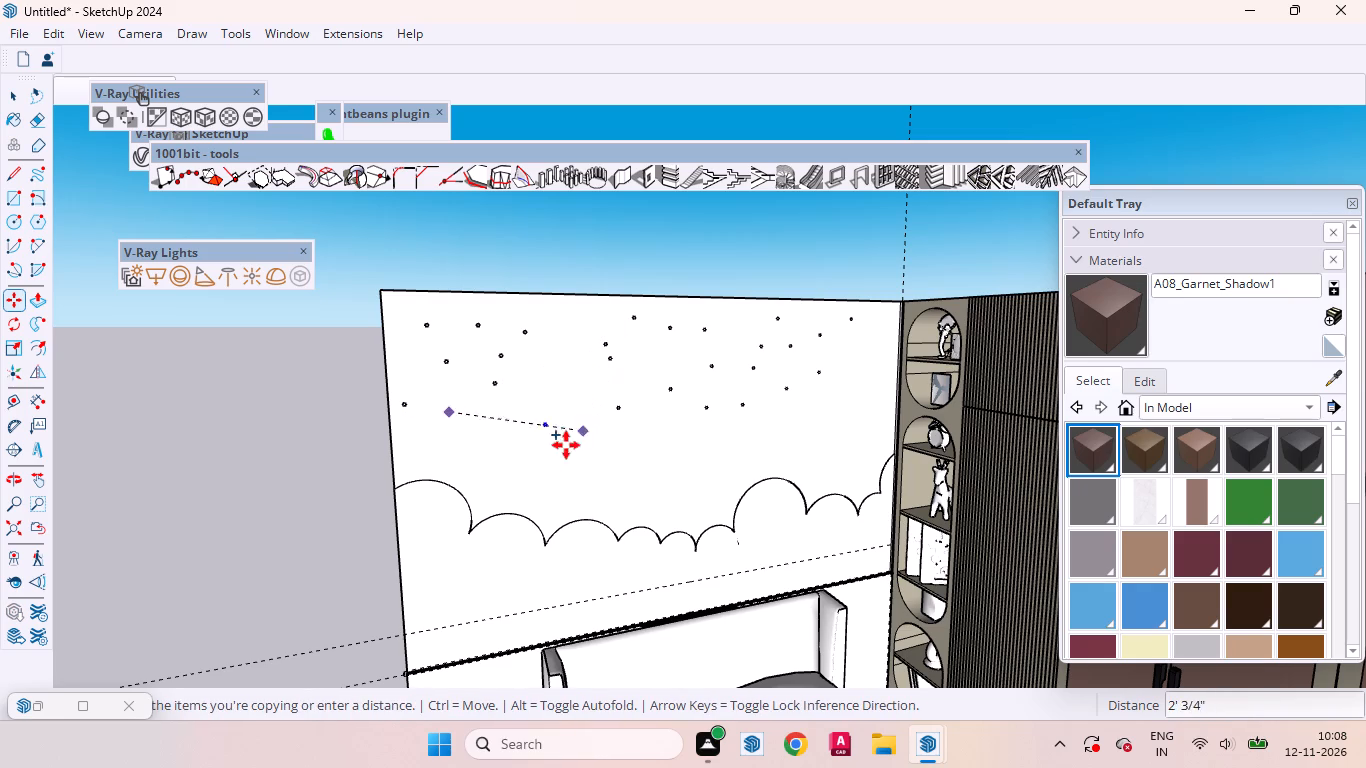
click(602, 478)
click(613, 487)
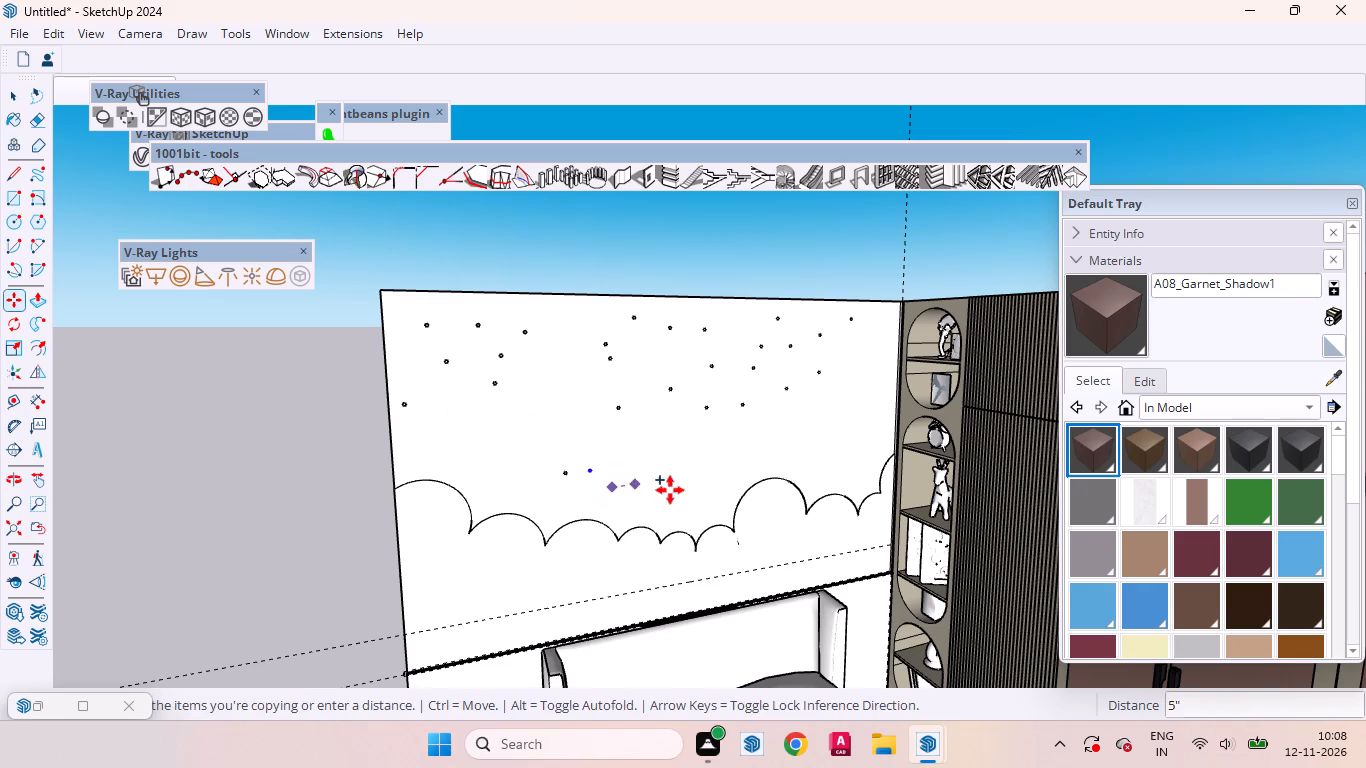
click(745, 502)
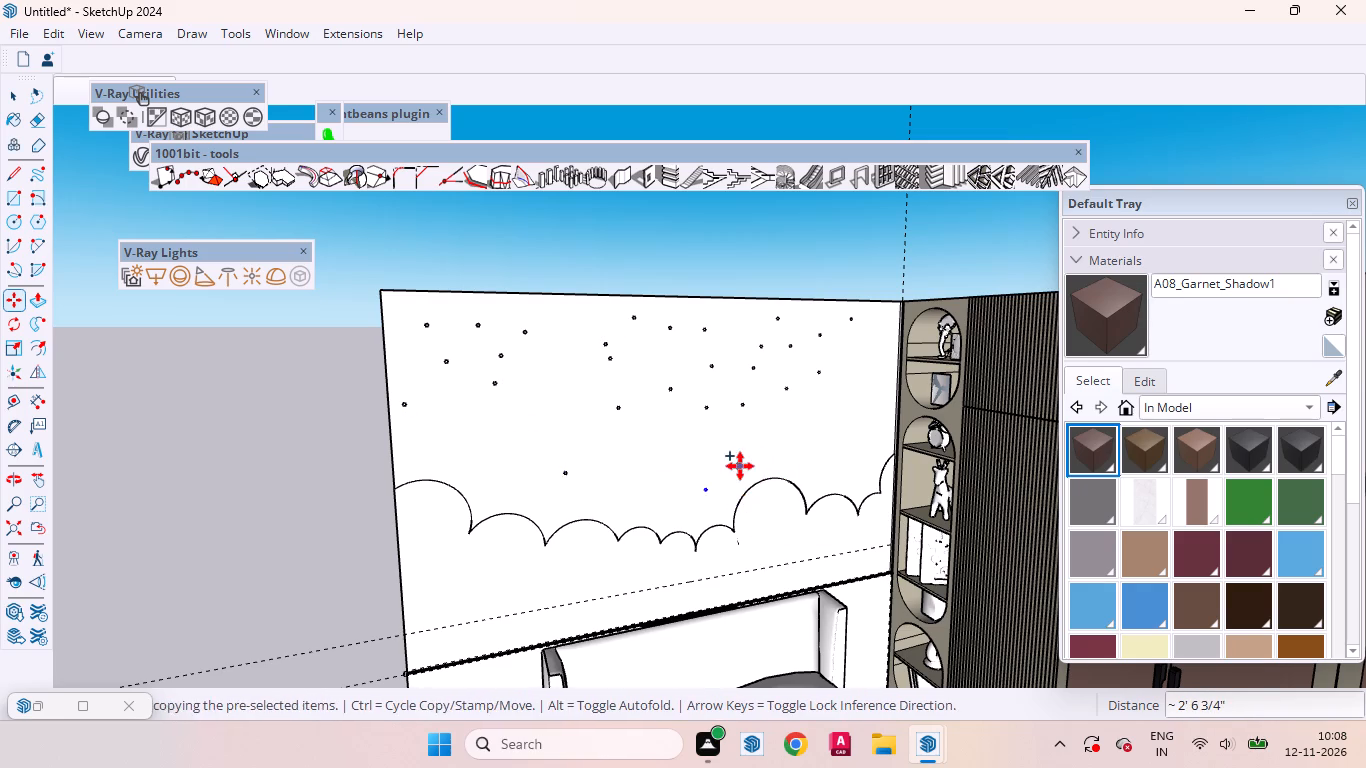
click(740, 466)
click(860, 415)
key(space)
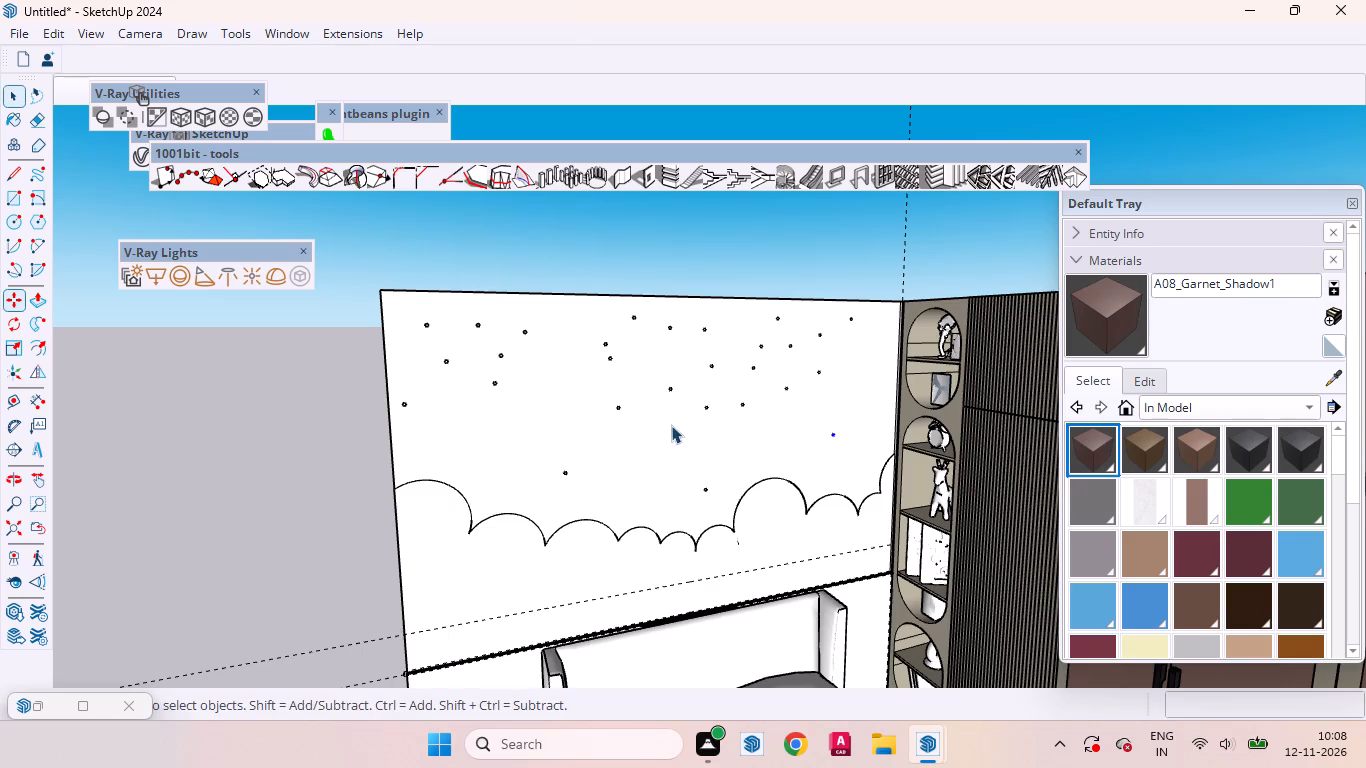
Select the face of one star on the wall and check the list of available material collections.
scroll(668, 456, down, 3)
middle_drag(734, 471, 679, 394)
scroll(644, 447, up, 9)
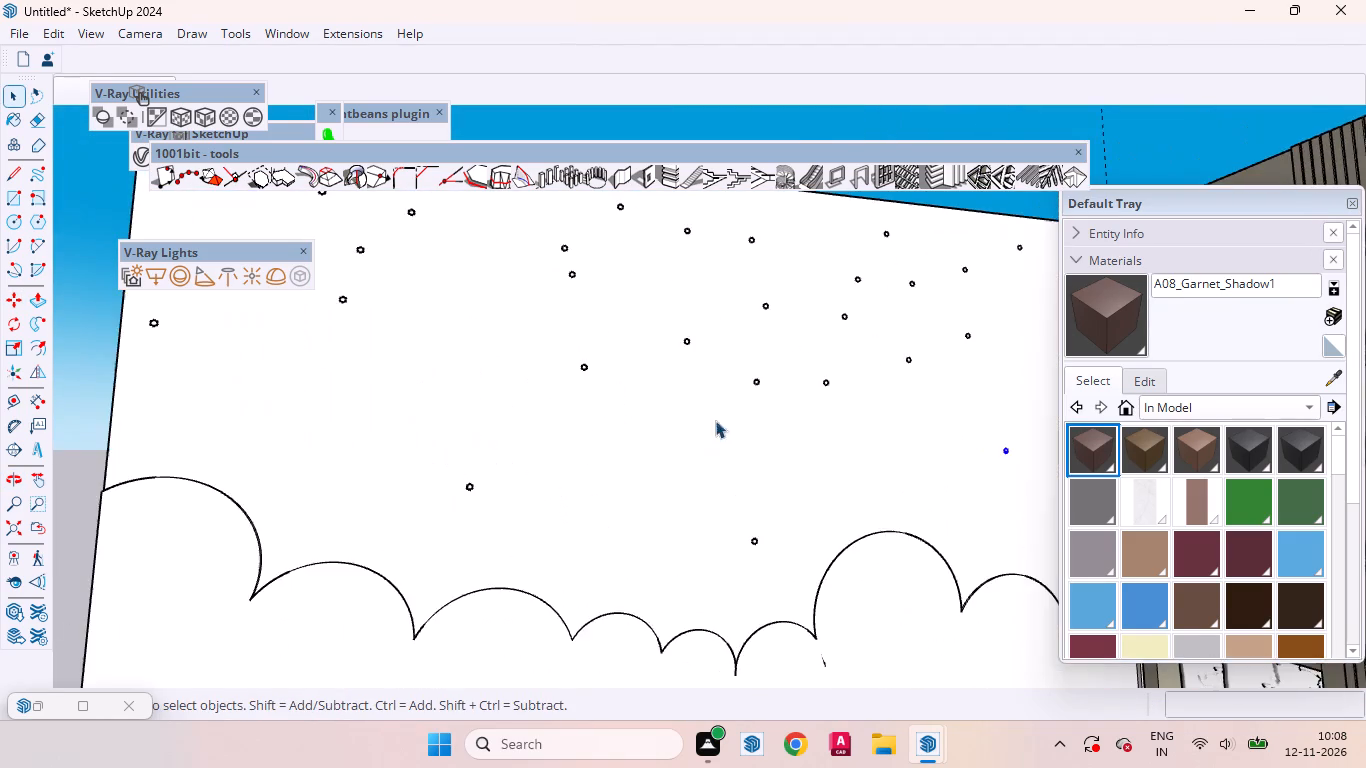
scroll(872, 402, up, 3)
middle_drag(787, 389, 793, 472)
scroll(718, 417, up, 9)
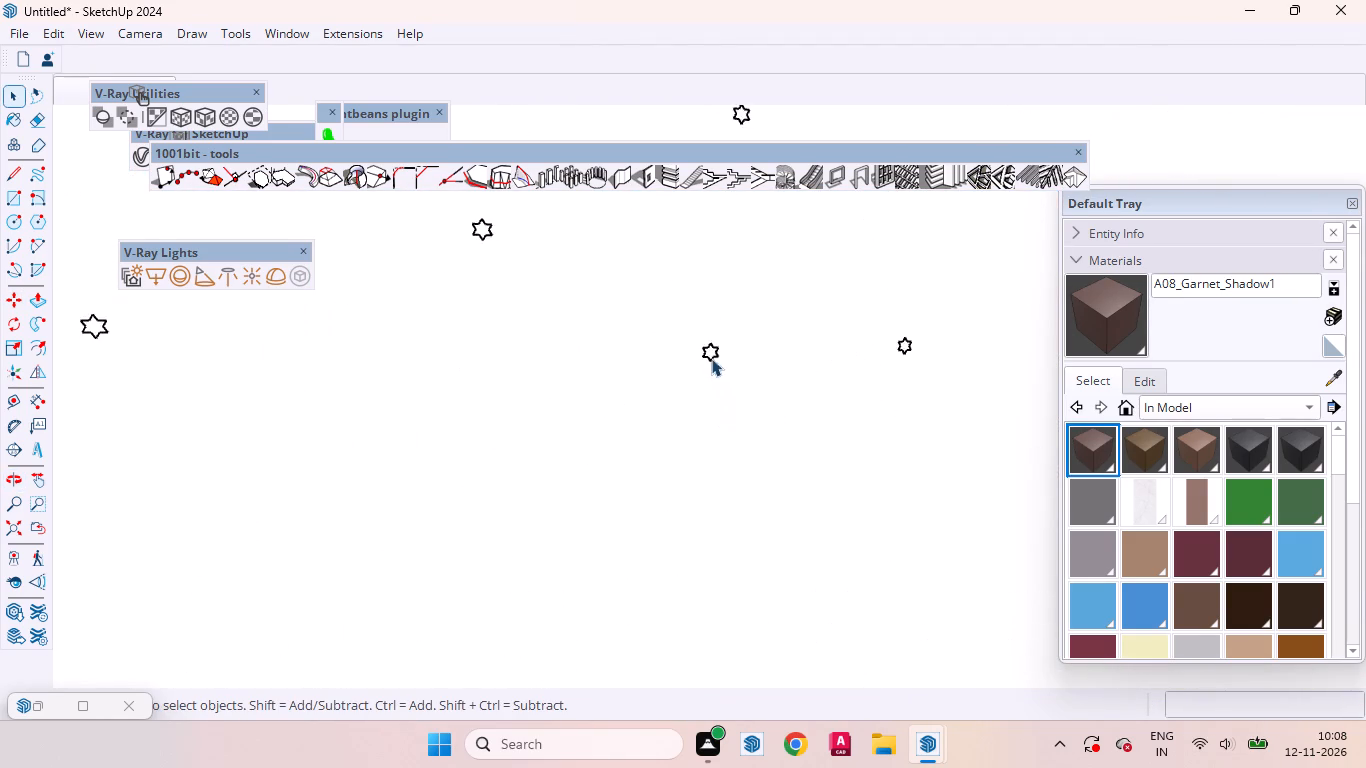
scroll(711, 358, up, 12)
click(712, 351)
click(712, 358)
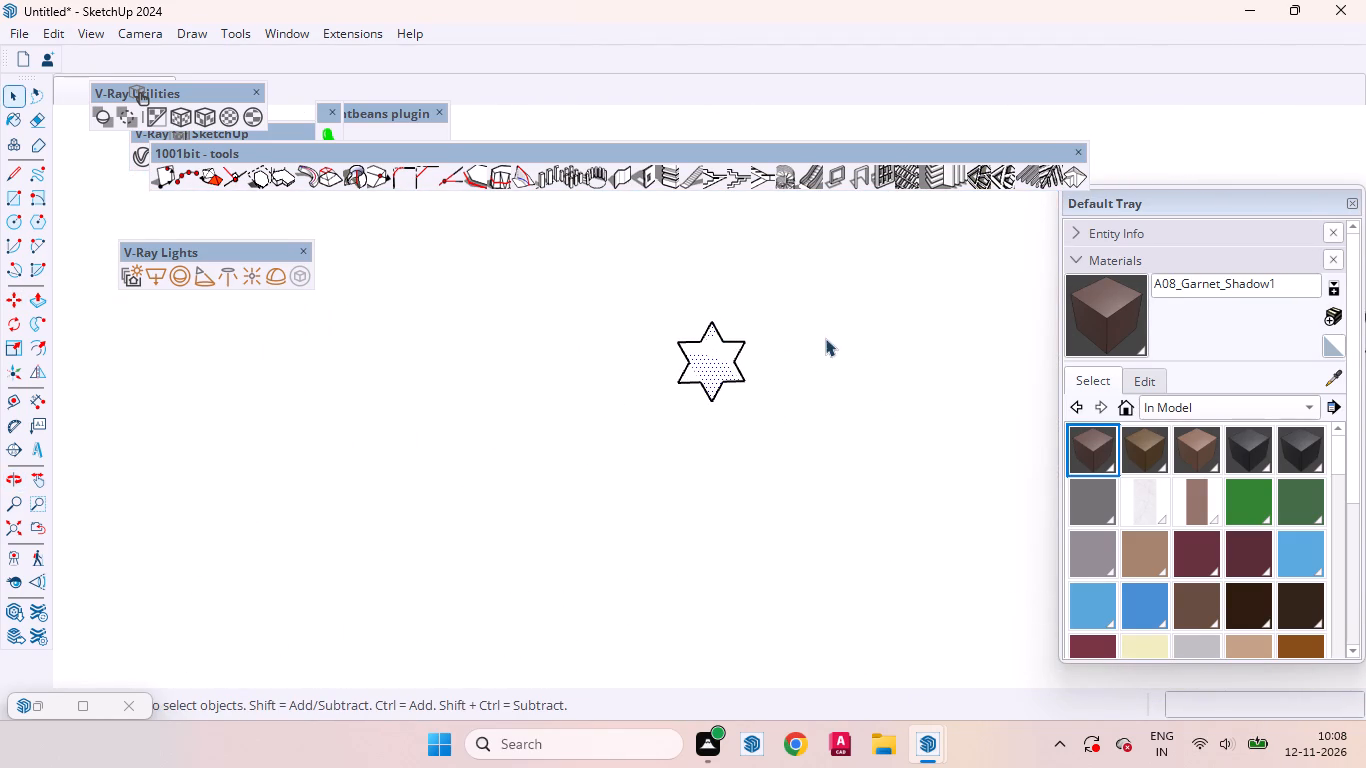
click(1304, 401)
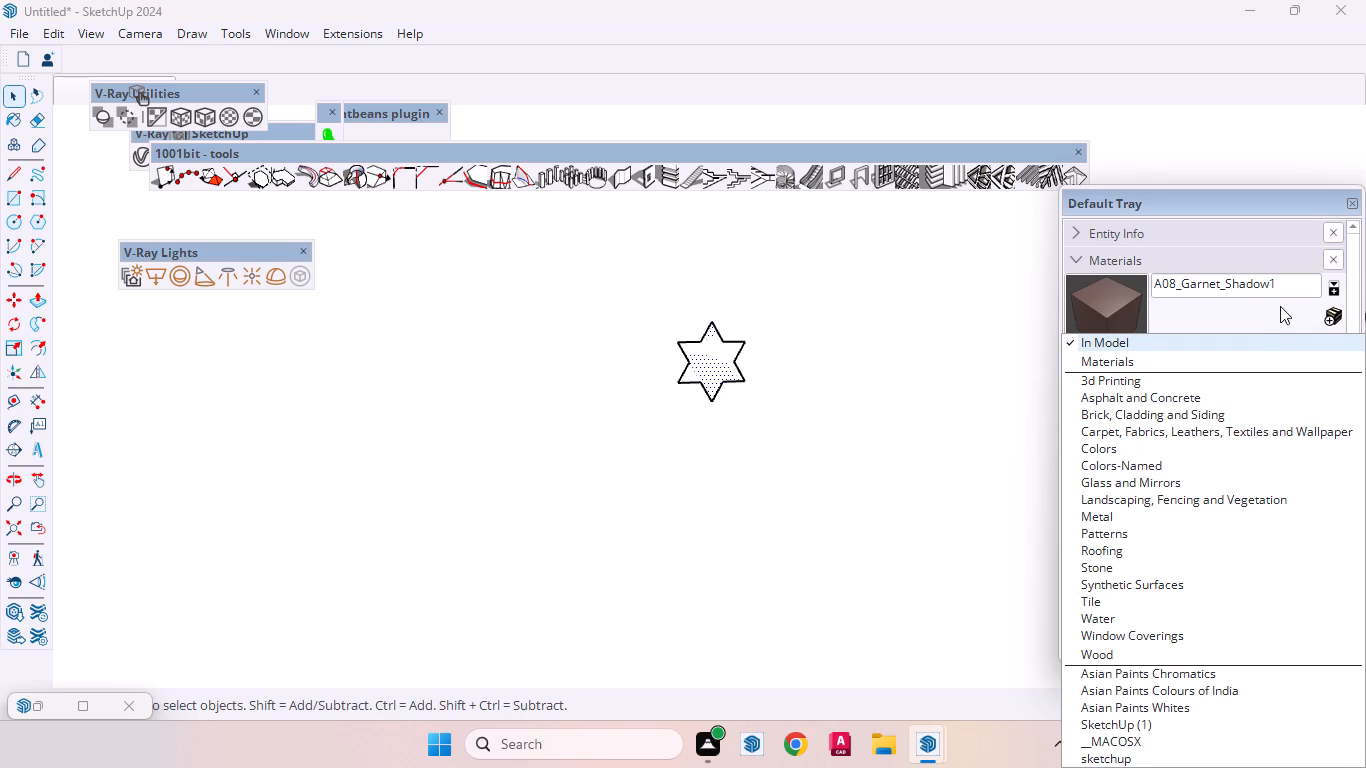
drag(1254, 208, 1247, 190)
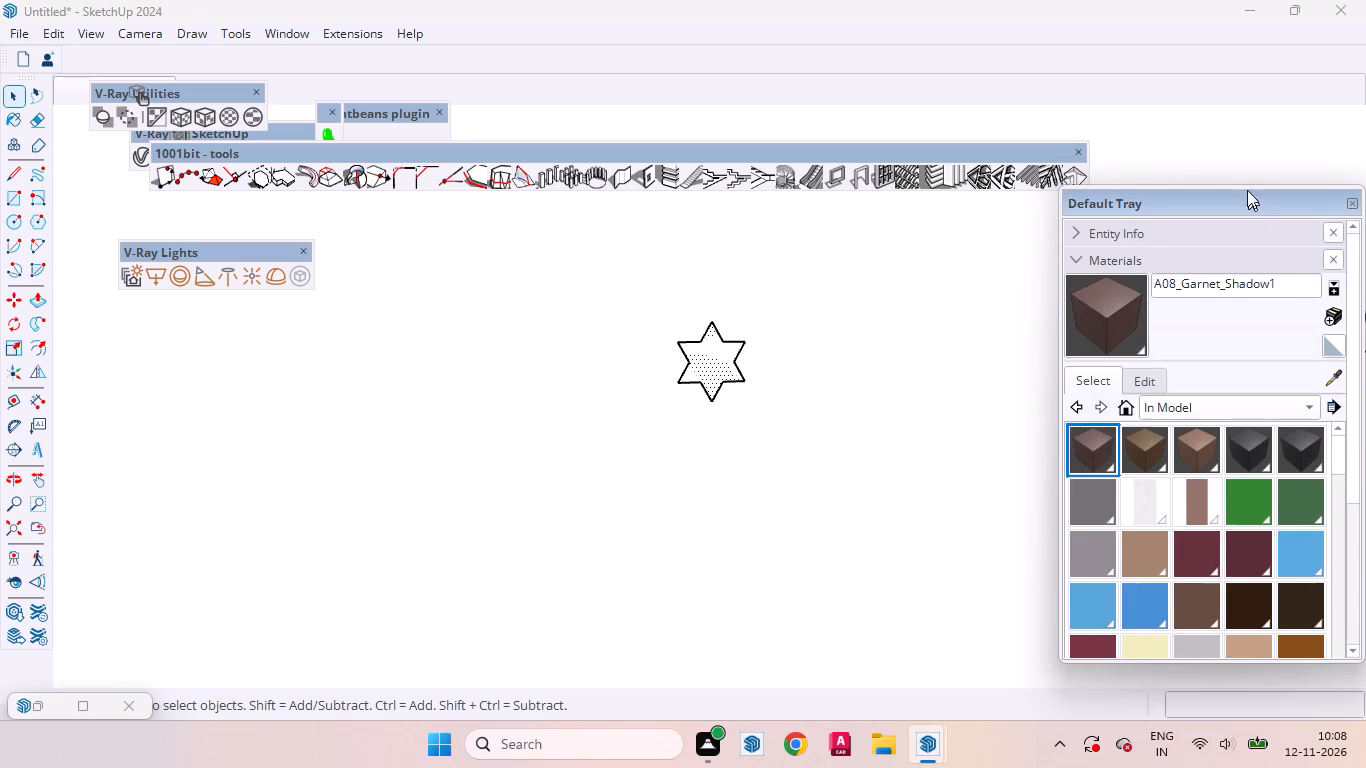
drag(1247, 190, 1238, 158)
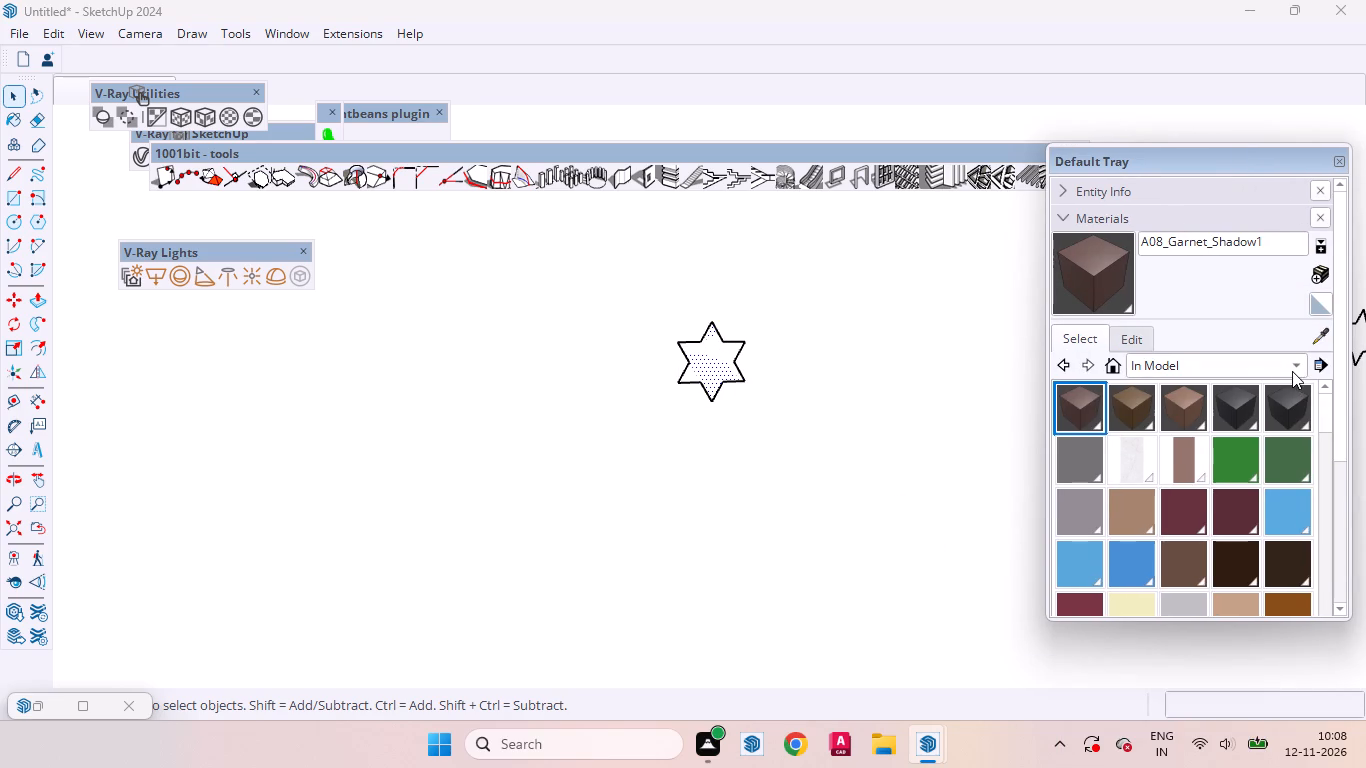
click(1292, 371)
click(888, 475)
scroll(872, 508, down, 9)
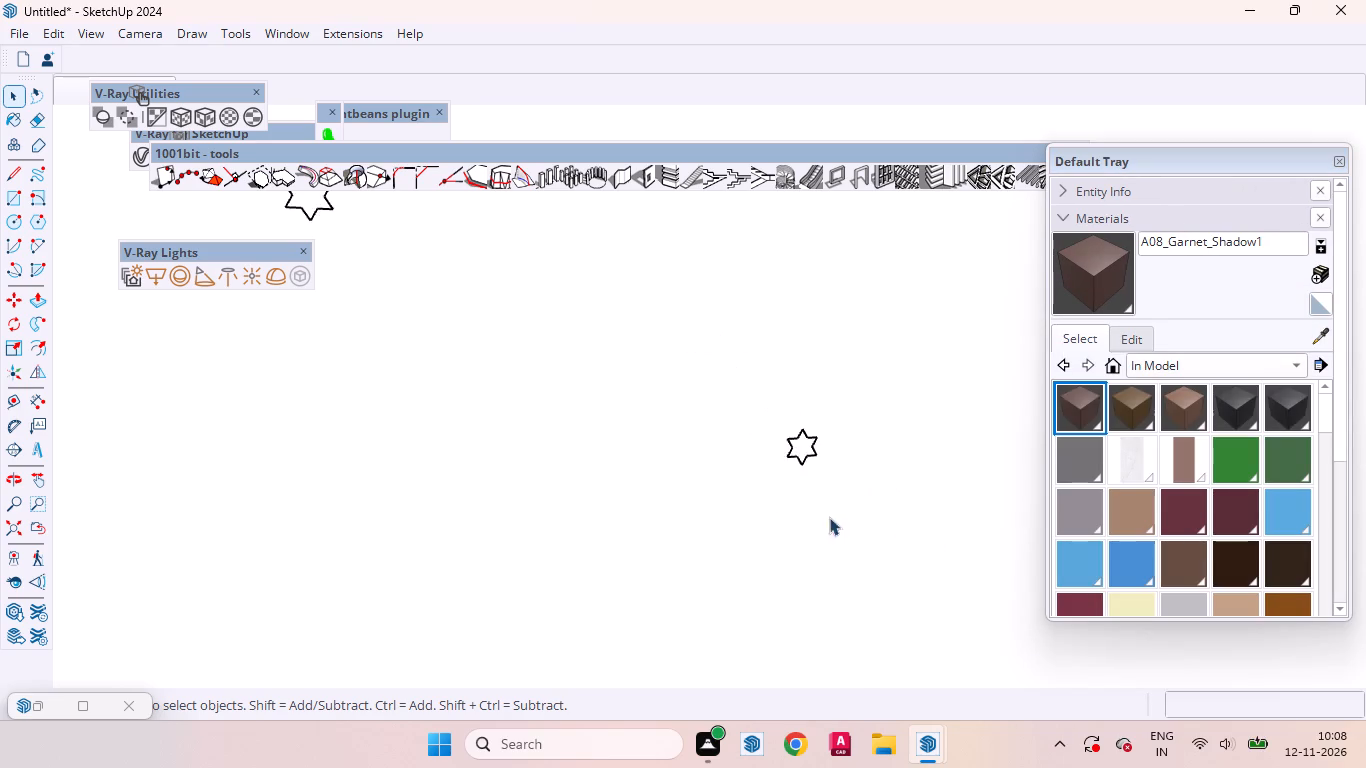
scroll(829, 517, down, 20)
scroll(829, 517, down, 4)
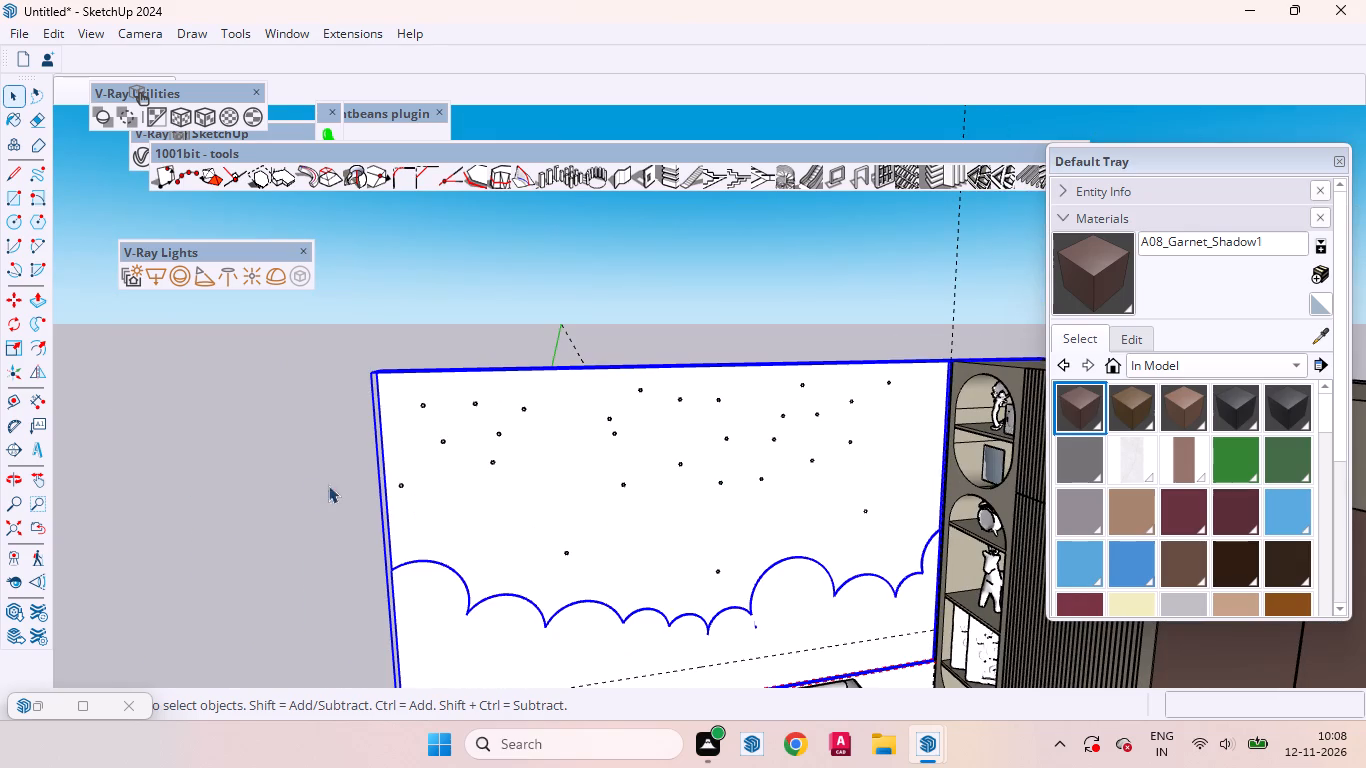
Inspect the wall panel's upper face inside its group and how the scattered stars sit on it.
click(298, 478)
double_click(497, 489)
click(514, 499)
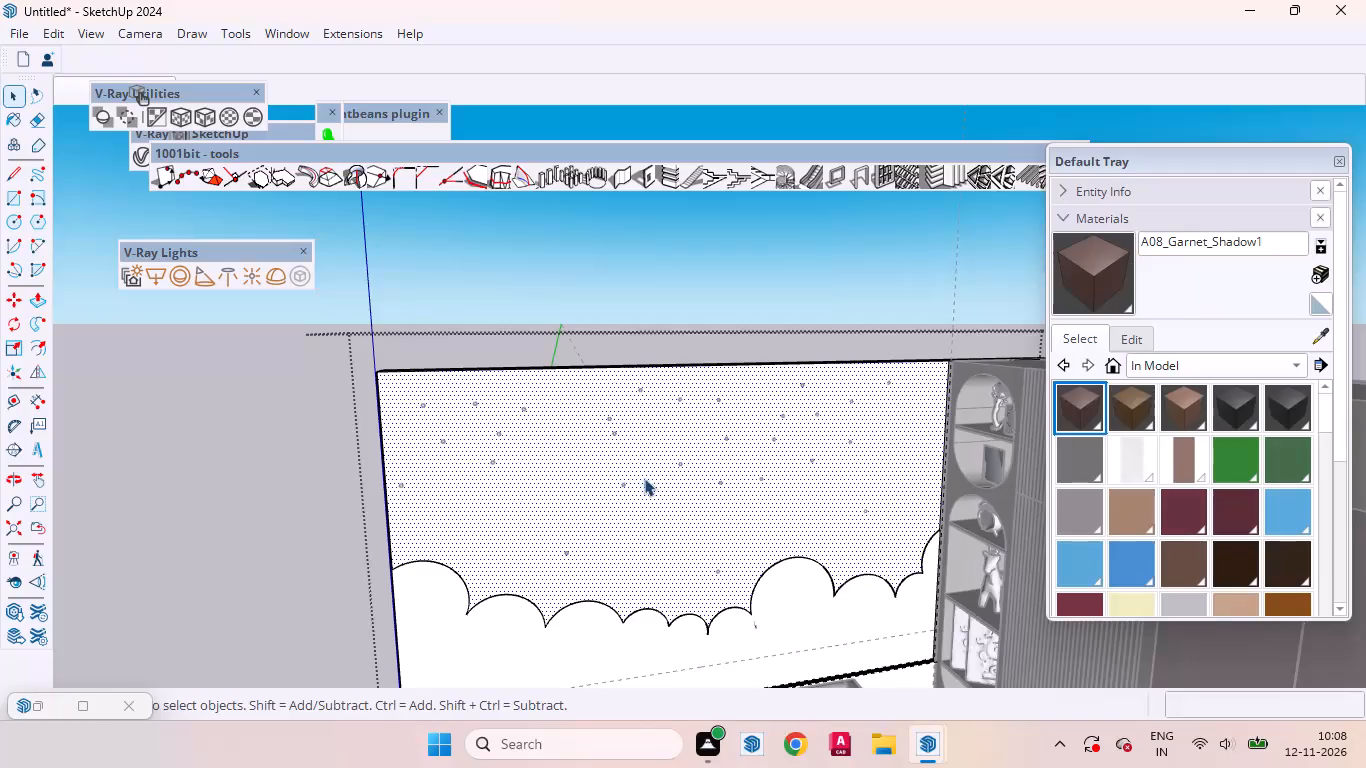
click(287, 510)
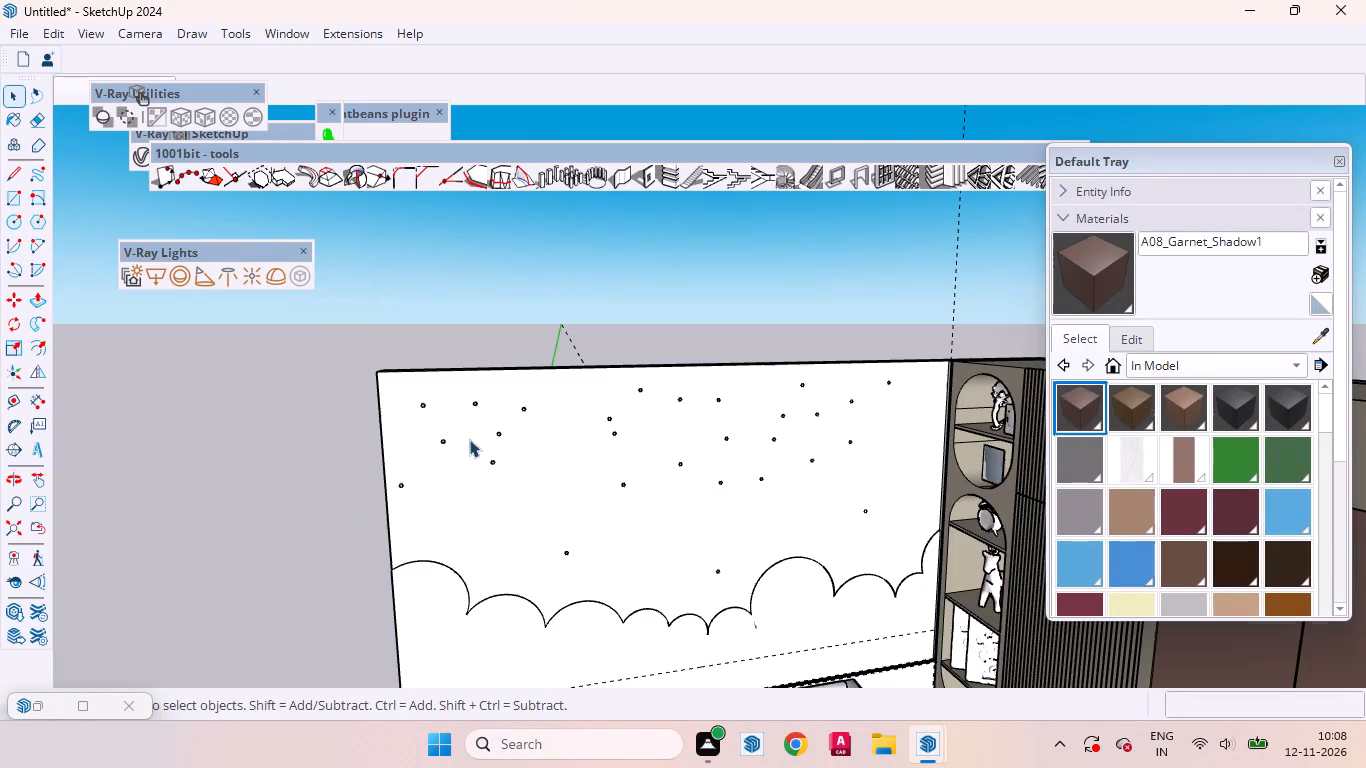
scroll(494, 434, up, 11)
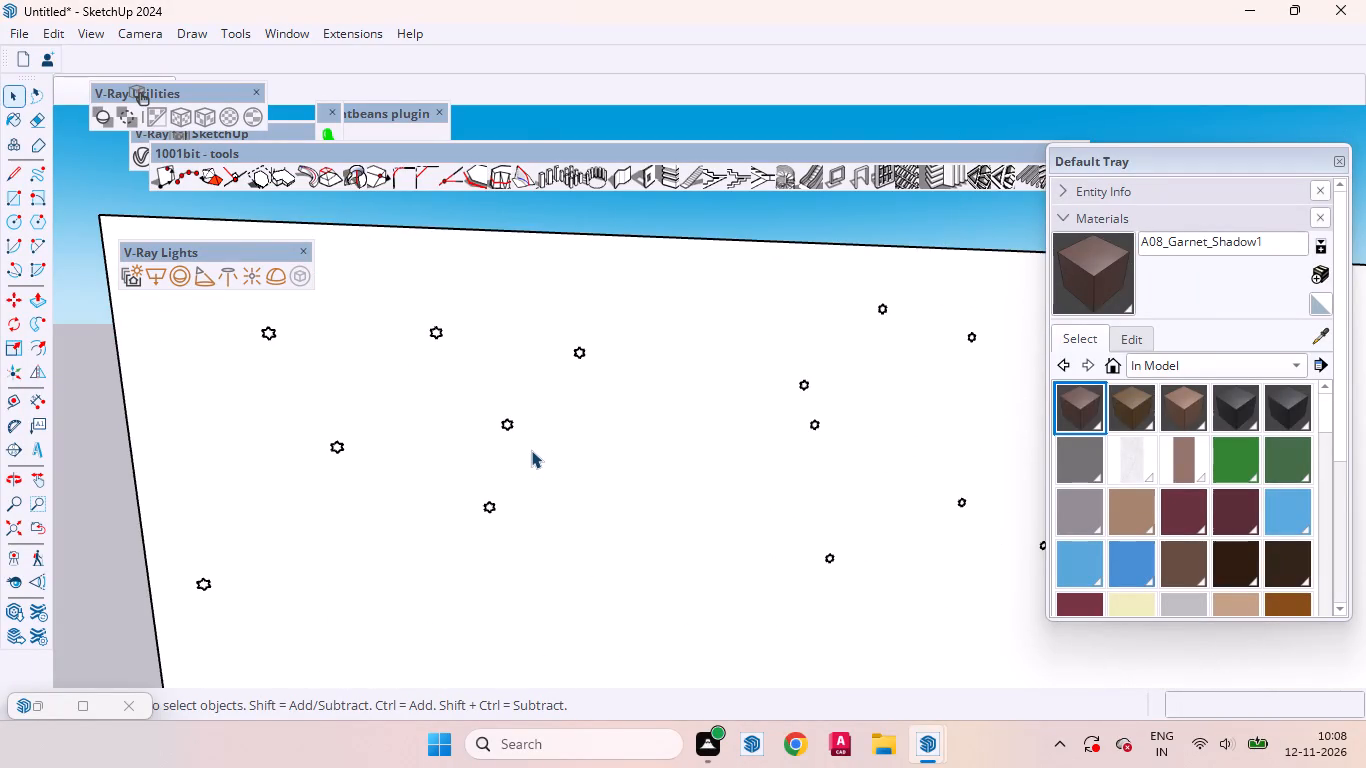
double_click(531, 450)
scroll(571, 457, down, 13)
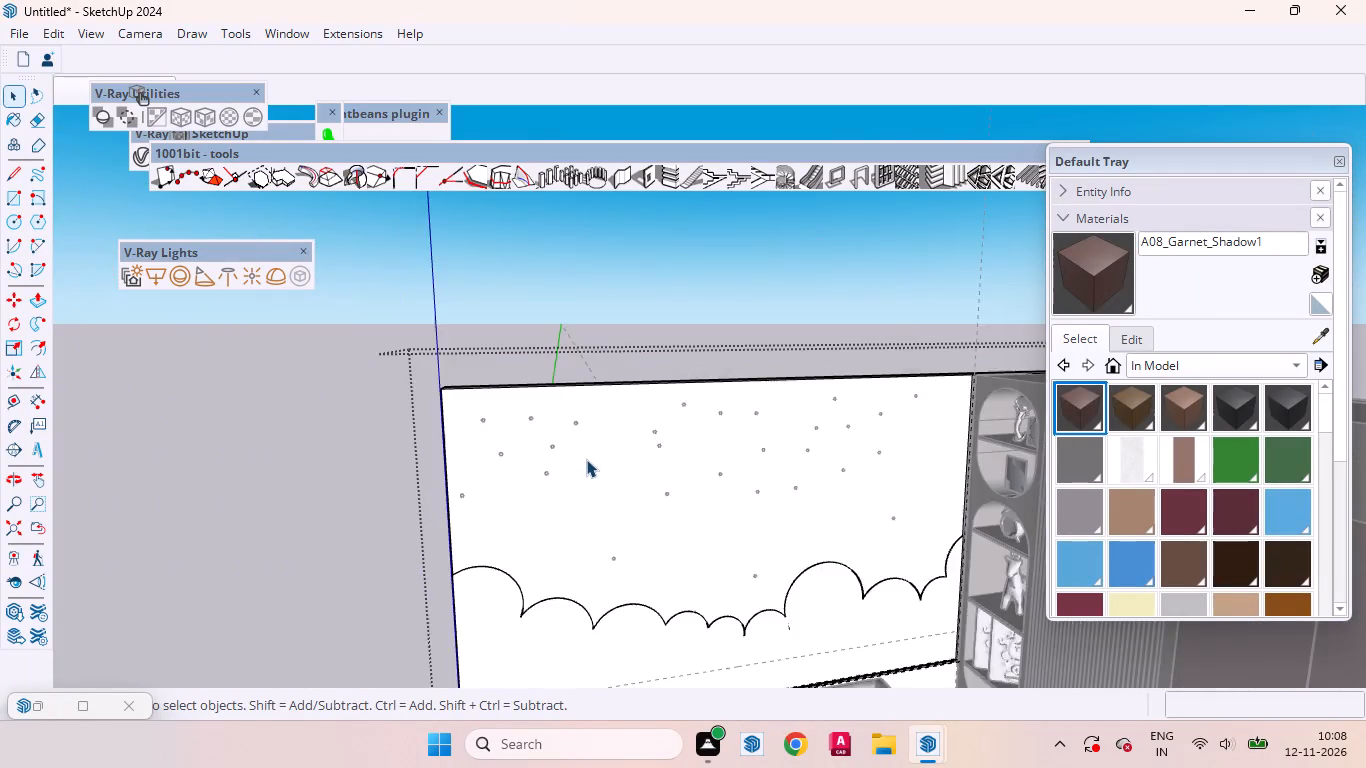
scroll(586, 459, down, 3)
scroll(639, 435, up, 12)
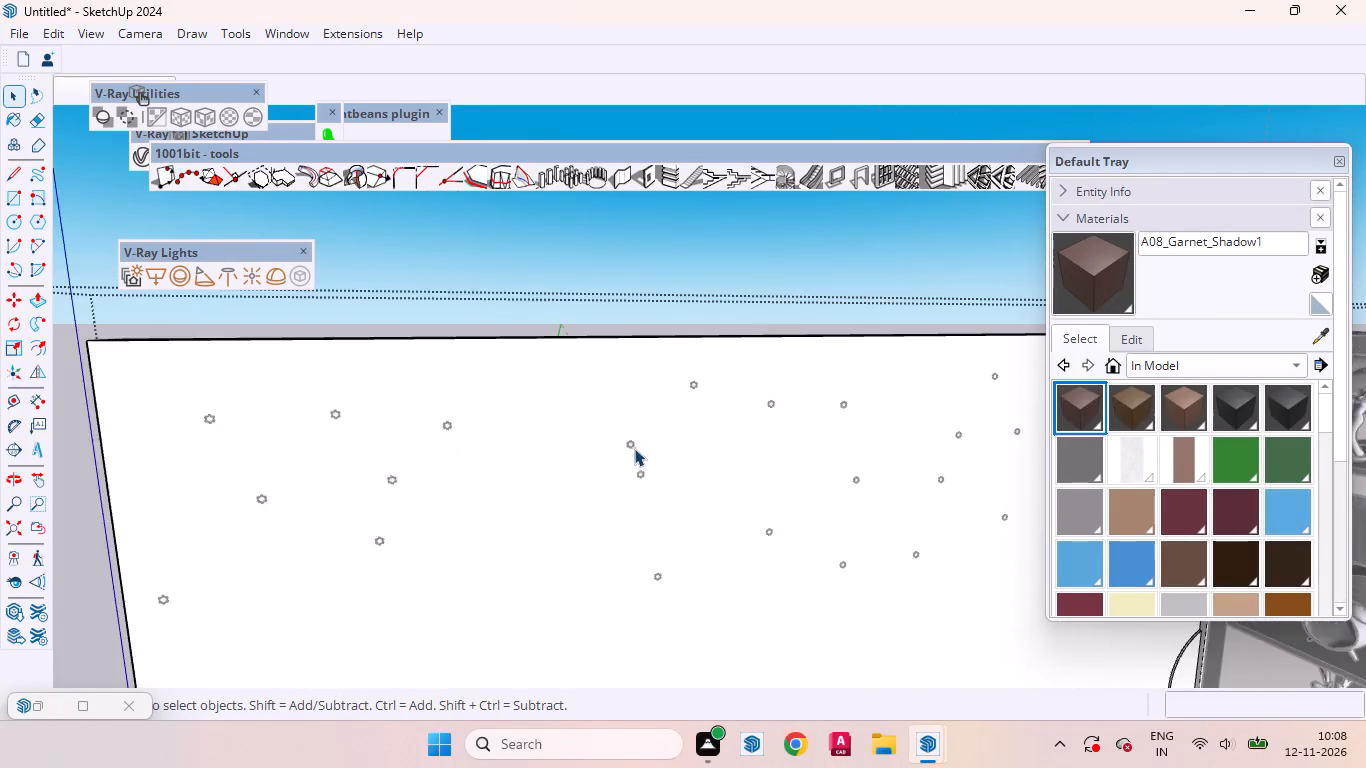
scroll(634, 448, up, 2)
scroll(616, 460, down, 13)
click(290, 548)
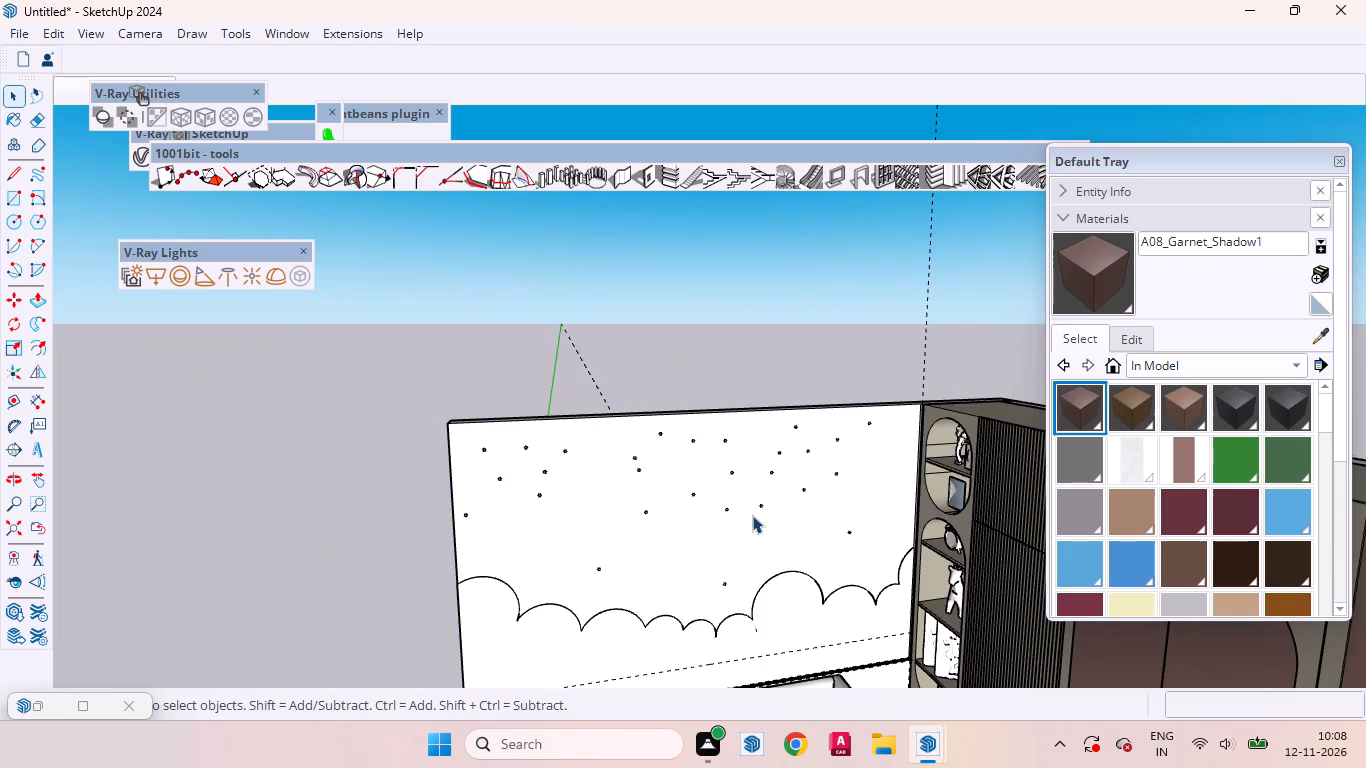
Examine the star-covered wall above the bed from the front, from above and from oblique angles.
middle_drag(751, 516, 847, 535)
scroll(830, 340, down, 5)
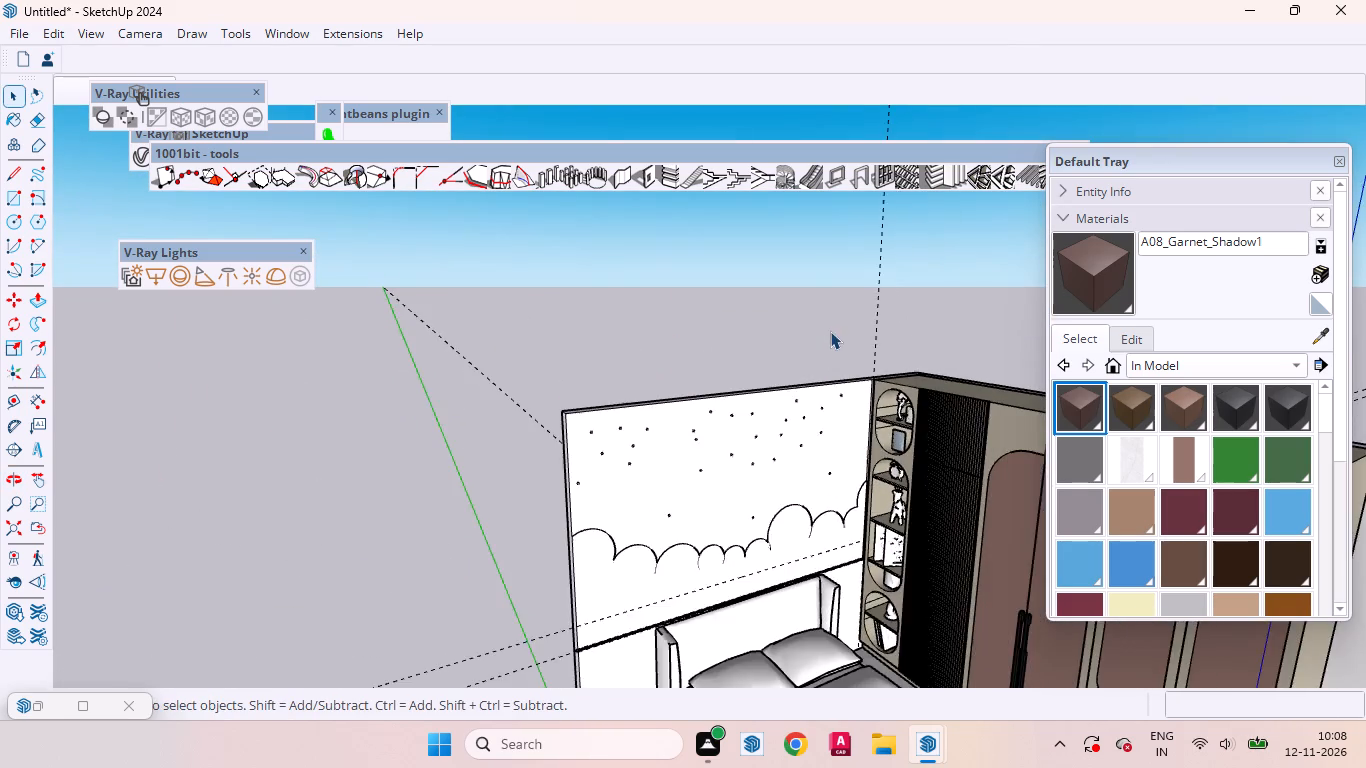
scroll(830, 331, down, 3)
scroll(736, 486, up, 3)
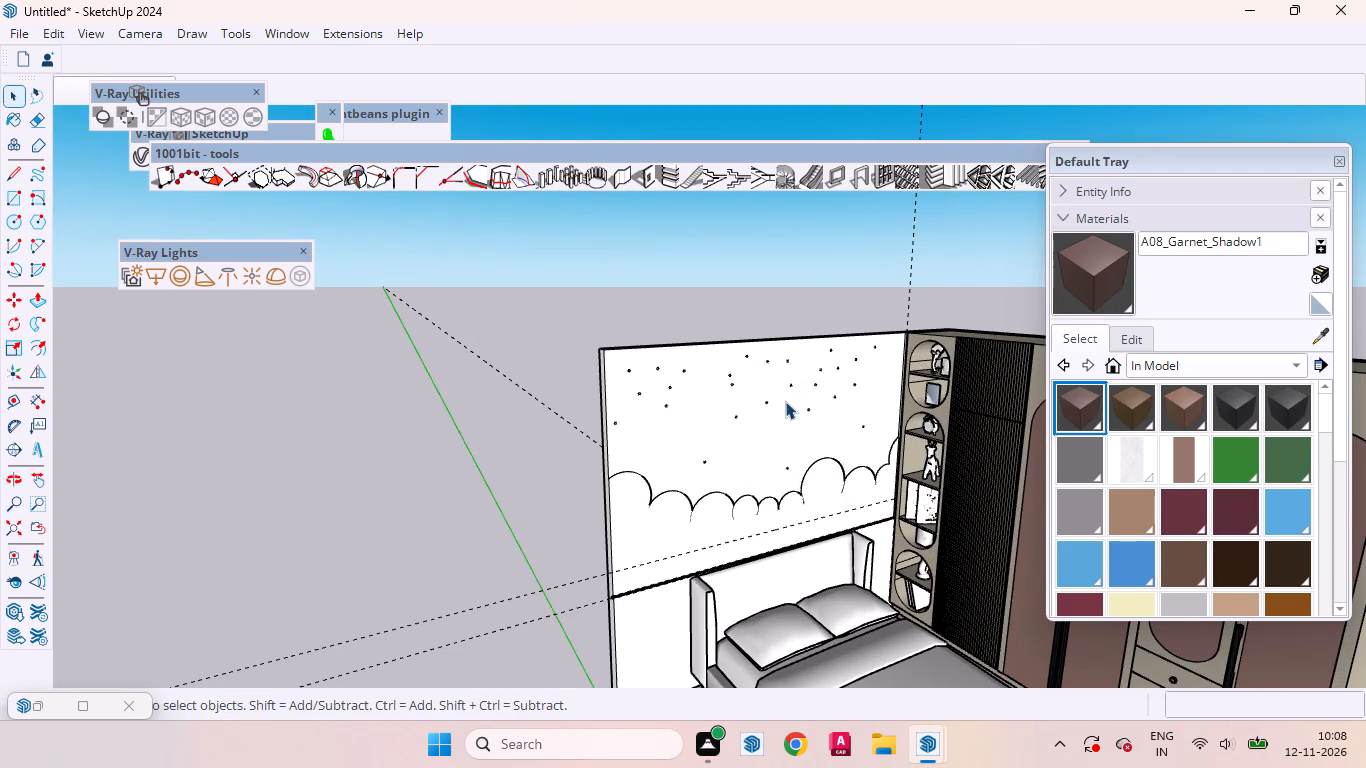
scroll(786, 419, up, 3)
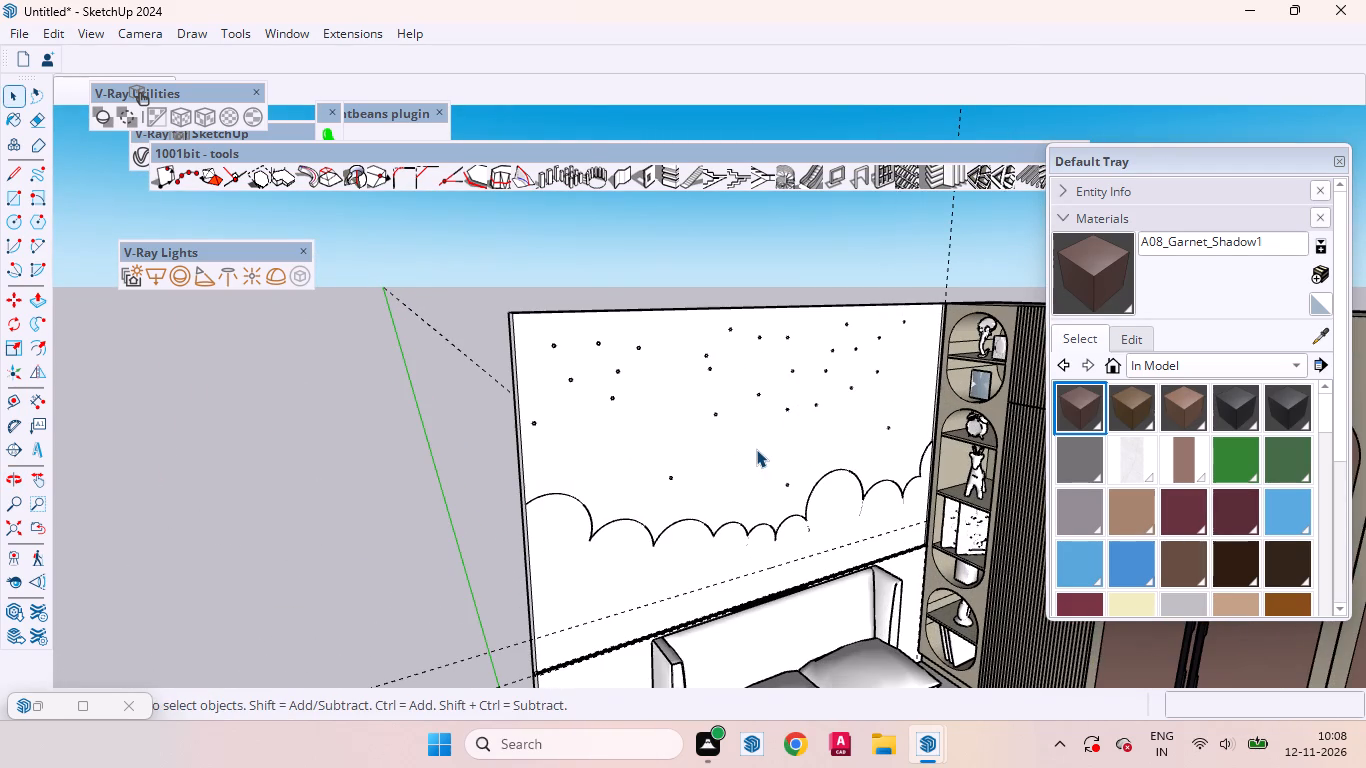
click(756, 449)
click(437, 578)
middle_drag(859, 524, 850, 532)
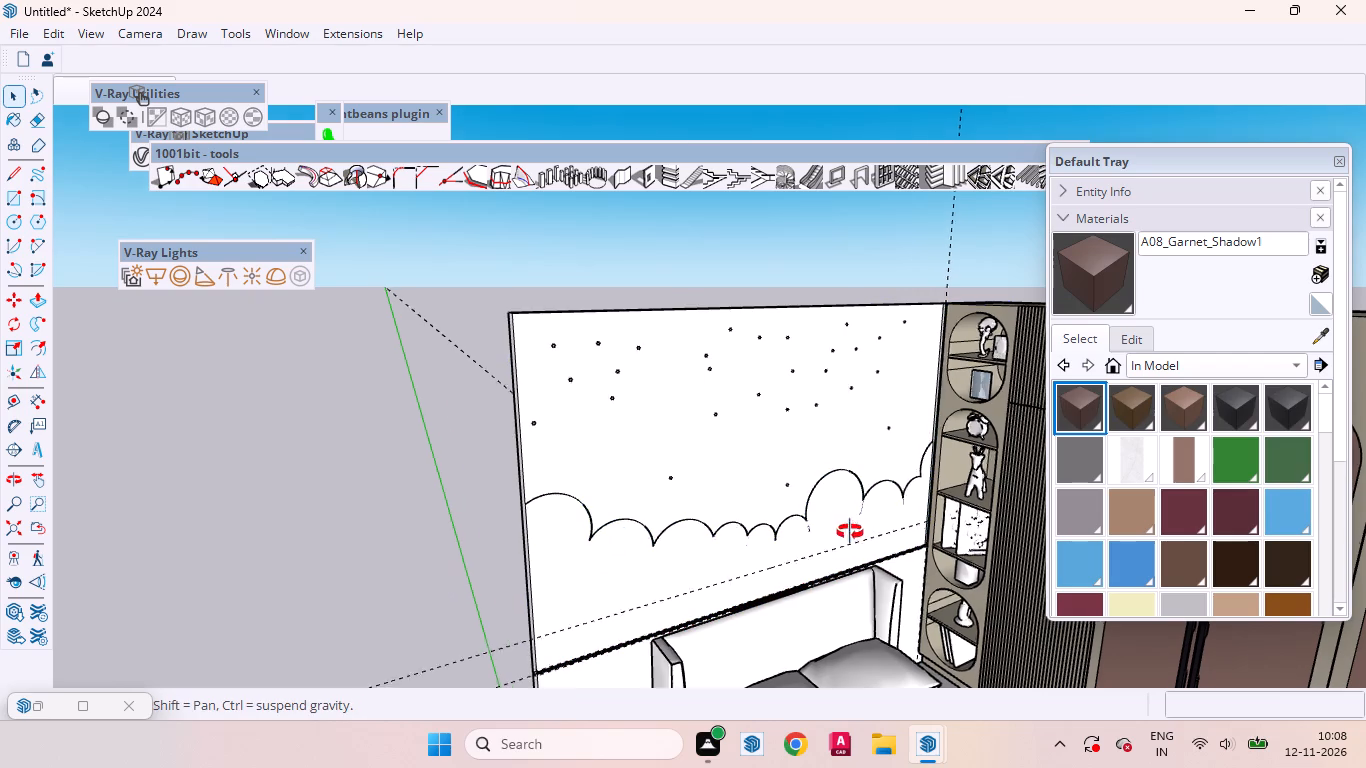
middle_drag(850, 532, 894, 672)
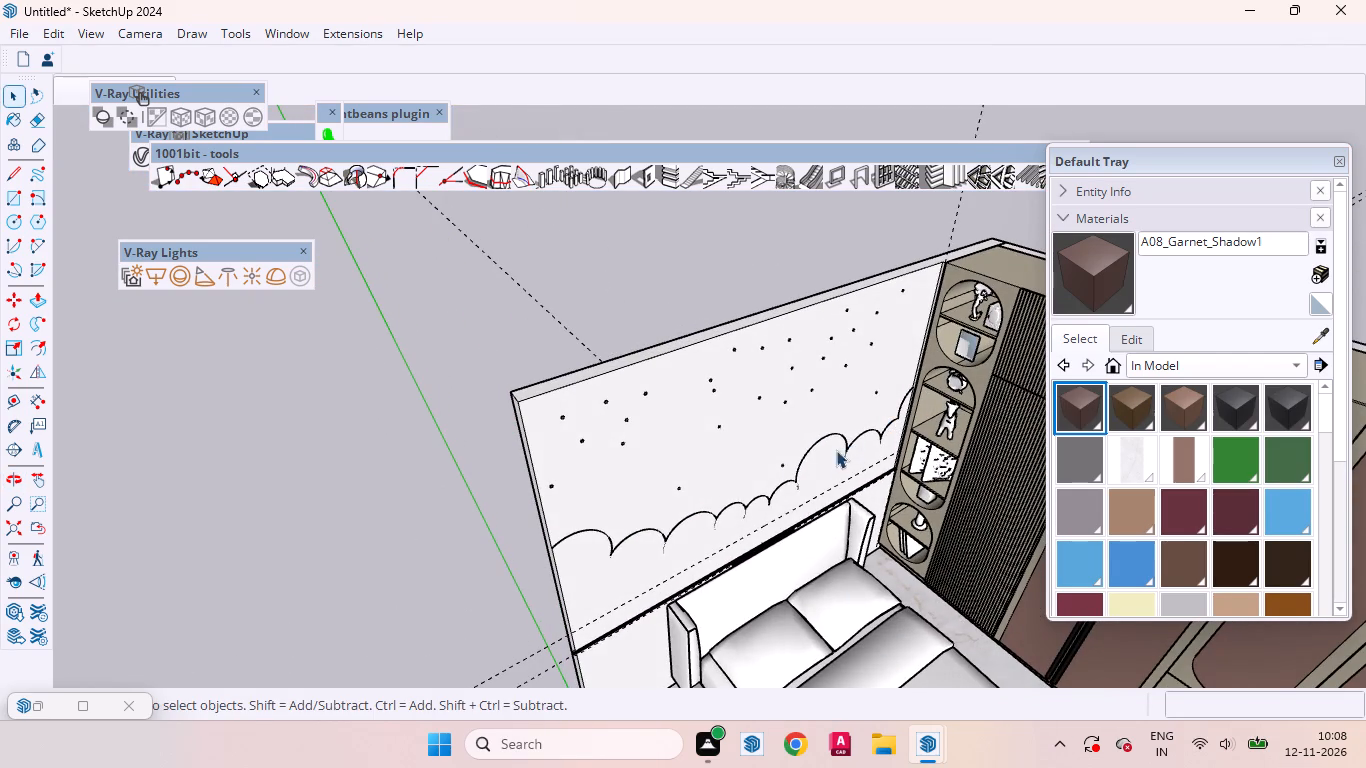
scroll(706, 460, up, 3)
middle_drag(792, 447, 531, 285)
scroll(842, 374, down, 4)
scroll(832, 368, up, 1)
scroll(832, 368, down, 2)
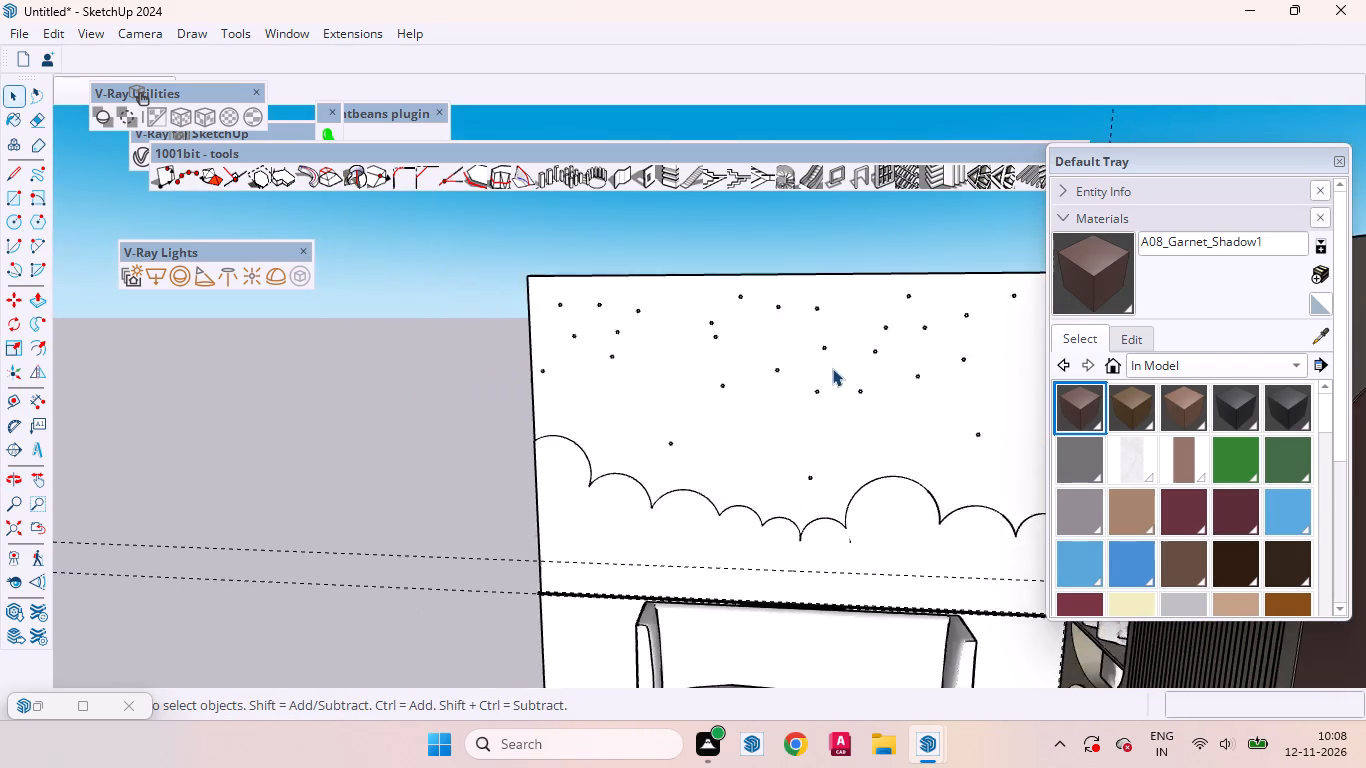
Delete the scattered stars from the wall, keeping only the one above the clouds near the shelving unit.
scroll(832, 368, down, 2)
drag(625, 310, 708, 374)
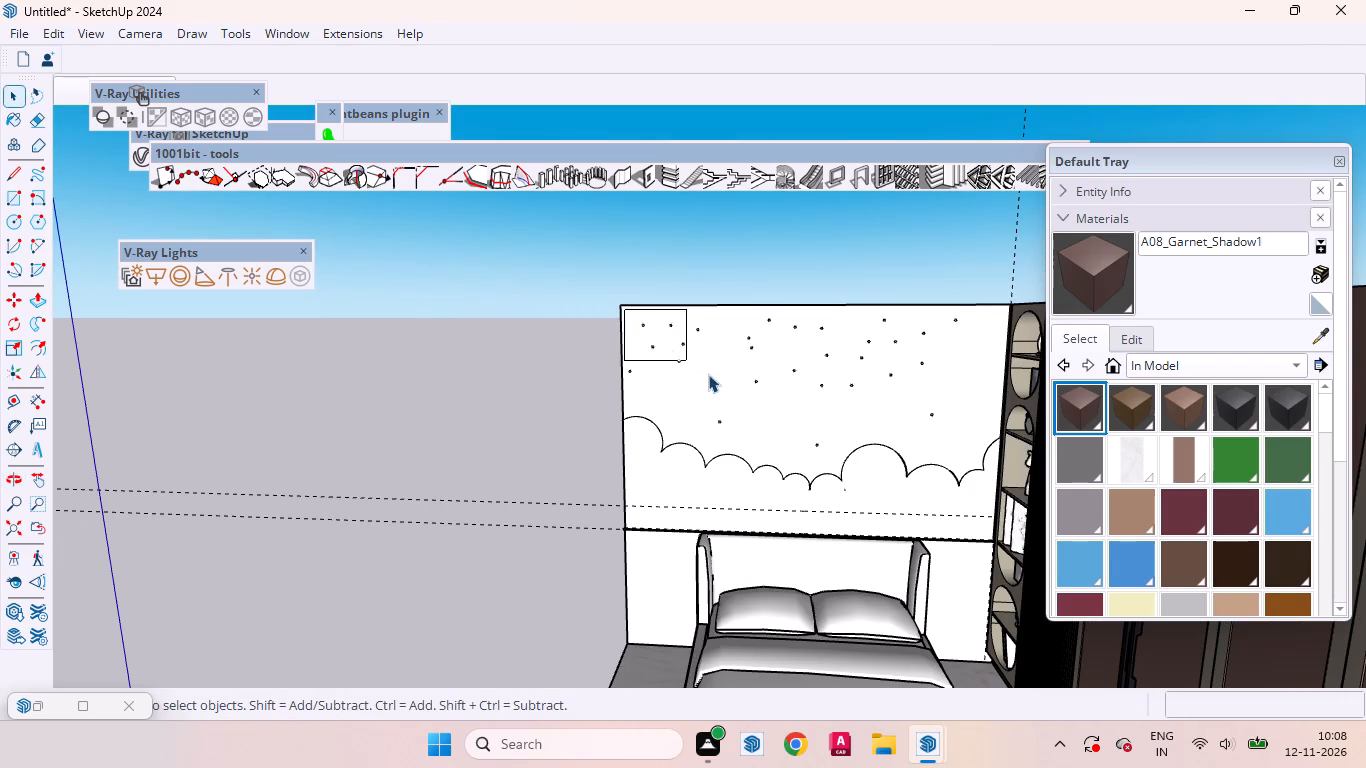
drag(708, 374, 907, 420)
key(Delete)
scroll(991, 432, up, 6)
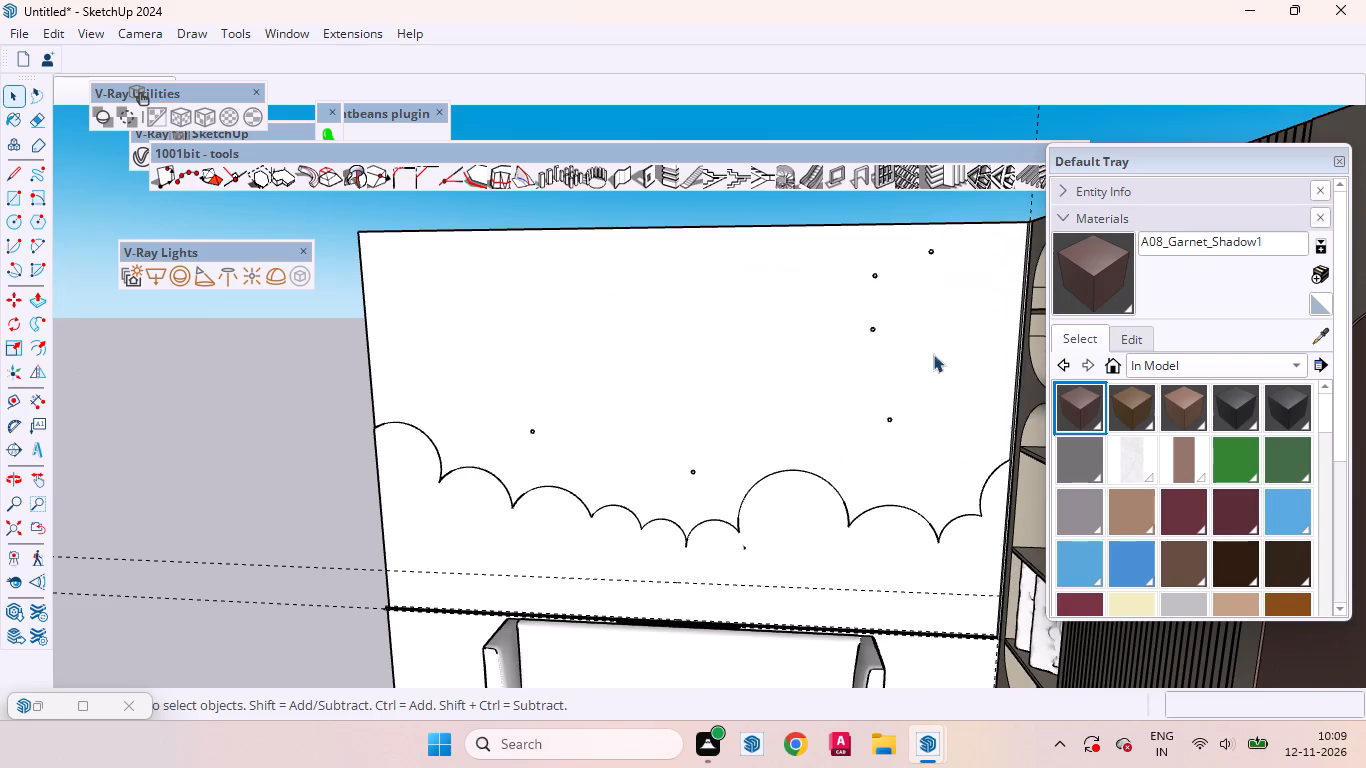
drag(833, 254, 955, 381)
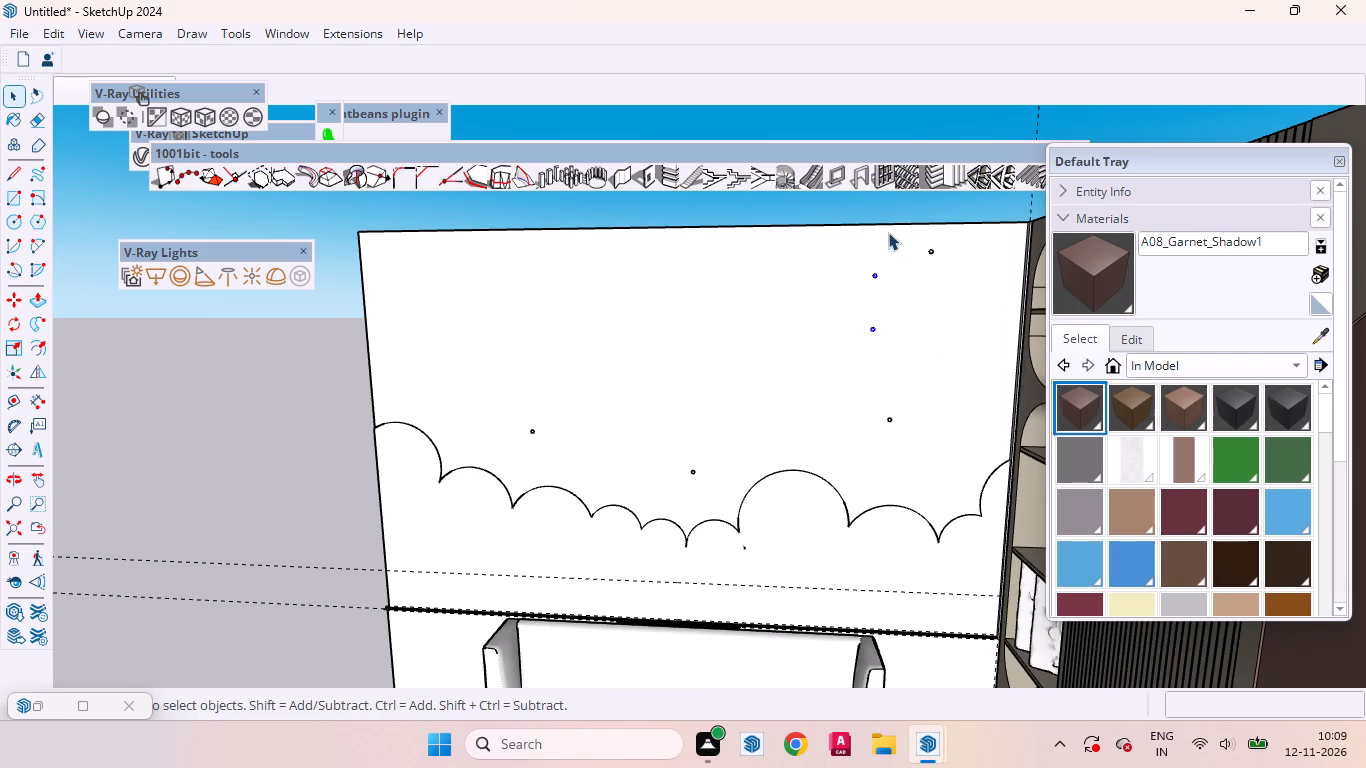
key(Delete)
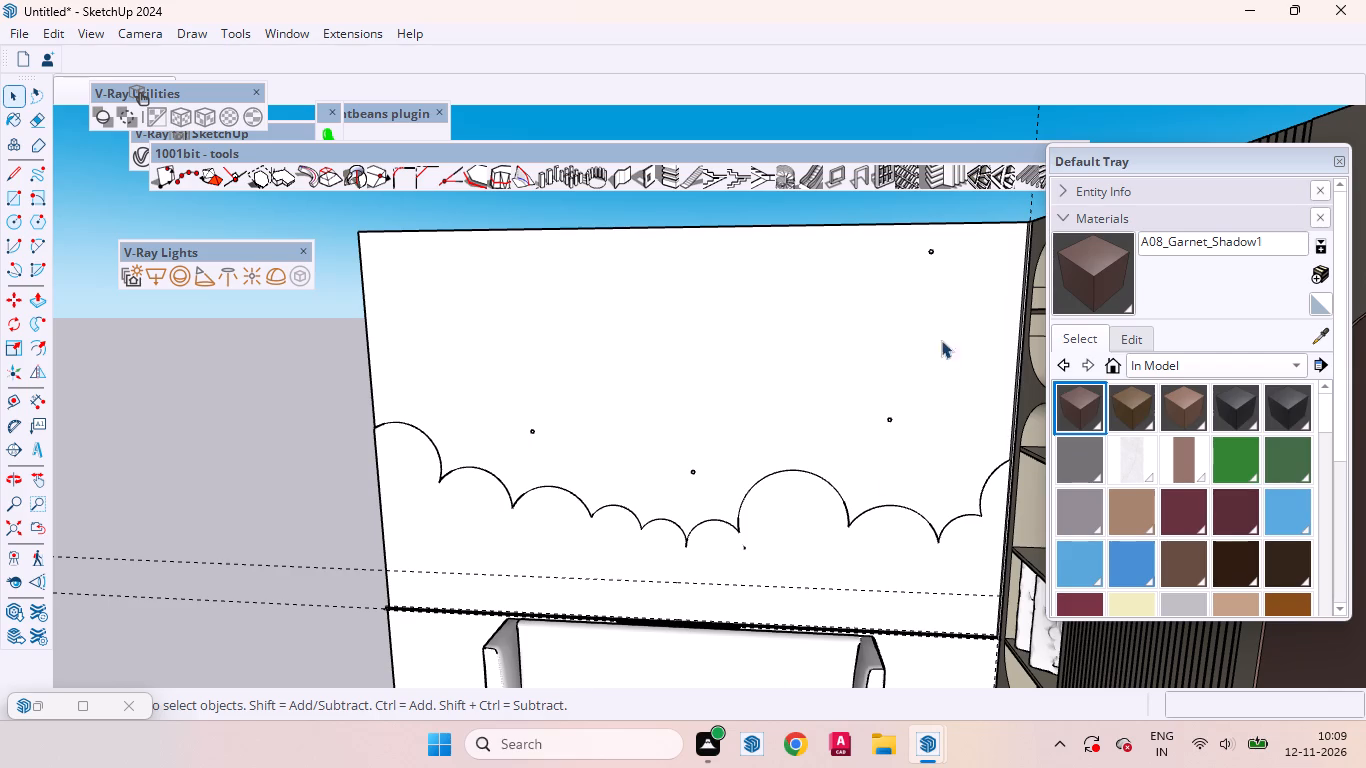
drag(499, 406, 705, 488)
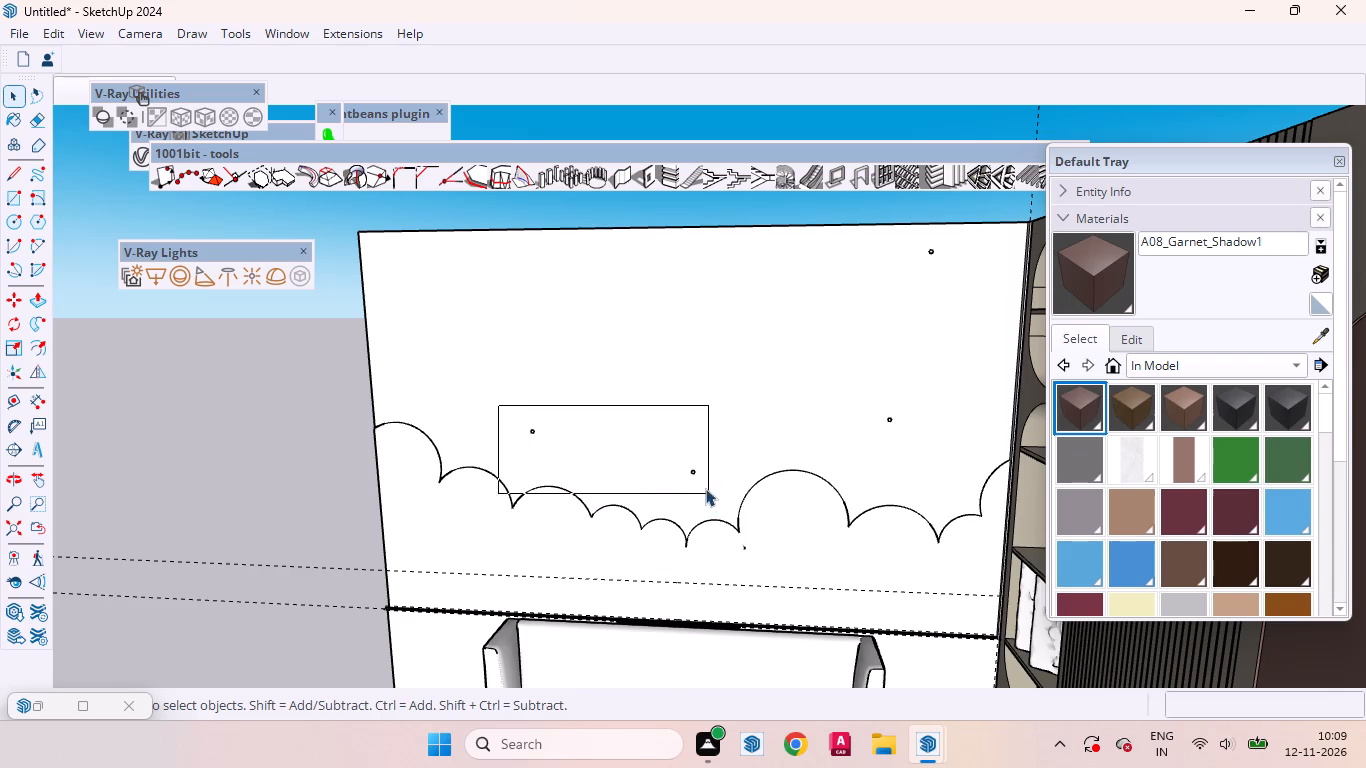
drag(705, 488, 698, 475)
key(Delete)
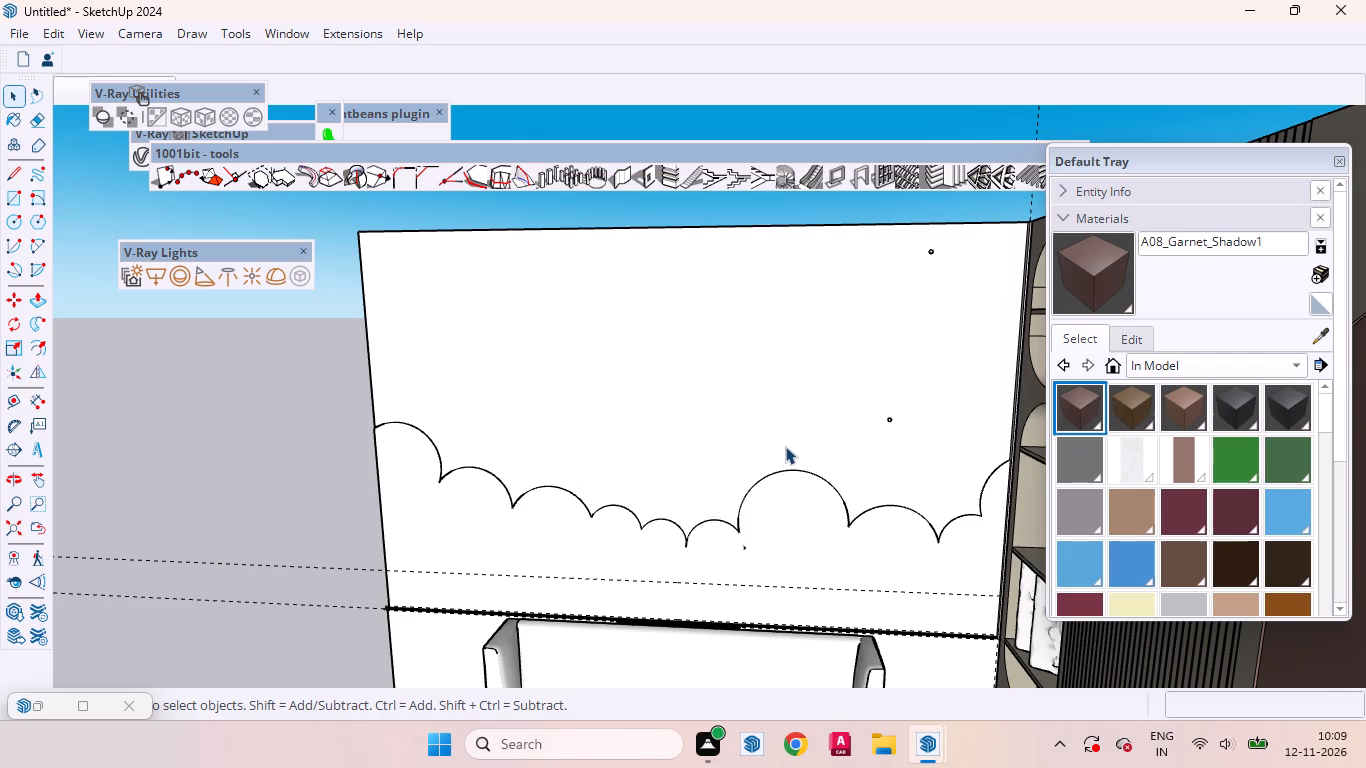
drag(917, 239, 965, 270)
key(Delete)
Move the remaining star about 7' 6" off the wall, out over the bed.
scroll(923, 428, up, 9)
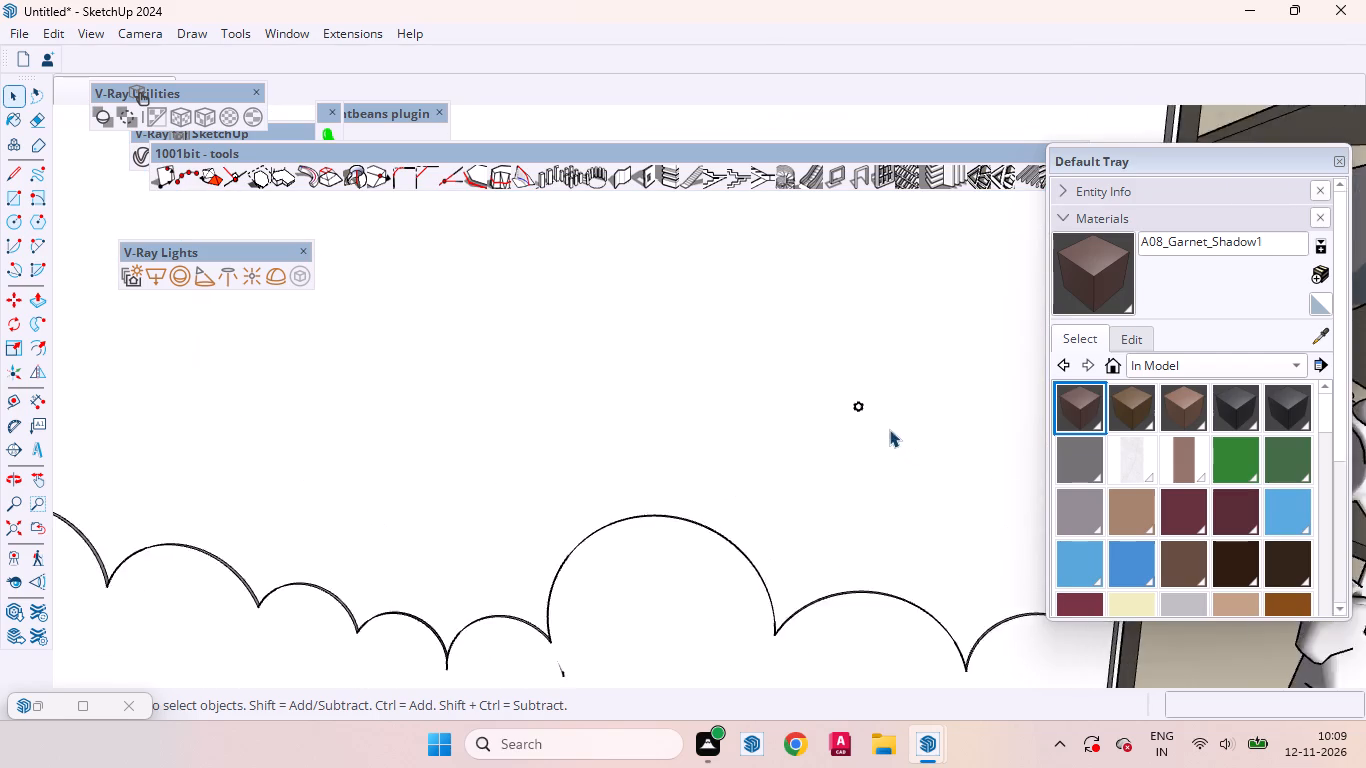
scroll(889, 429, up, 6)
drag(793, 352, 1001, 514)
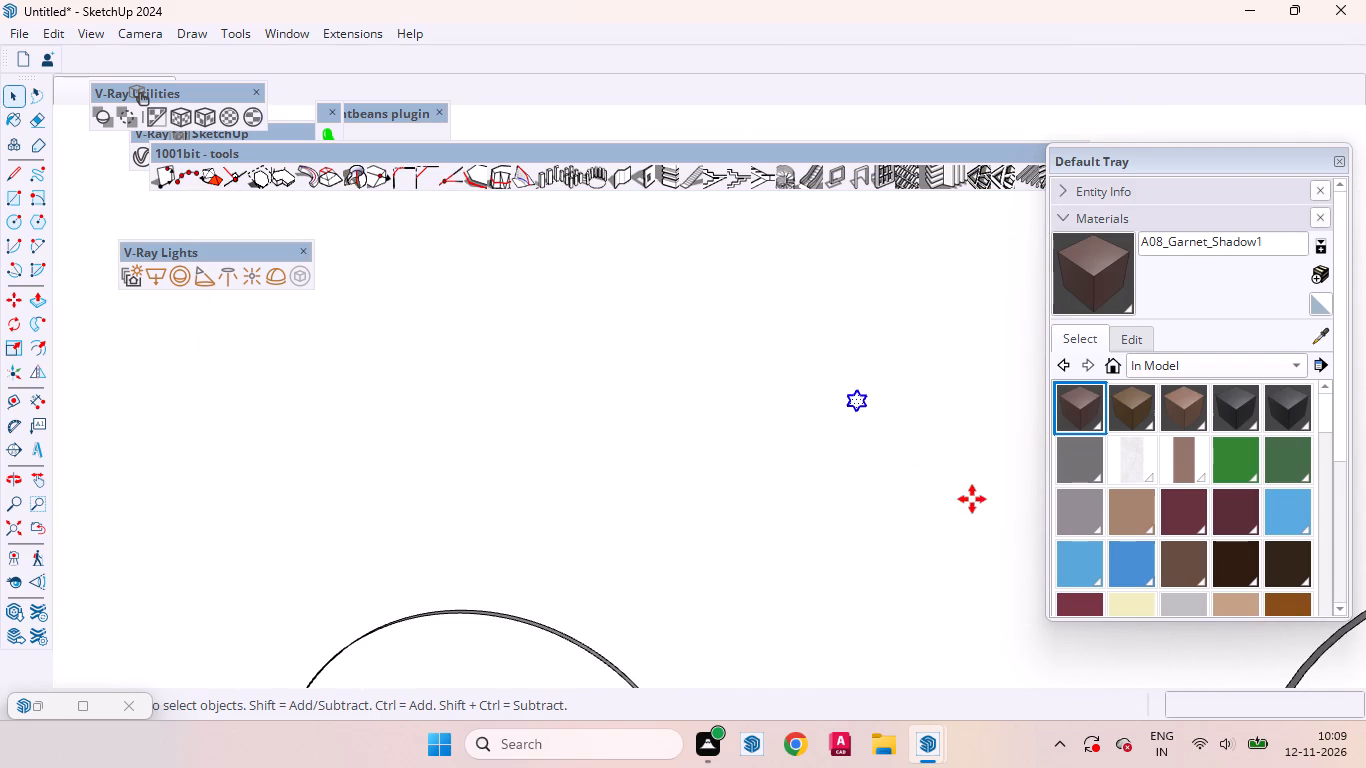
key(m)
middle_drag(900, 477, 1302, 539)
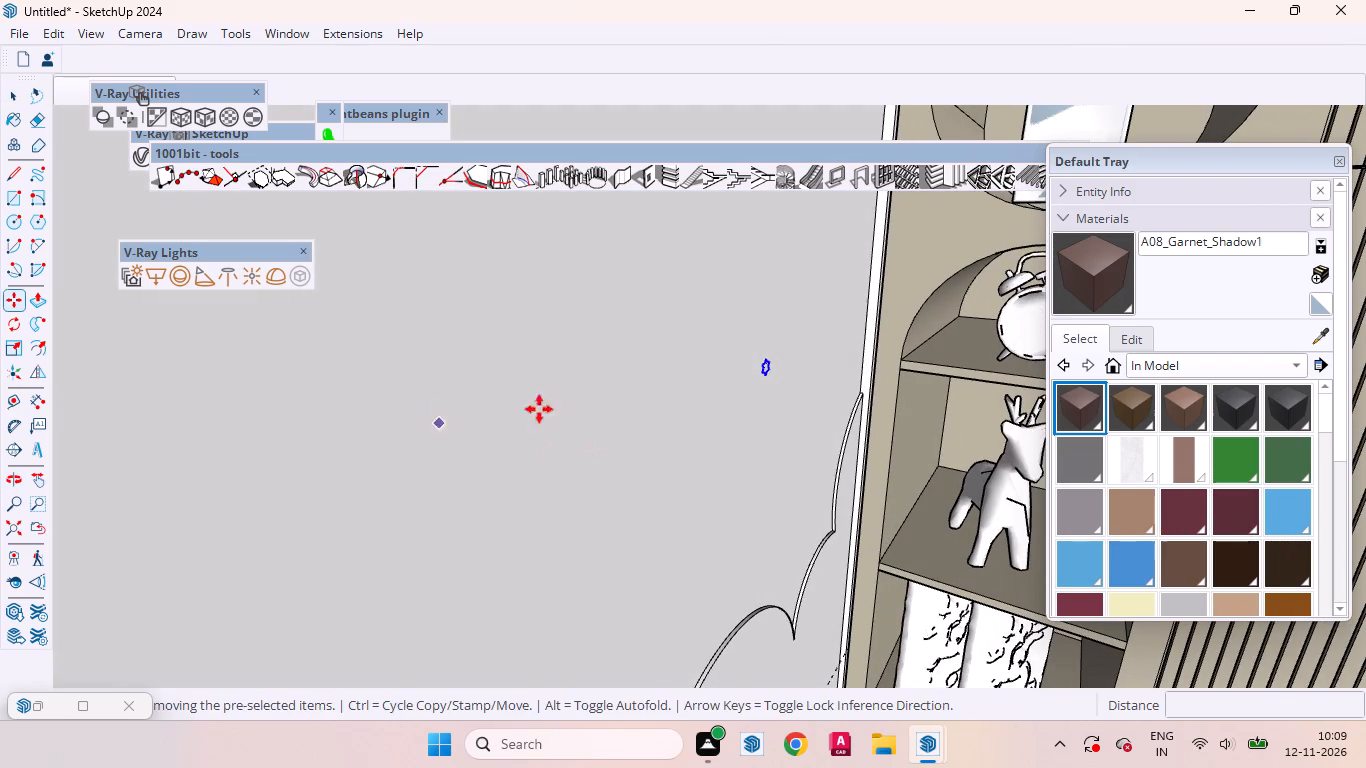
click(667, 409)
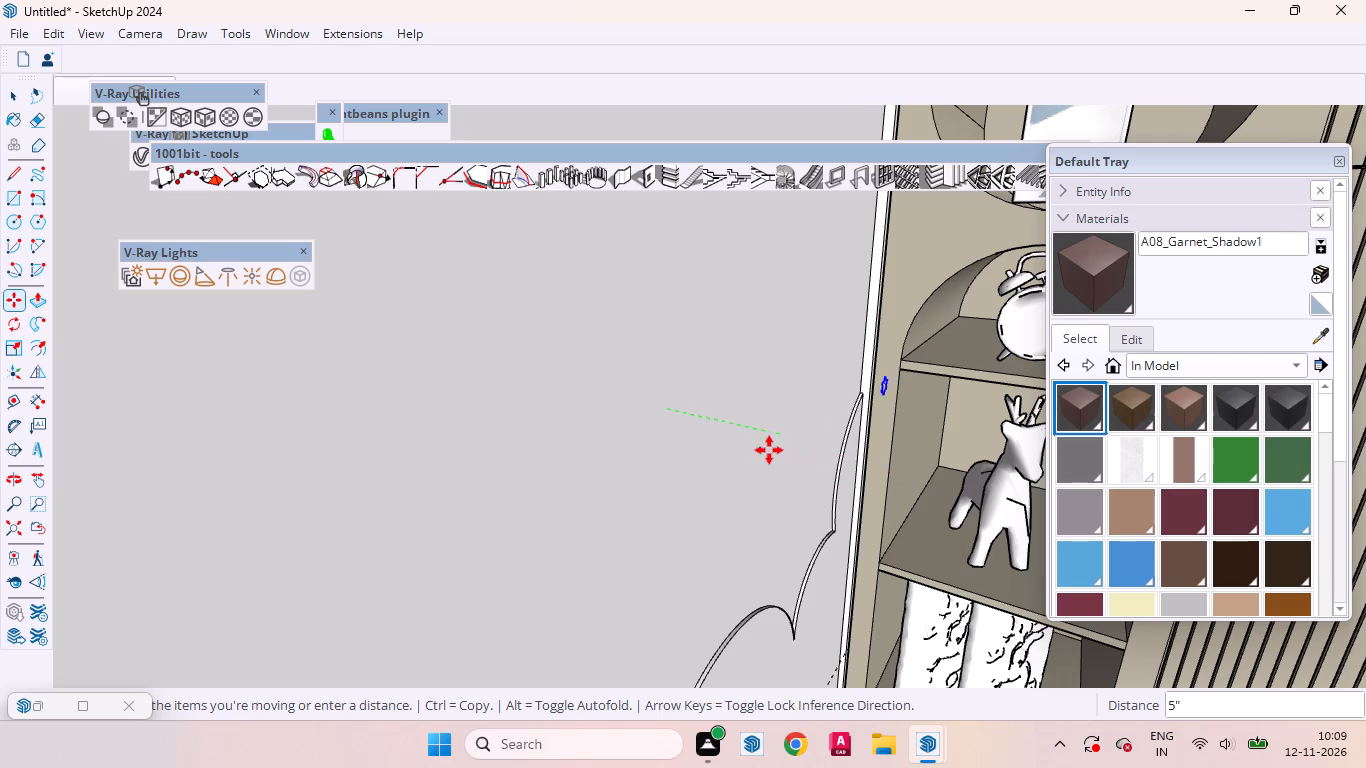
scroll(682, 495, down, 2)
scroll(670, 486, down, 20)
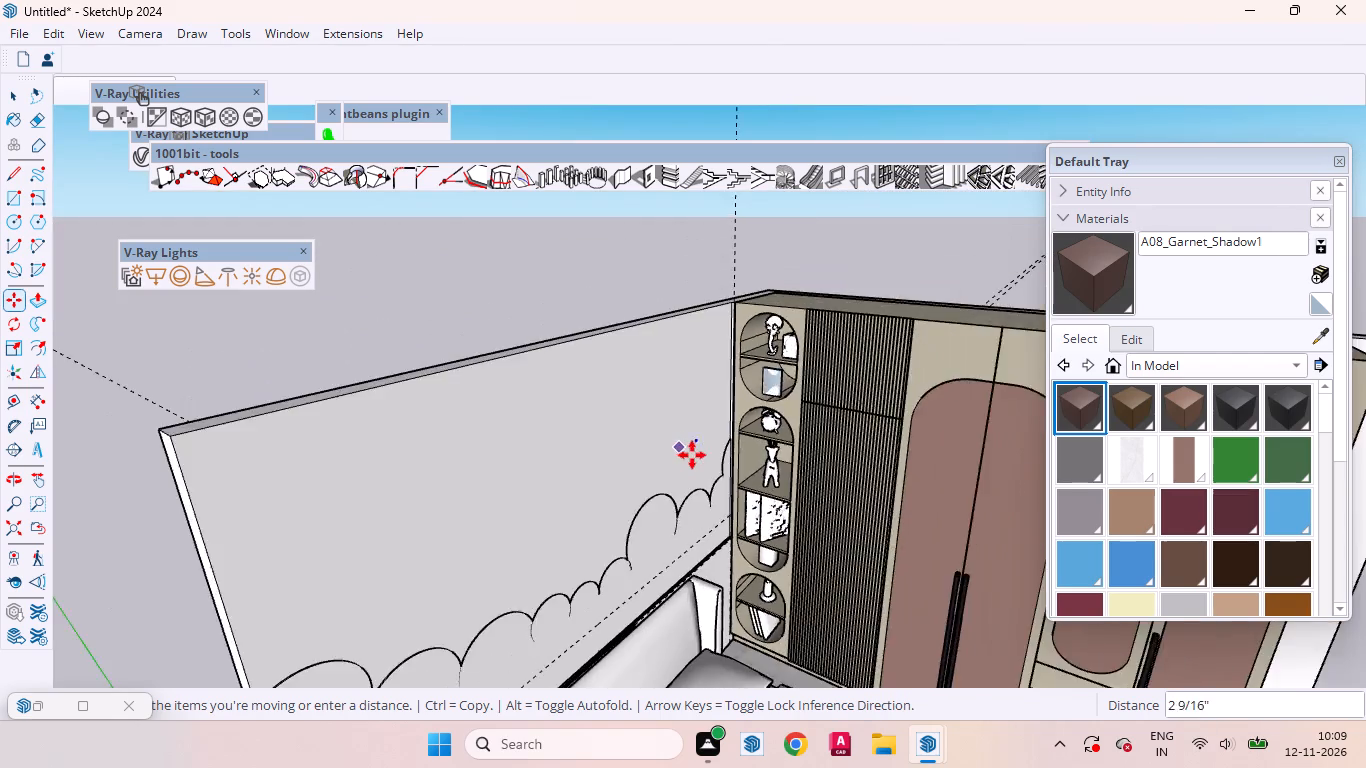
scroll(692, 455, down, 8)
scroll(732, 607, up, 6)
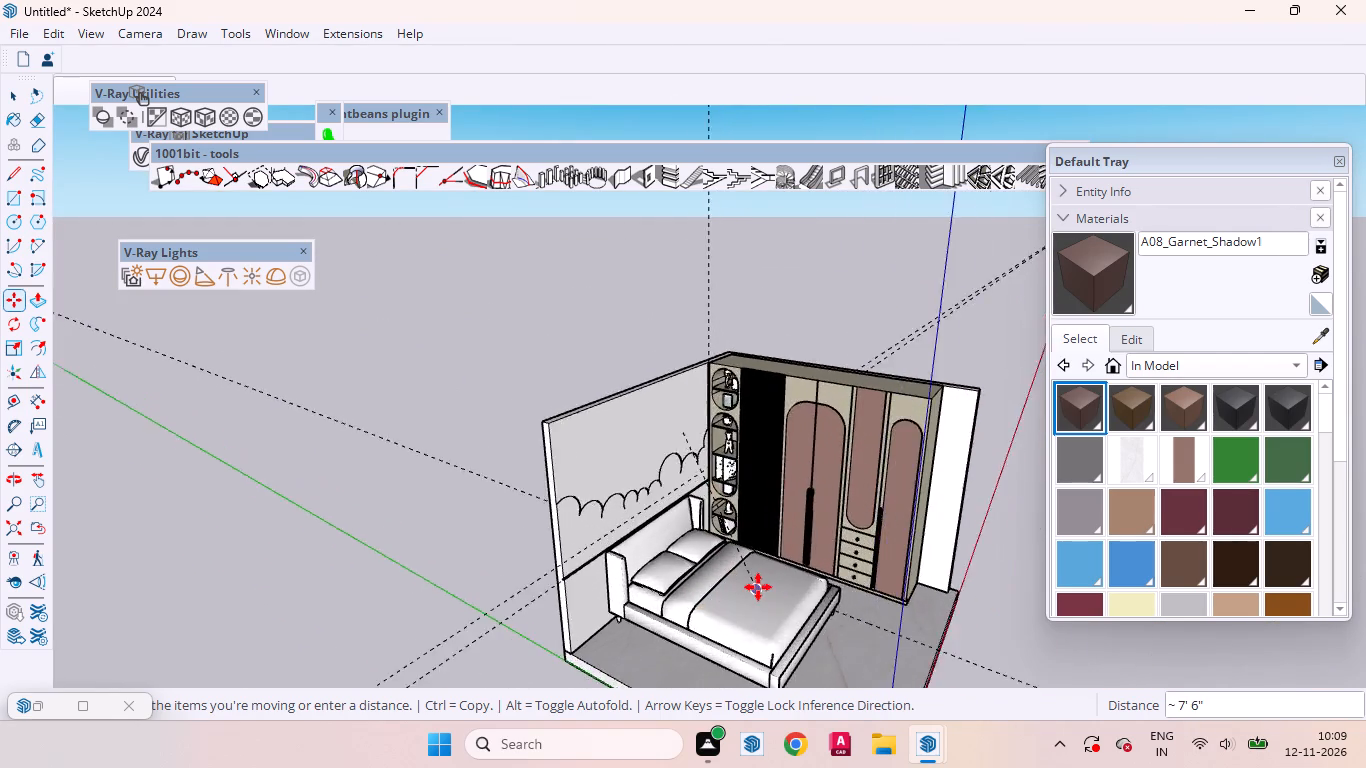
scroll(758, 587, up, 6)
click(755, 588)
key(space)
scroll(782, 586, up, 4)
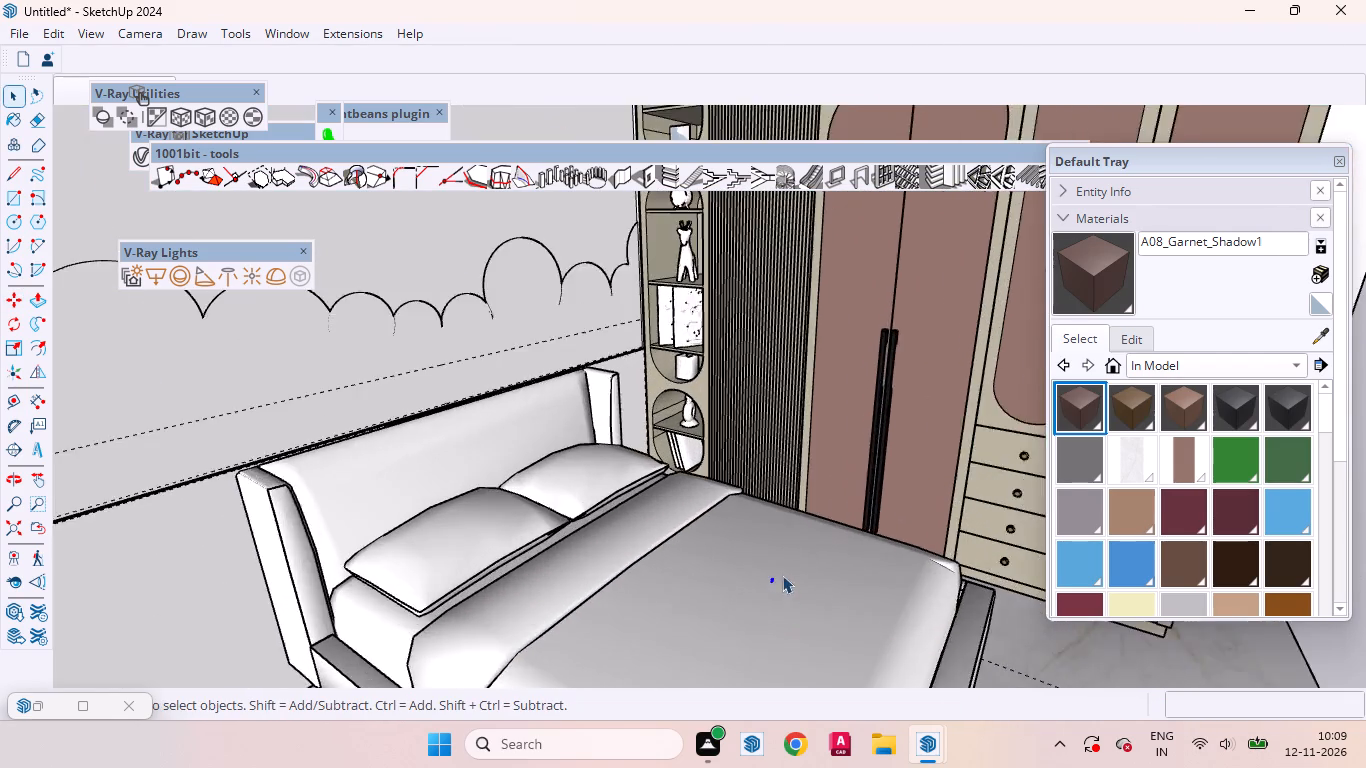
Examine the detached star over the bed and the wall panel's upper face inside its group.
scroll(782, 575, up, 10)
middle_drag(780, 594, 776, 616)
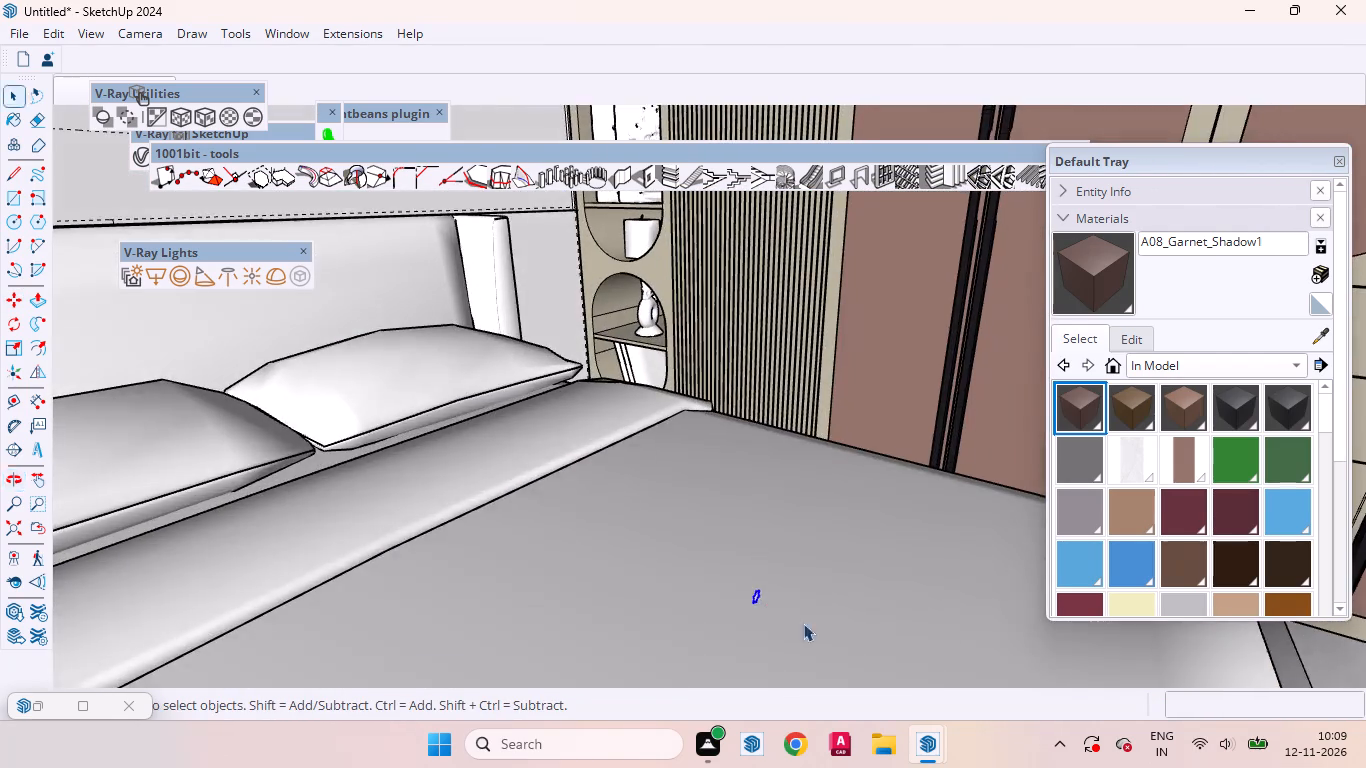
scroll(806, 625, down, 20)
scroll(806, 625, down, 4)
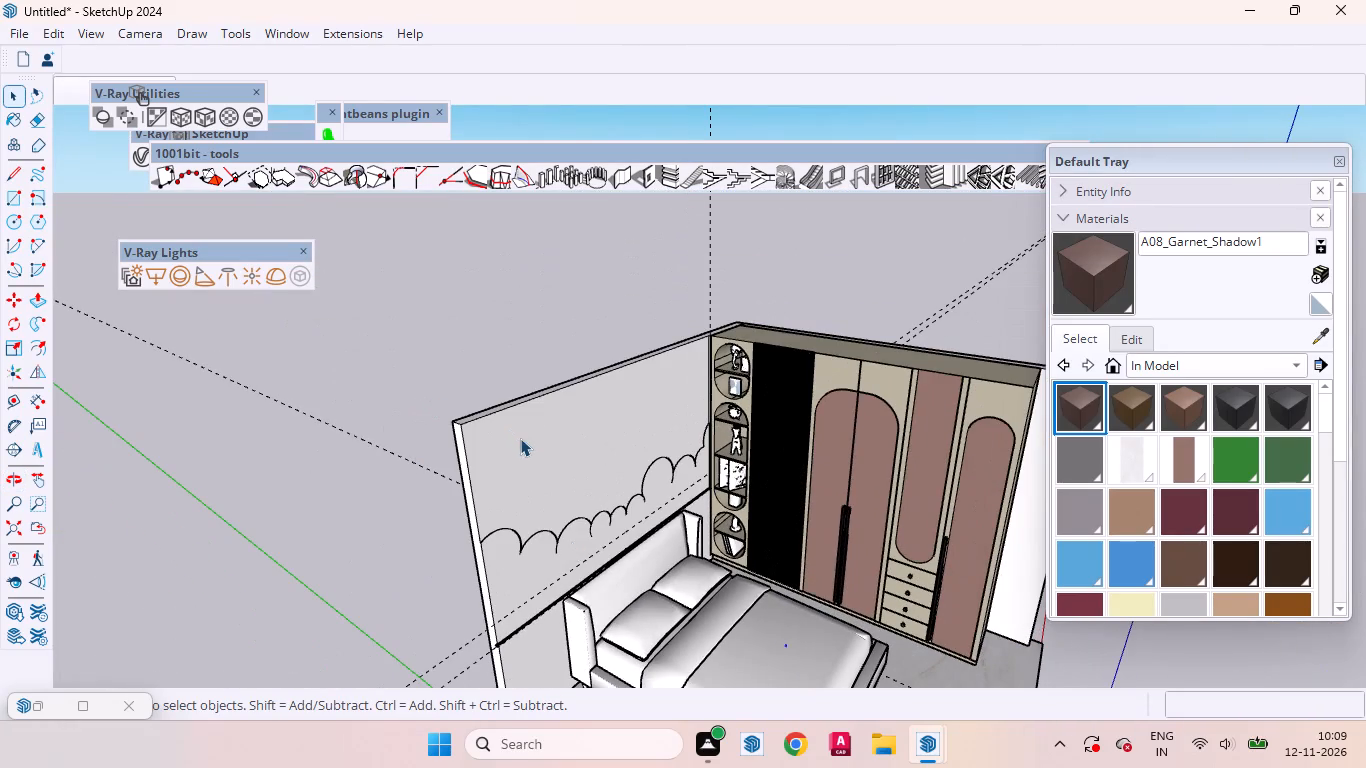
double_click(520, 438)
click(528, 451)
middle_drag(548, 452, 440, 398)
click(535, 426)
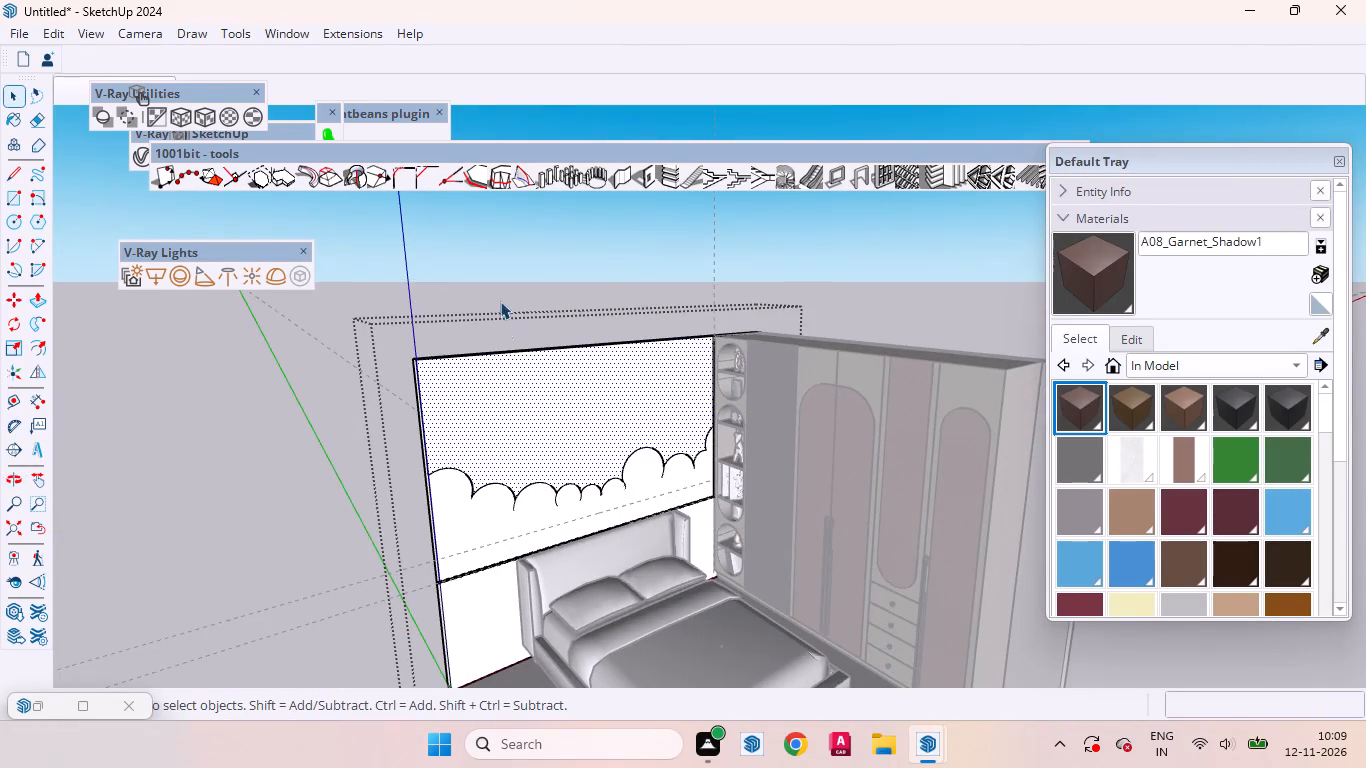
scroll(500, 300, down, 3)
scroll(617, 515, up, 7)
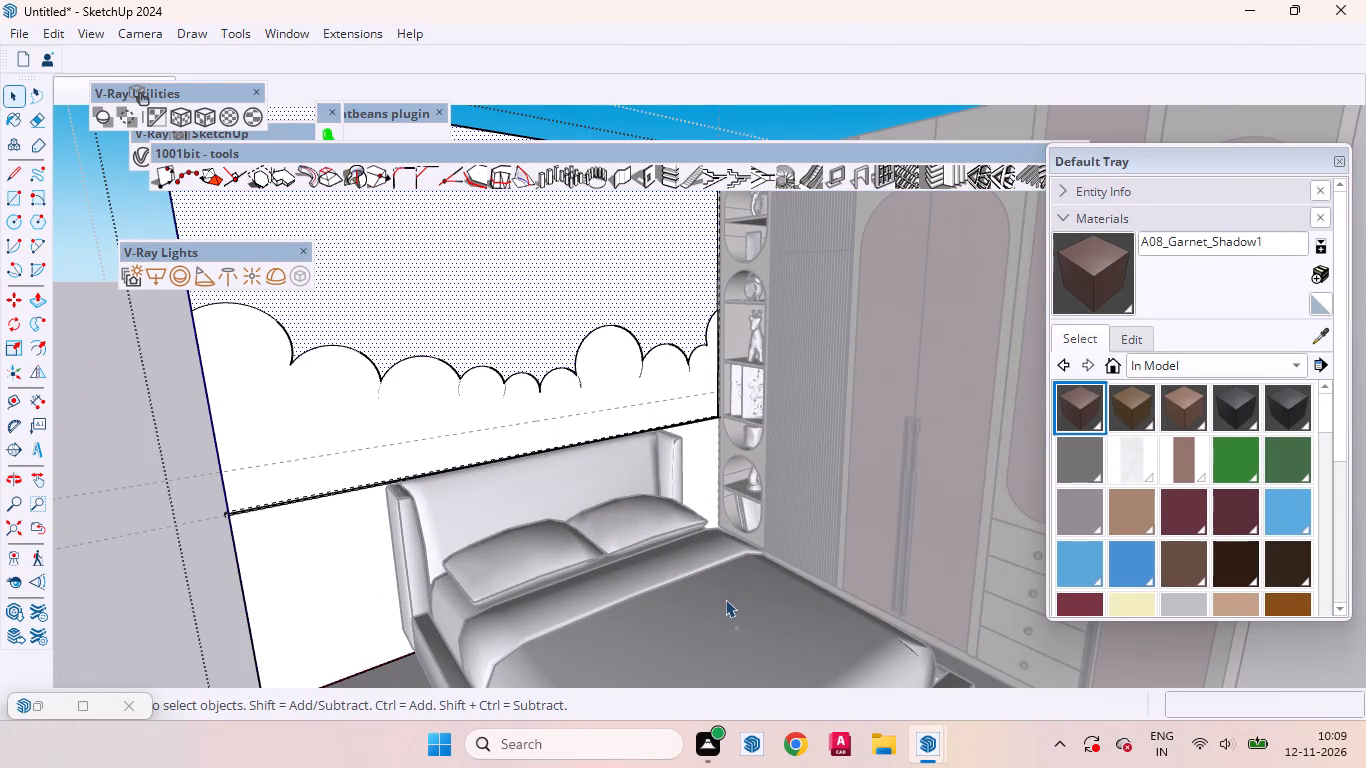
scroll(753, 528, down, 8)
click(509, 622)
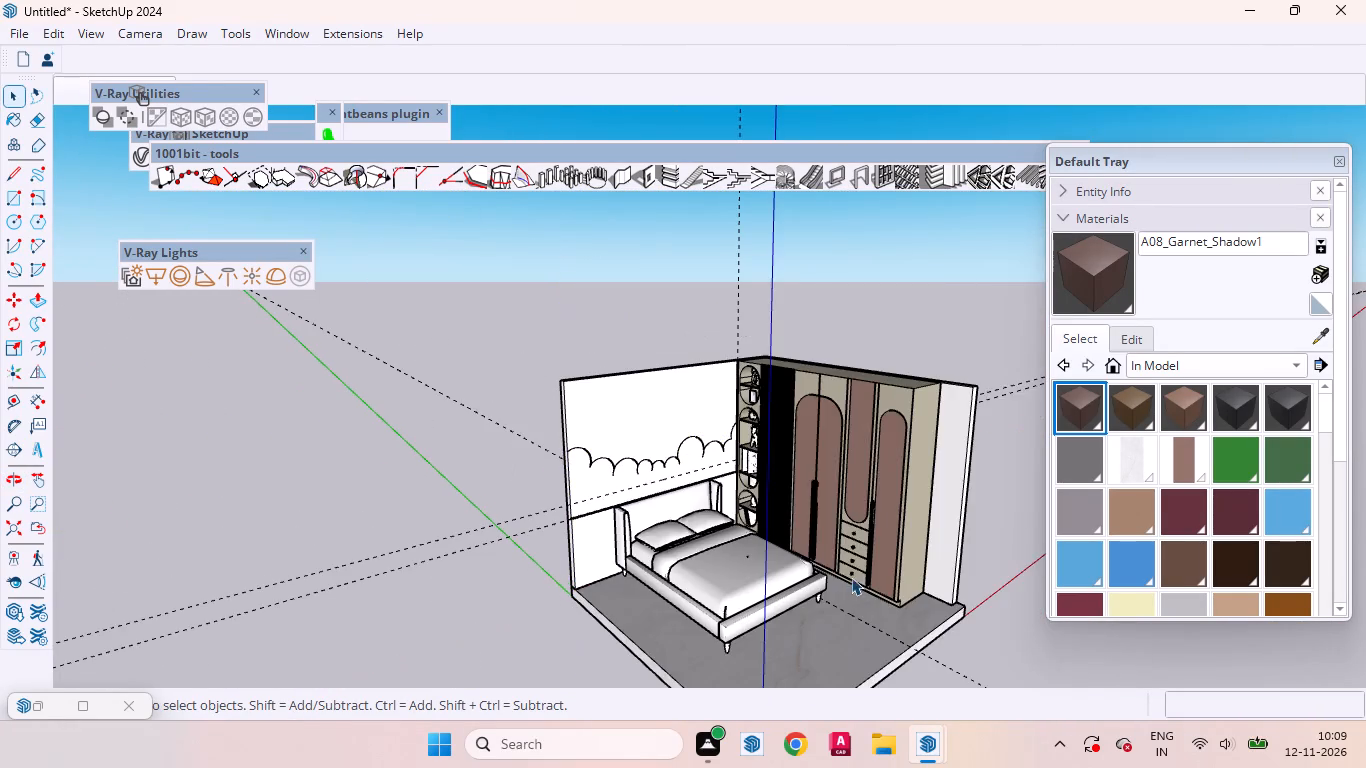
Move the small star about 7' 8" from over the bed back to the wall, below the scalloped cloud outline.
scroll(816, 572, up, 10)
drag(674, 509, 788, 607)
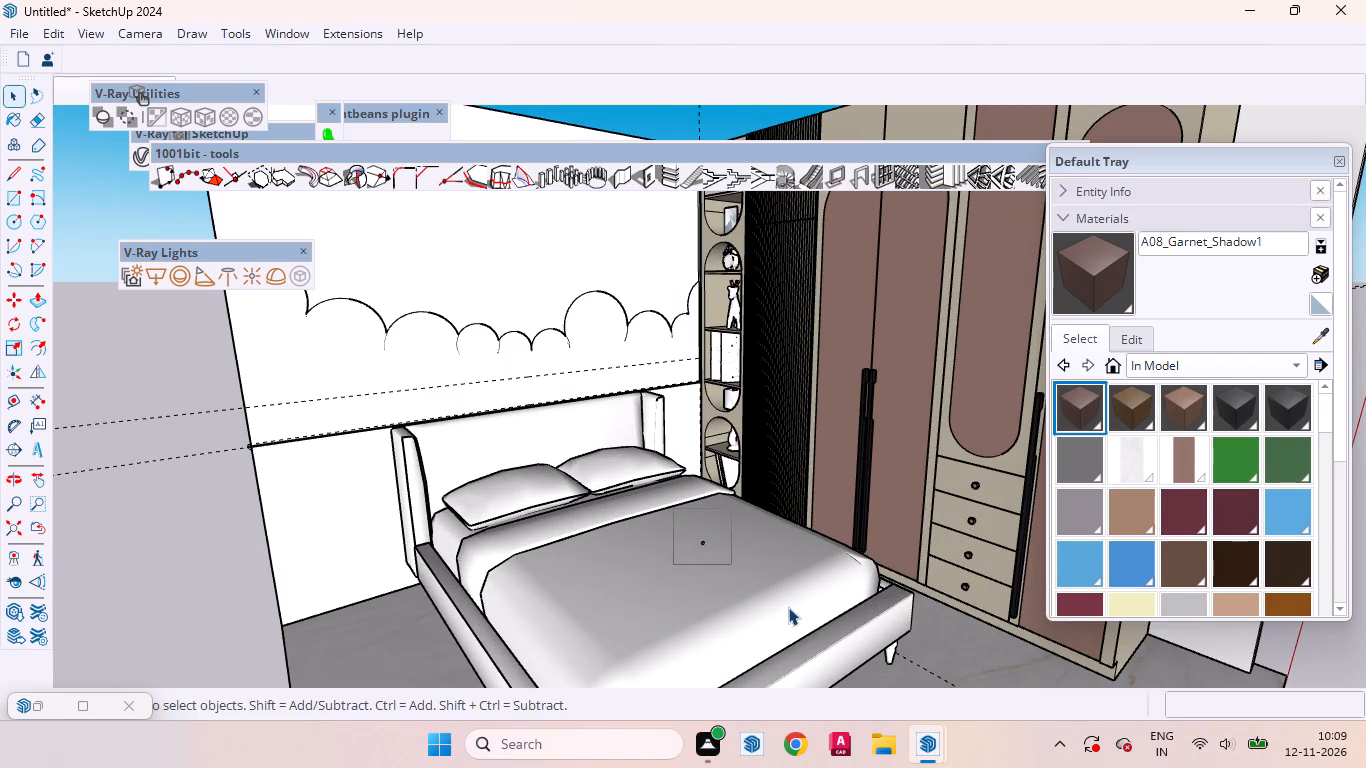
drag(788, 607, 788, 609)
click(458, 255)
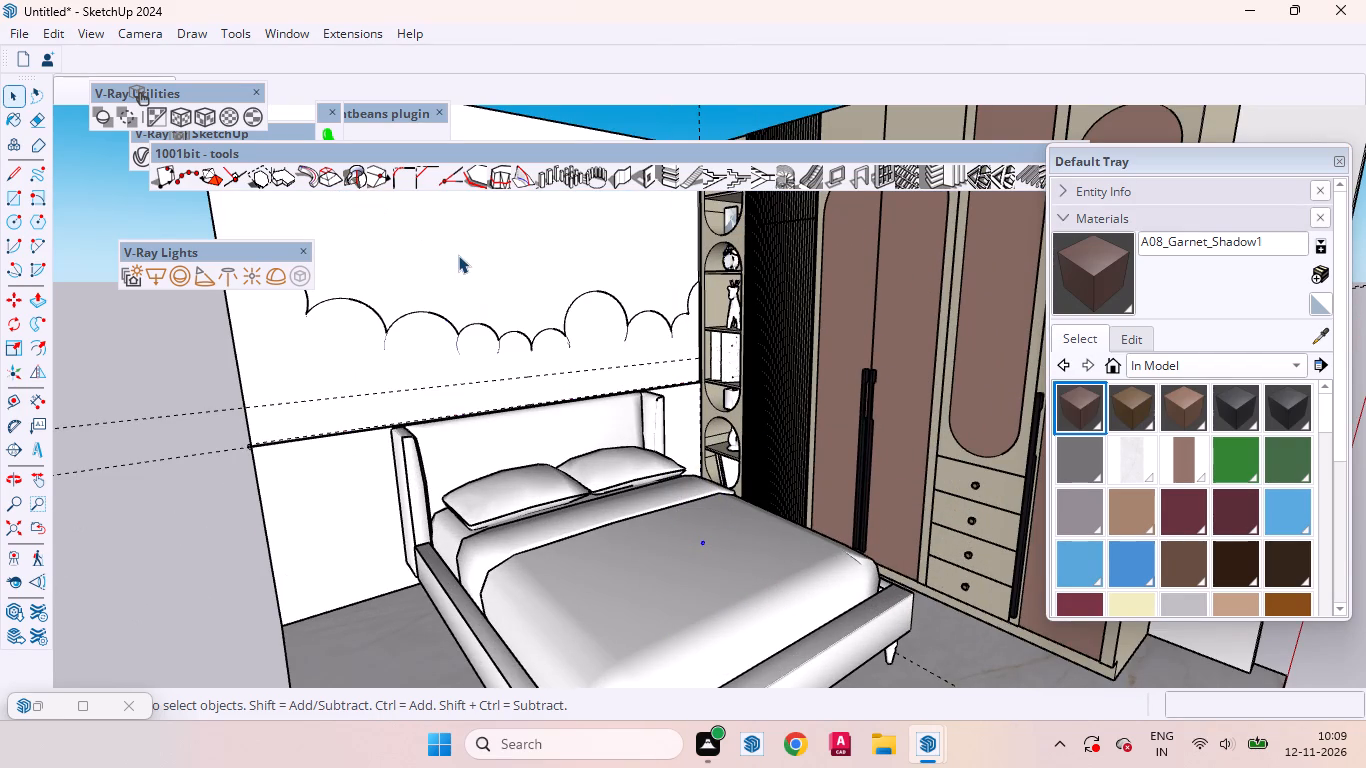
click(458, 255)
drag(647, 497, 683, 542)
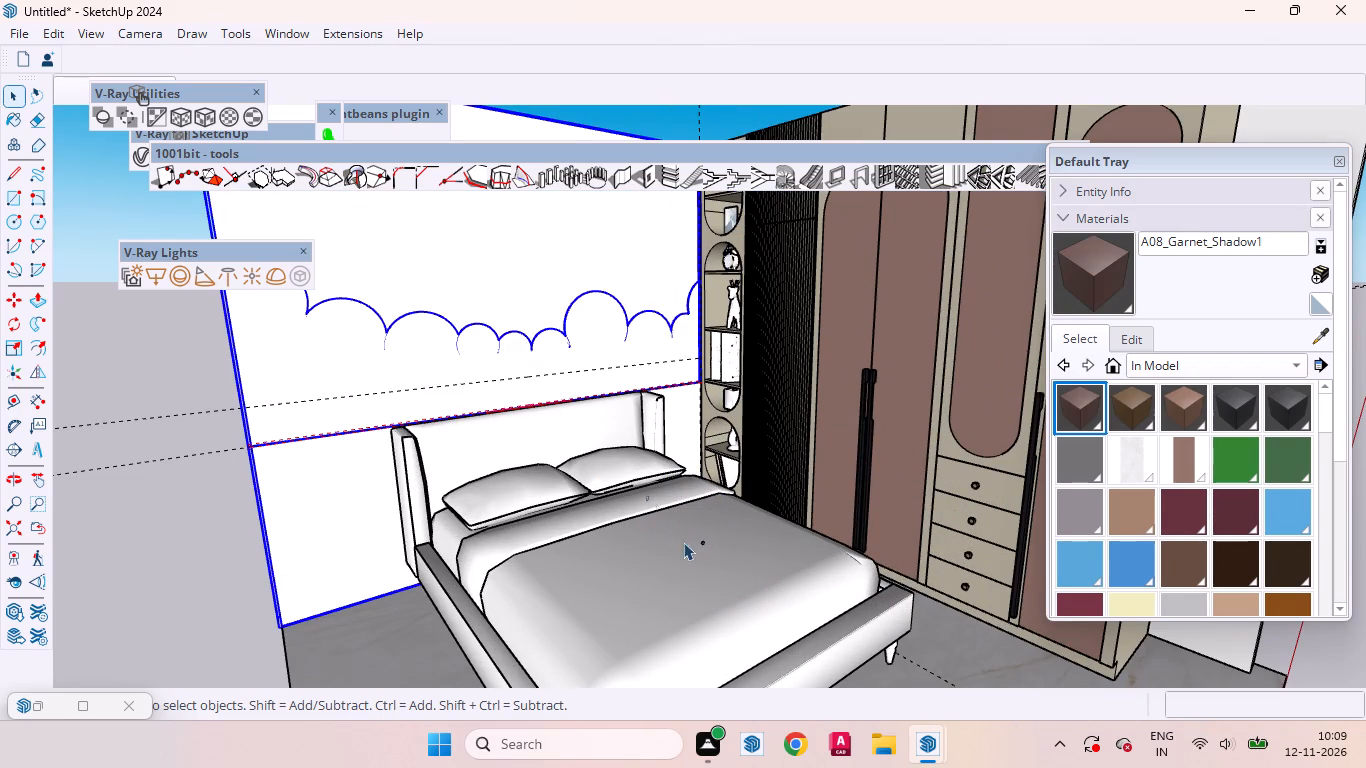
drag(683, 542, 728, 588)
key(m)
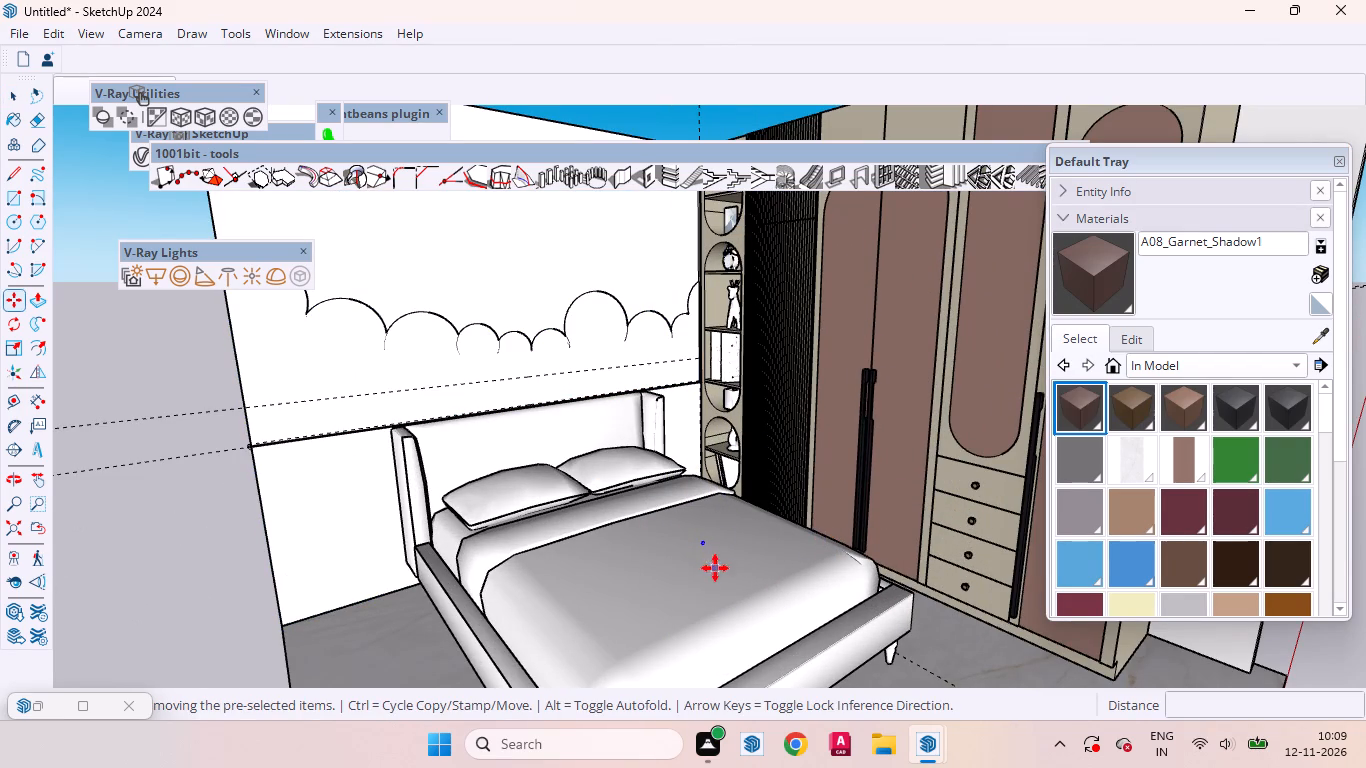
click(715, 568)
scroll(362, 382, up, 8)
click(305, 366)
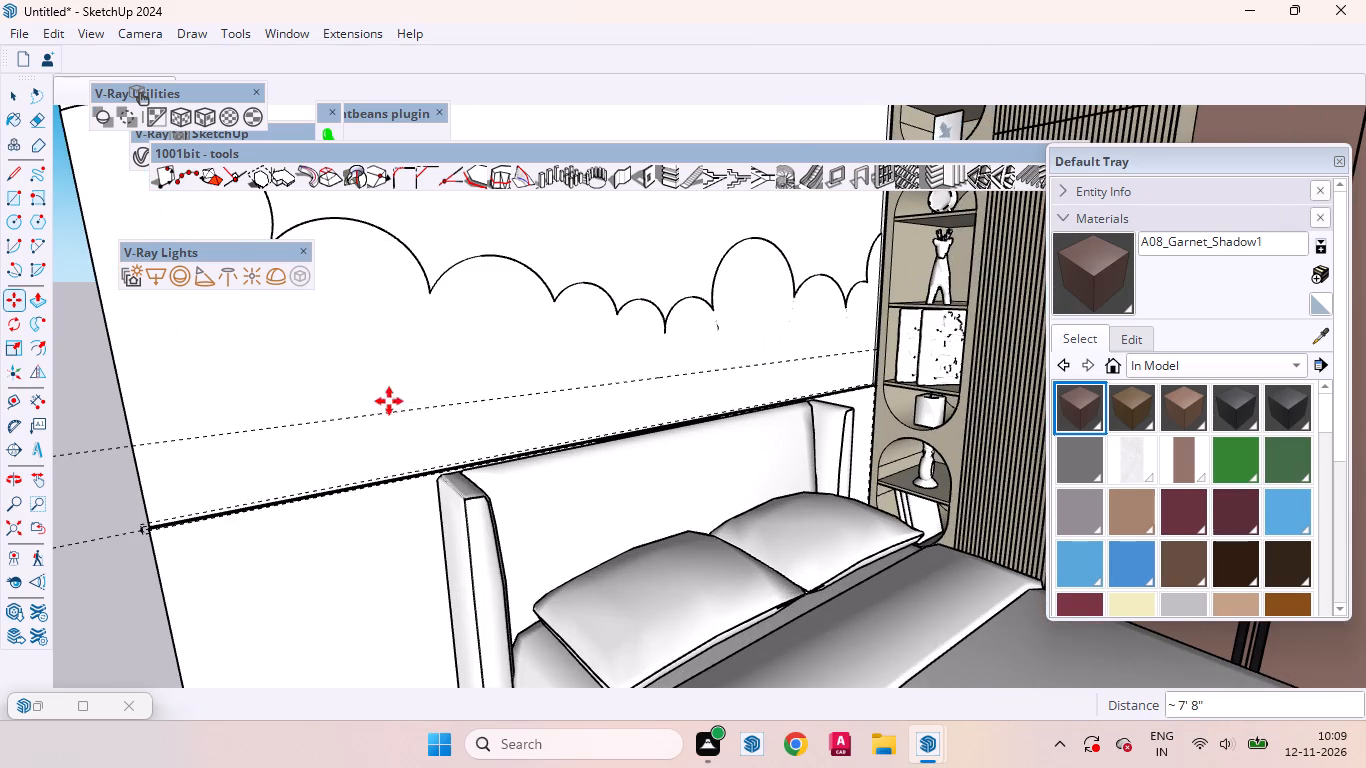
scroll(376, 388, down, 9)
scroll(337, 357, up, 3)
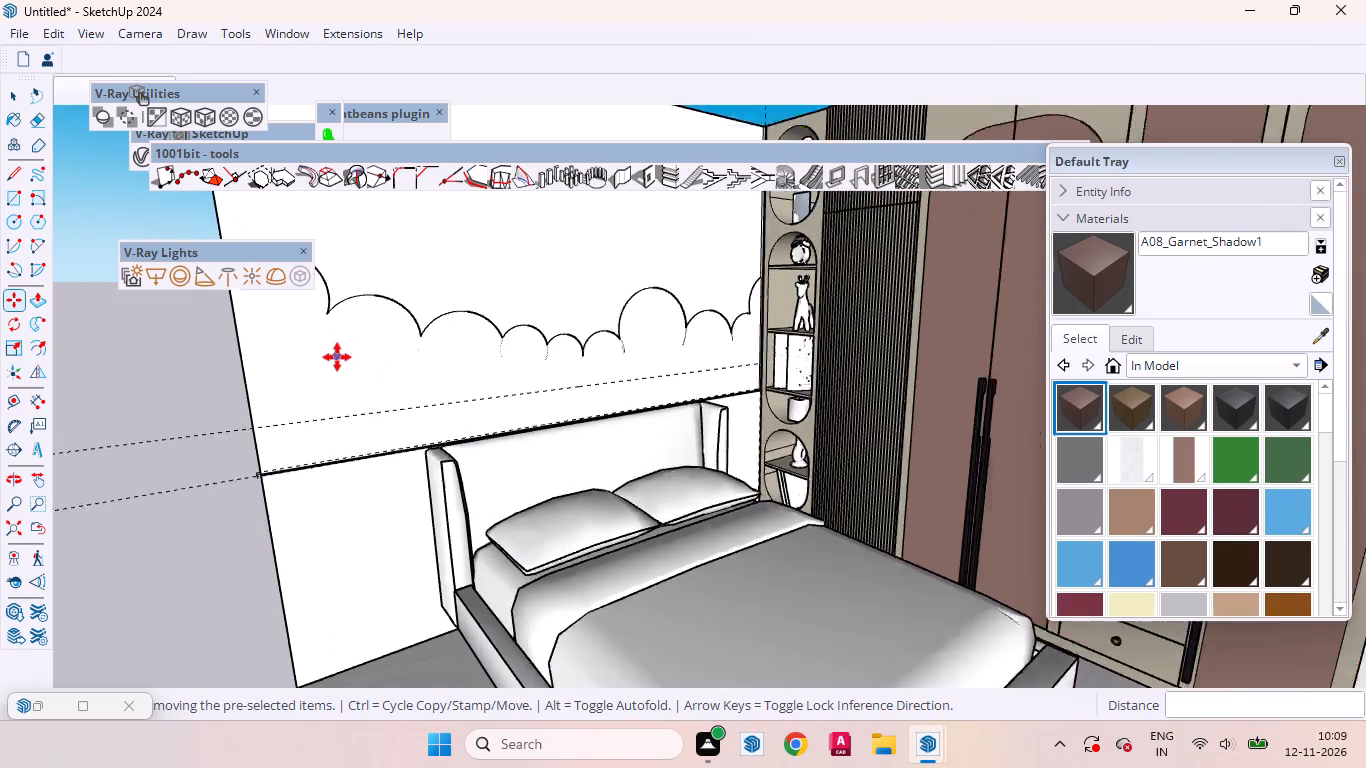
scroll(337, 357, up, 9)
click(326, 346)
key(space)
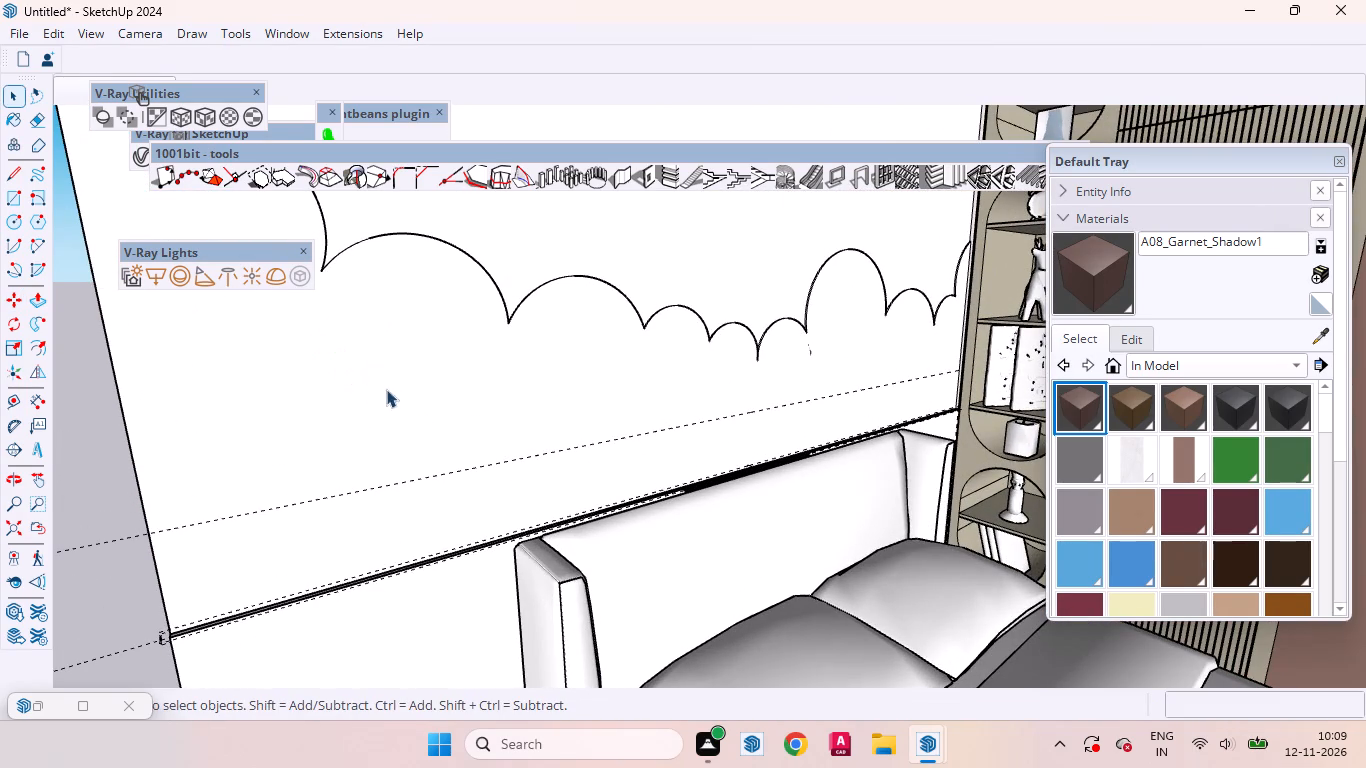
Check the wall panel above the bed and its upper face inside the group, above the cloud outline.
scroll(434, 413, down, 8)
scroll(541, 368, down, 4)
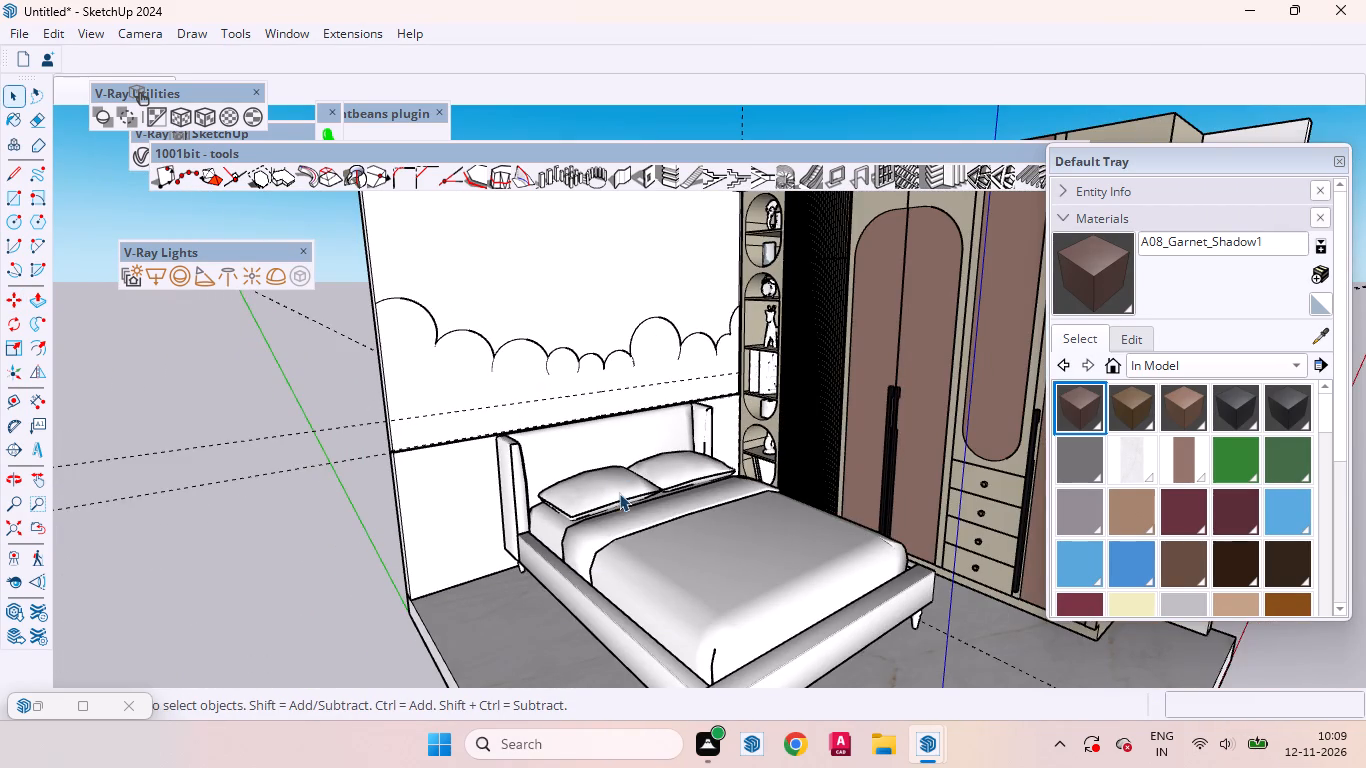
key(space)
scroll(567, 557, down, 5)
double_click(558, 374)
click(542, 366)
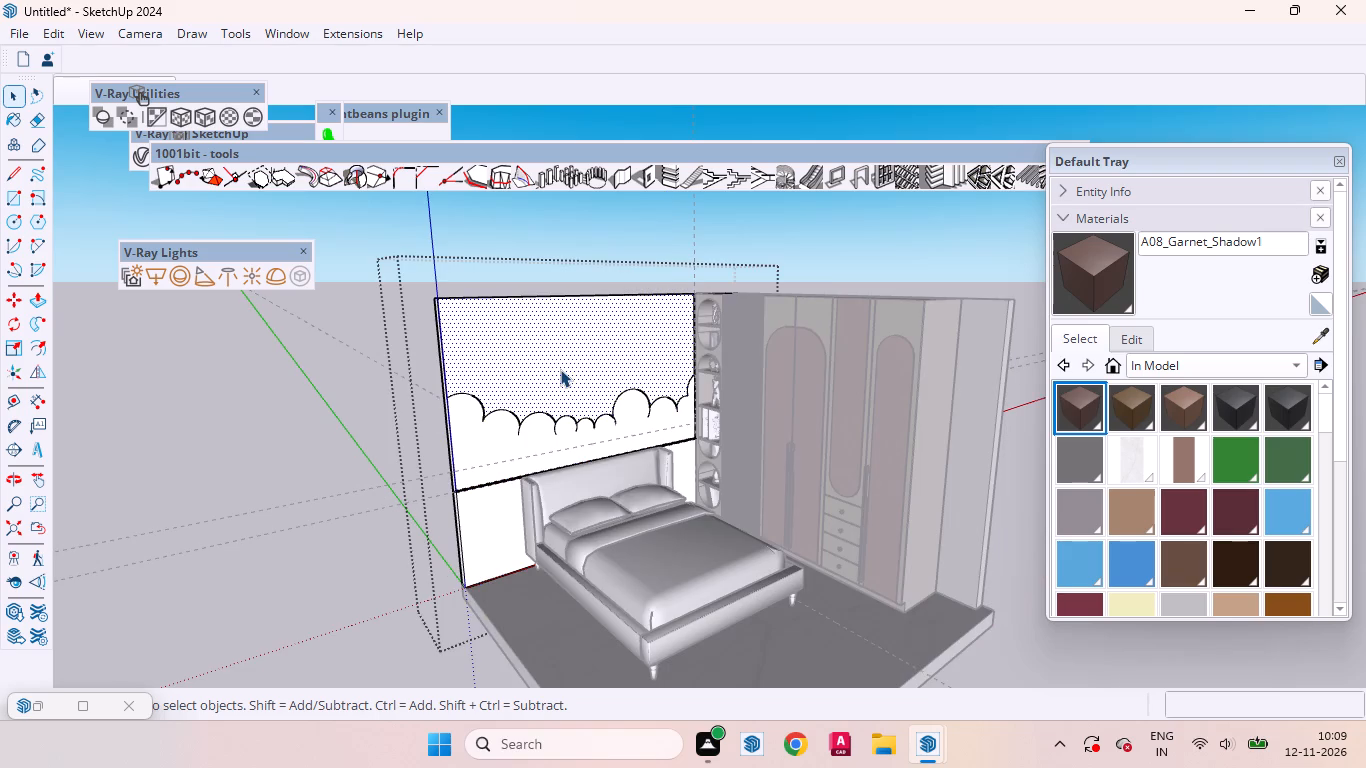
click(396, 471)
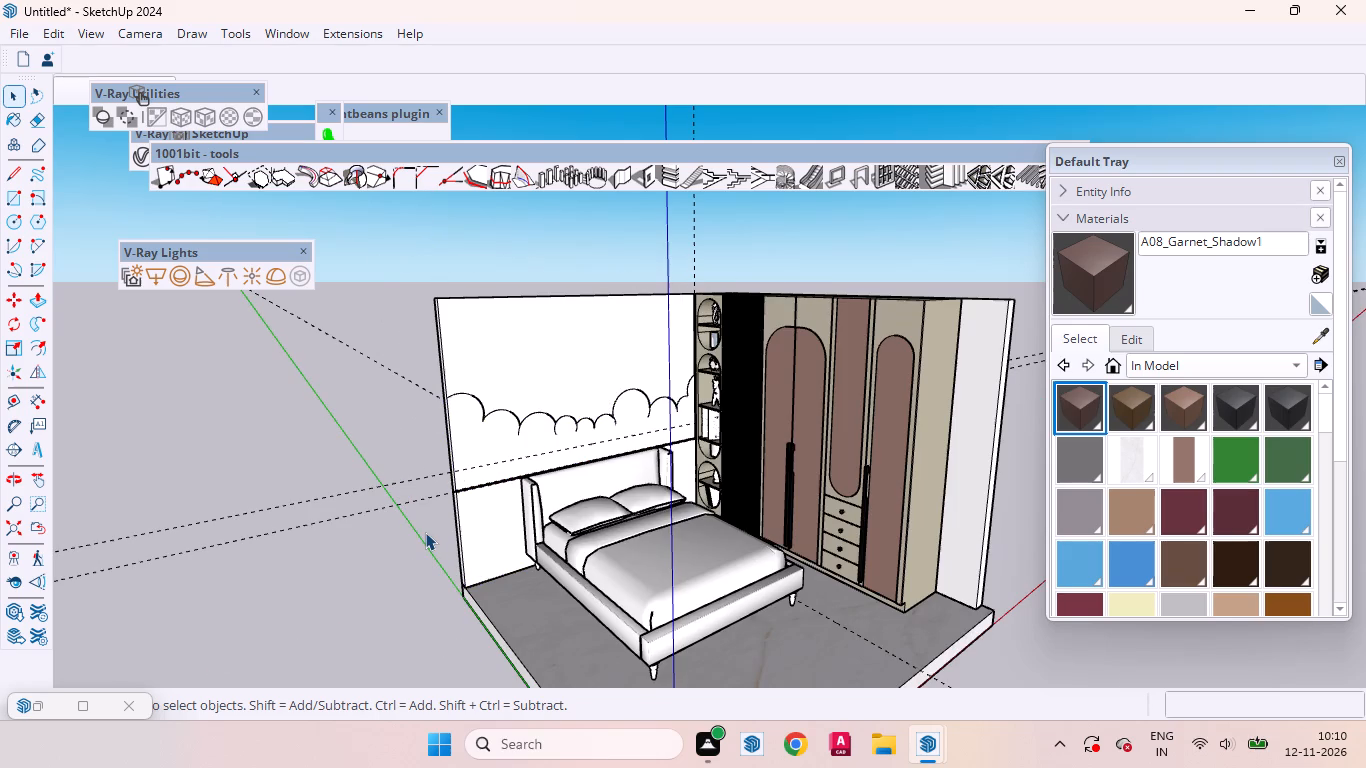